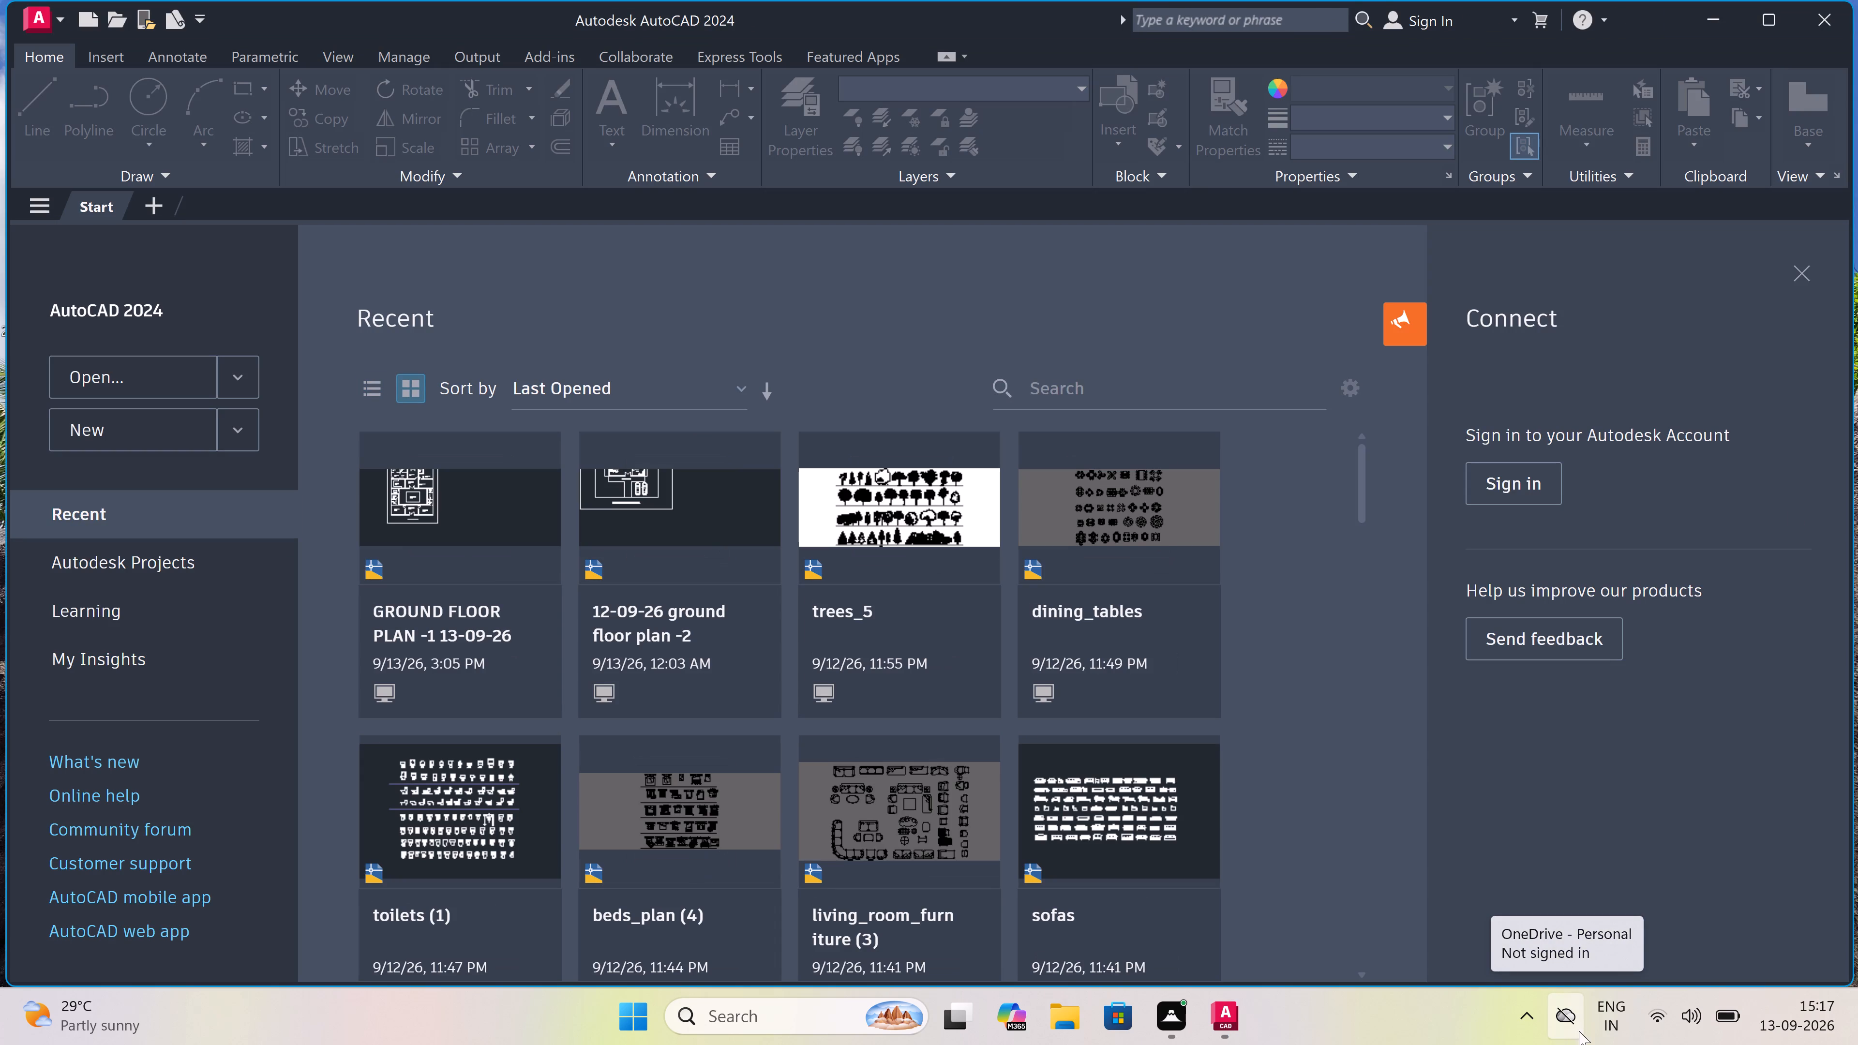
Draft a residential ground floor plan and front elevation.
Start a new blank drawing.
double_click(132, 424)
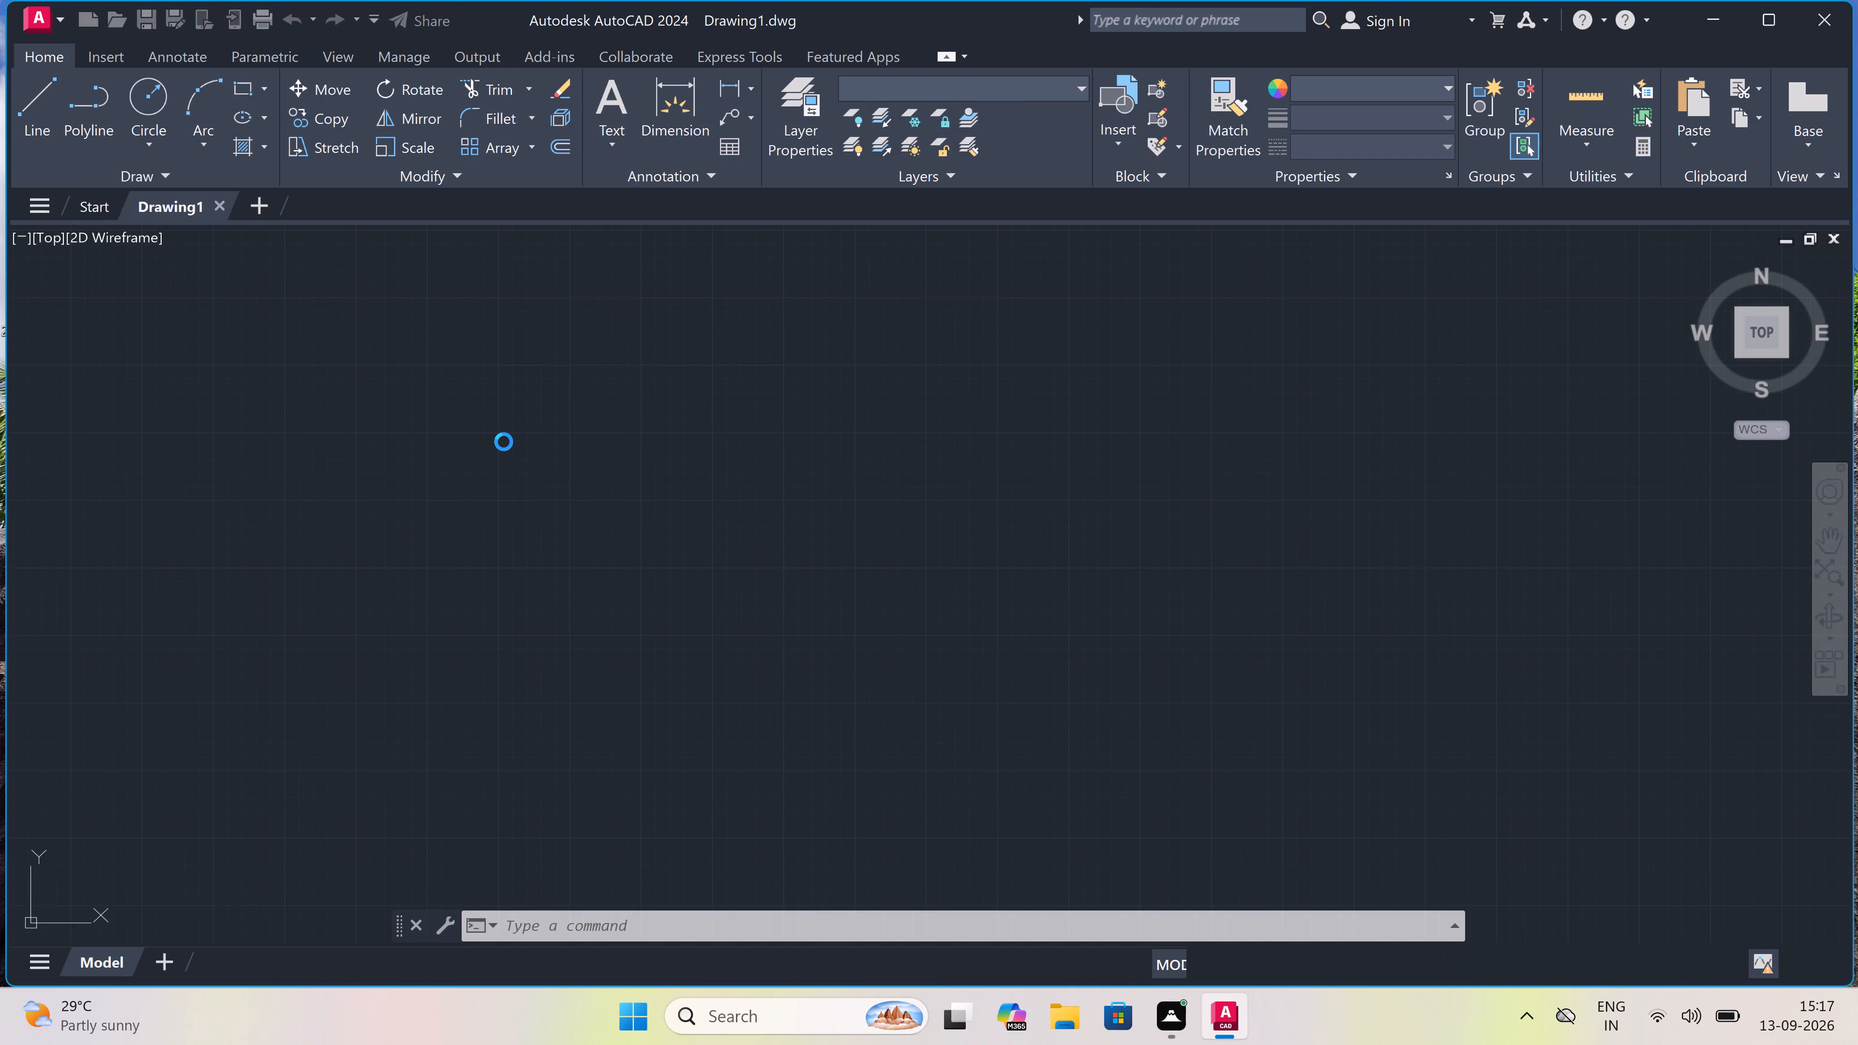
Set the drawing units to Engineering length with 0'-0" precision and Inches as the insertion scale.
type("un")
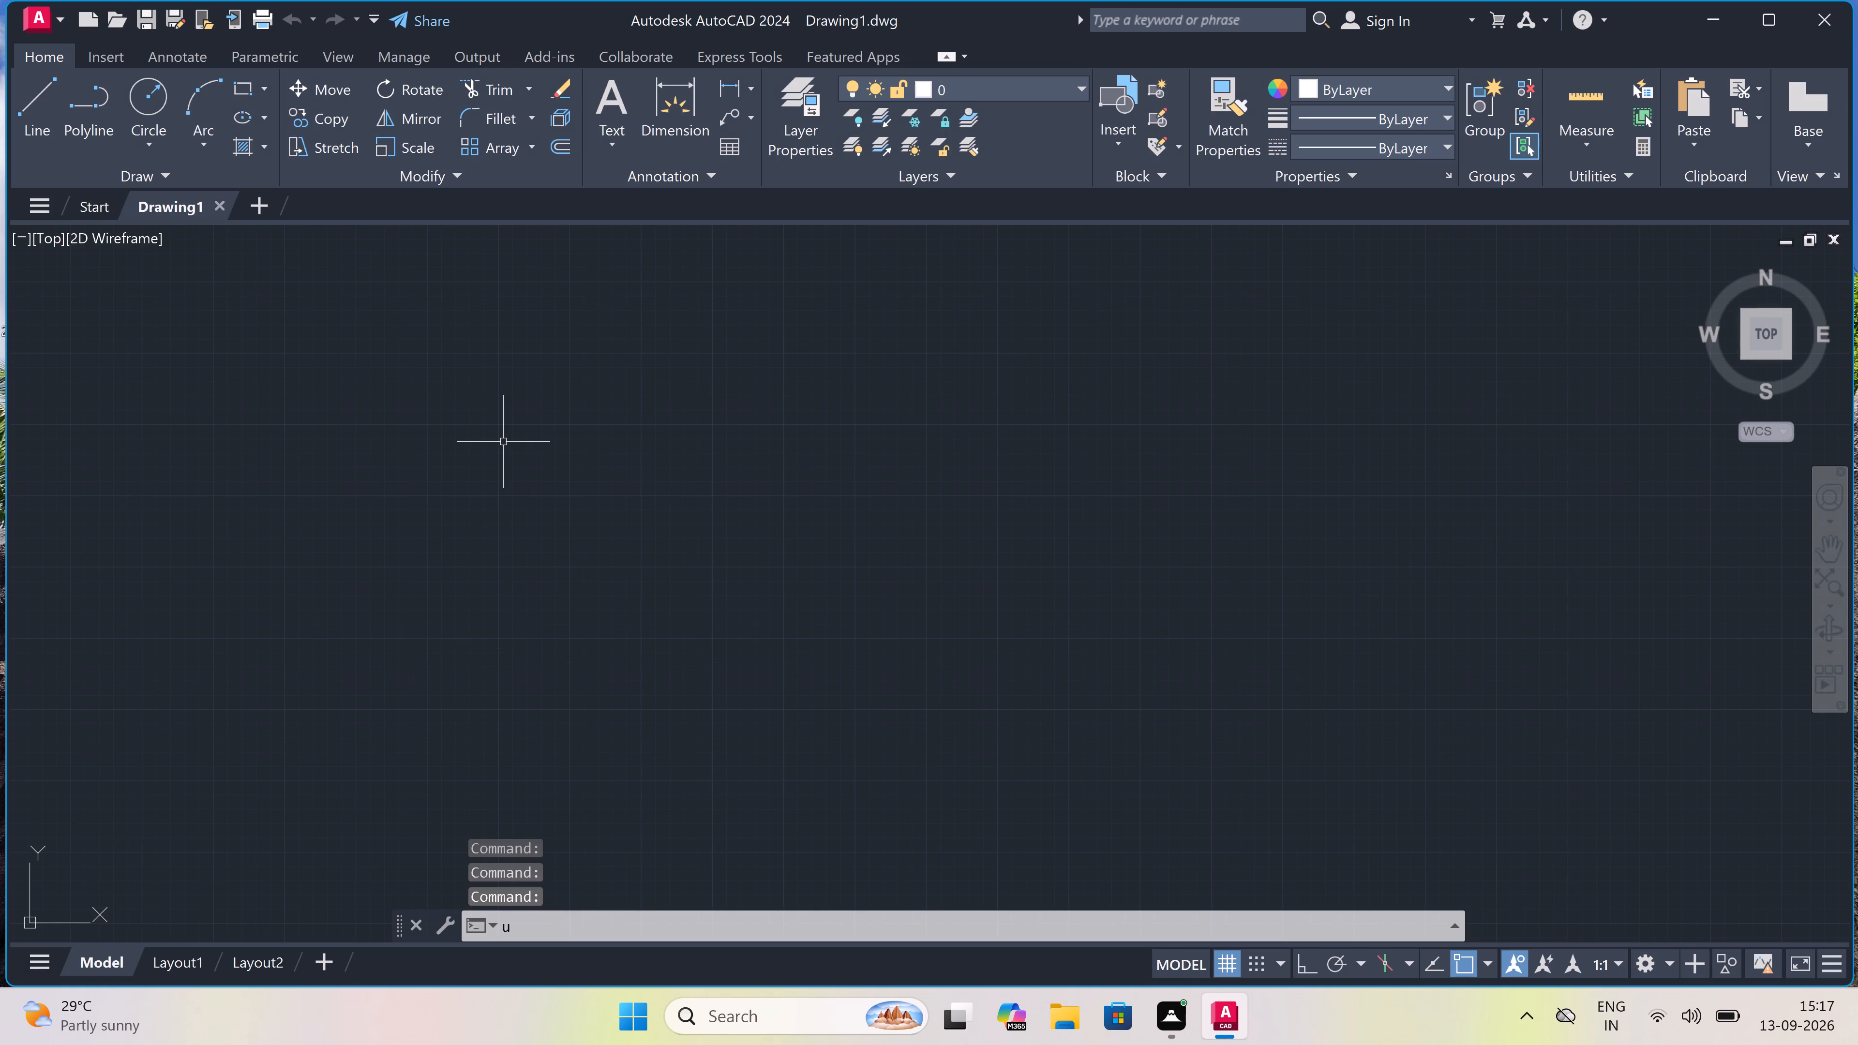
key("space")
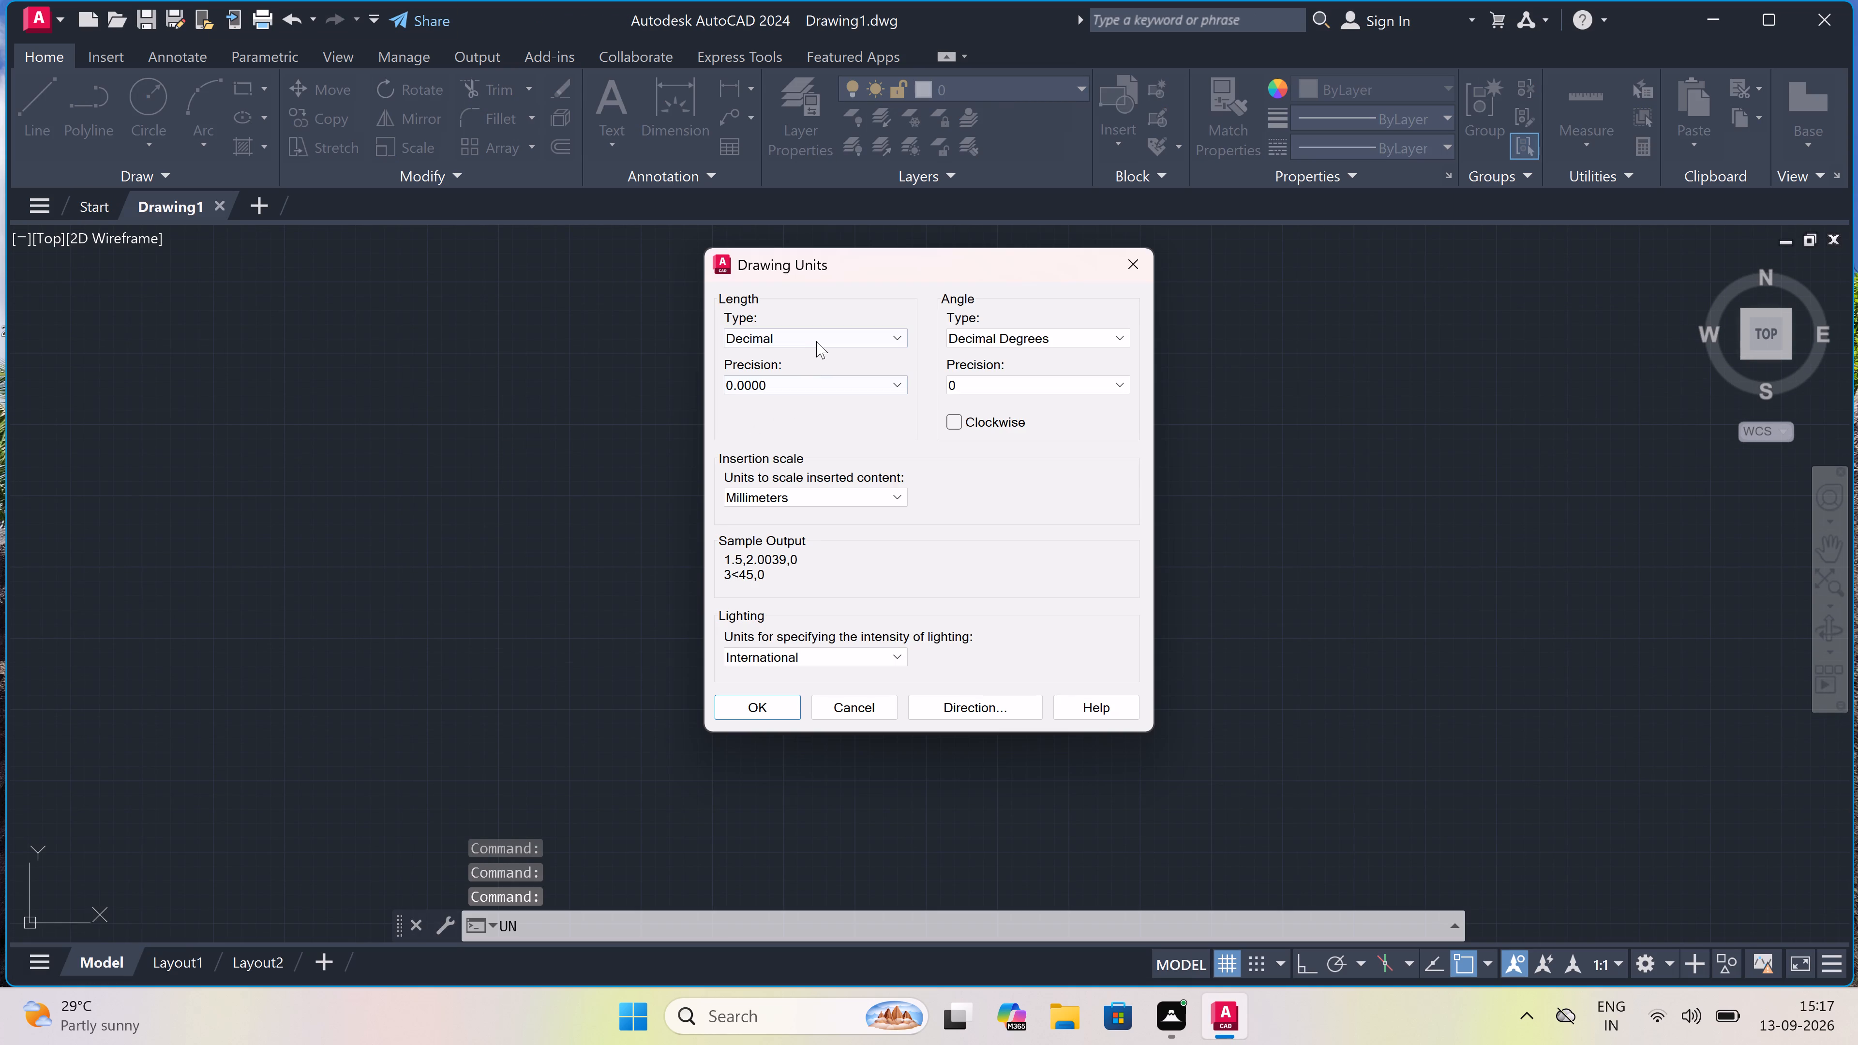
left_click(817, 339)
double_click(818, 383)
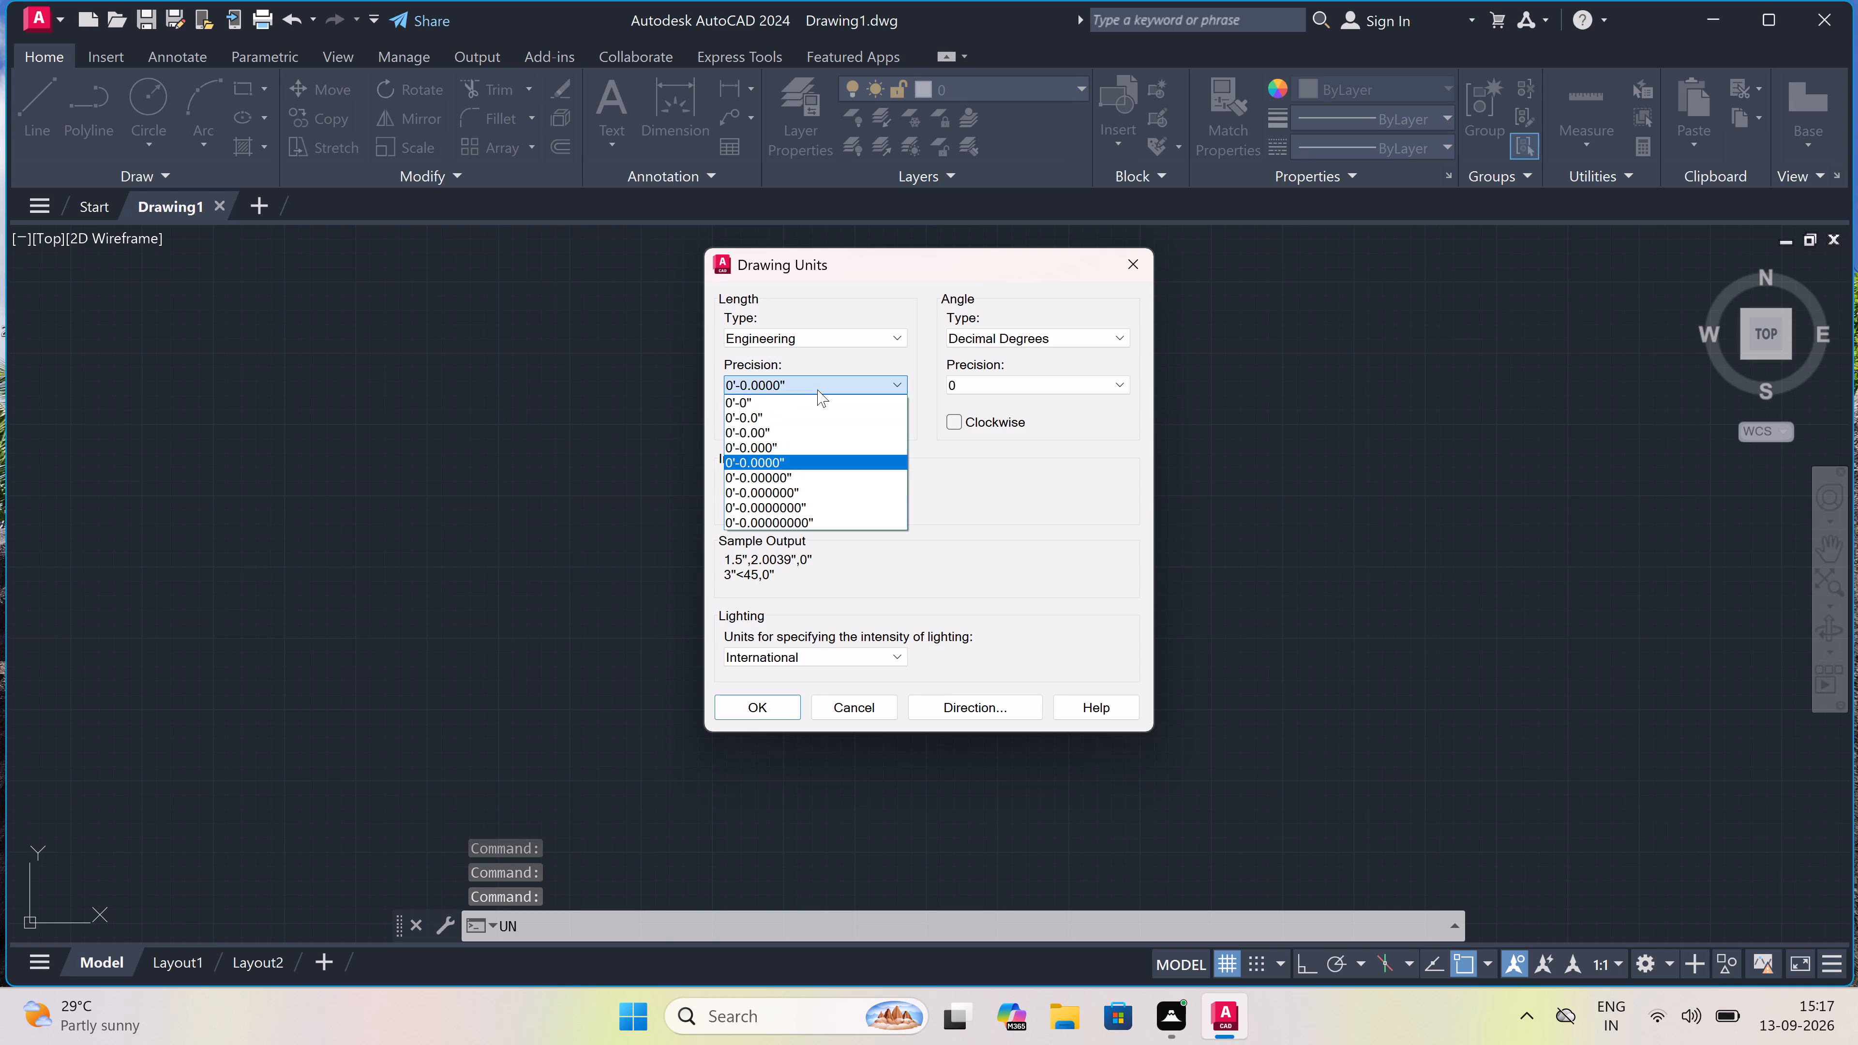
left_click(816, 387)
left_click(816, 387)
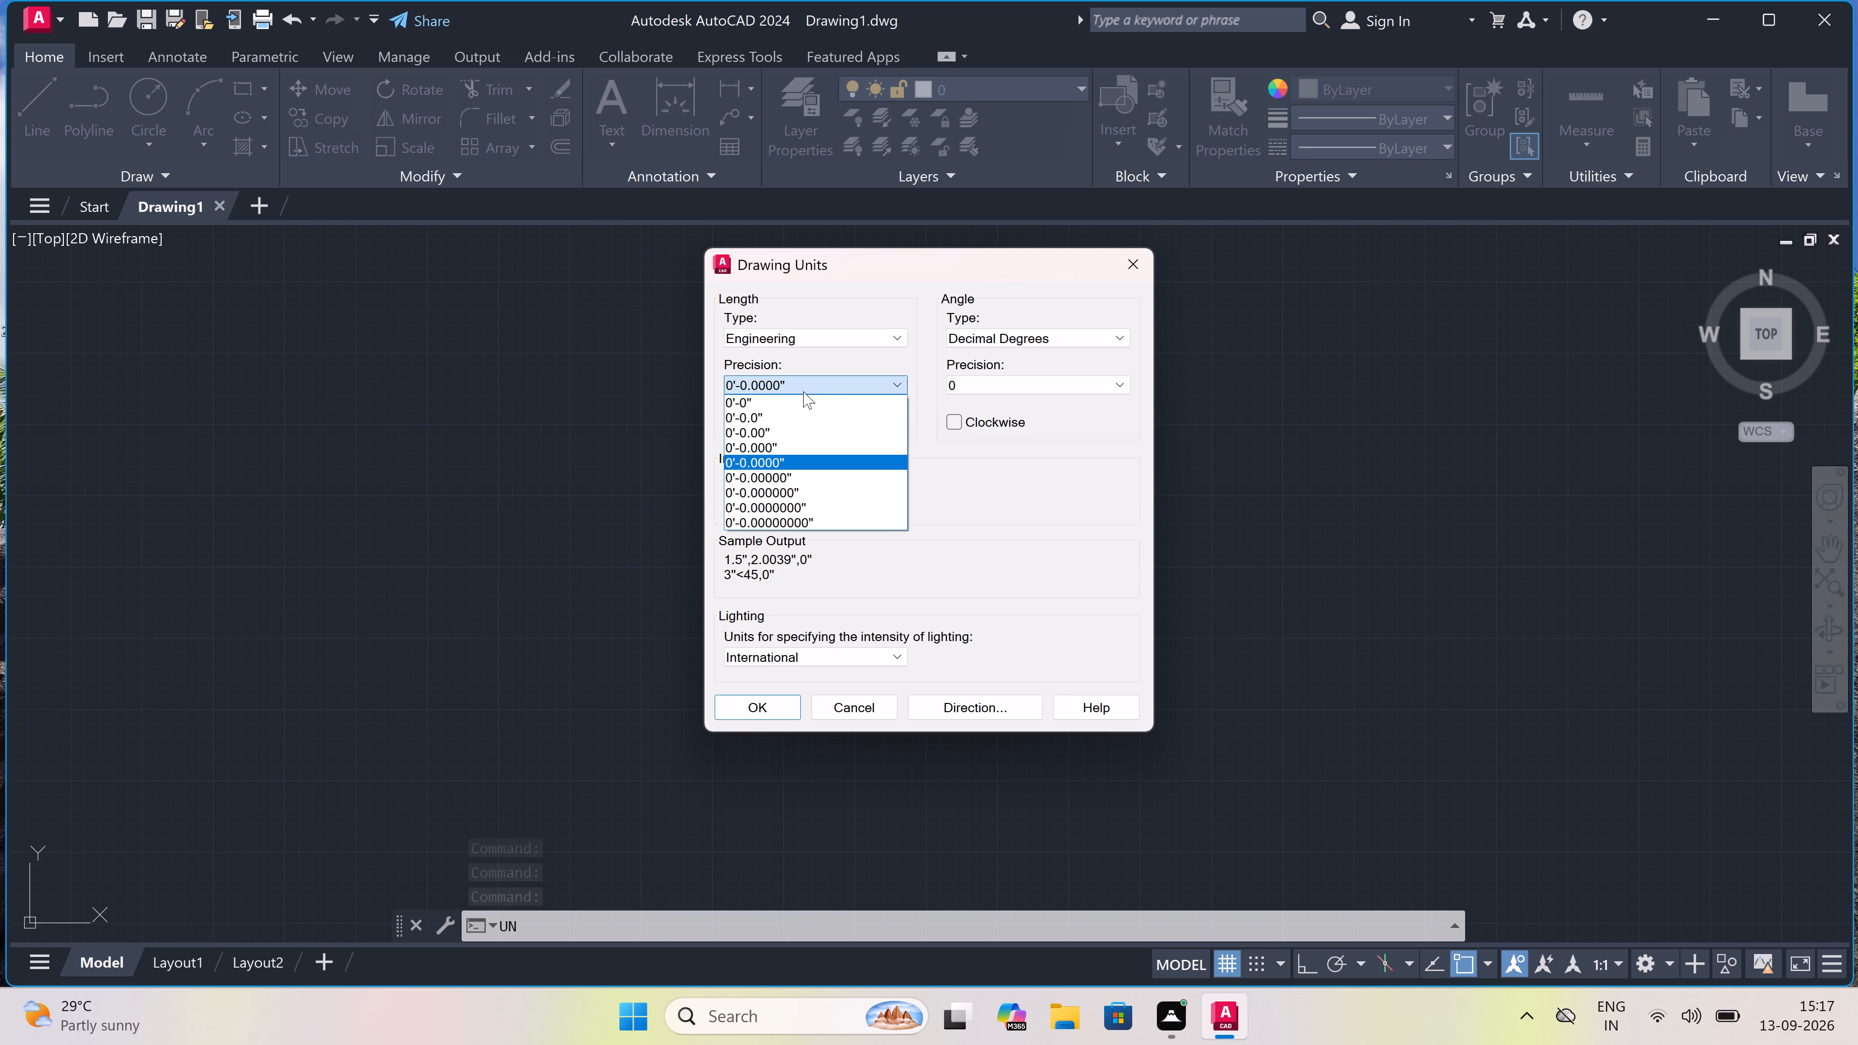
left_click(801, 396)
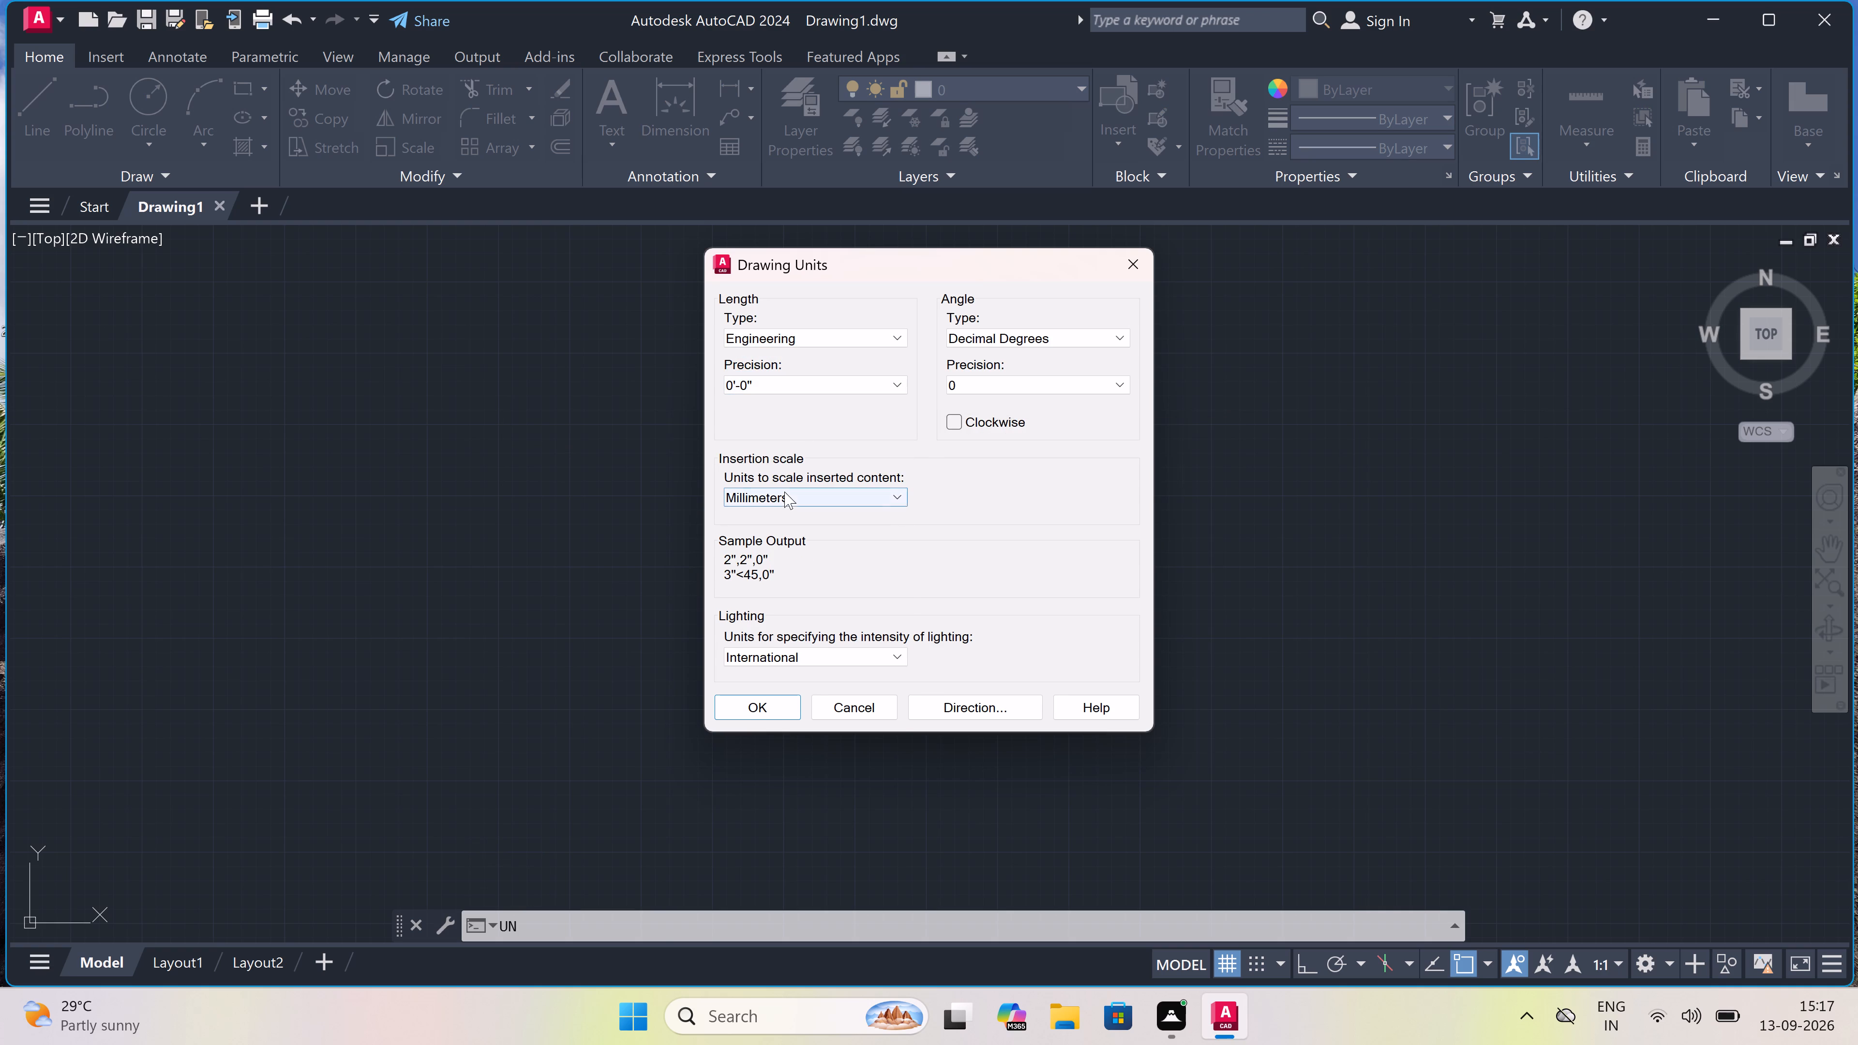
left_click(784, 492)
left_click(781, 531)
left_click(750, 721)
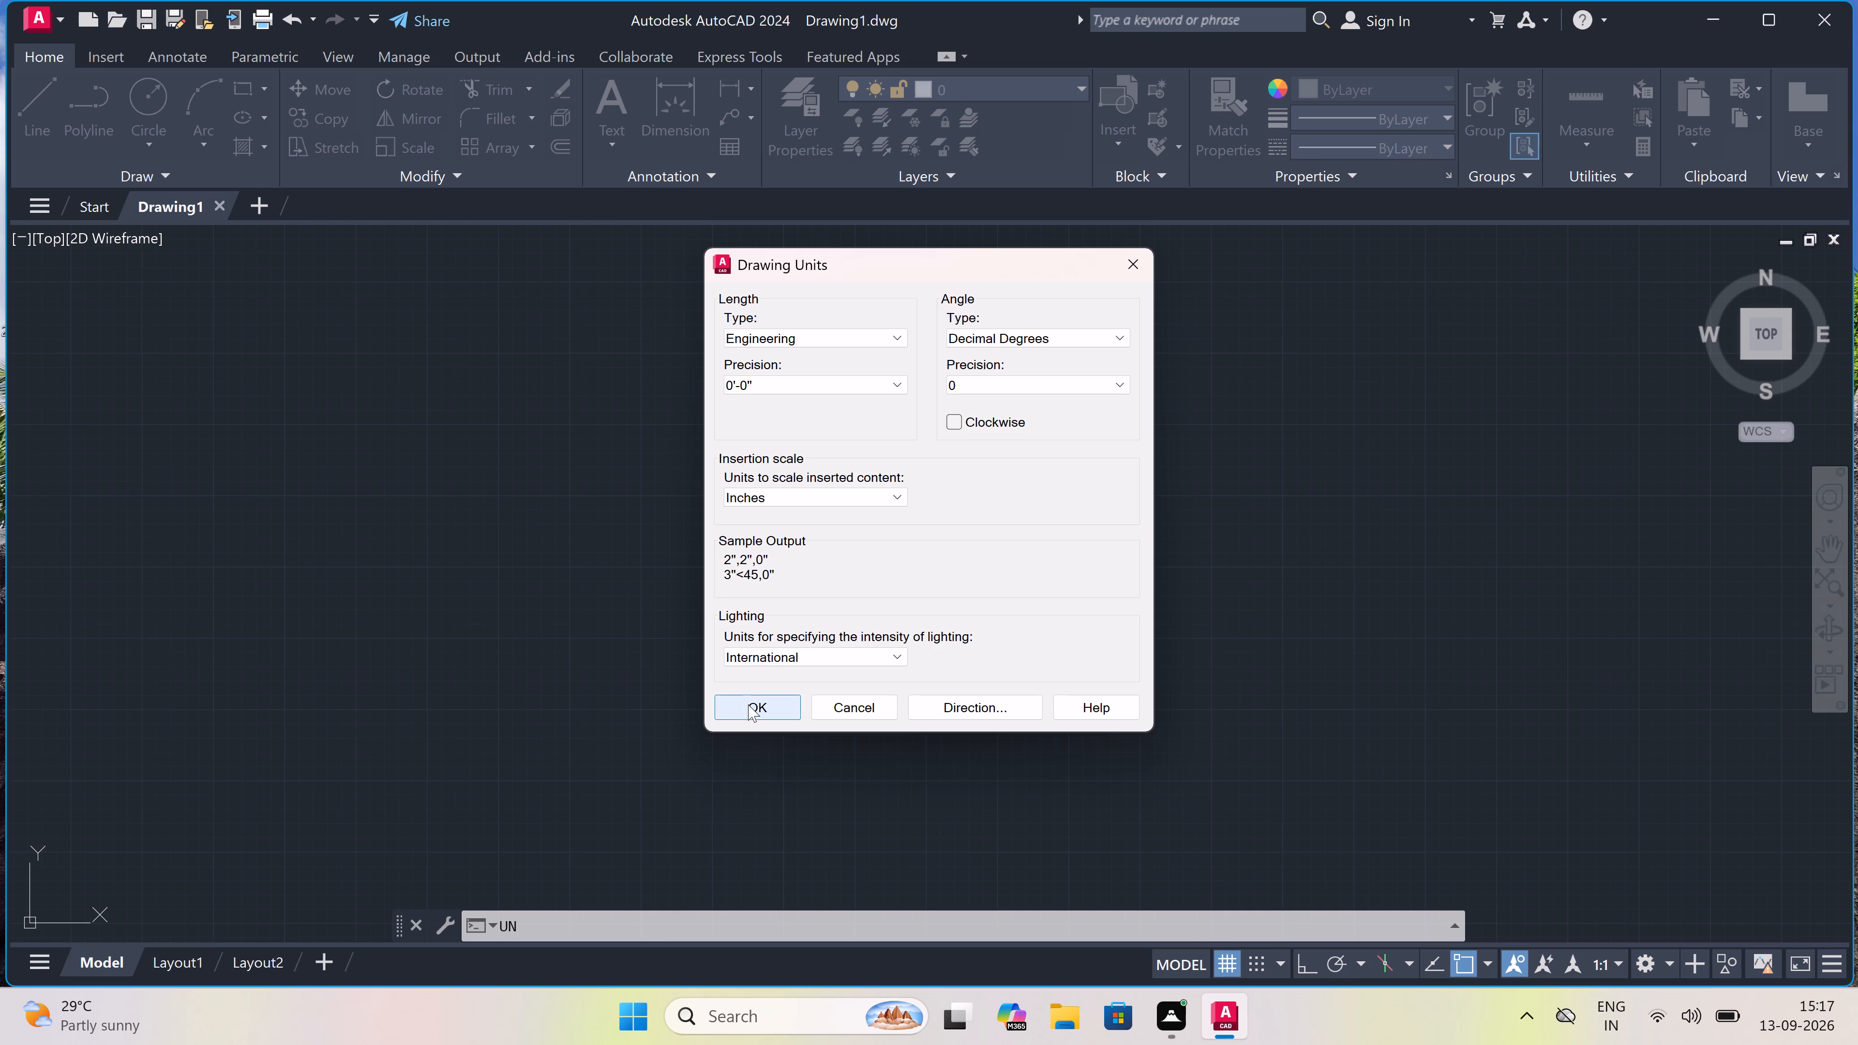
left_click(748, 706)
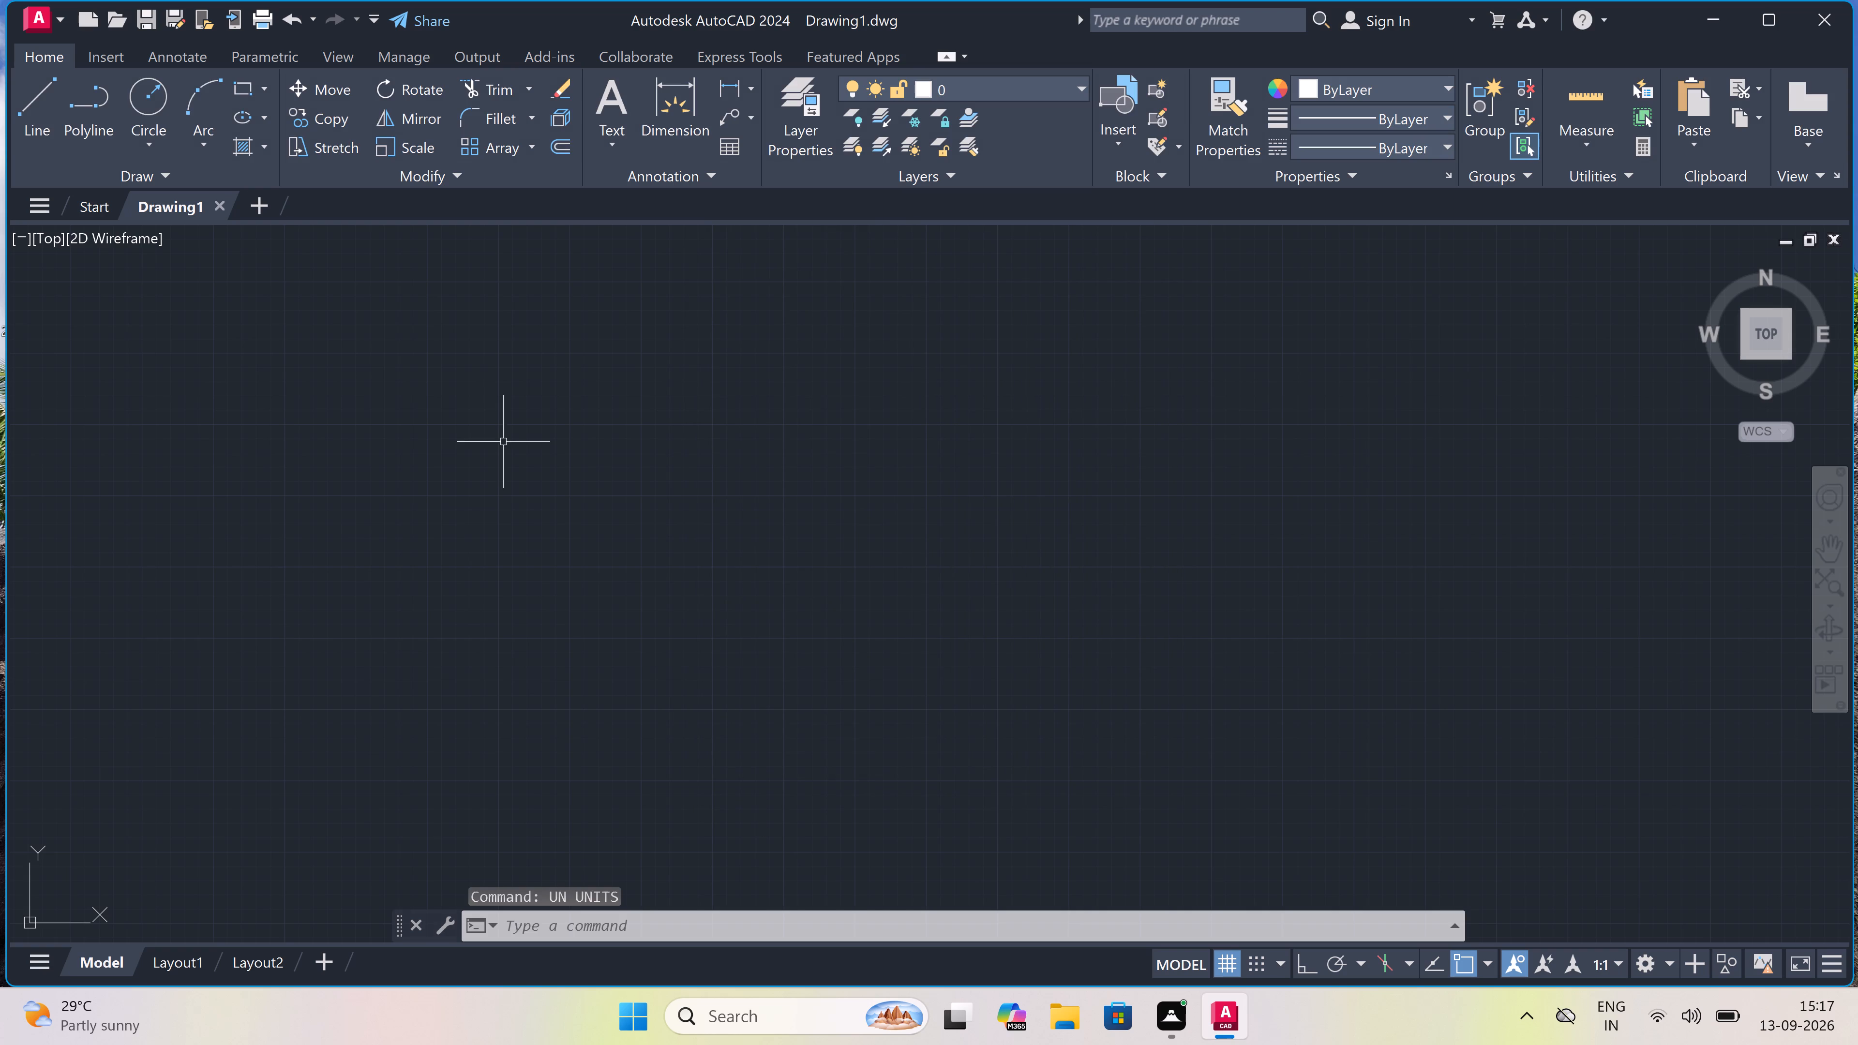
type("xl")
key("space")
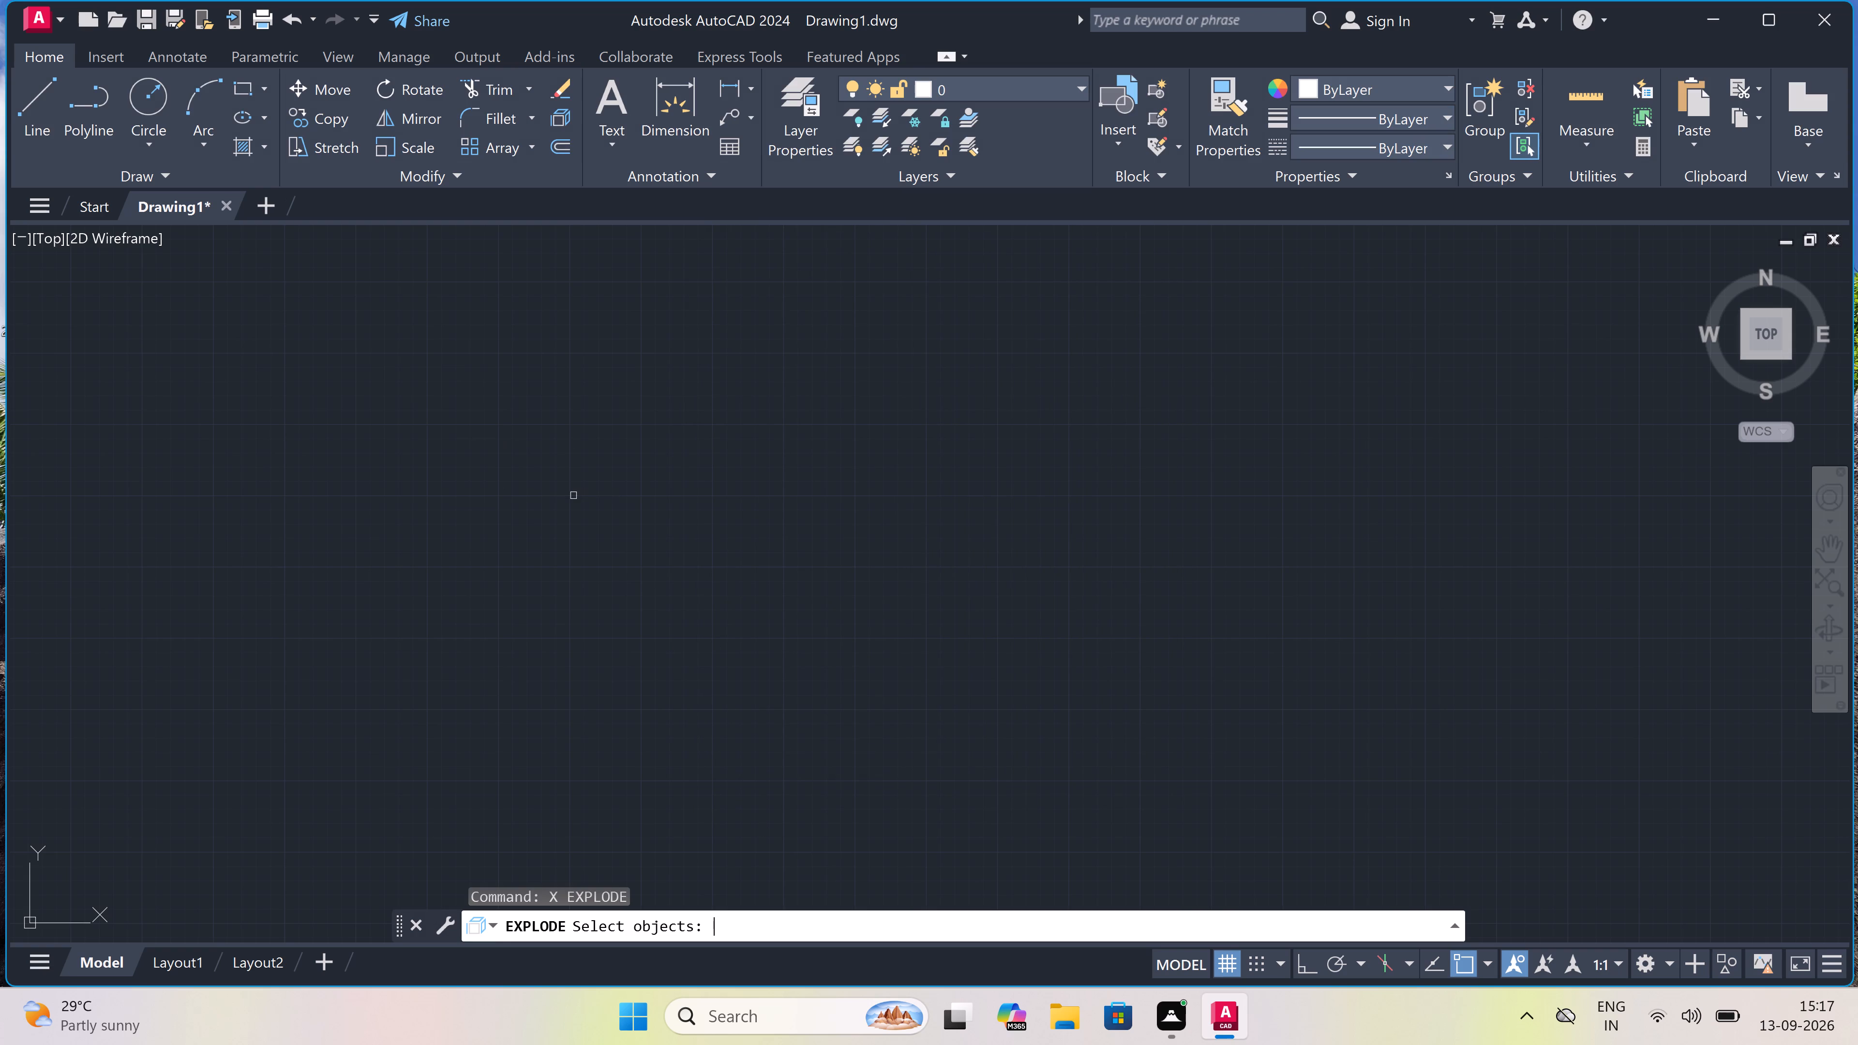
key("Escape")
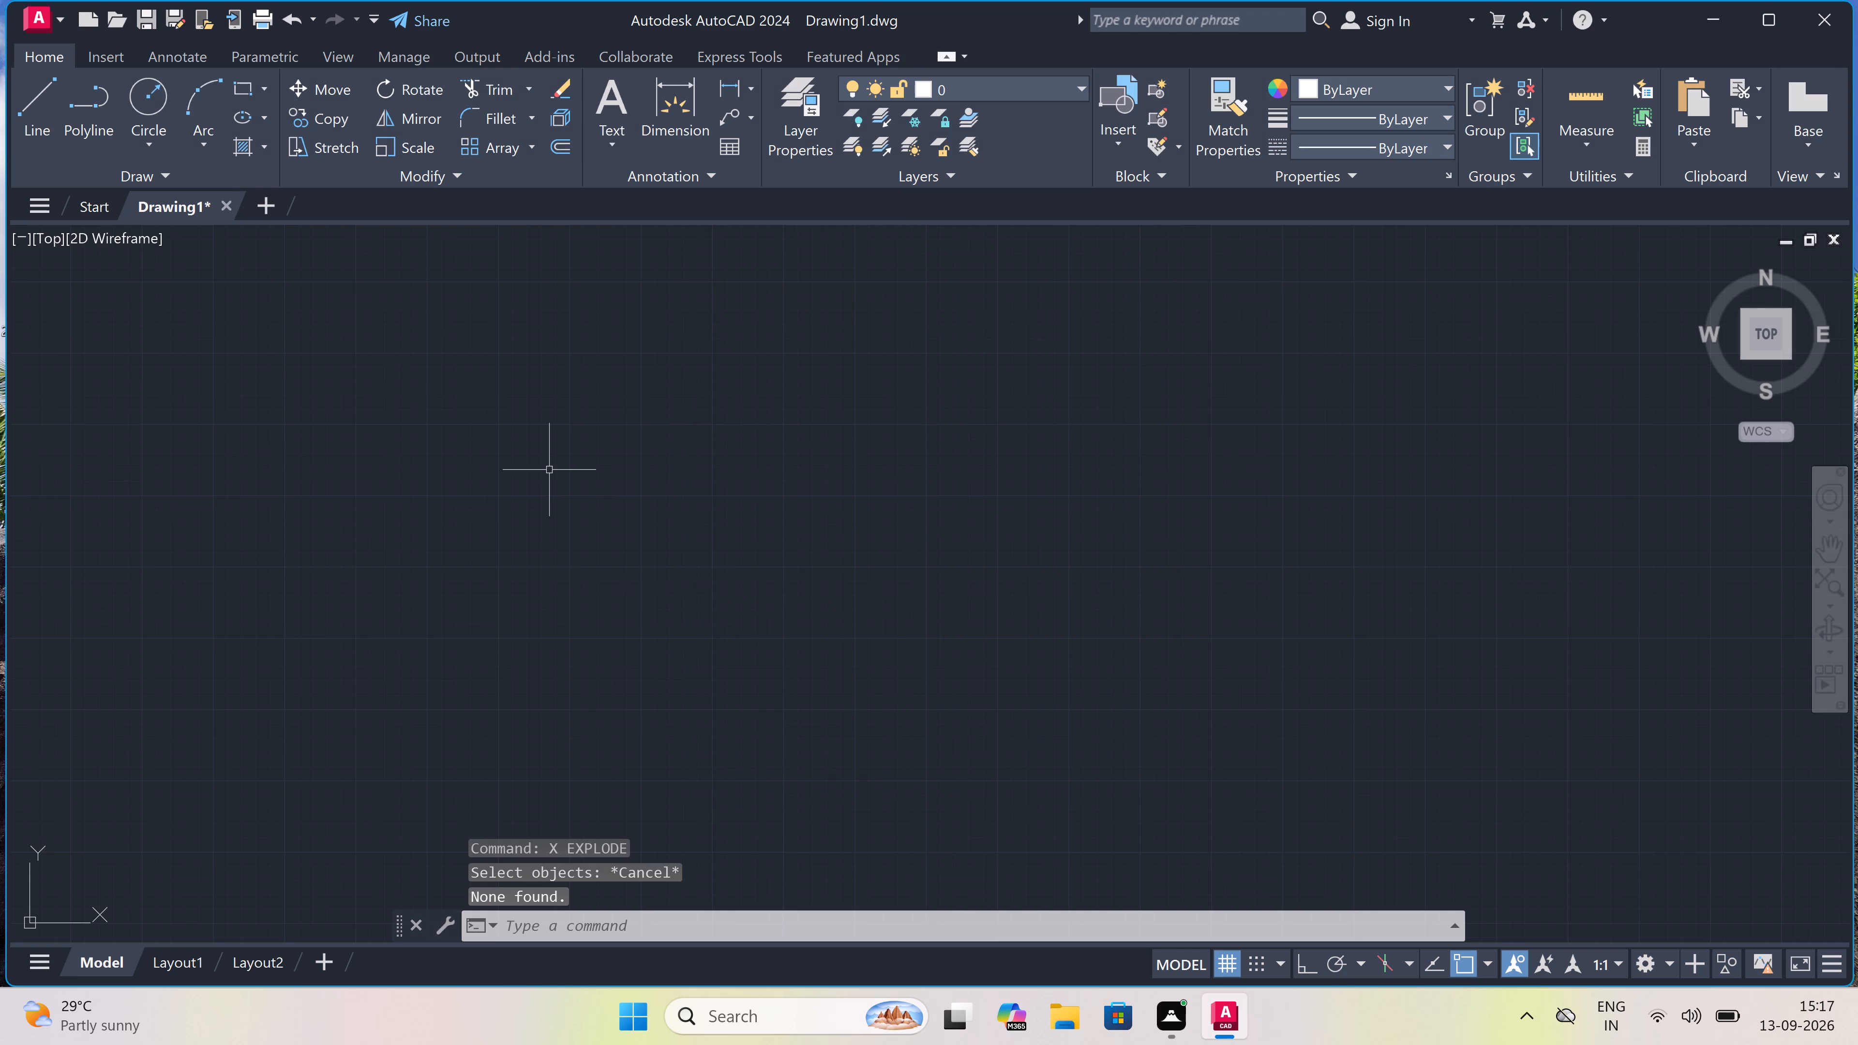
Draw one horizontal and one vertical construction line crossing at a common point, with Ortho on.
type("xl")
key("space")
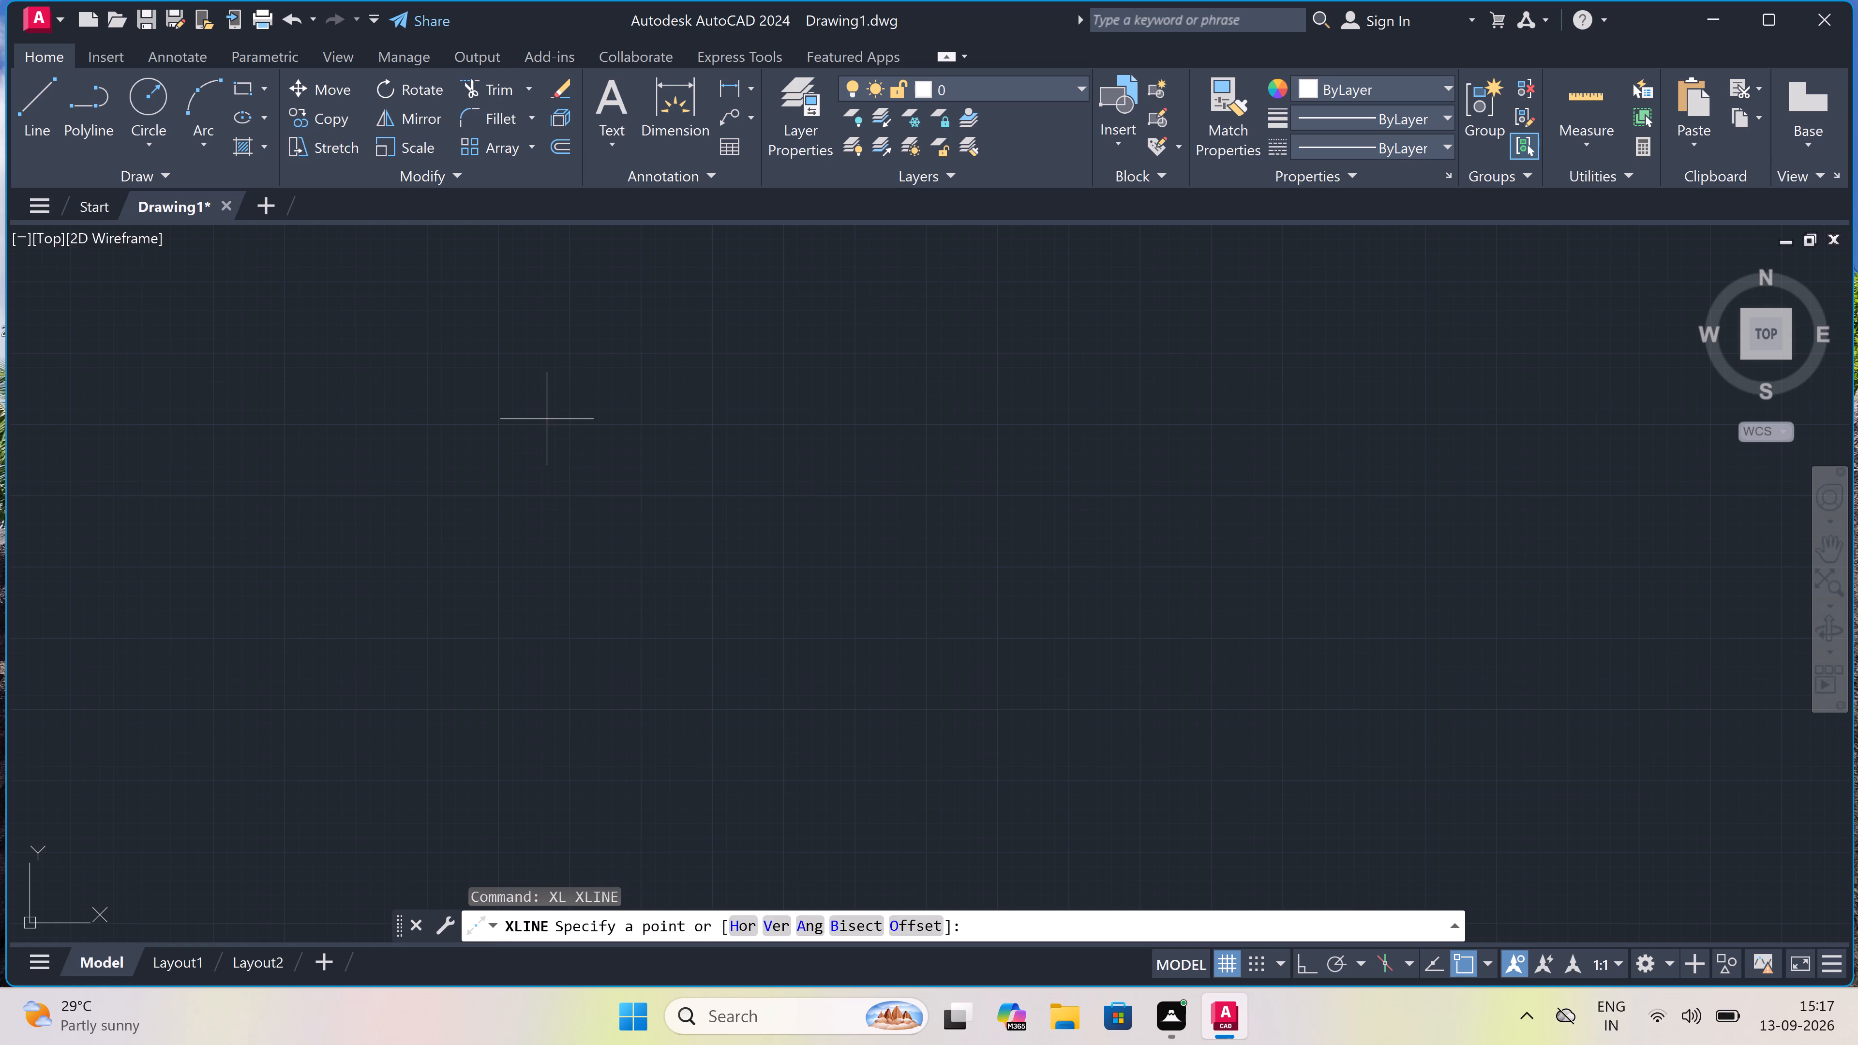
left_click(529, 315)
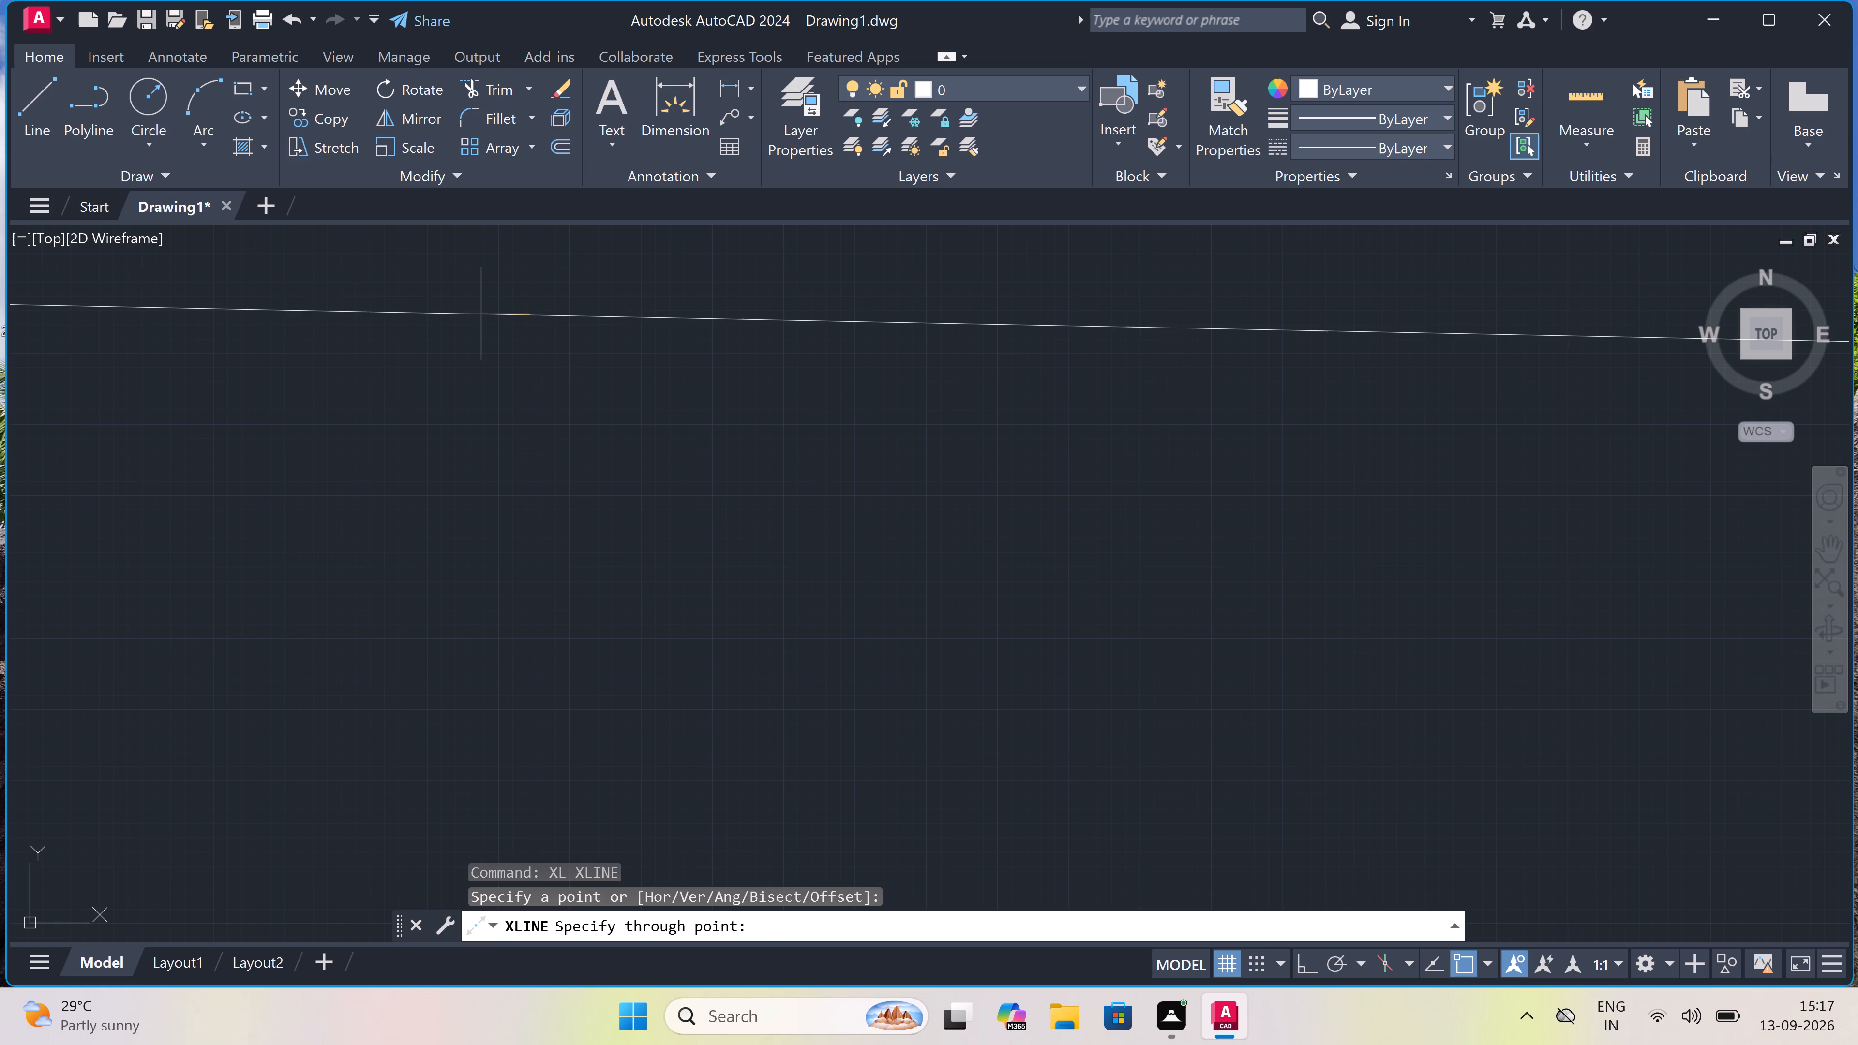
key("F8")
left_click(477, 303)
left_click_drag(477, 303, 479, 314)
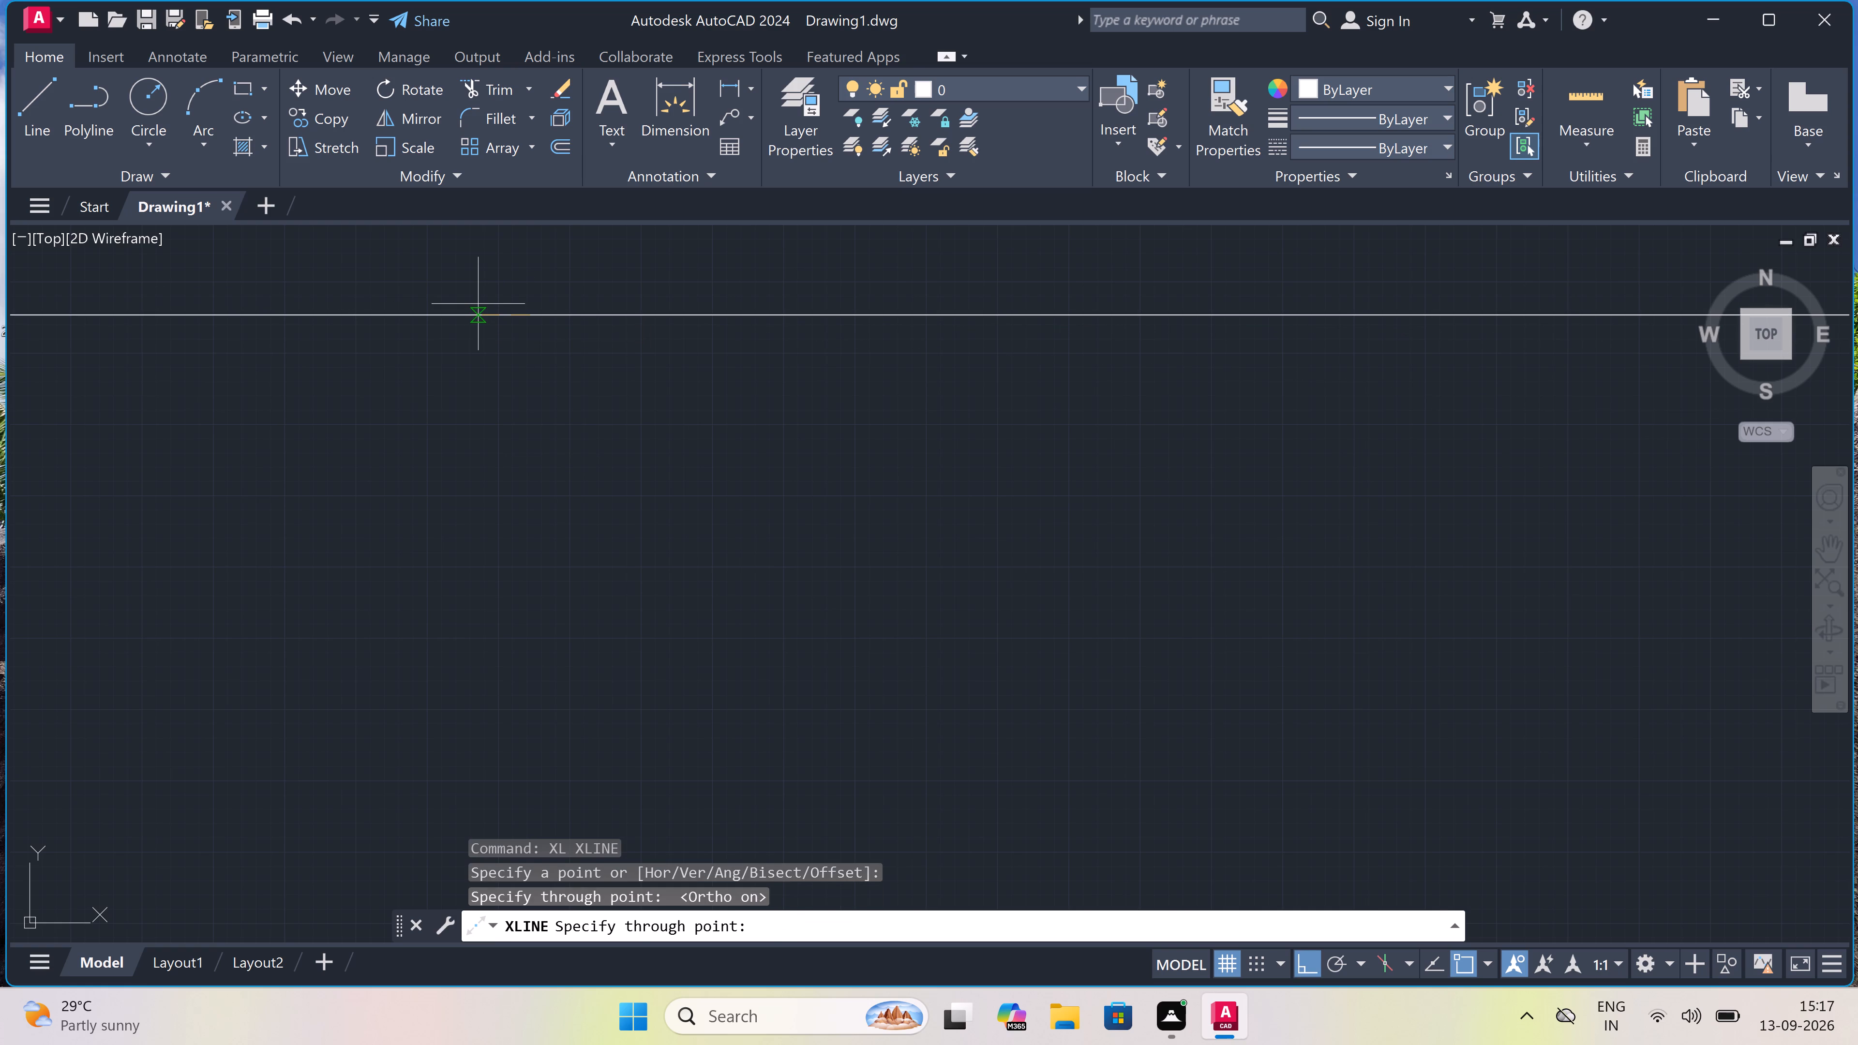
left_click(487, 605)
key("Escape")
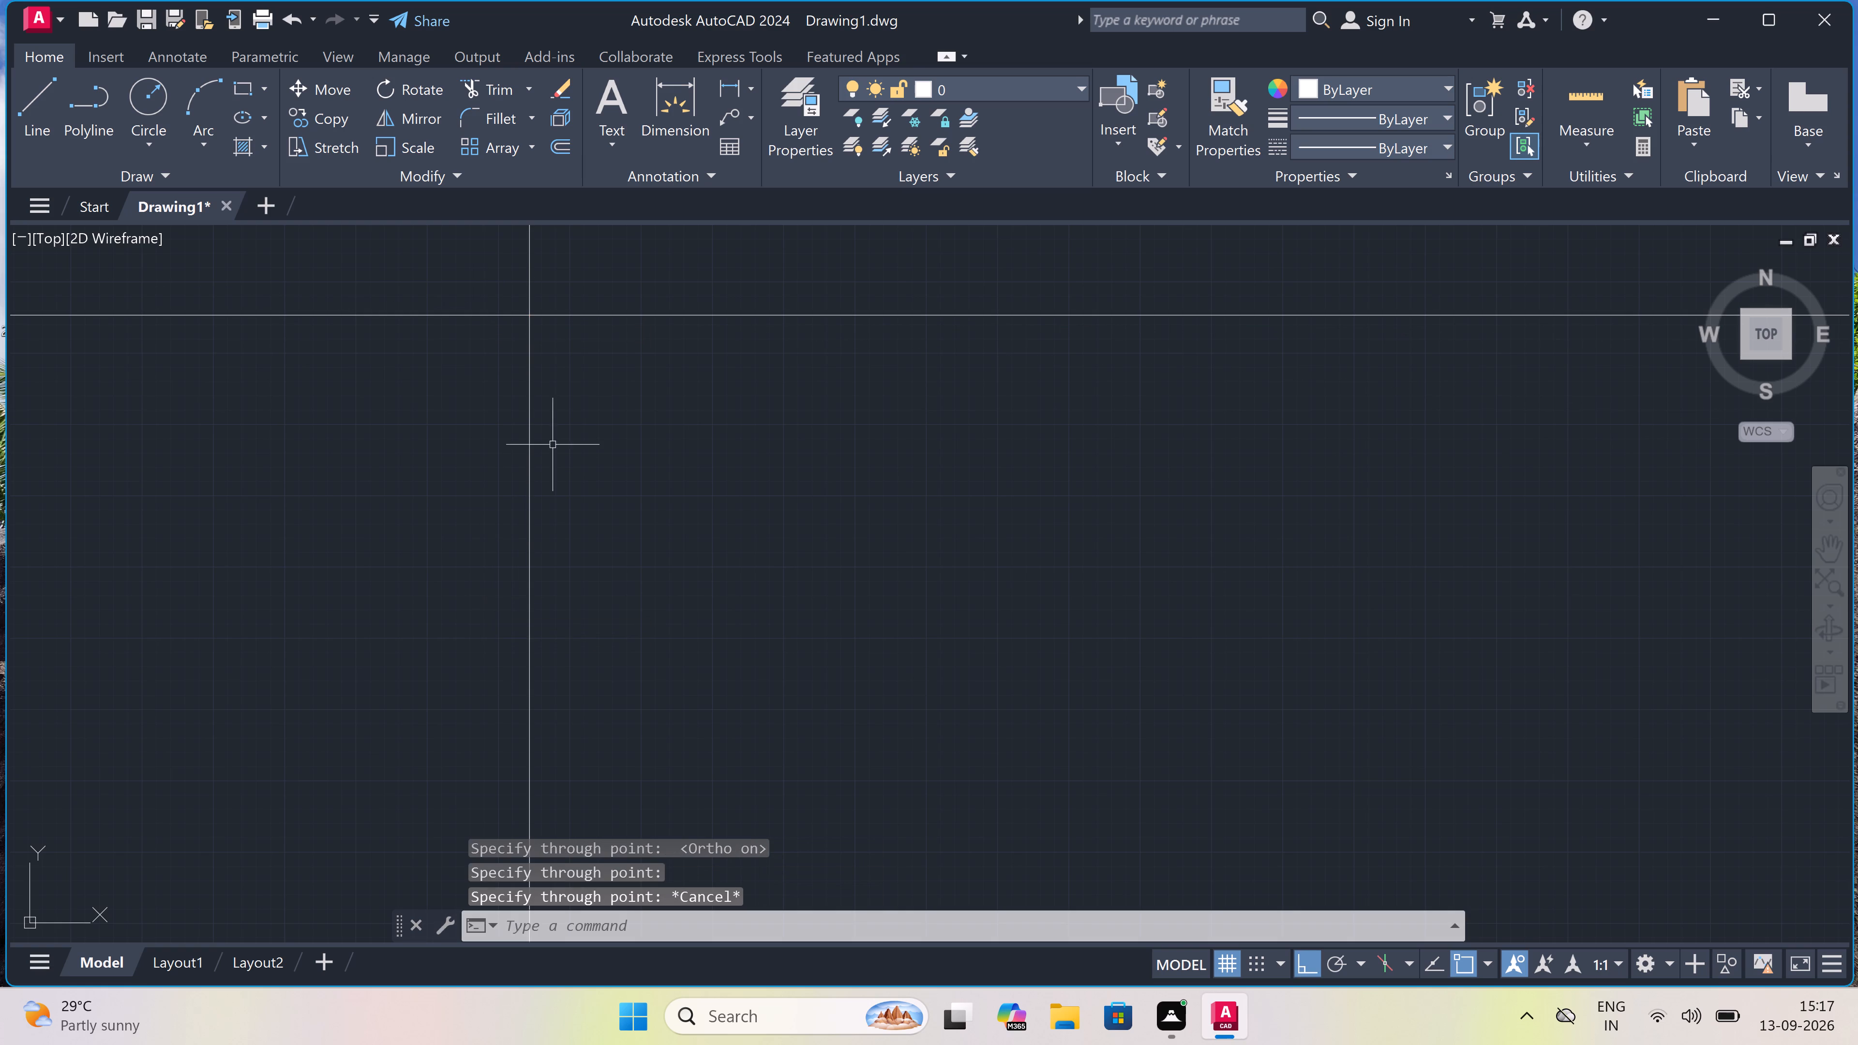
Trim the construction lines above and to the left of their intersection, leaving an upper-left corner.
scroll(563, 273, "up", 3)
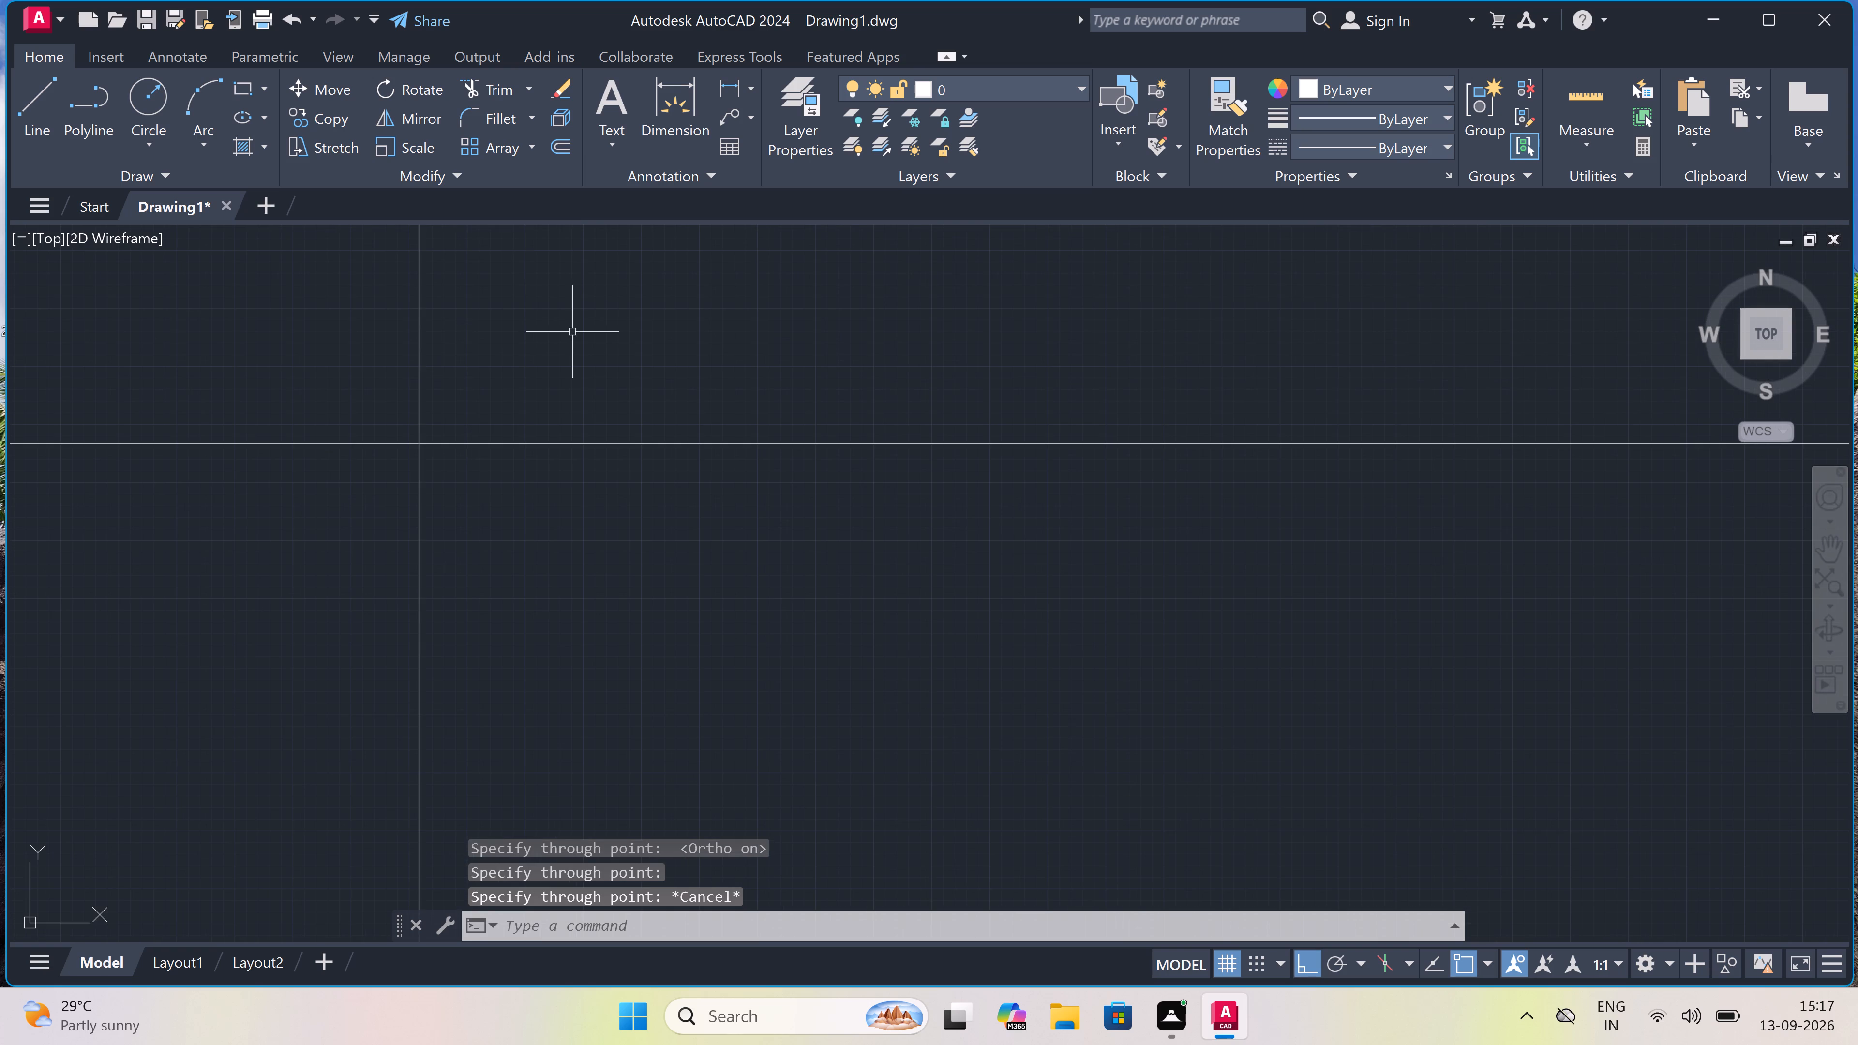
type("tr")
key("space")
left_click_drag(567, 355, 523, 381)
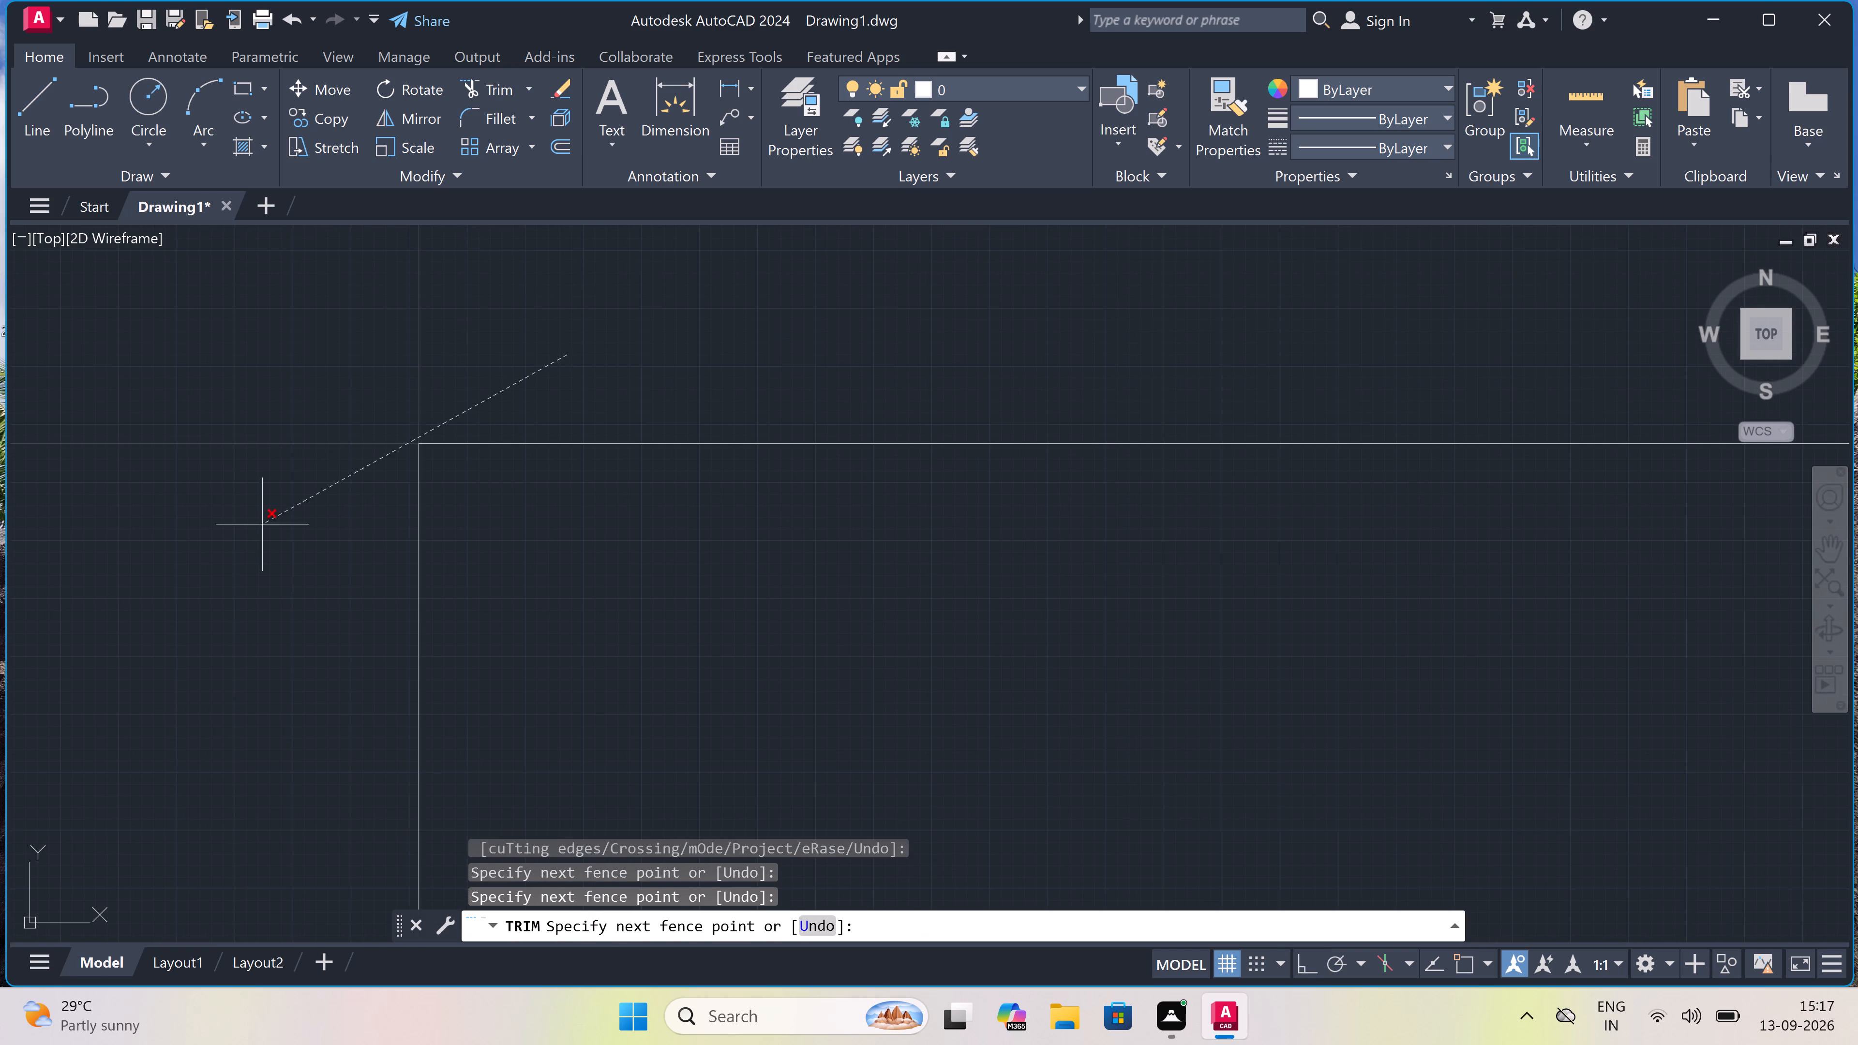
left_click(200, 531)
key("Escape")
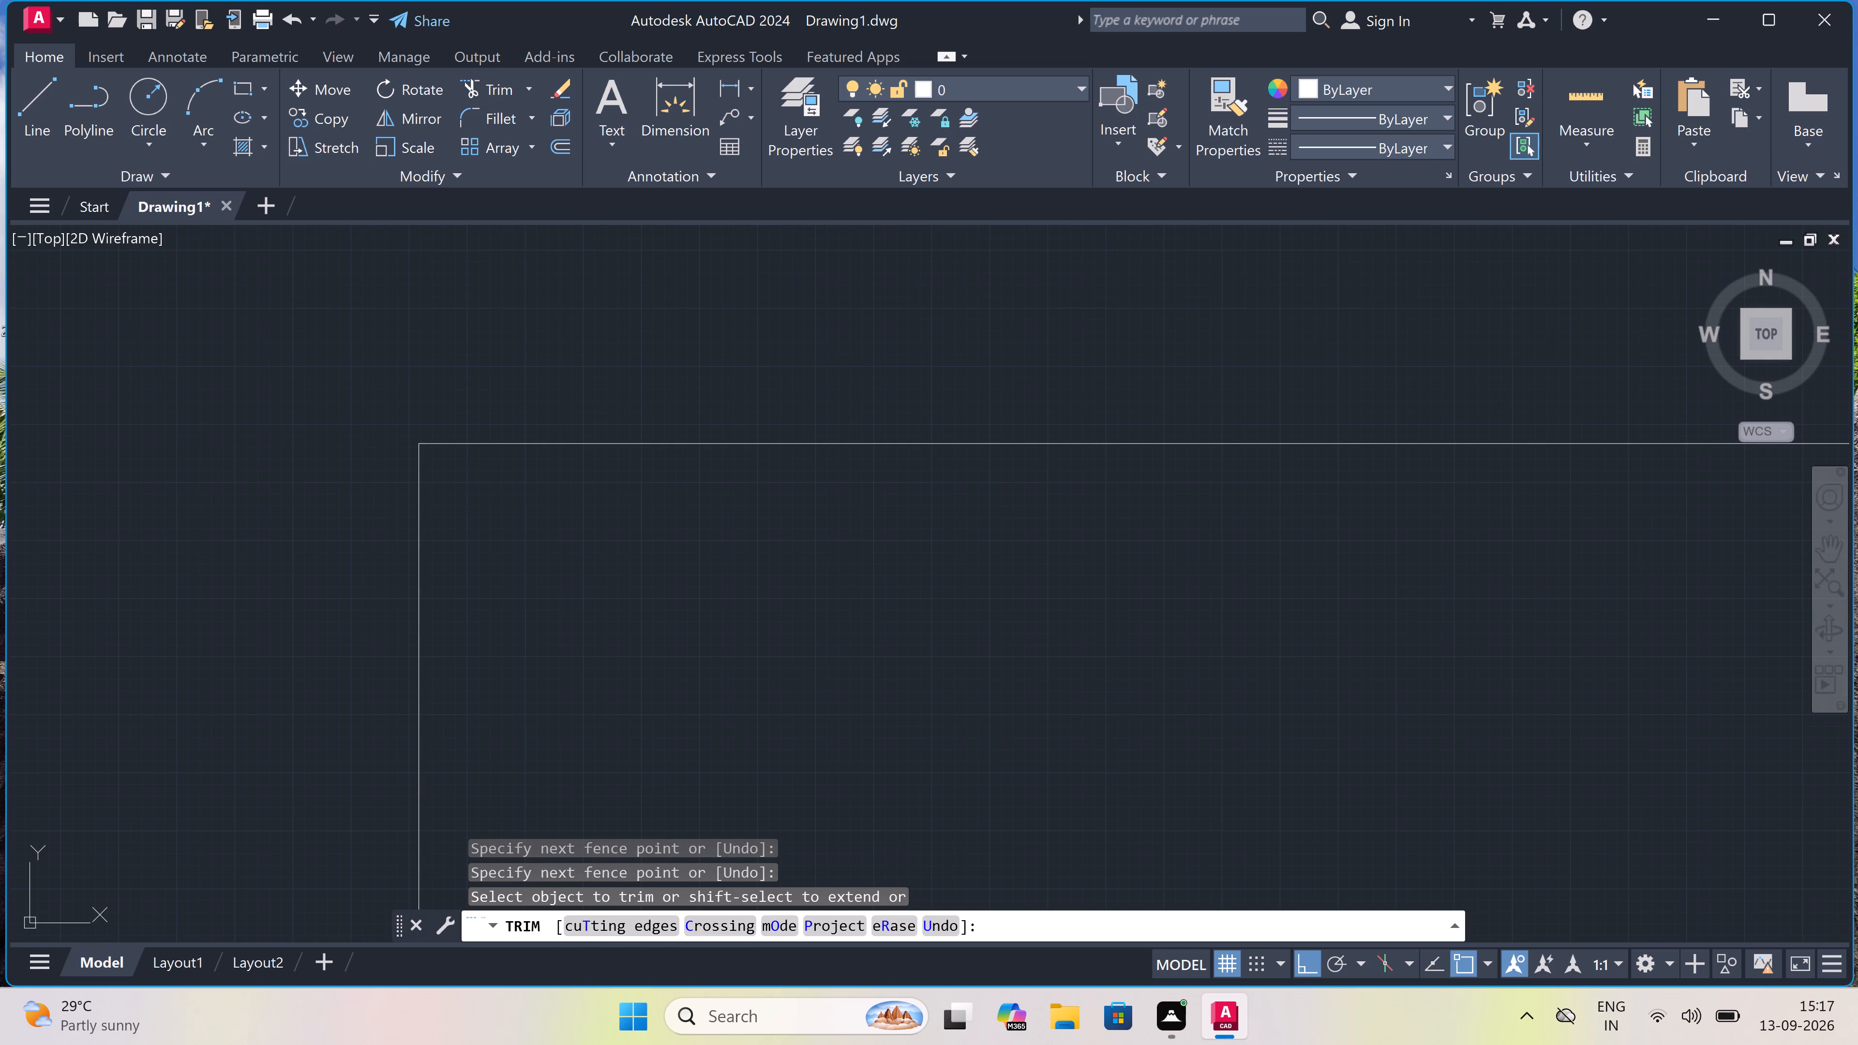
Offset both the horizontal and vertical corner lines 9" inward to form the outer wall thickness.
scroll(488, 481, "up", 2)
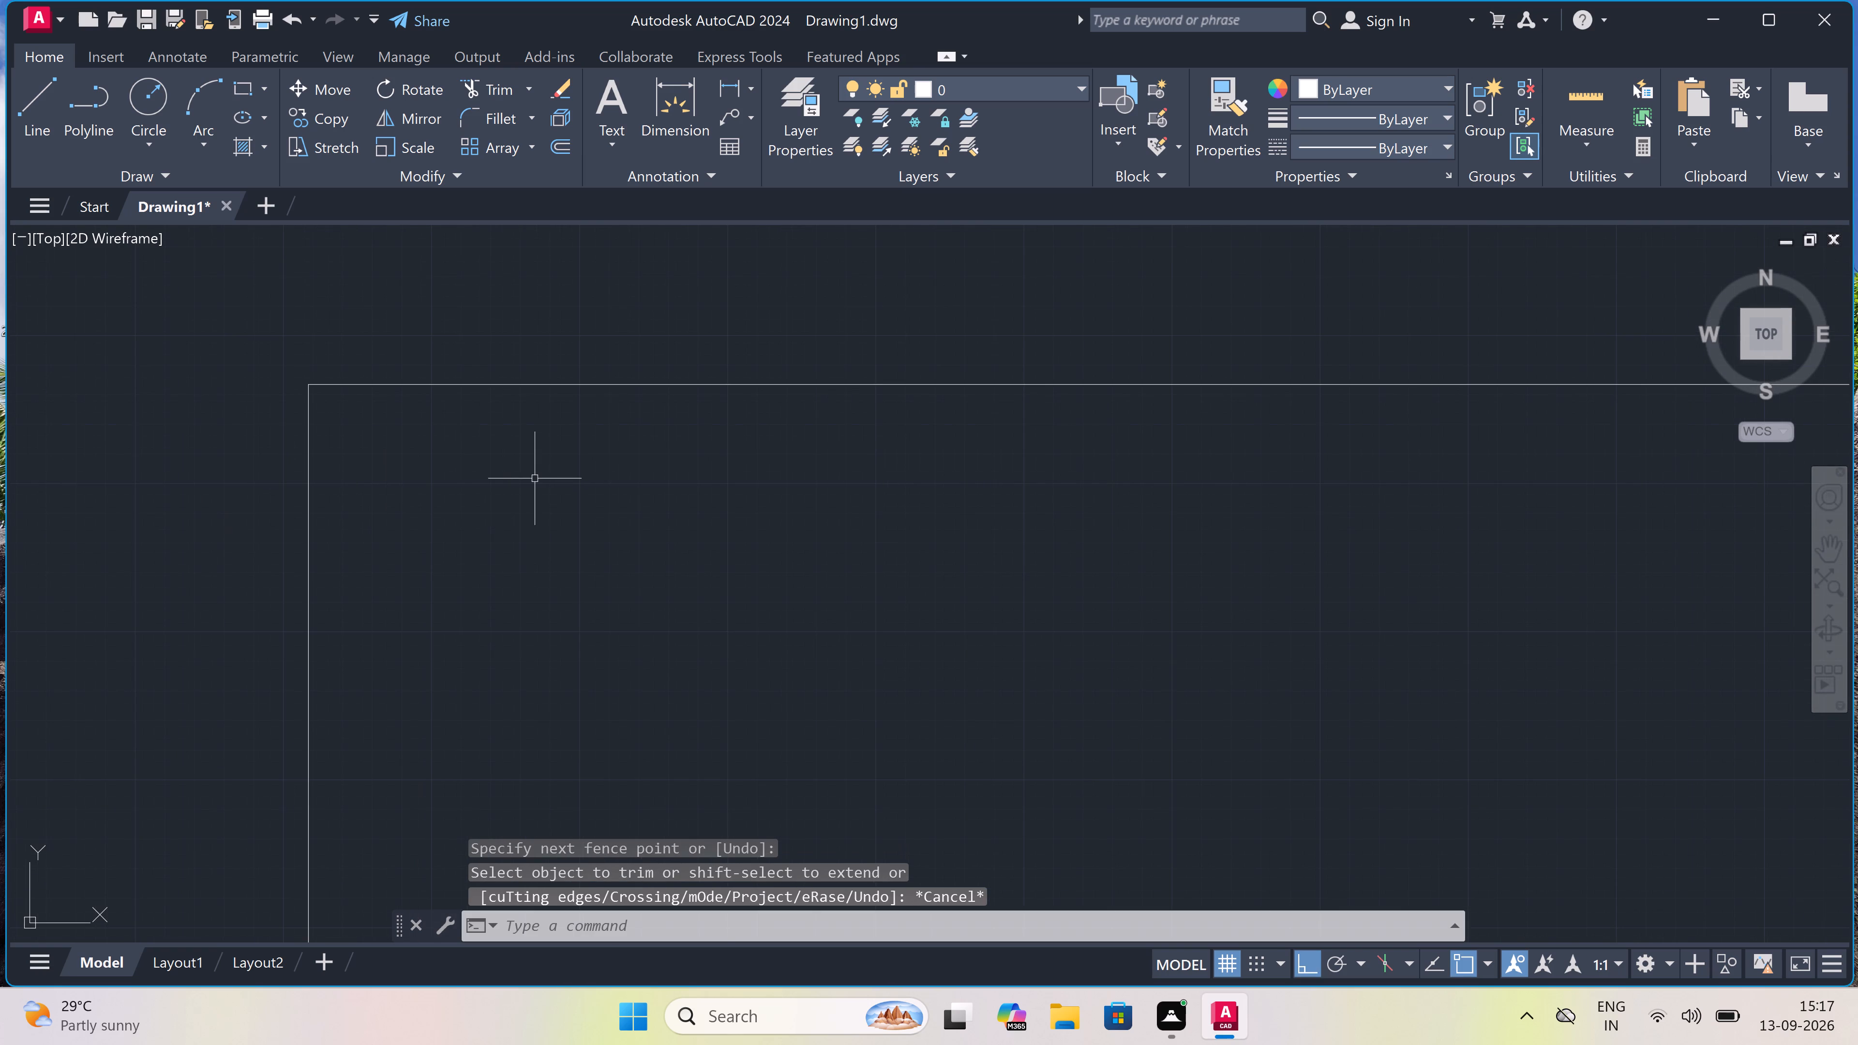
type("o")
key("space")
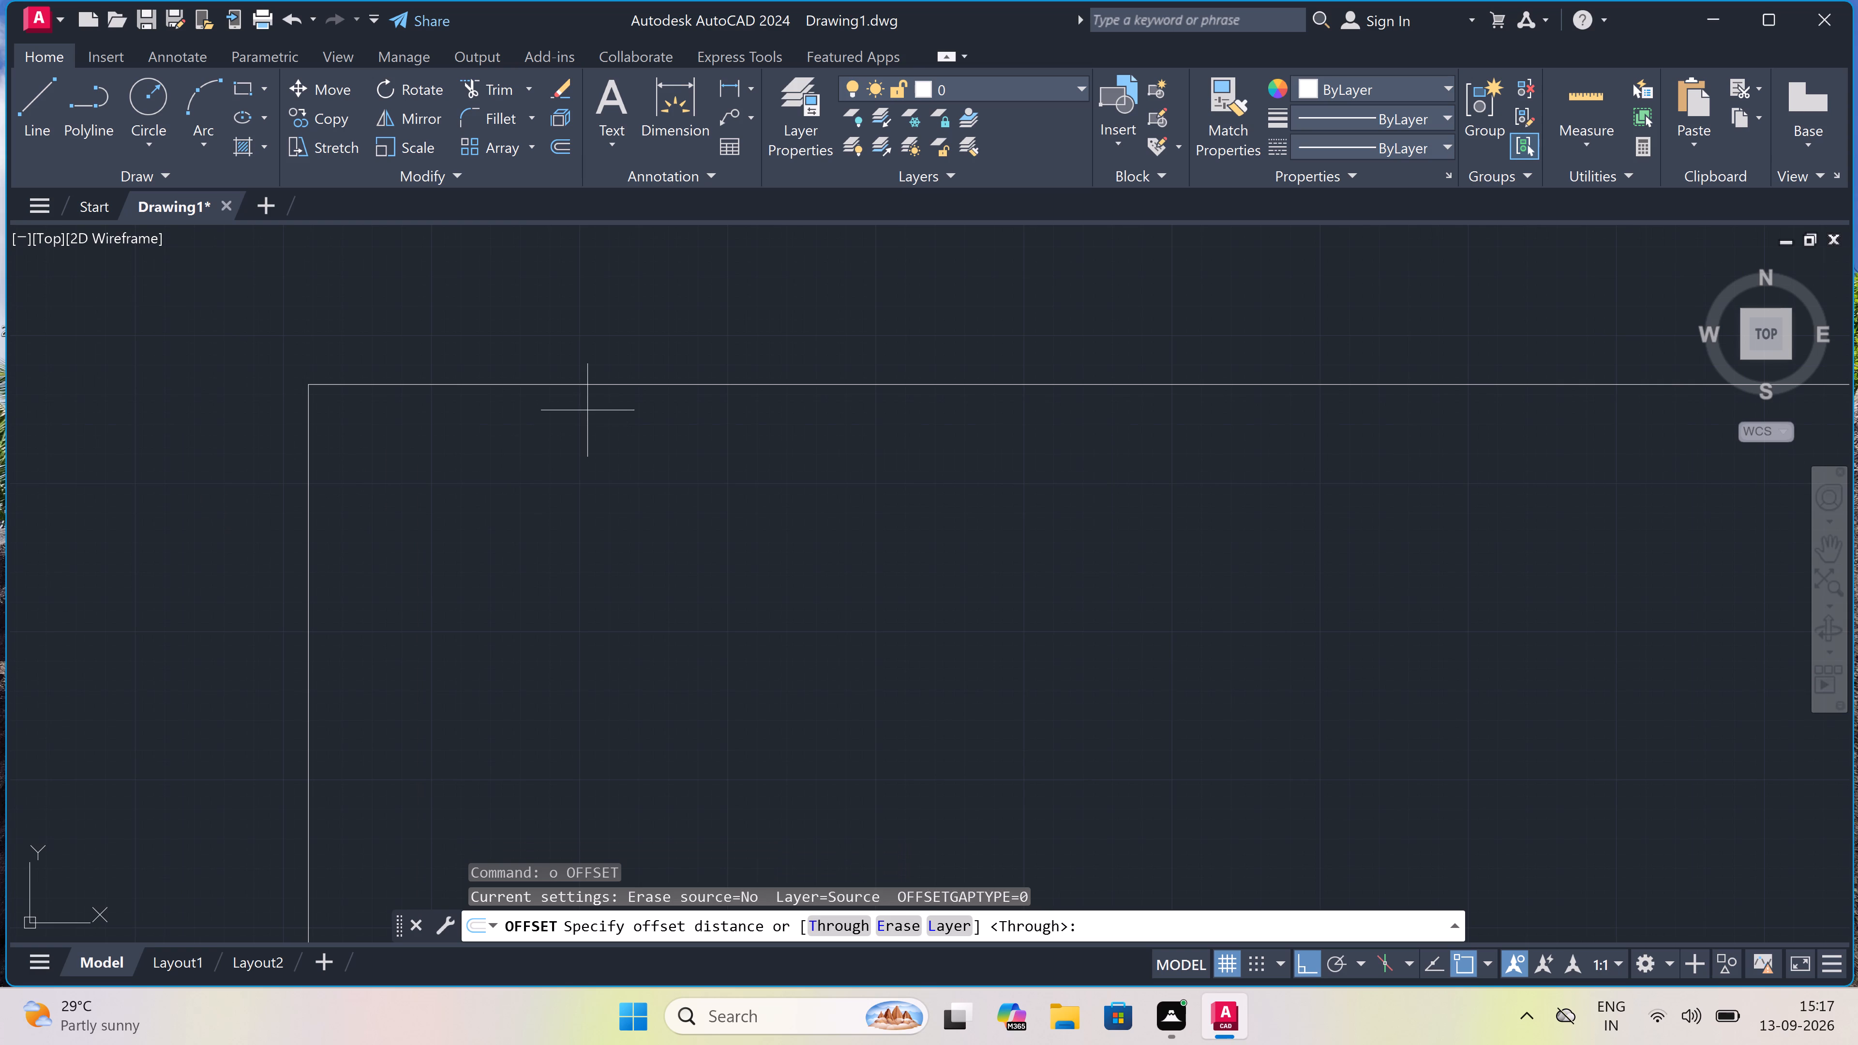
left_click_drag(587, 385, 600, 427)
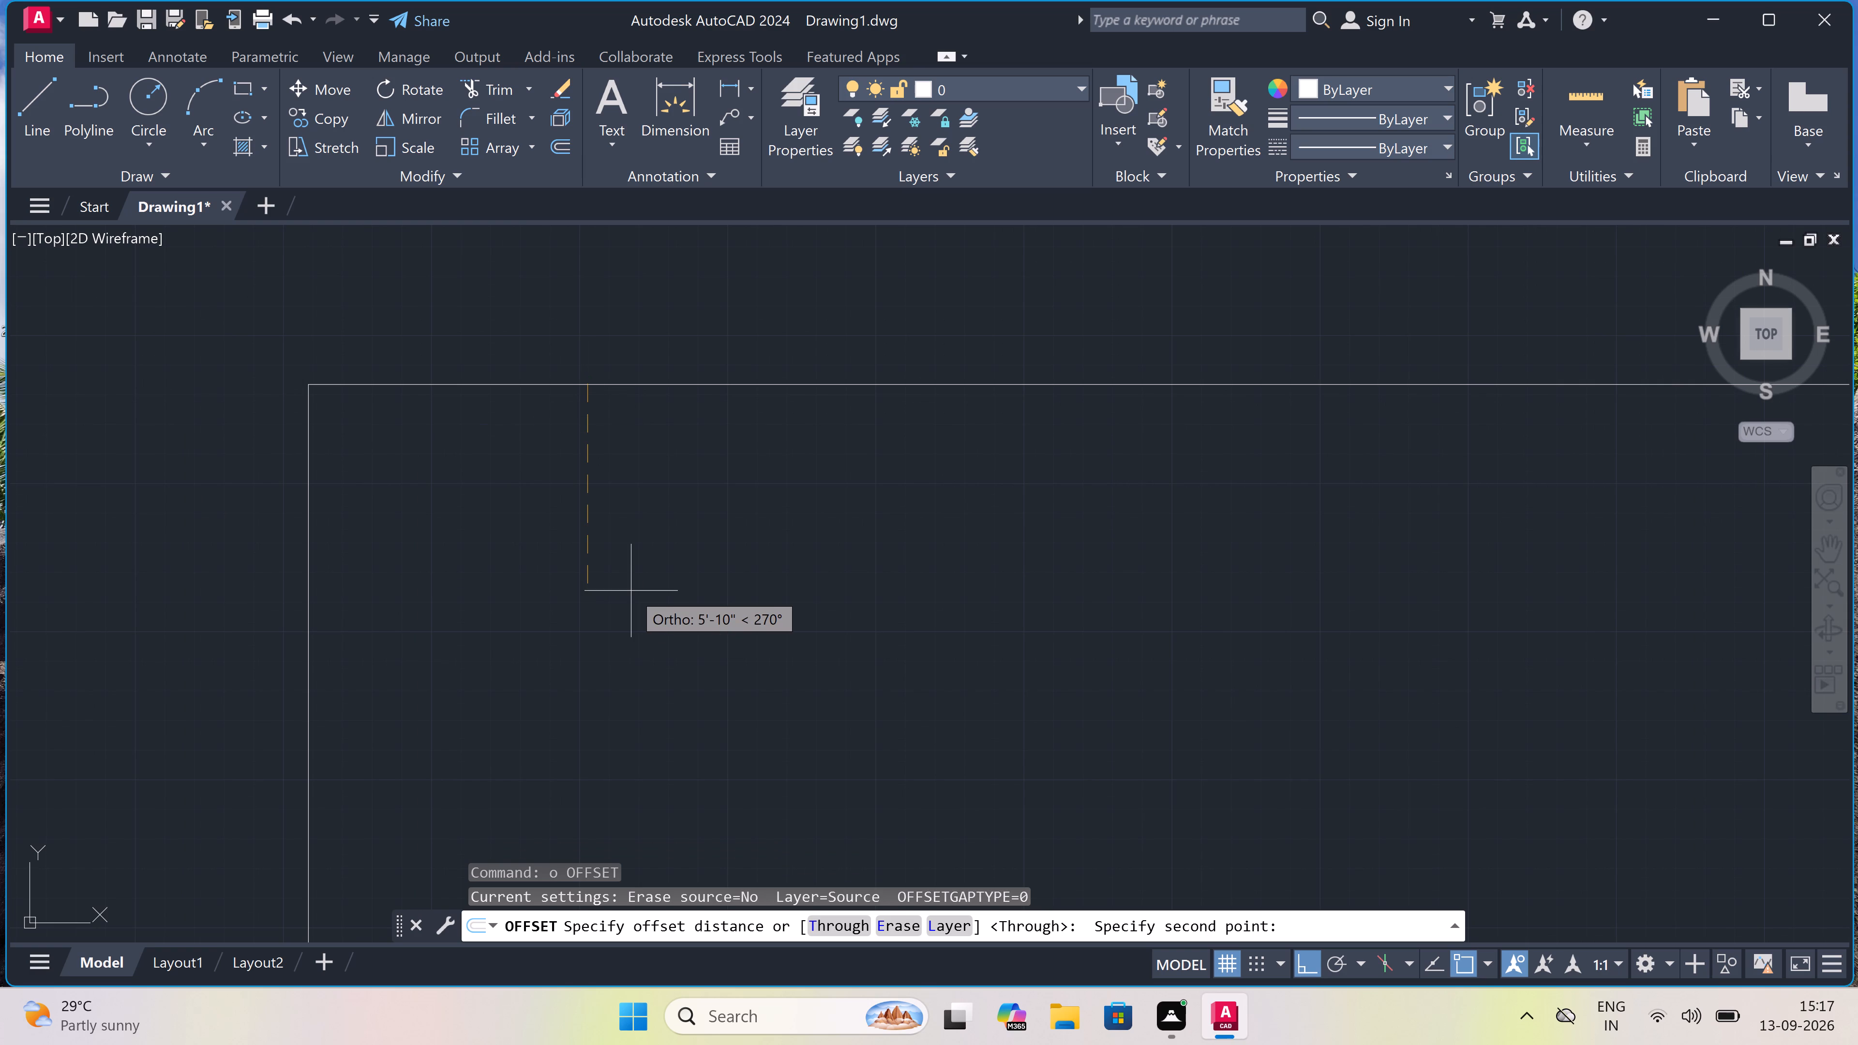
type("9\"")
key("space")
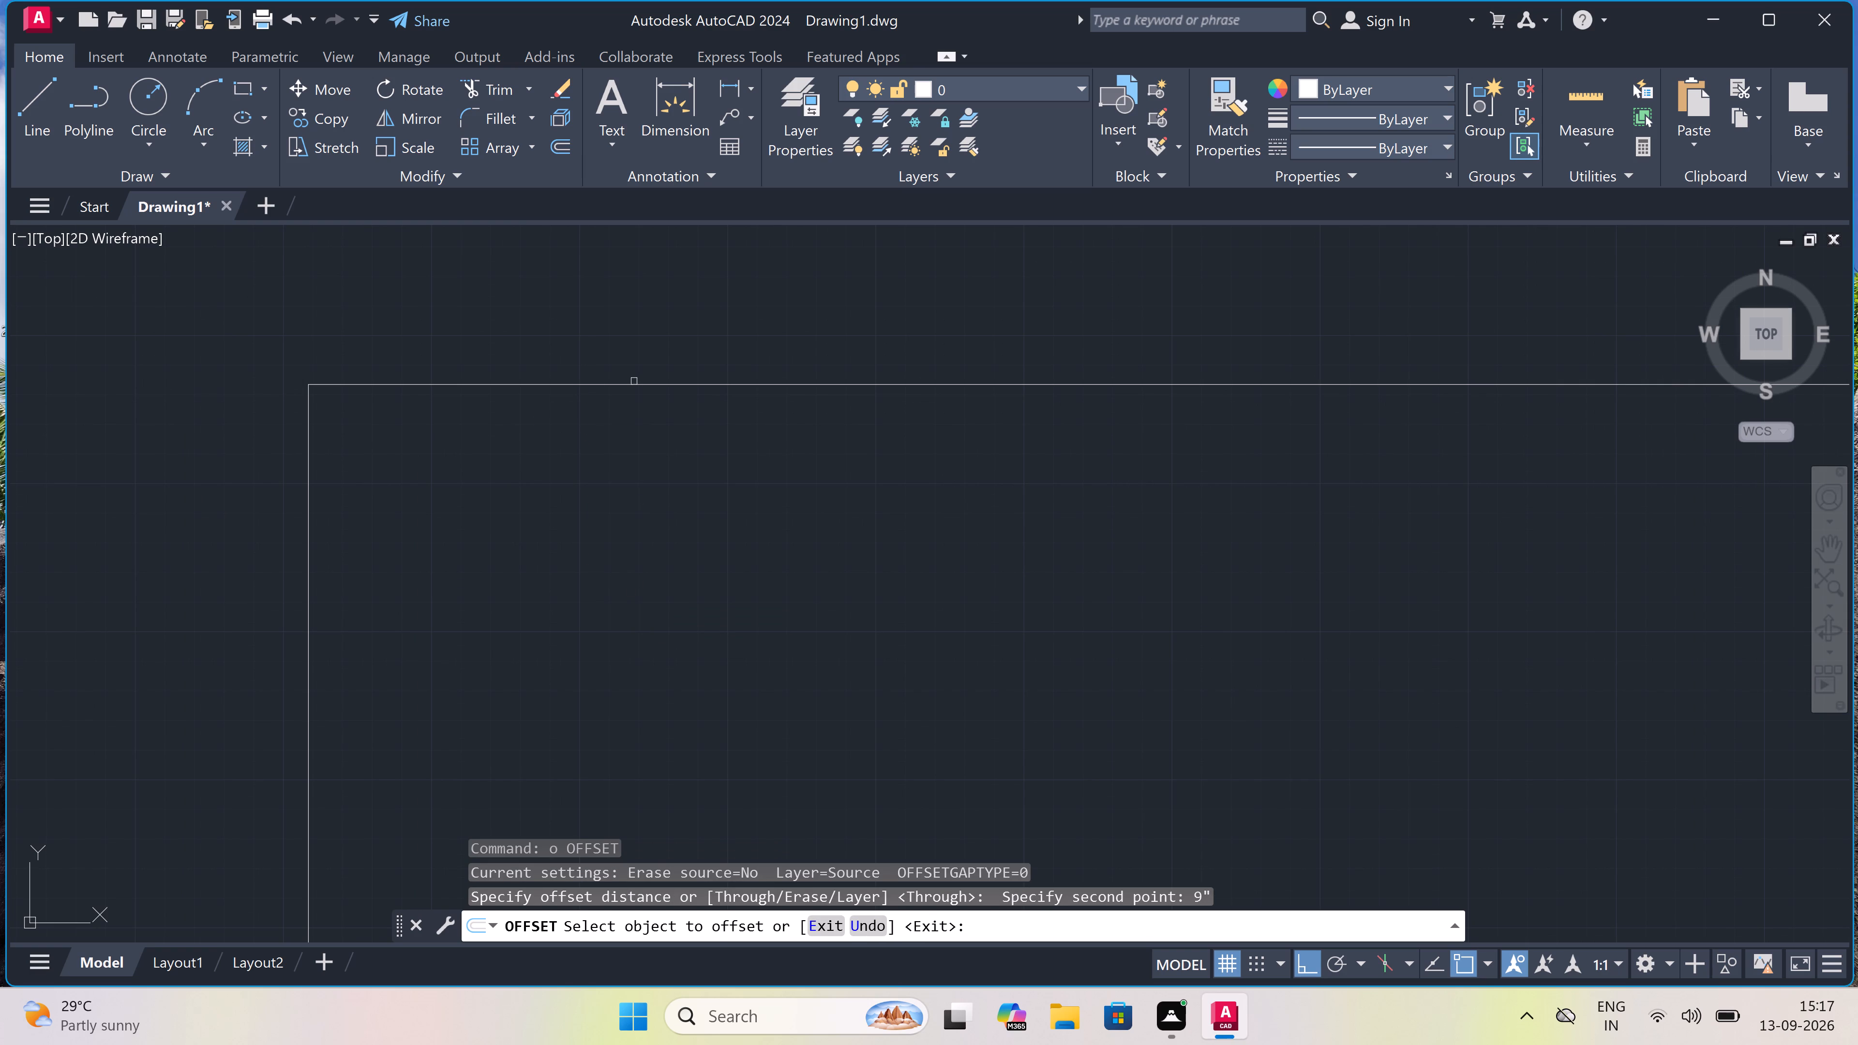
left_click_drag(636, 387, 636, 405)
left_click(630, 439)
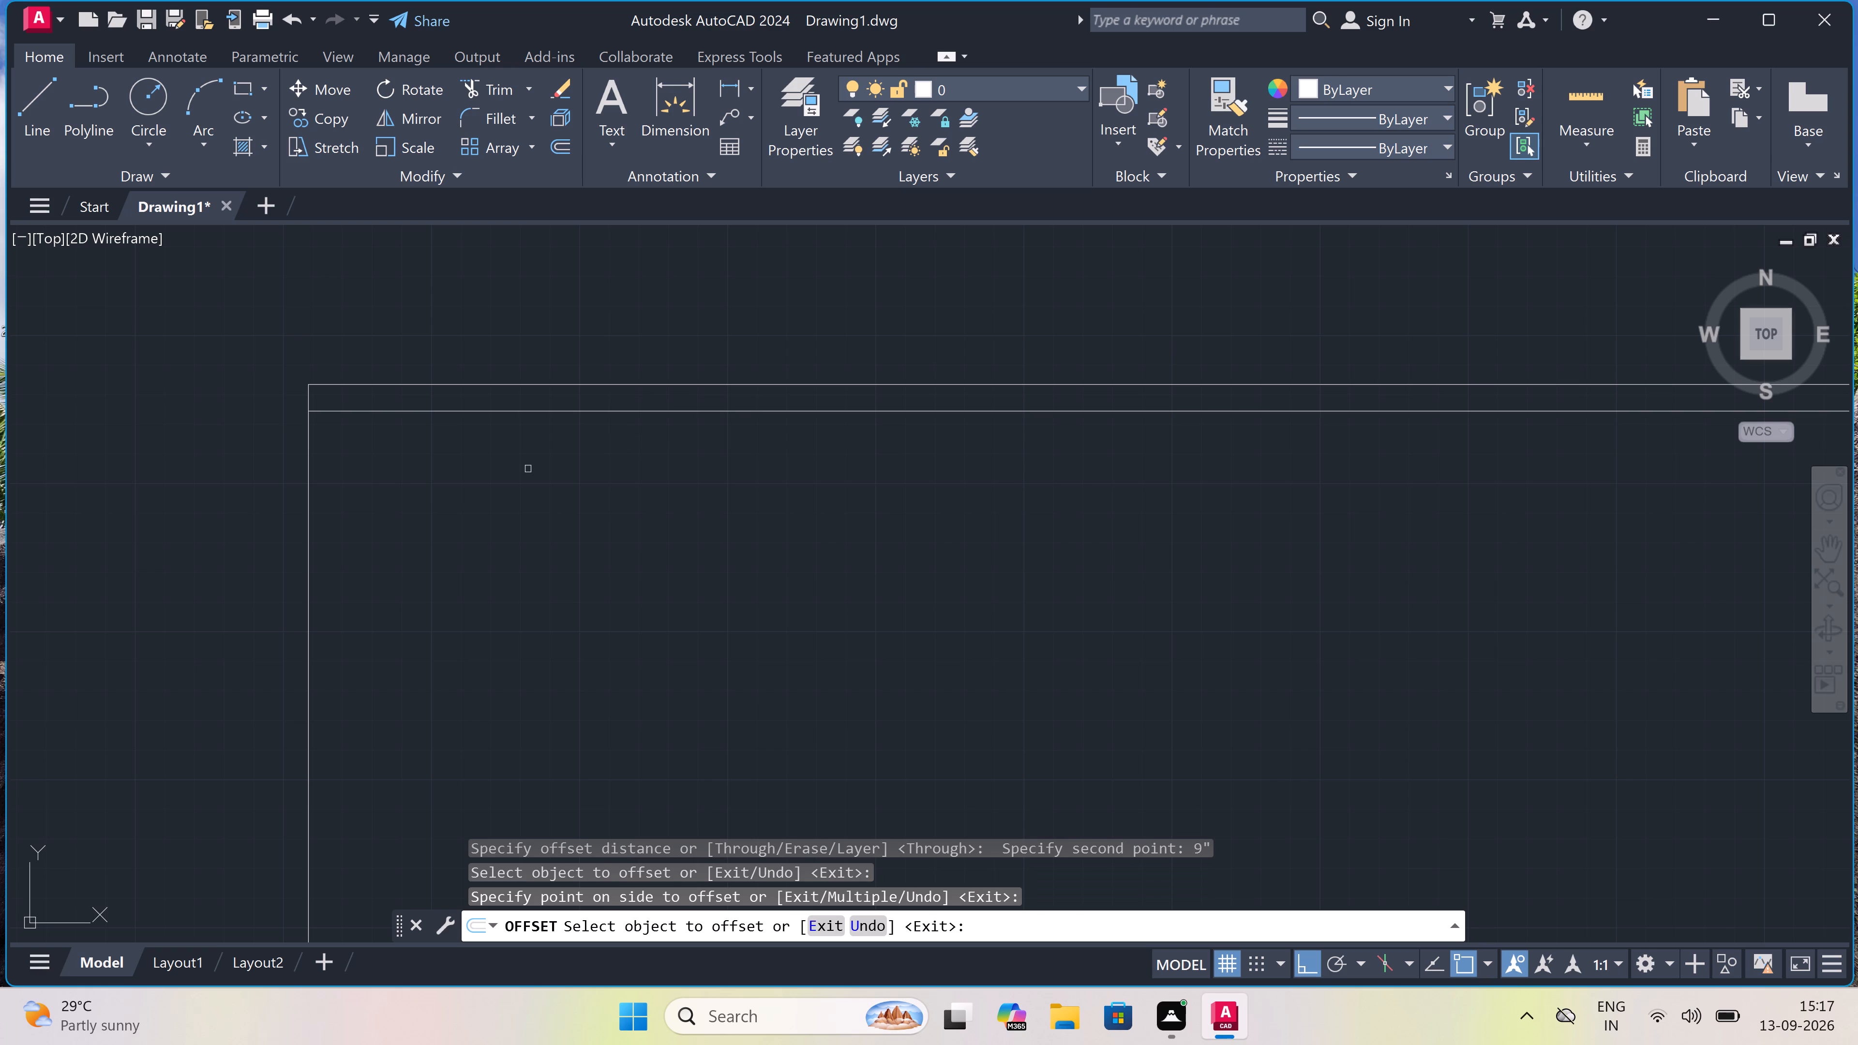
left_click_drag(308, 468, 333, 468)
left_click(380, 459)
key("Escape")
Offset the inner horizontal line of the top wall 10' downward.
scroll(377, 434, "up", 1)
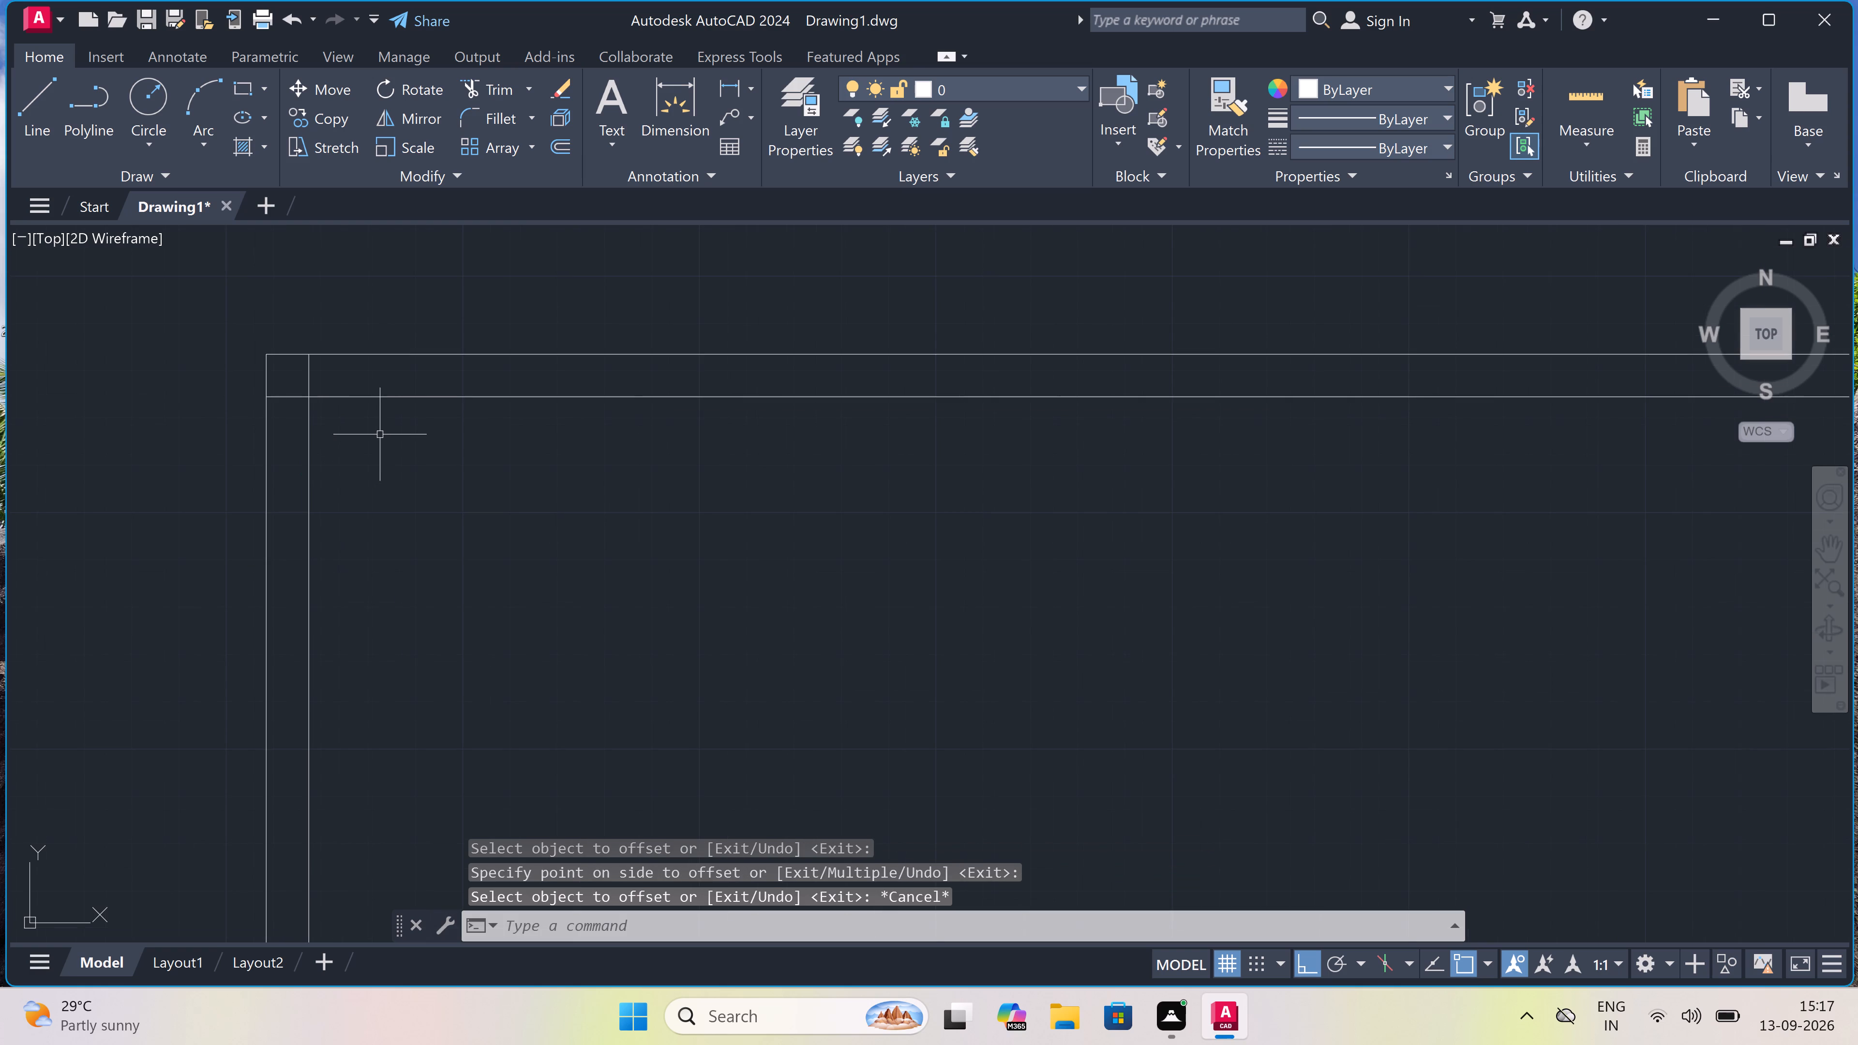
key("space")
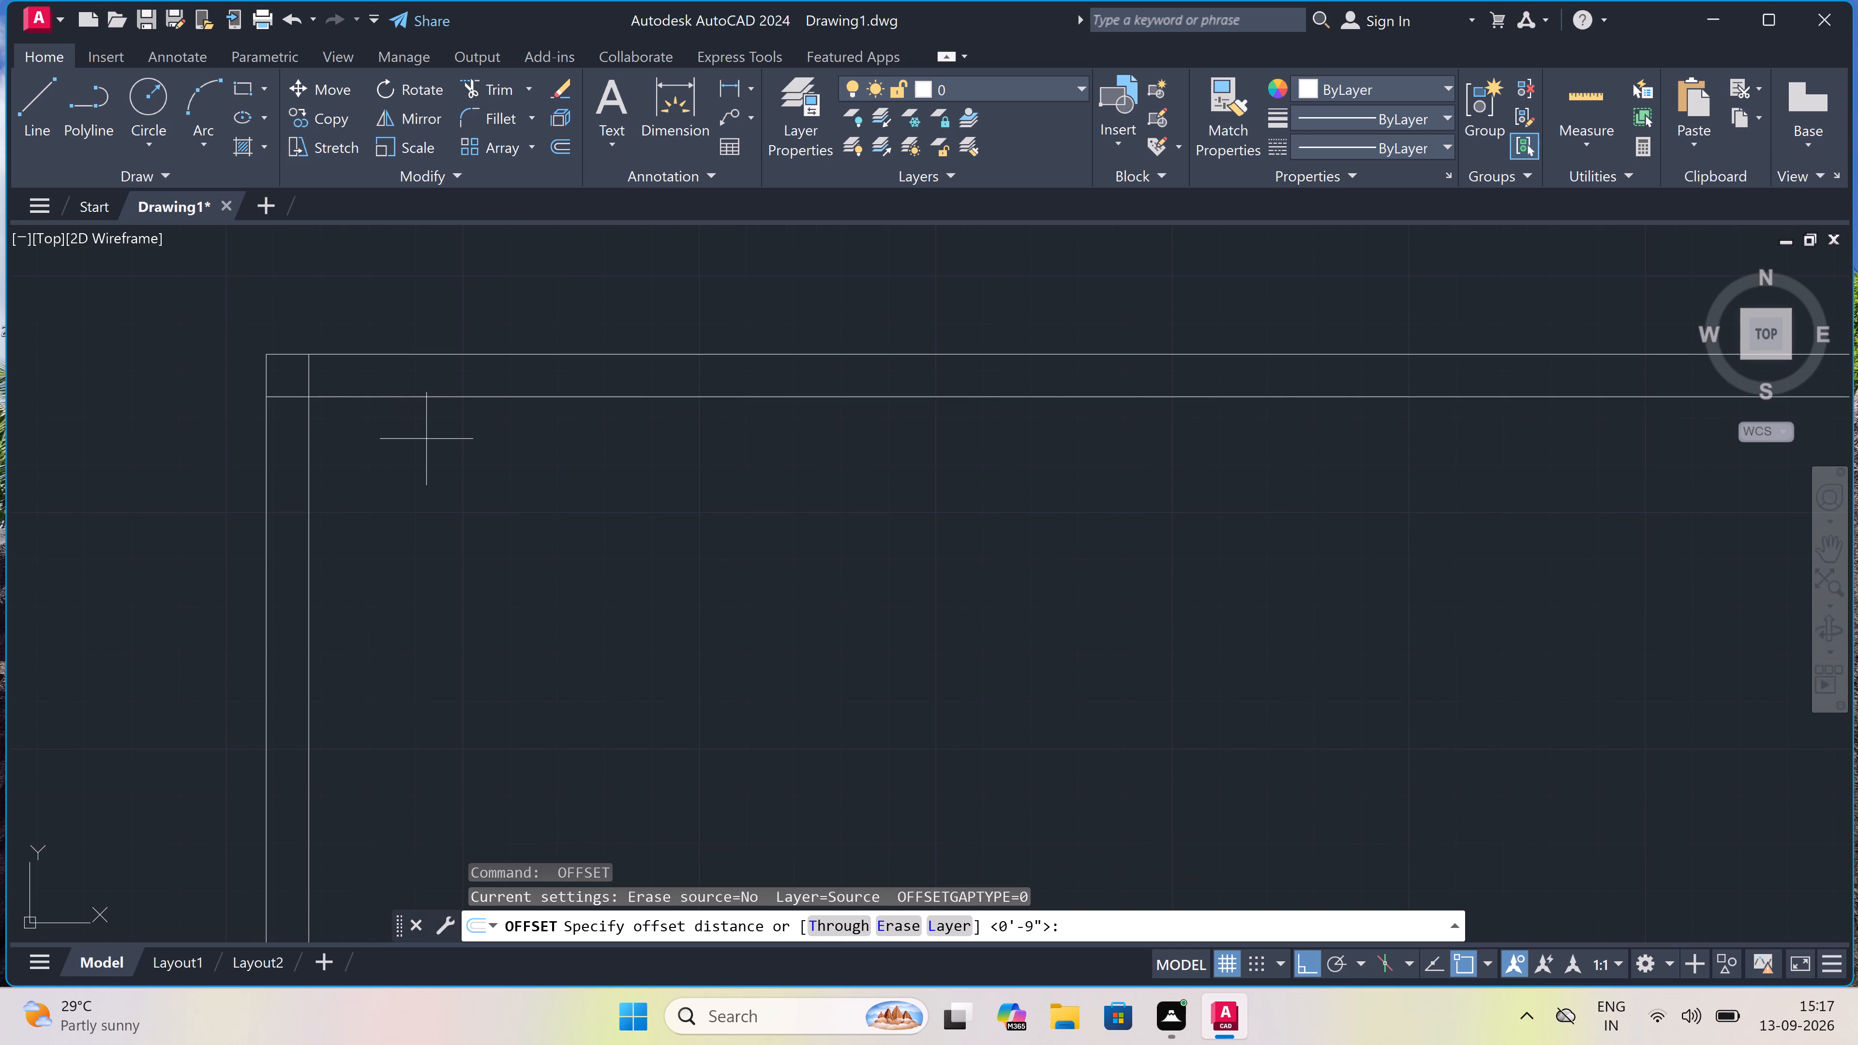
left_click(565, 393)
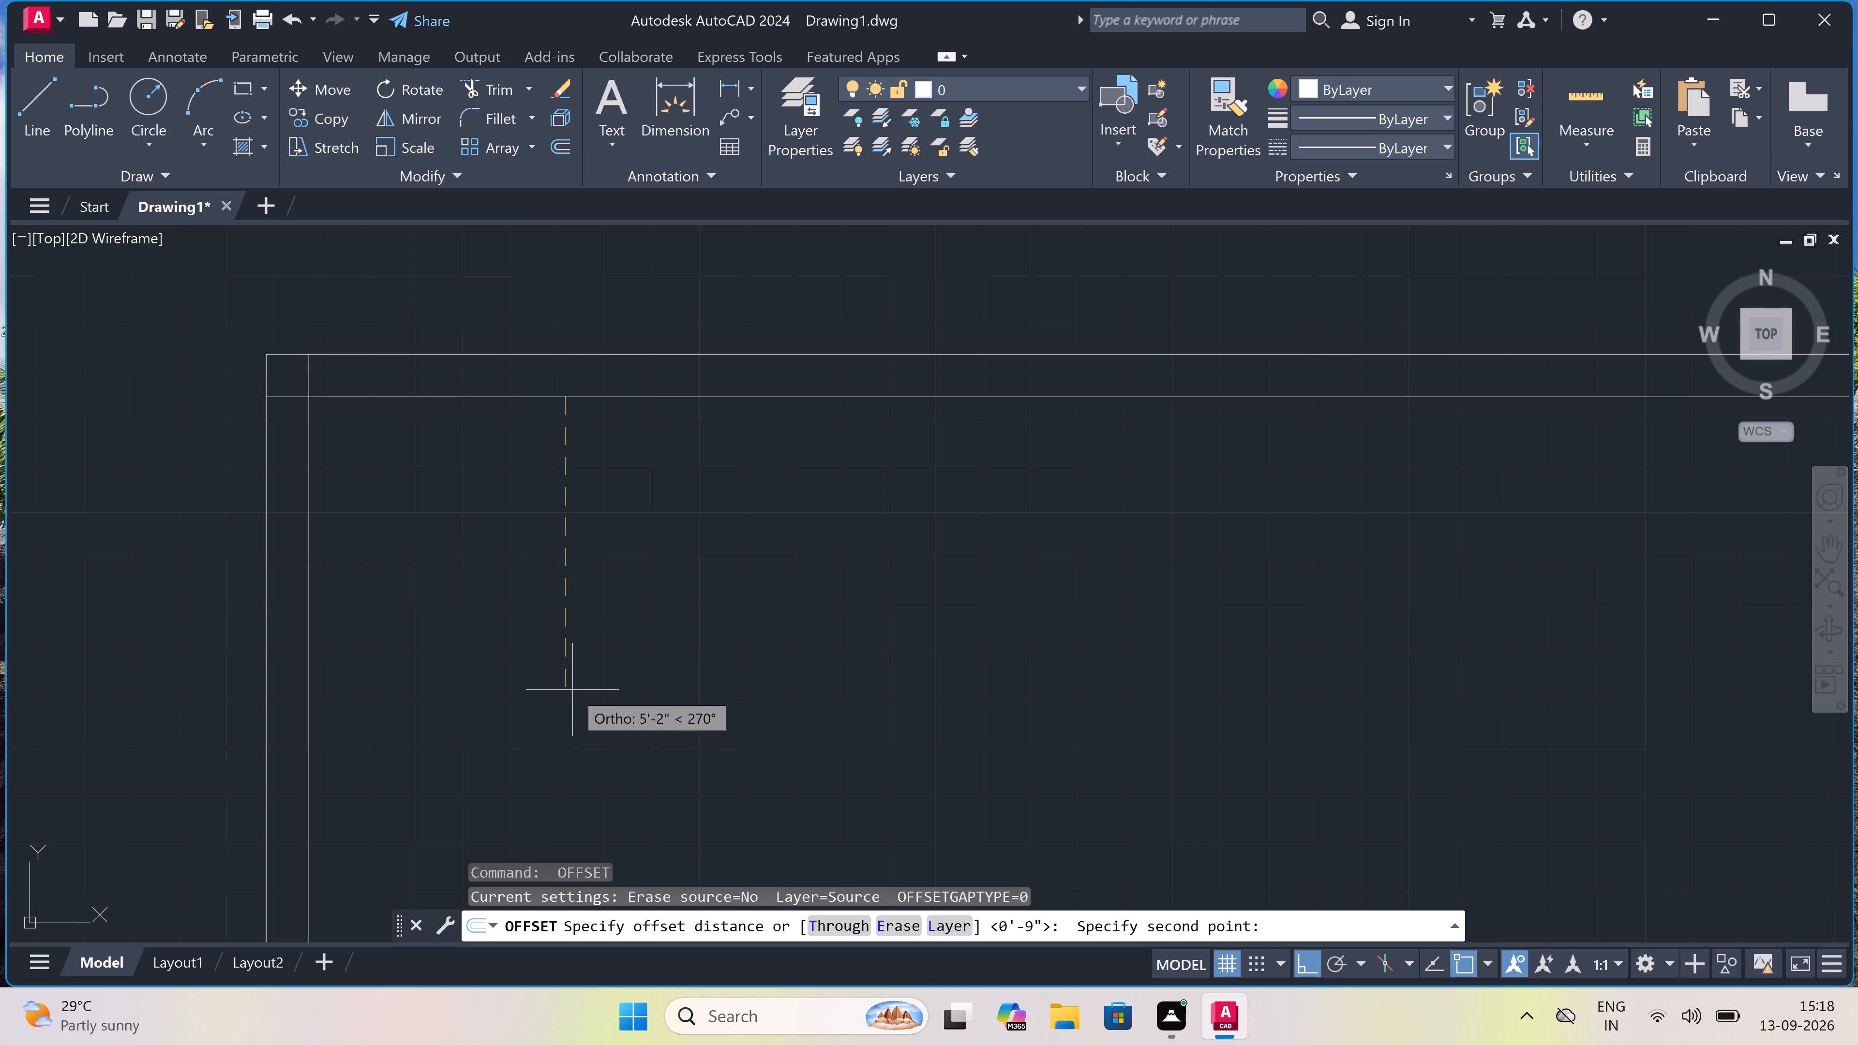
type("10'")
key("space")
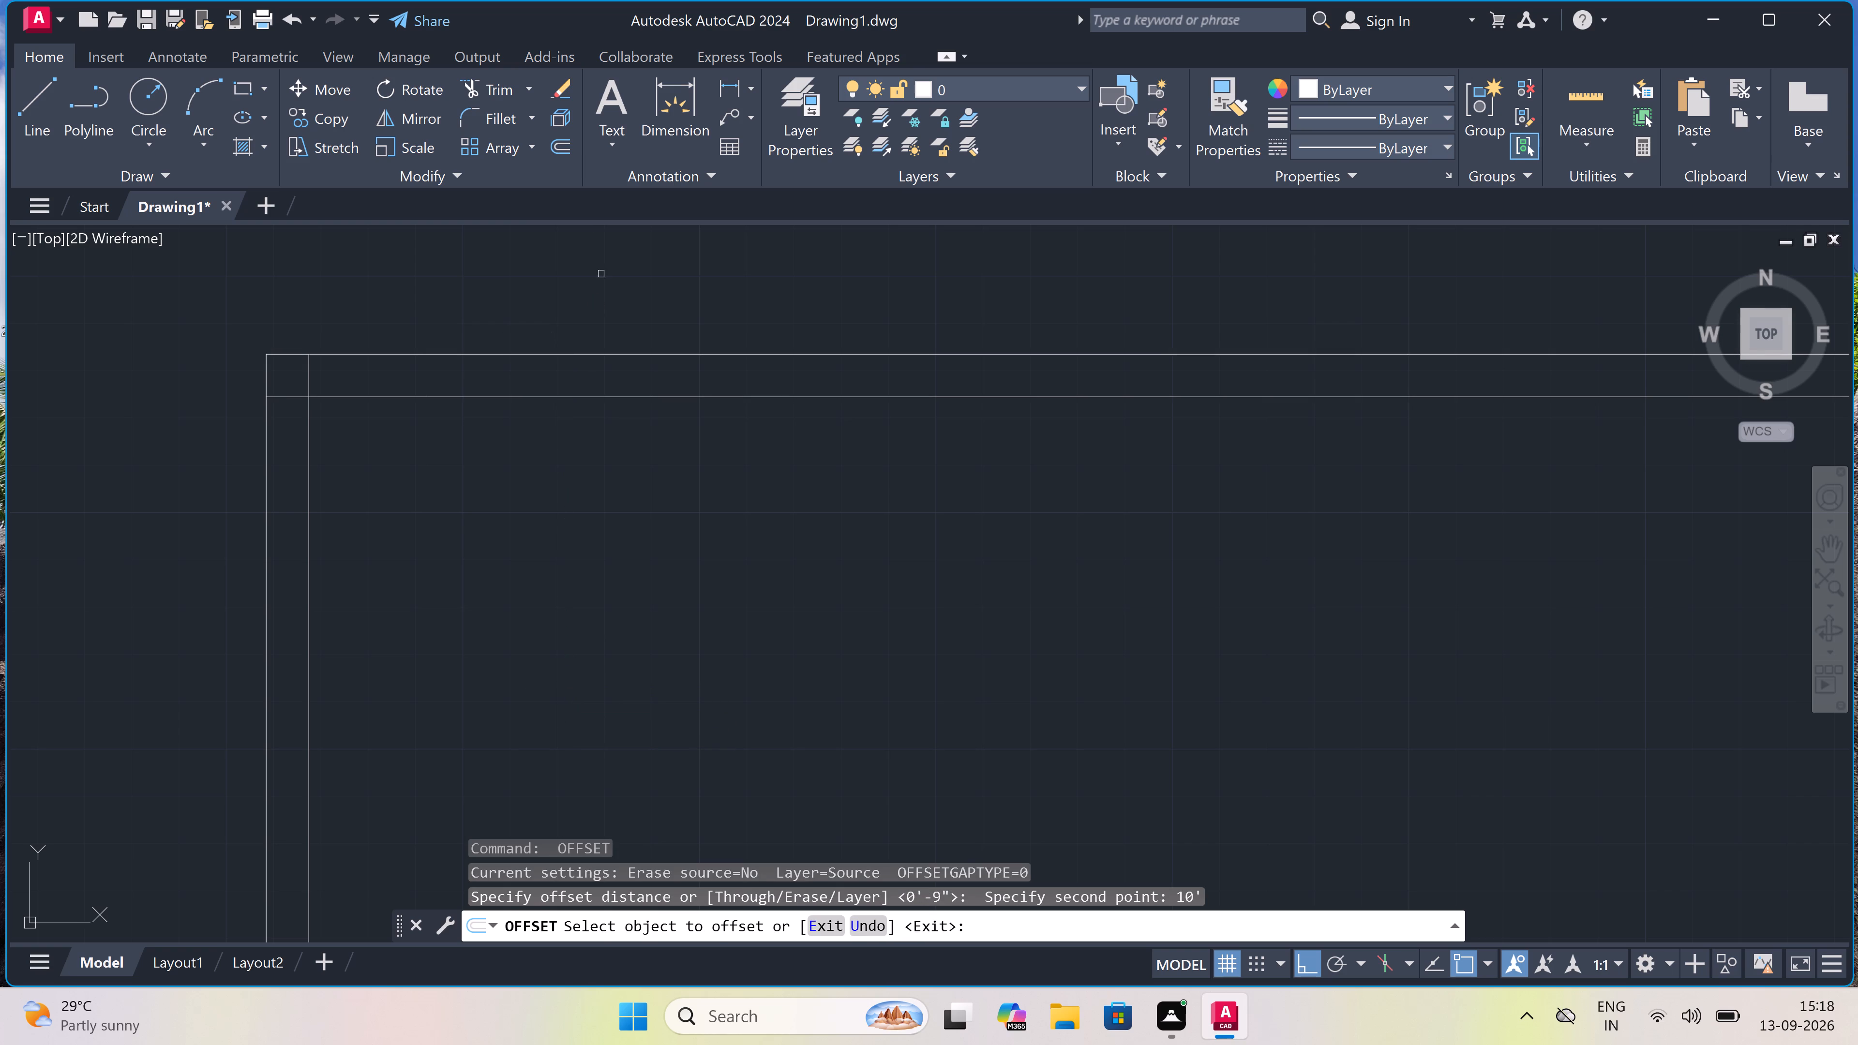
left_click_drag(600, 398, 601, 414)
left_click(589, 490)
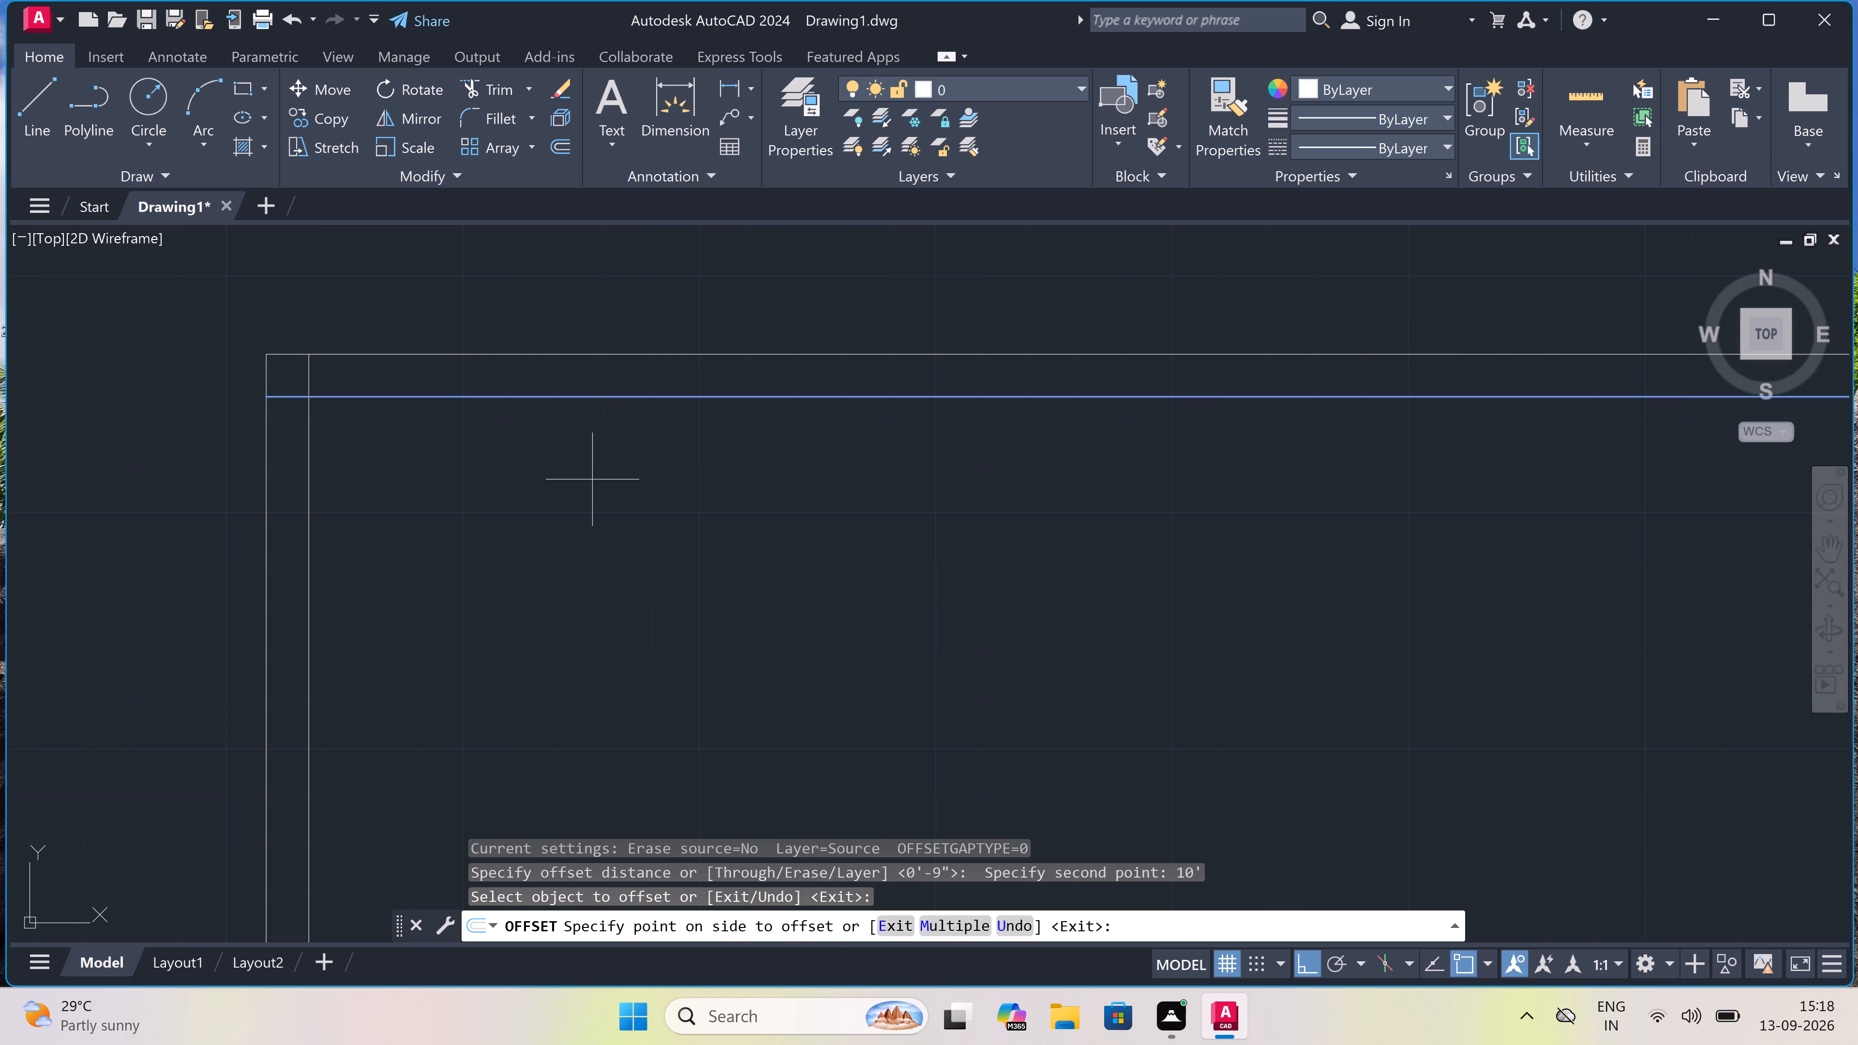
scroll(590, 491, "down", 3)
scroll(568, 562, "up", 3)
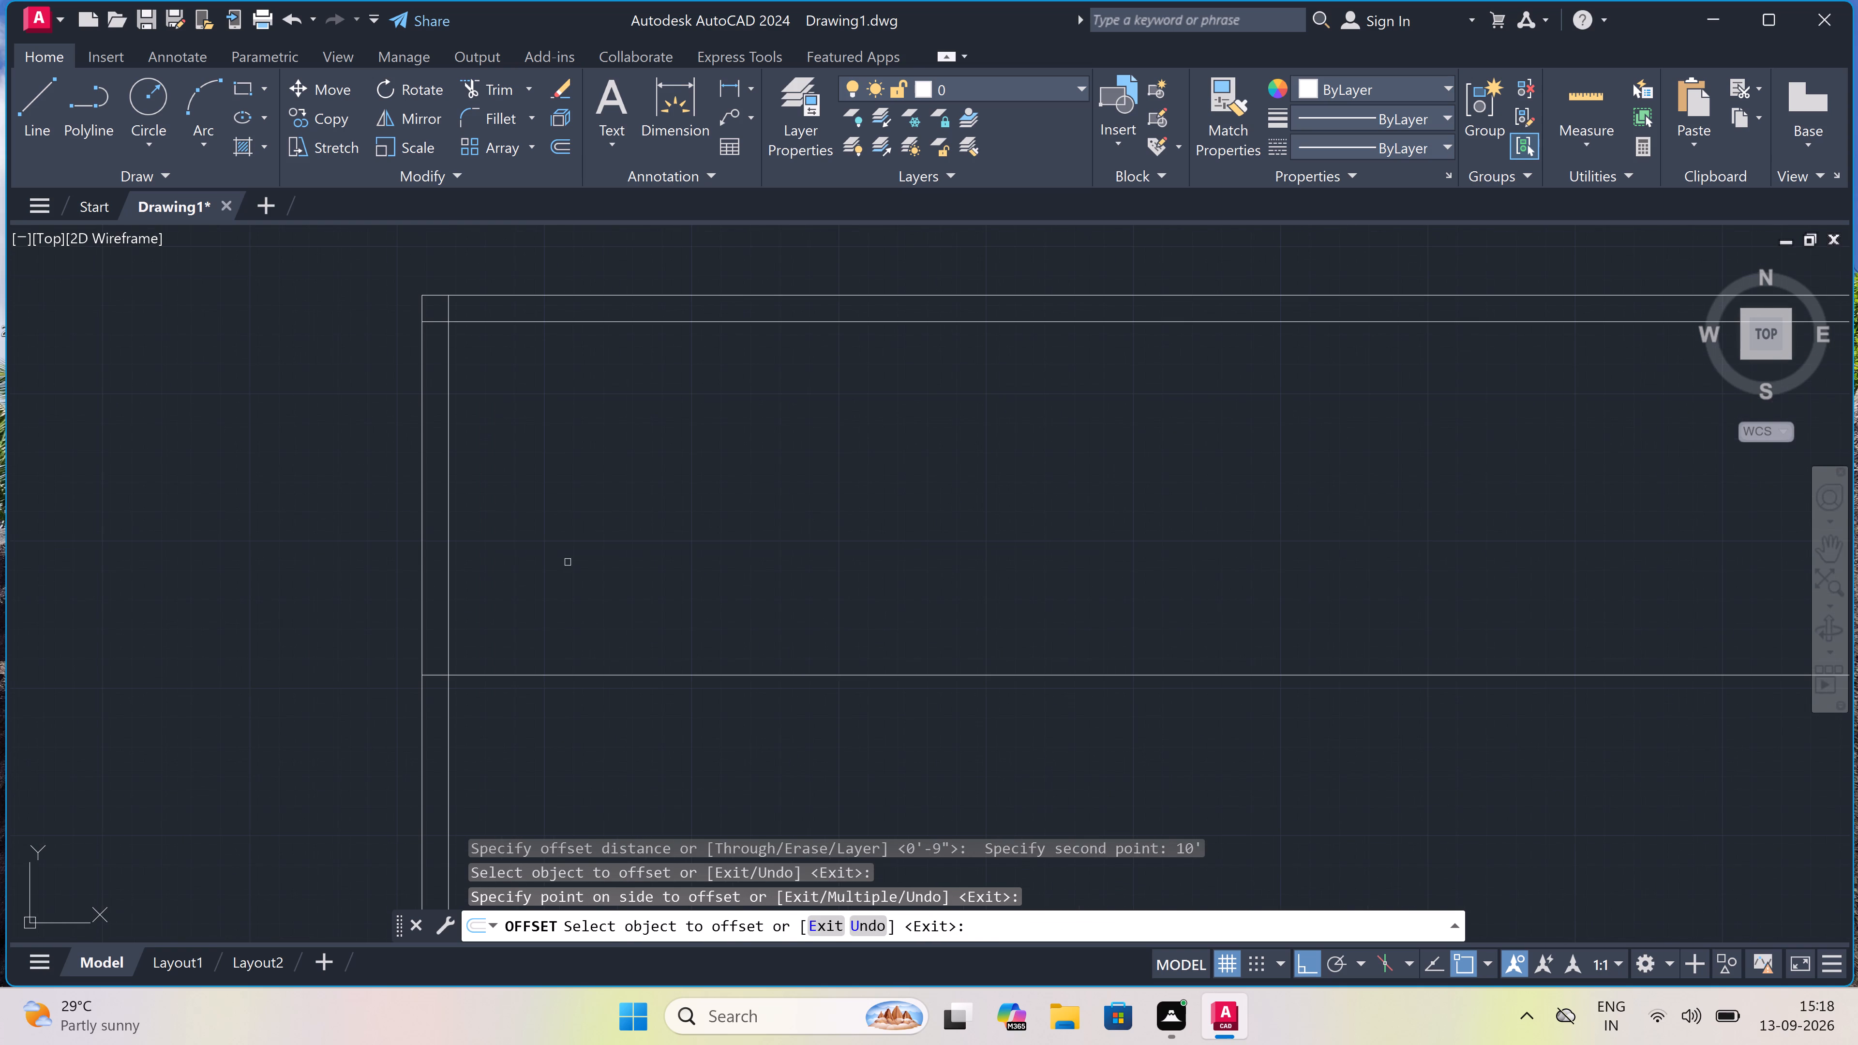
key("Escape")
Offset the lower horizontal line another 9" downward to give the second horizontal wall its thickness.
key("space")
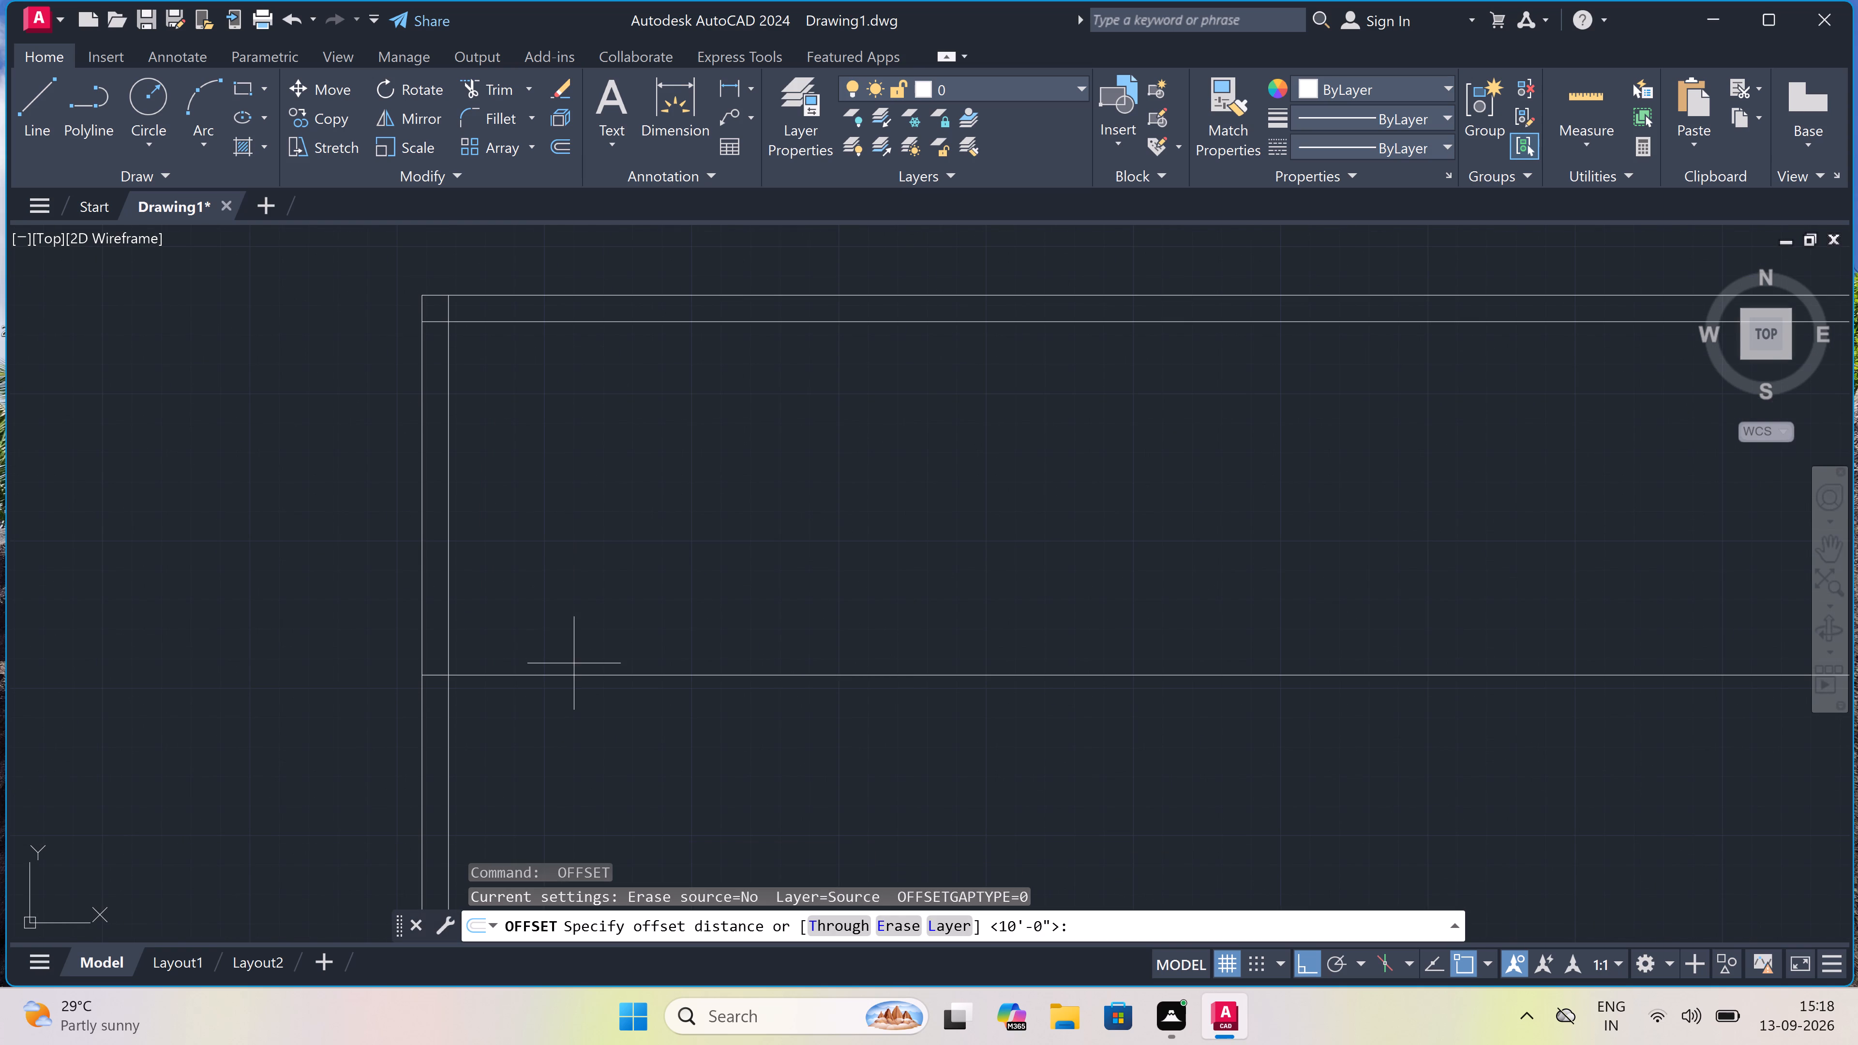
left_click_drag(574, 672, 576, 688)
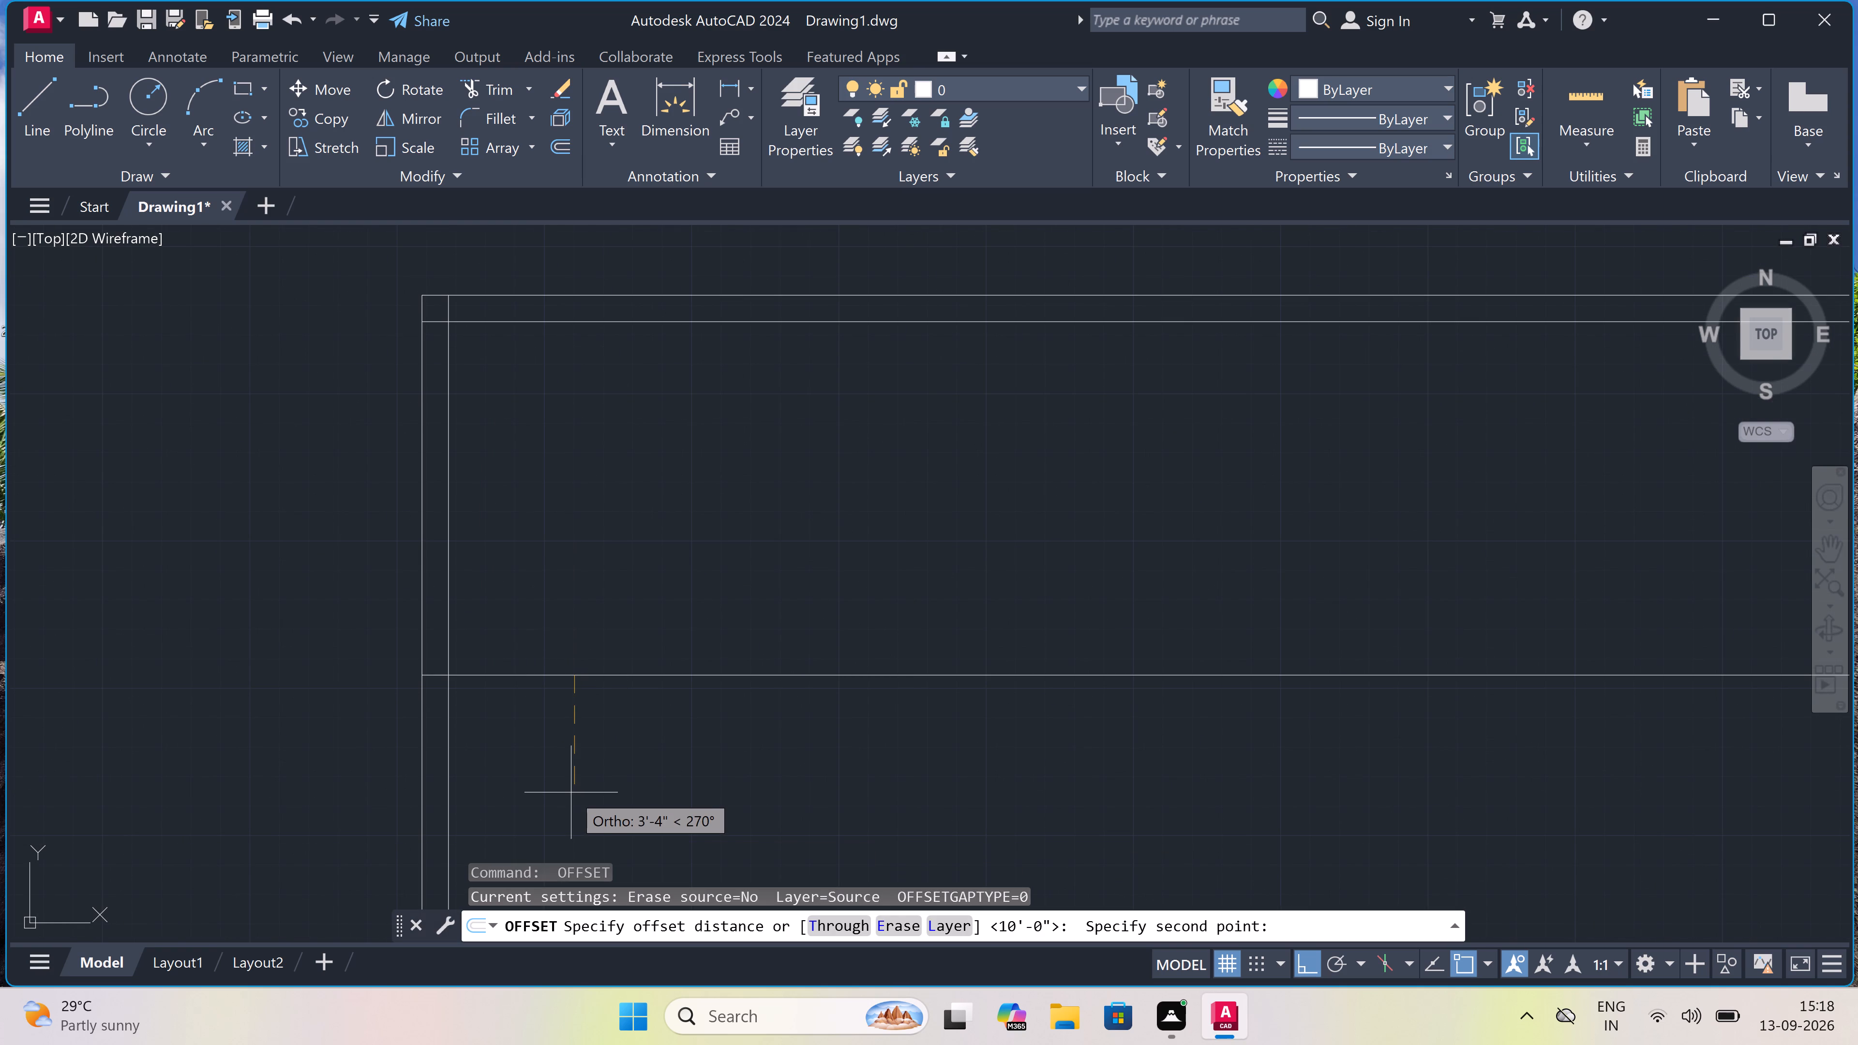
type("9\"")
key("space")
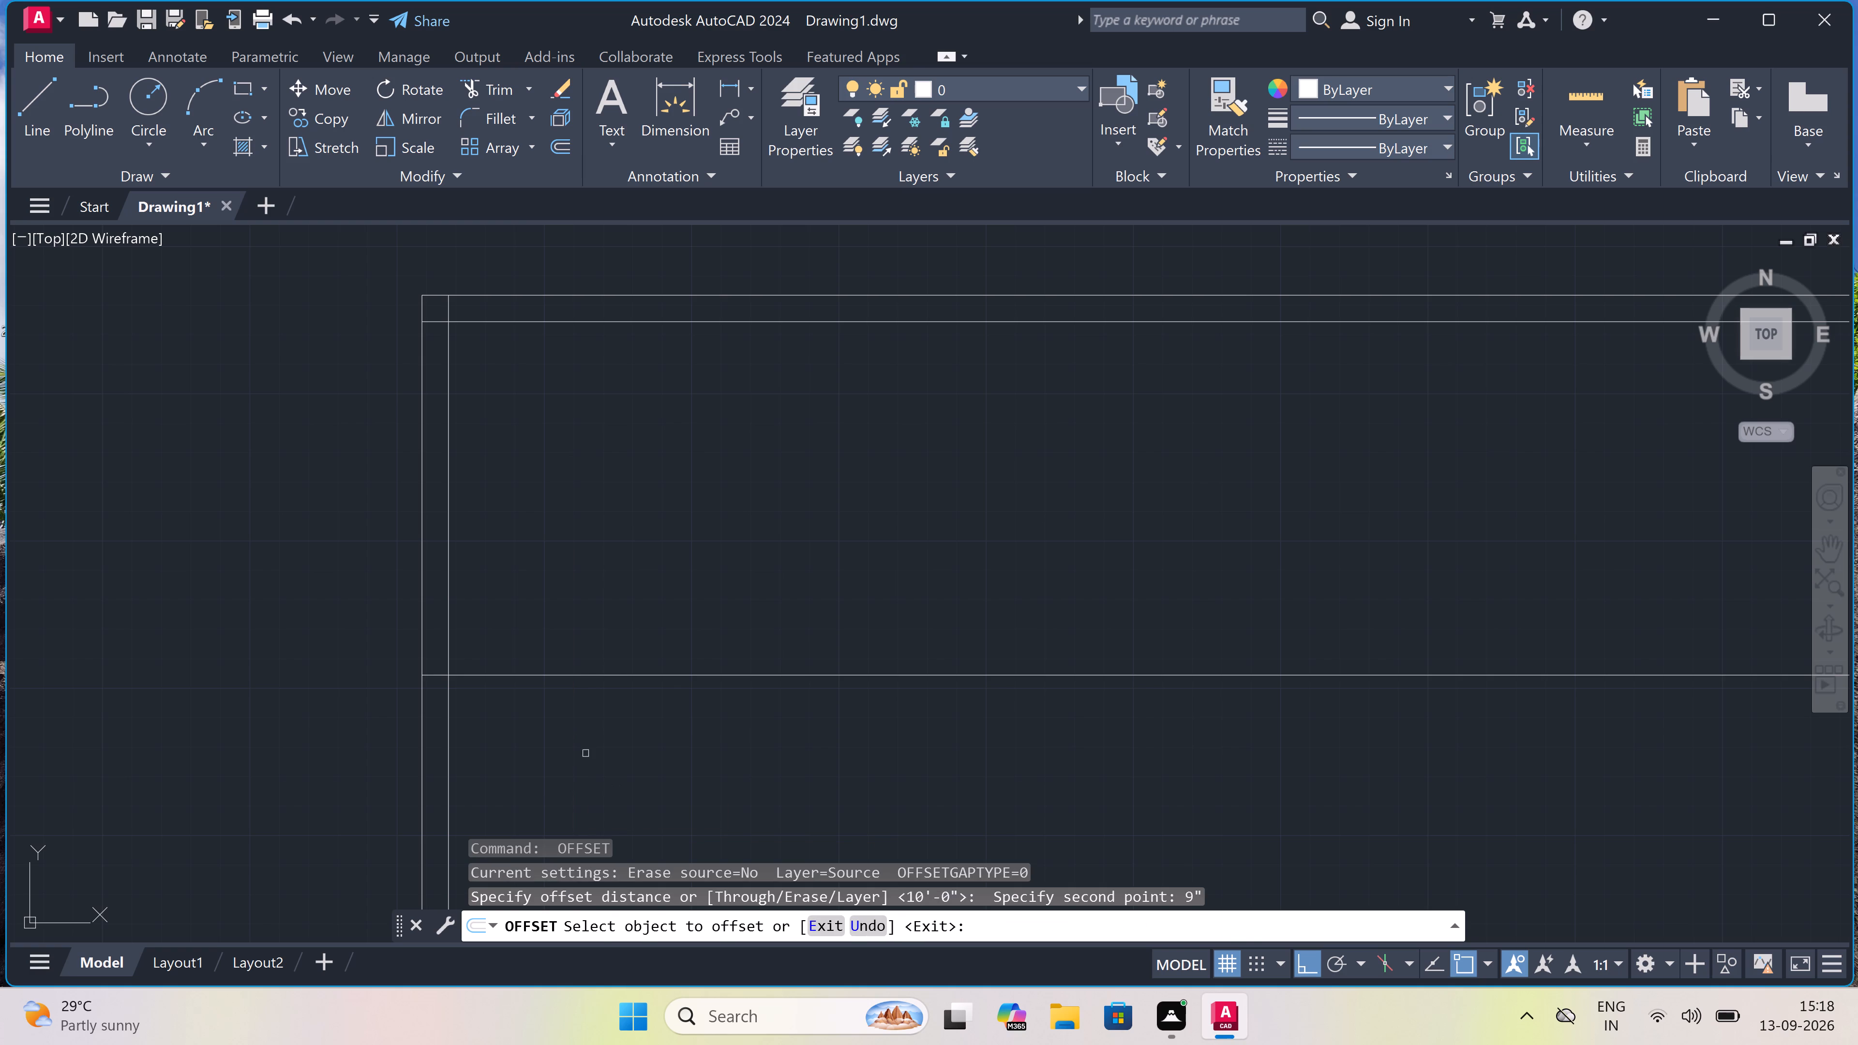
left_click(605, 675)
left_click(607, 720)
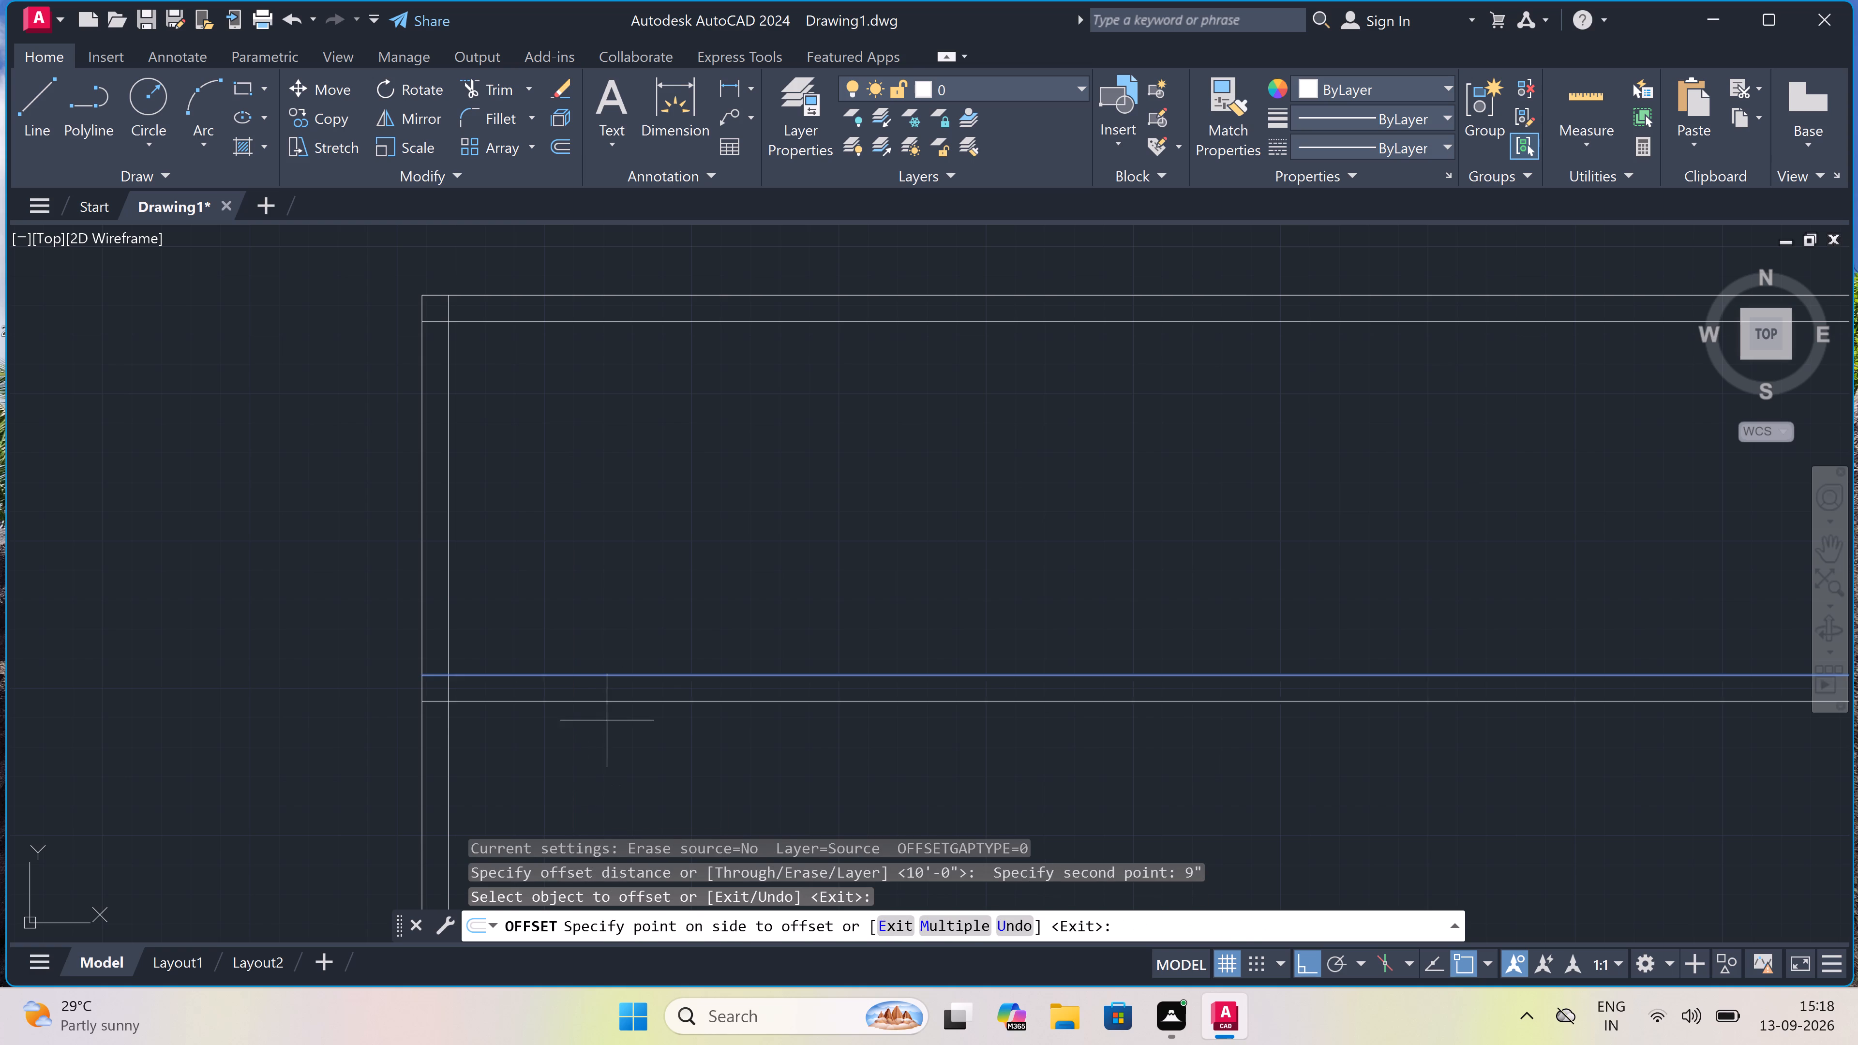
key("Escape")
Offset the inner vertical line of the left outer wall 11' to the right to set the first room's width.
key("space")
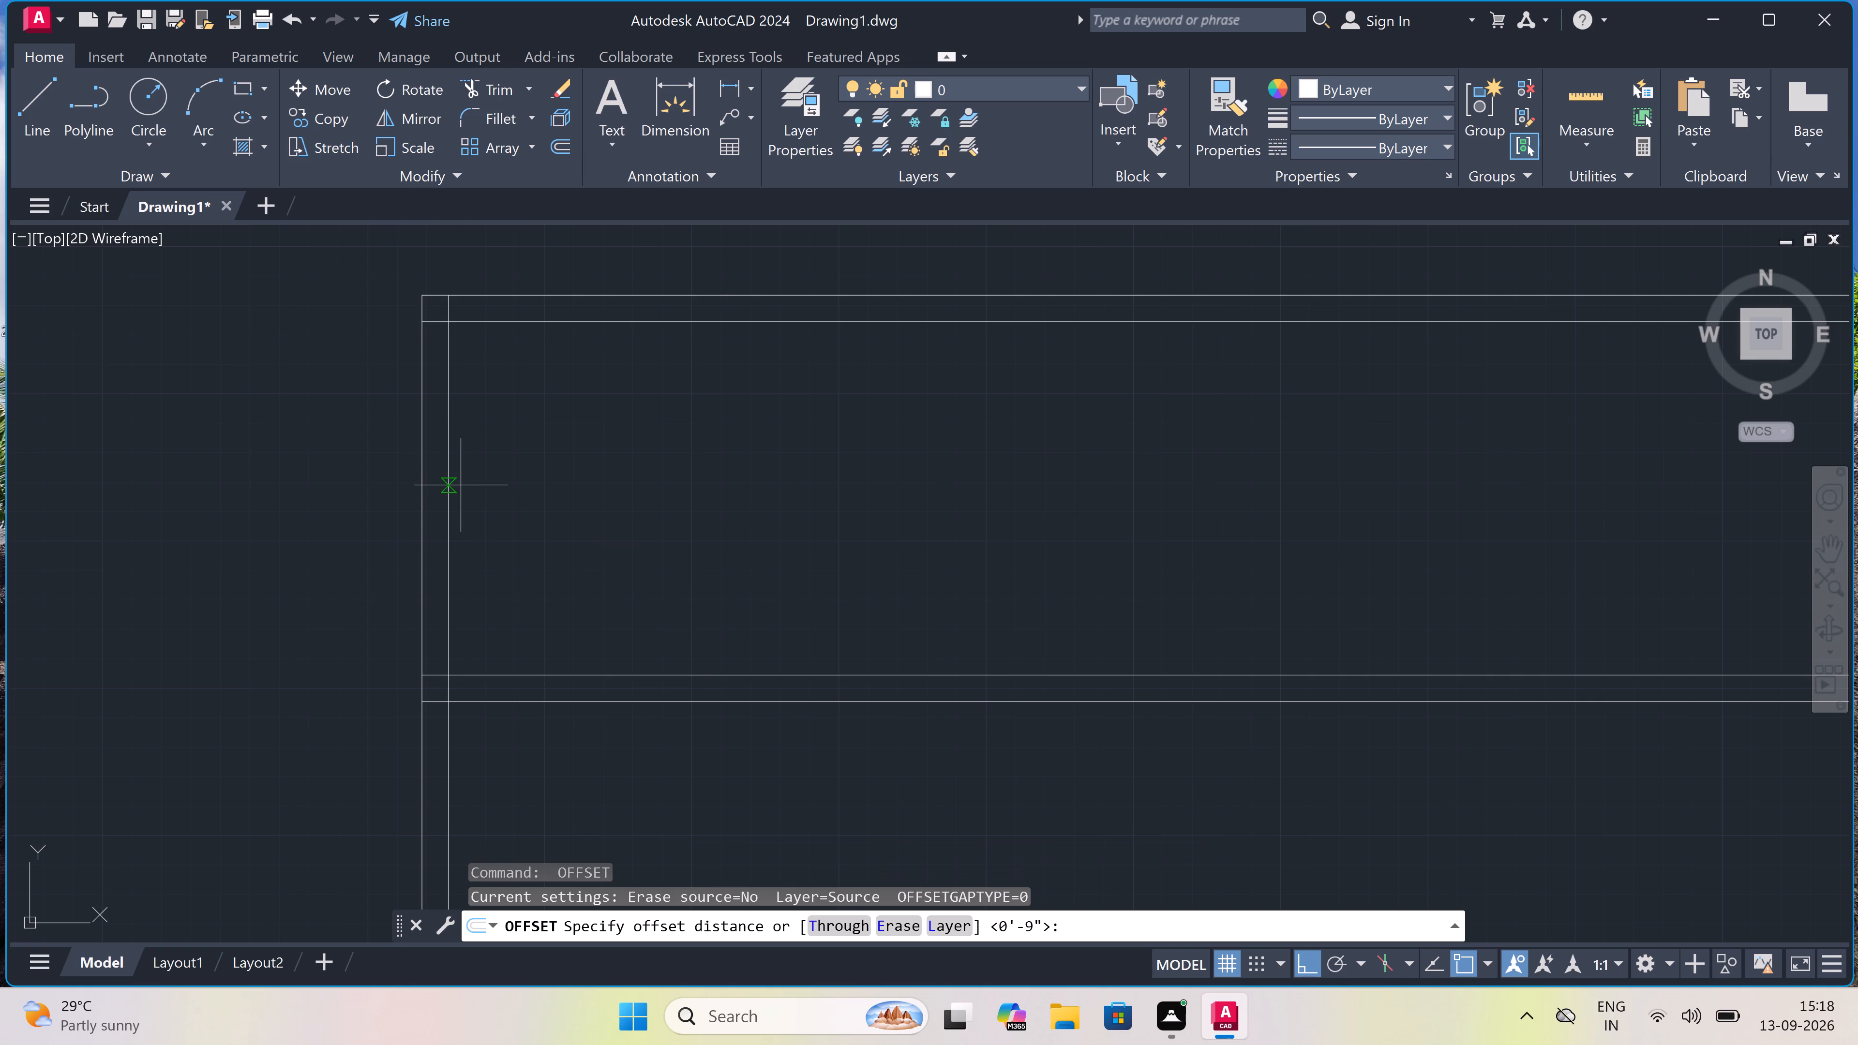
left_click_drag(452, 465, 458, 465)
type("11'")
key("space")
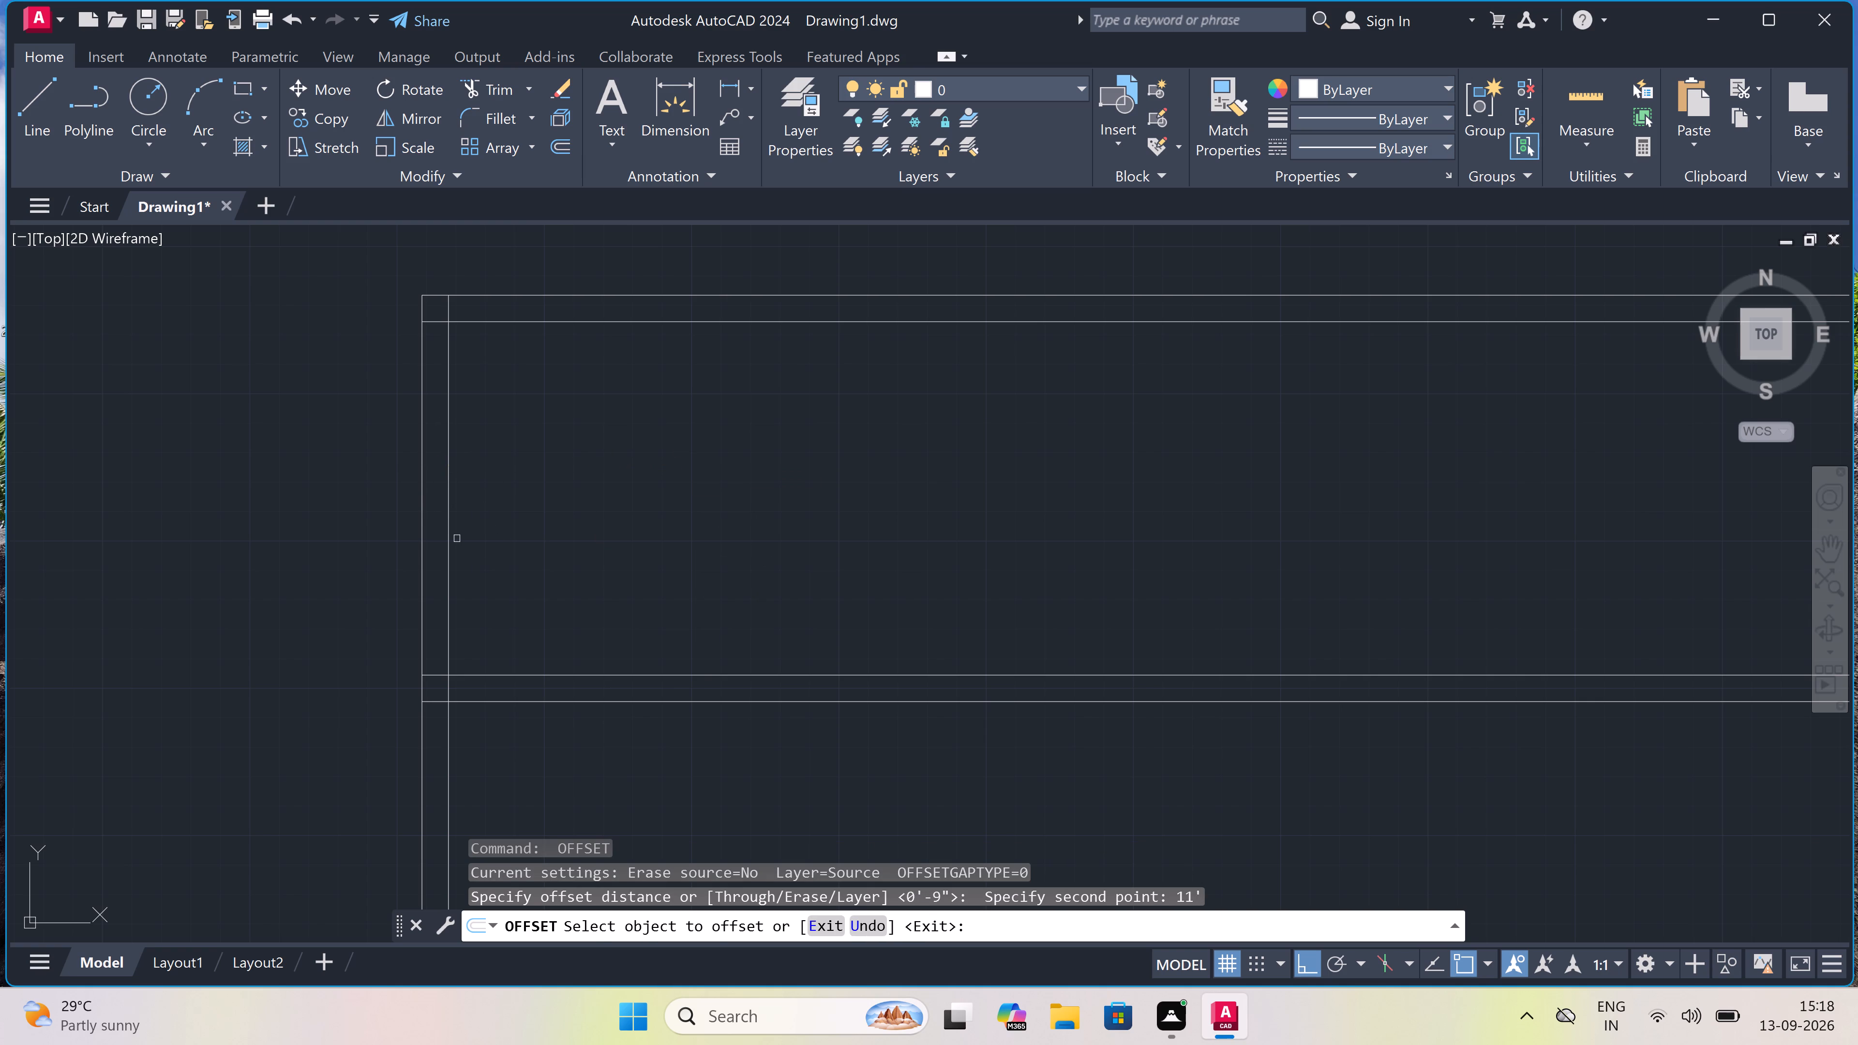
left_click_drag(449, 527, 450, 527)
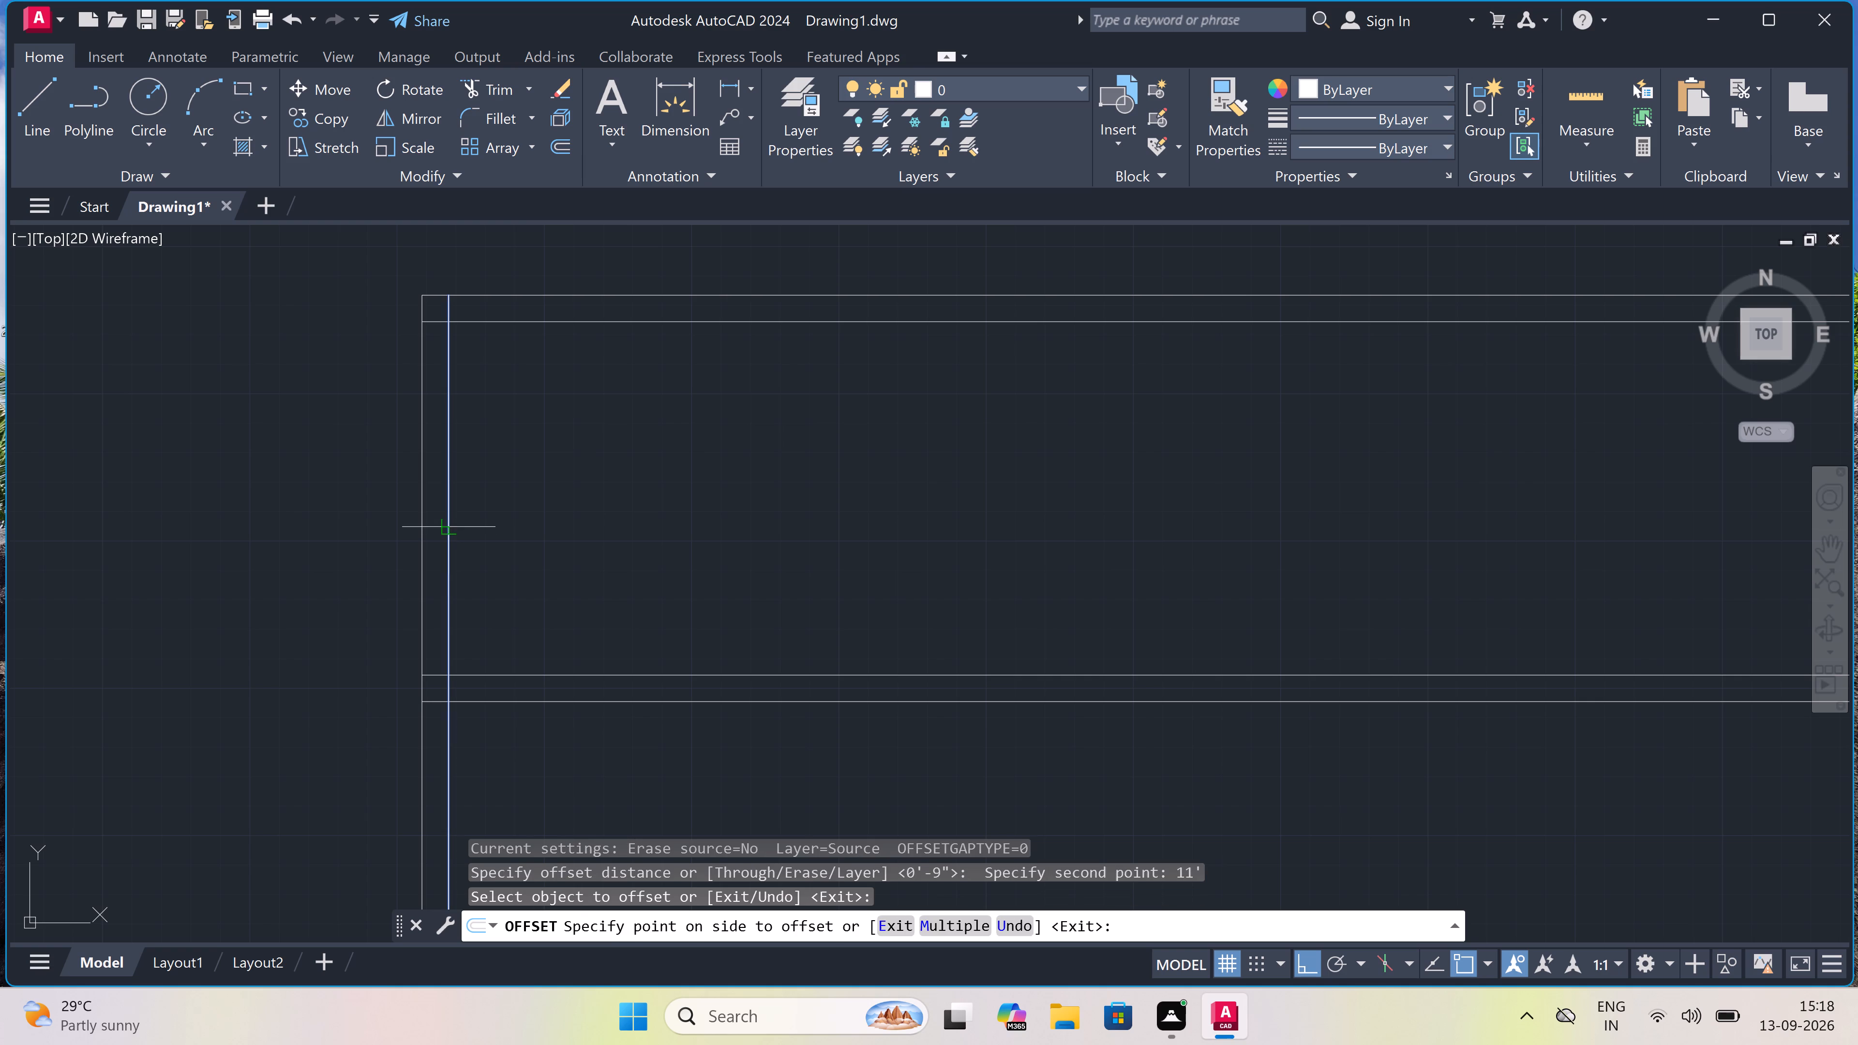
left_click_drag(450, 527, 456, 527)
left_click(764, 511)
key("Escape")
Offset the new vertical line 4.5" to the right to give the first partition wall its thickness.
key("space")
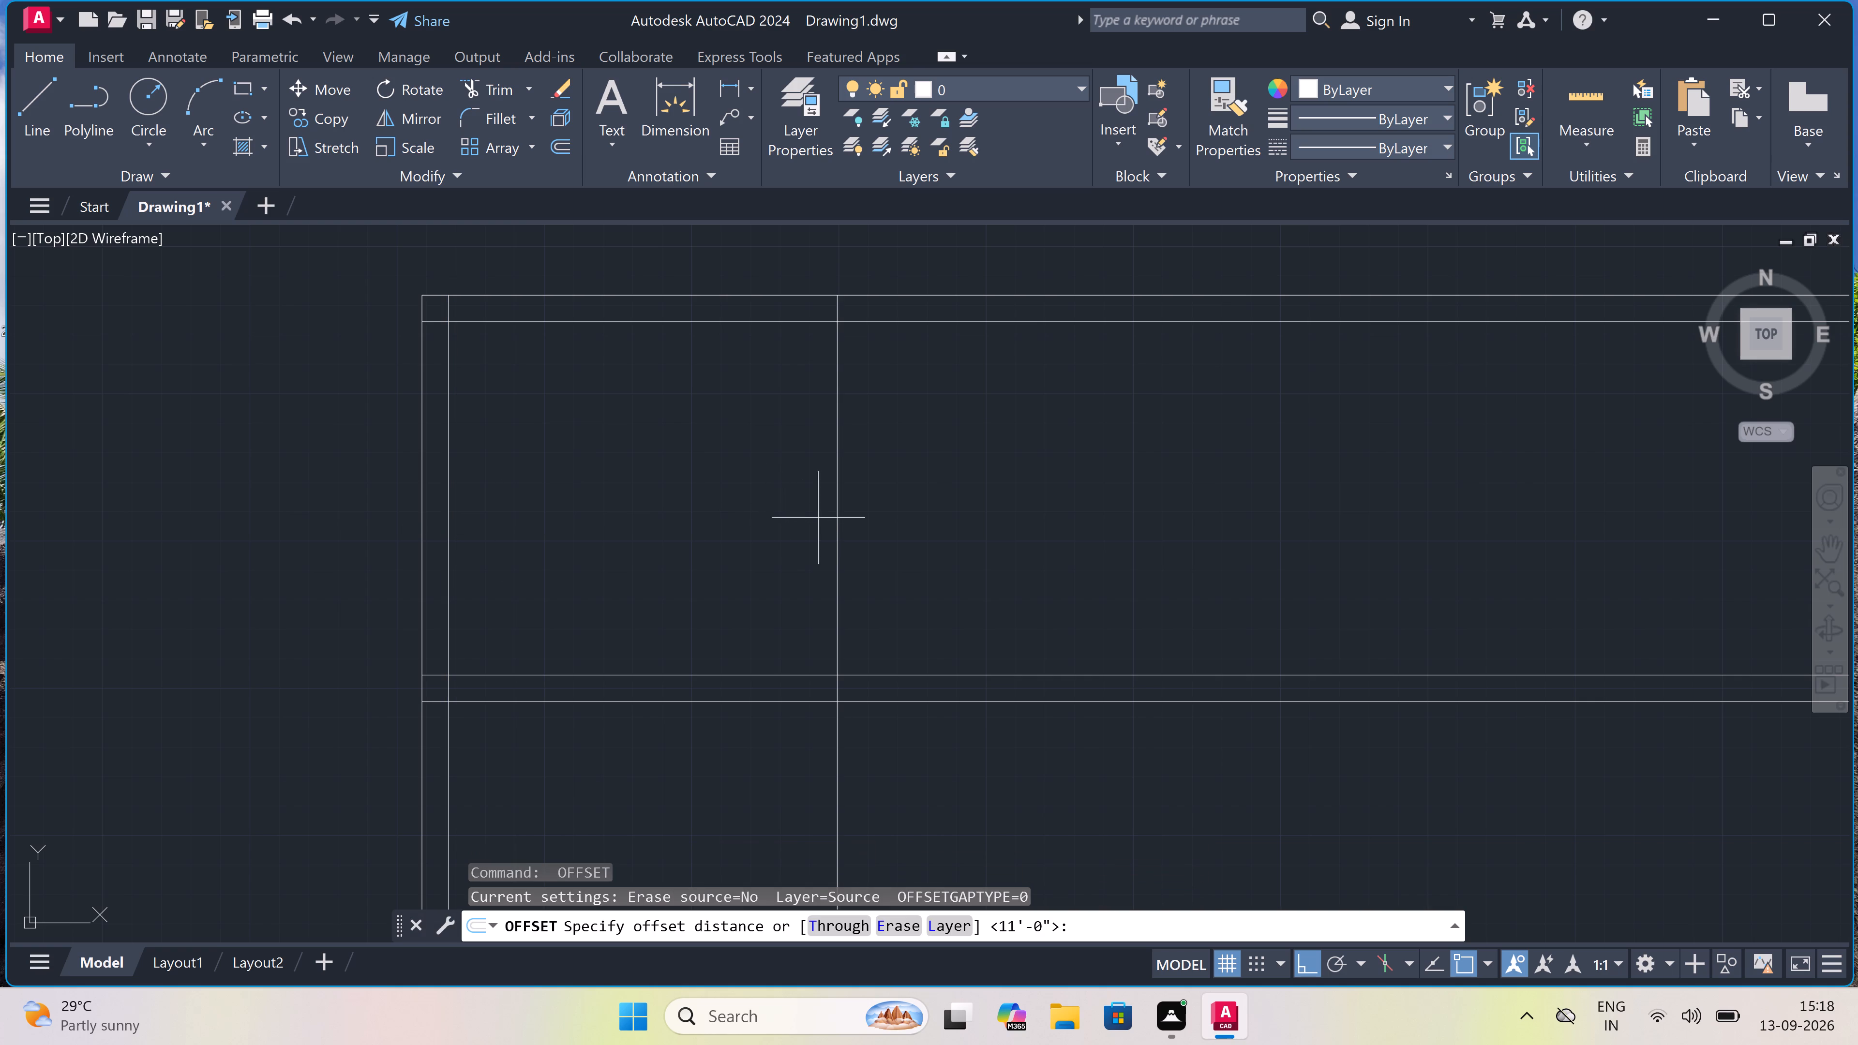
left_click_drag(834, 516, 840, 516)
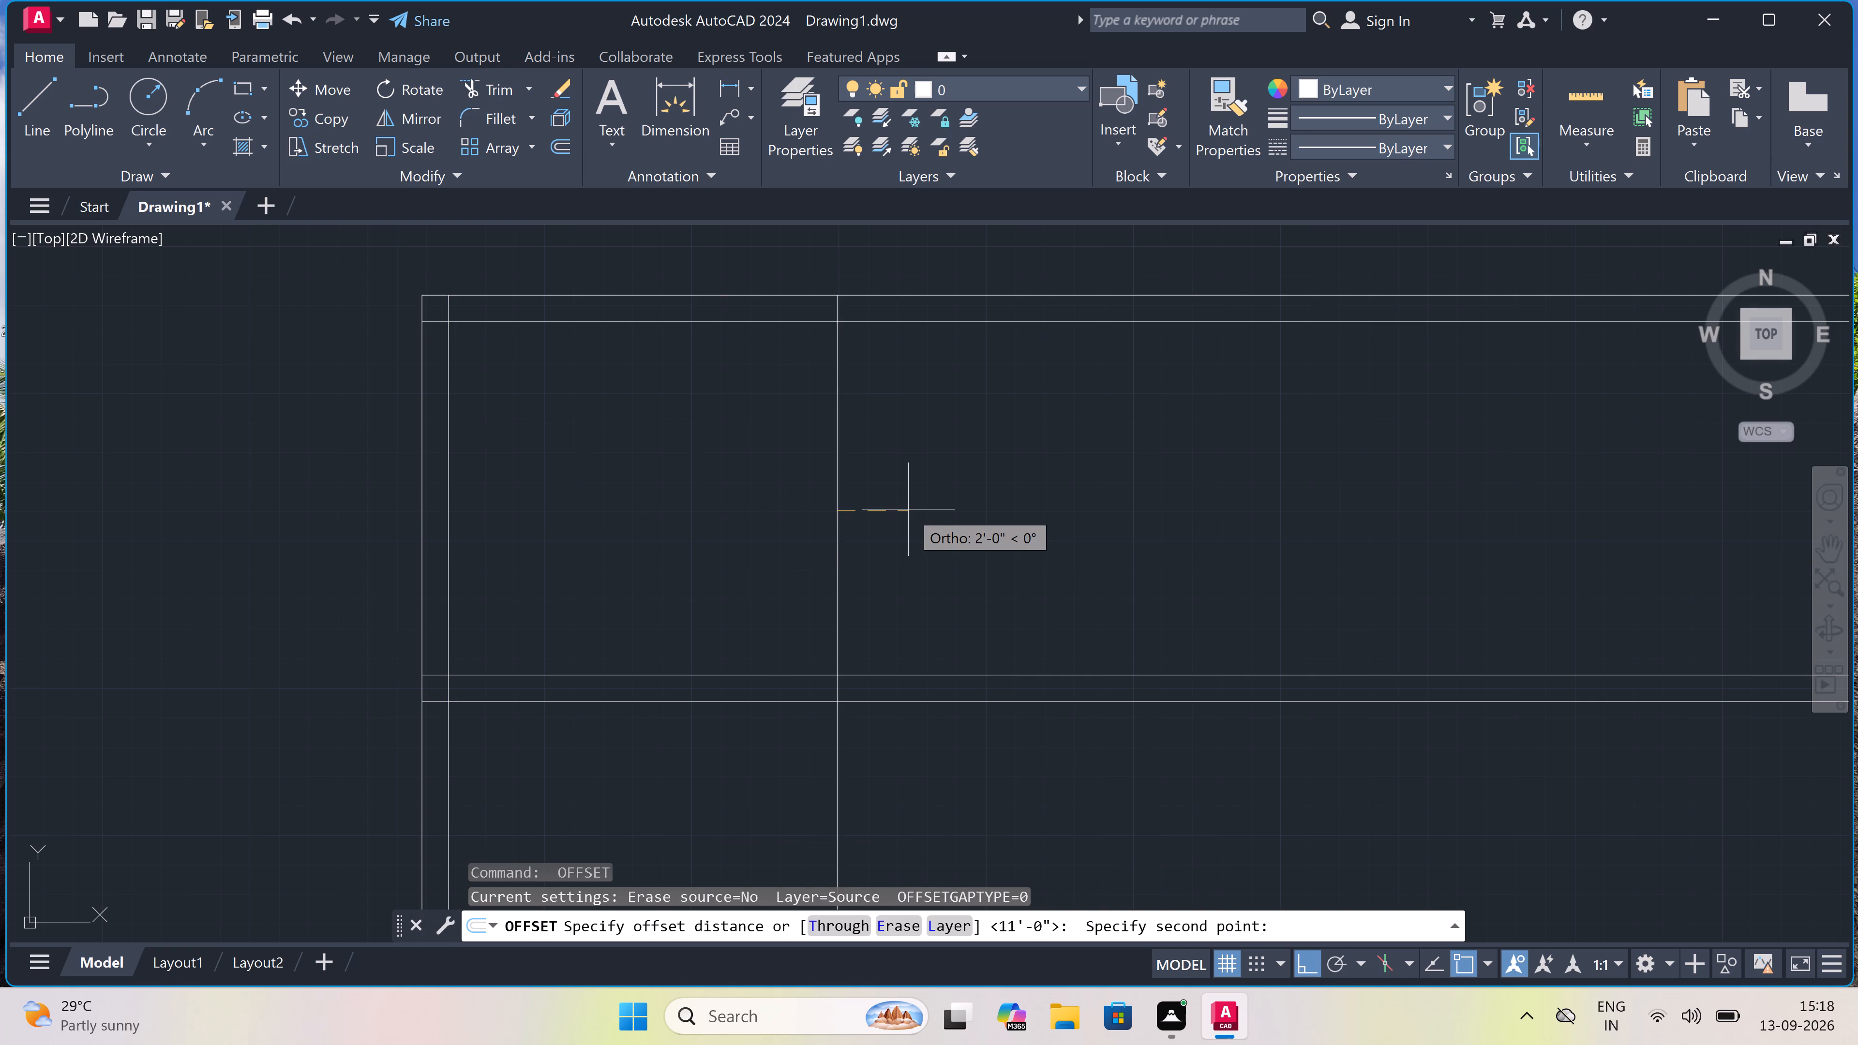
type("4.5\"")
key("space")
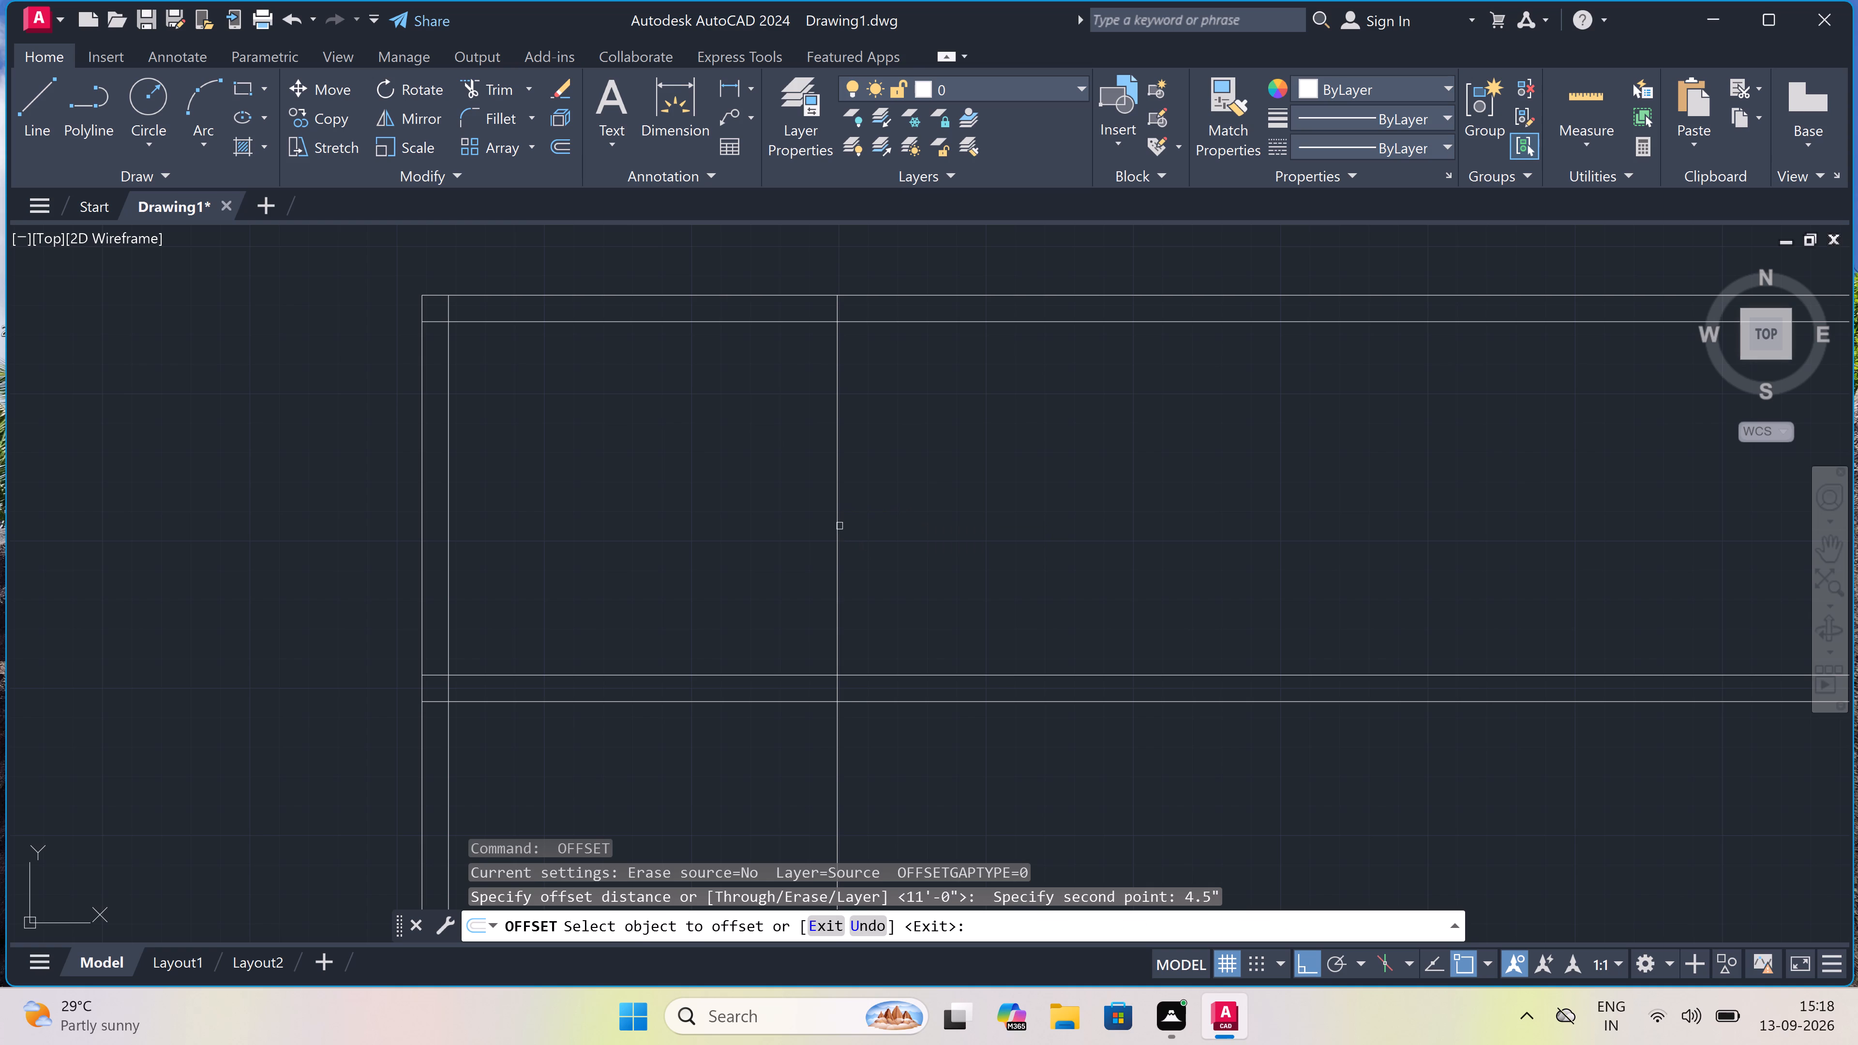
left_click(839, 526)
left_click(854, 523)
scroll(855, 522, "down", 6)
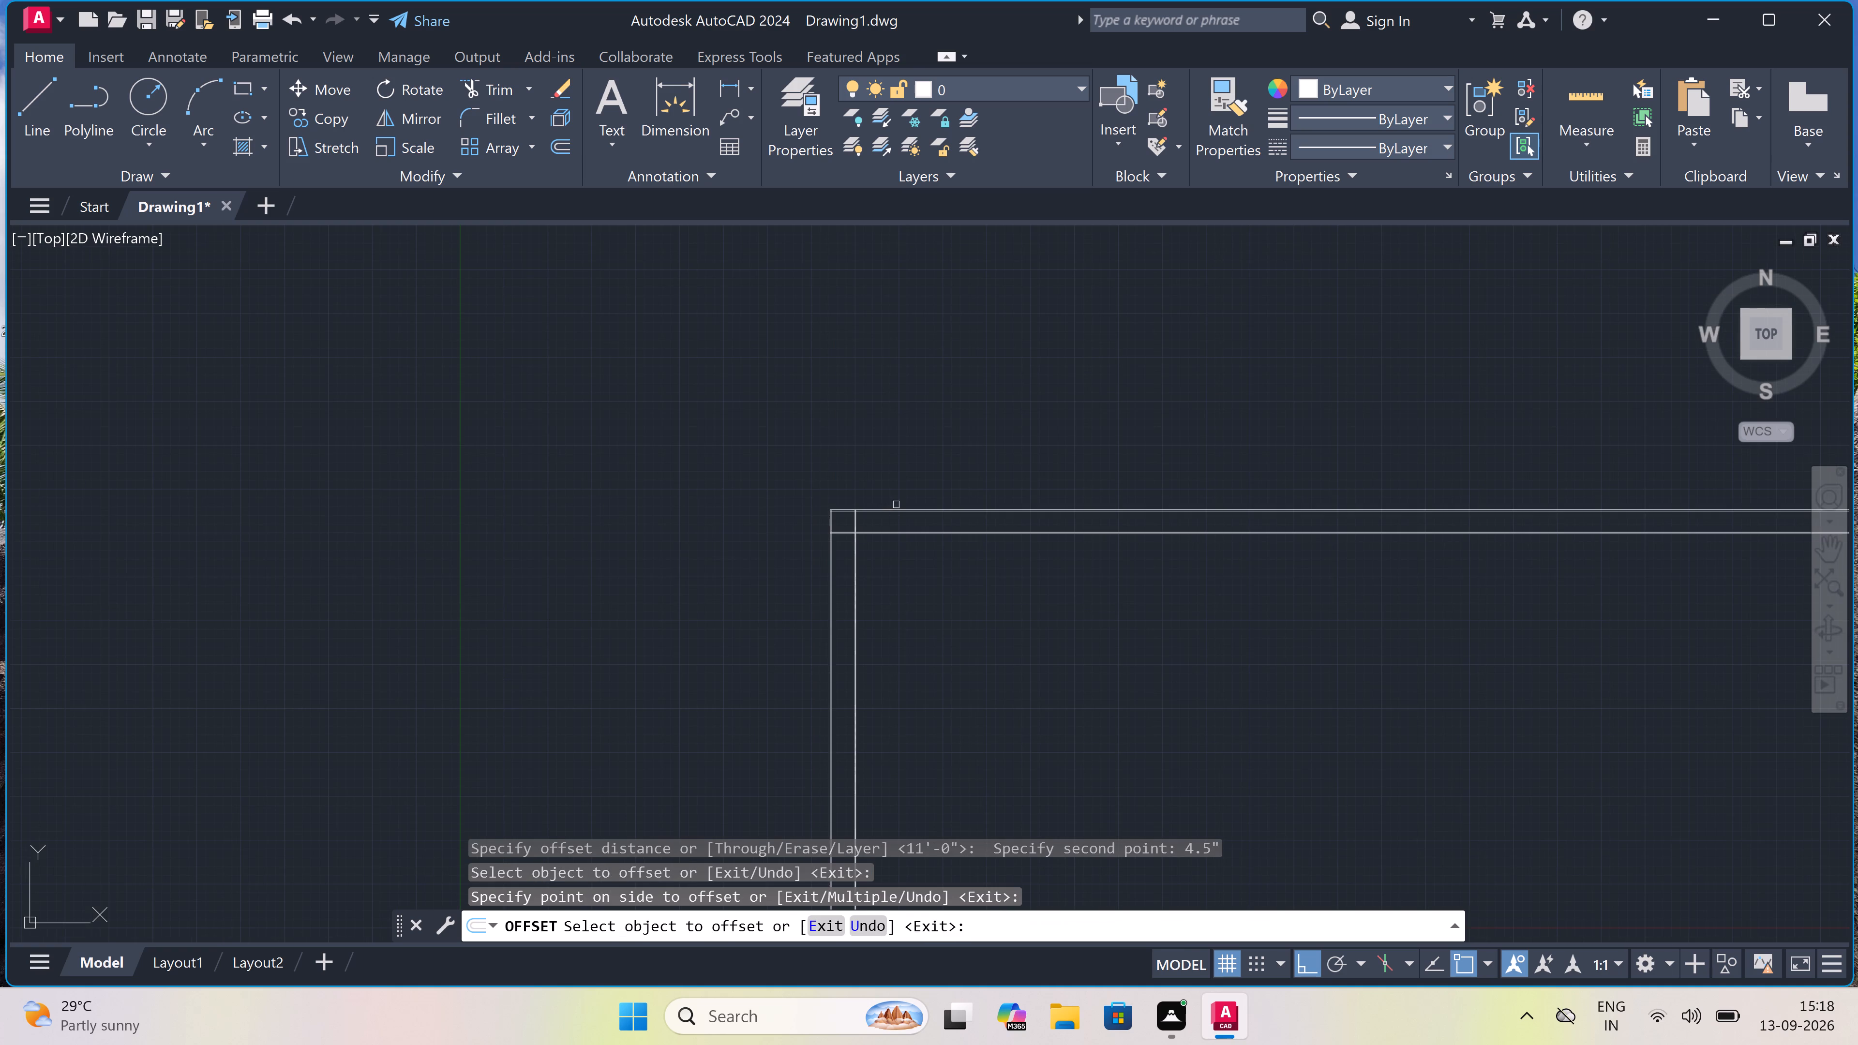
scroll(882, 520, "up", 6)
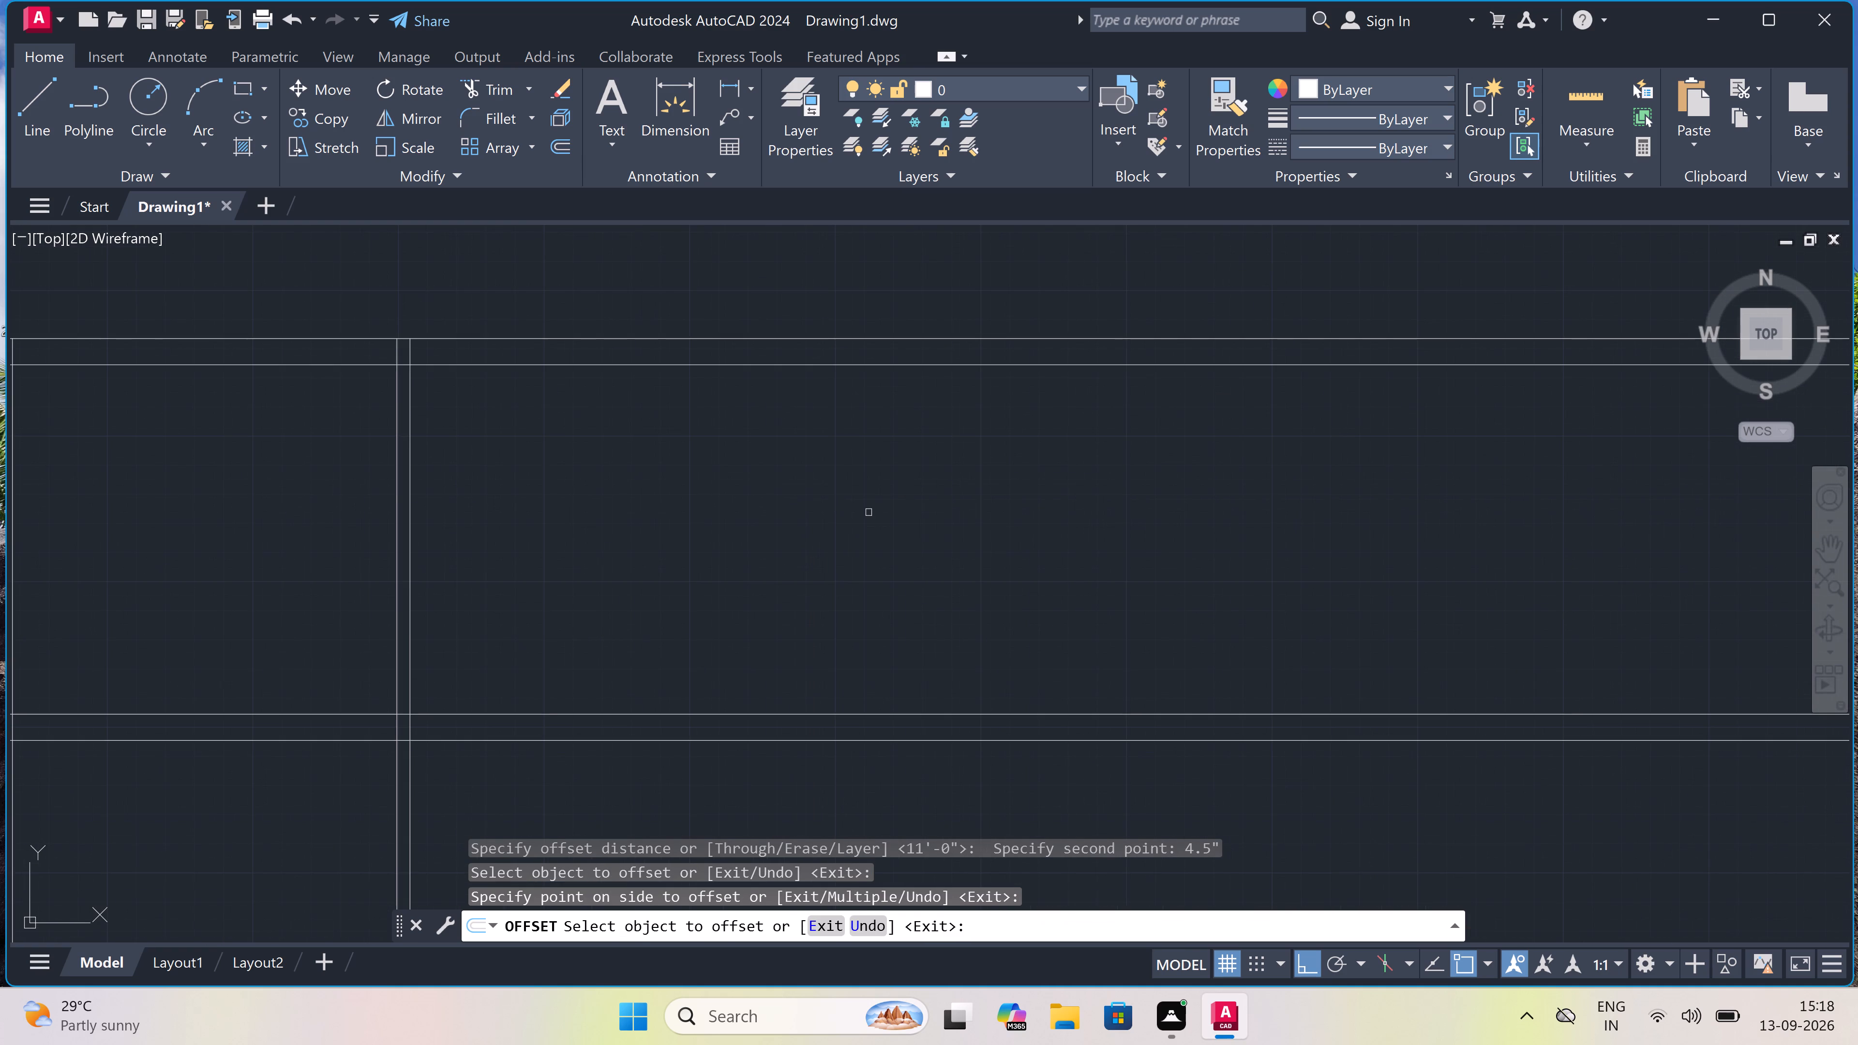
key("Escape")
Offset the right-hand line of the first partition wall 7'6" to the right.
key("space")
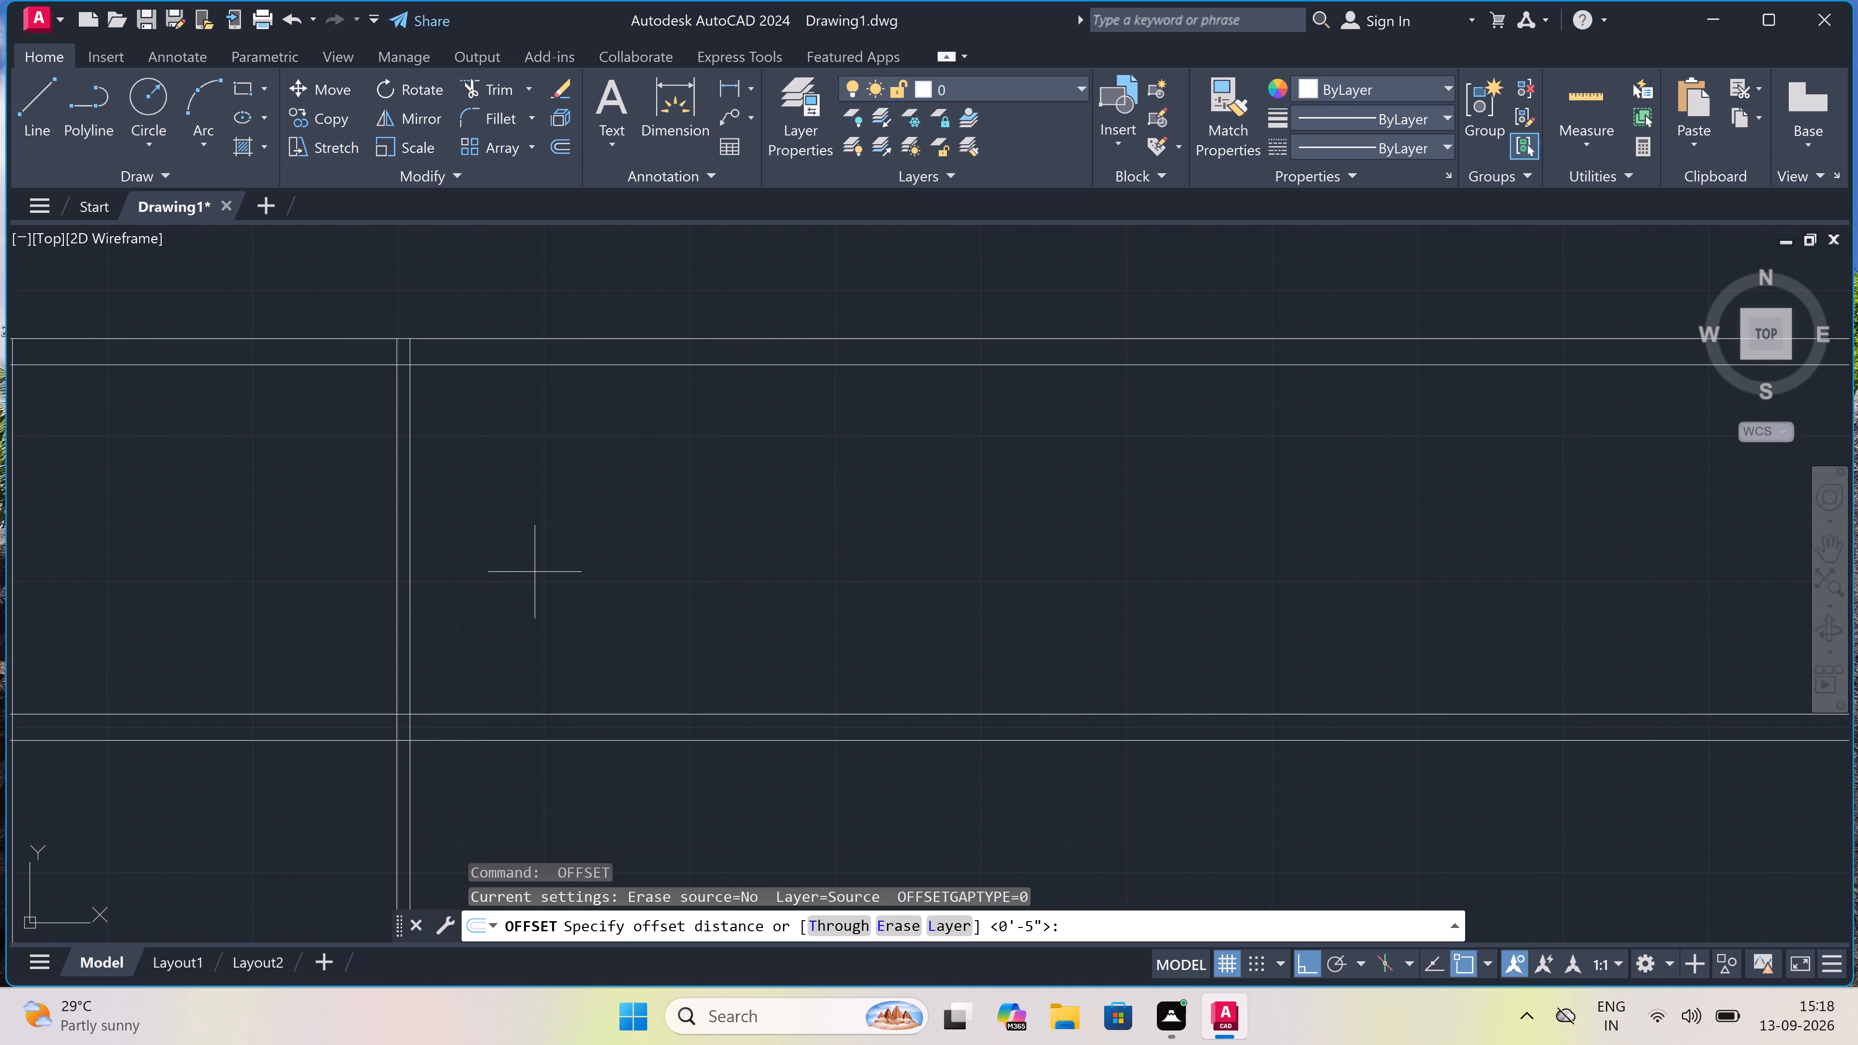
left_click_drag(413, 548, 481, 548)
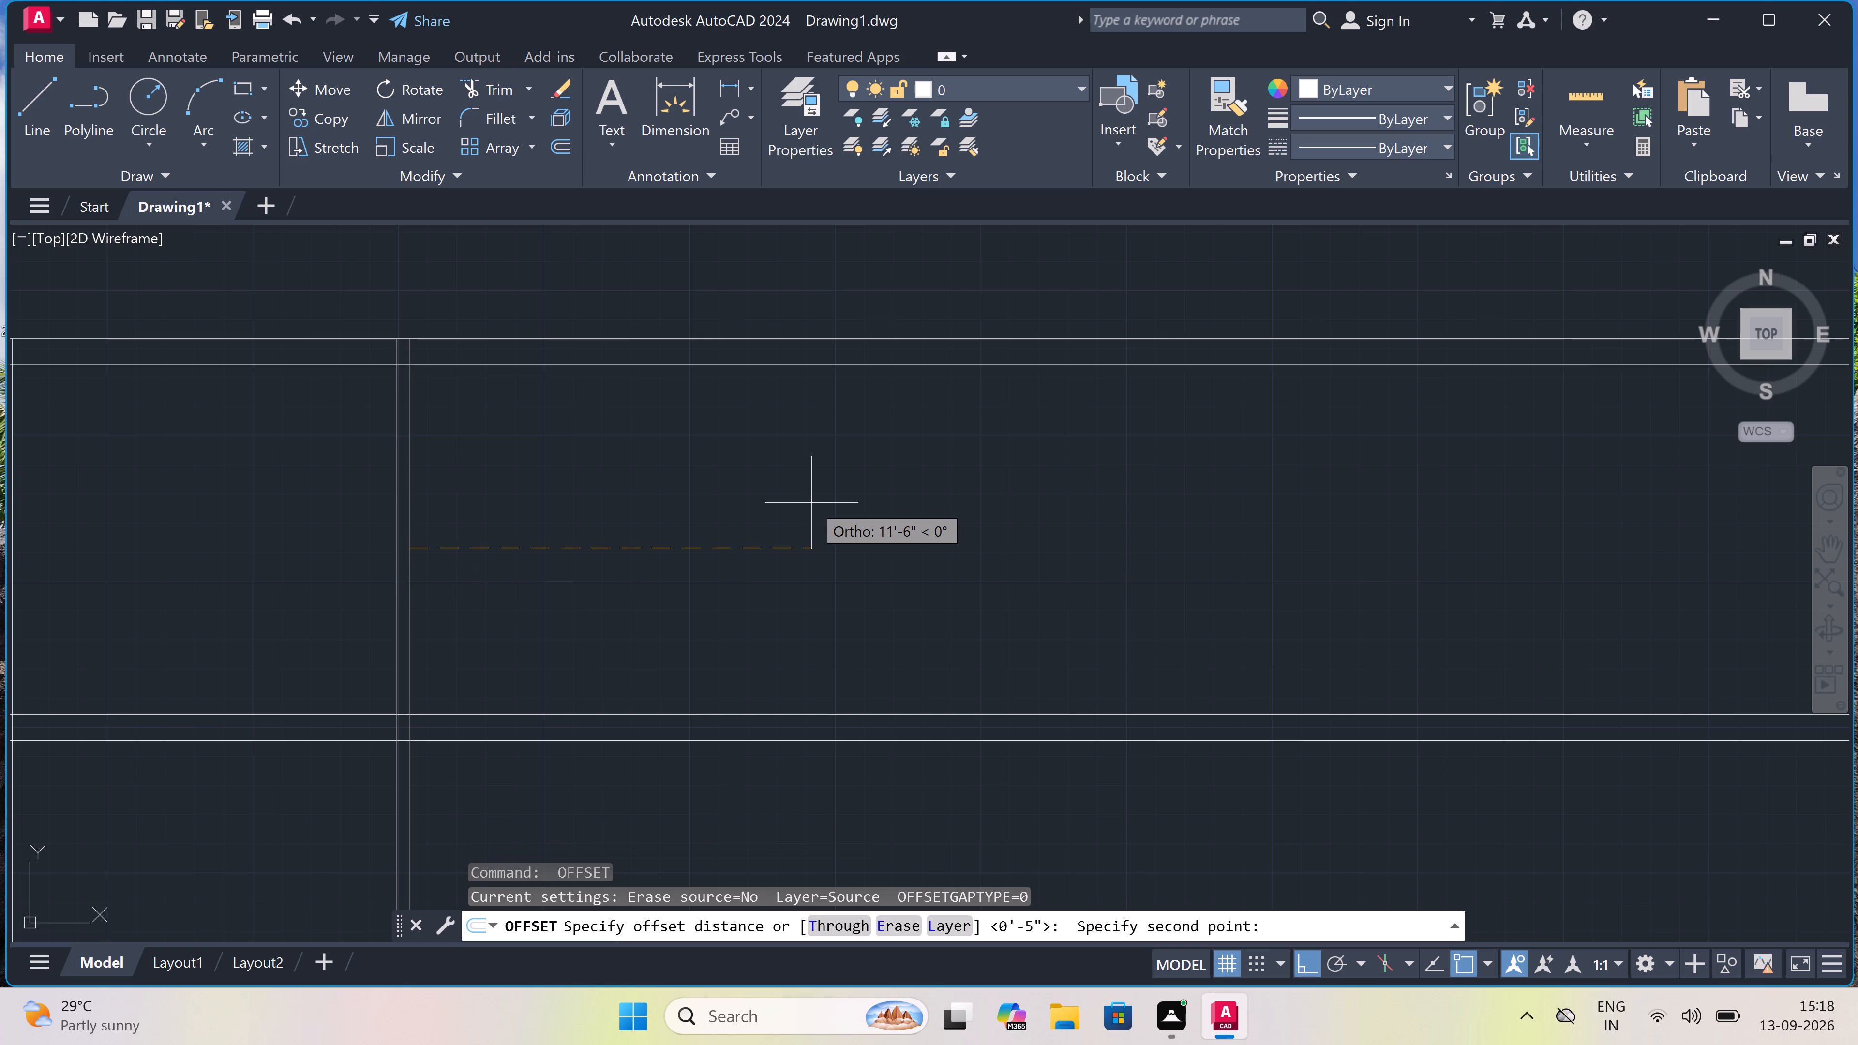
type("7'")
type("6\"")
key("space")
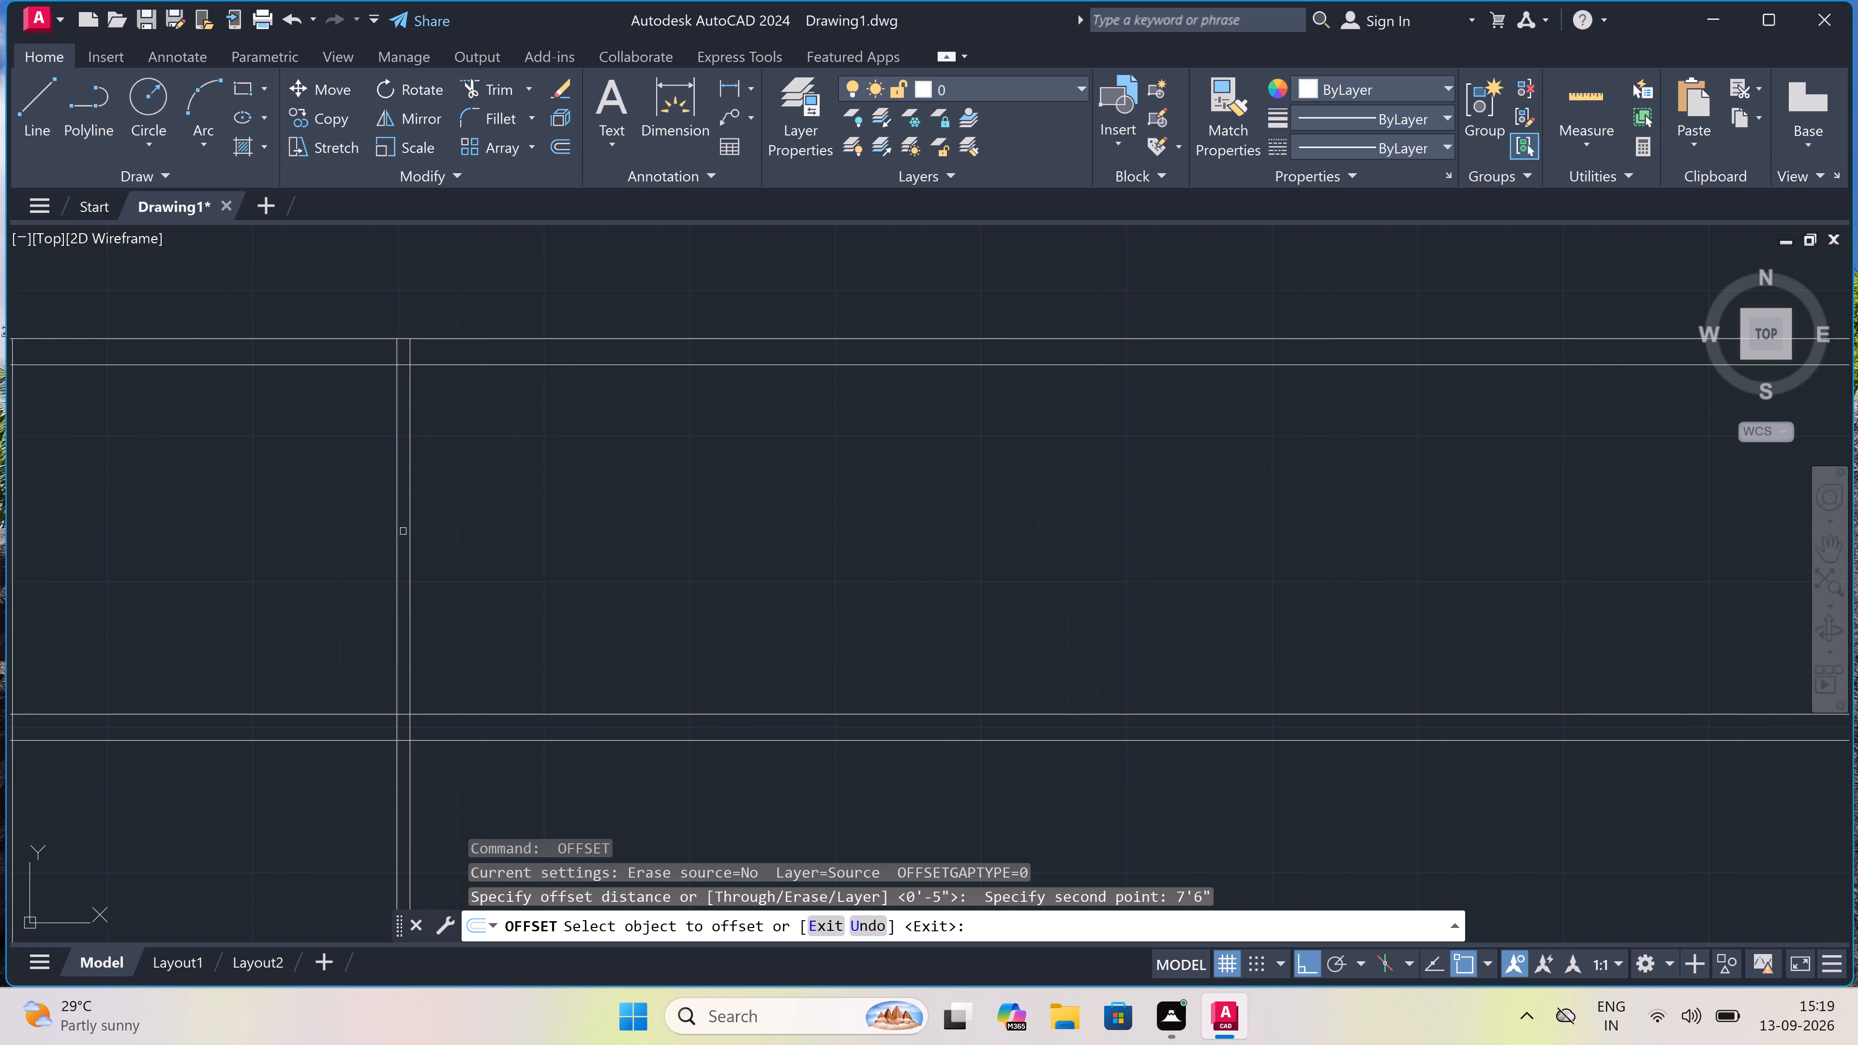
left_click_drag(408, 531, 433, 531)
left_click(662, 532)
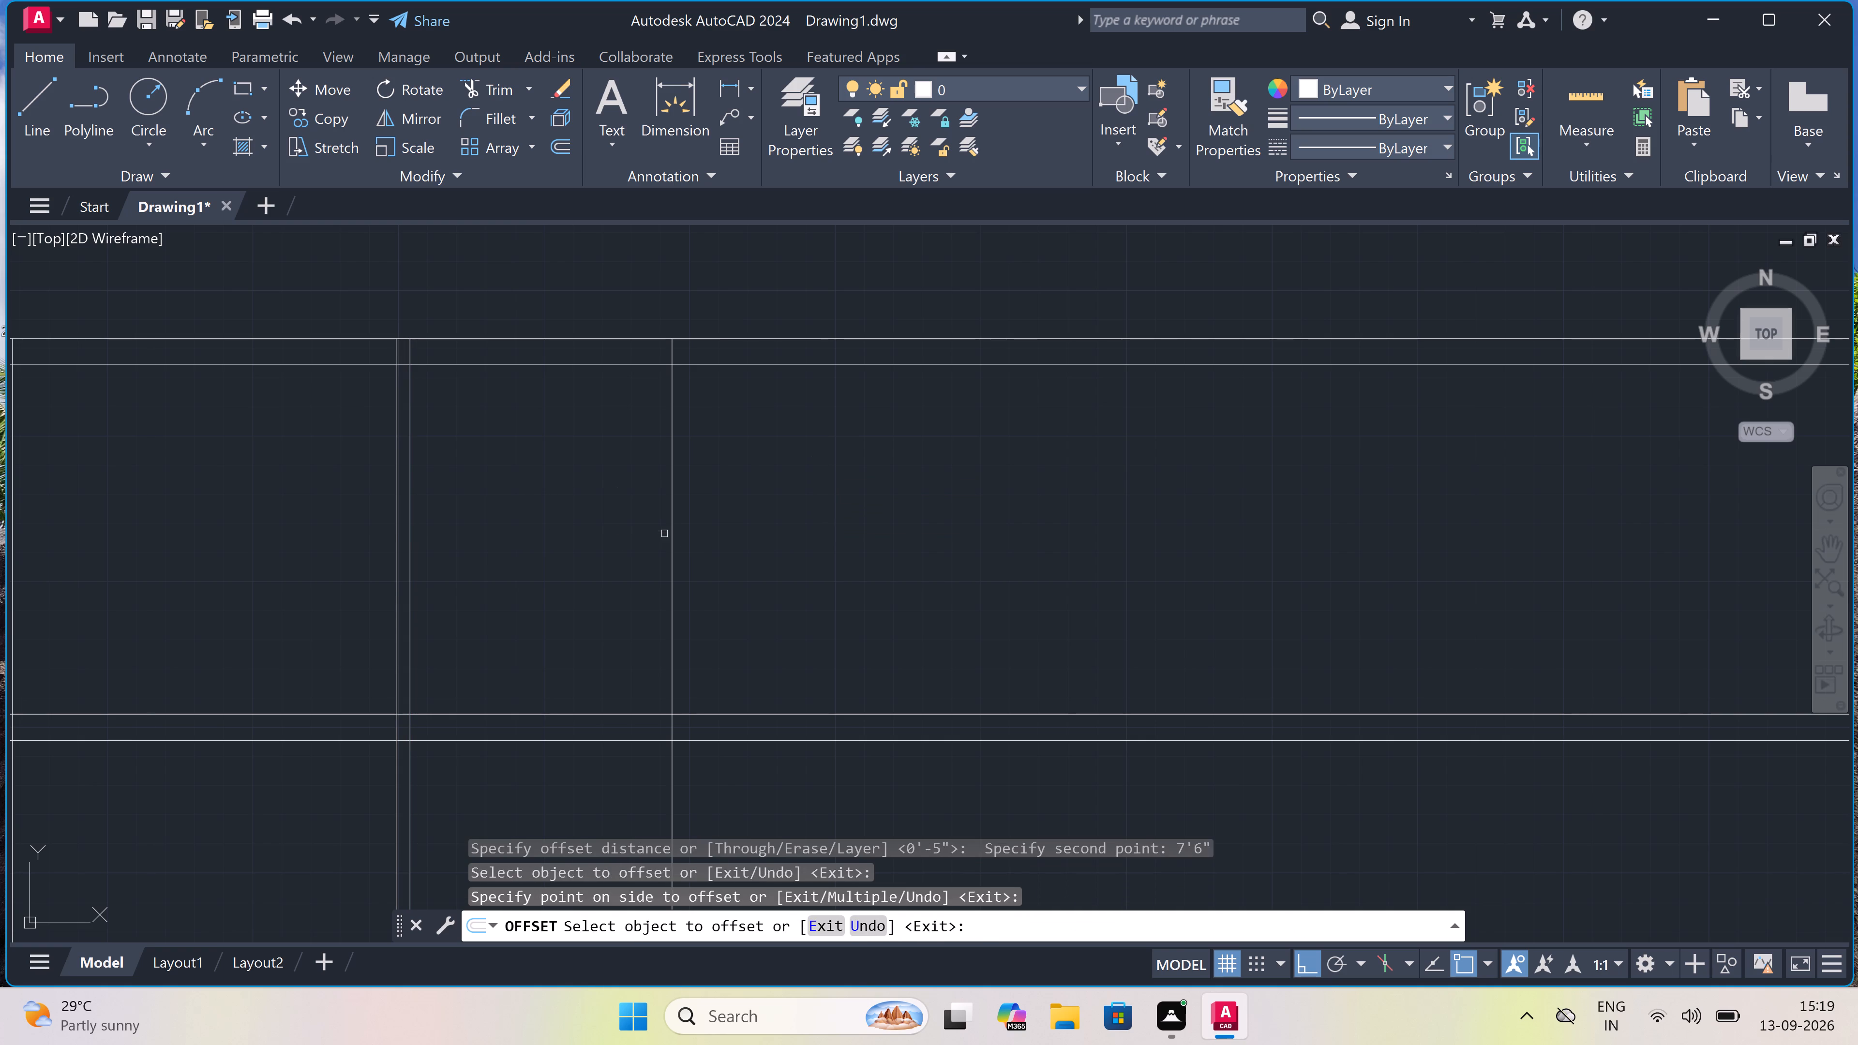
key("Escape")
Offset the newest vertical line 4.5" to the right to form the second partition wall.
key("space")
left_click_drag(676, 537, 683, 537)
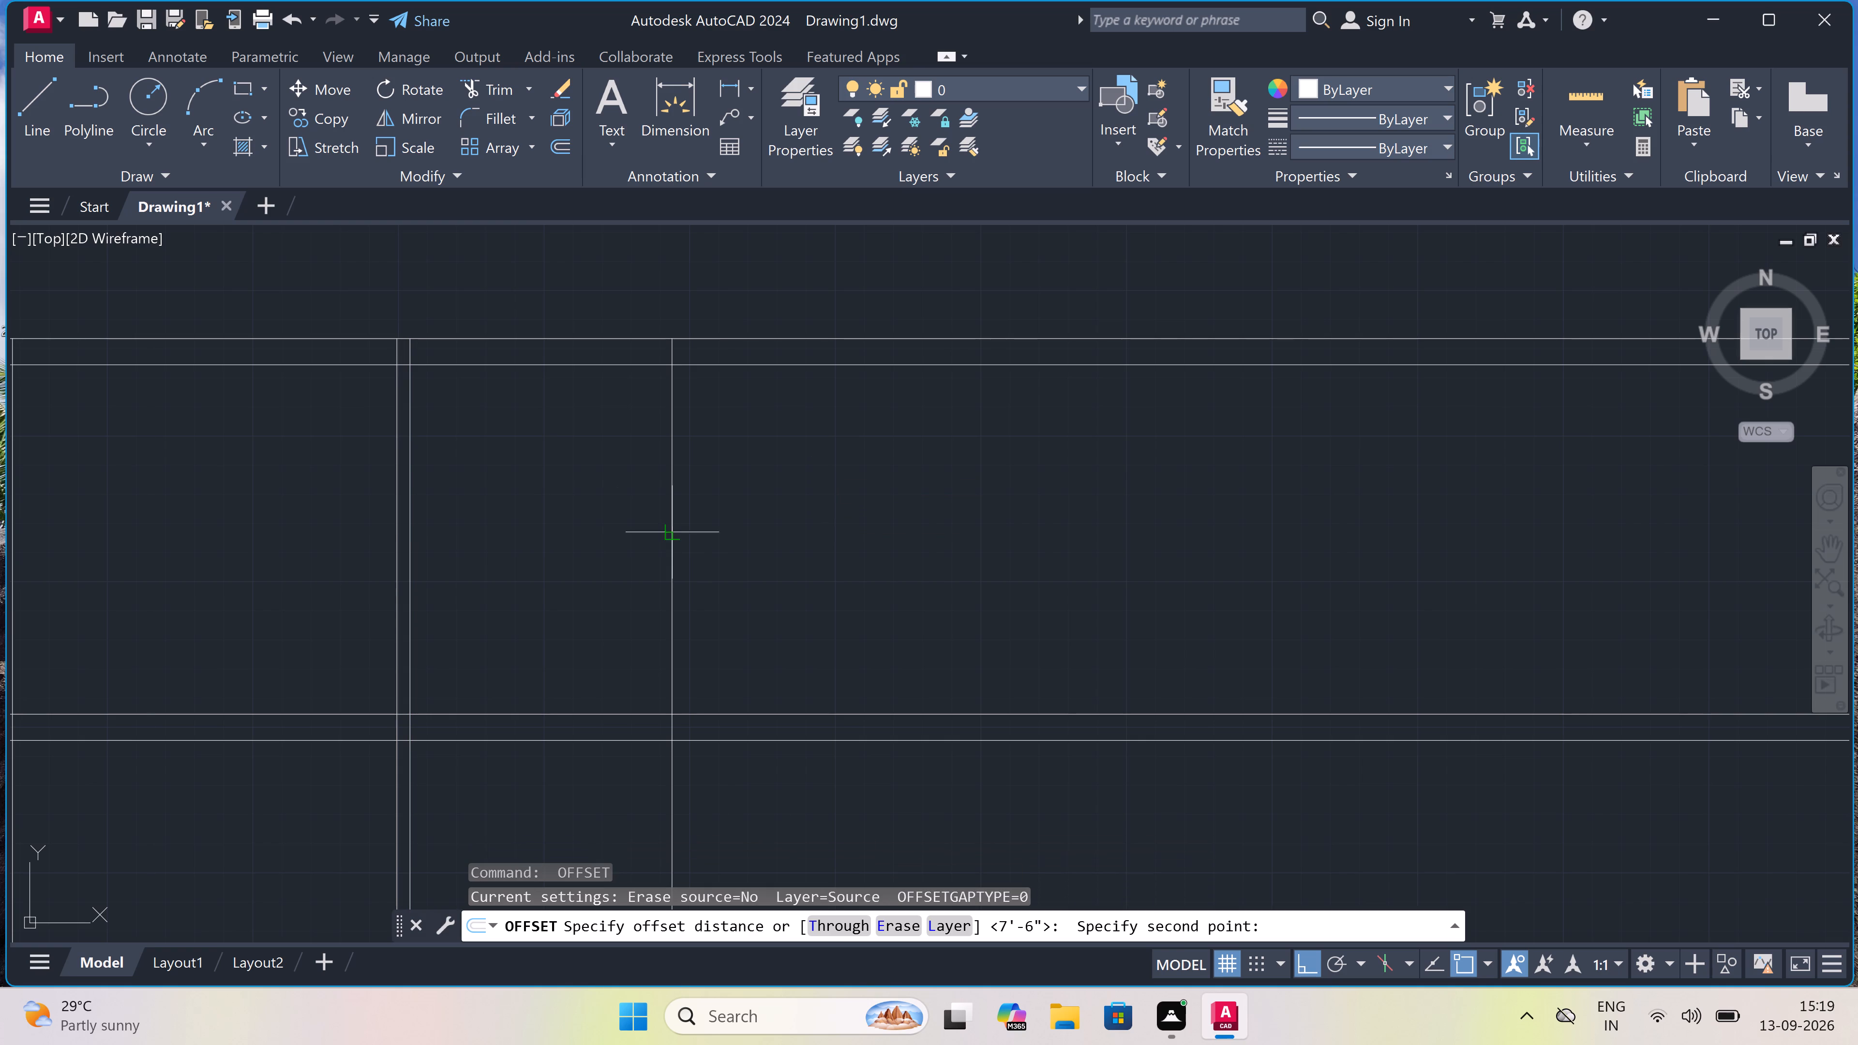
type("4.5\"")
key("space")
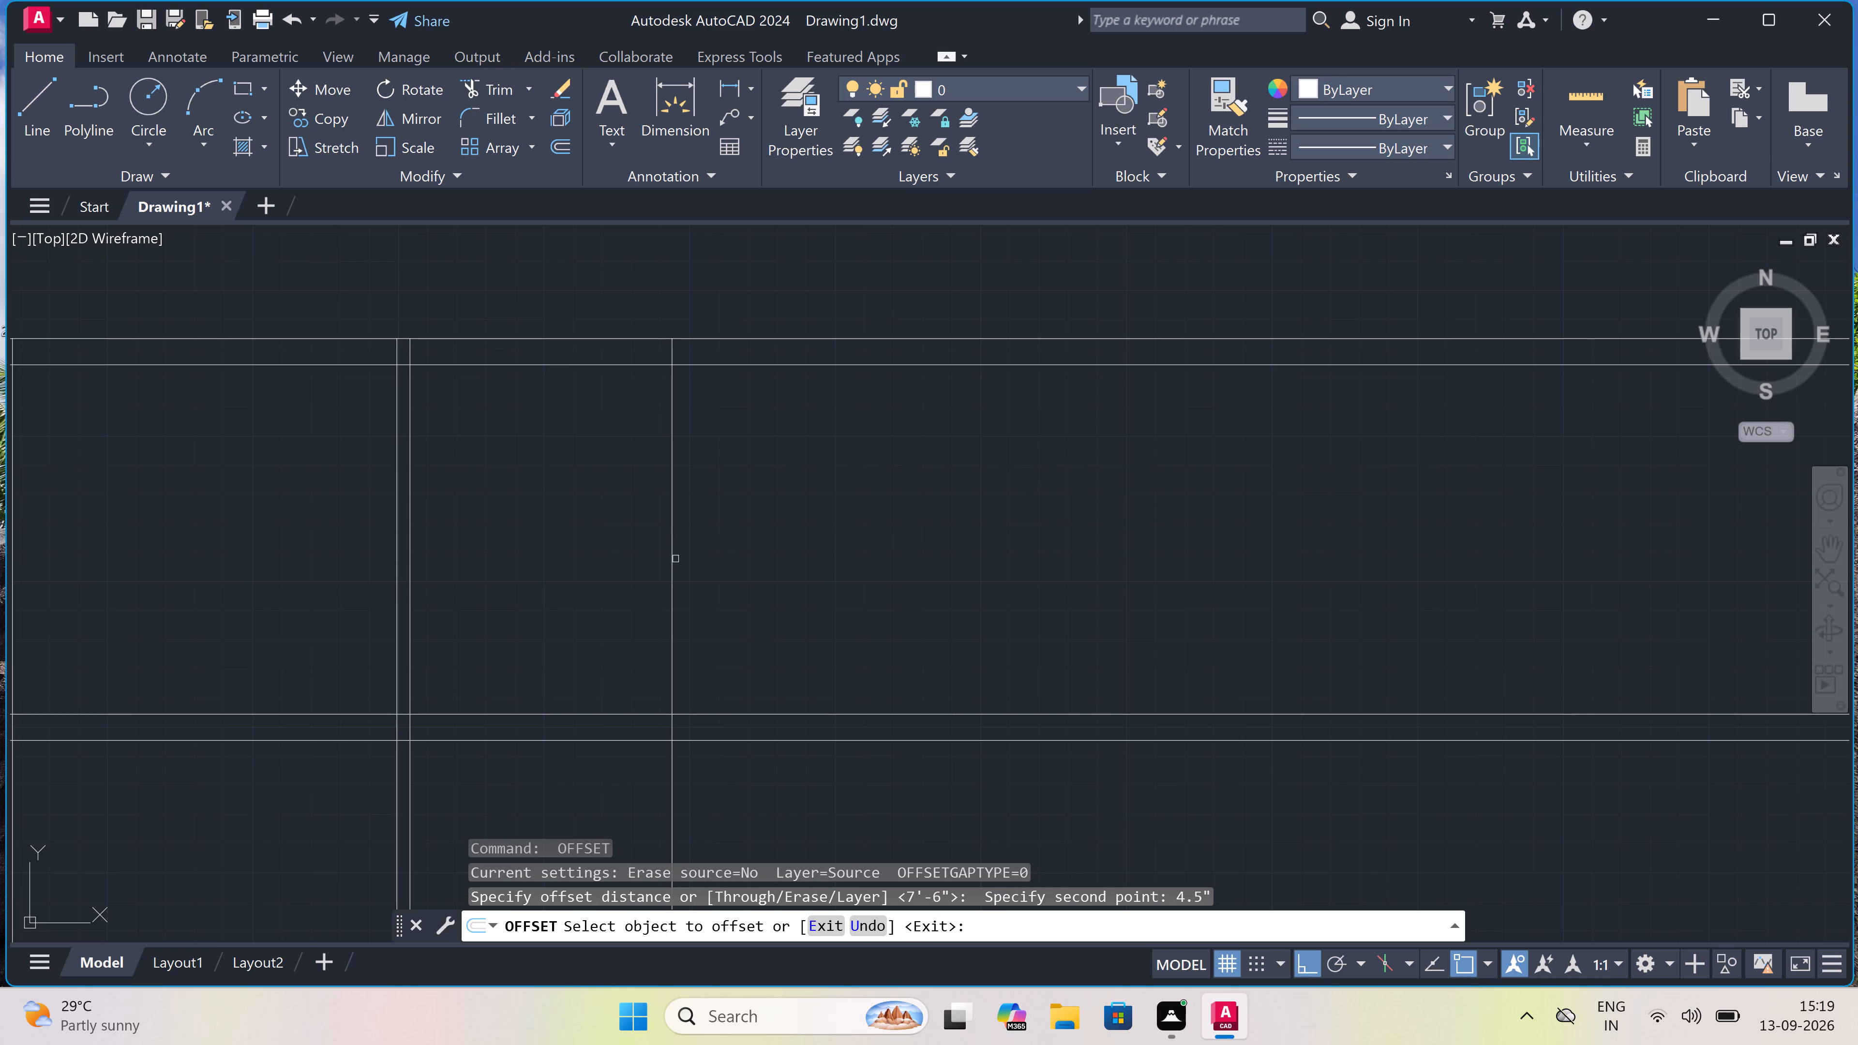
left_click_drag(673, 554, 677, 553)
left_click(755, 537)
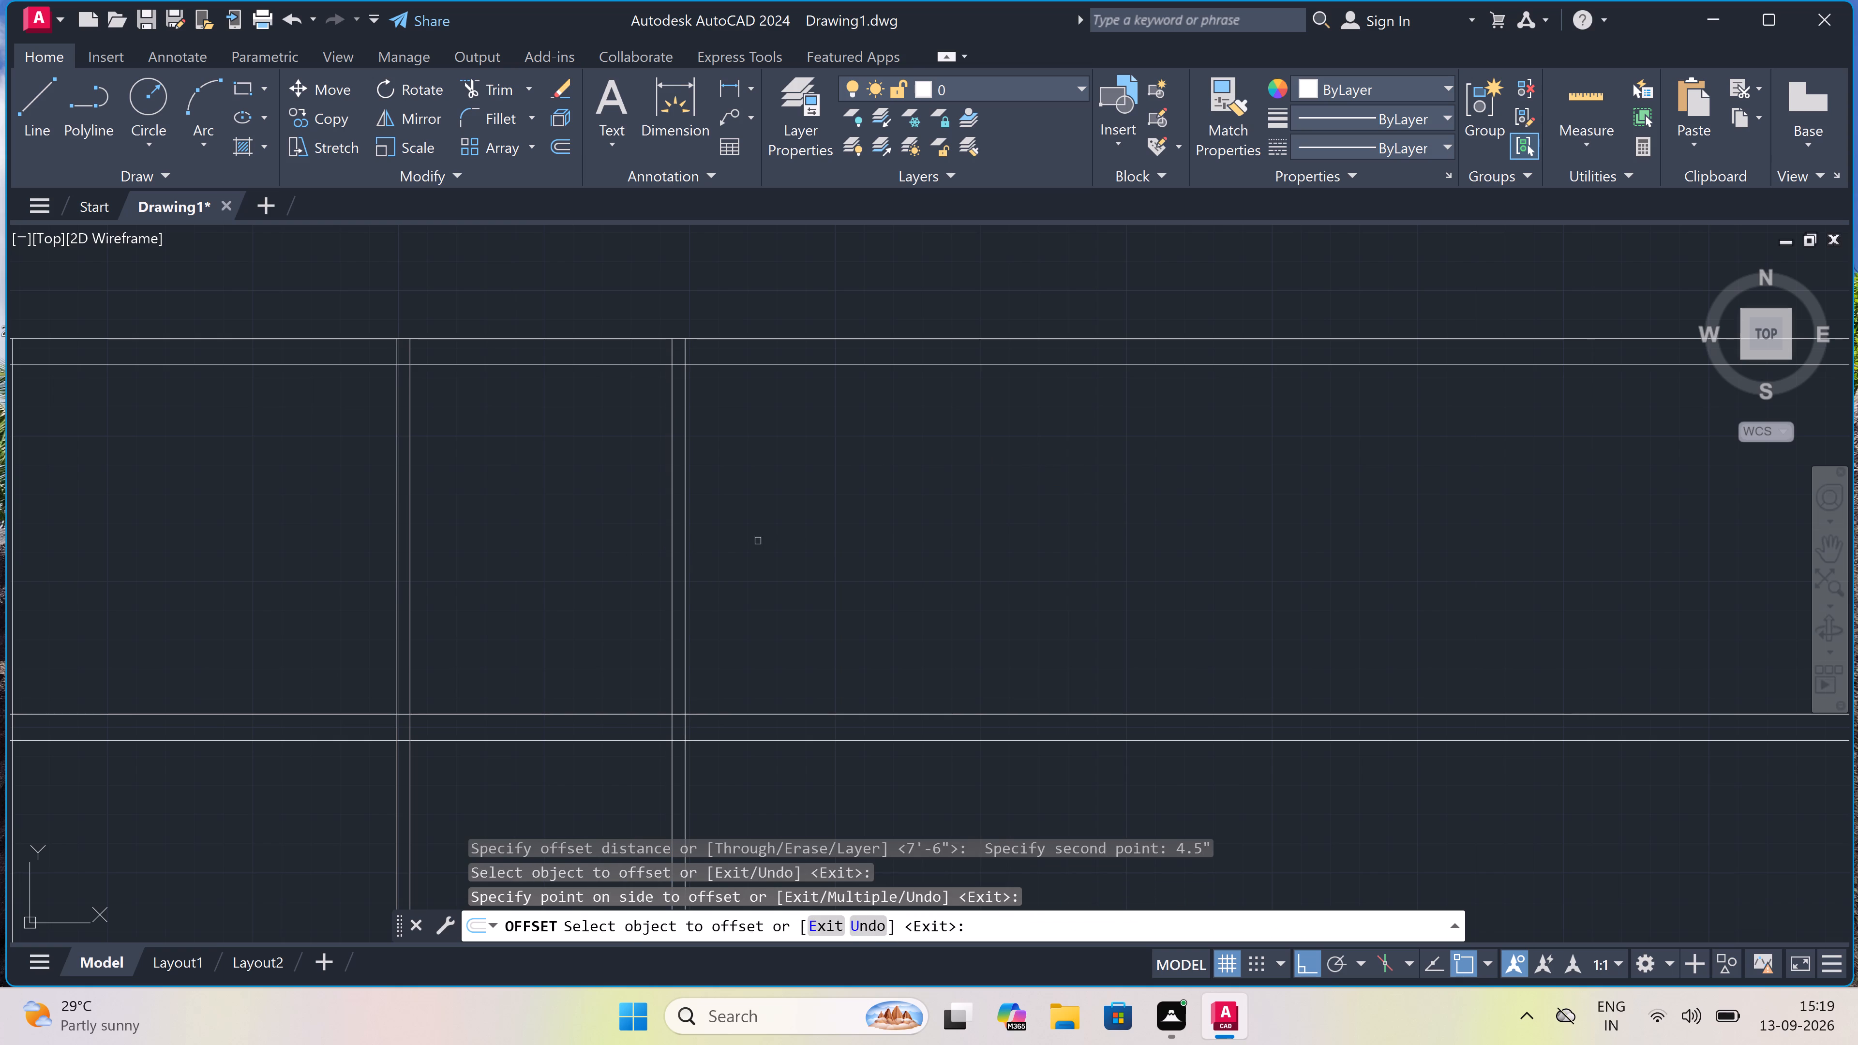
key("Escape")
Offset the right-hand line of the second partition wall 4' to the right.
key("space")
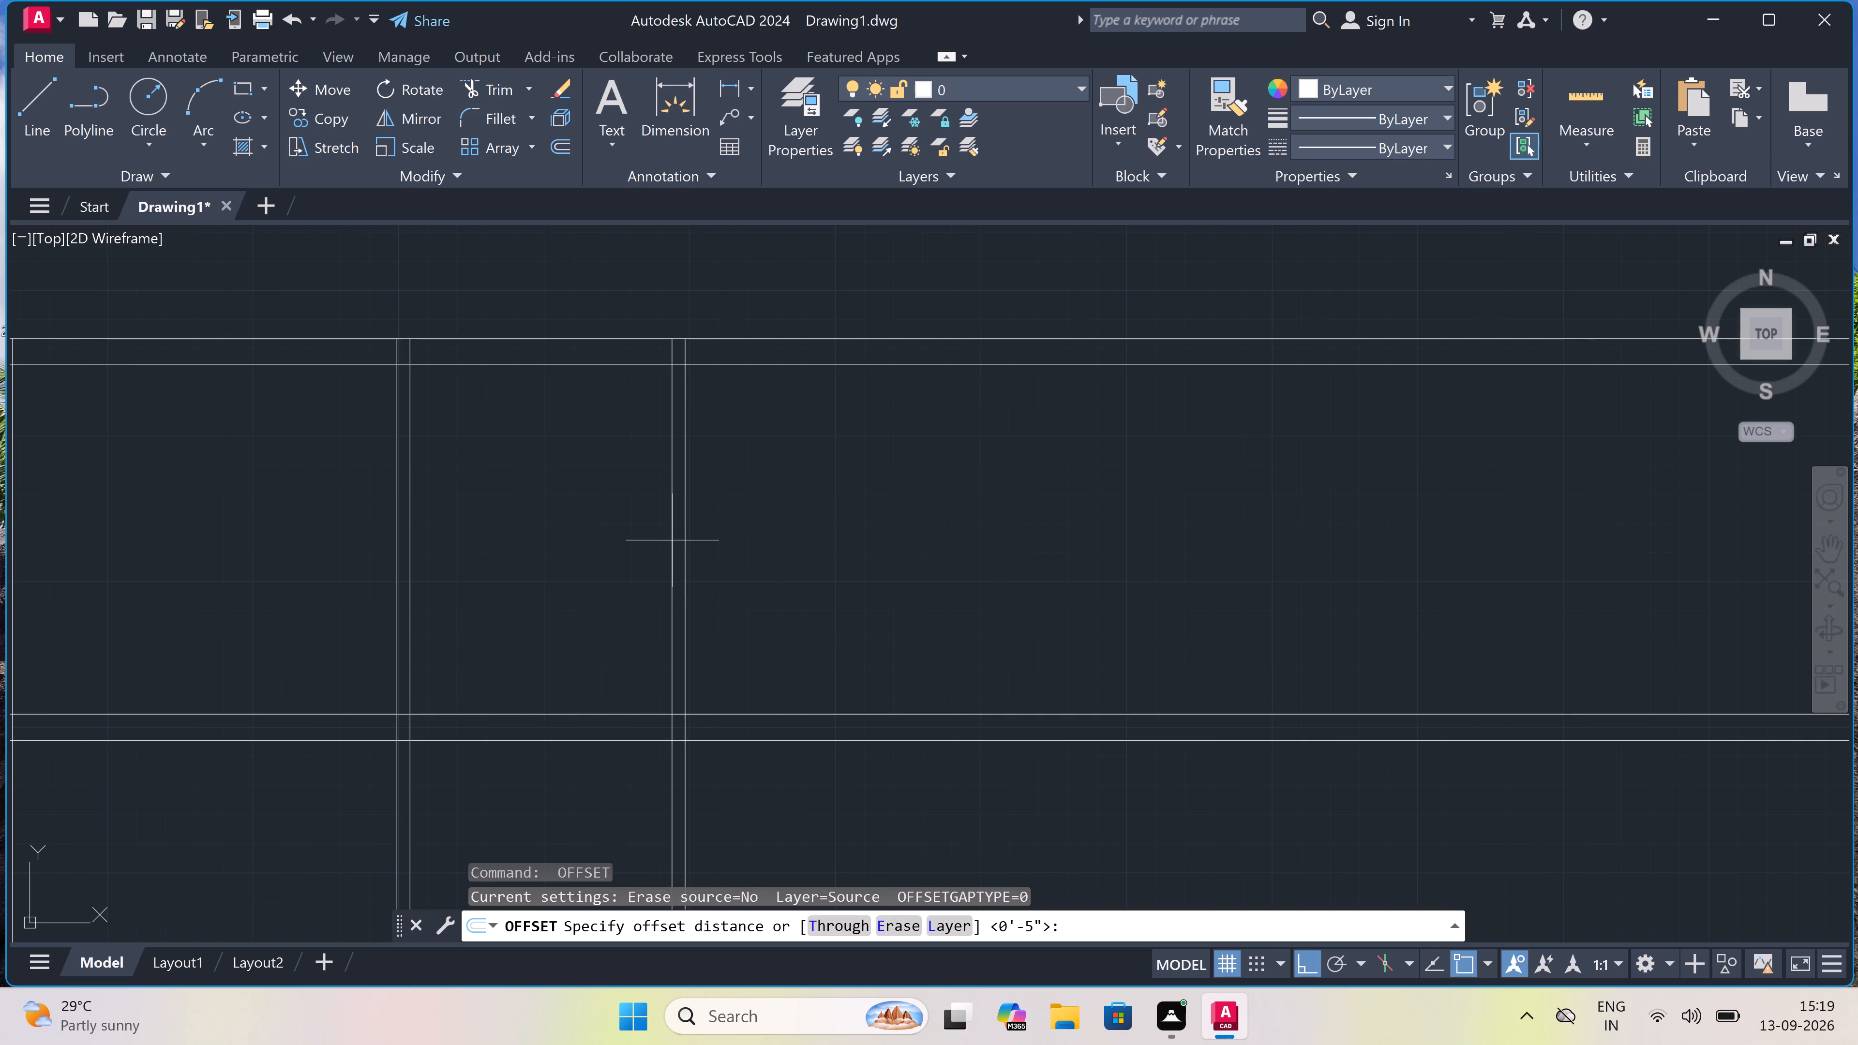
left_click_drag(688, 552, 703, 550)
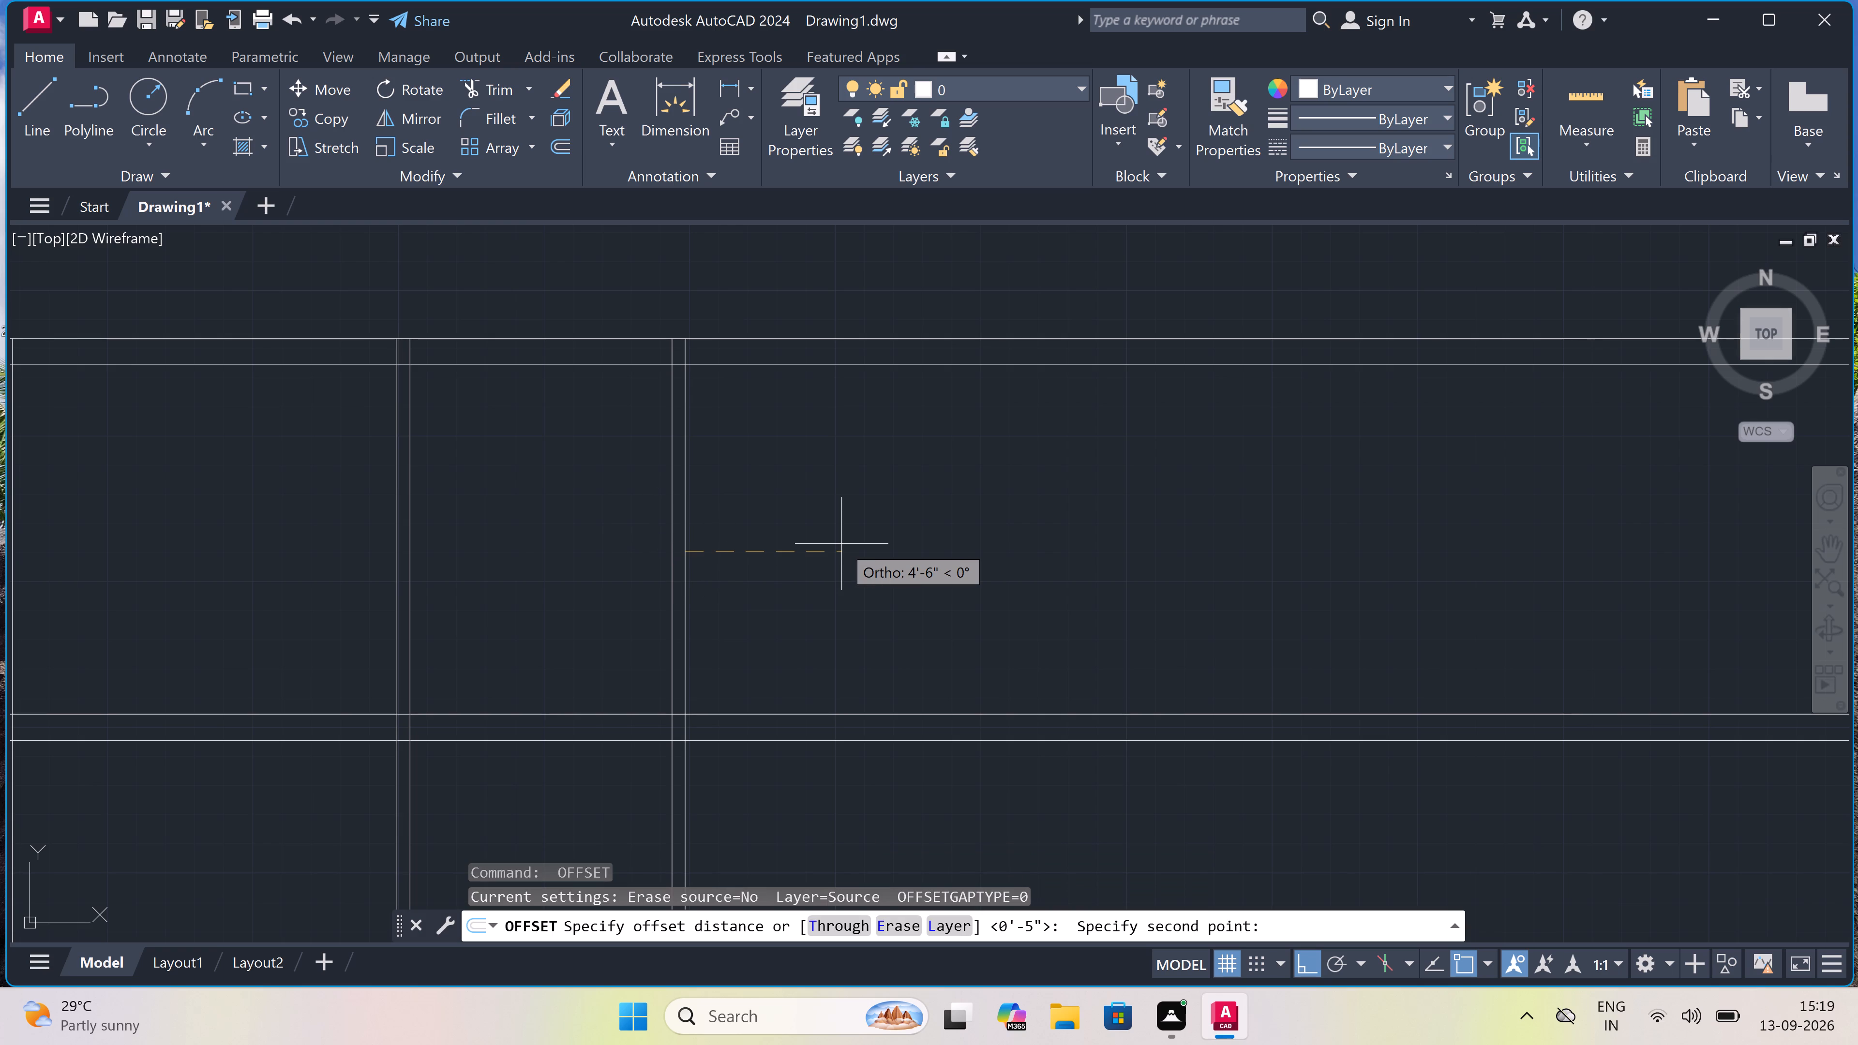
type("4'")
key("space")
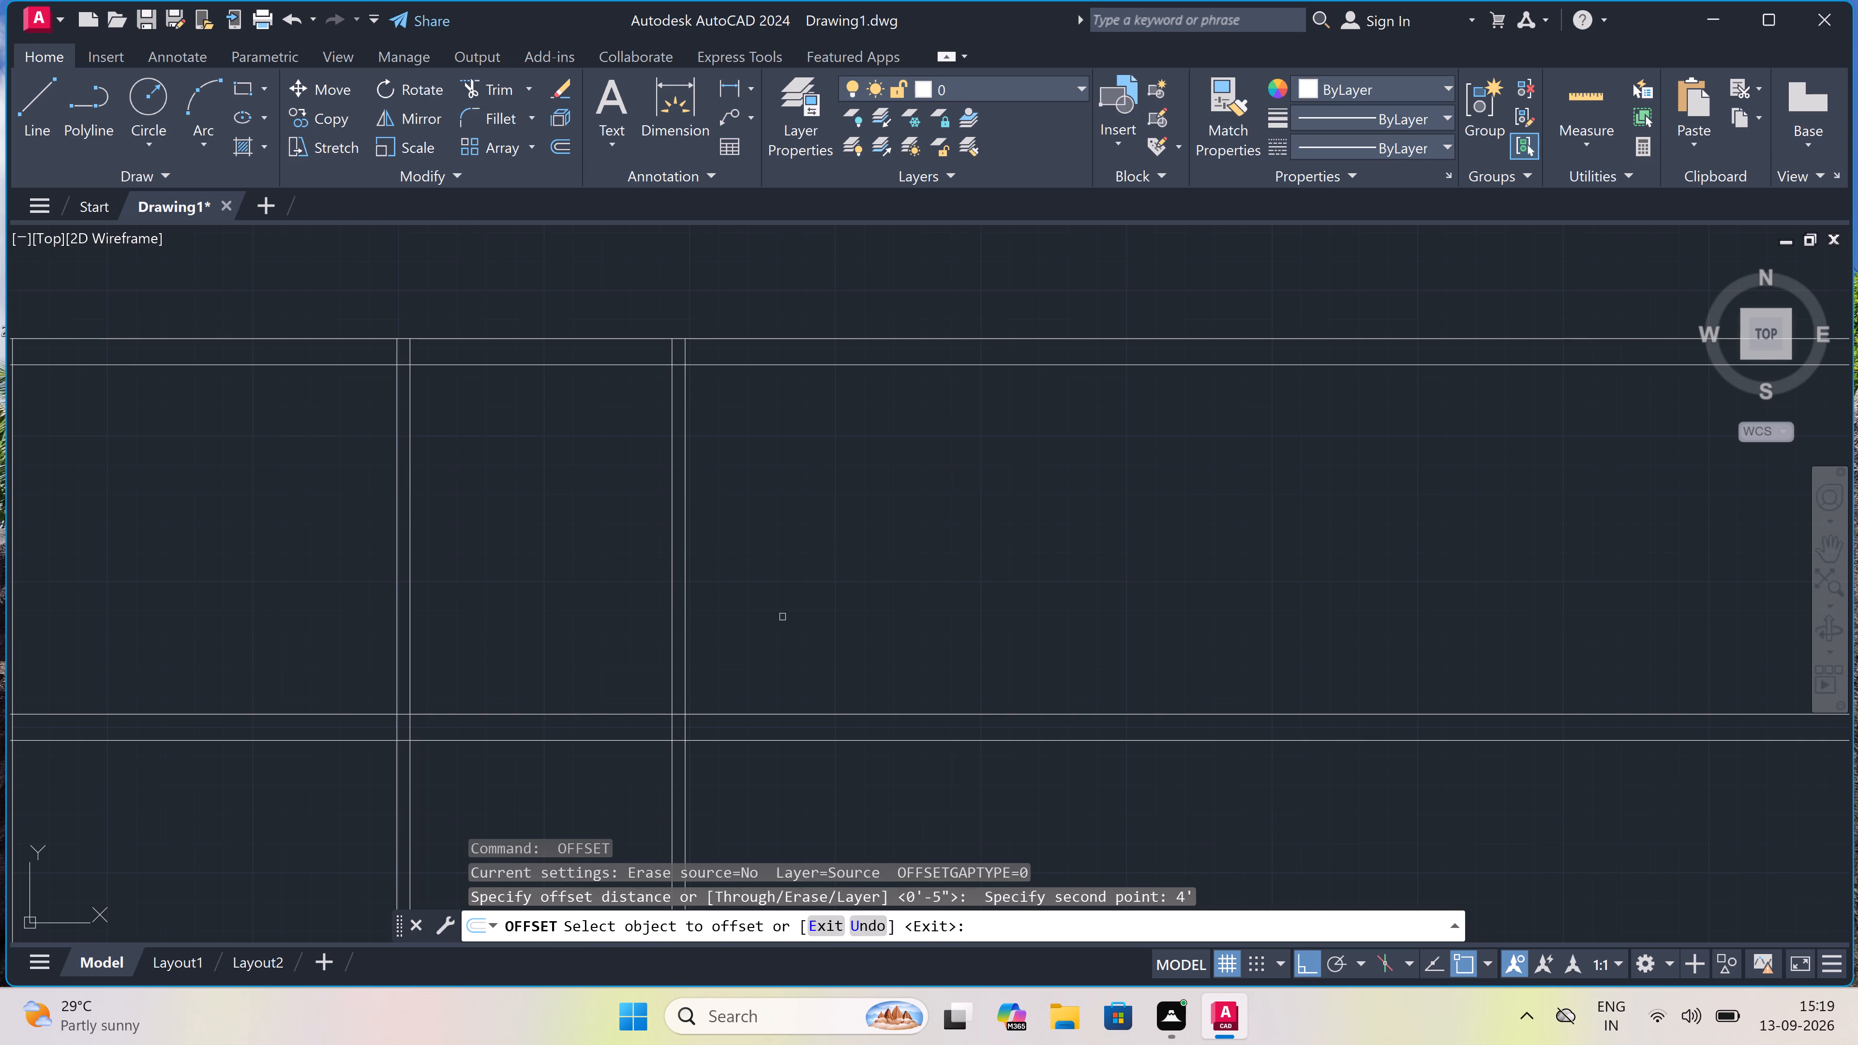
left_click(685, 565)
left_click(839, 563)
key("Escape")
Offset the newest vertical line 9" to the right to form the third vertical wall.
key("space")
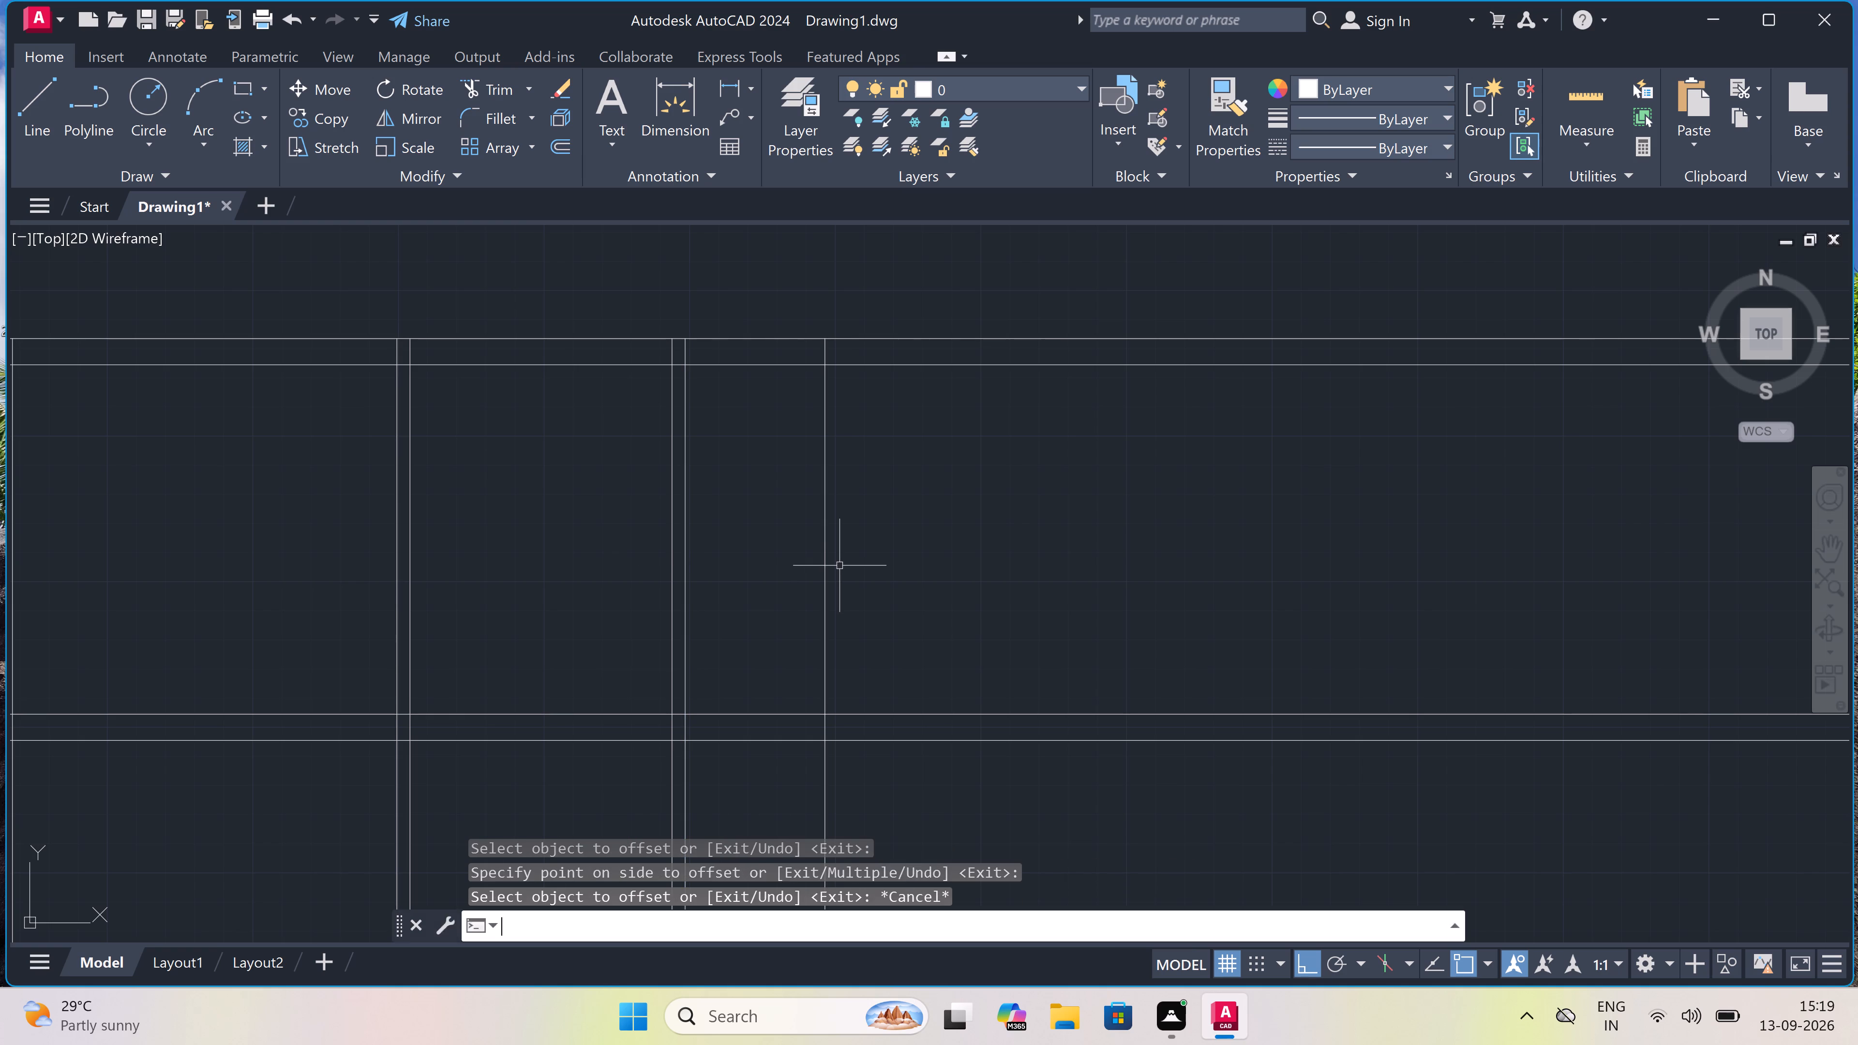
left_click_drag(823, 541, 832, 538)
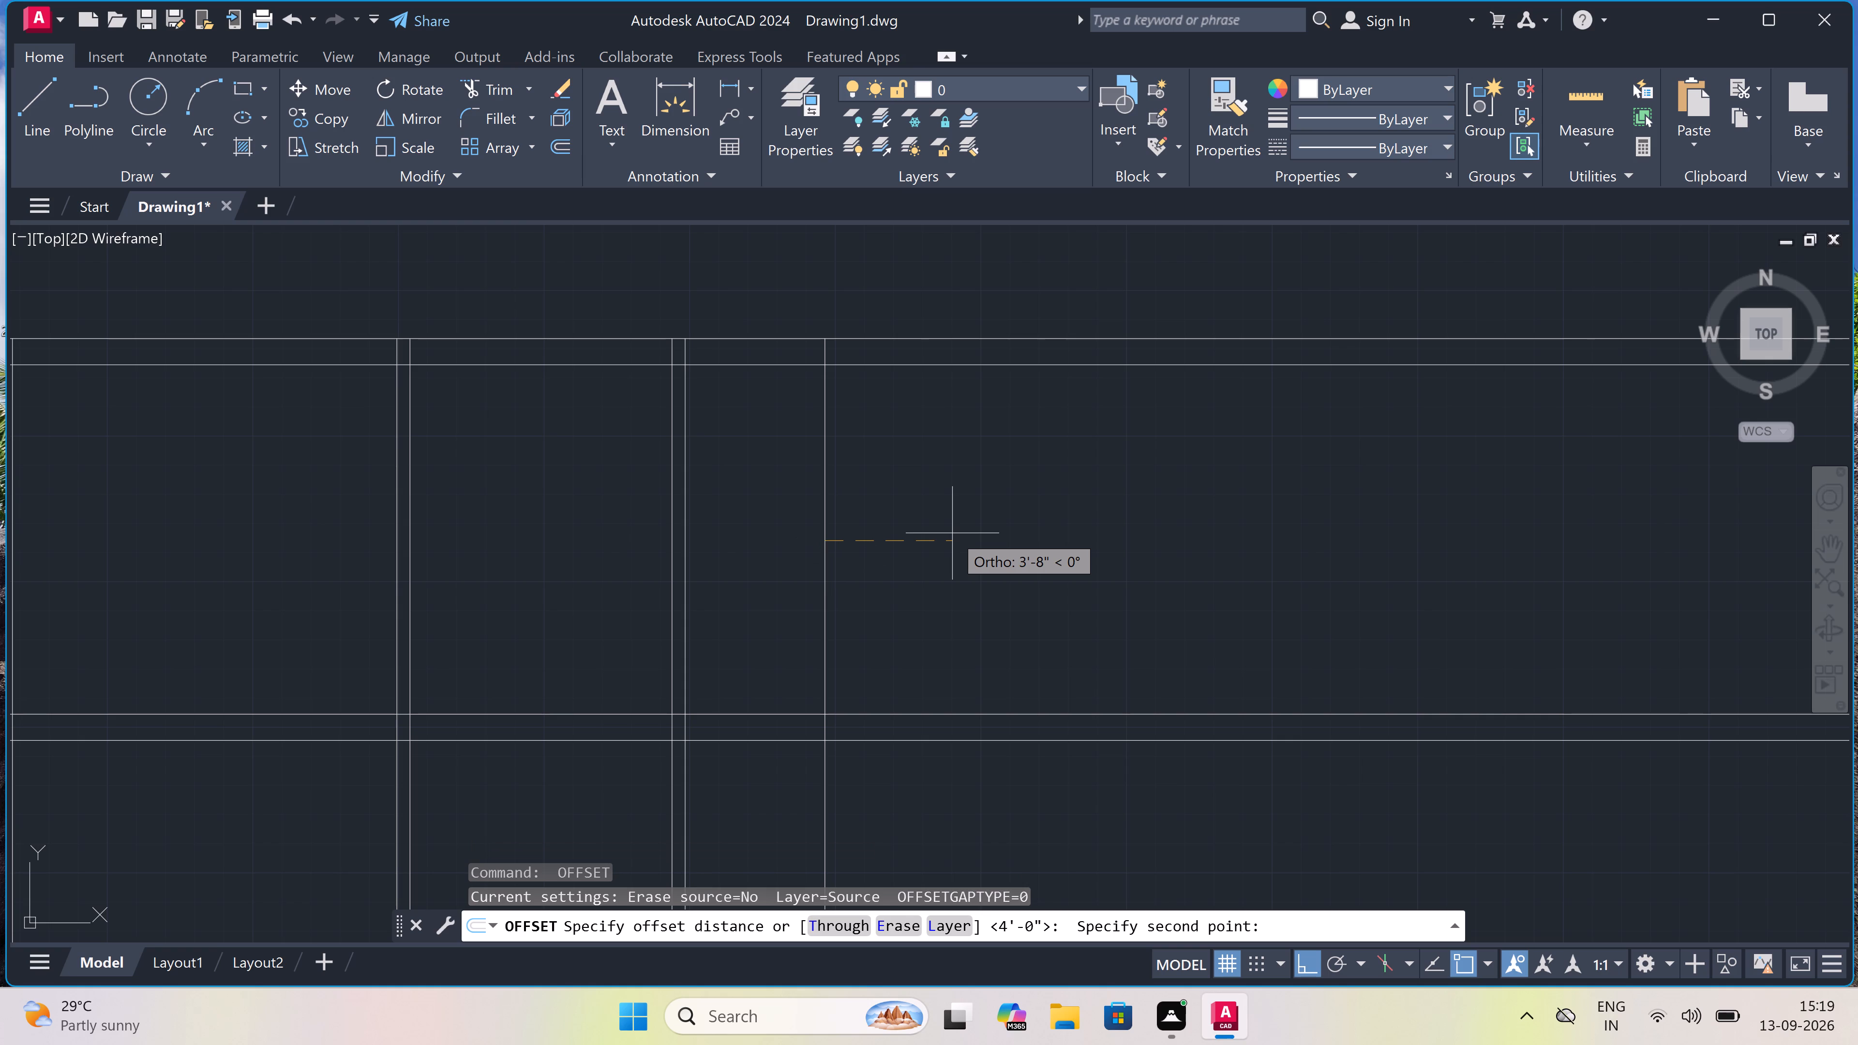
type("9\"")
key("space")
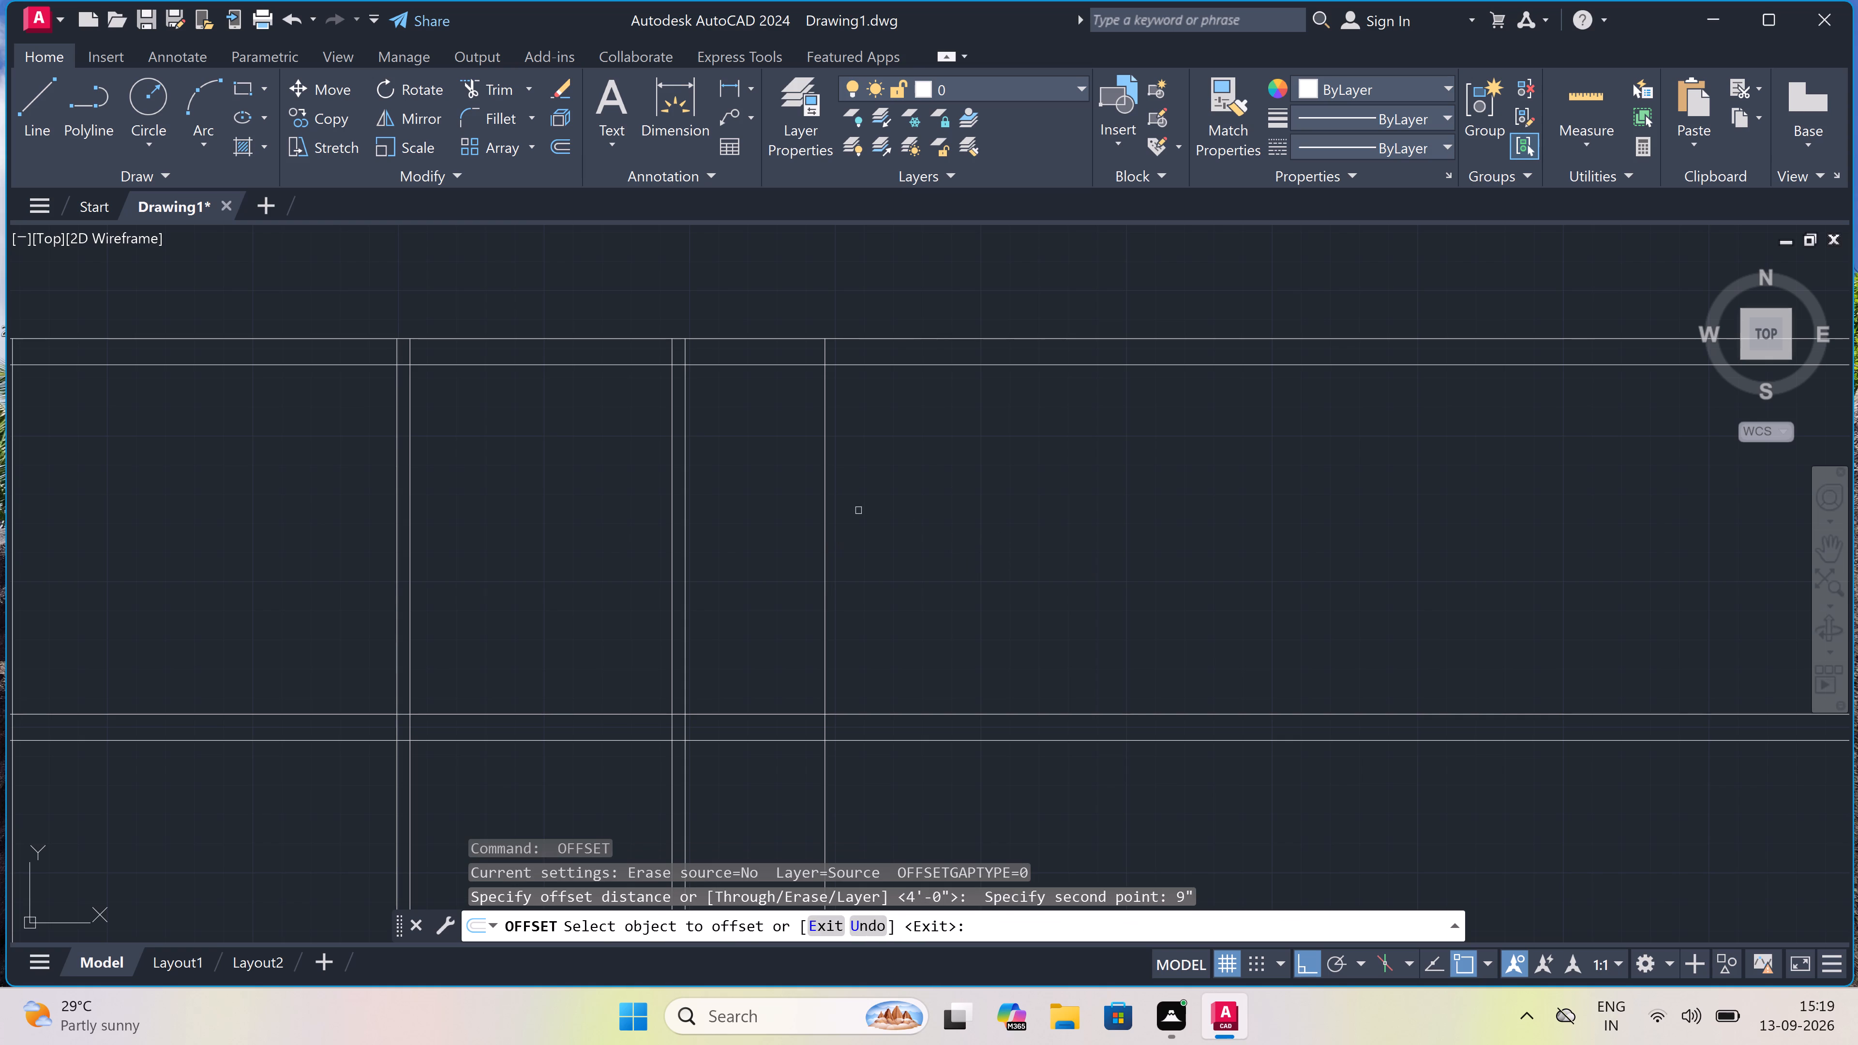
left_click_drag(825, 513, 836, 513)
left_click(869, 517)
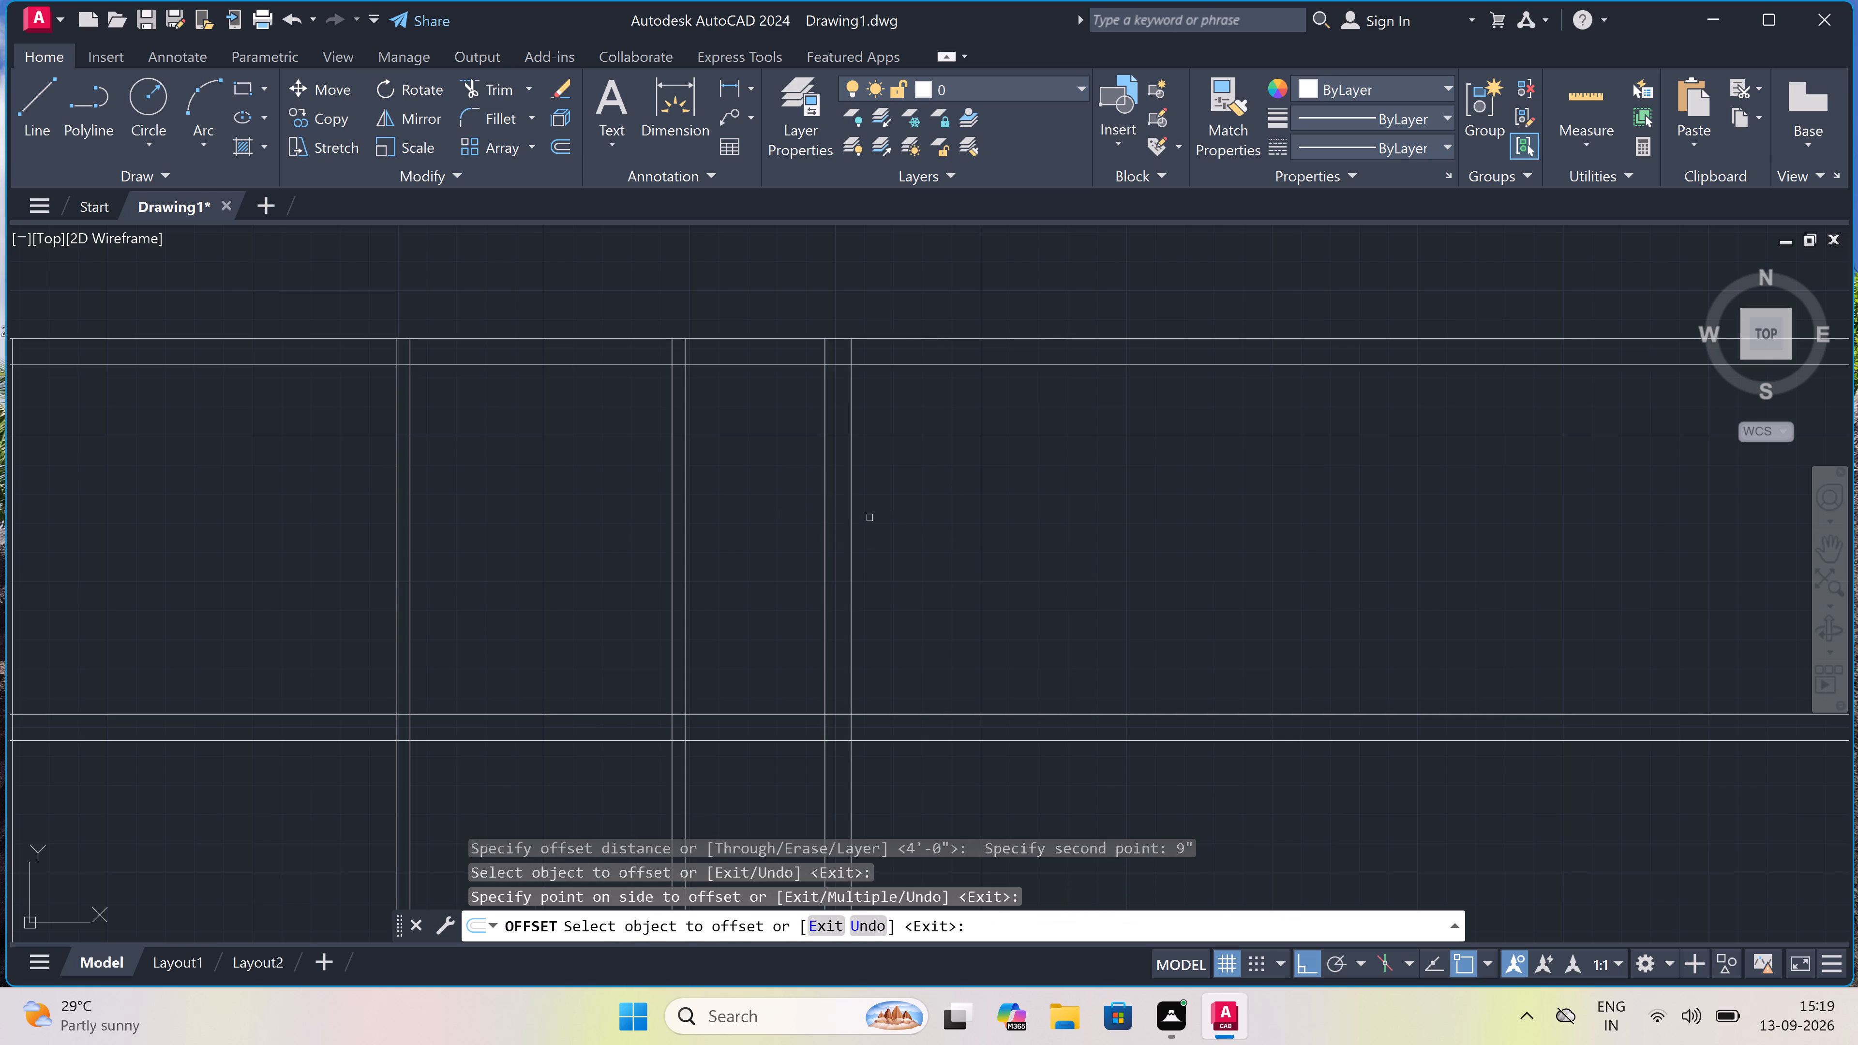
key("Escape")
Offset the inner horizontal line of the top wall 7' downward.
key("space")
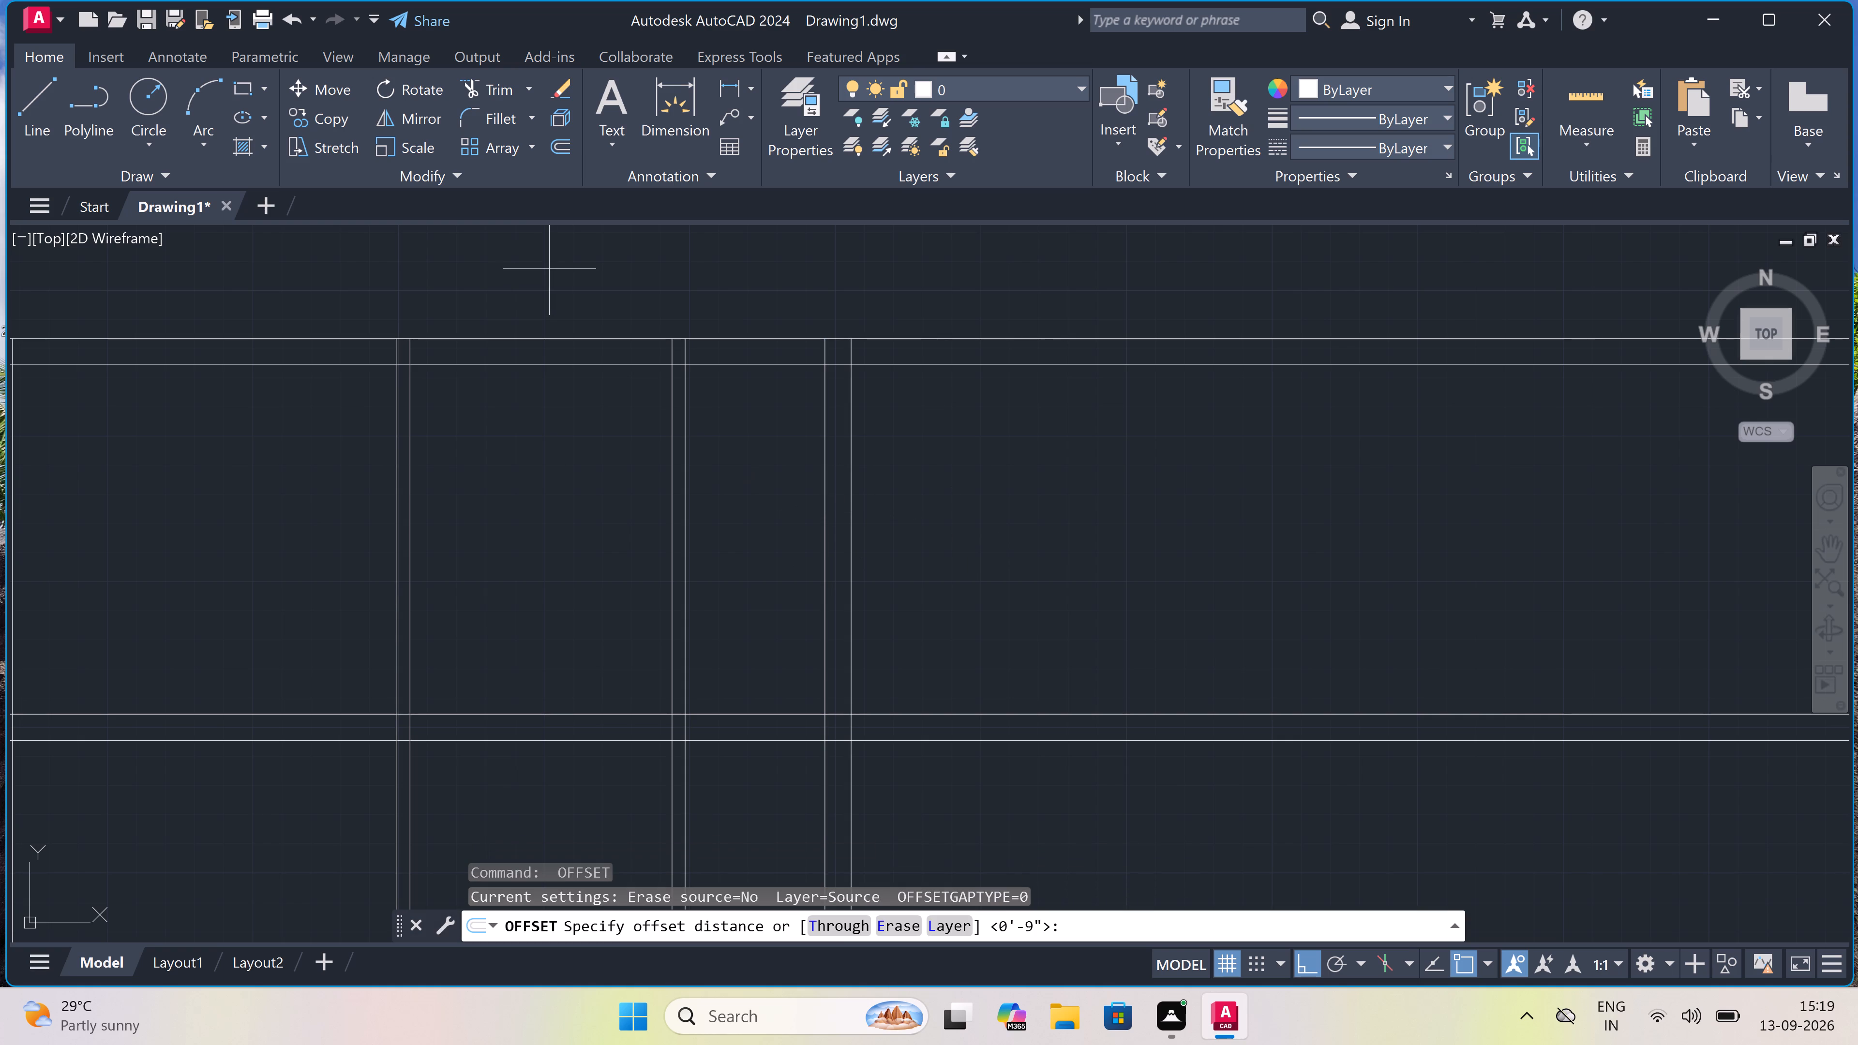
left_click_drag(513, 365, 514, 392)
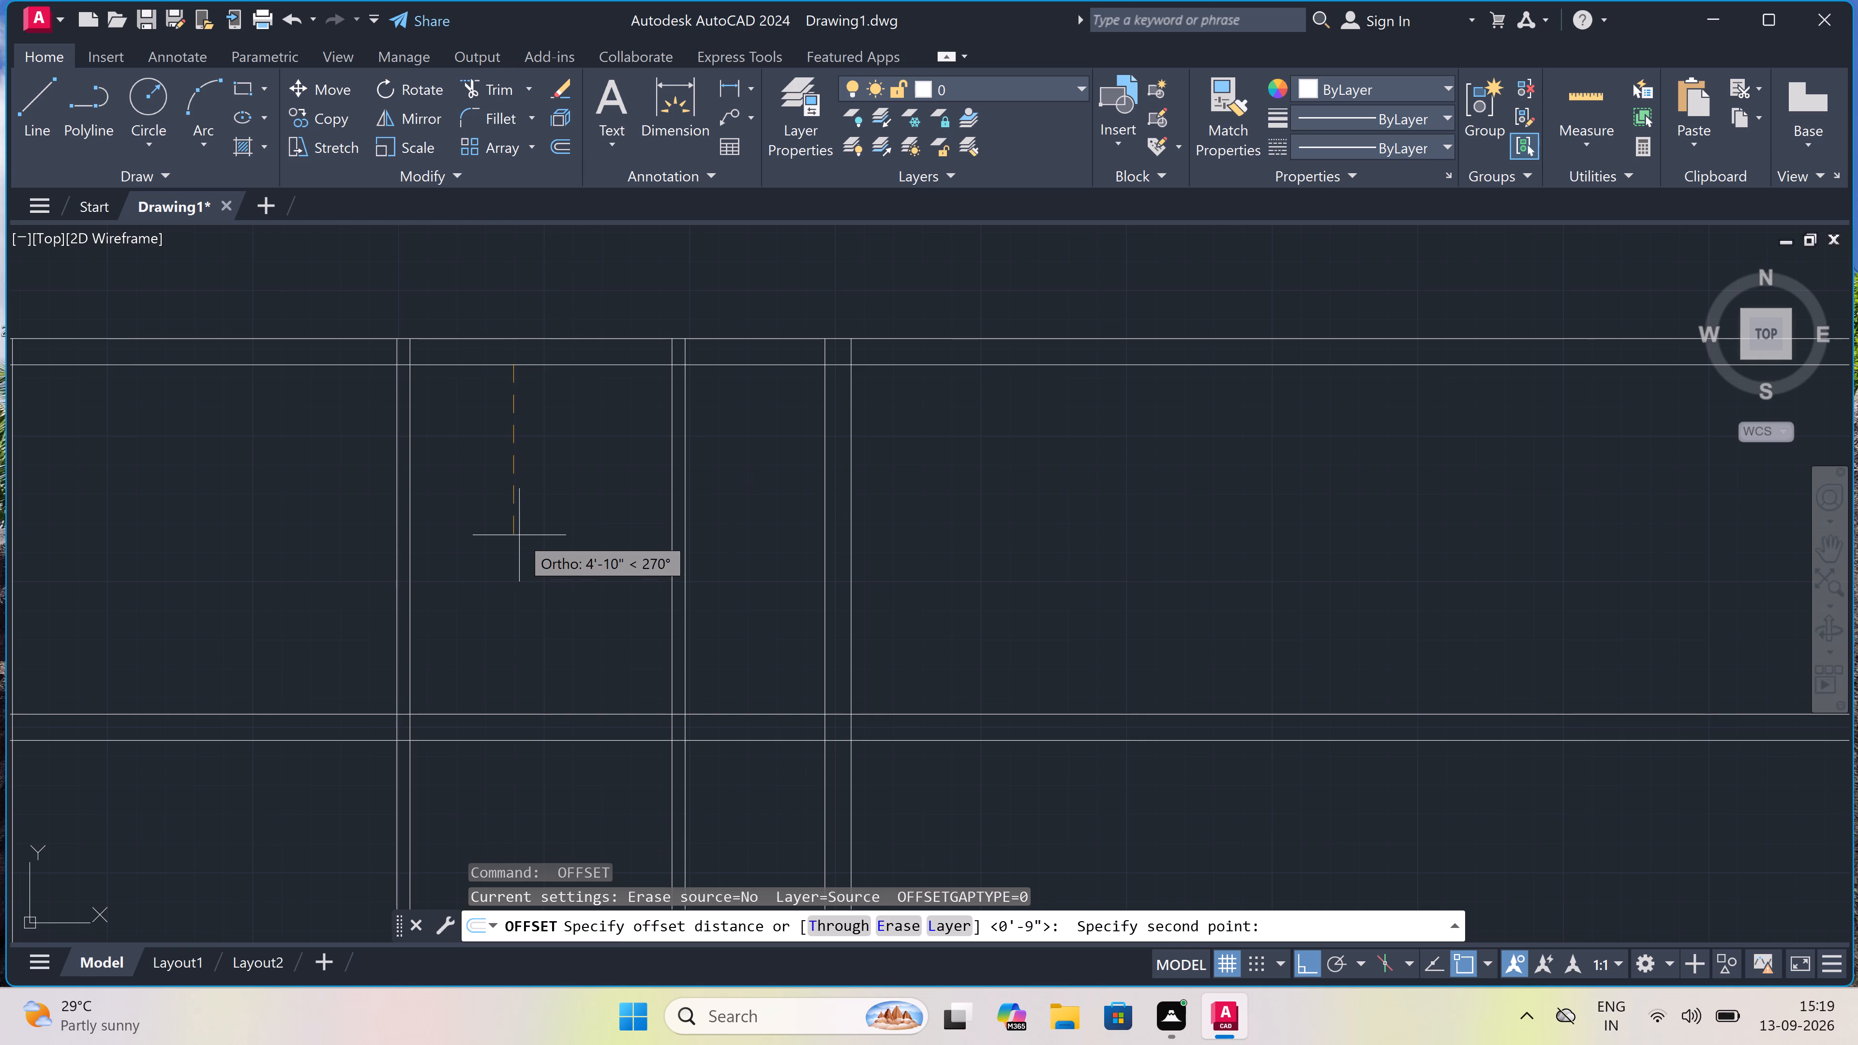
type("7'")
key("space")
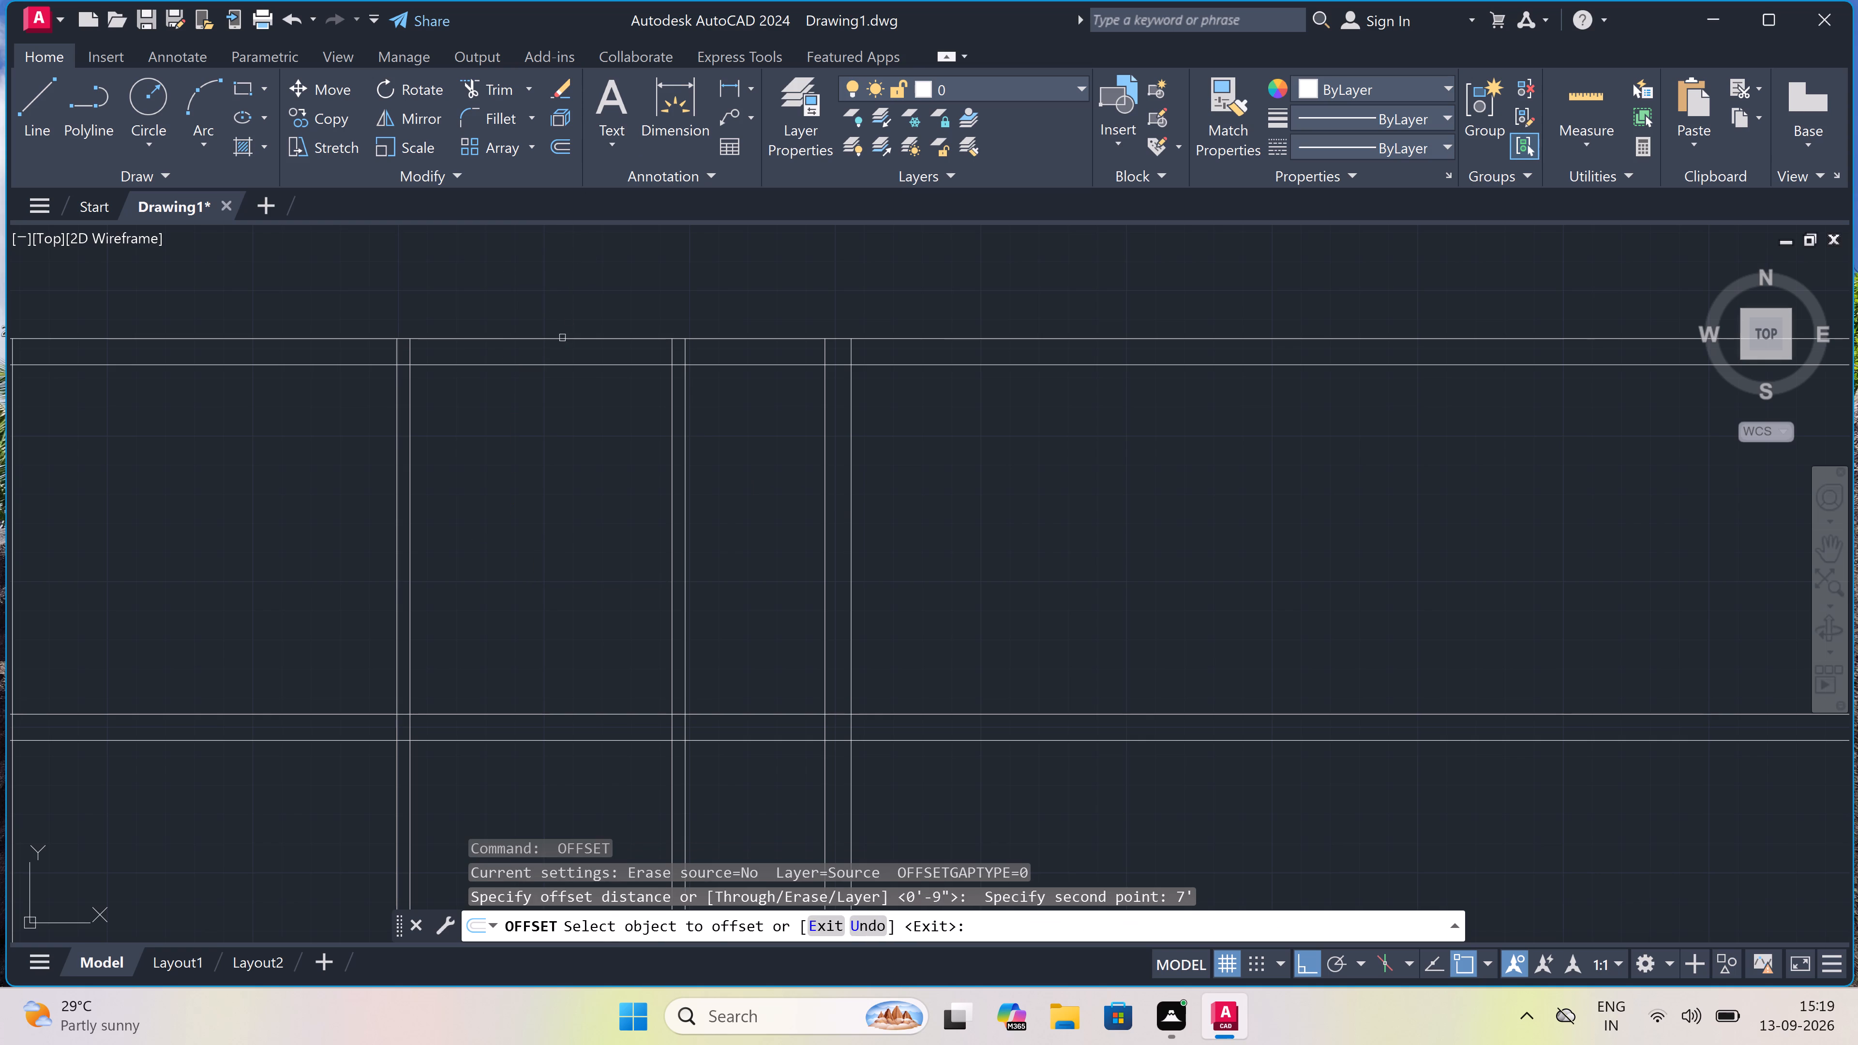
left_click_drag(554, 362, 551, 416)
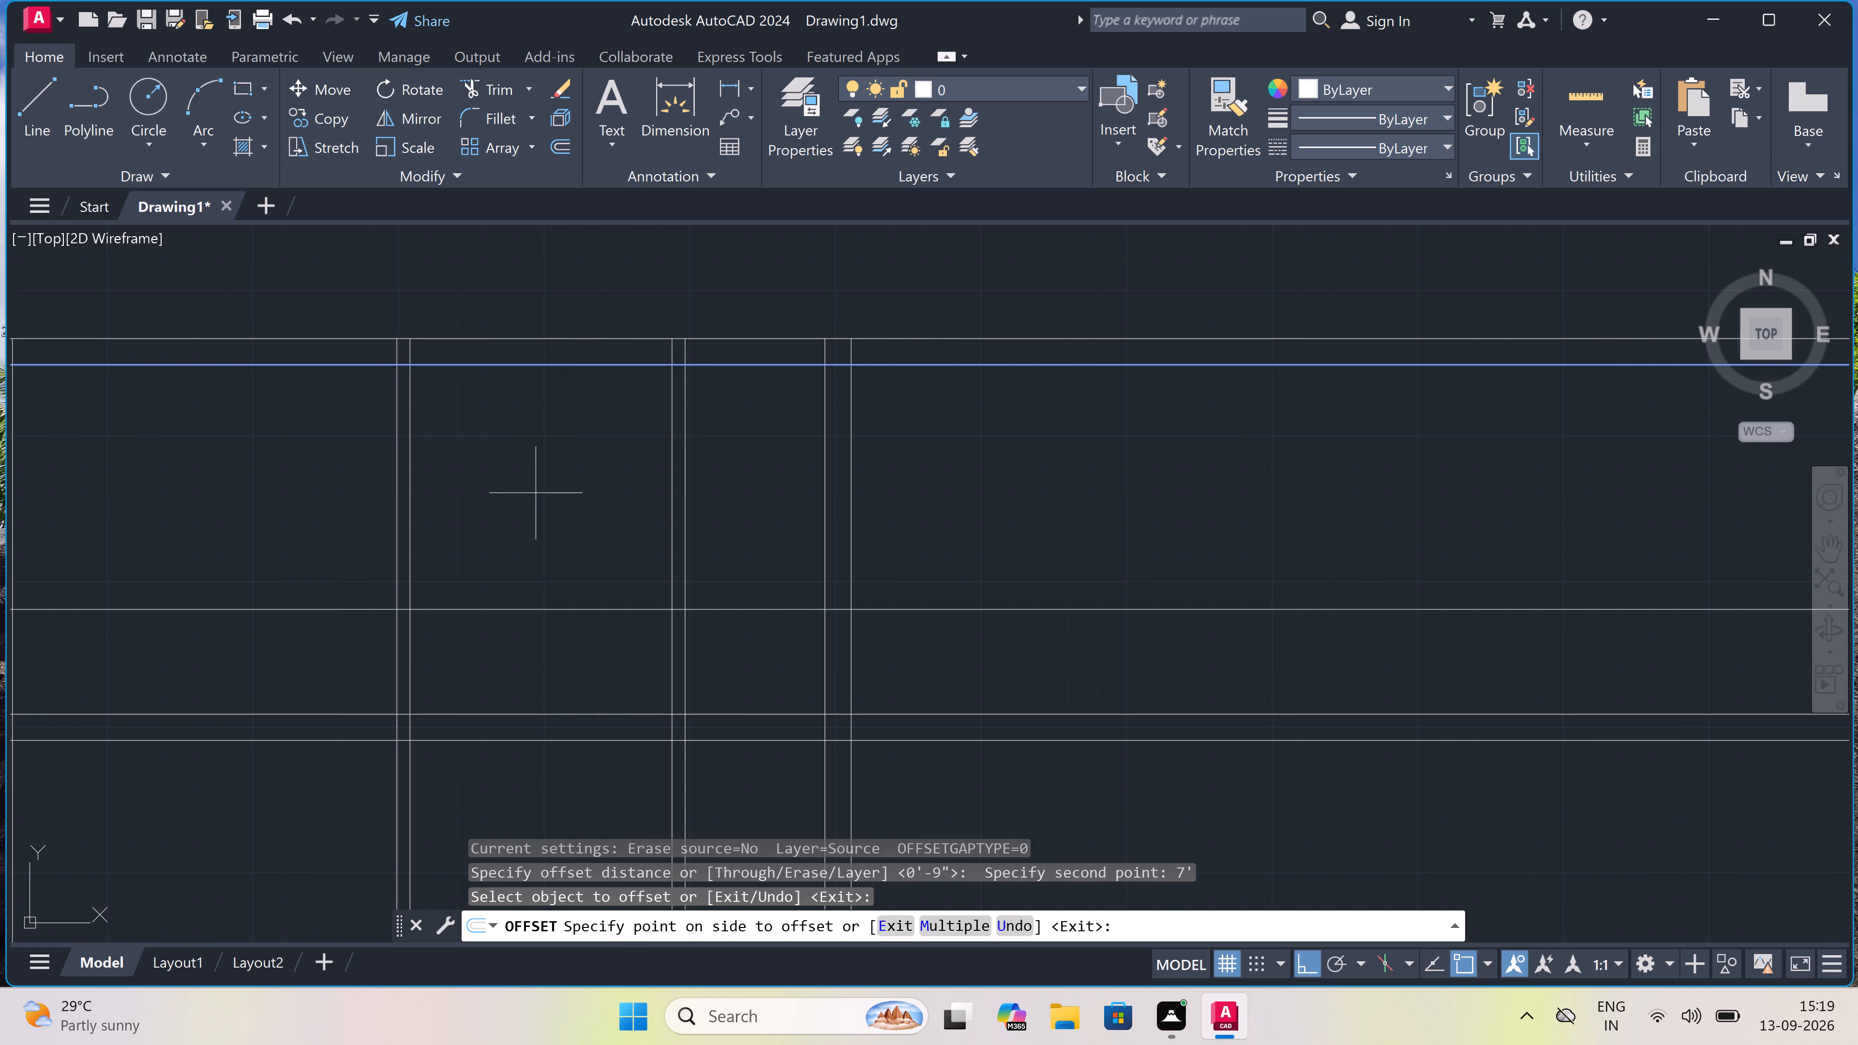
left_click(536, 511)
key("Escape")
Offset the new horizontal line 4.5" downward to form a horizontal partition wall.
key("space")
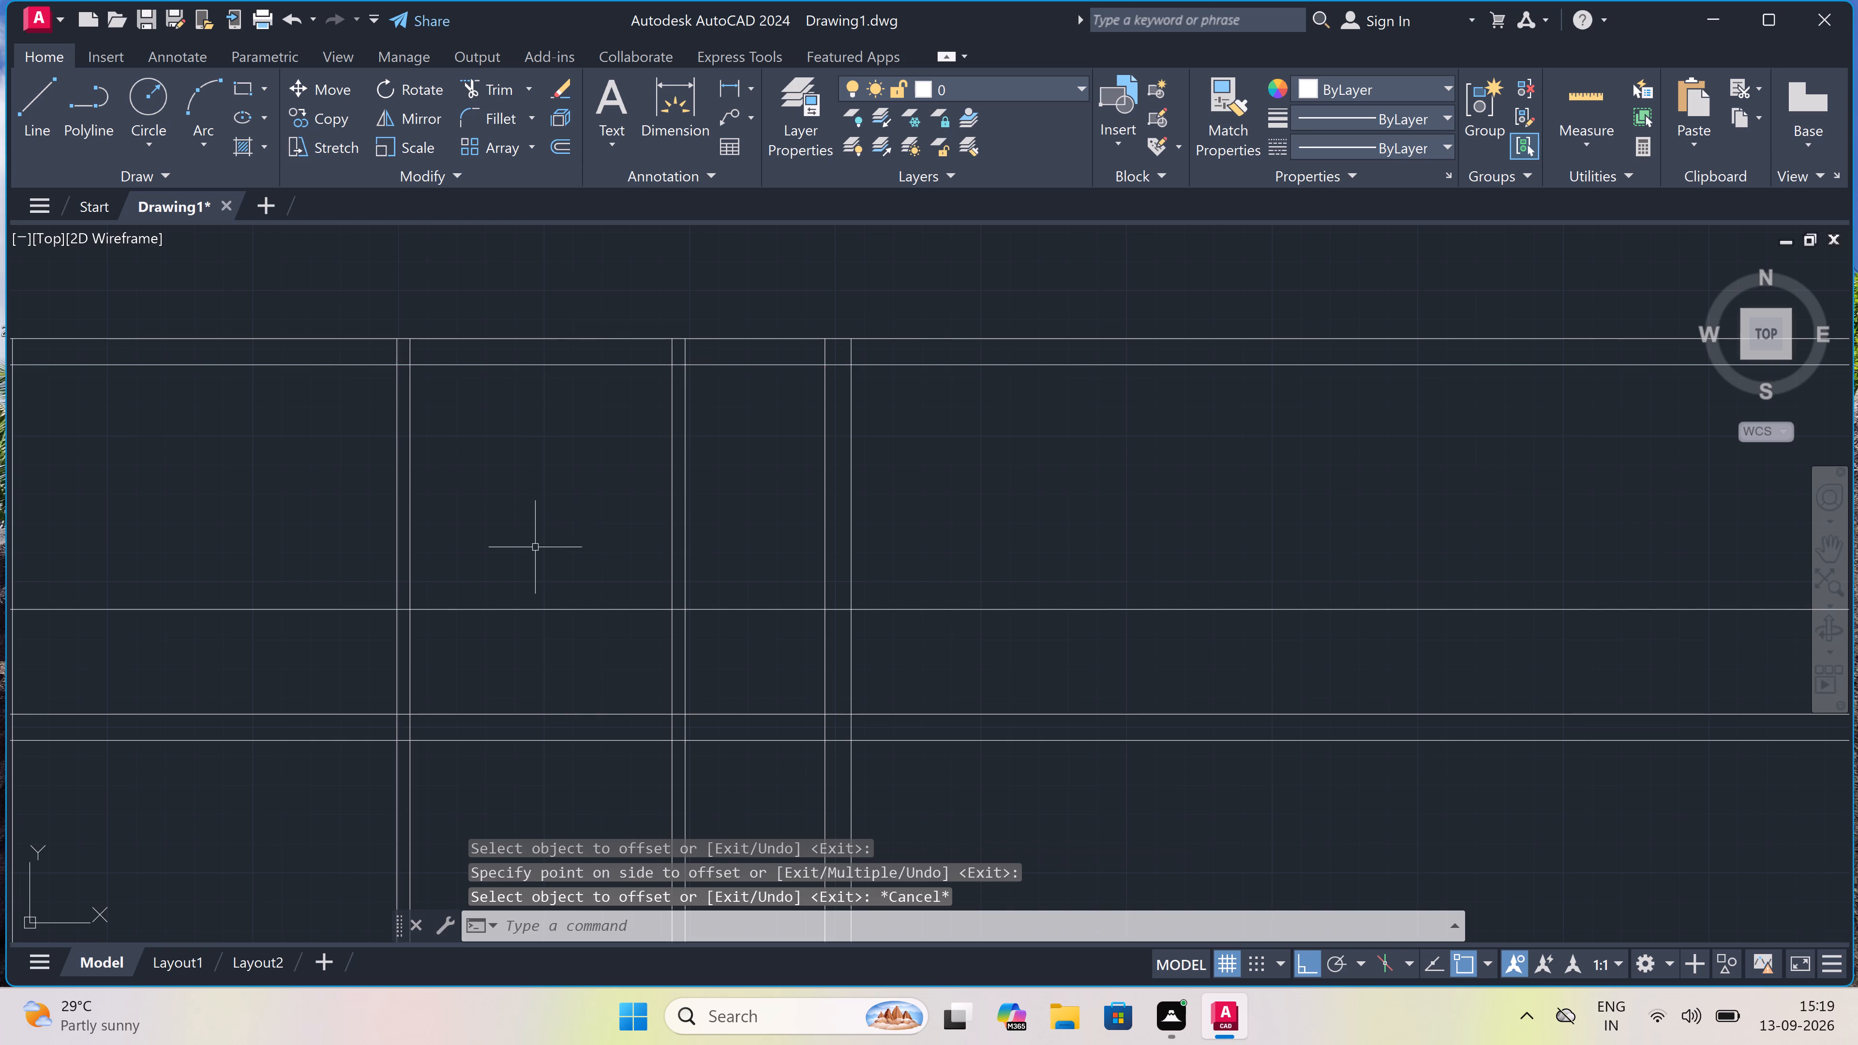
left_click_drag(552, 608, 564, 644)
type("4.5\"")
key("space")
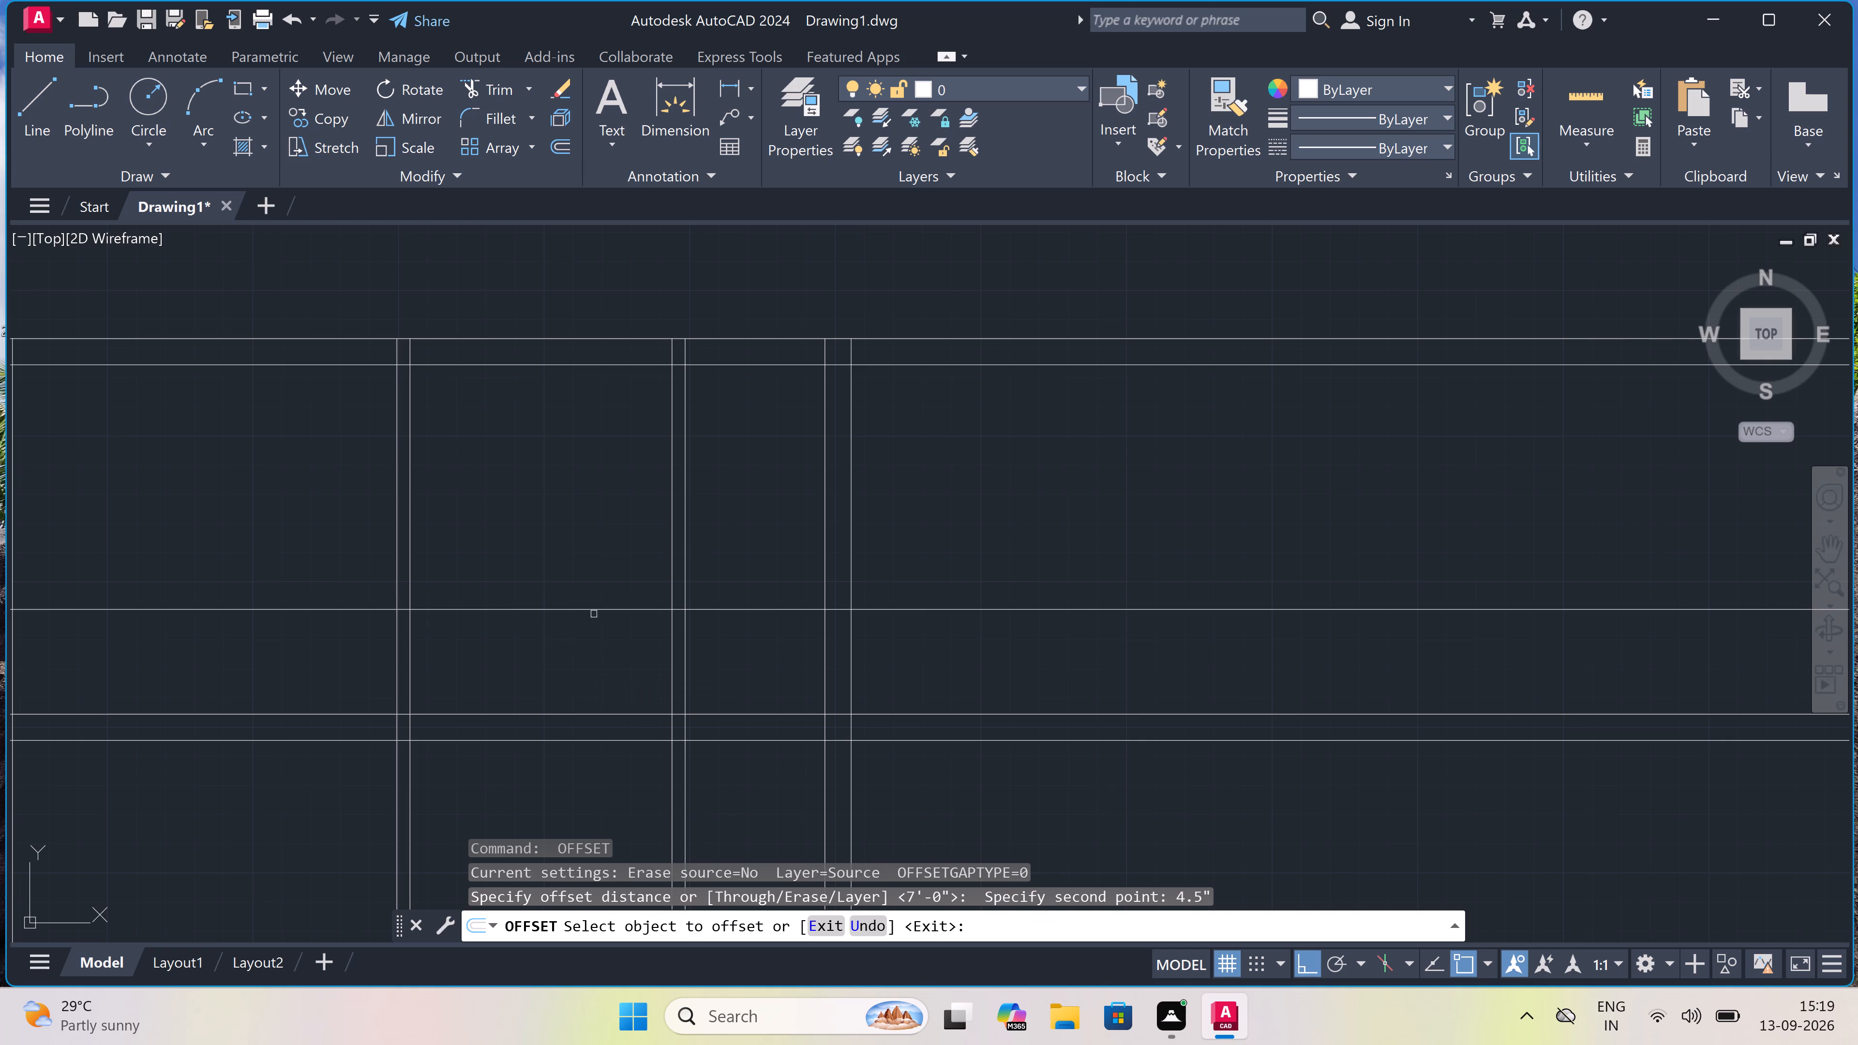
left_click_drag(591, 609, 589, 618)
left_click(584, 650)
key("Escape")
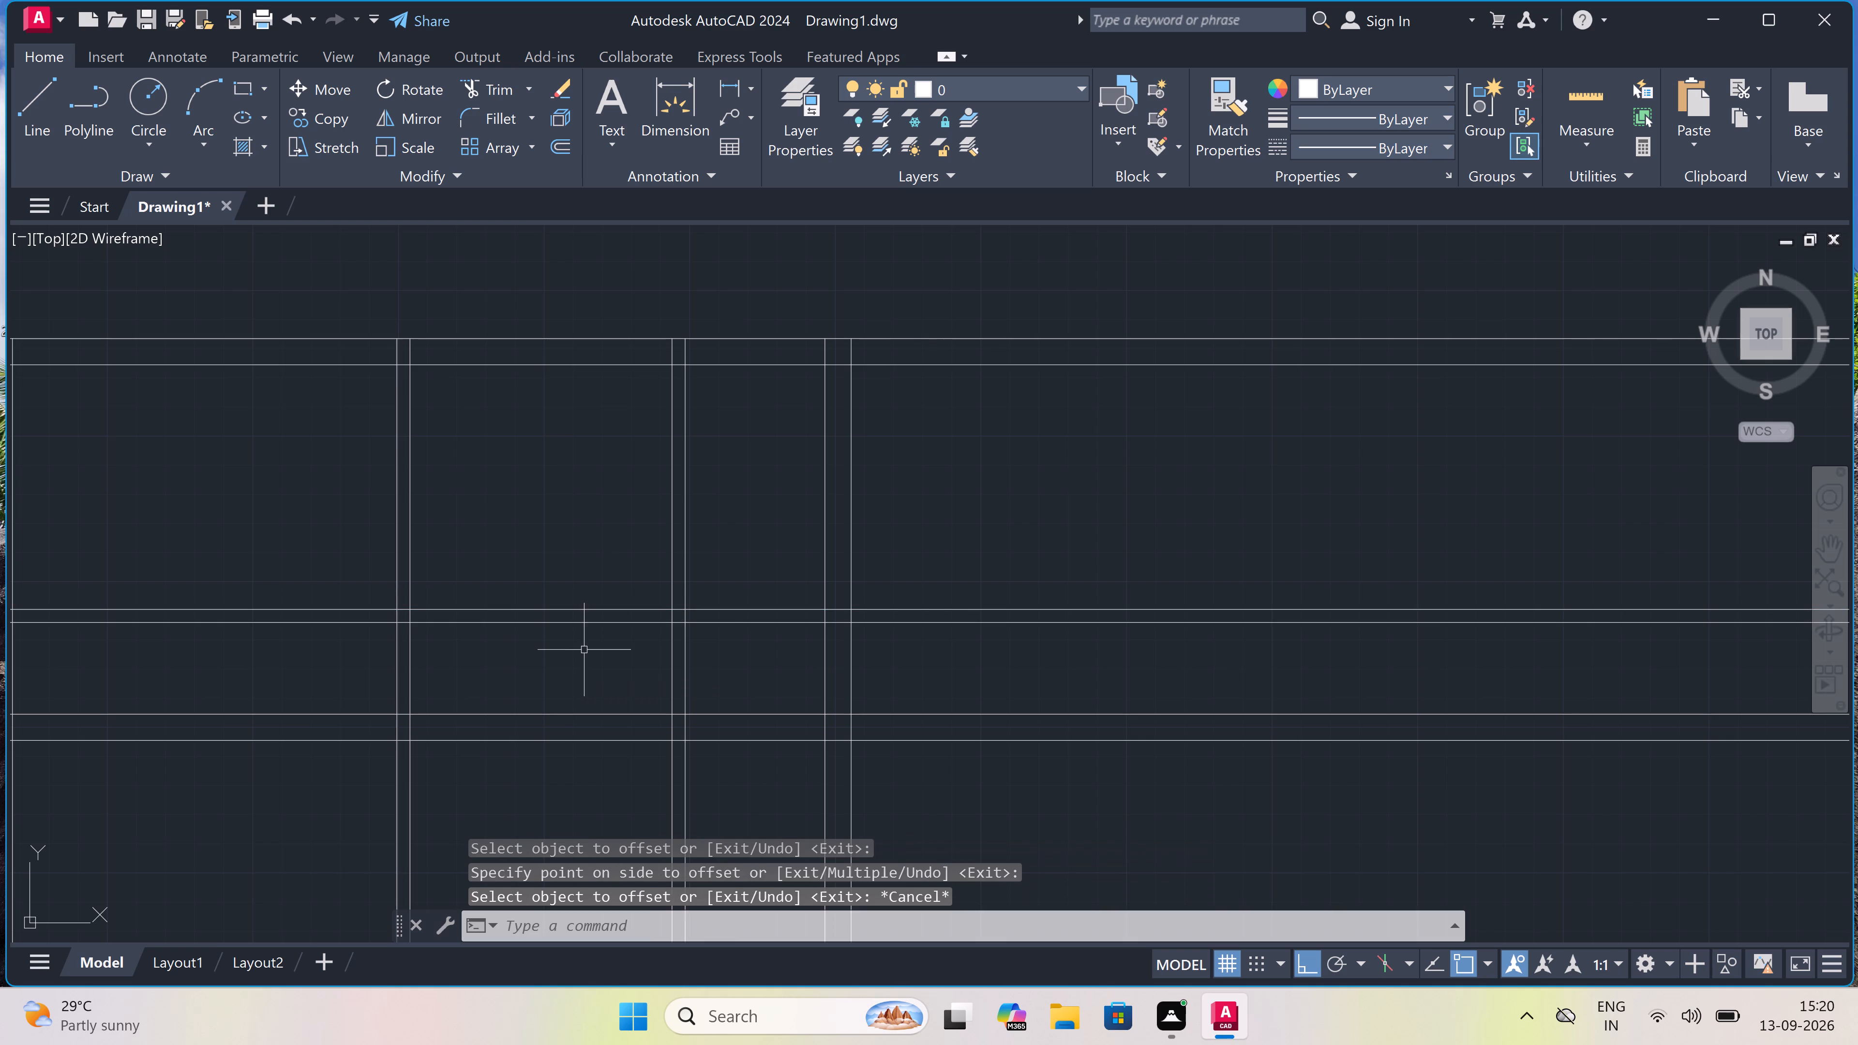
Trim both lines of the lower 9" horizontal wall between the first partition wall and the third vertical wall.
scroll(584, 650, "down", 4)
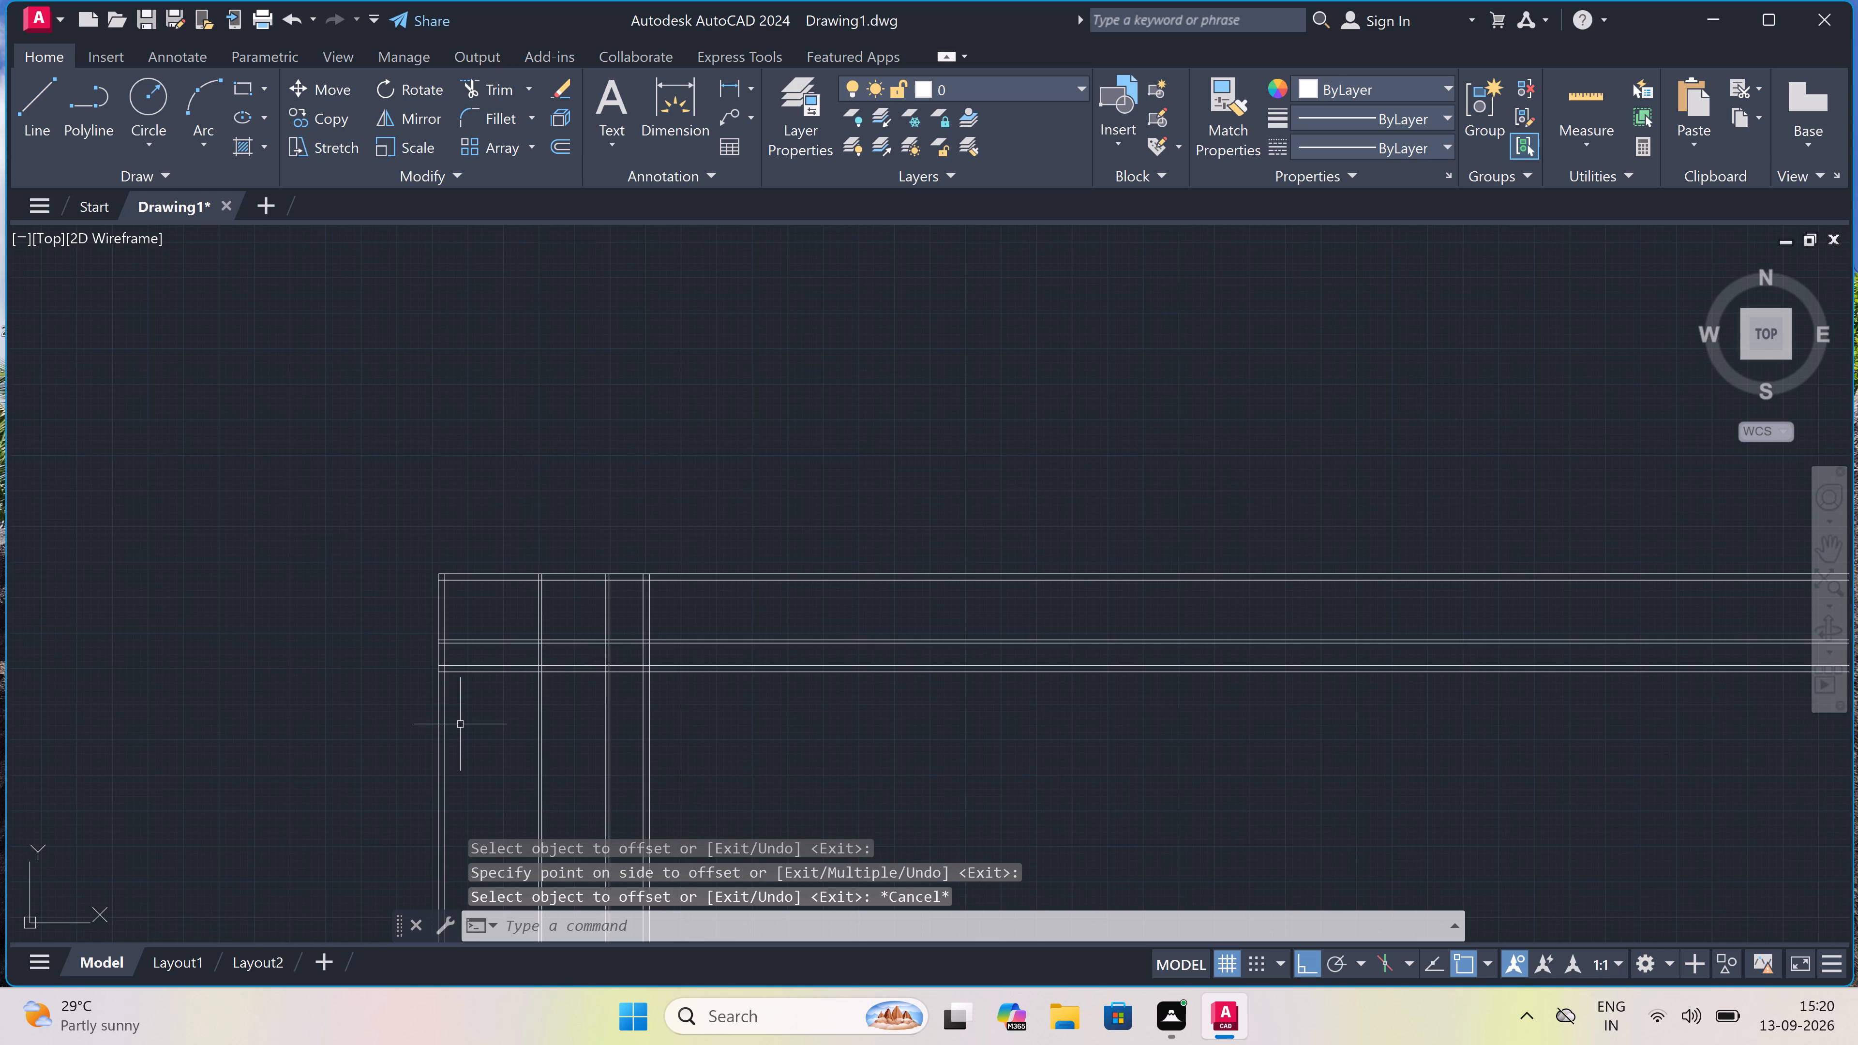
scroll(469, 741, "up", 3)
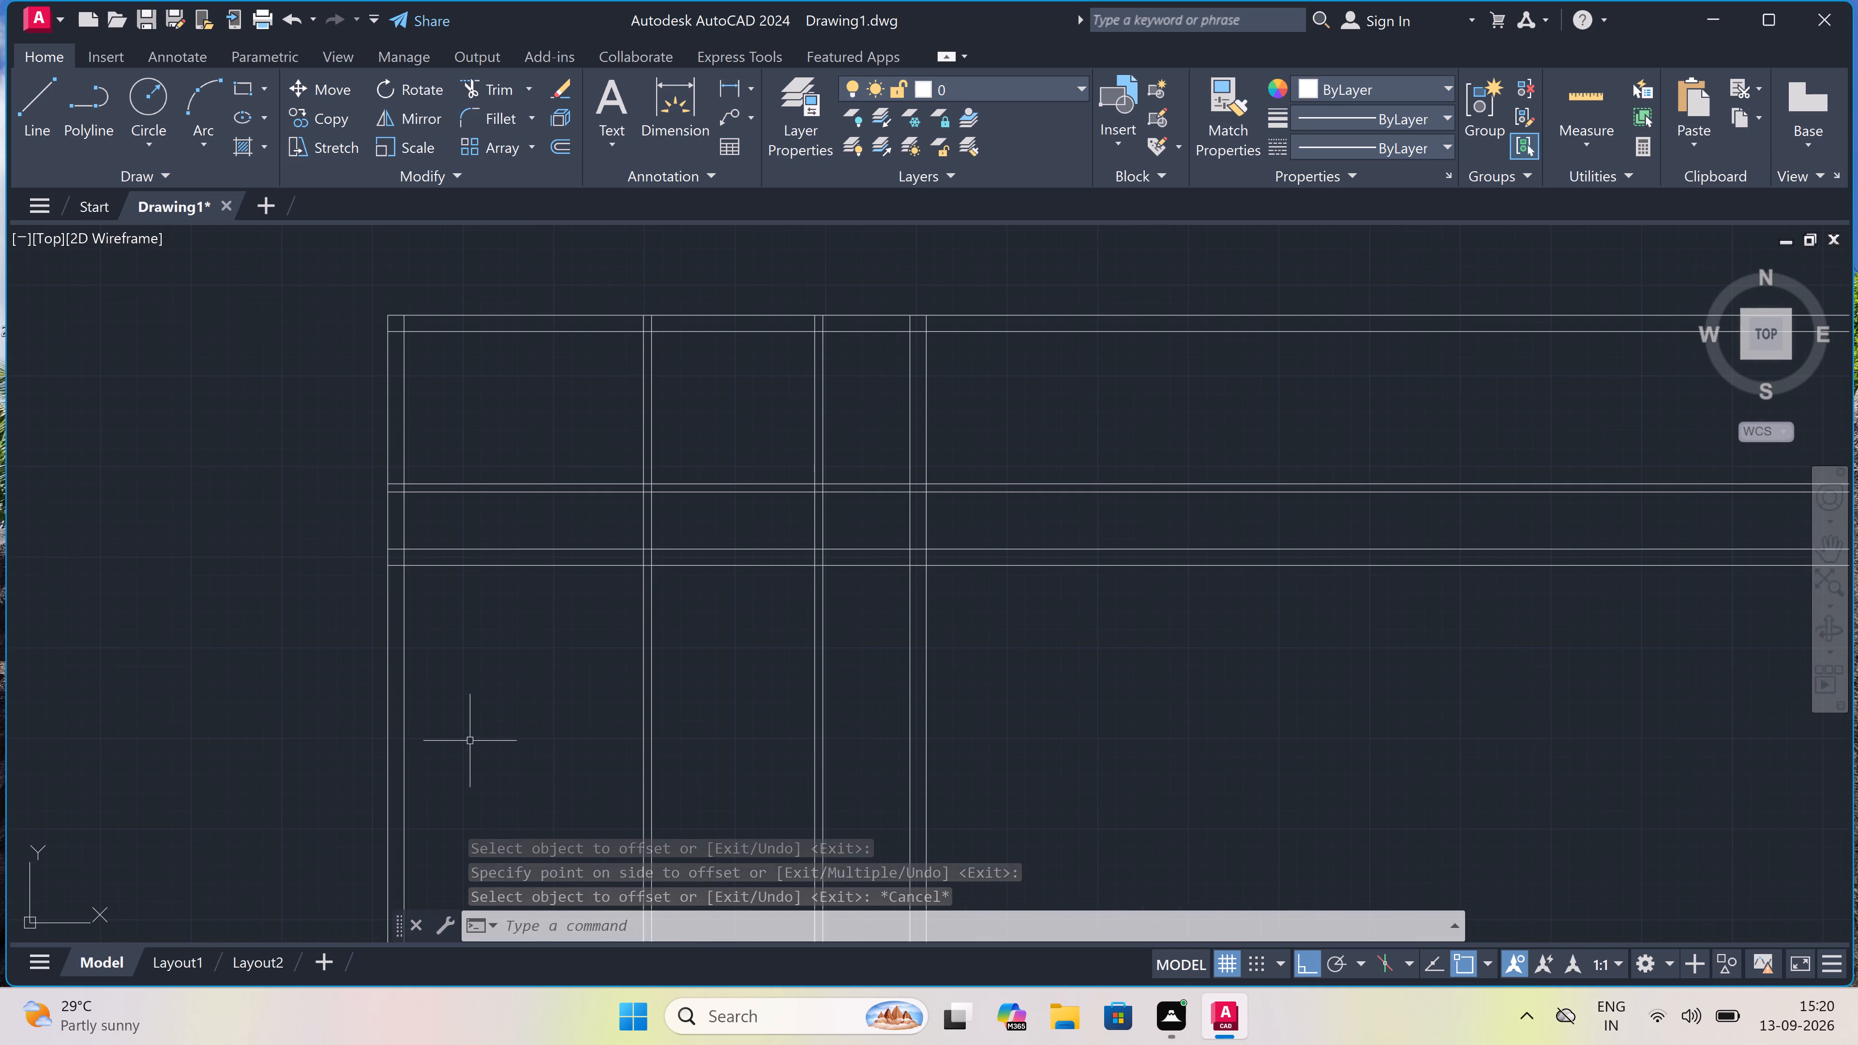
scroll(780, 613, "up", 1)
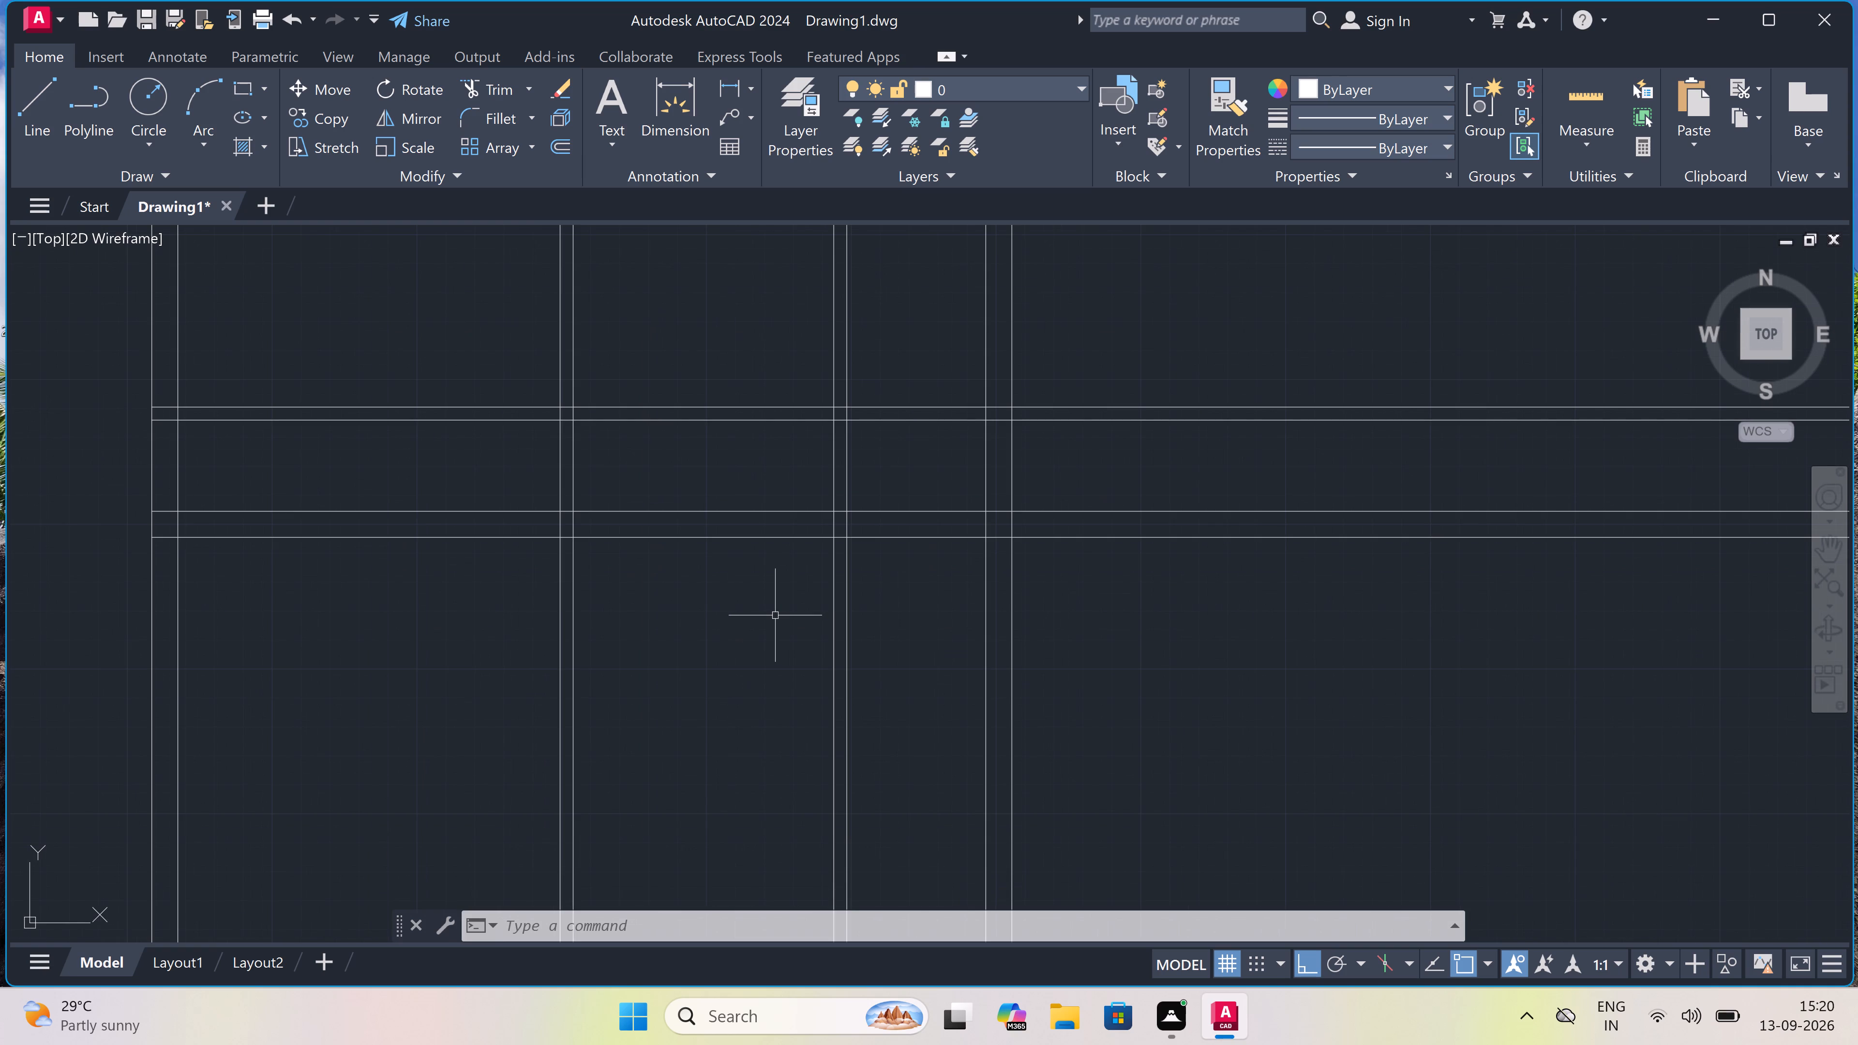
type("tr")
key("space")
left_click(766, 618)
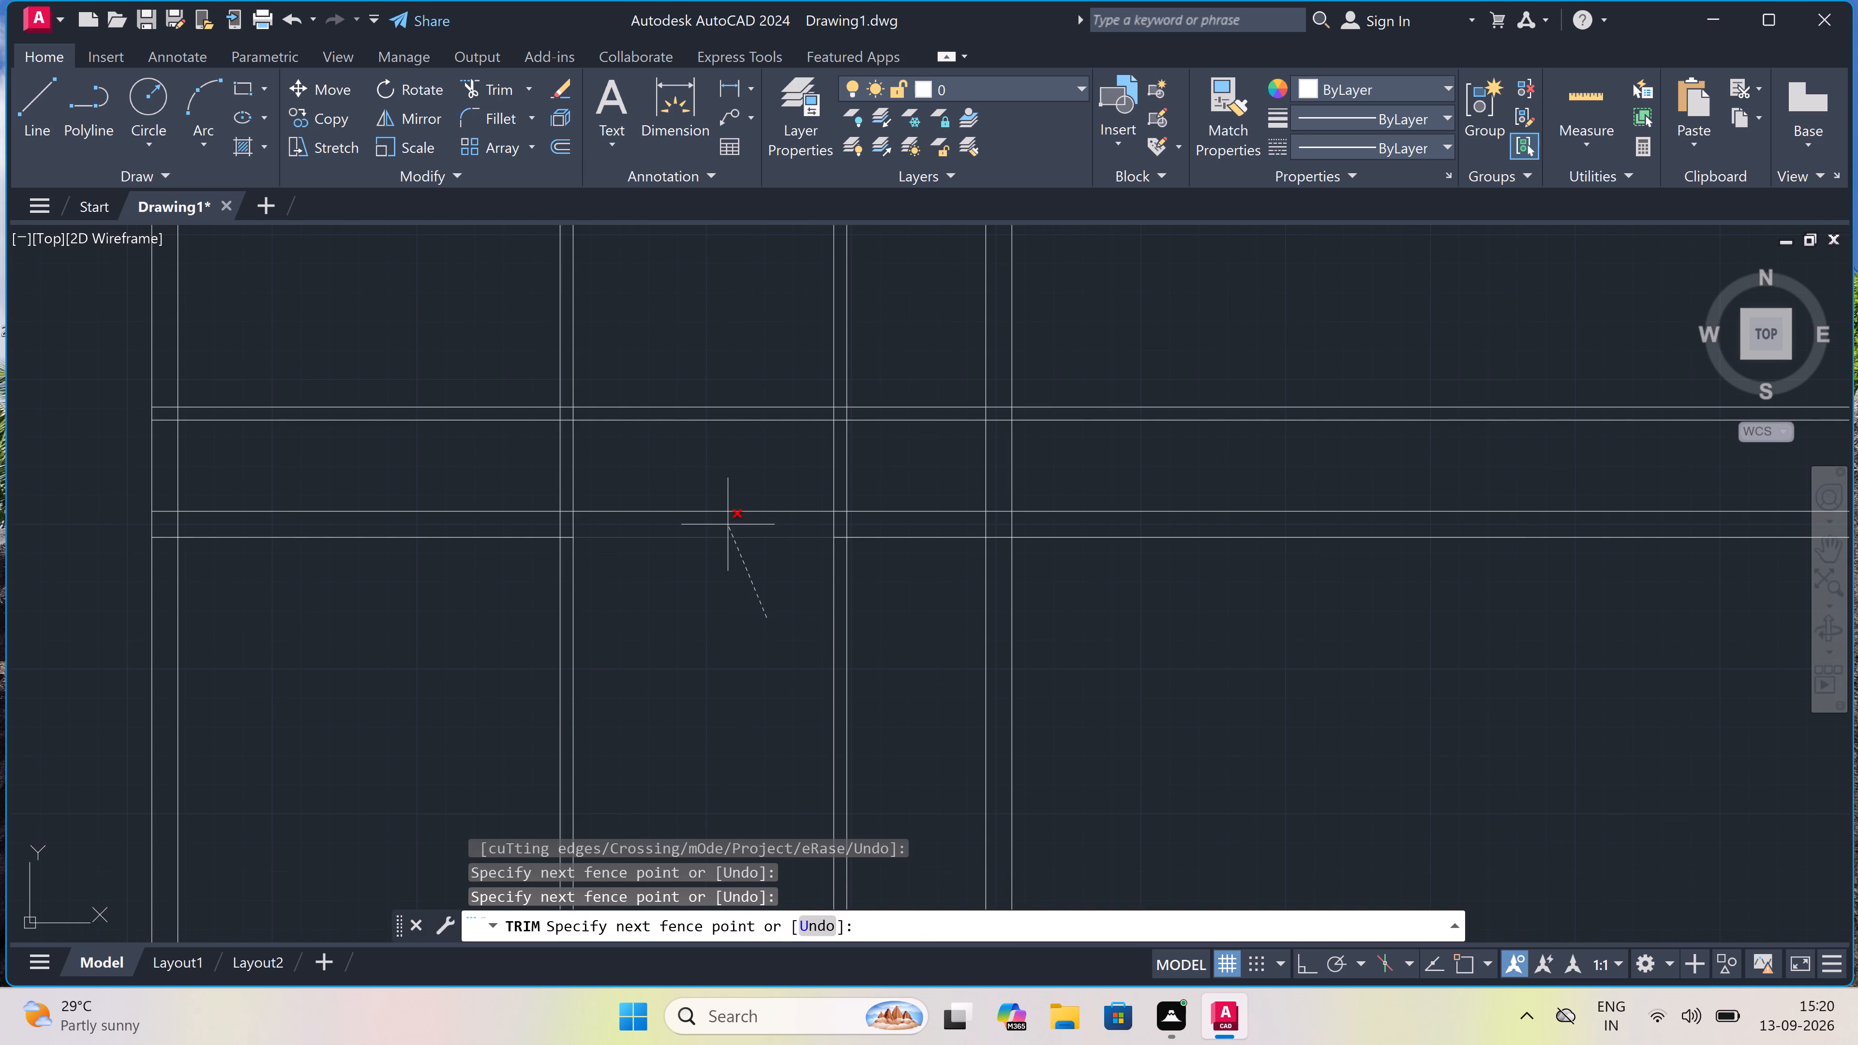
left_click(719, 476)
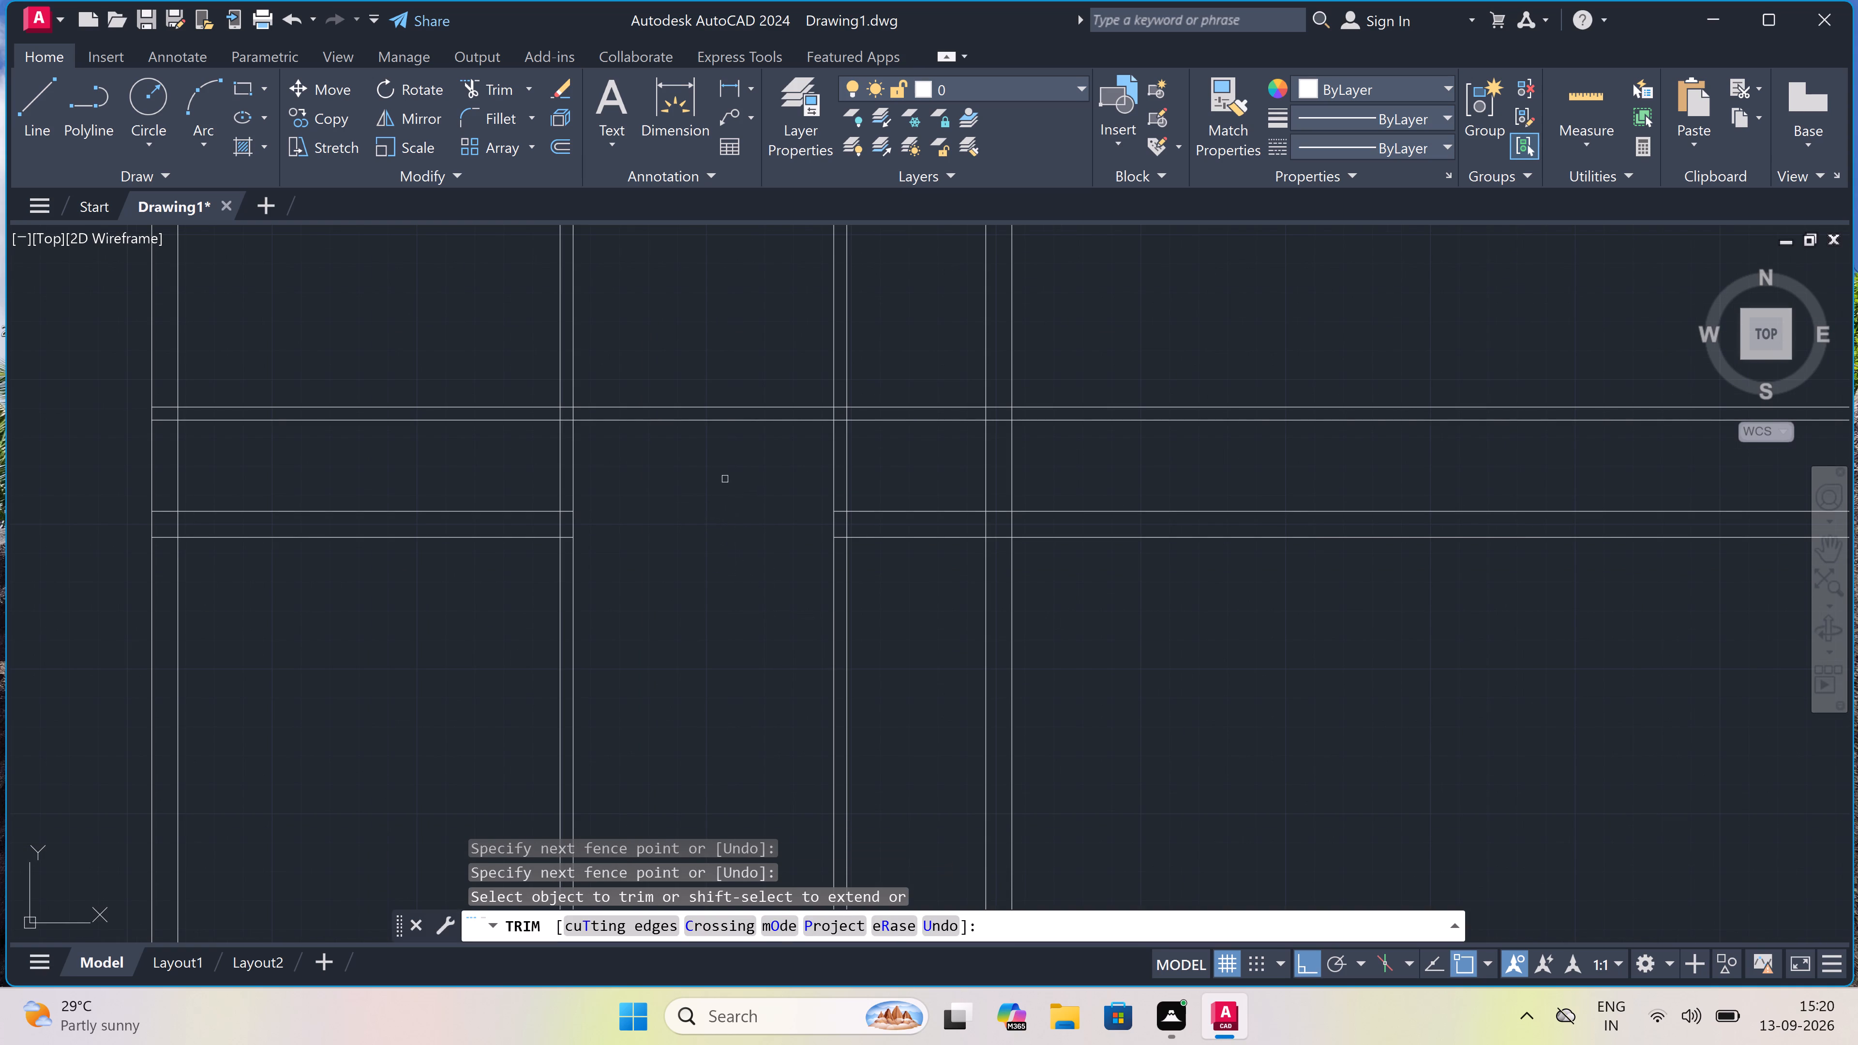
left_click_drag(903, 578, 904, 571)
left_click(912, 474)
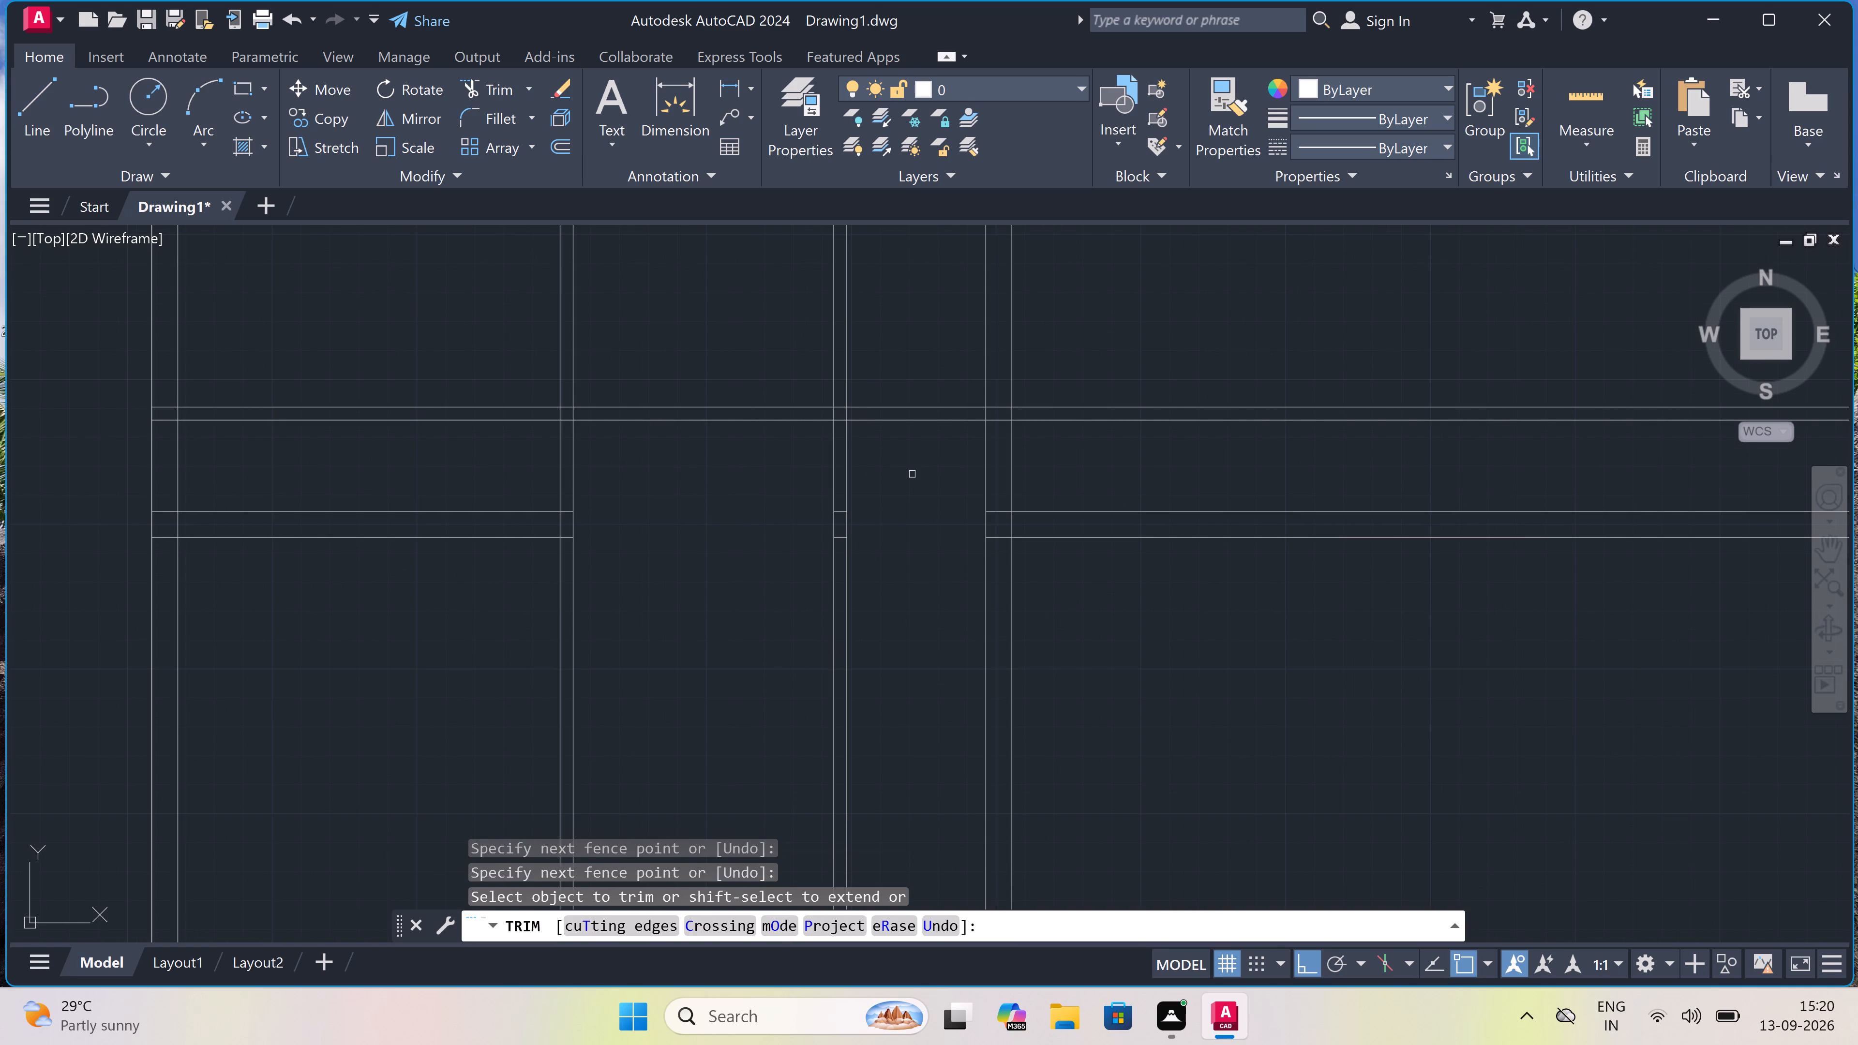
Trim away the second vertical partition wall below the 4.5" horizontal partition, including the leftover pieces at its crossing with the lower wall.
left_click(914, 482)
left_click(715, 510)
left_click_drag(731, 556, 806, 544)
left_click_drag(902, 515, 868, 546)
left_click(740, 618)
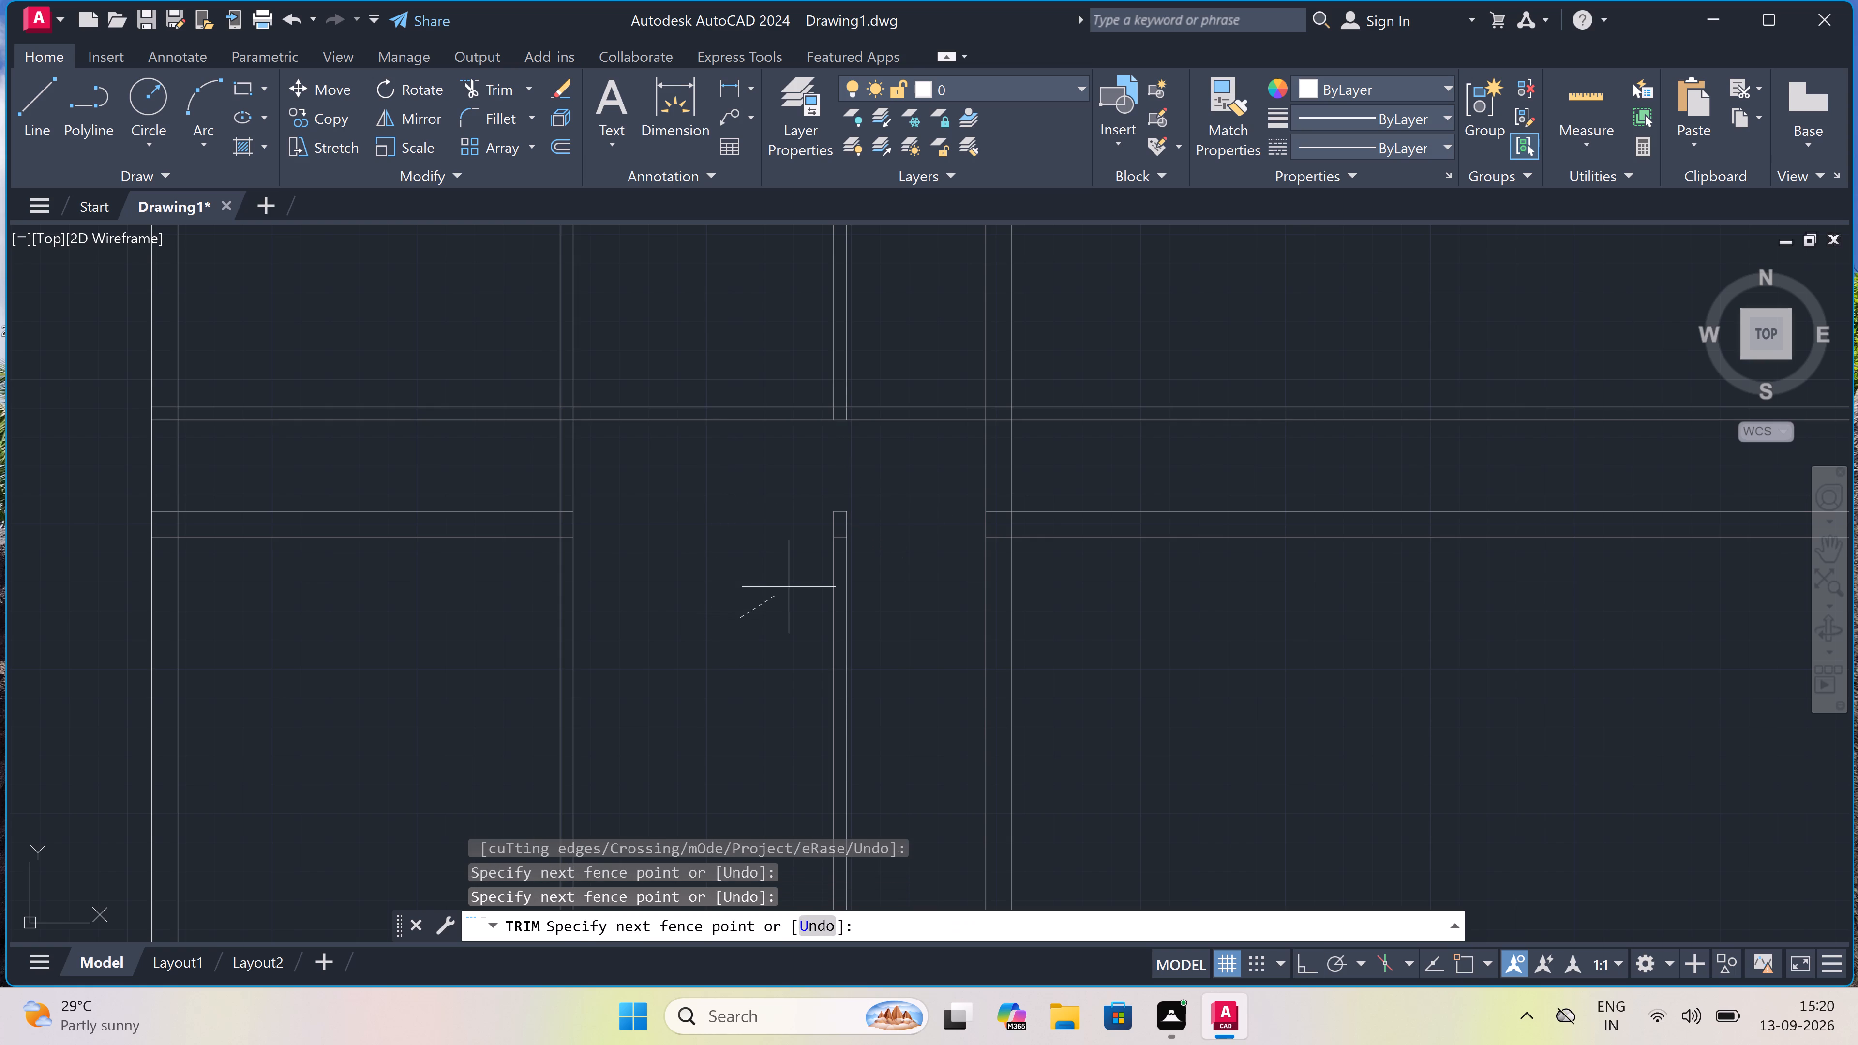
left_click(887, 499)
left_click_drag(865, 507, 837, 522)
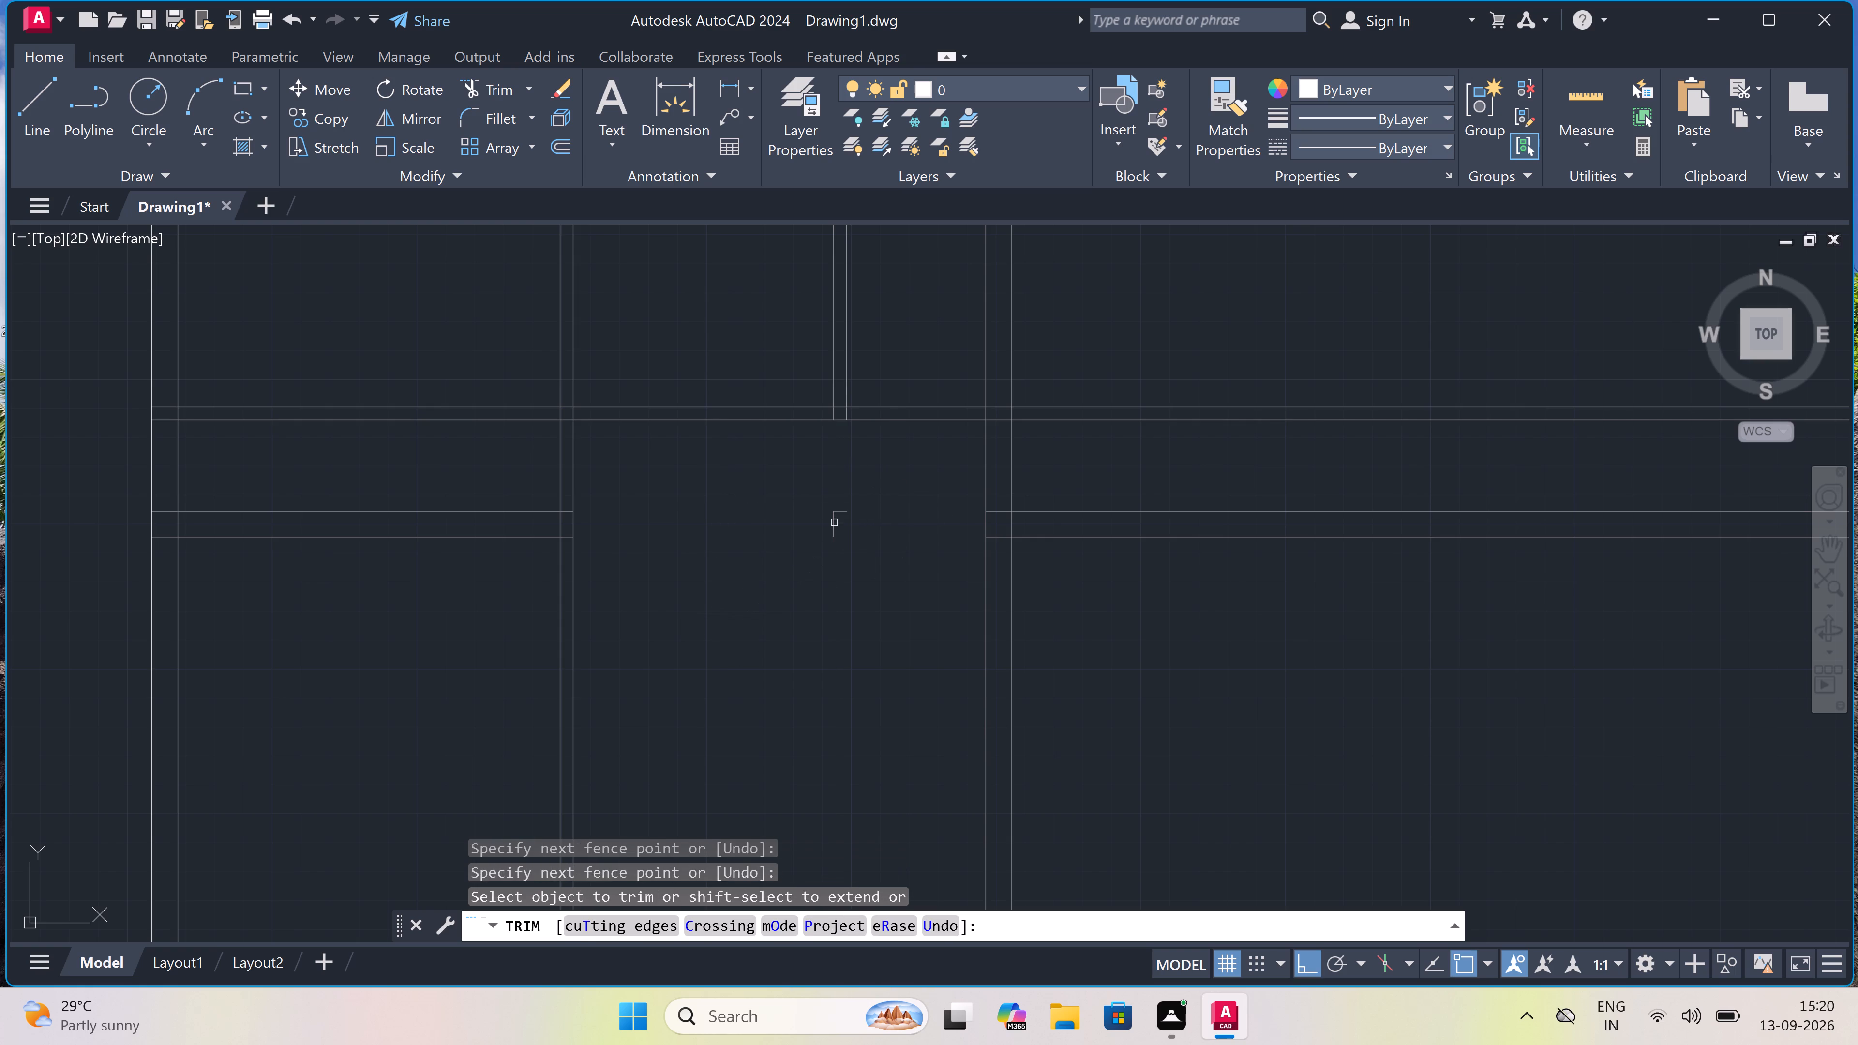
left_click(834, 522)
left_click(837, 510)
Trim all horizontal wall lines extending right of the third vertical wall, plus the lower walls' line pieces inside its thickness.
scroll(843, 515, "down", 2)
left_click_drag(964, 555, 974, 472)
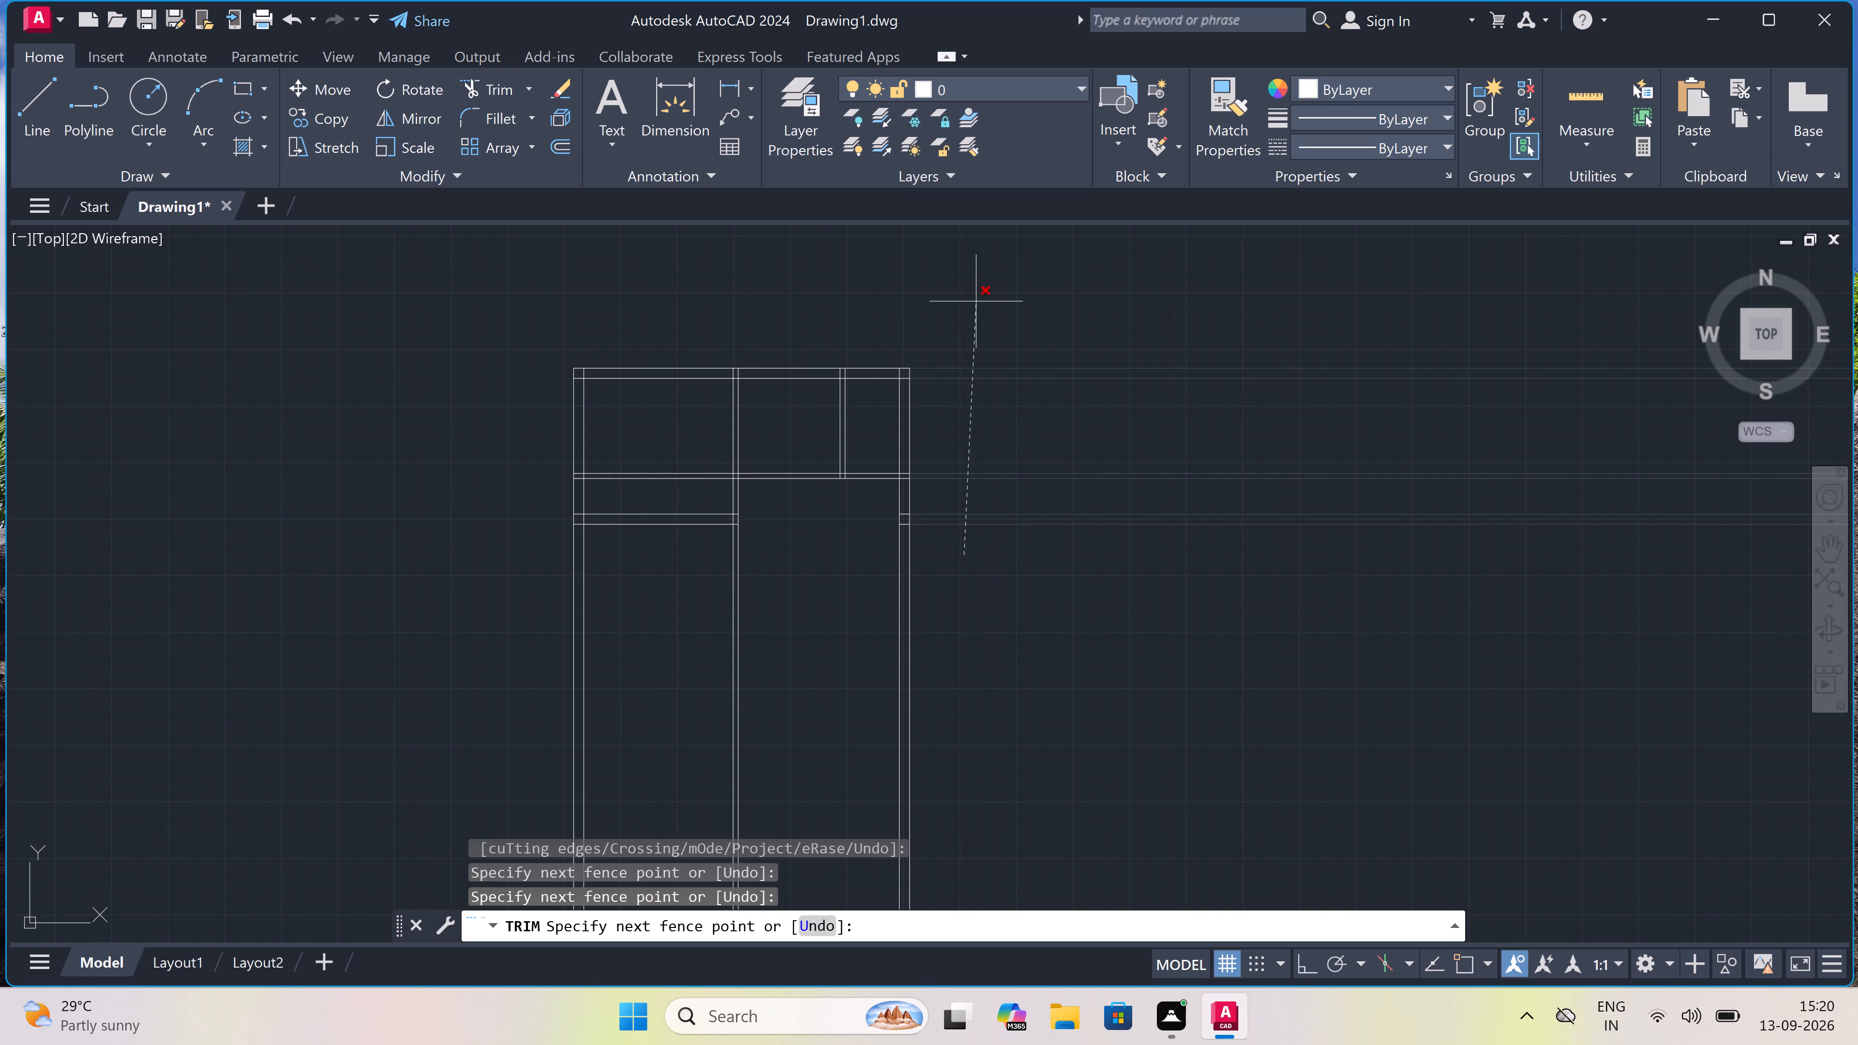
left_click(976, 301)
scroll(886, 481, "up", 3)
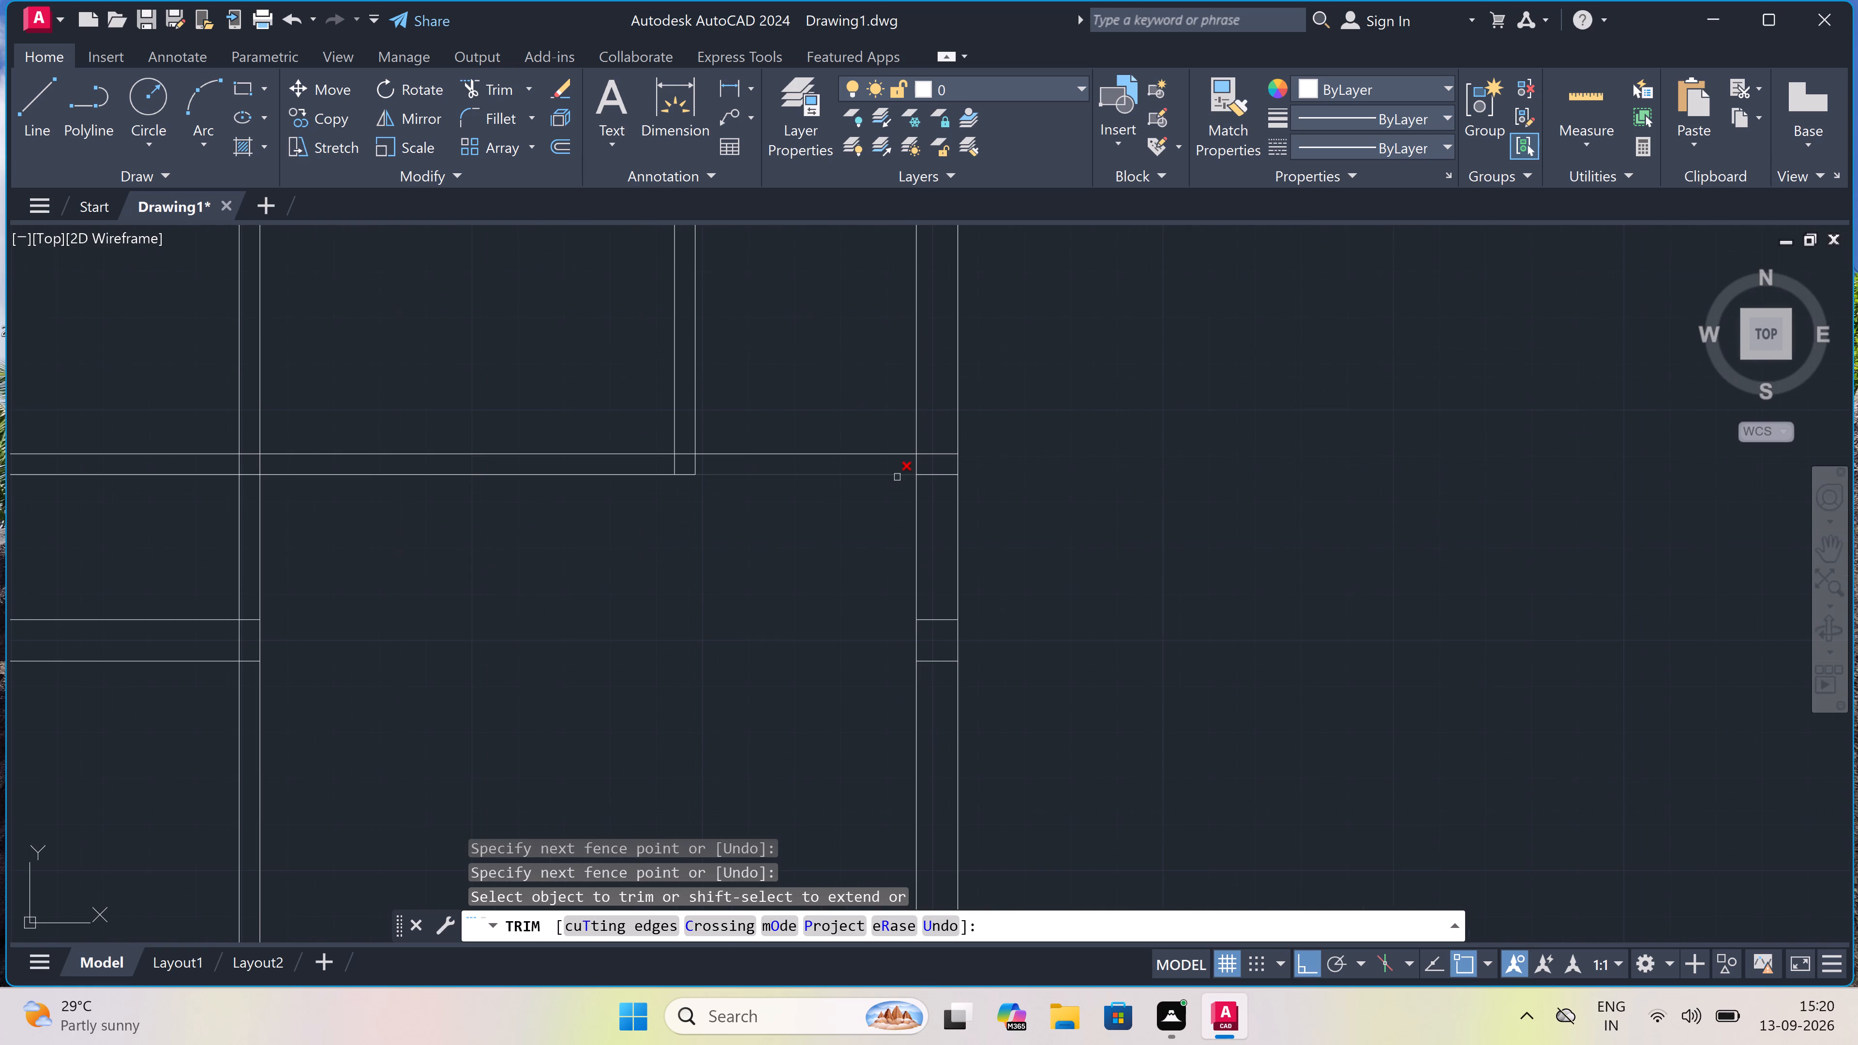
left_click_drag(928, 450, 928, 455)
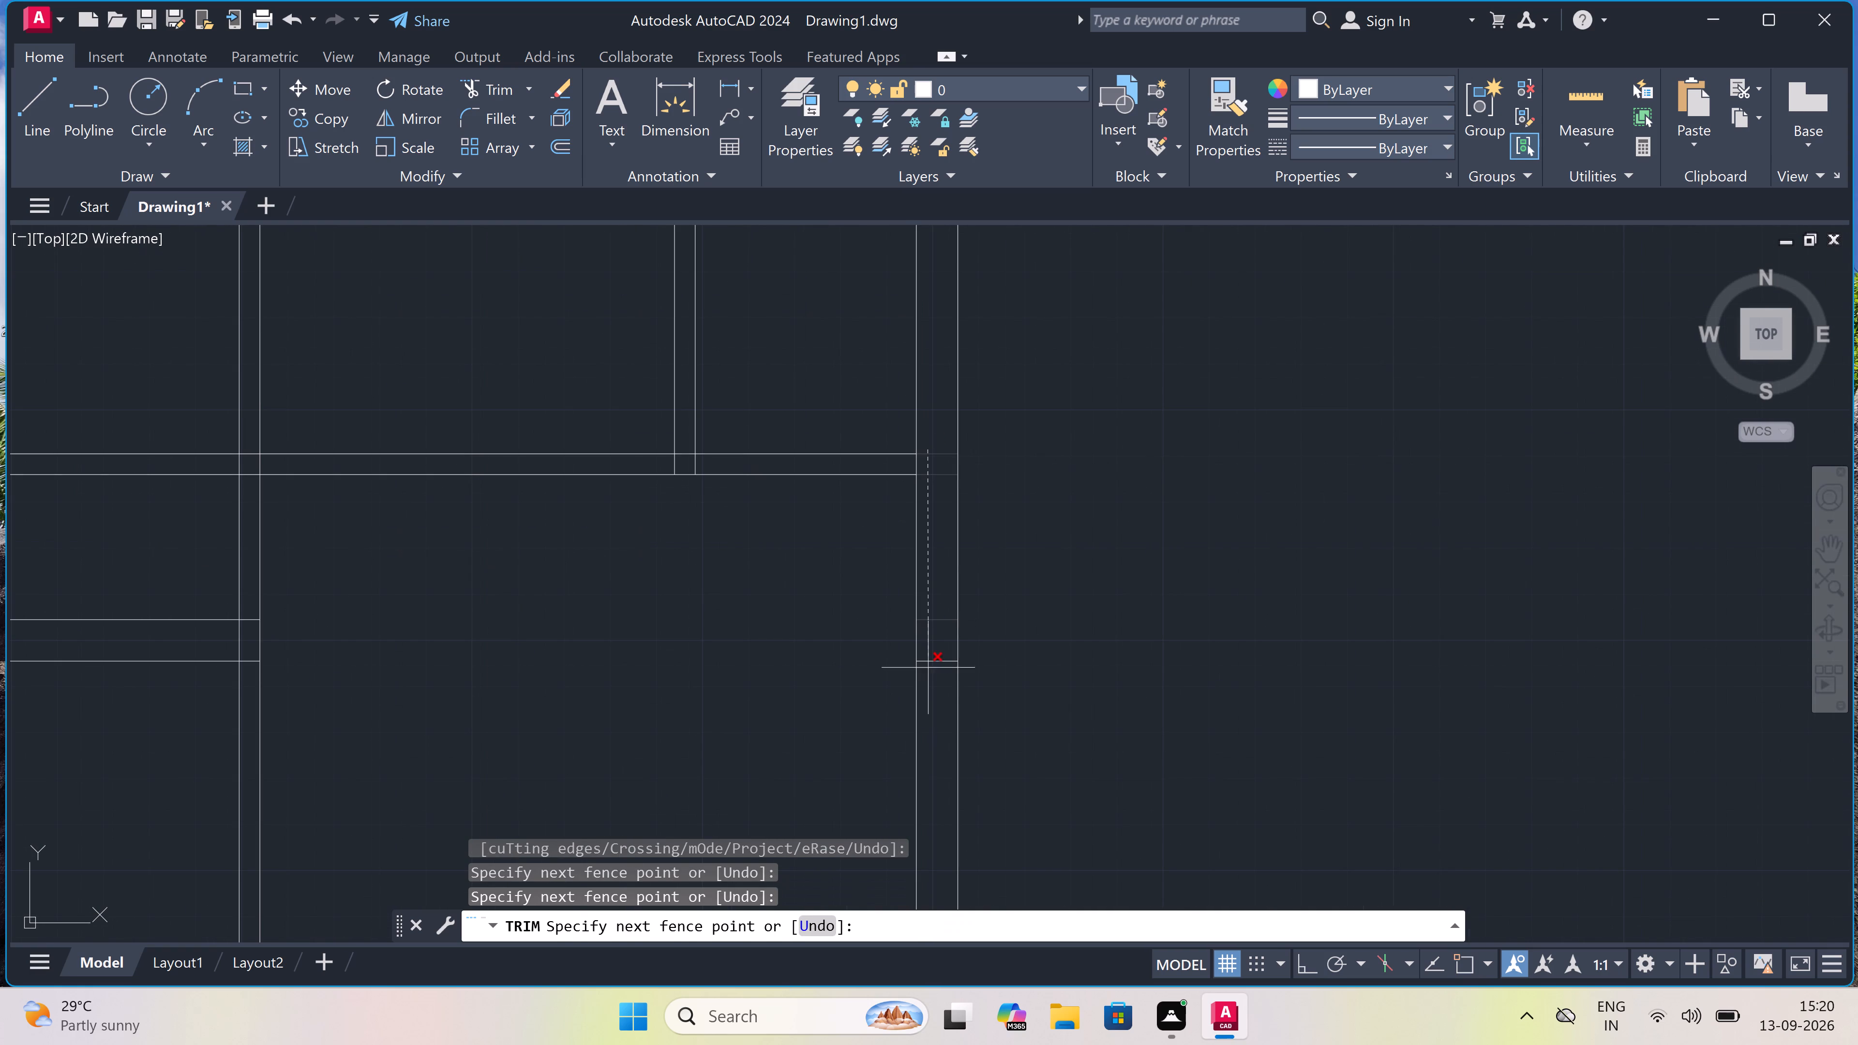
left_click(937, 697)
key("Escape")
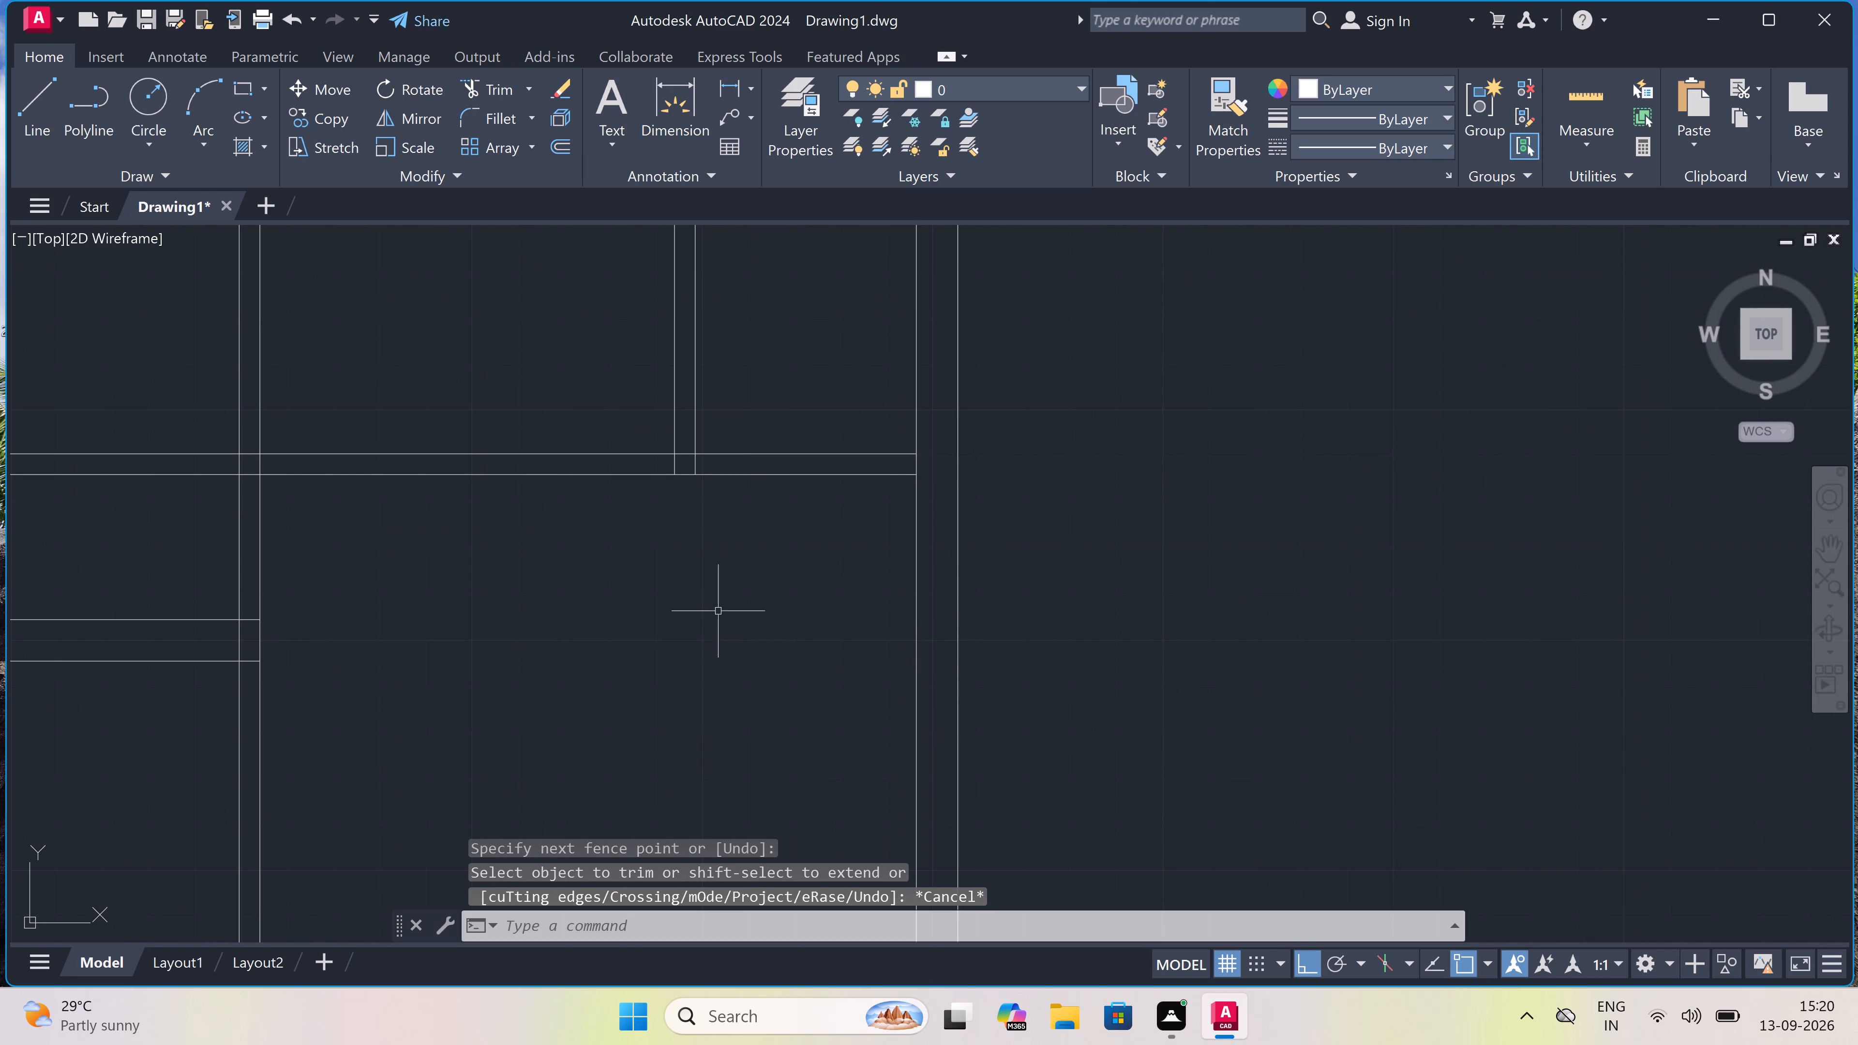
Offset the lower line of the 4.5" horizontal partition wall 10' downward.
scroll(657, 618, "down", 1)
scroll(584, 608, "up", 1)
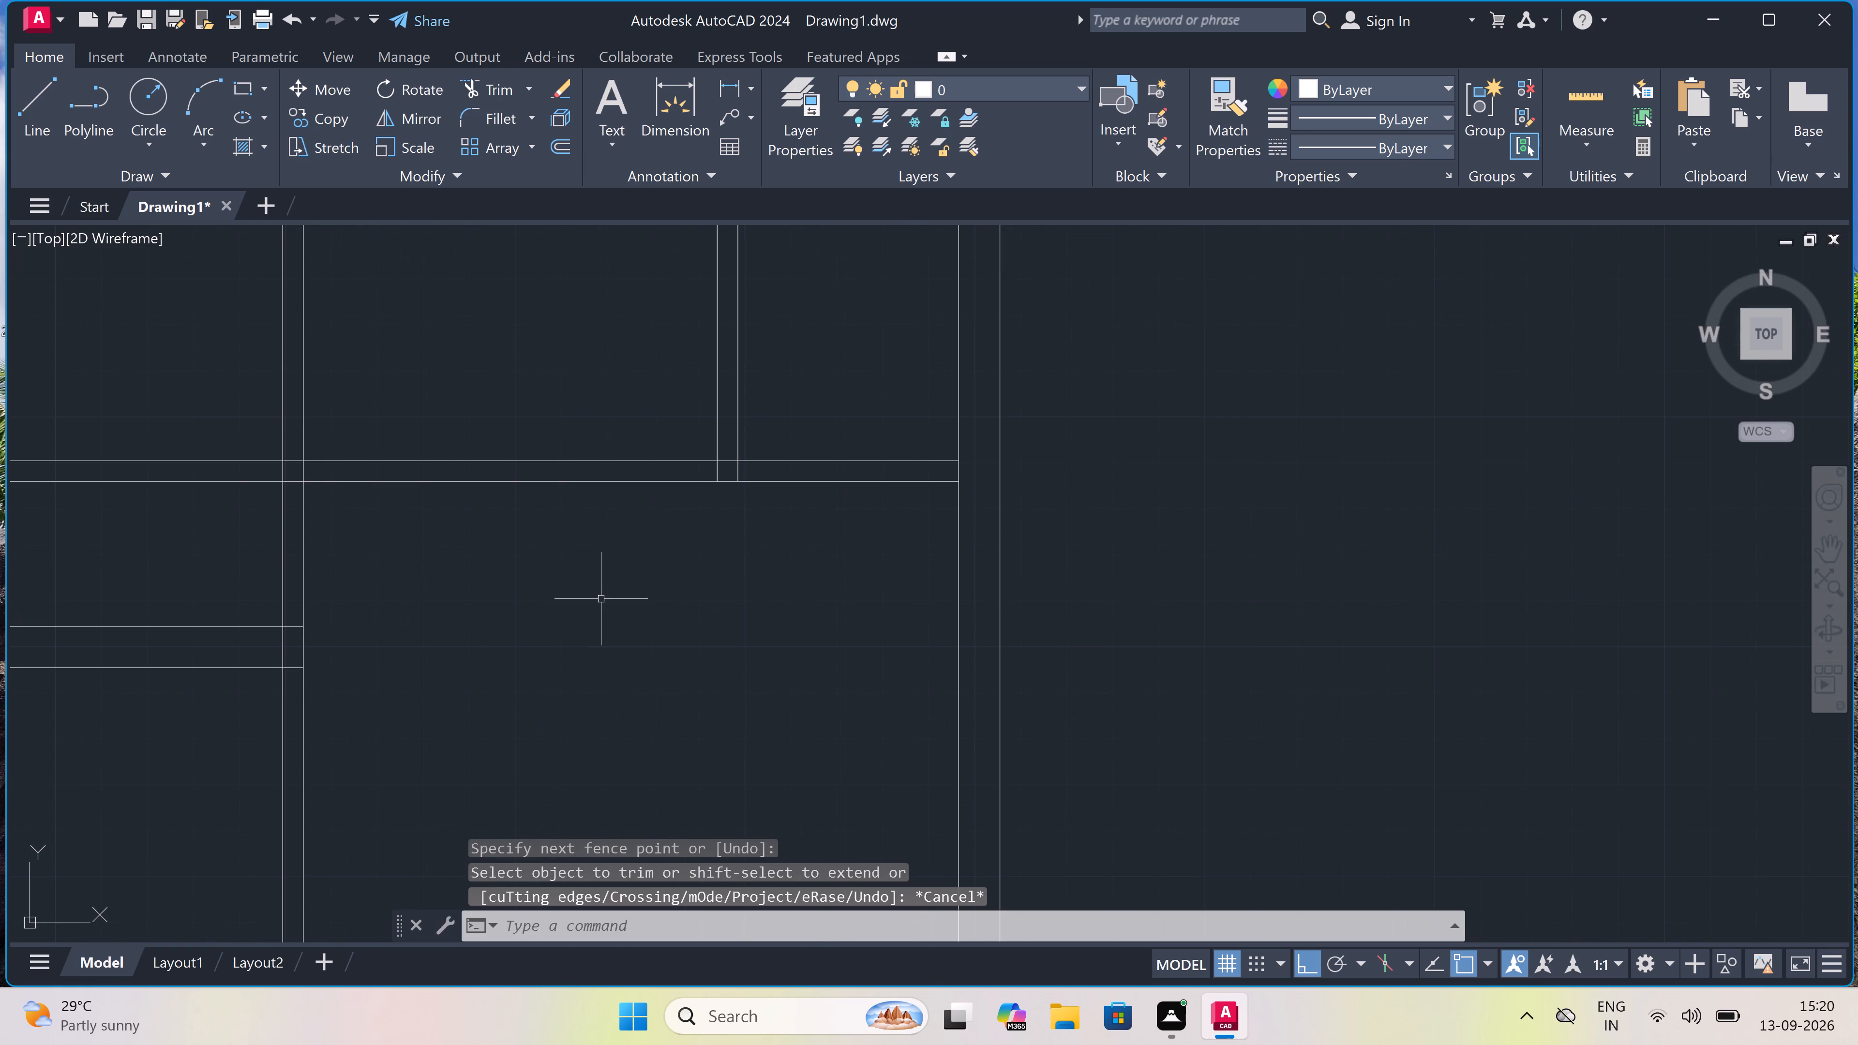
type("o")
key("space")
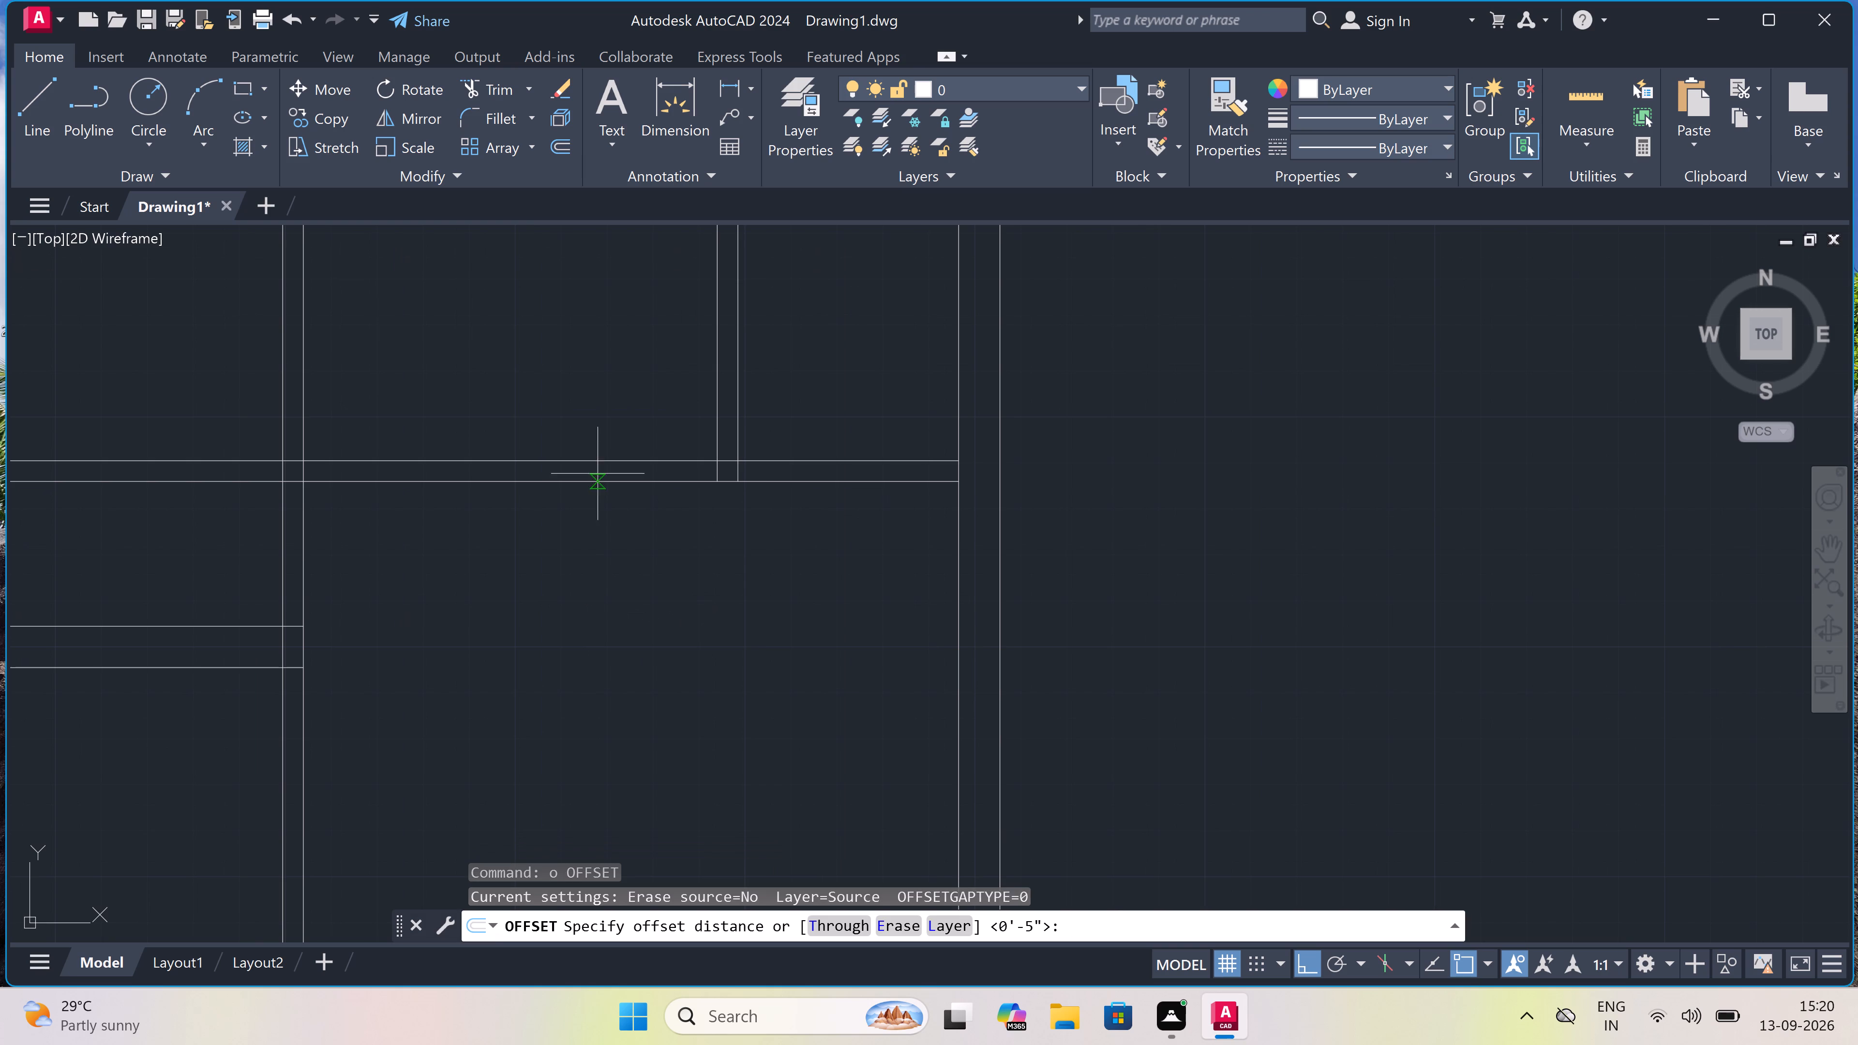
left_click_drag(597, 485, 611, 623)
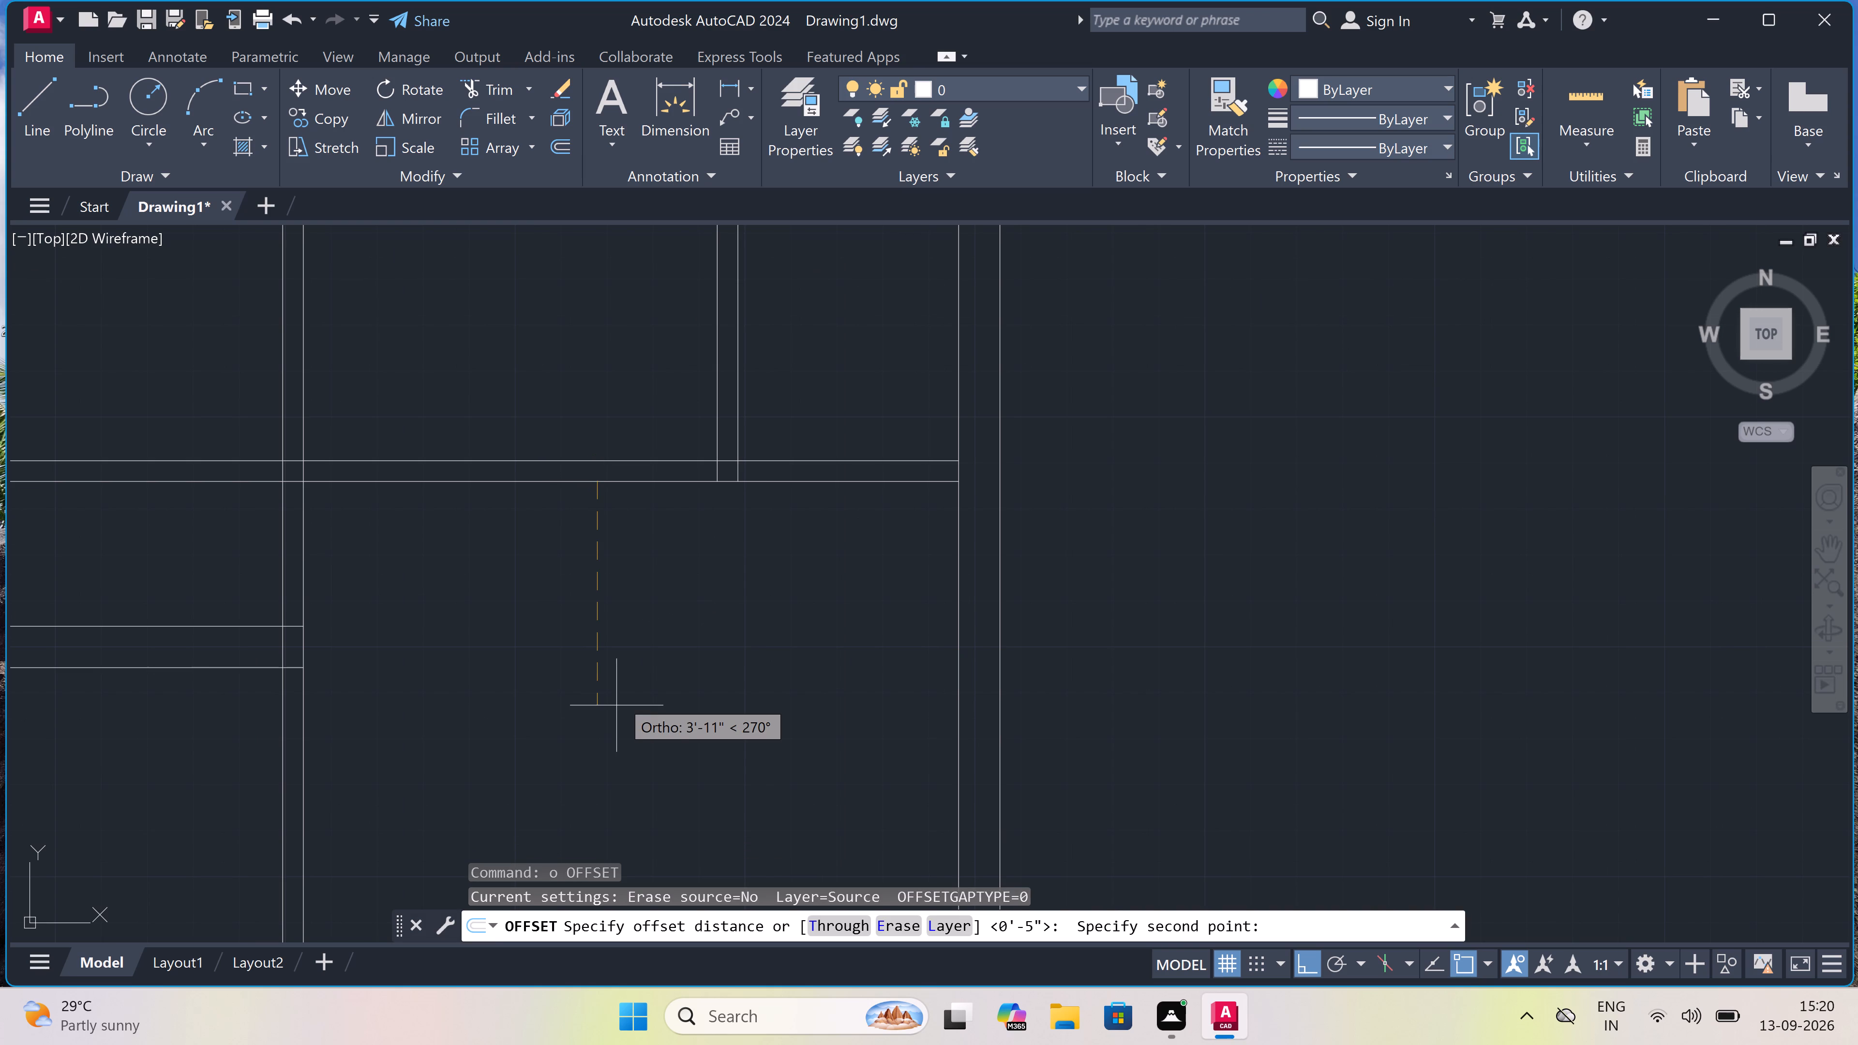
type("10'")
key("space")
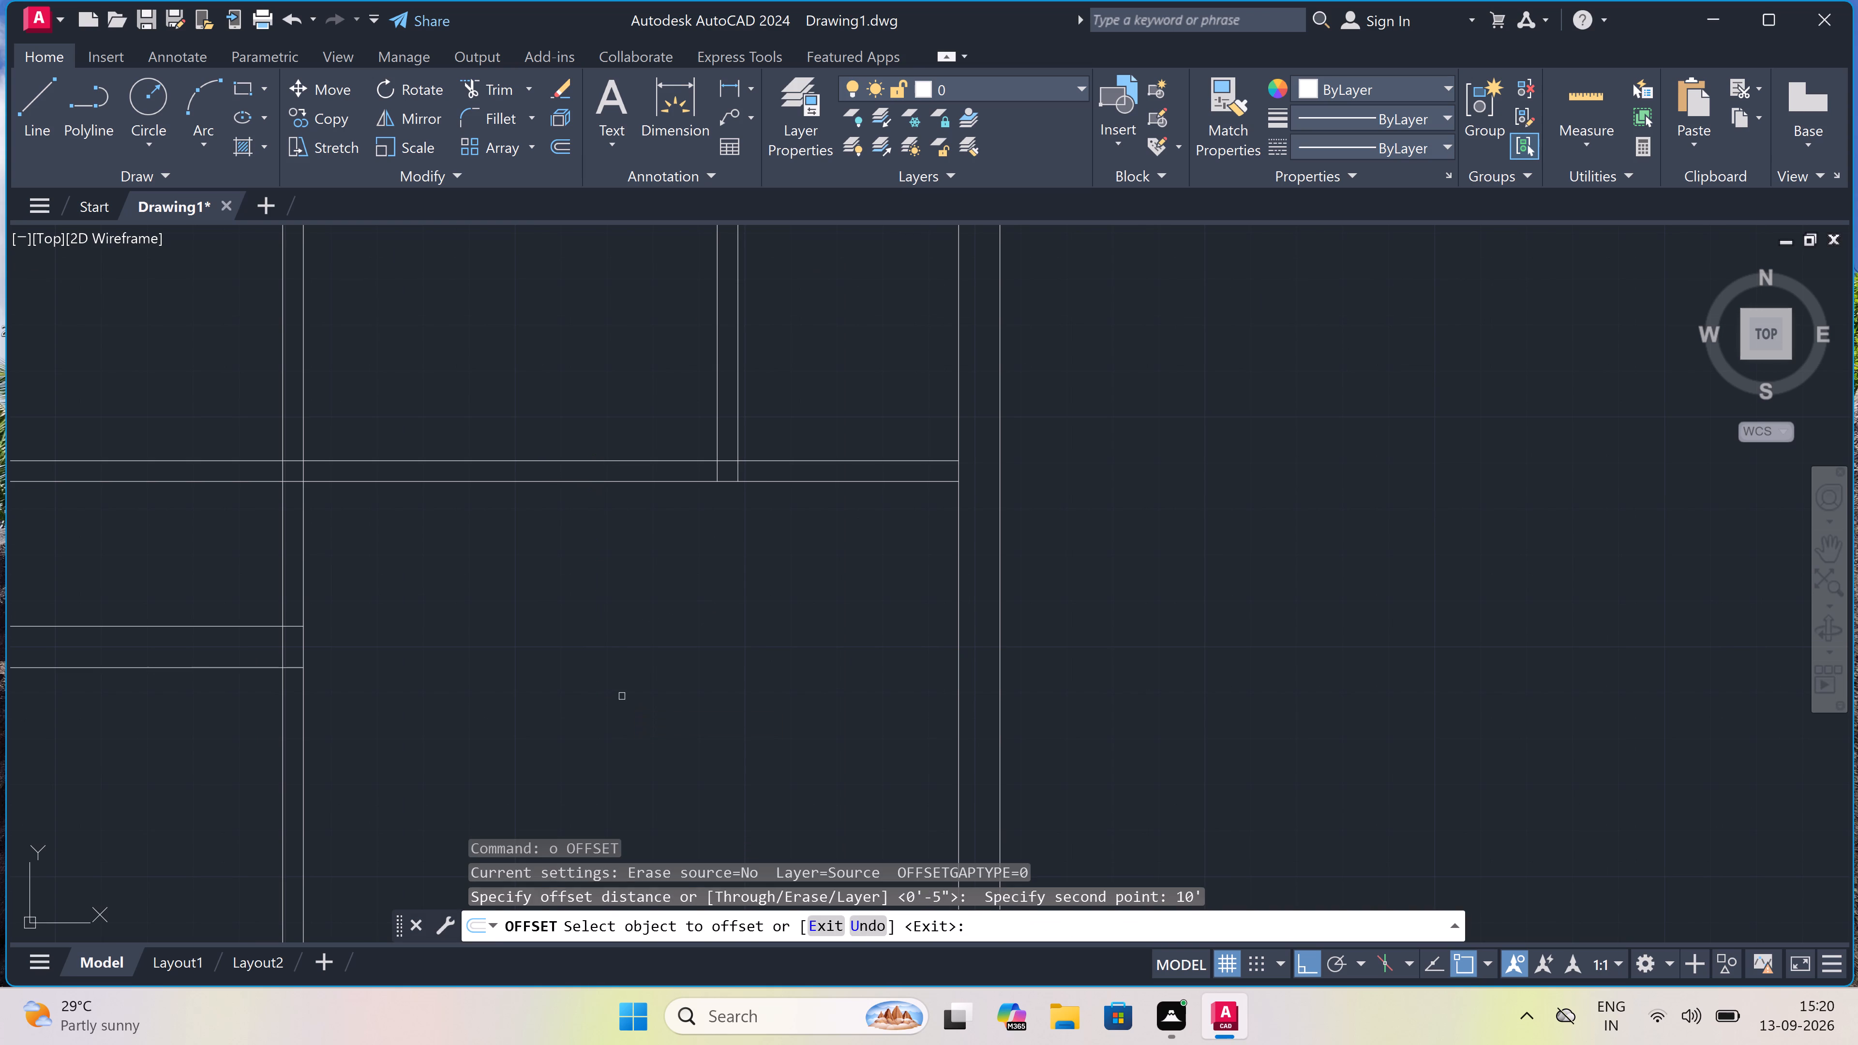
left_click(630, 482)
left_click(618, 574)
scroll(619, 575, "down", 4)
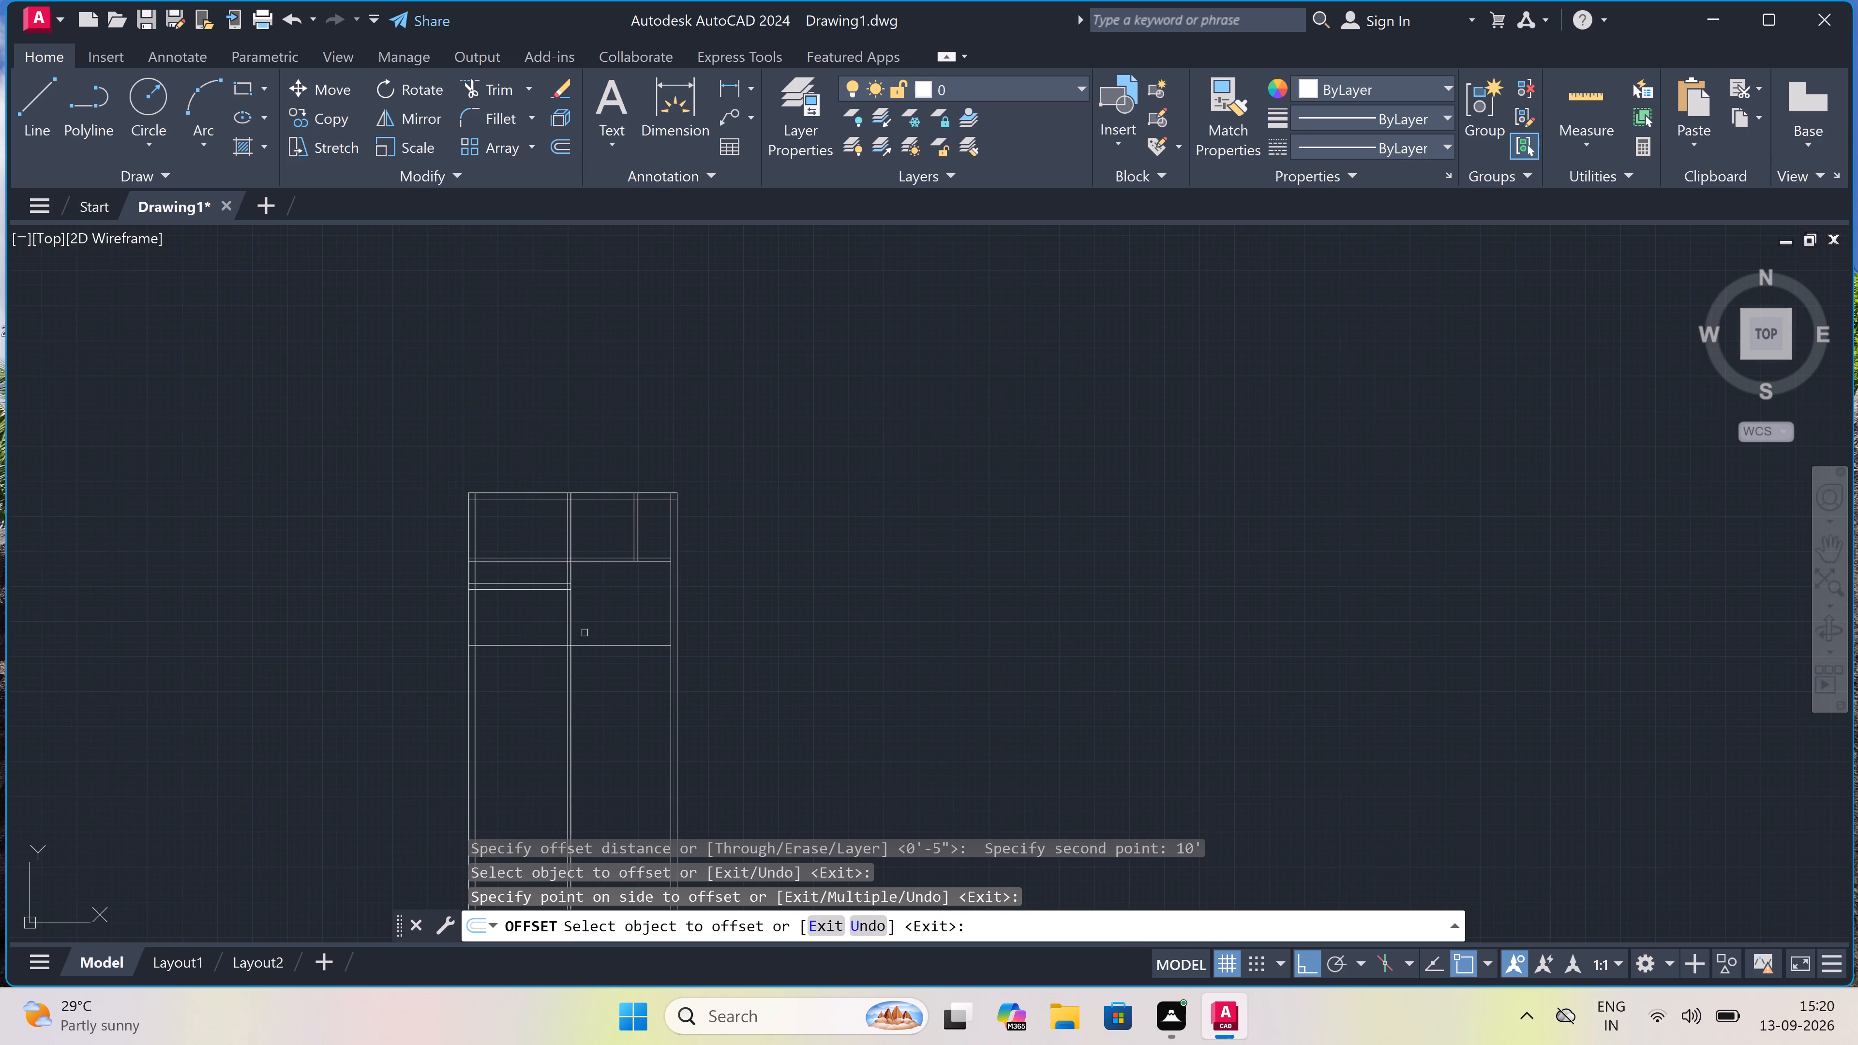
scroll(584, 633, "up", 4)
key("Escape")
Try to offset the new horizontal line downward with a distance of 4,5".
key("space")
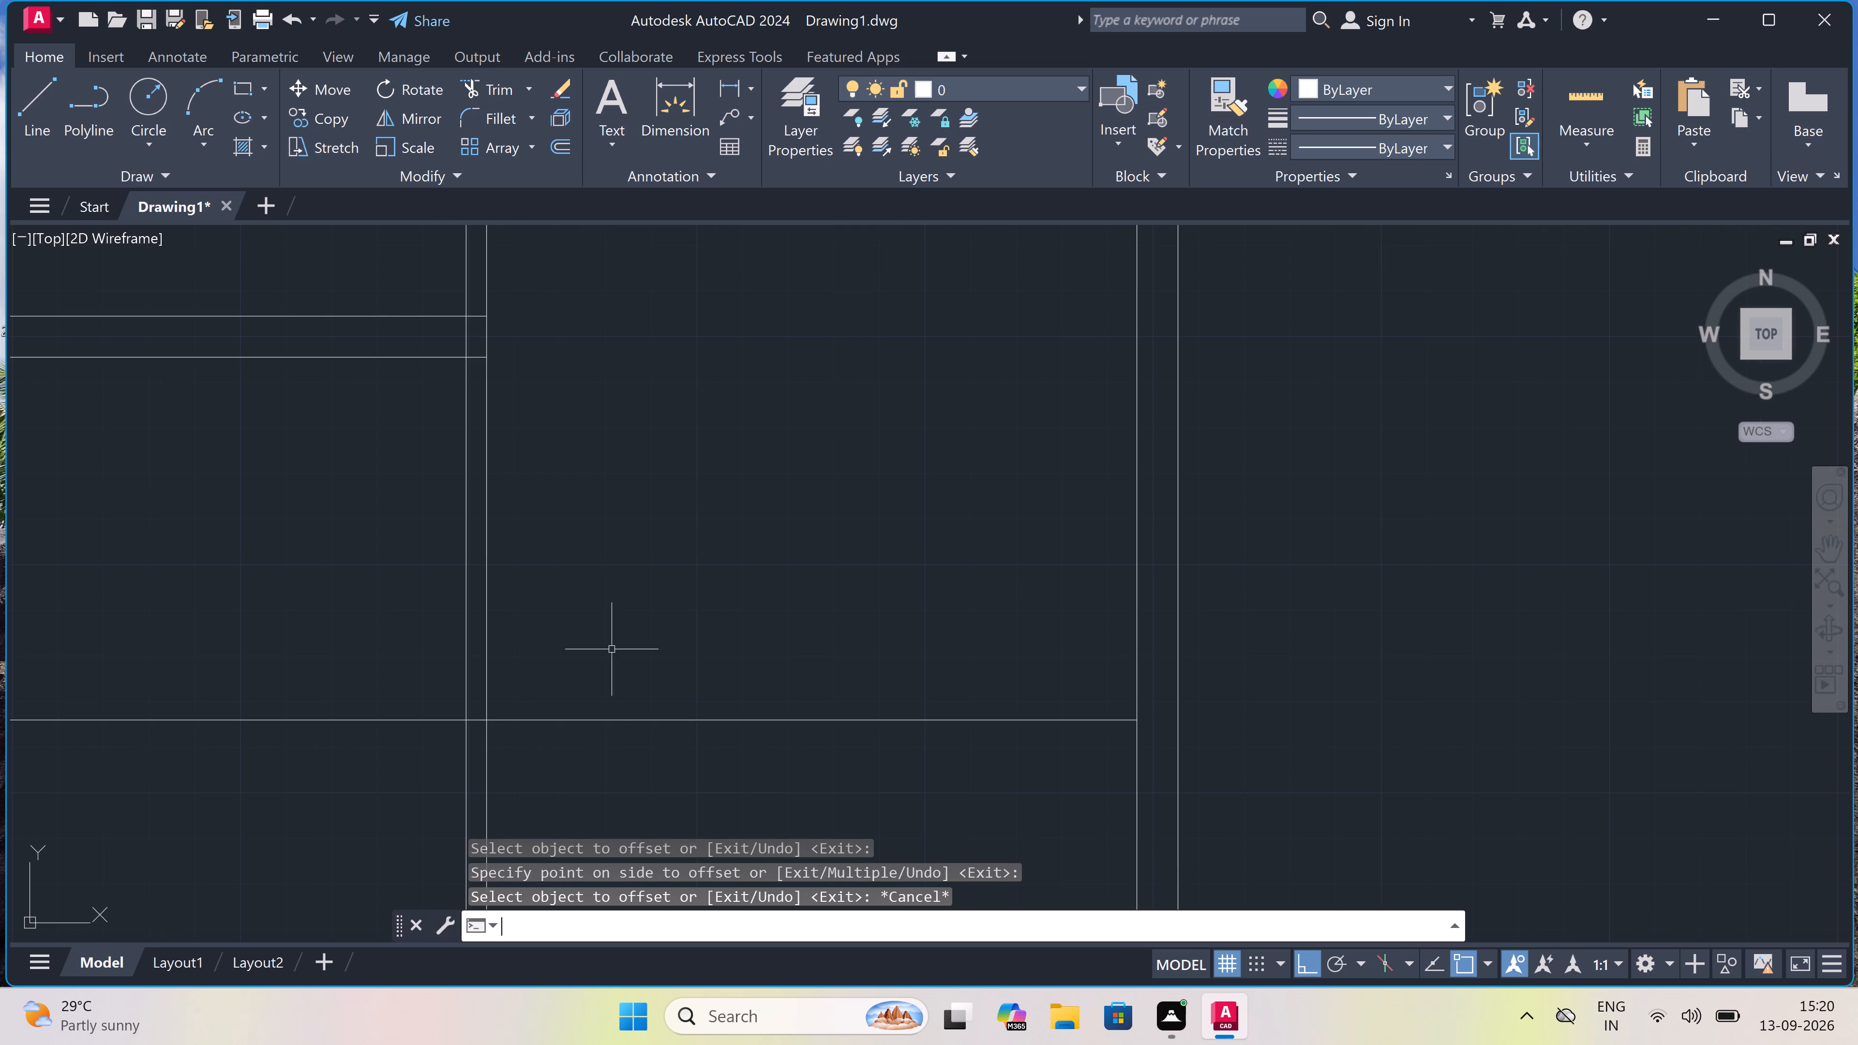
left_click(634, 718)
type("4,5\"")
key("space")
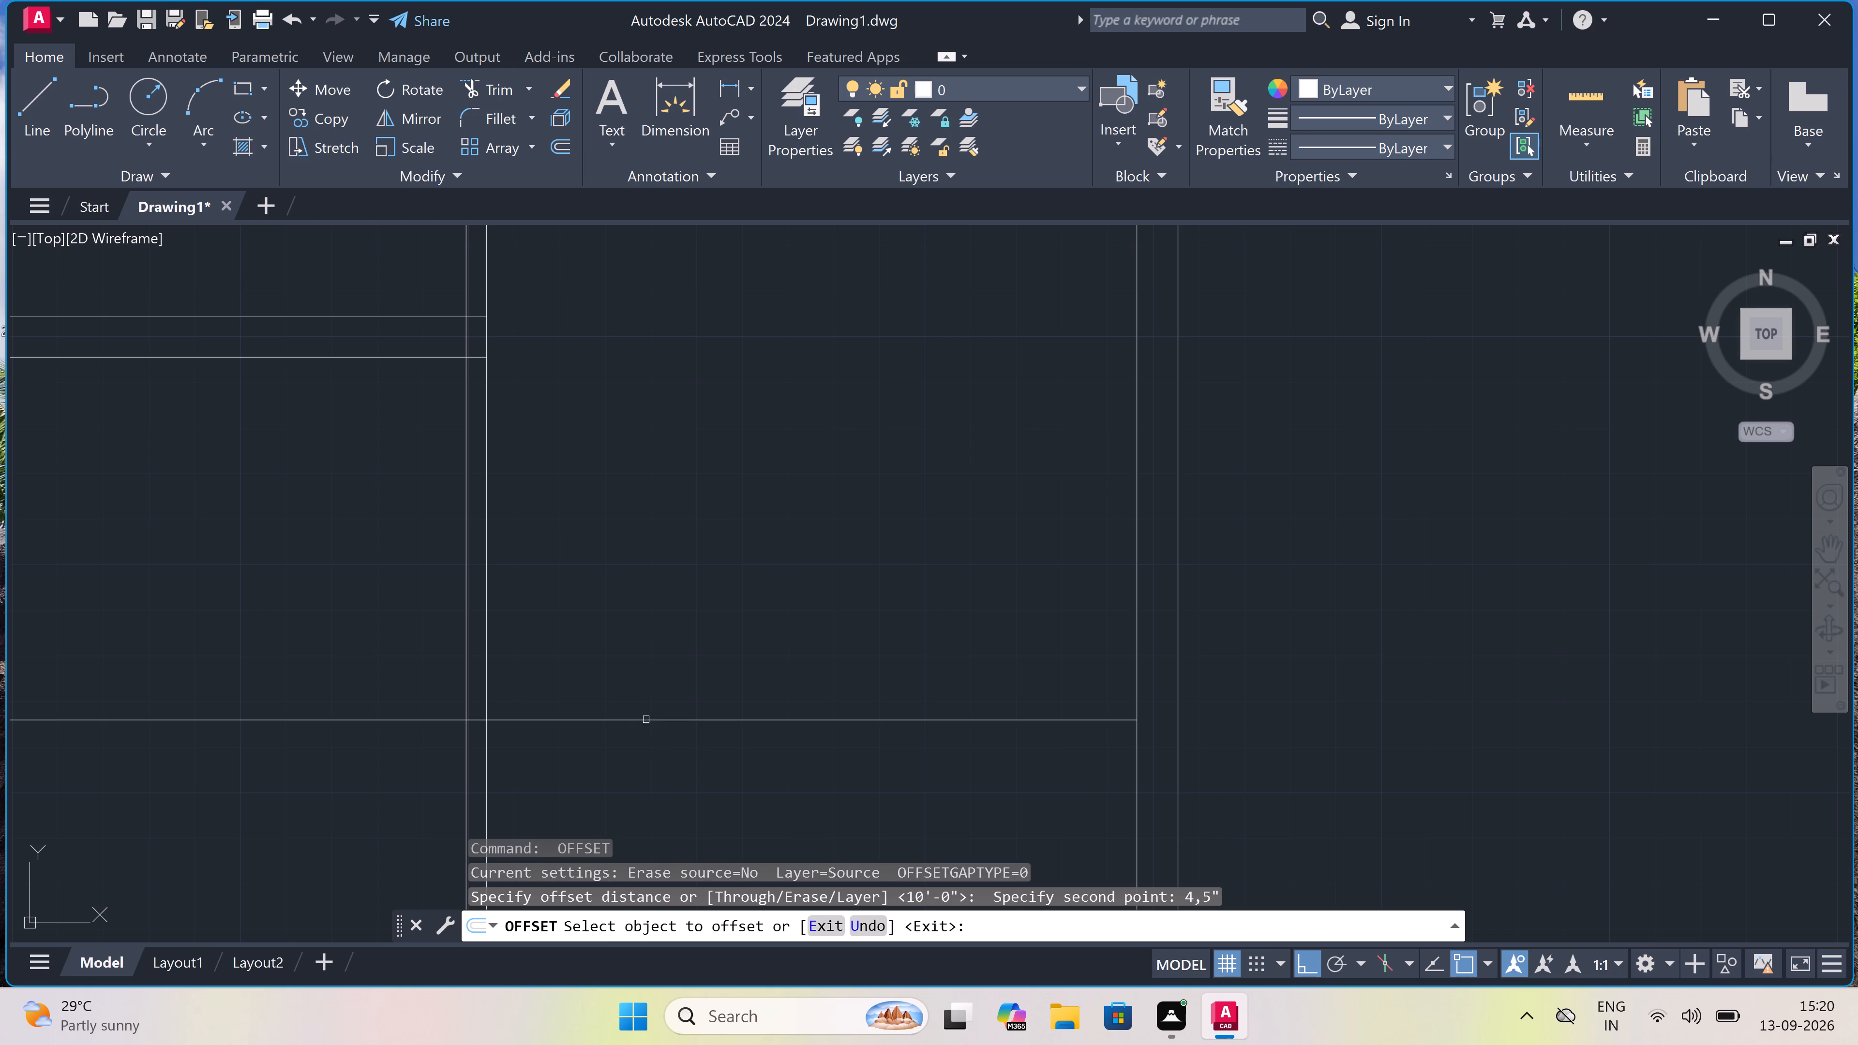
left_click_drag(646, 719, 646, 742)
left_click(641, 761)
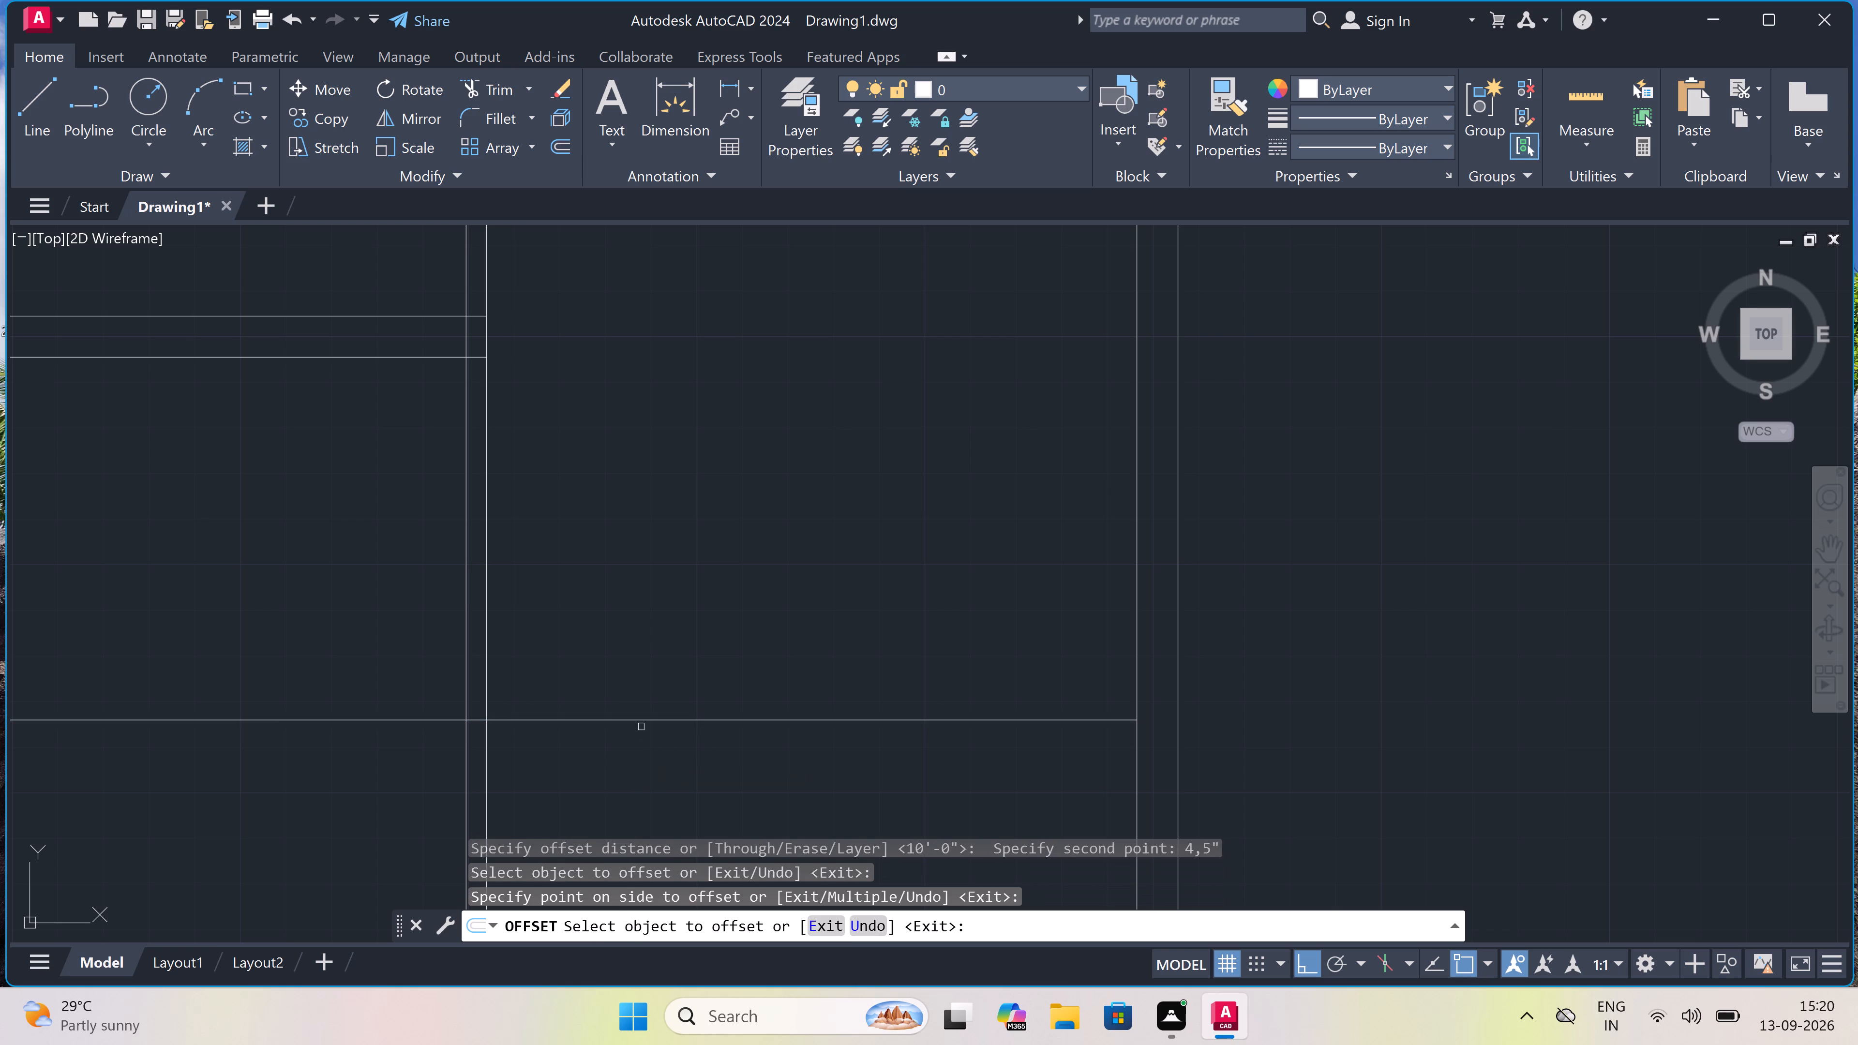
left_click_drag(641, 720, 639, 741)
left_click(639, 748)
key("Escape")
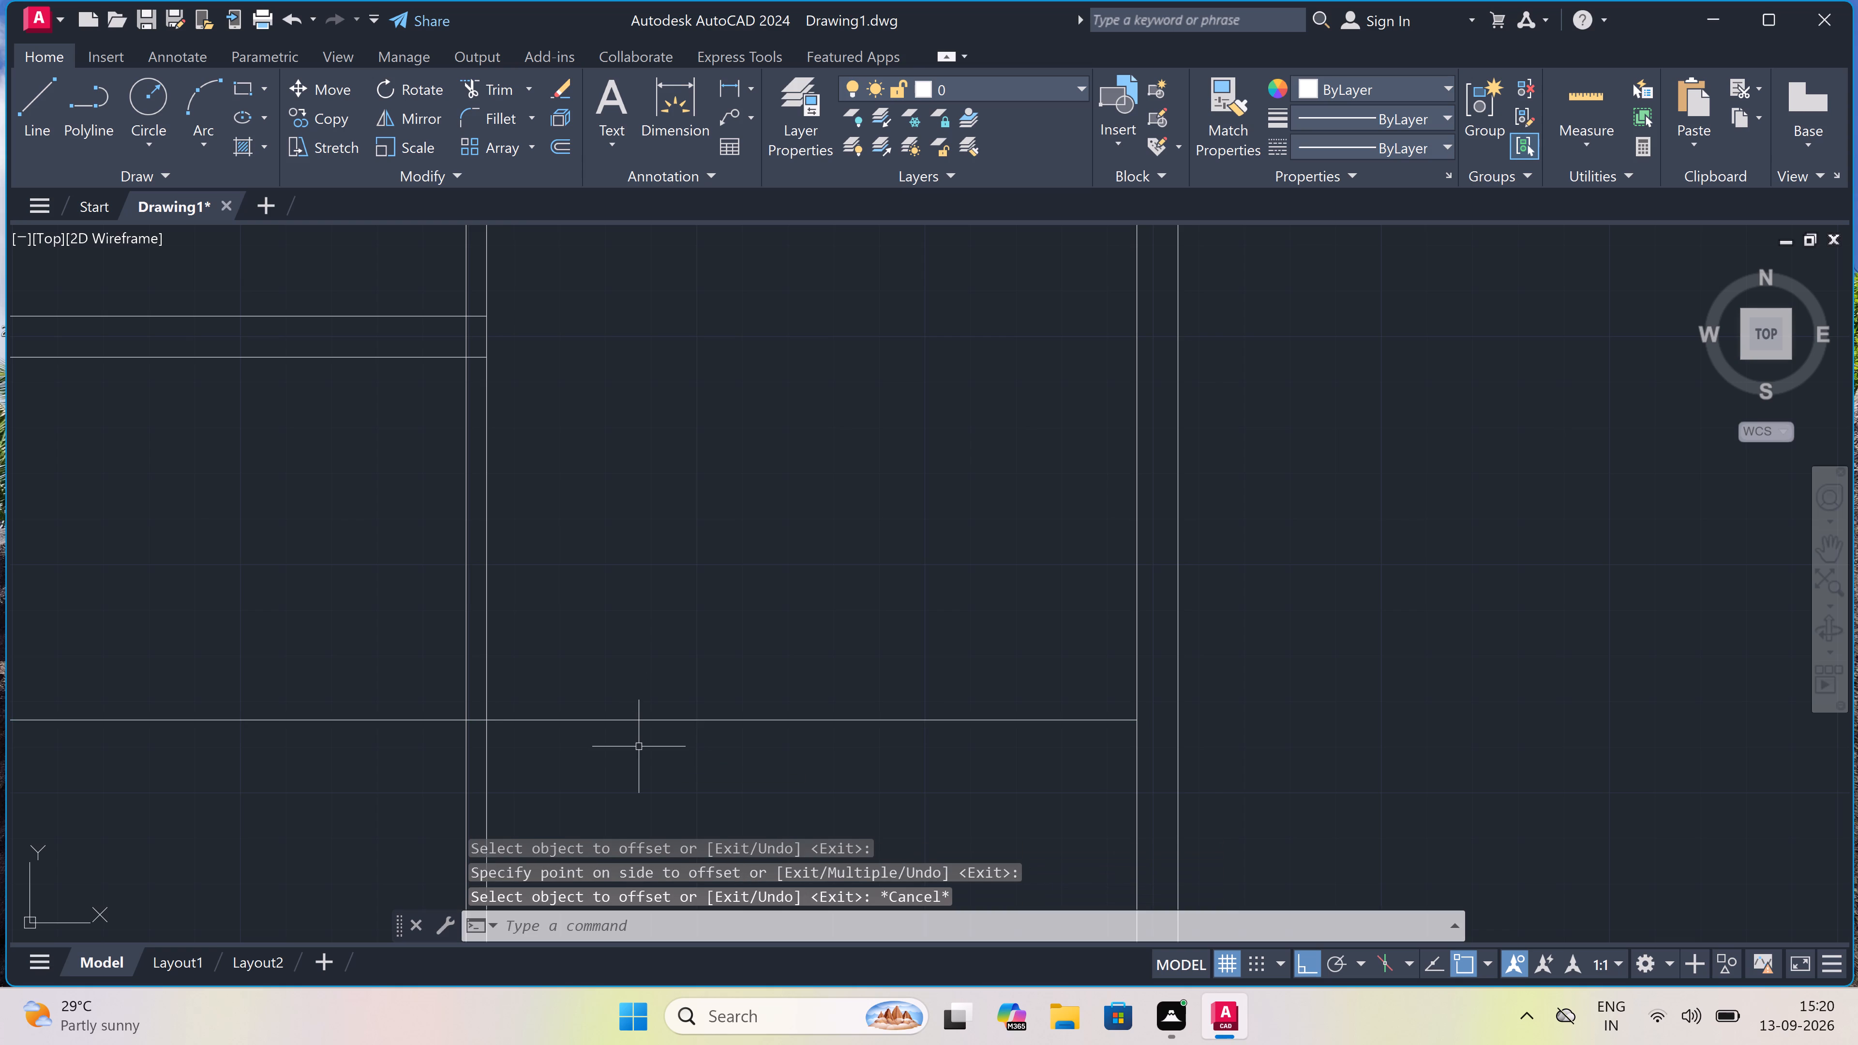
Offset the new horizontal line 4.5" downward to form the second horizontal partition wall.
type("o")
key("space")
left_click_drag(646, 710, 644, 758)
type("4.5\"")
key("space")
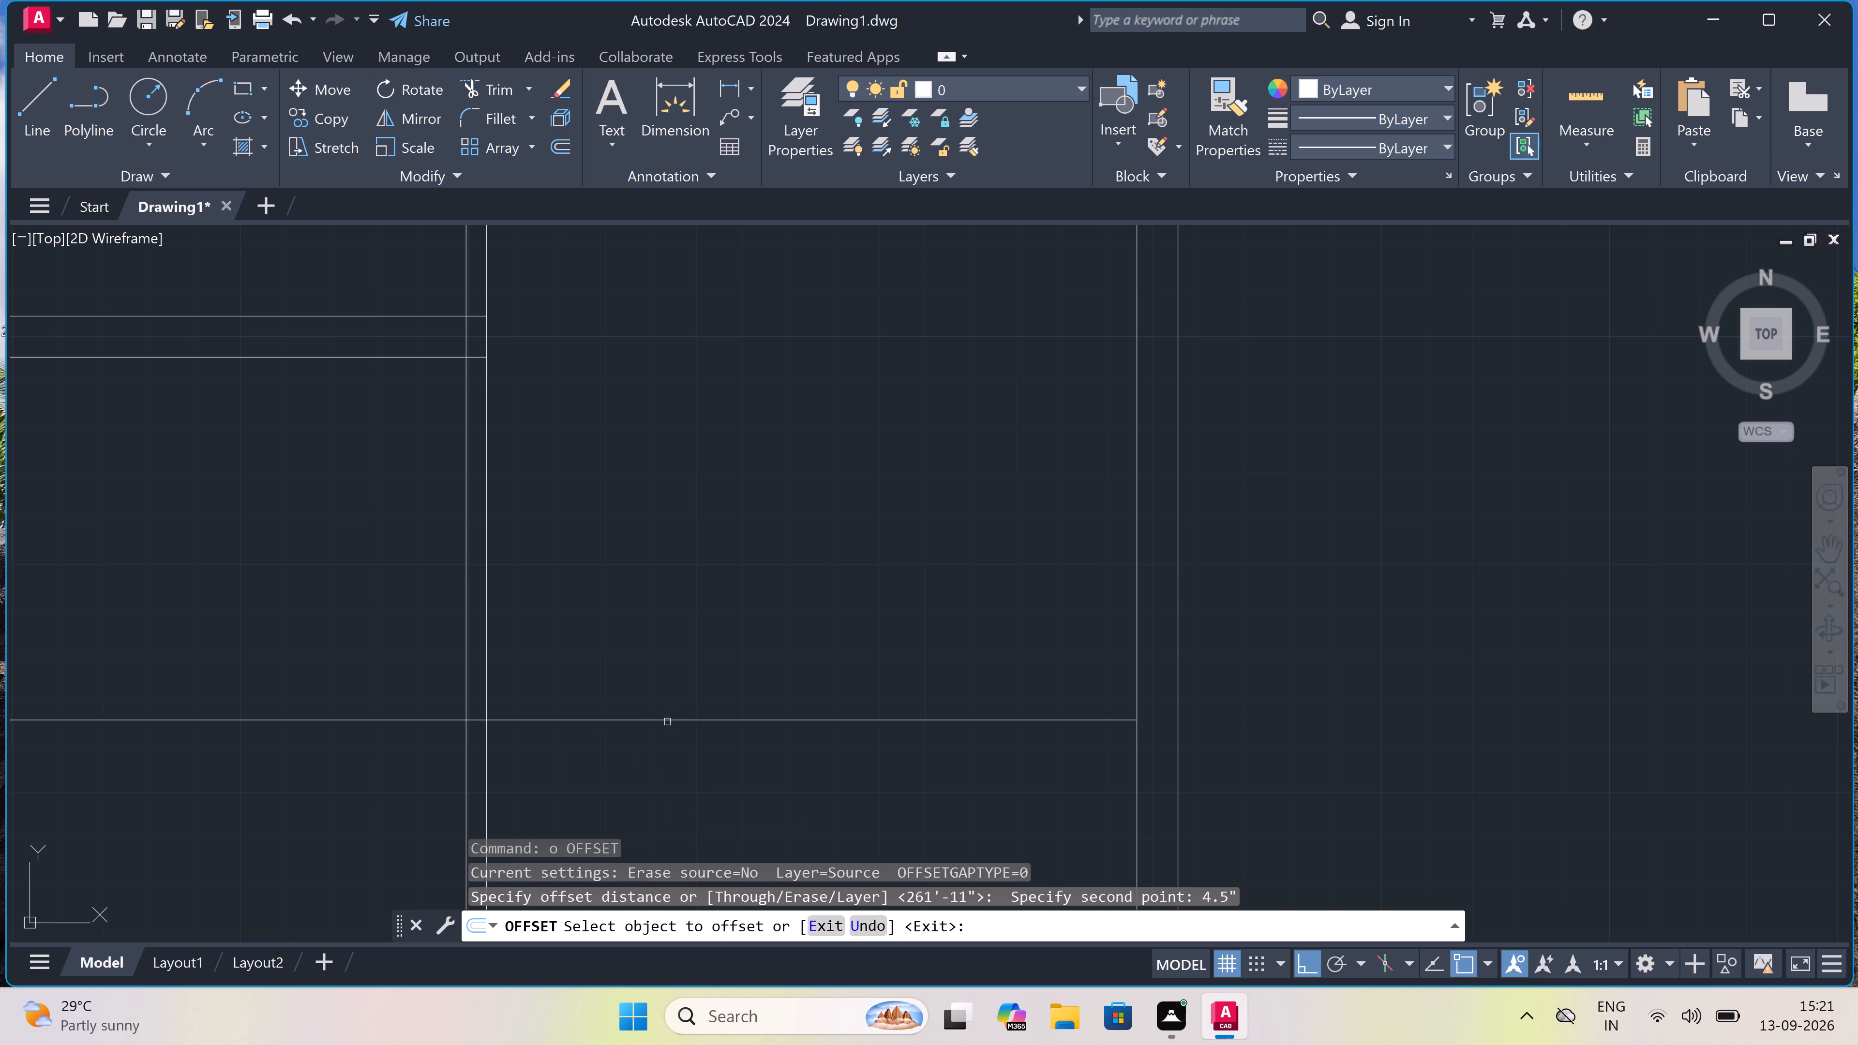
left_click(662, 723)
left_click(662, 781)
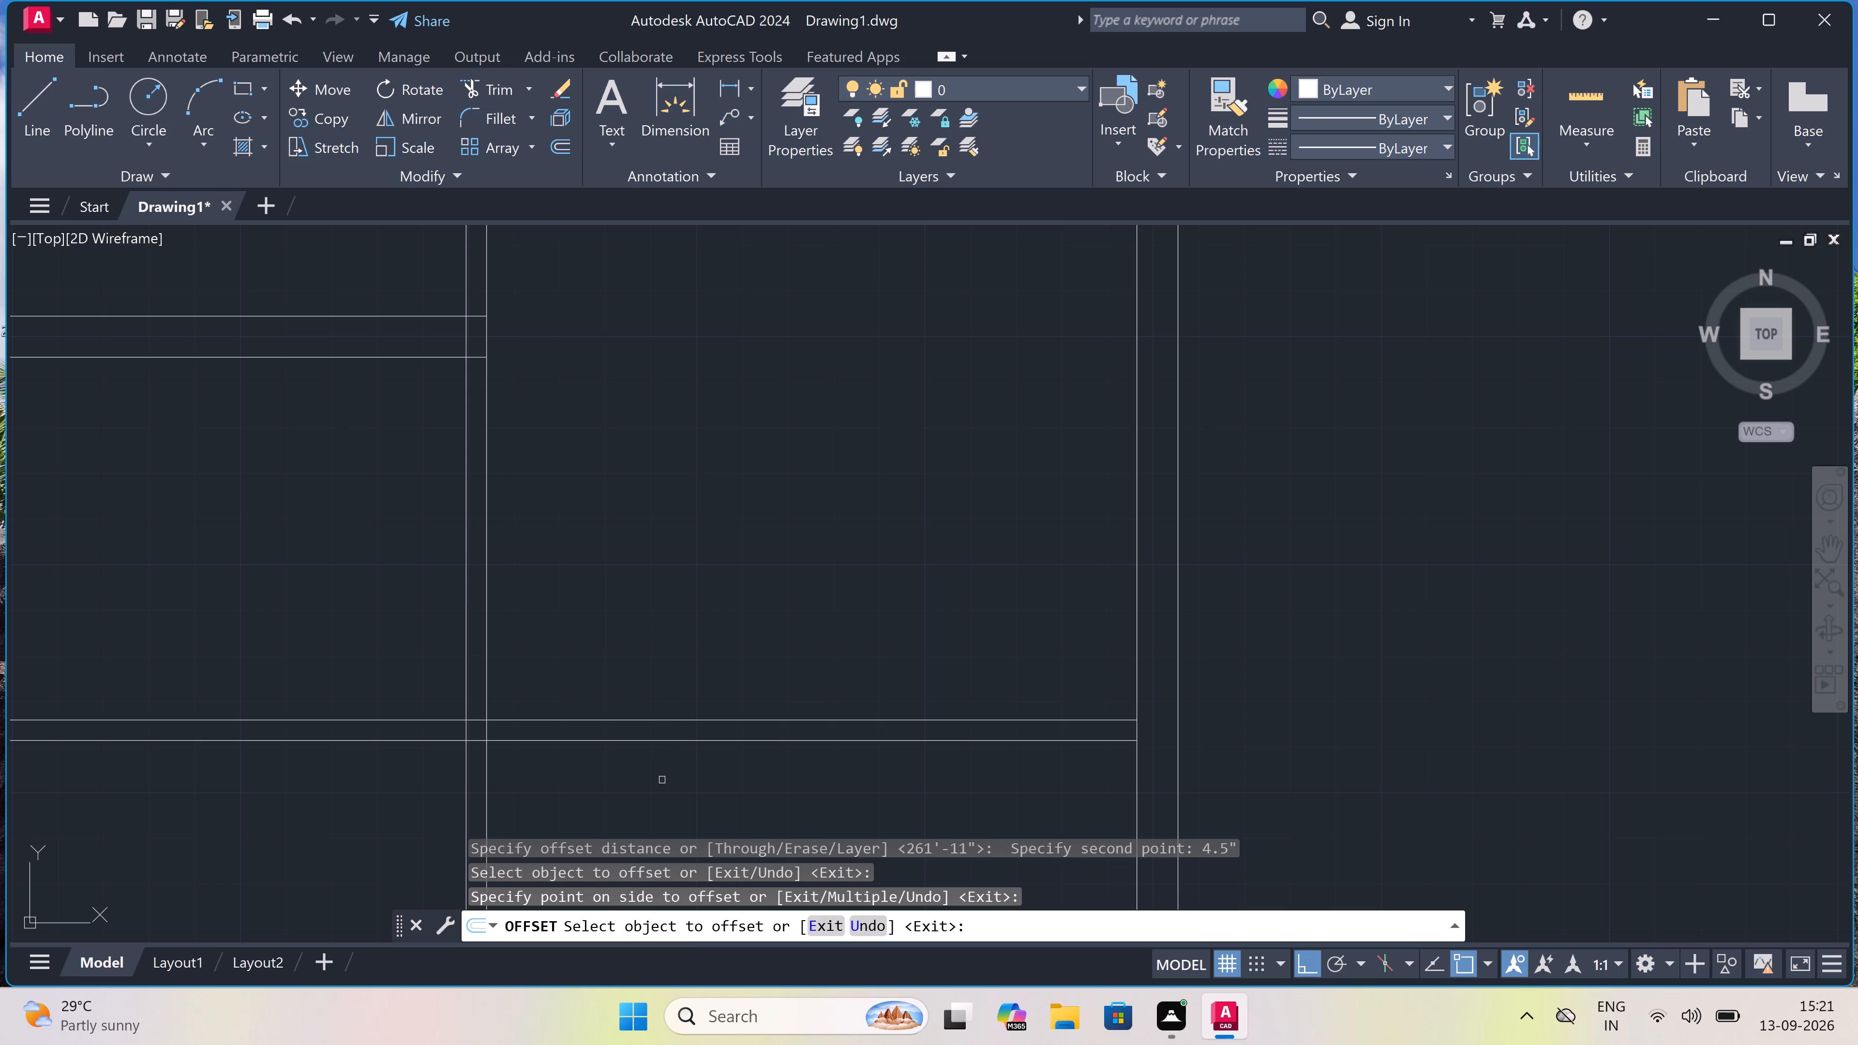
key("Escape")
Trim both lines of the newest horizontal partition wall between the left outer wall and the first vertical partition.
scroll(647, 764, "down", 4)
scroll(601, 772, "up", 4)
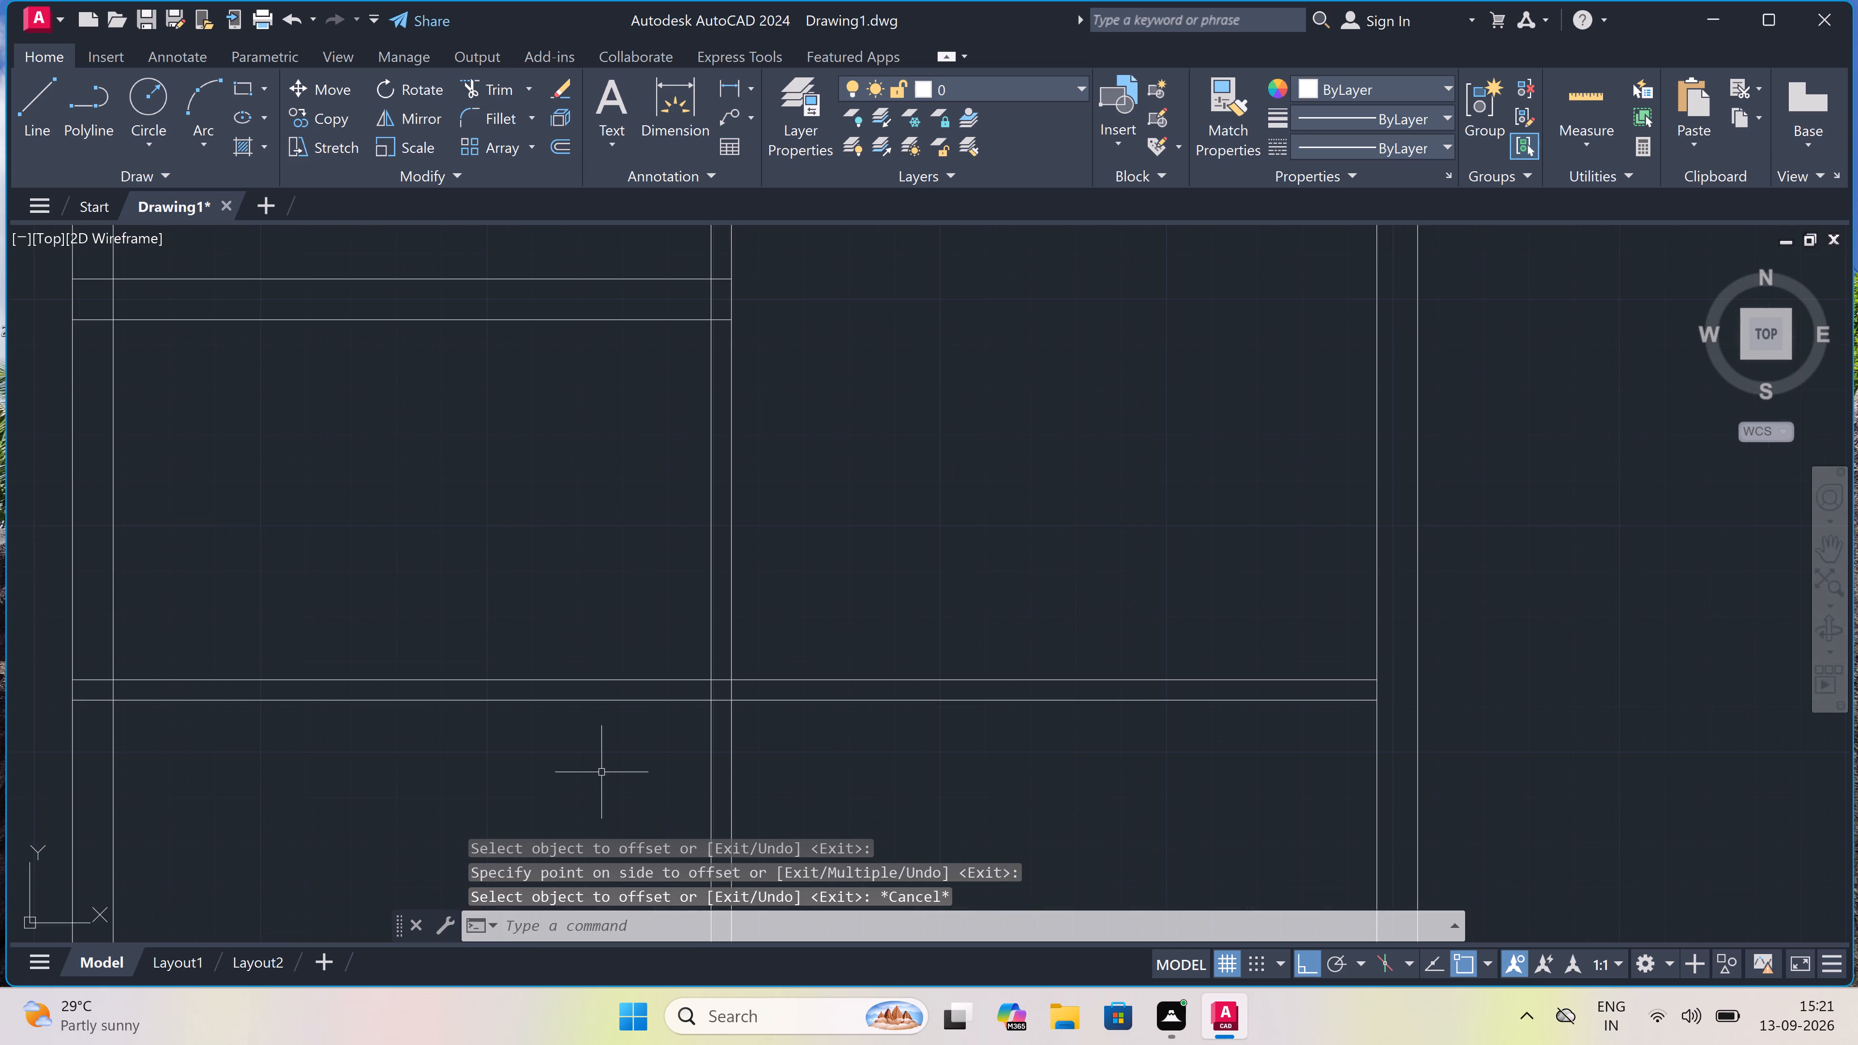
scroll(601, 772, "down", 2)
type("tr")
key("space")
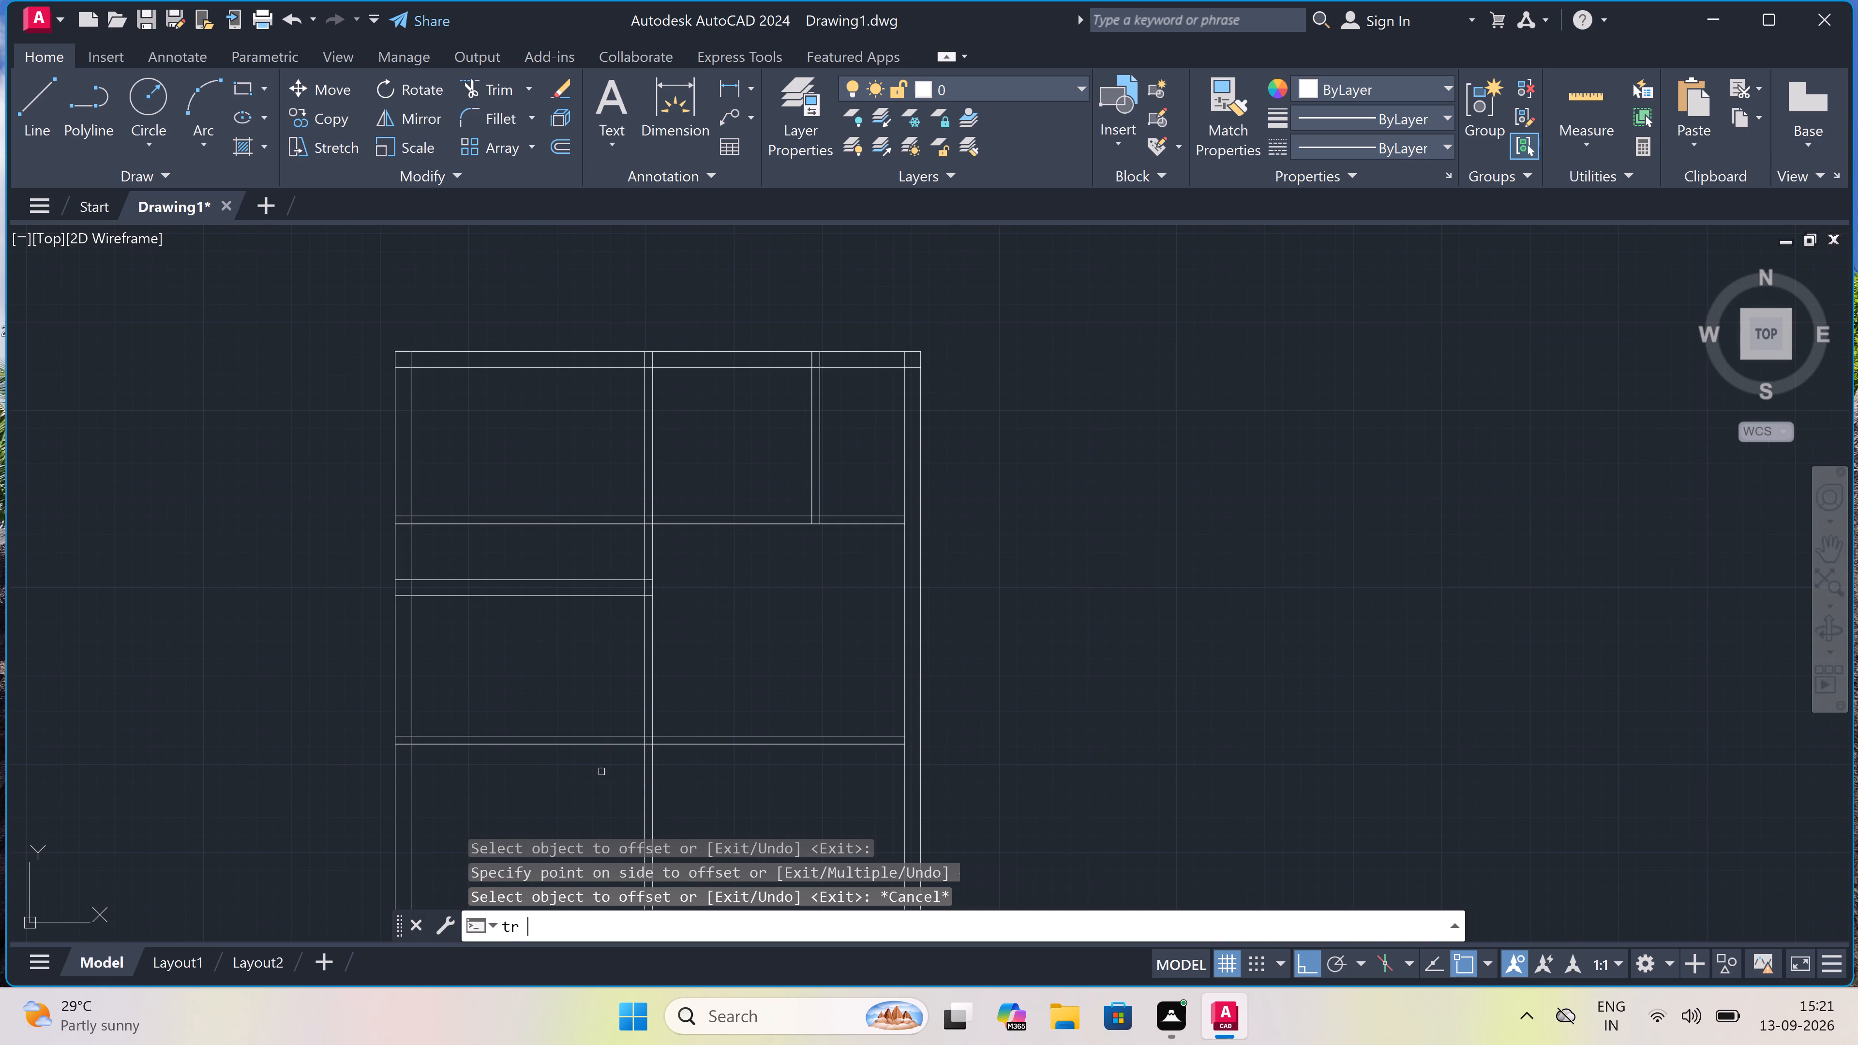
left_click_drag(601, 772, 601, 763)
left_click(608, 720)
left_click(595, 782)
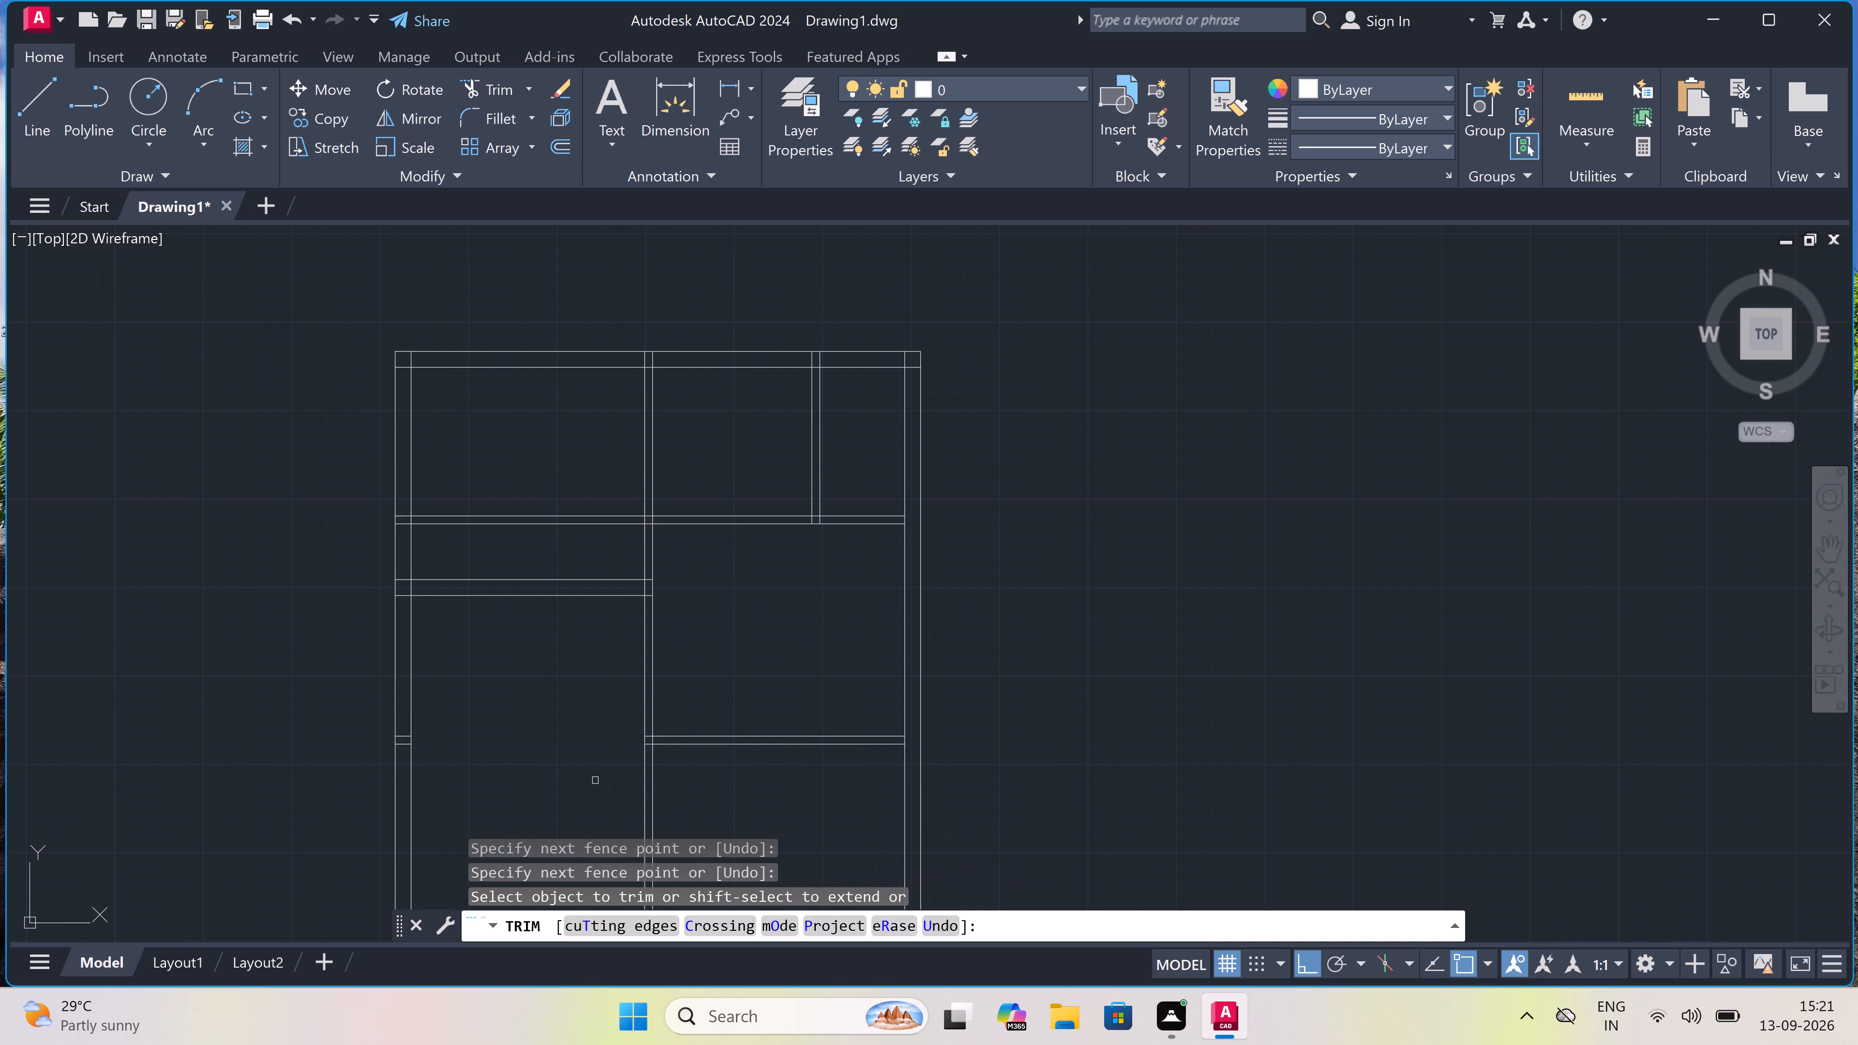
Trim both lines of the upper 4.5" horizontal partition between the left outer wall and the first vertical partition.
scroll(538, 748, "down", 2)
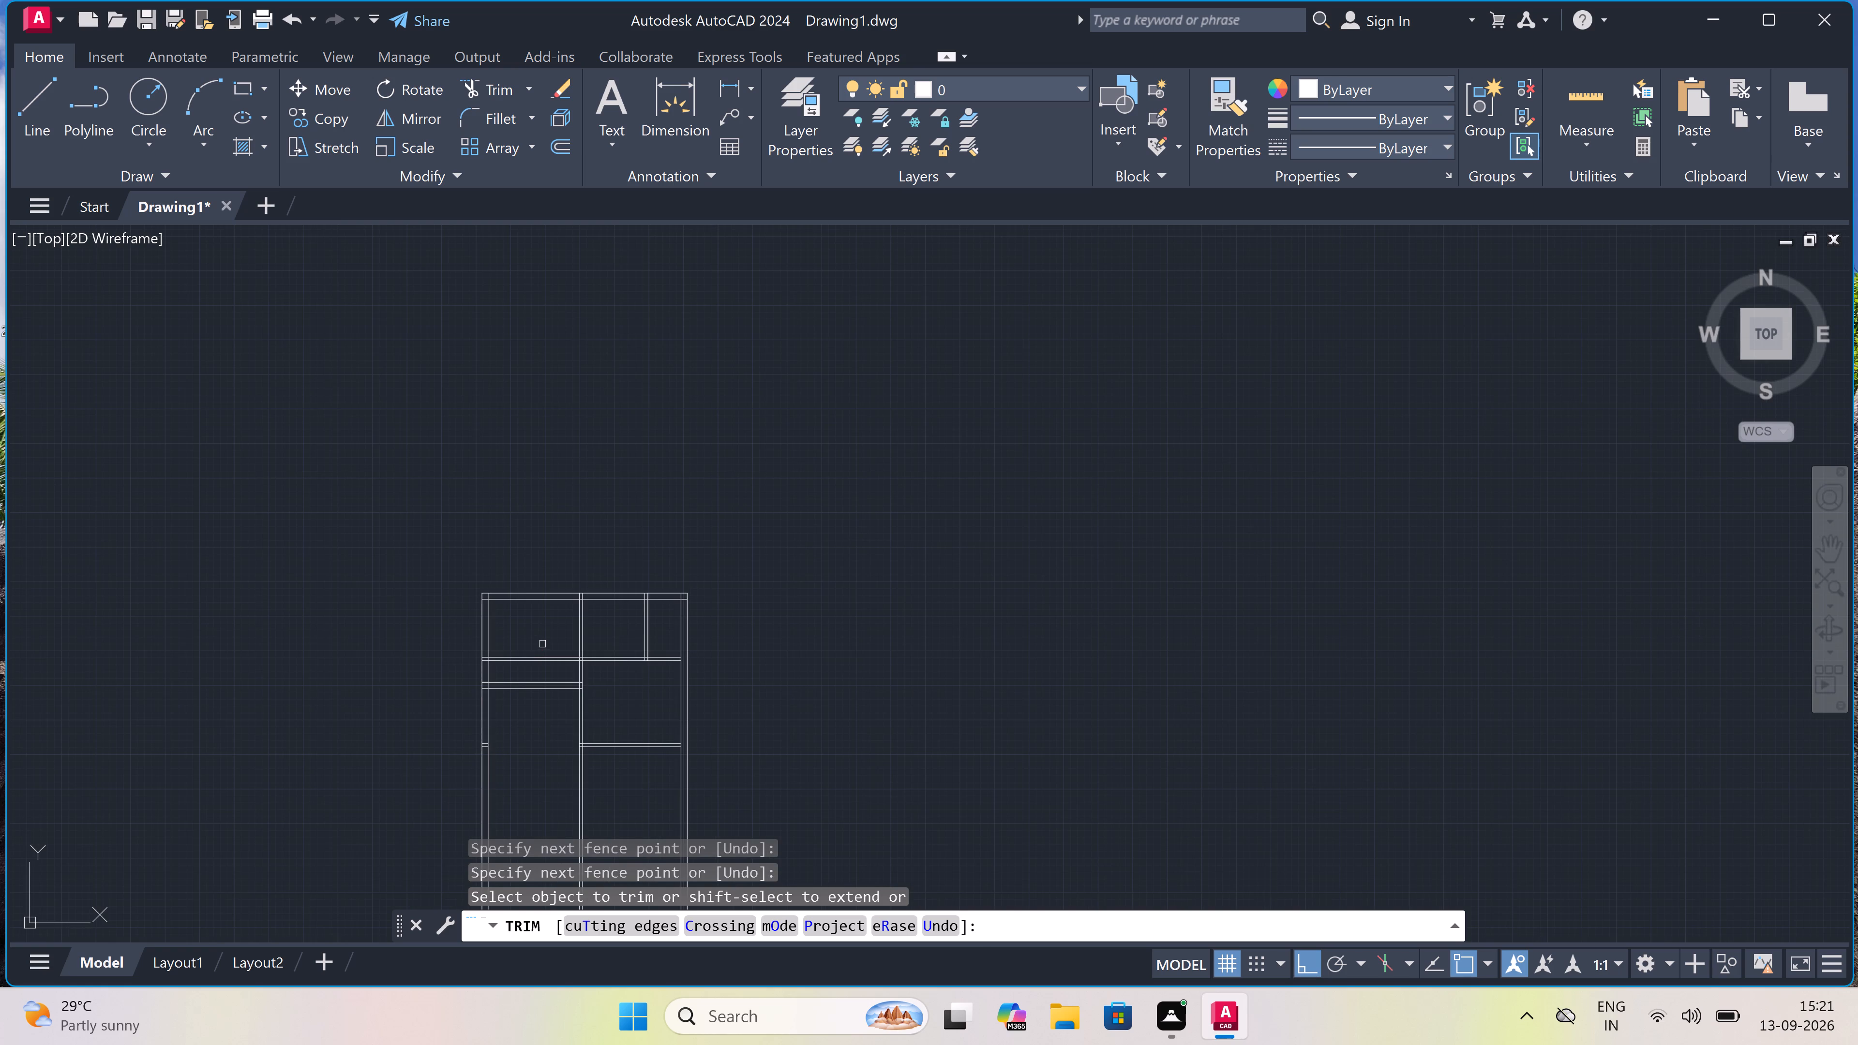
scroll(544, 640, "up", 4)
left_click_drag(521, 807, 526, 786)
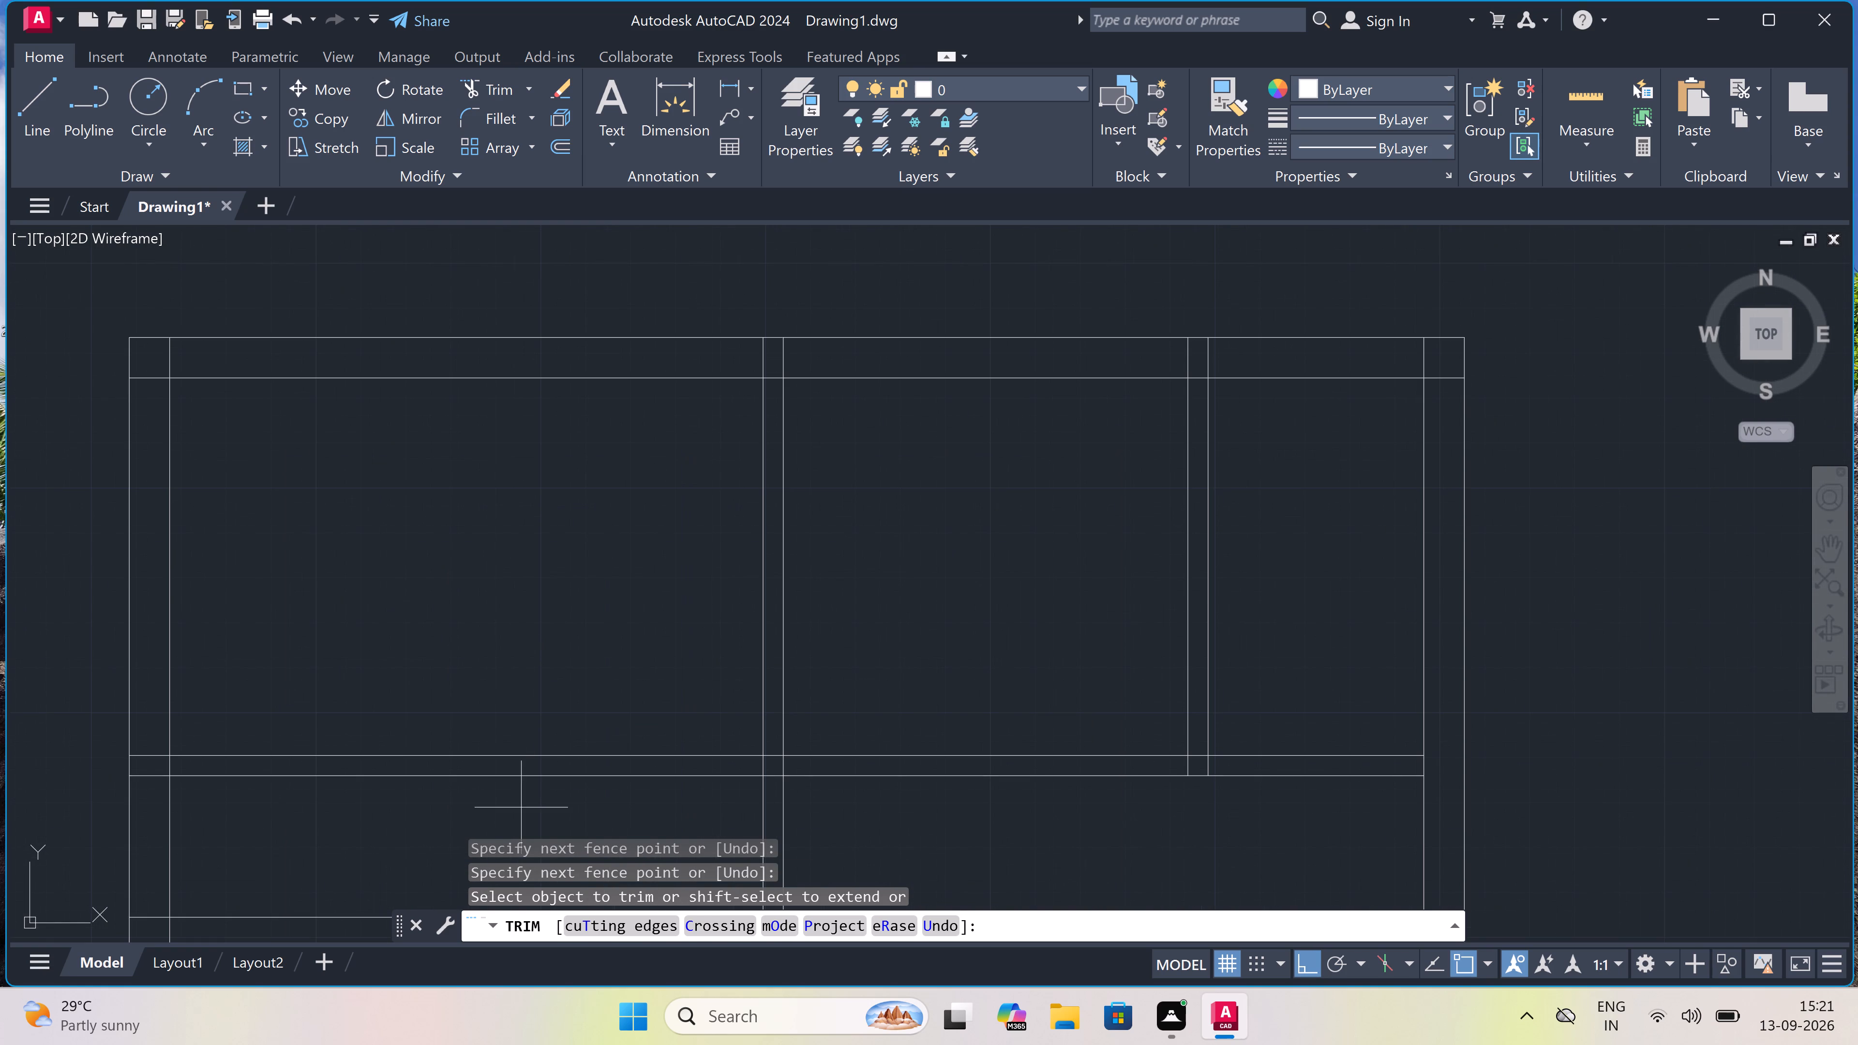
left_click(614, 629)
scroll(615, 629, "down", 4)
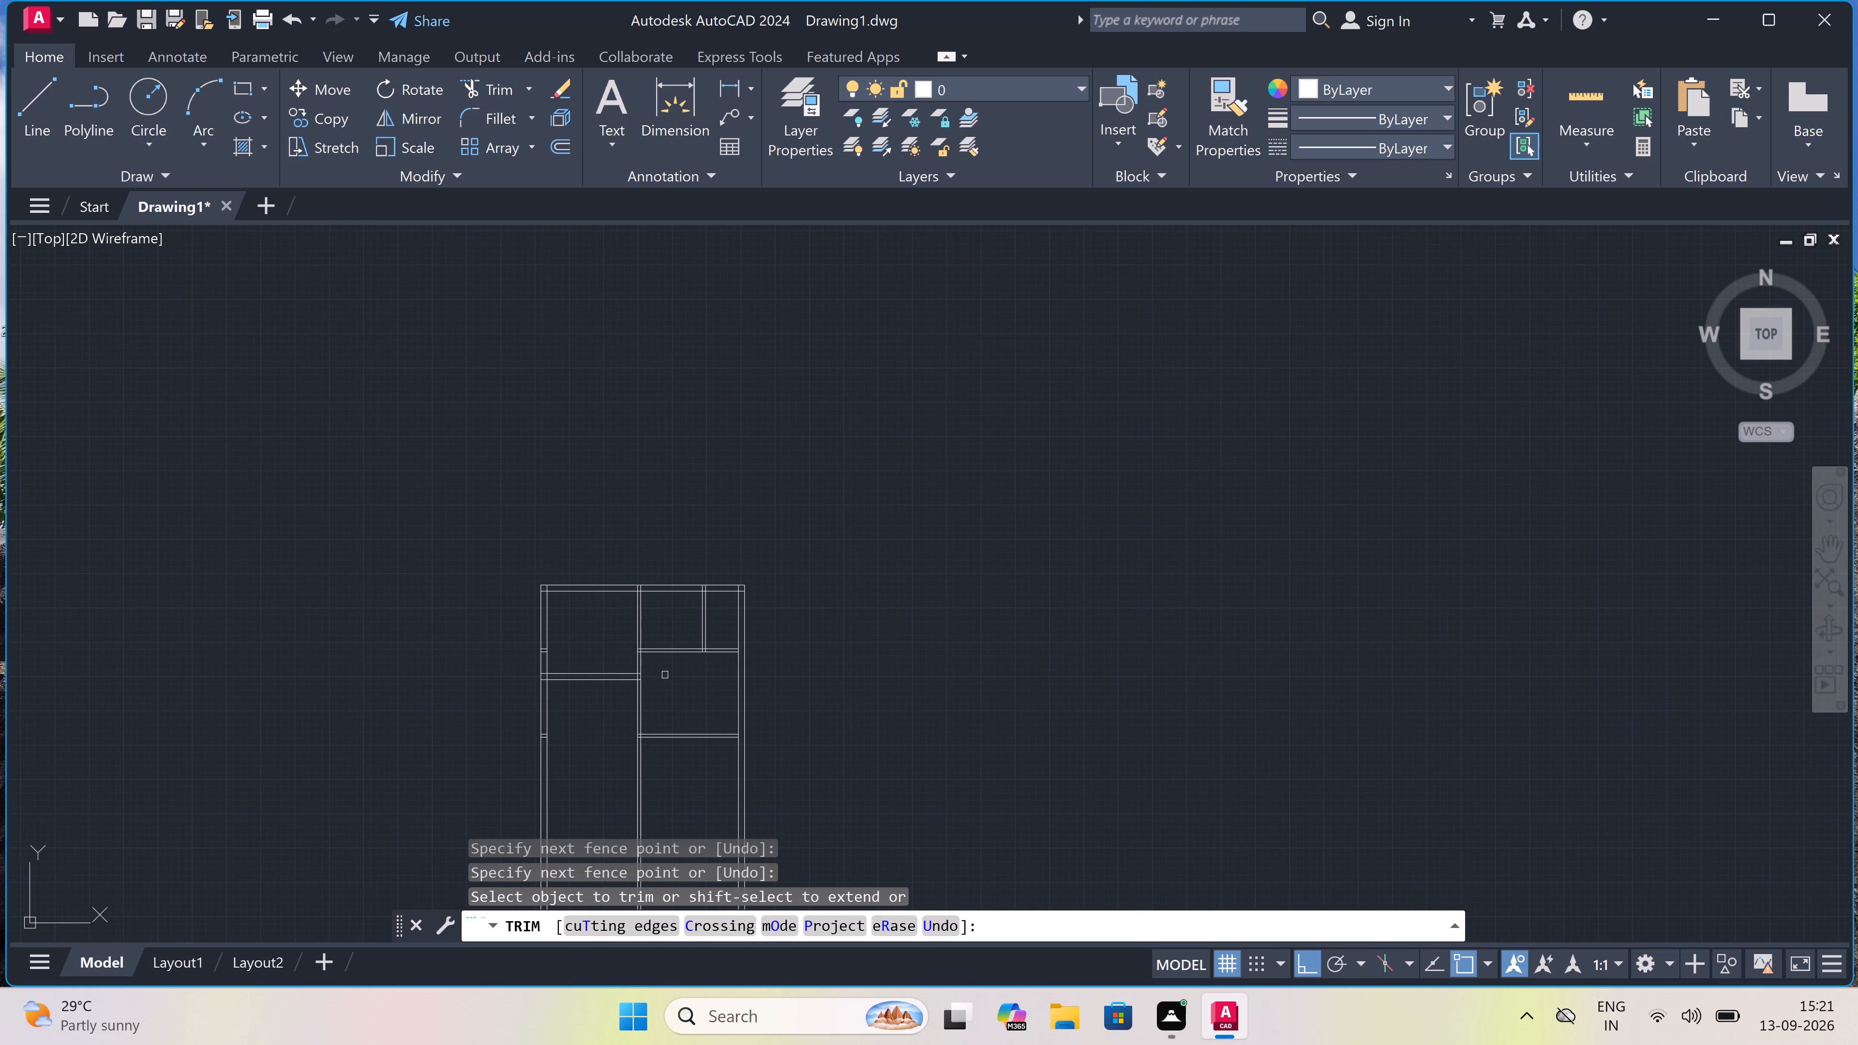
key("Escape")
scroll(665, 675, "down", 2)
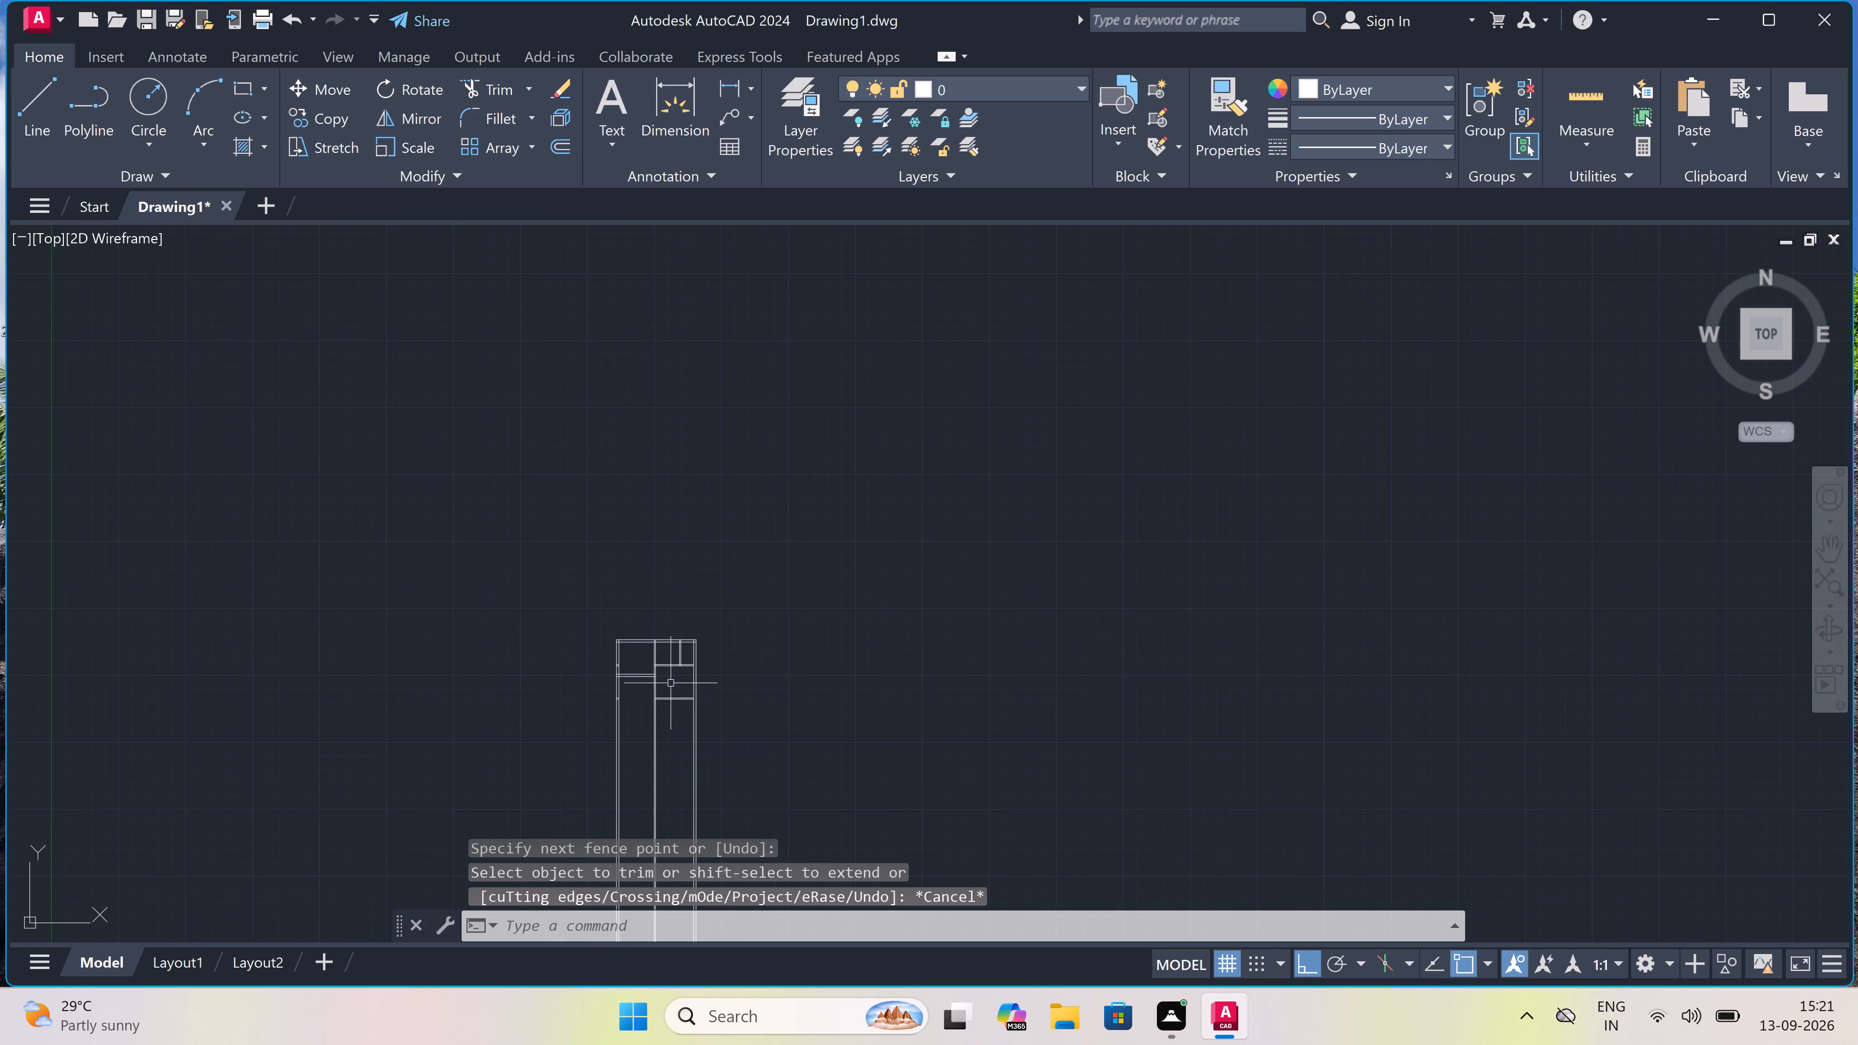
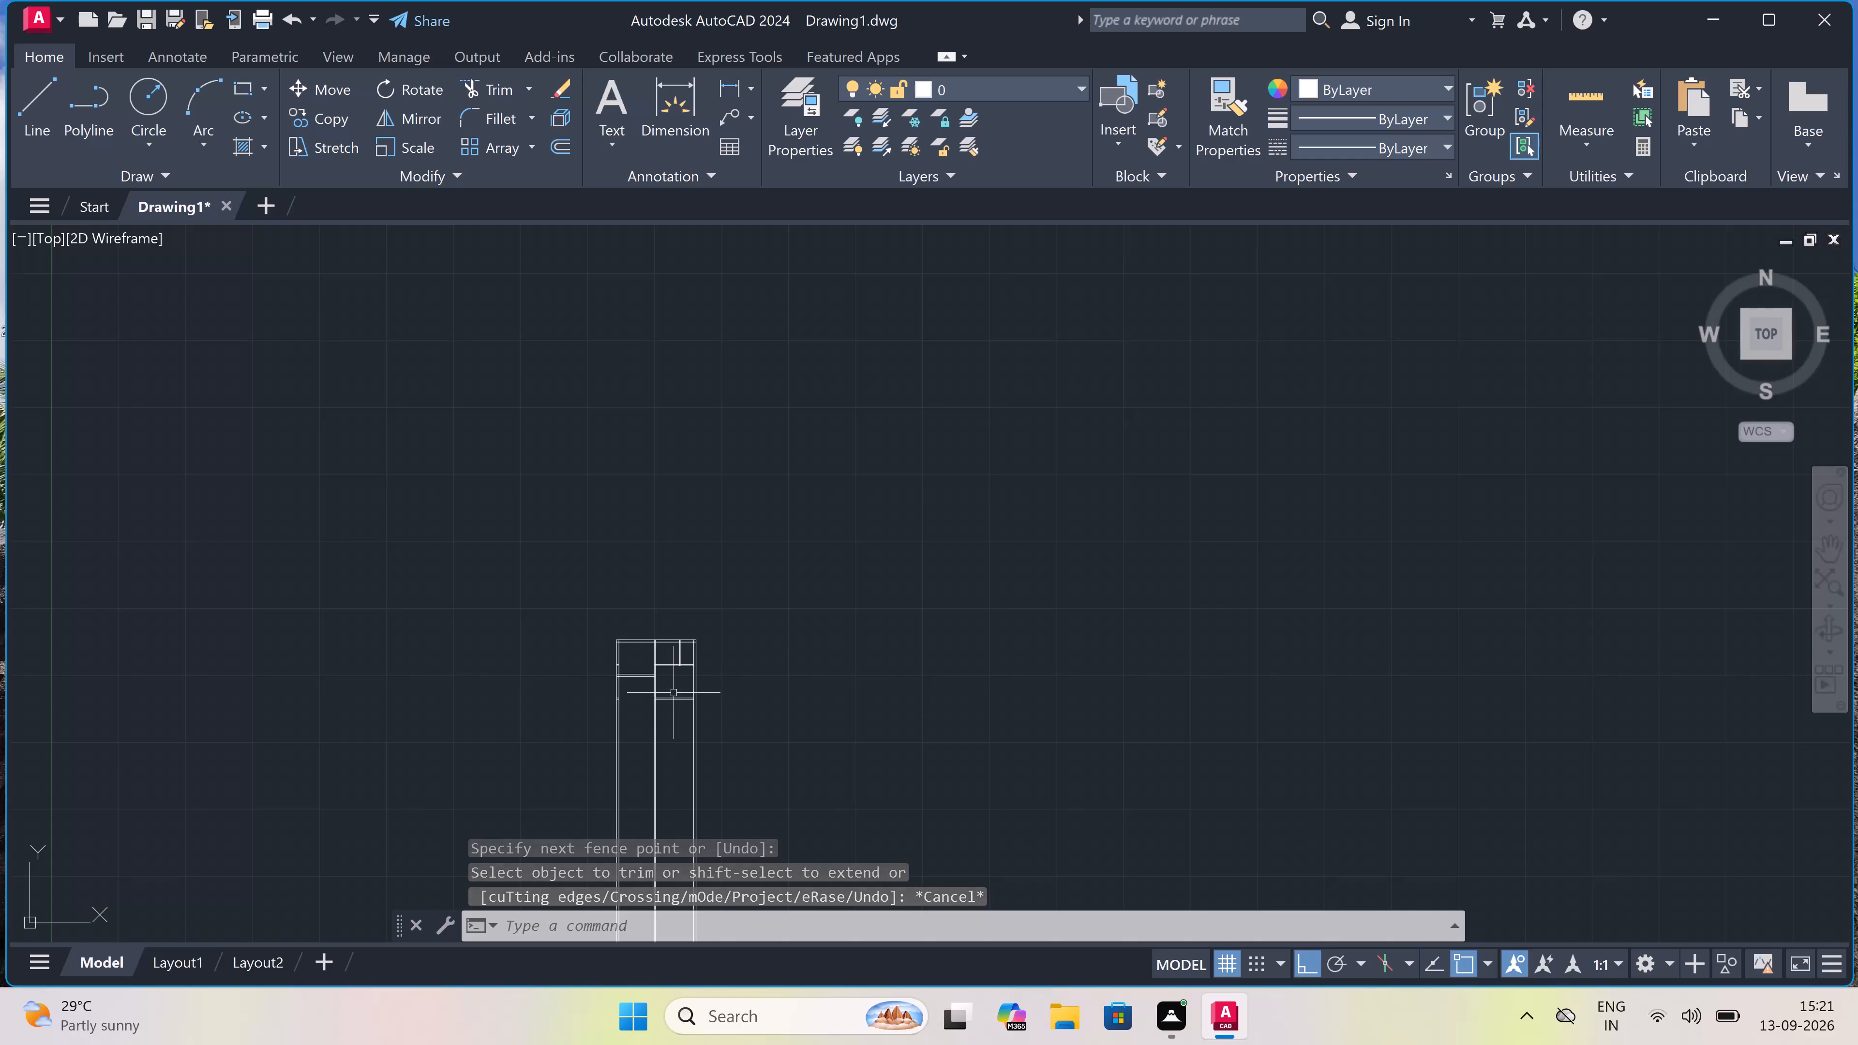
Offset the lower line of the second 4.5" horizontal partition 4' downward between the first vertical partition and the right outer wall.
scroll(675, 693, "down", 2)
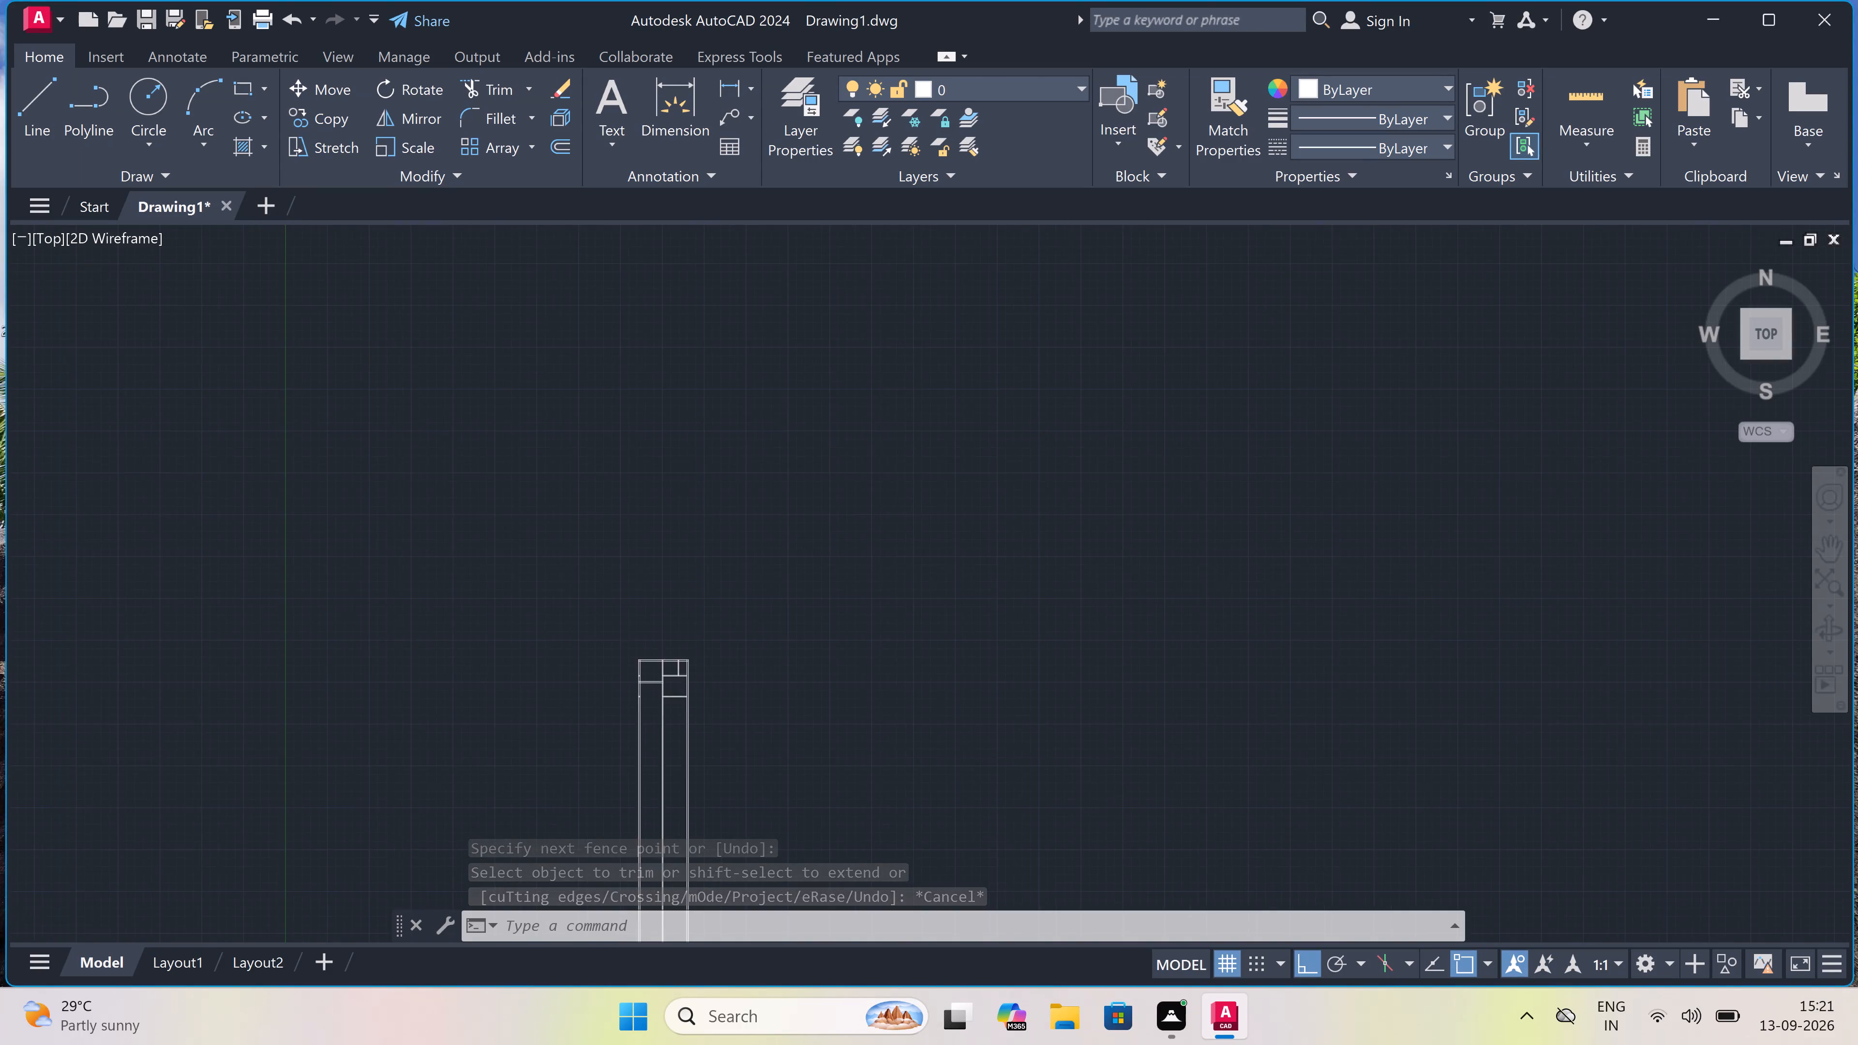
scroll(671, 715, "up", 3)
scroll(680, 634, "up", 3)
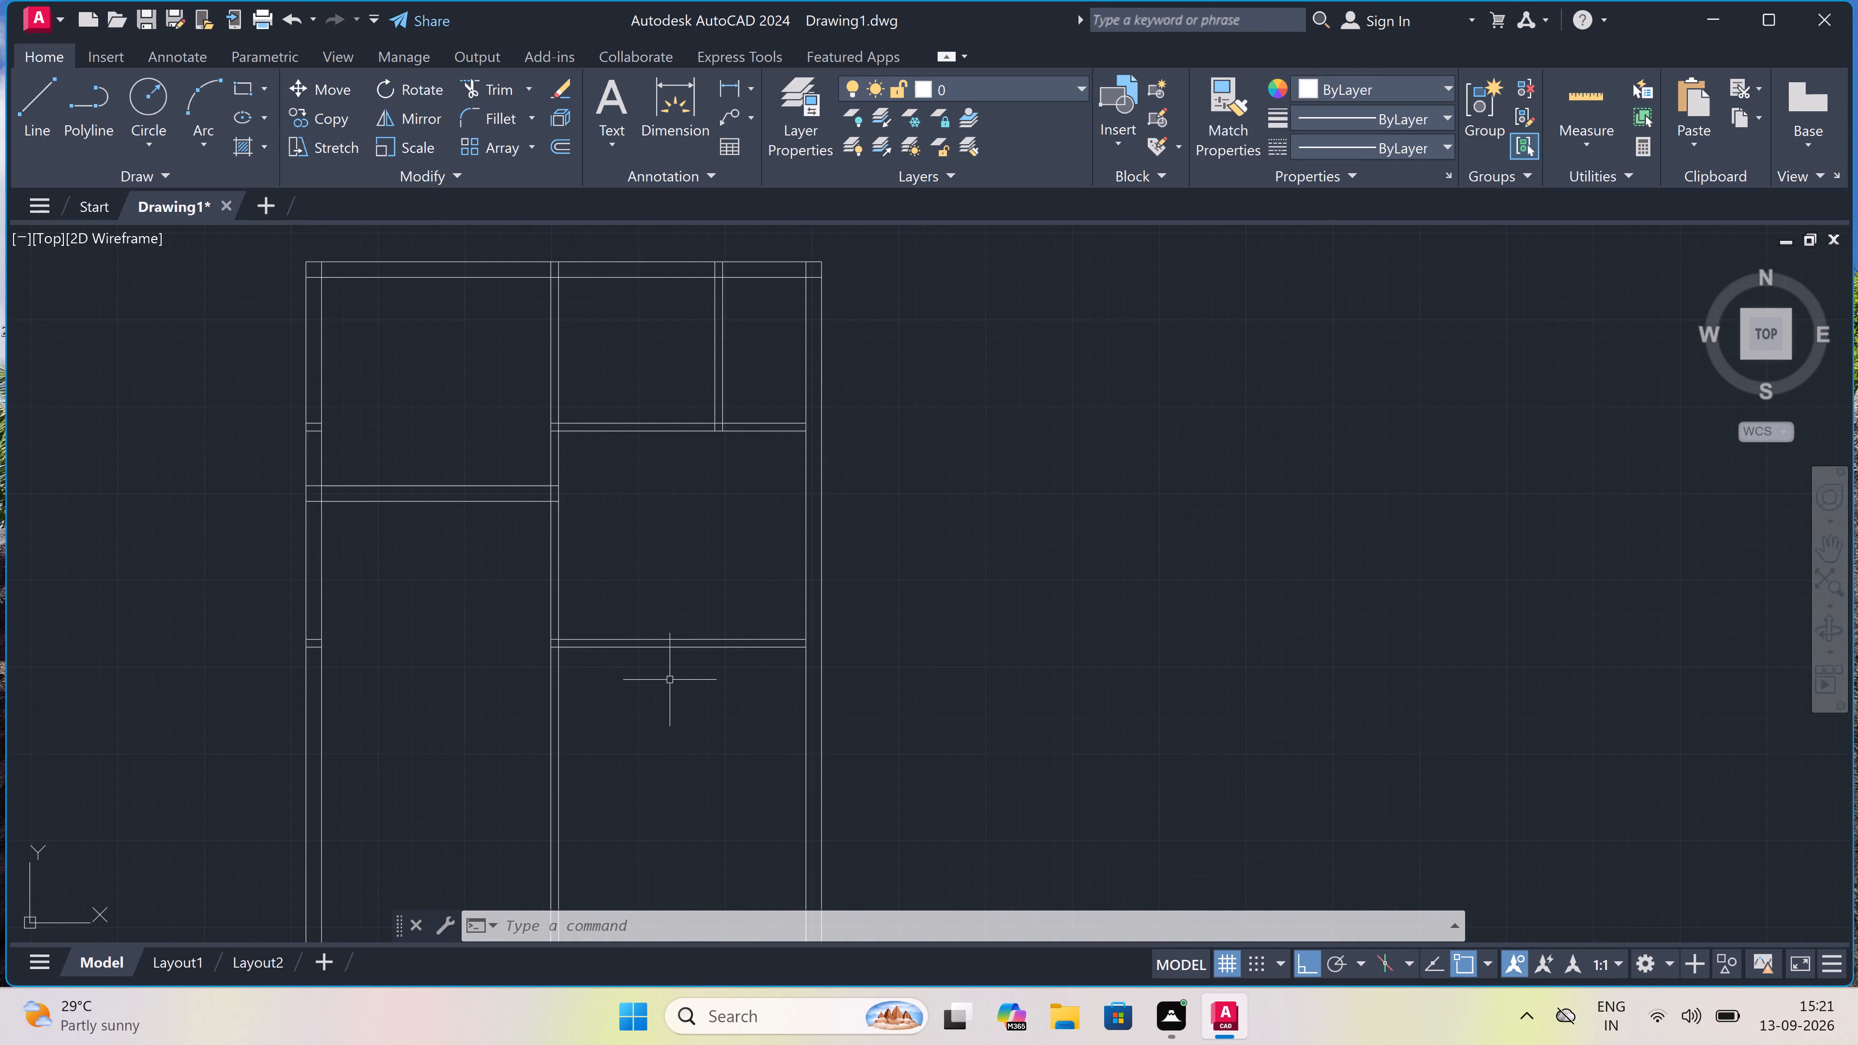
key("Escape")
type("o")
key("space")
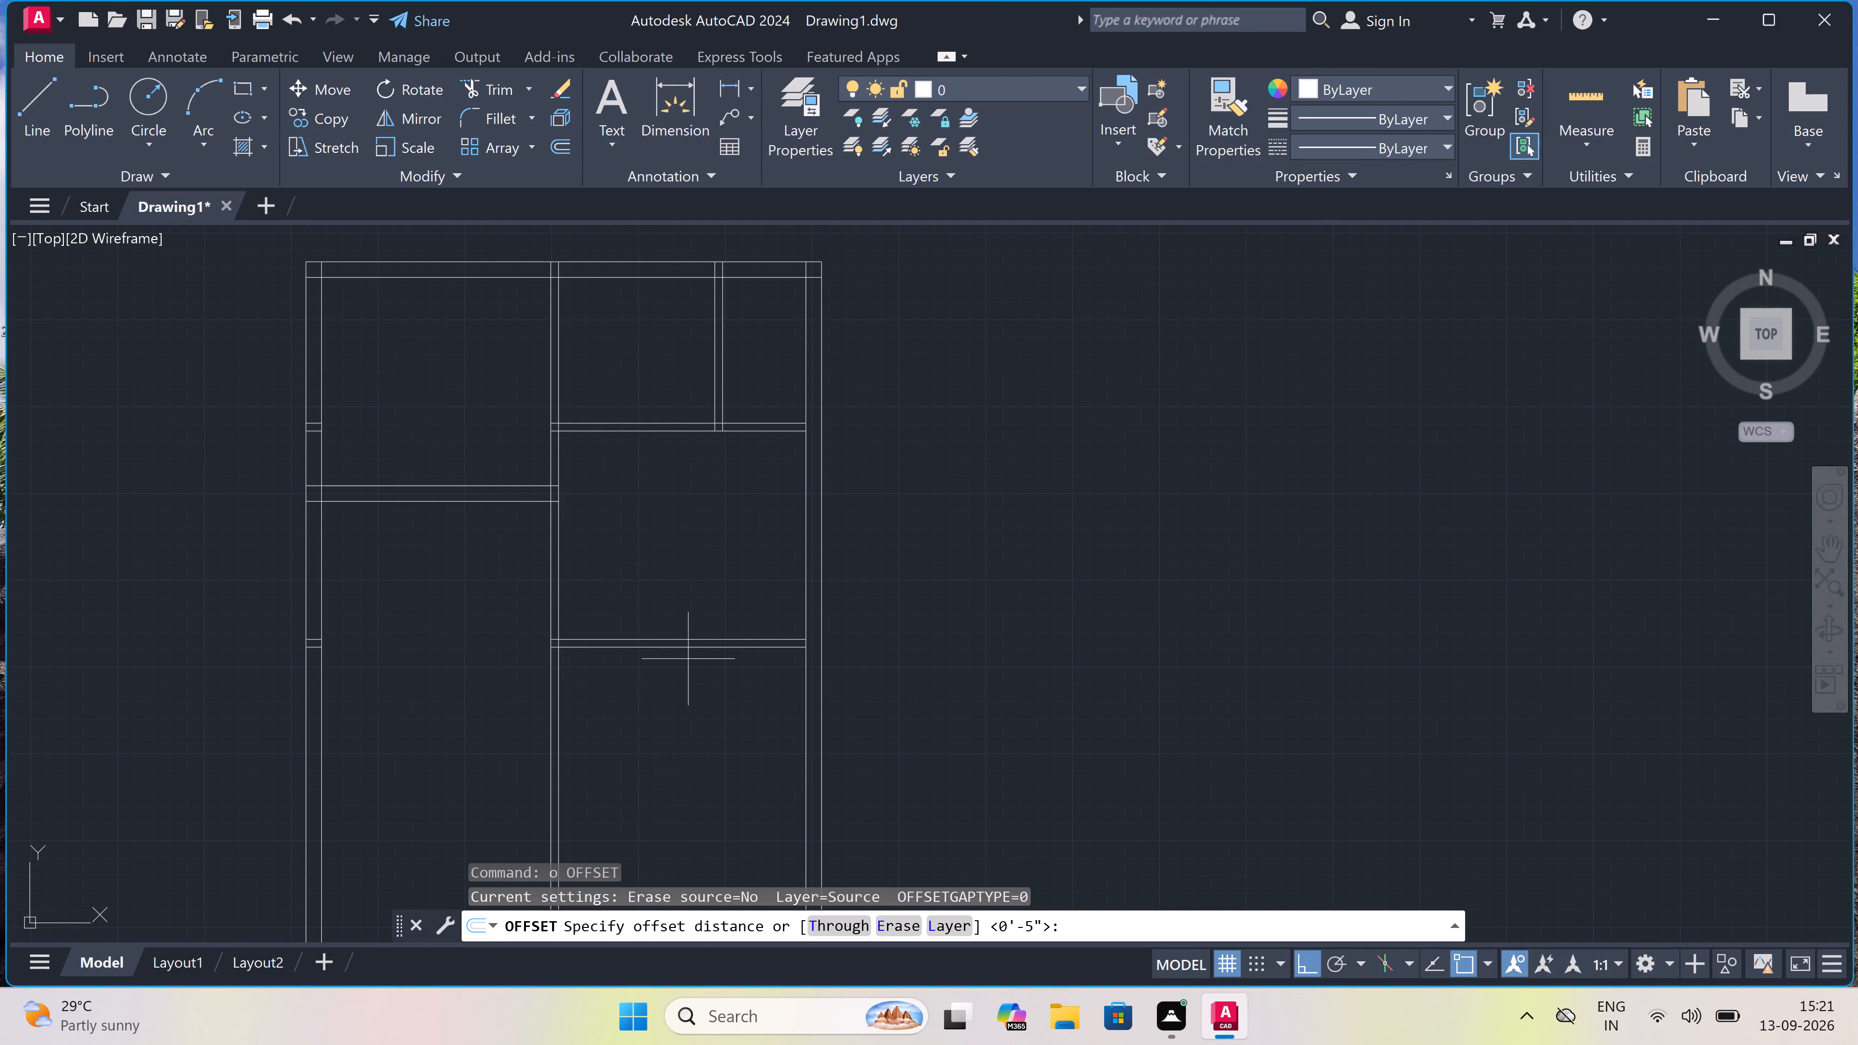
left_click_drag(692, 646, 692, 687)
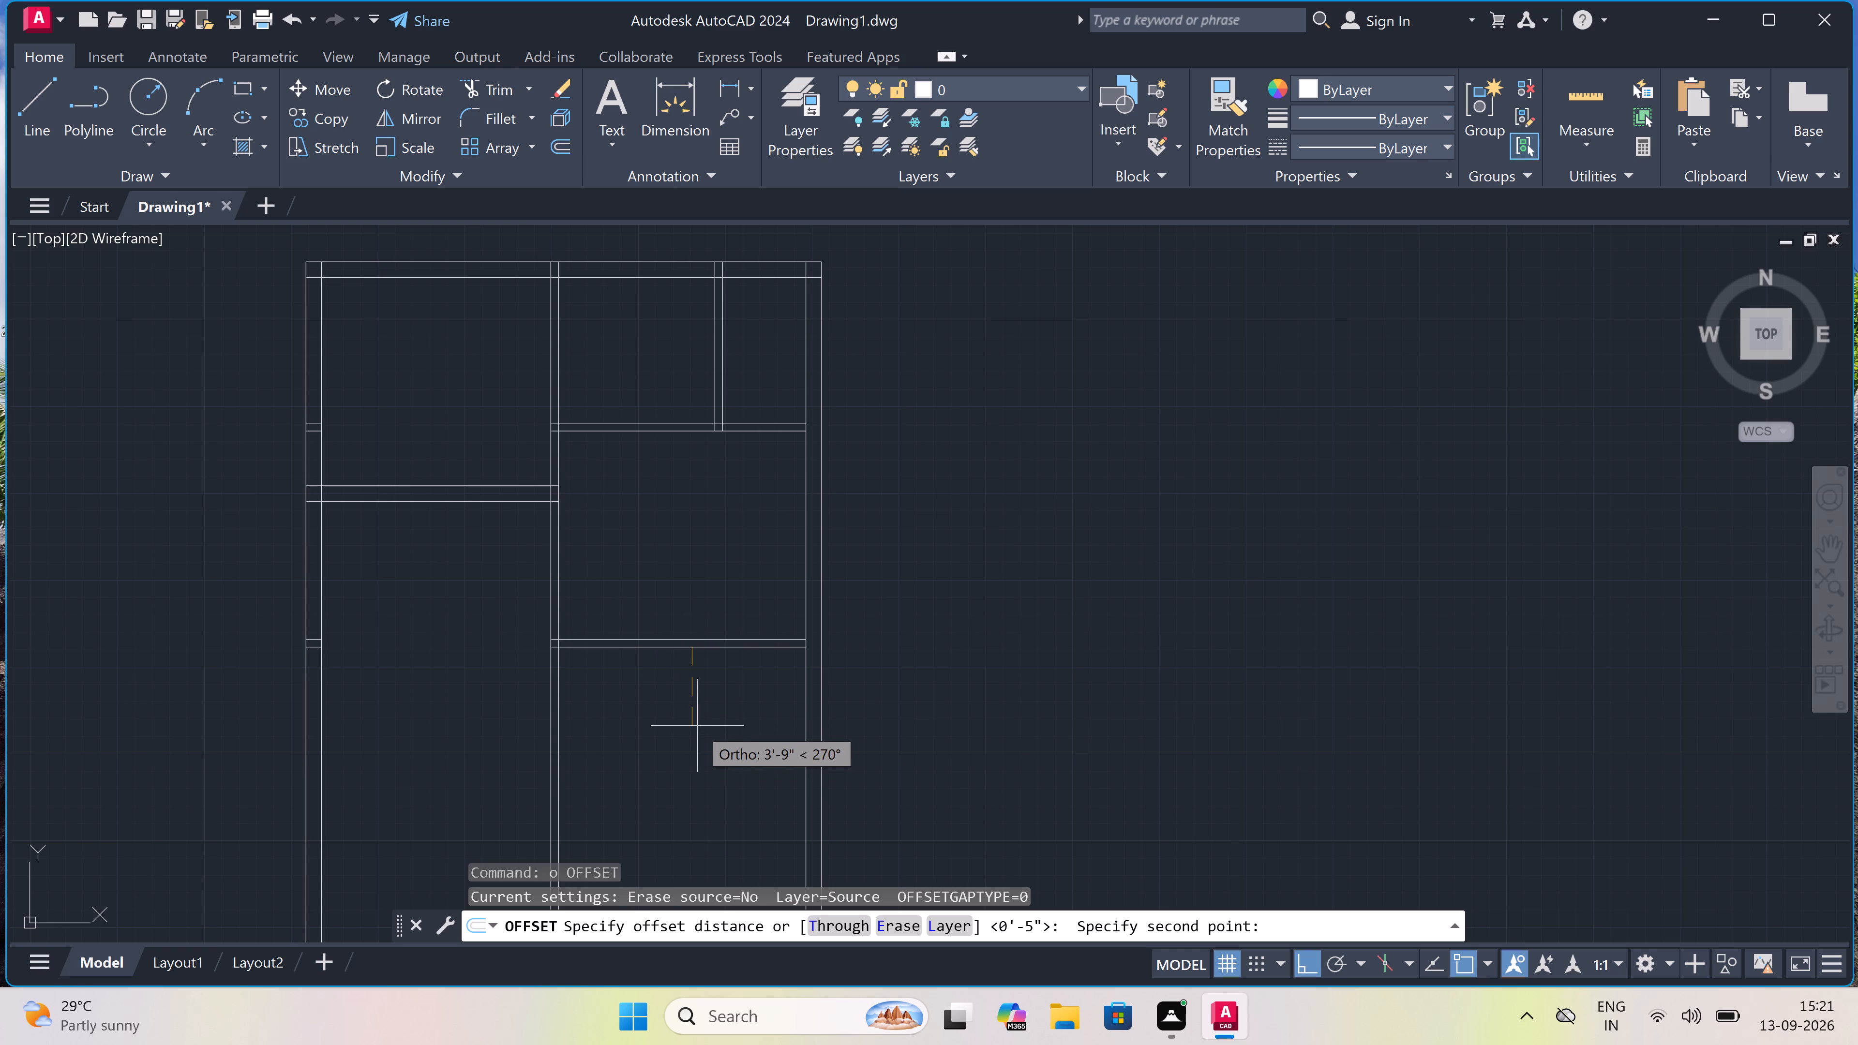
type("4'")
key("space")
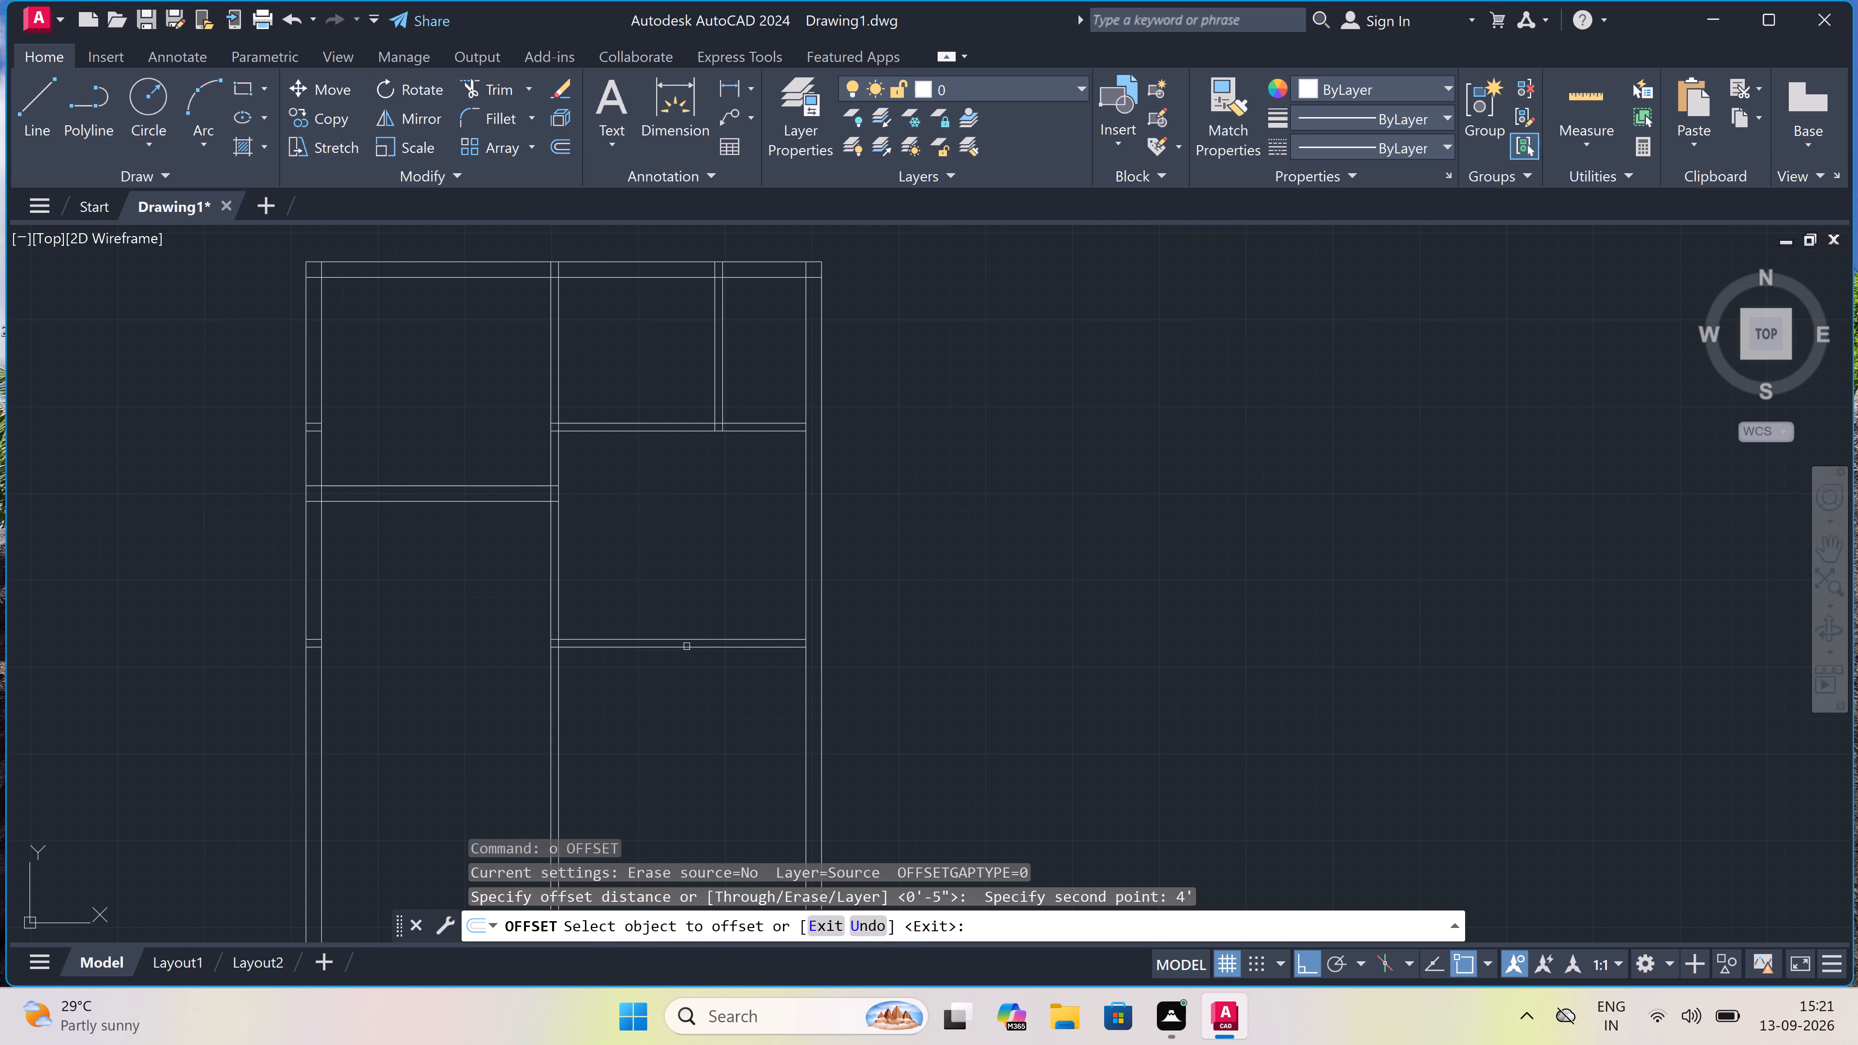
left_click_drag(687, 646, 686, 675)
left_click(674, 725)
key("Escape")
Offset the new horizontal line 4.5" downward to form the third horizontal partition wall.
key("space")
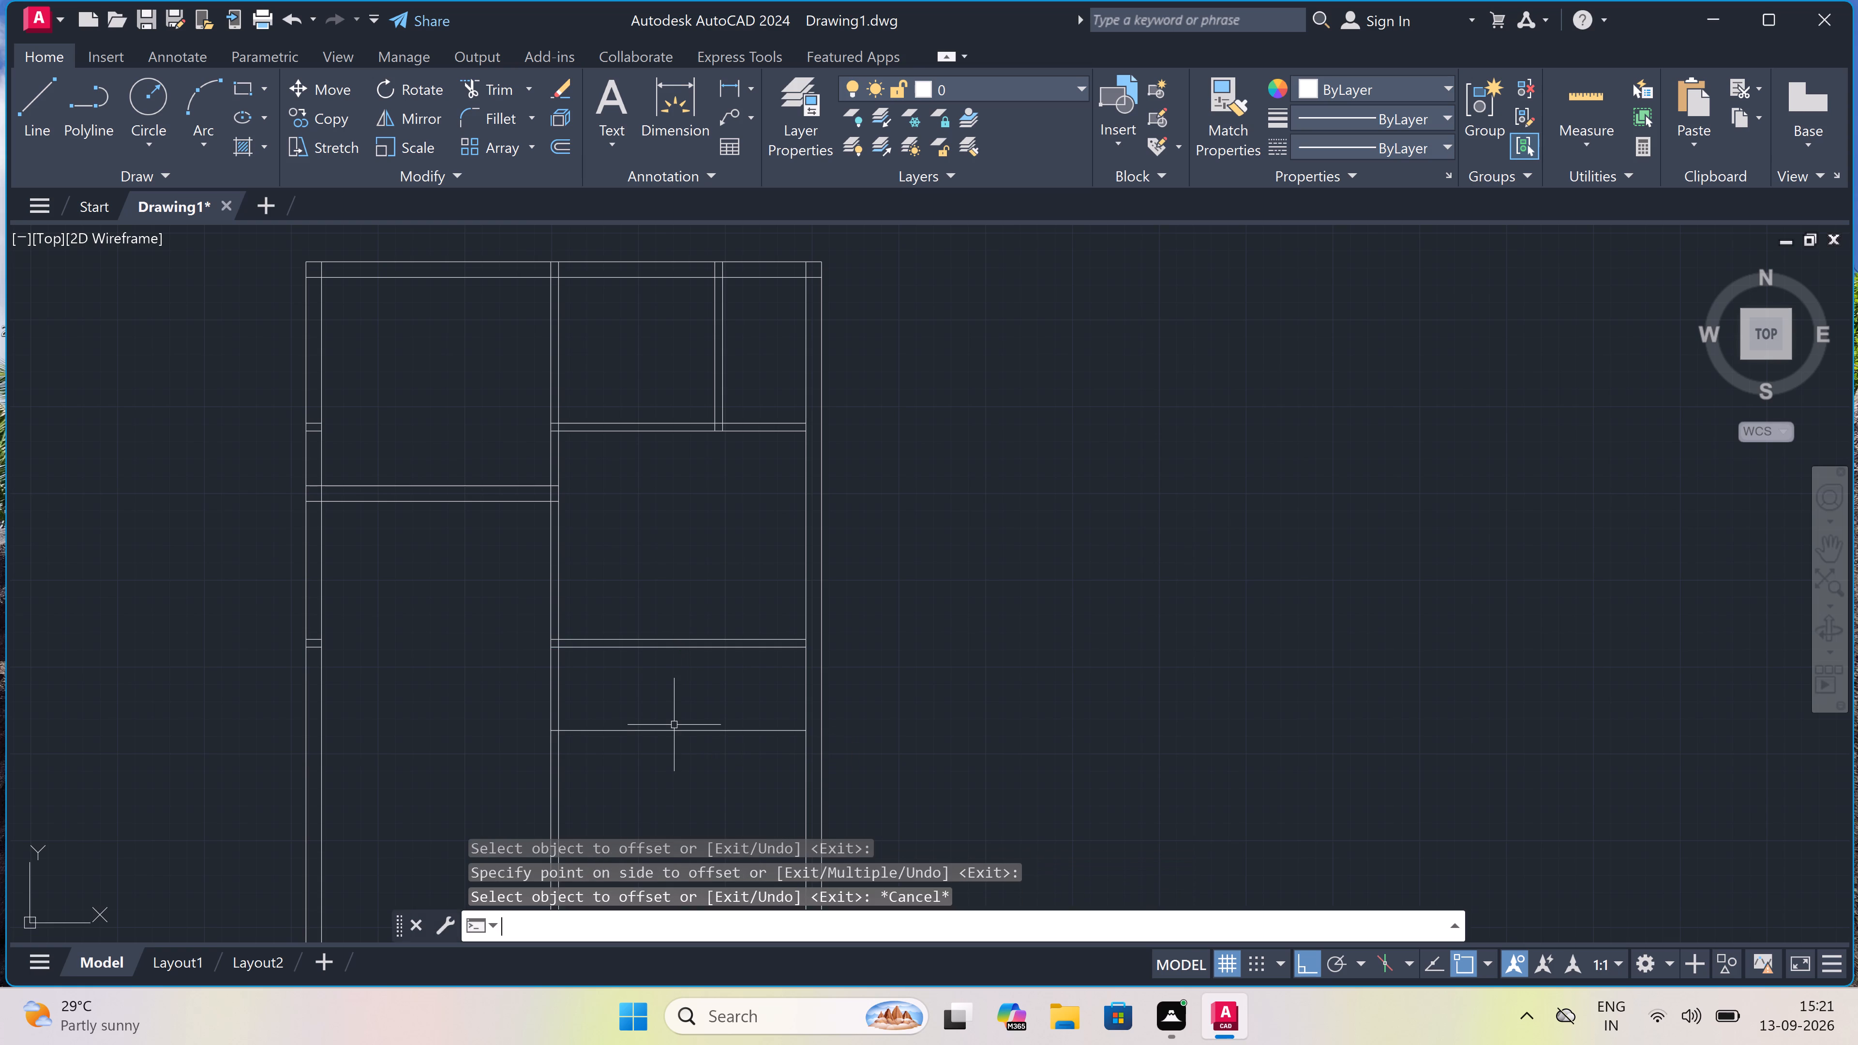
left_click_drag(674, 726, 684, 753)
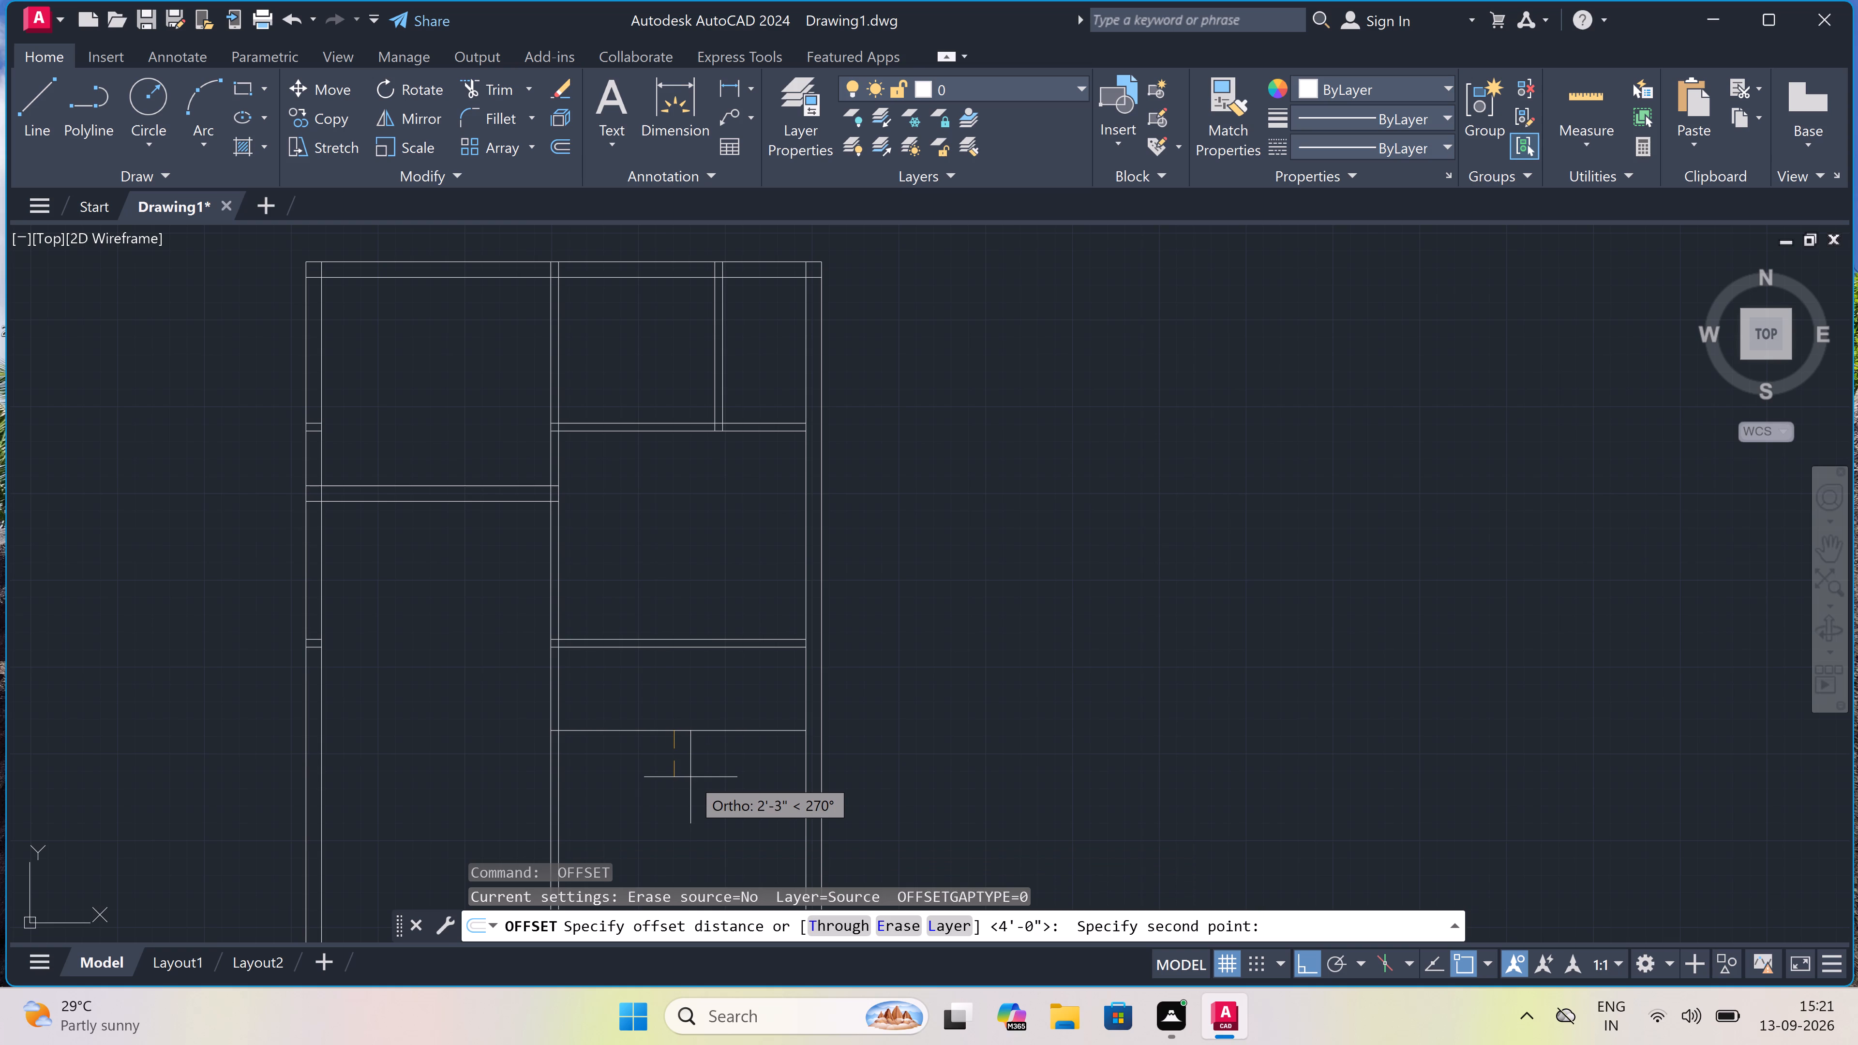
type("4.5\"")
key("space")
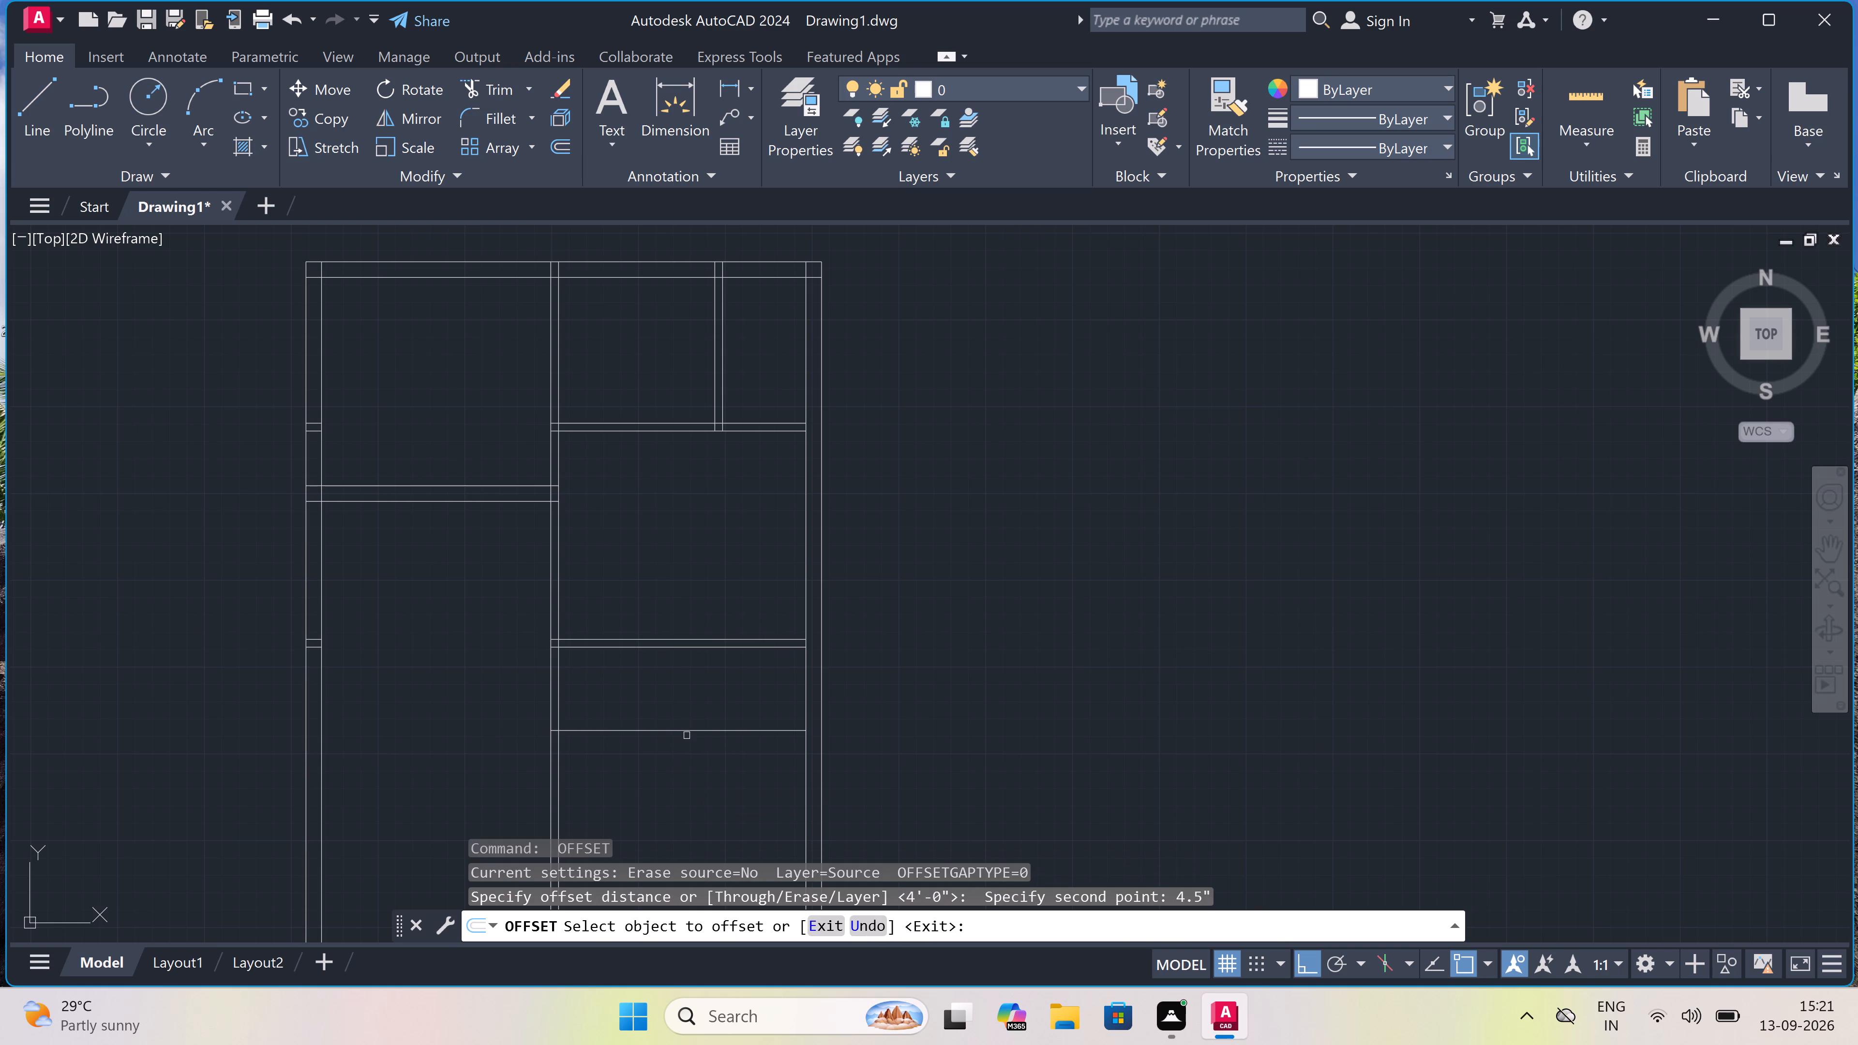
left_click_drag(686, 731, 684, 746)
left_click(679, 764)
key("Escape")
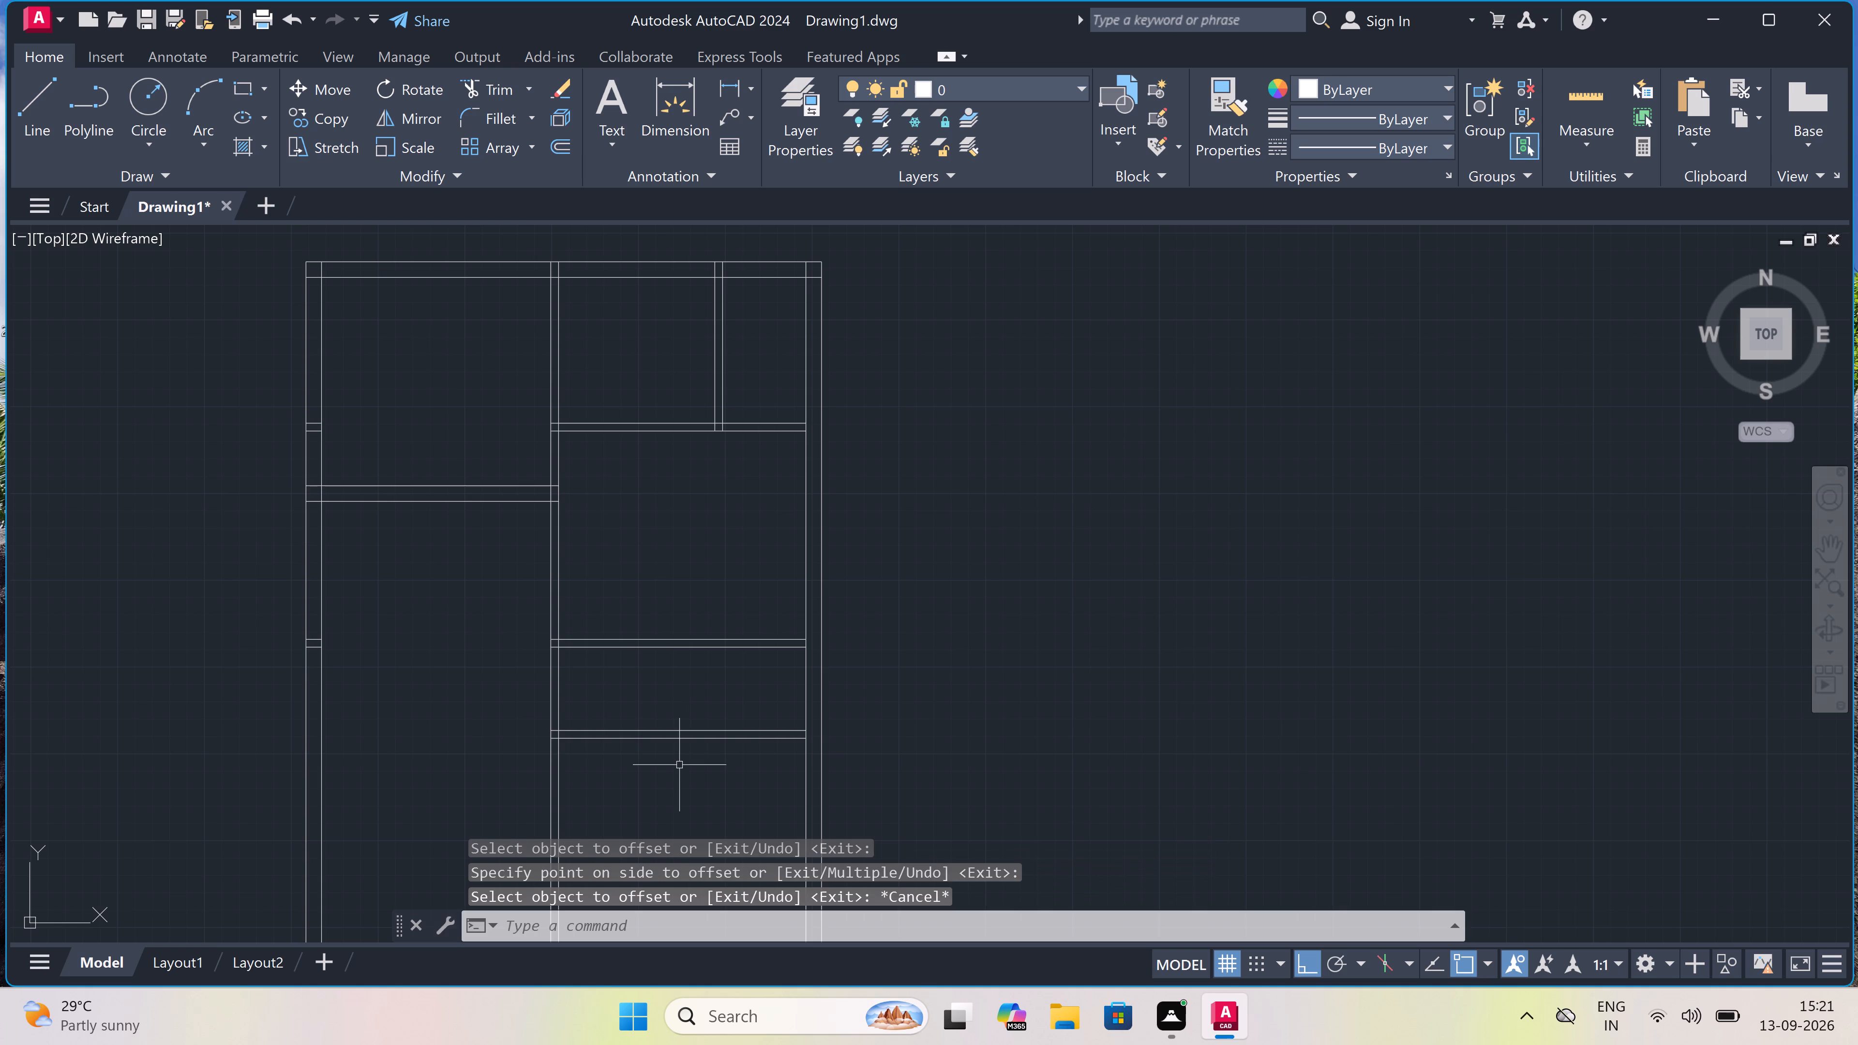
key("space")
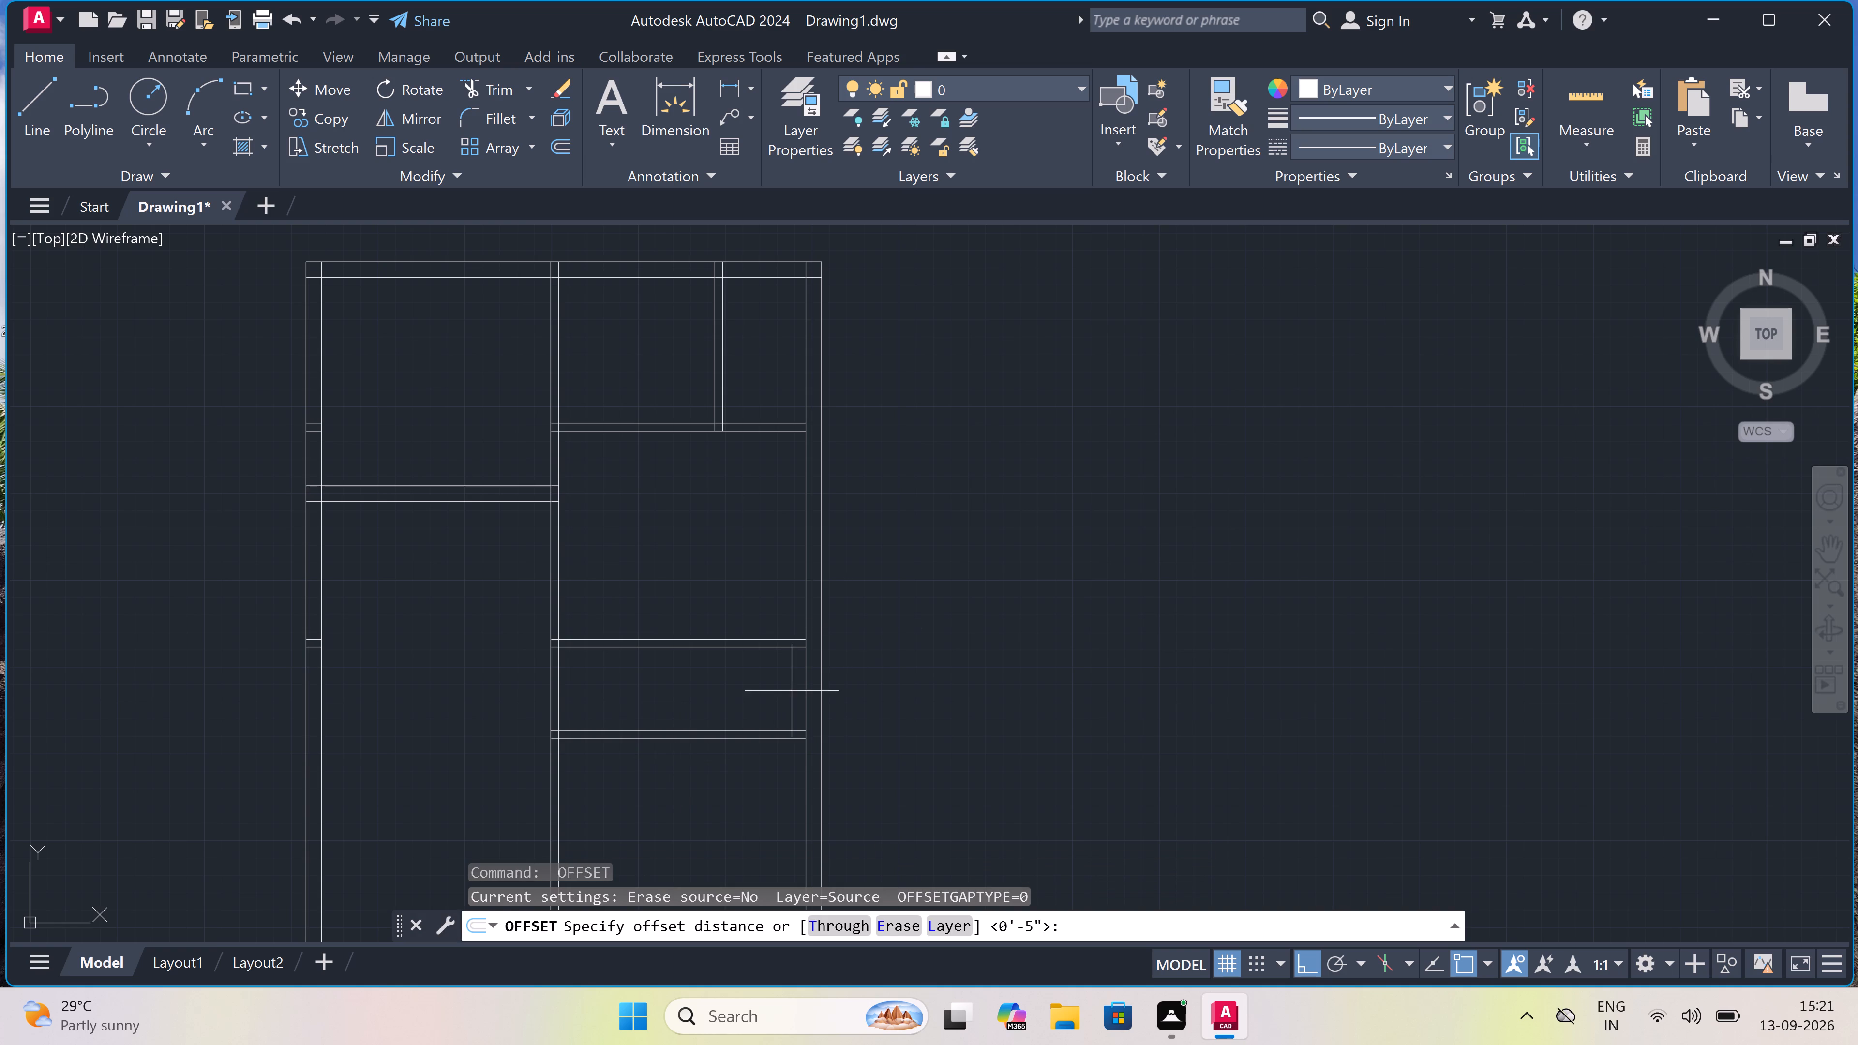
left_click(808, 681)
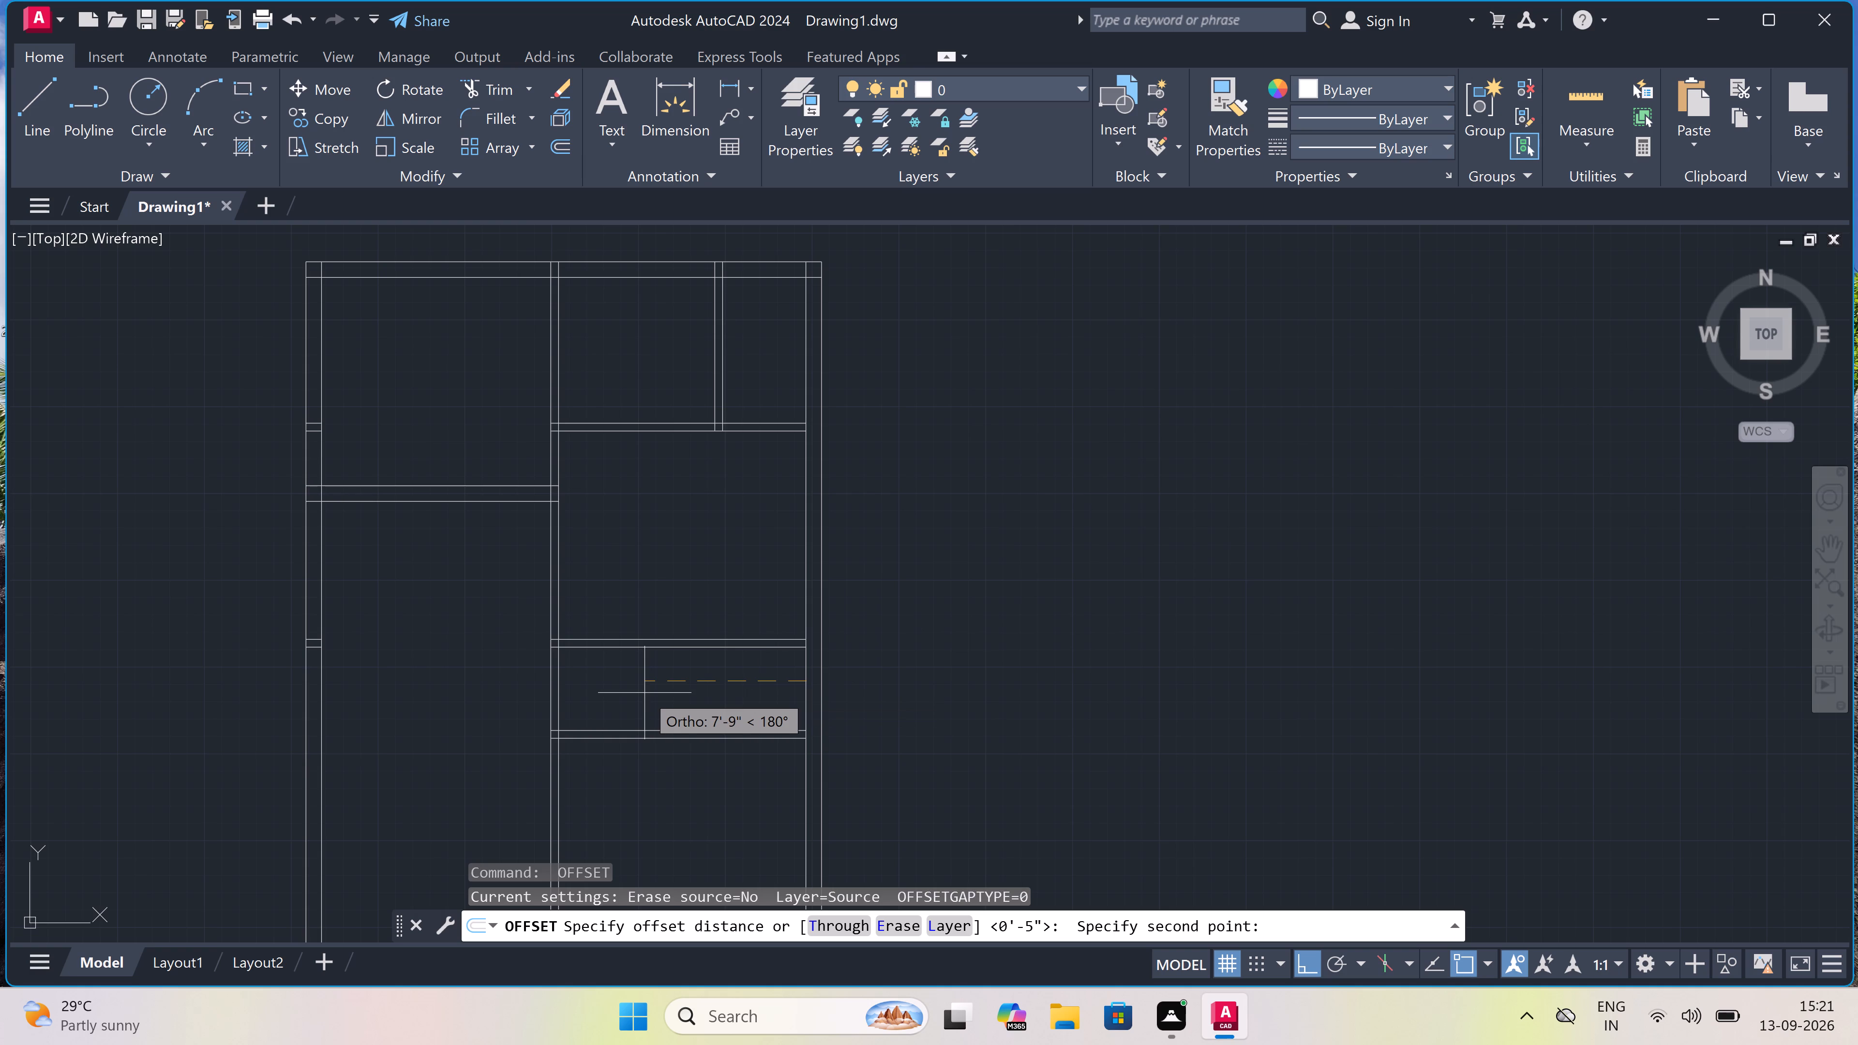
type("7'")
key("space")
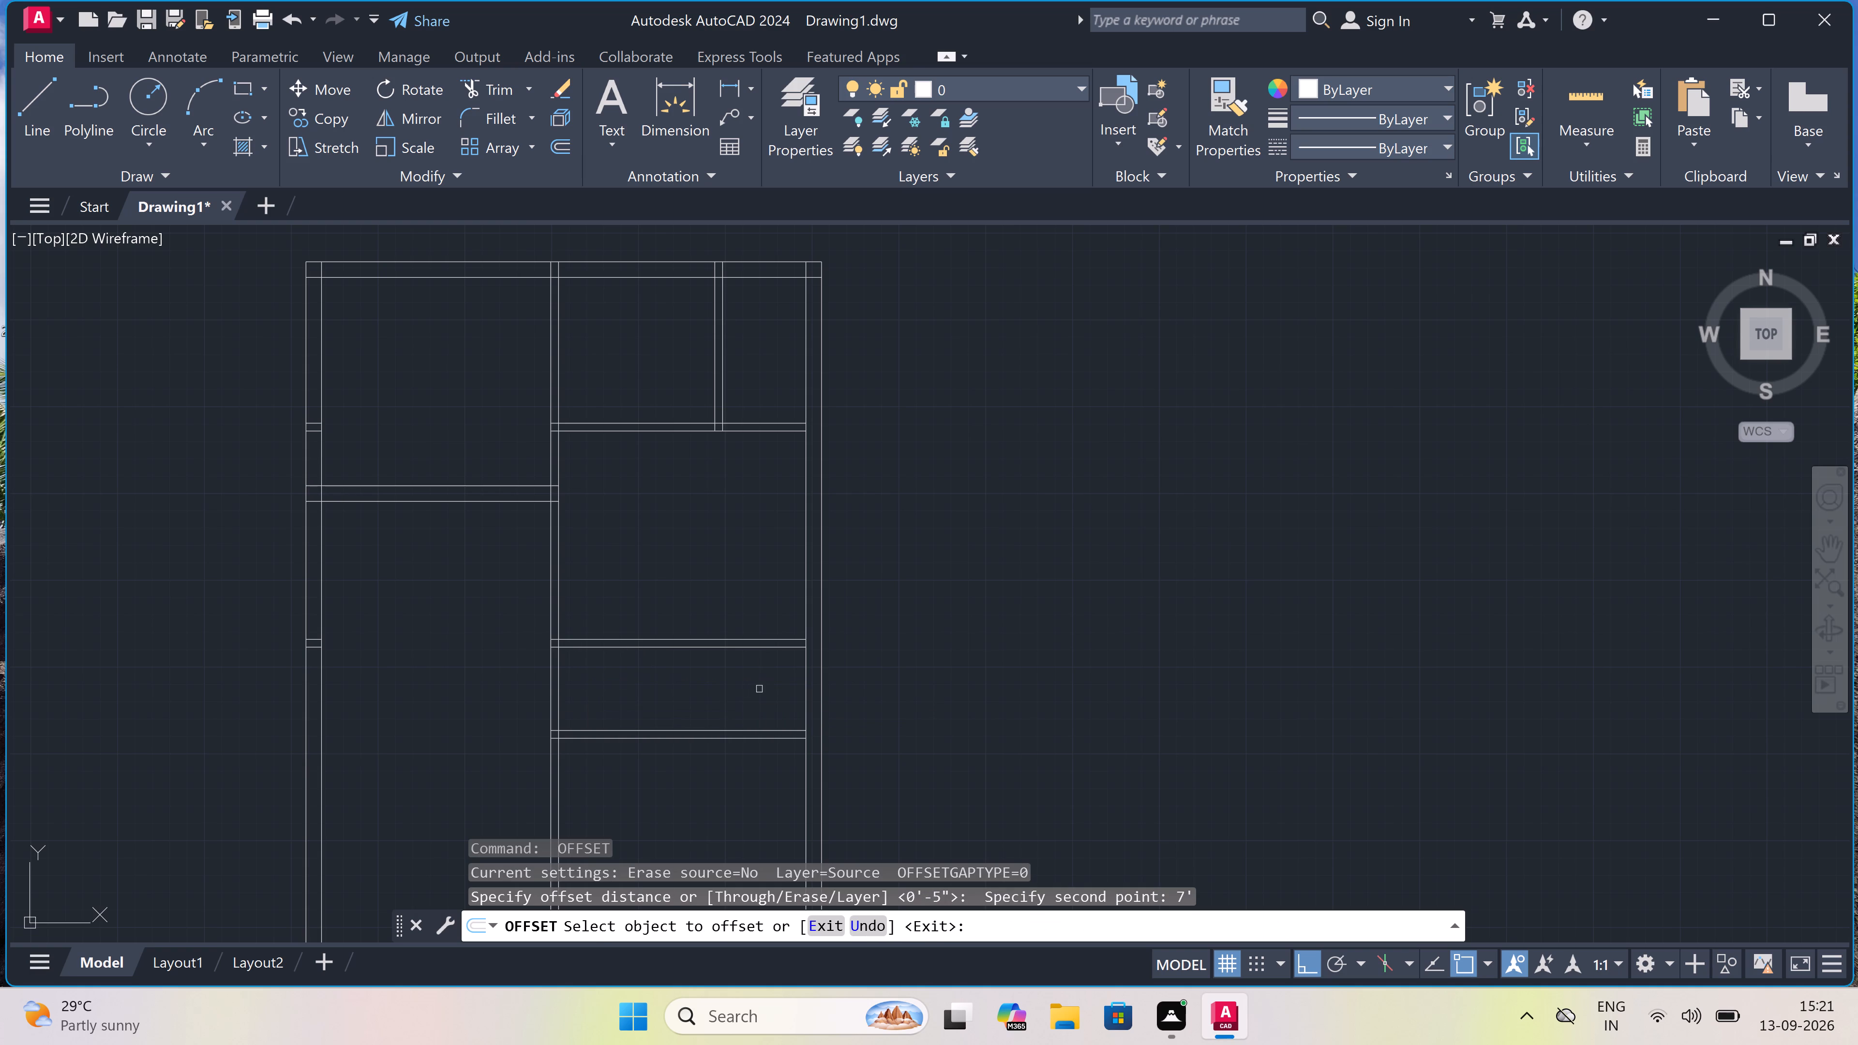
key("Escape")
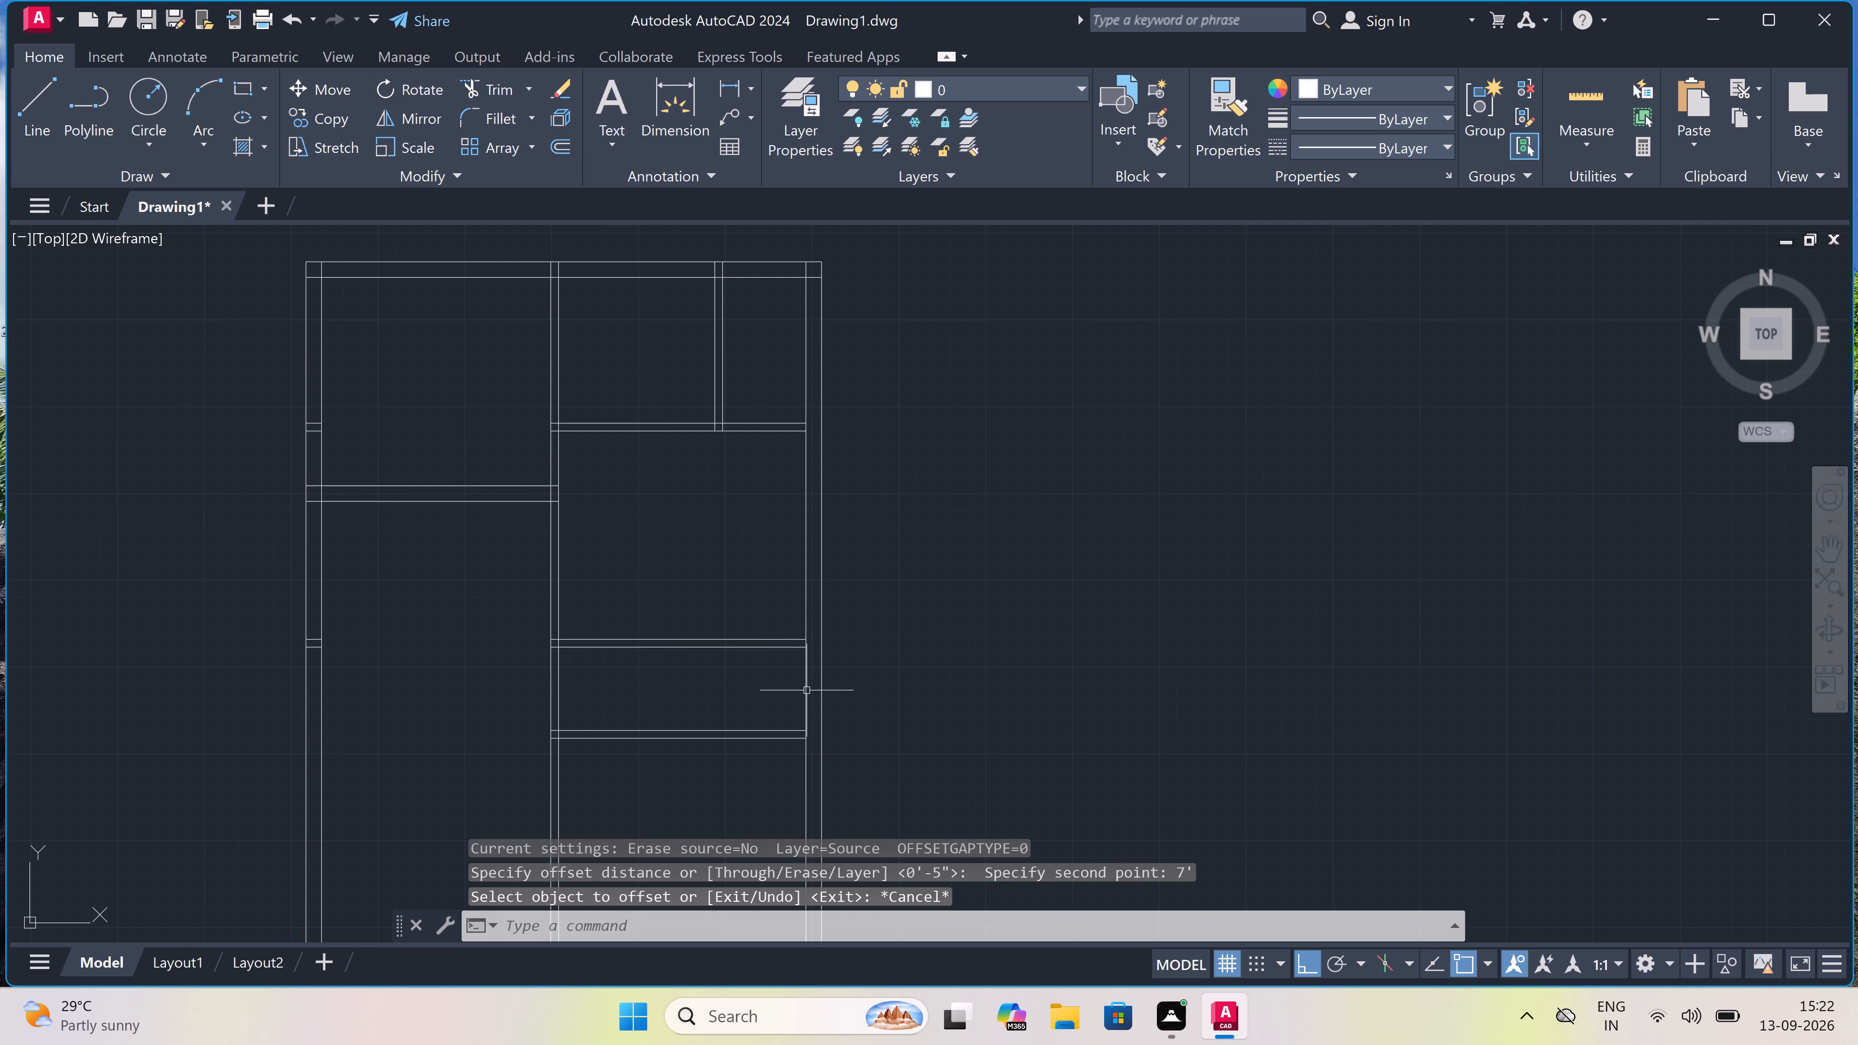
Draw a 4.5" thick vertical partition between the two lower horizontal partitions, starting 7' left of the right outer wall's inner face.
key("l")
key("space")
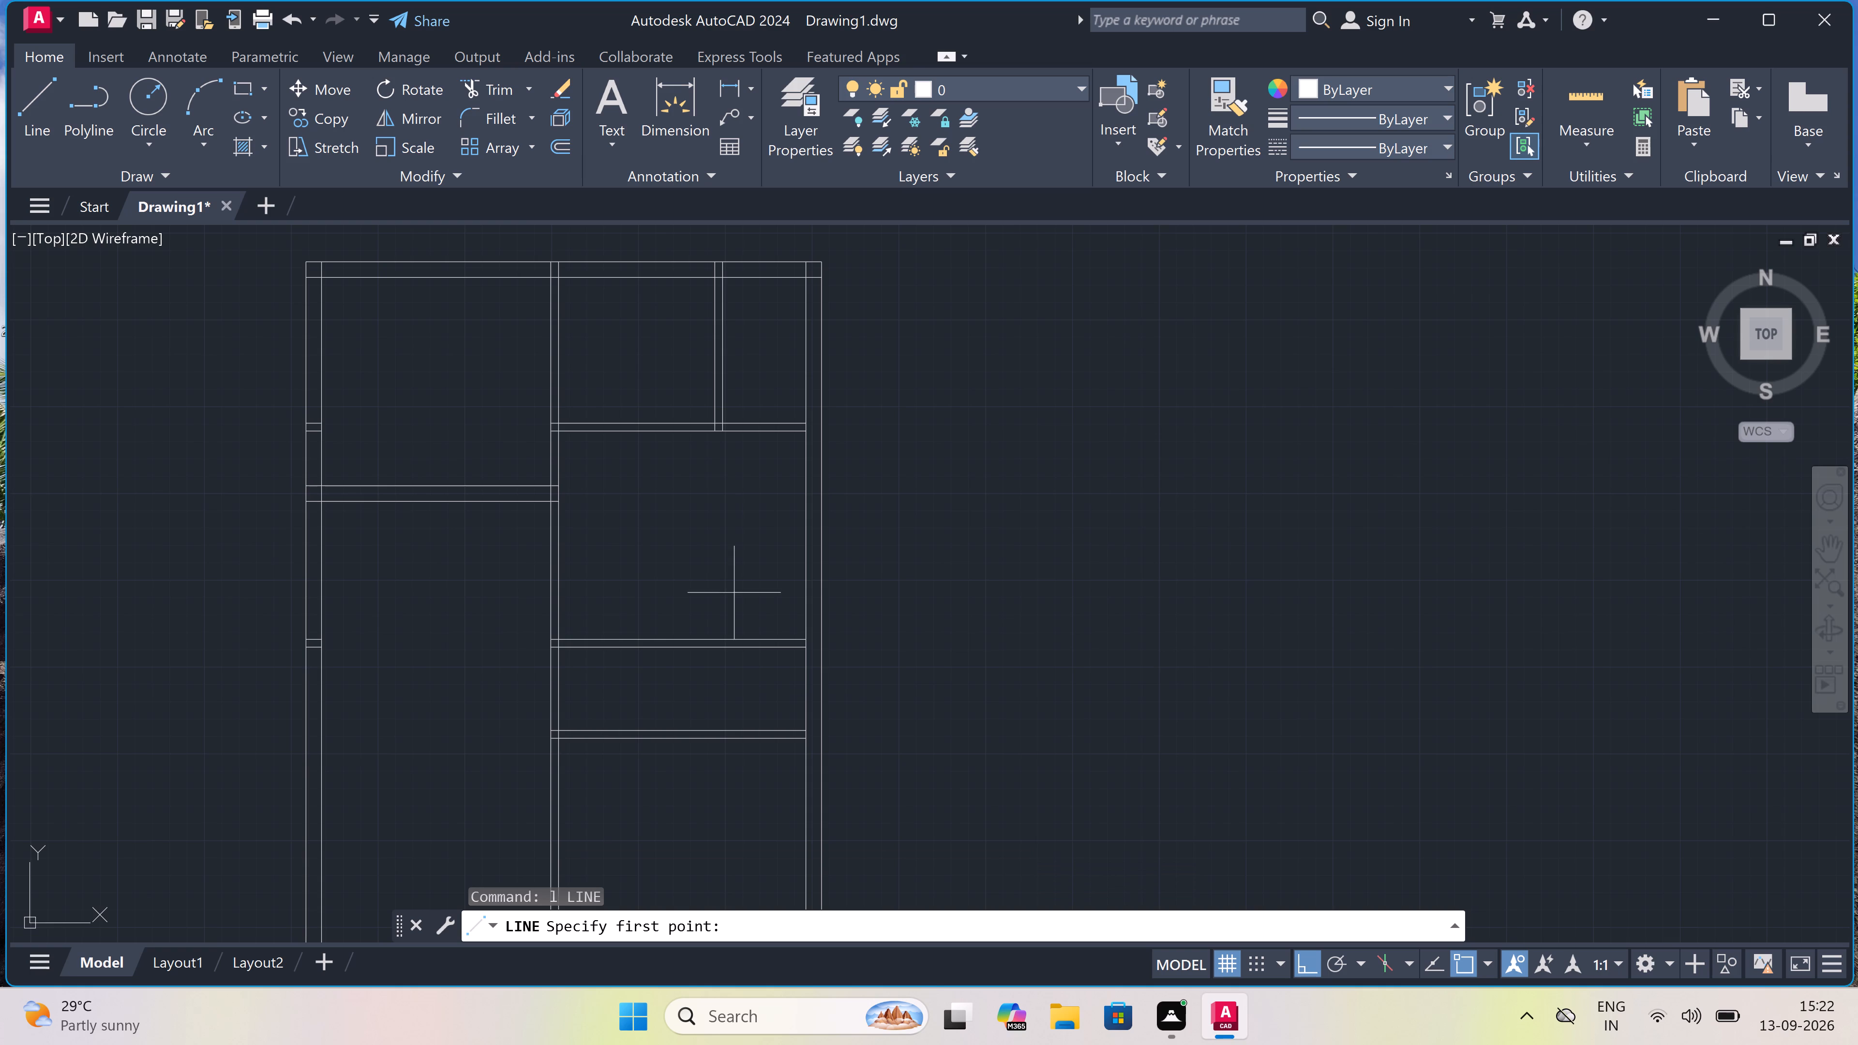
left_click(802, 646)
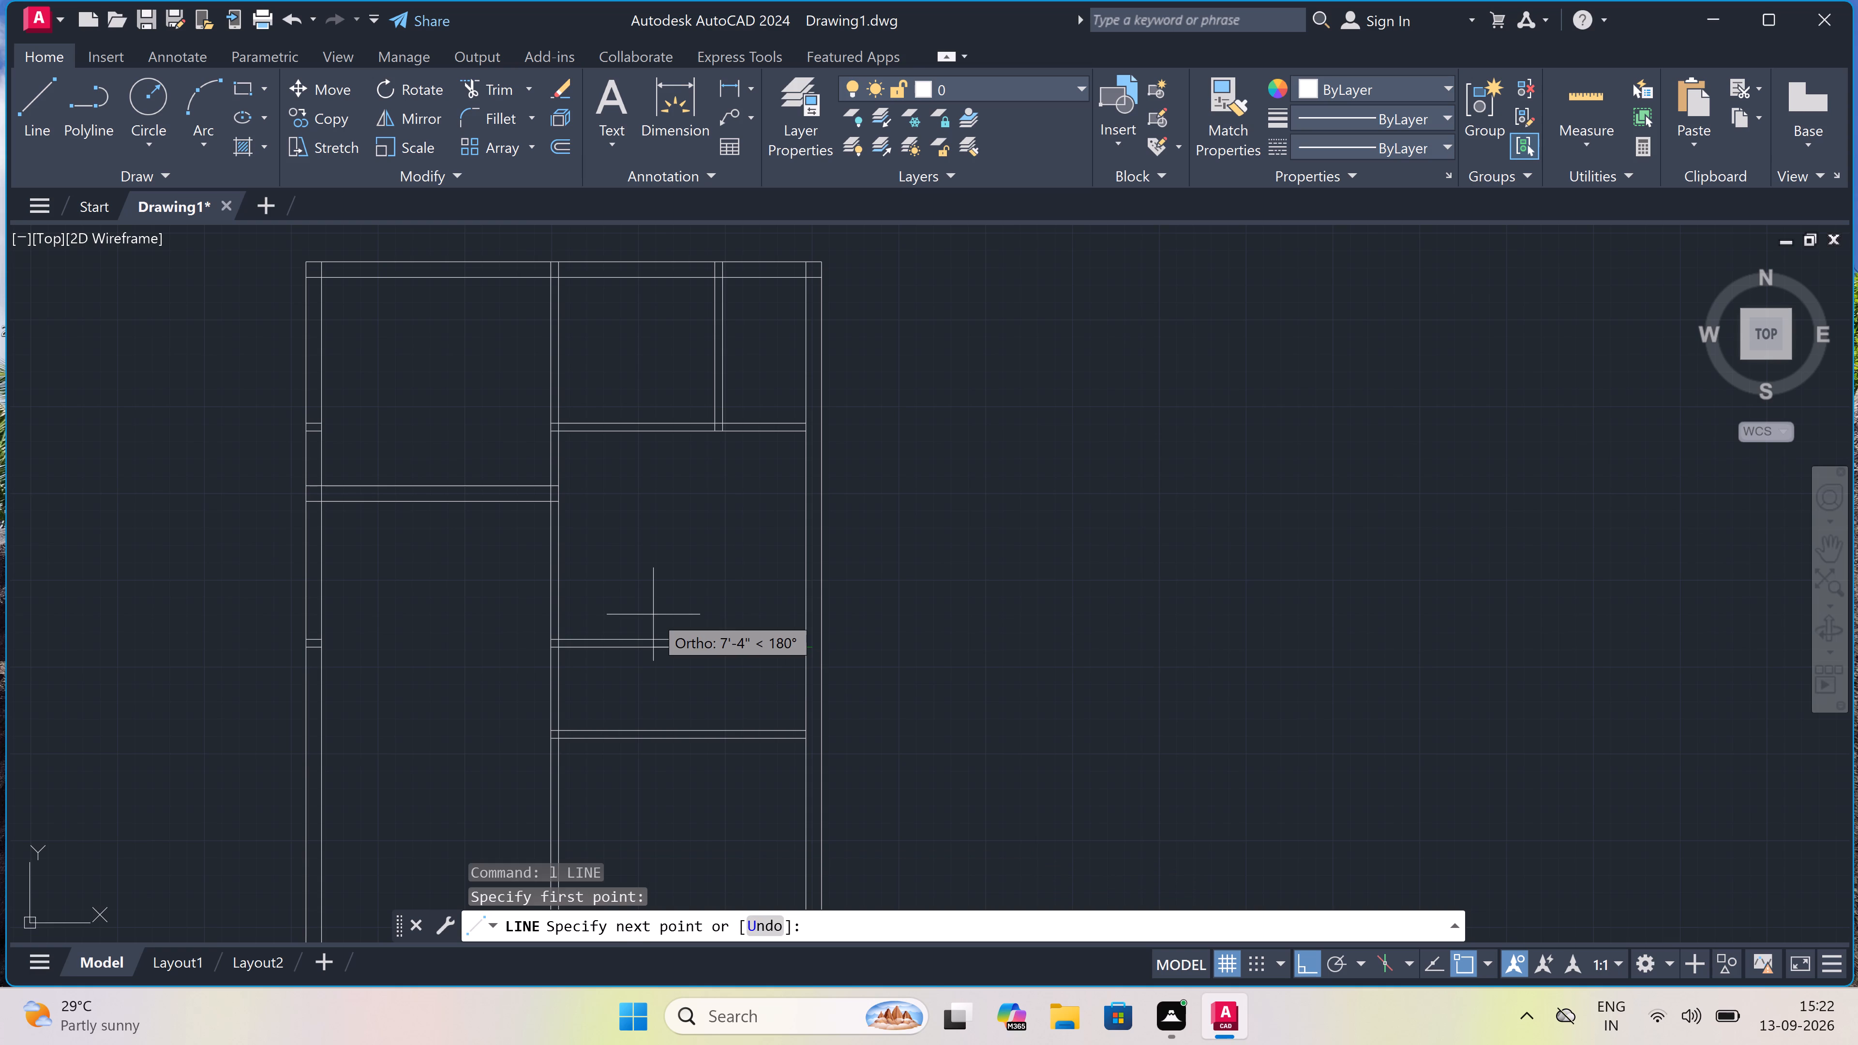
type("7'")
key("space")
scroll(663, 724, "up", 3)
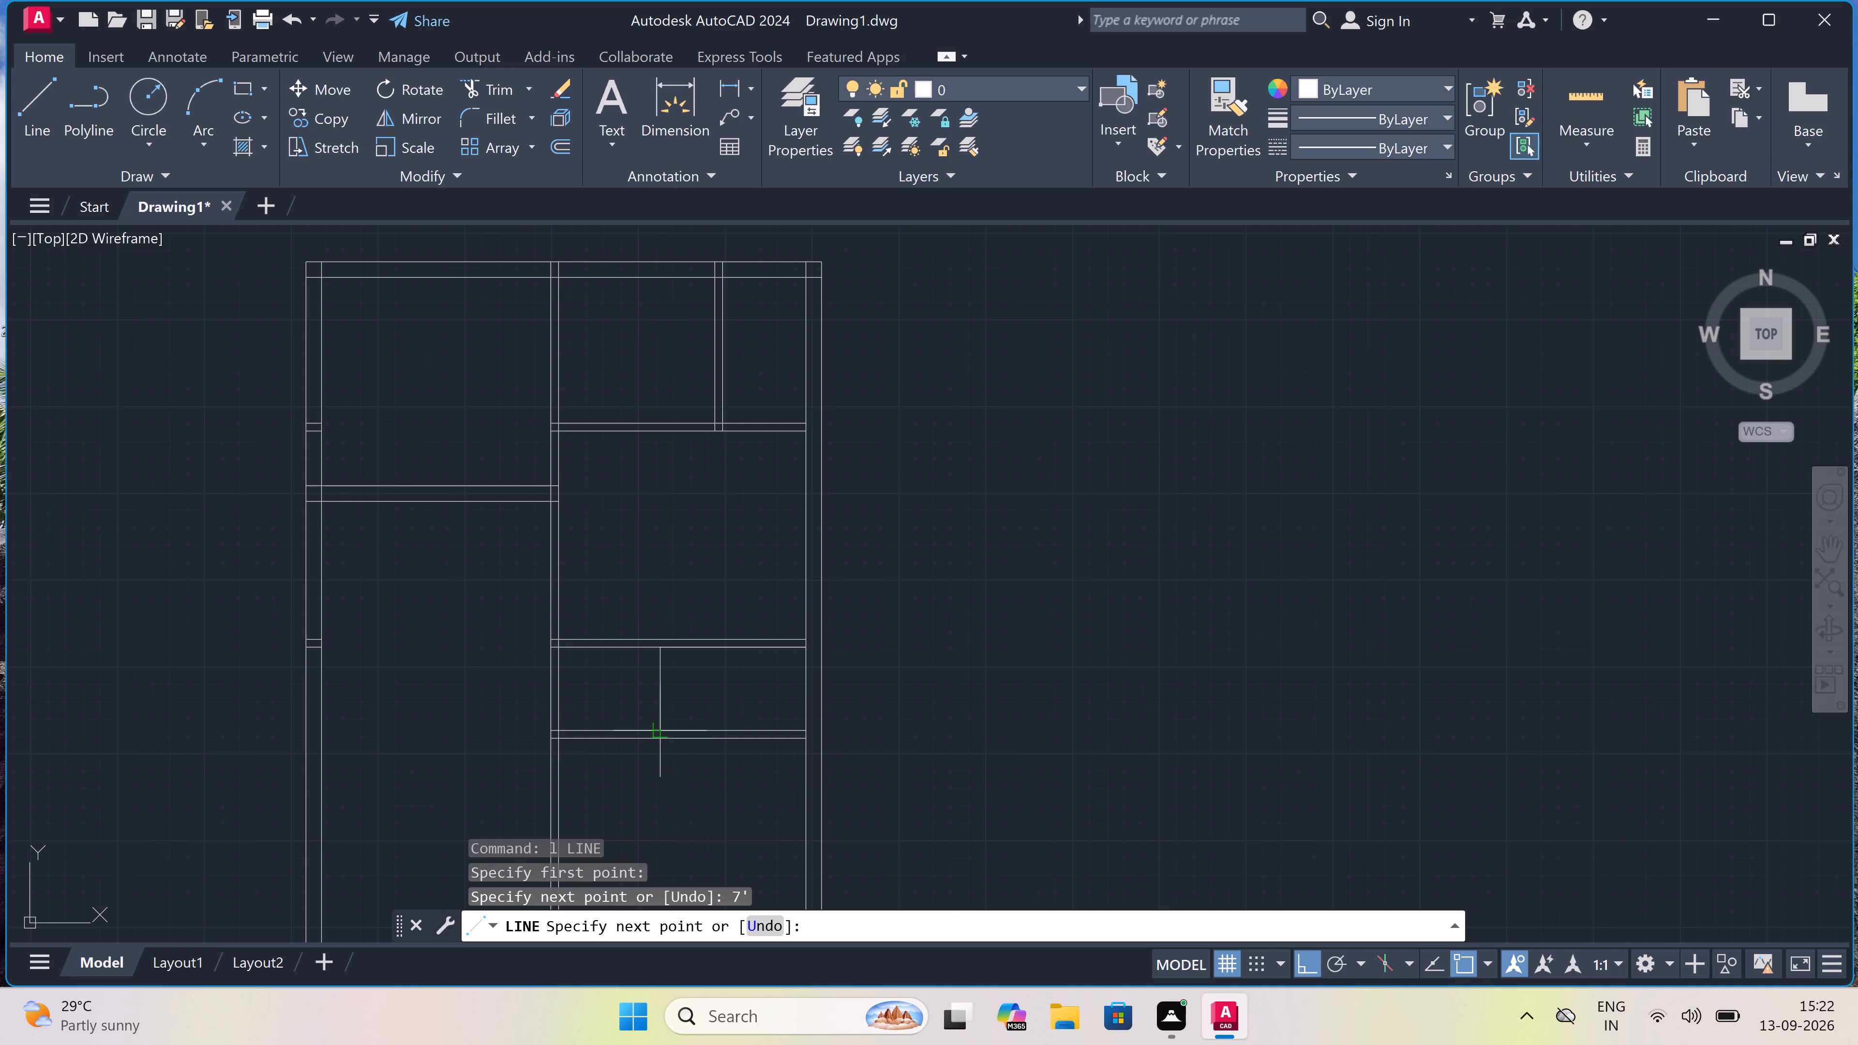
left_click(646, 755)
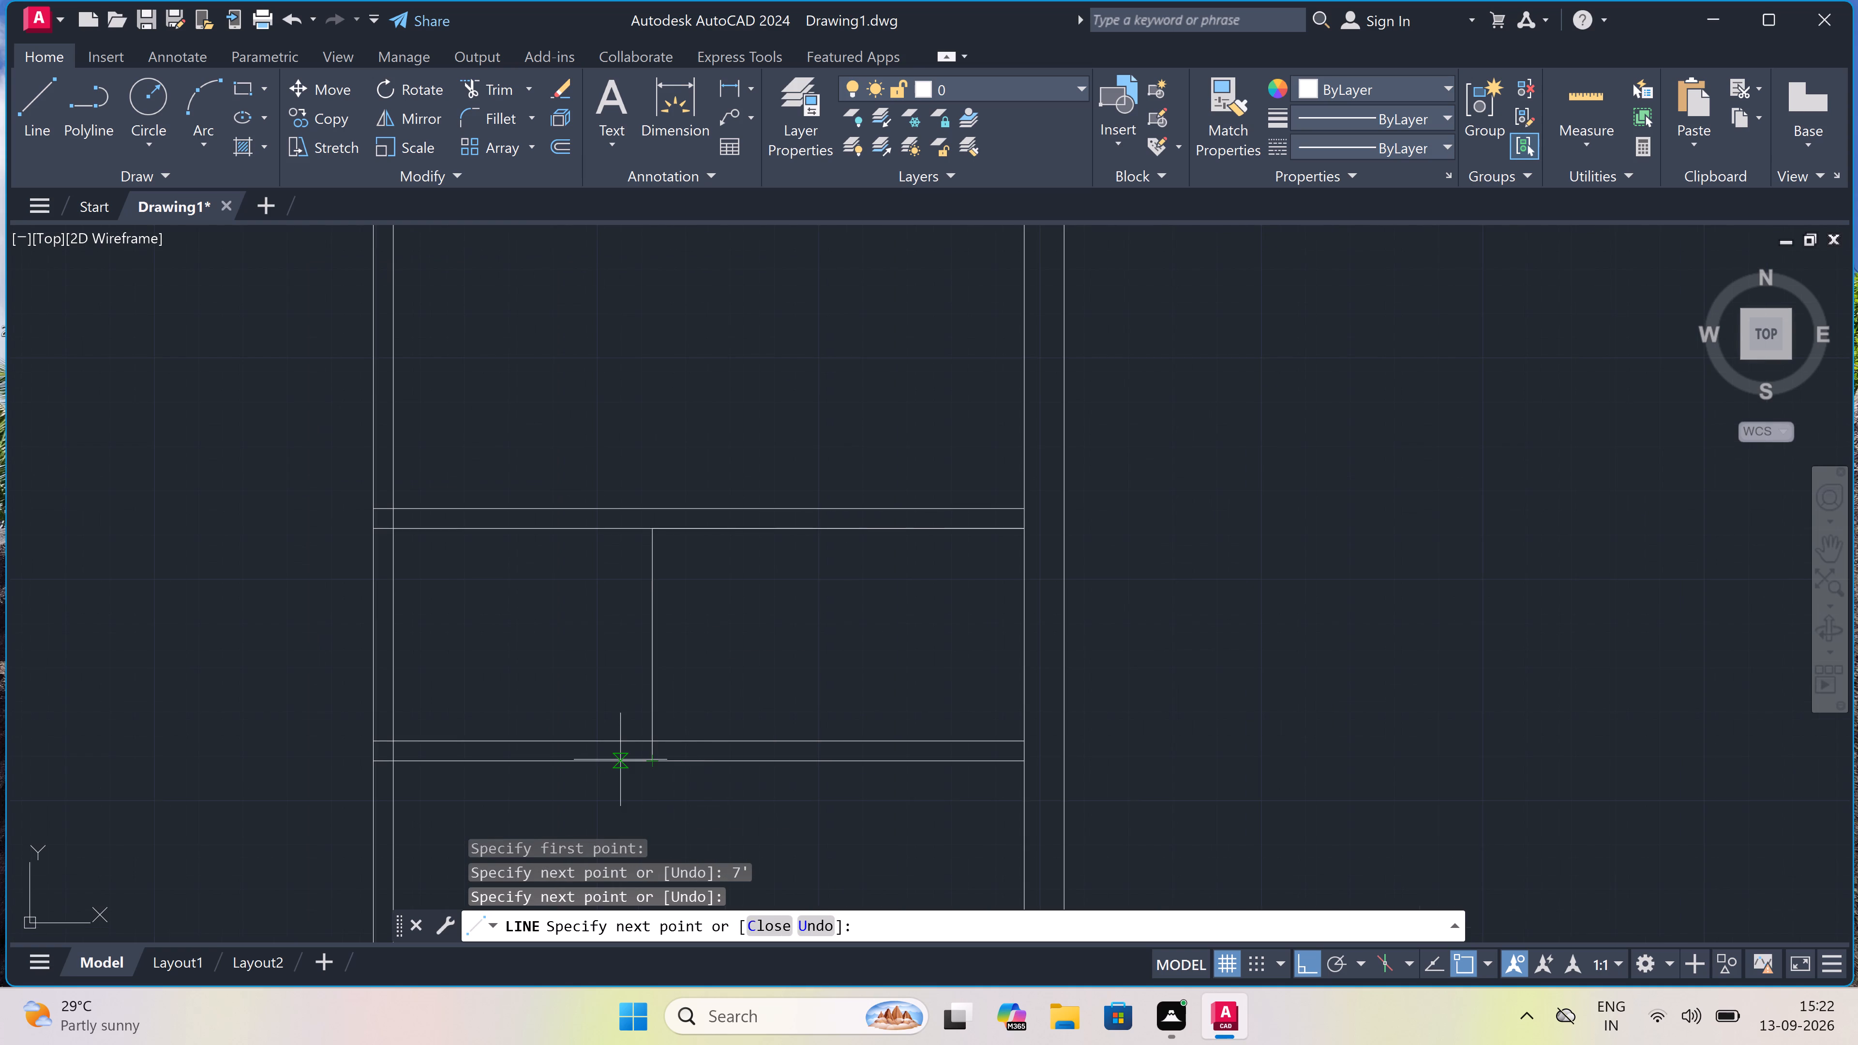
type("4.5\"")
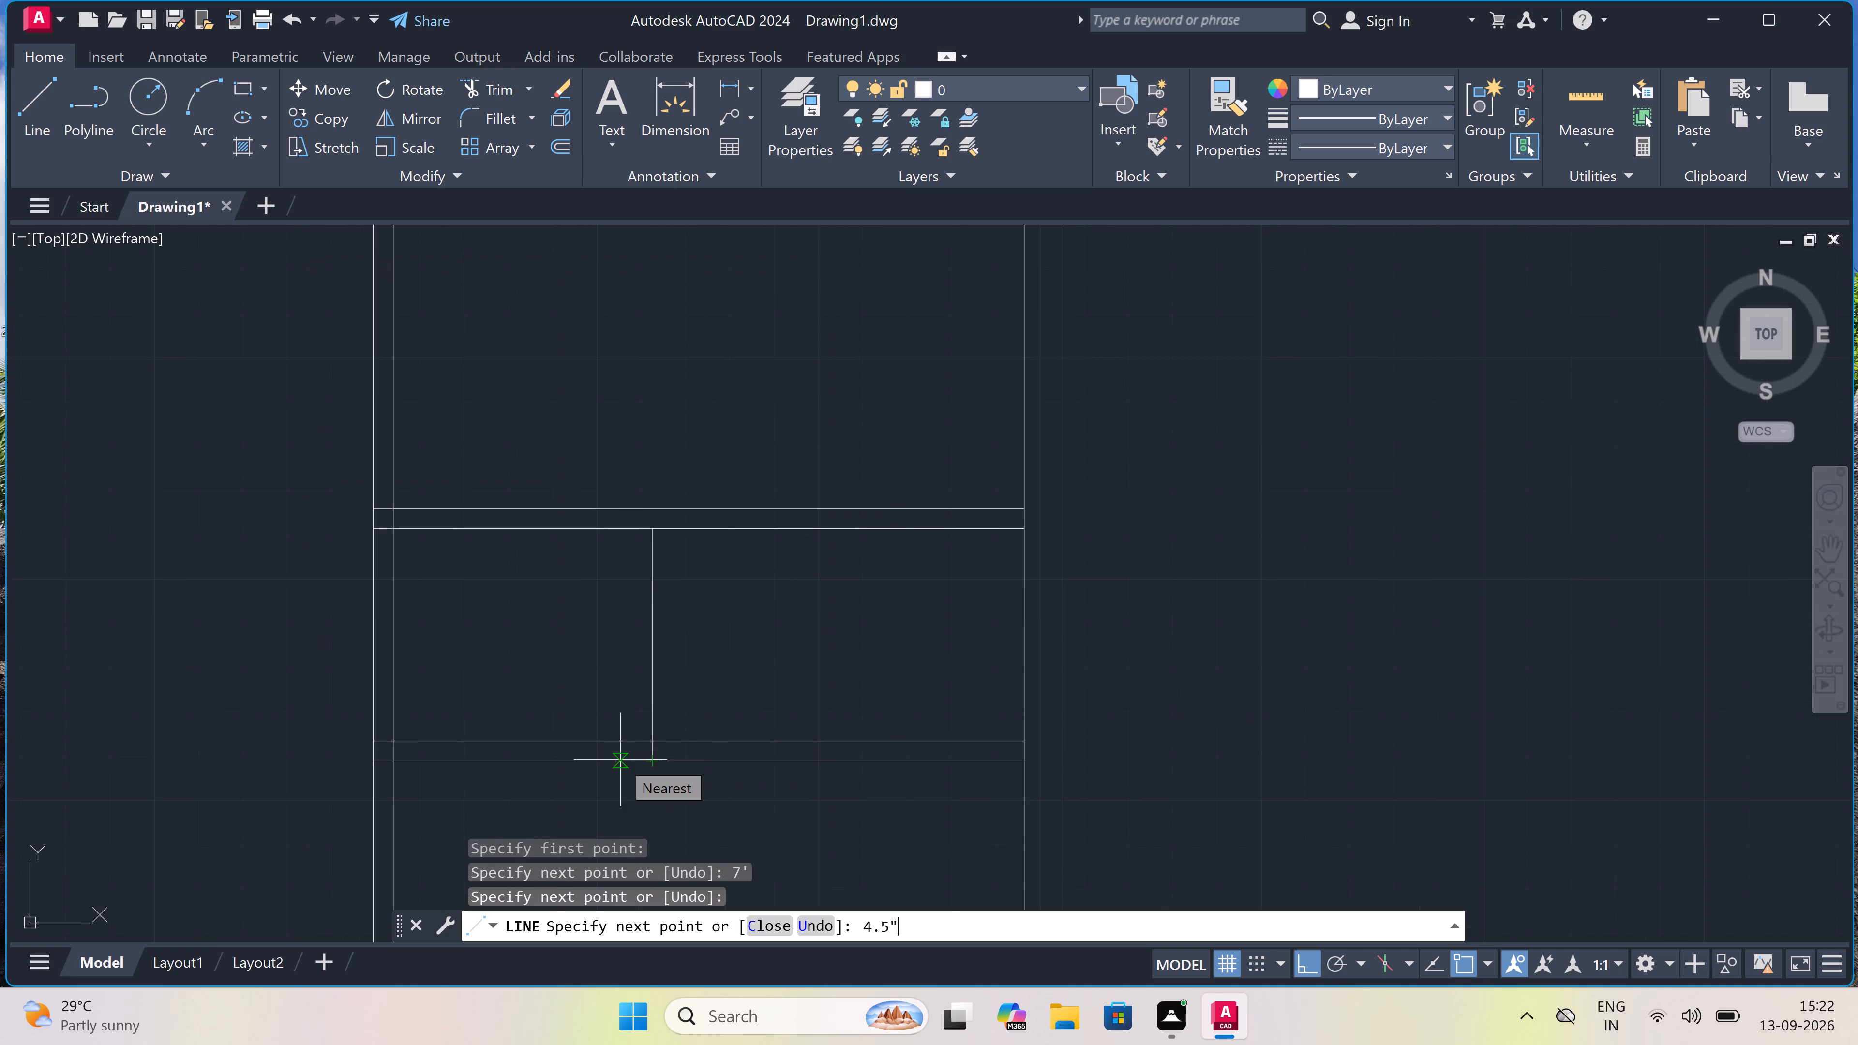
key("space")
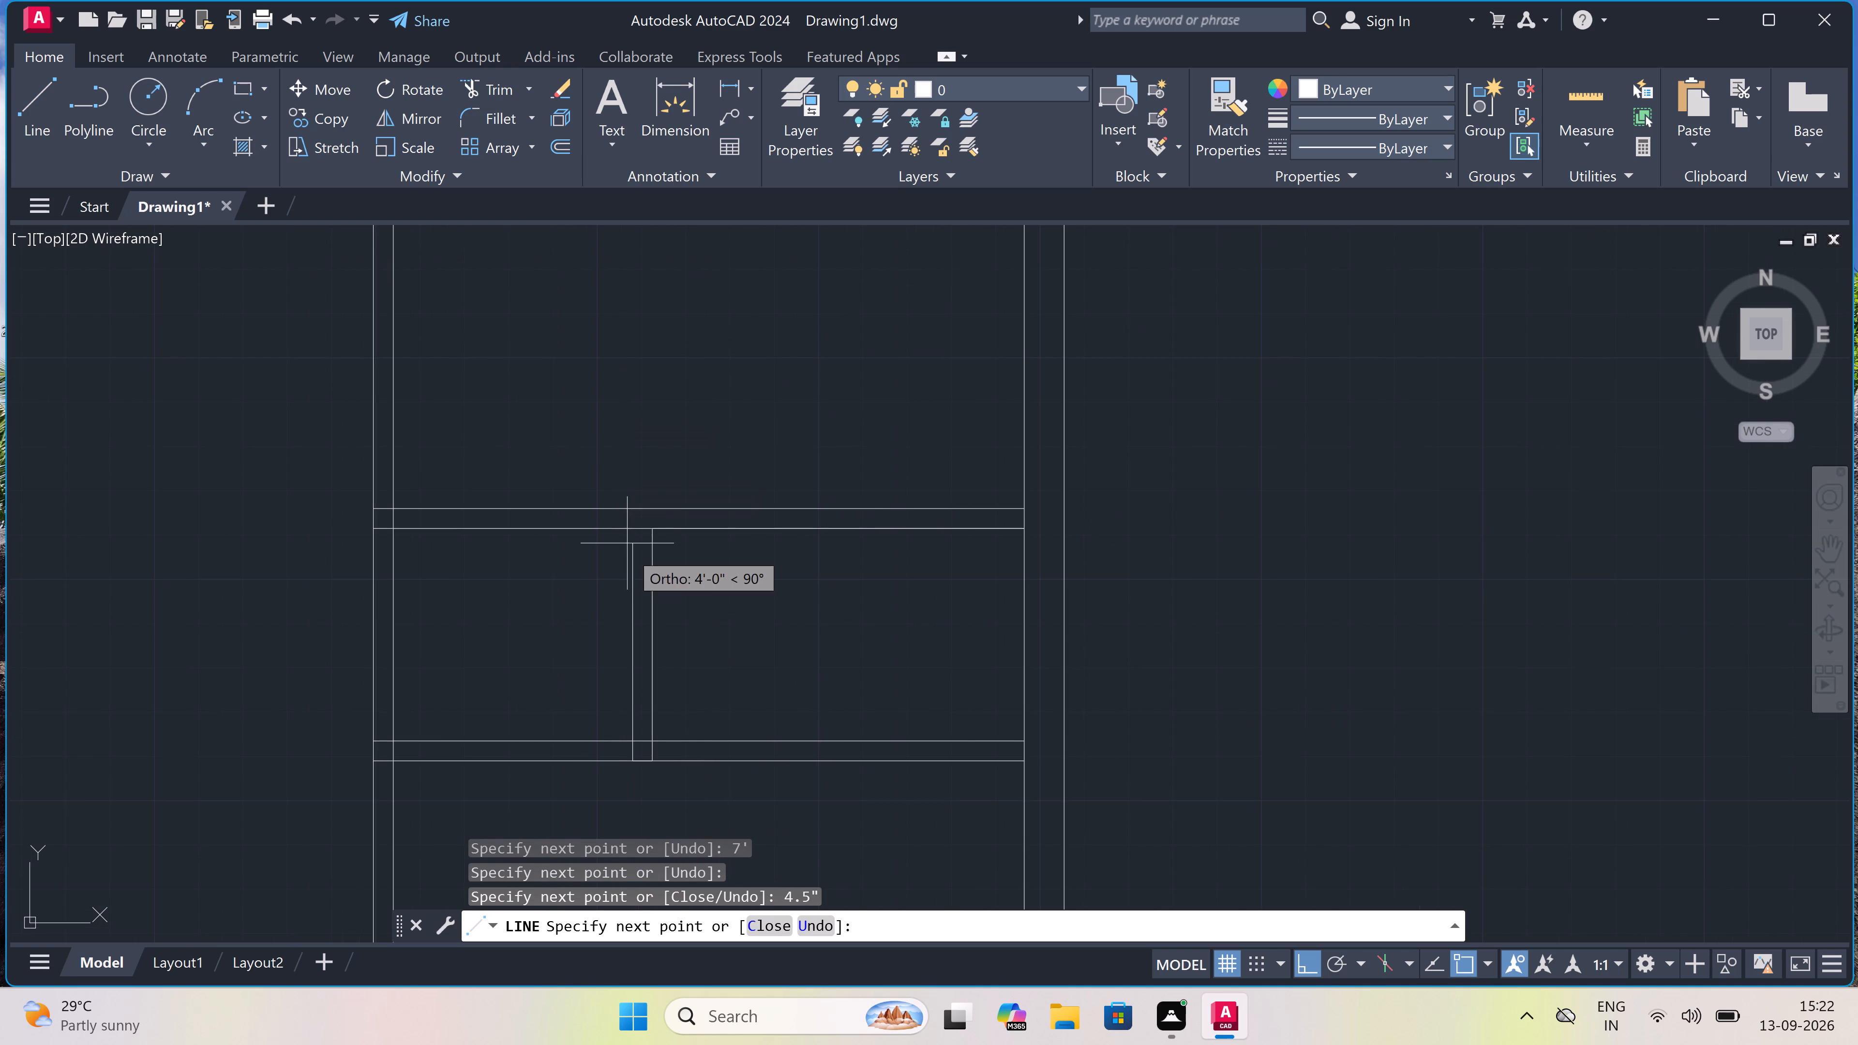
left_click(627, 514)
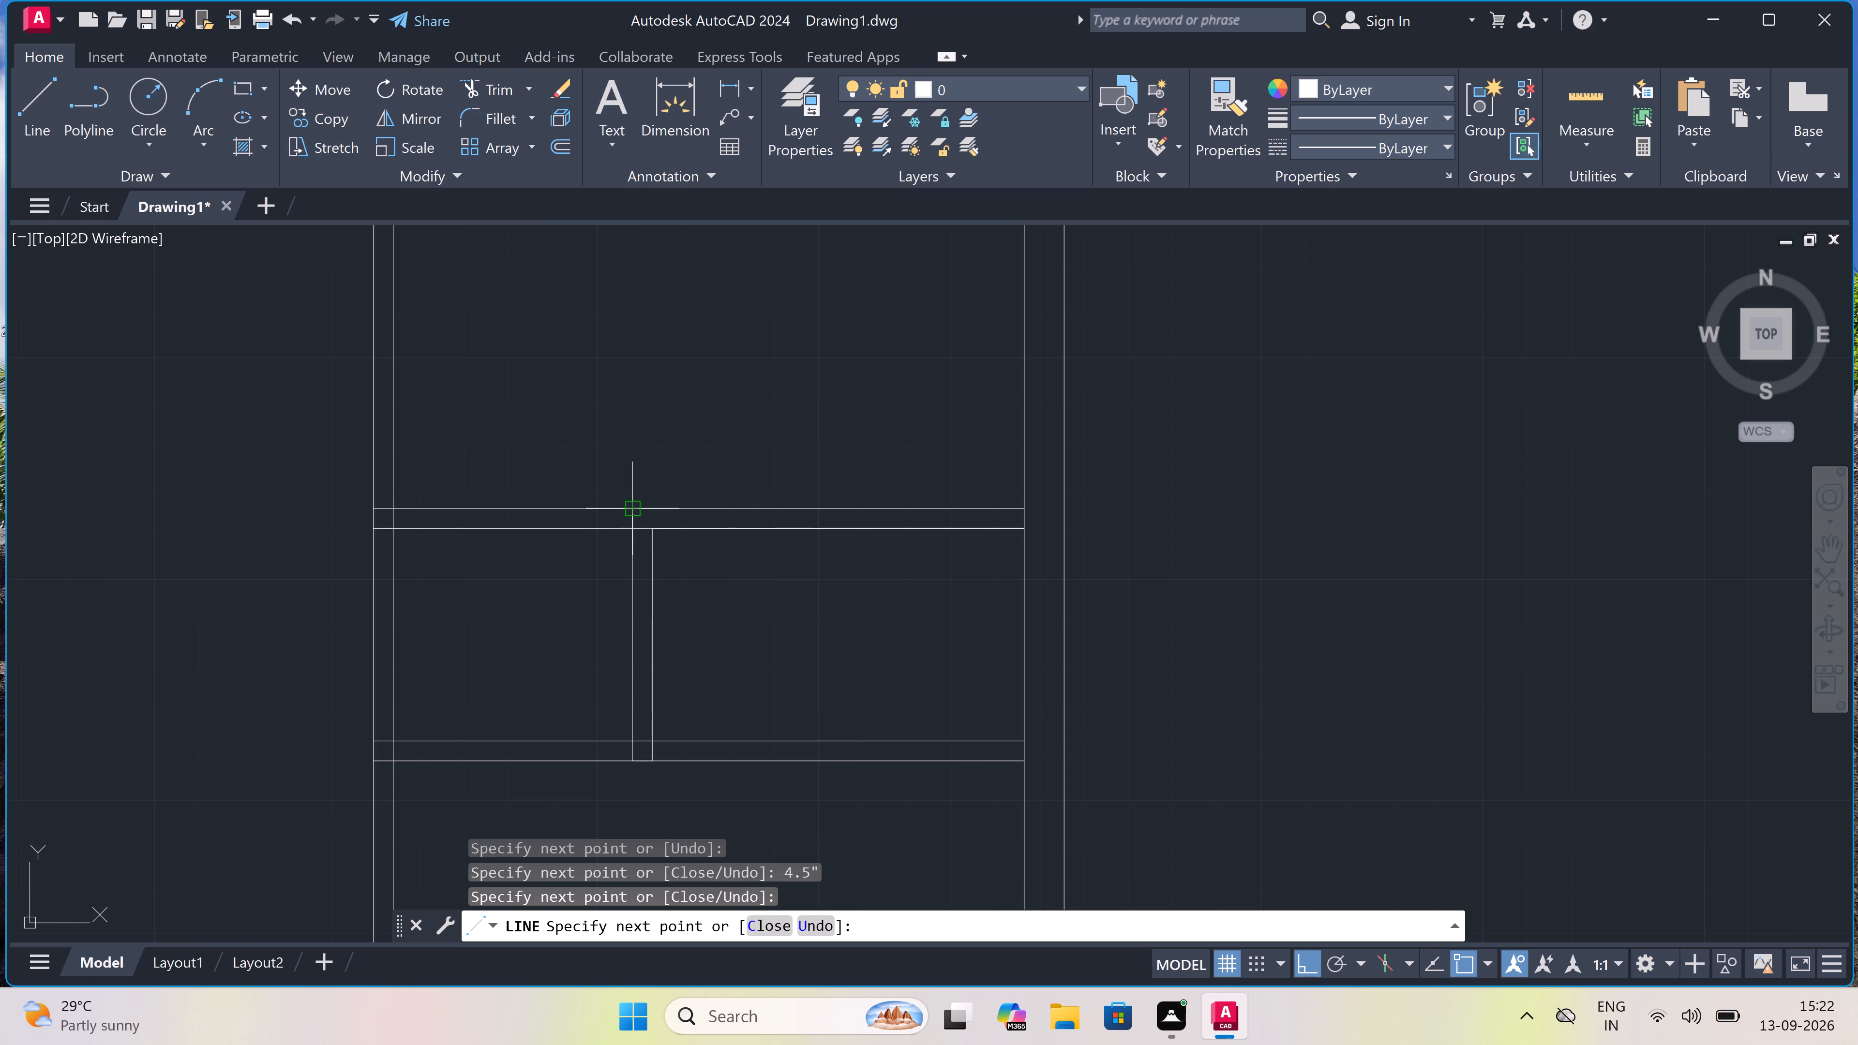
key("Escape")
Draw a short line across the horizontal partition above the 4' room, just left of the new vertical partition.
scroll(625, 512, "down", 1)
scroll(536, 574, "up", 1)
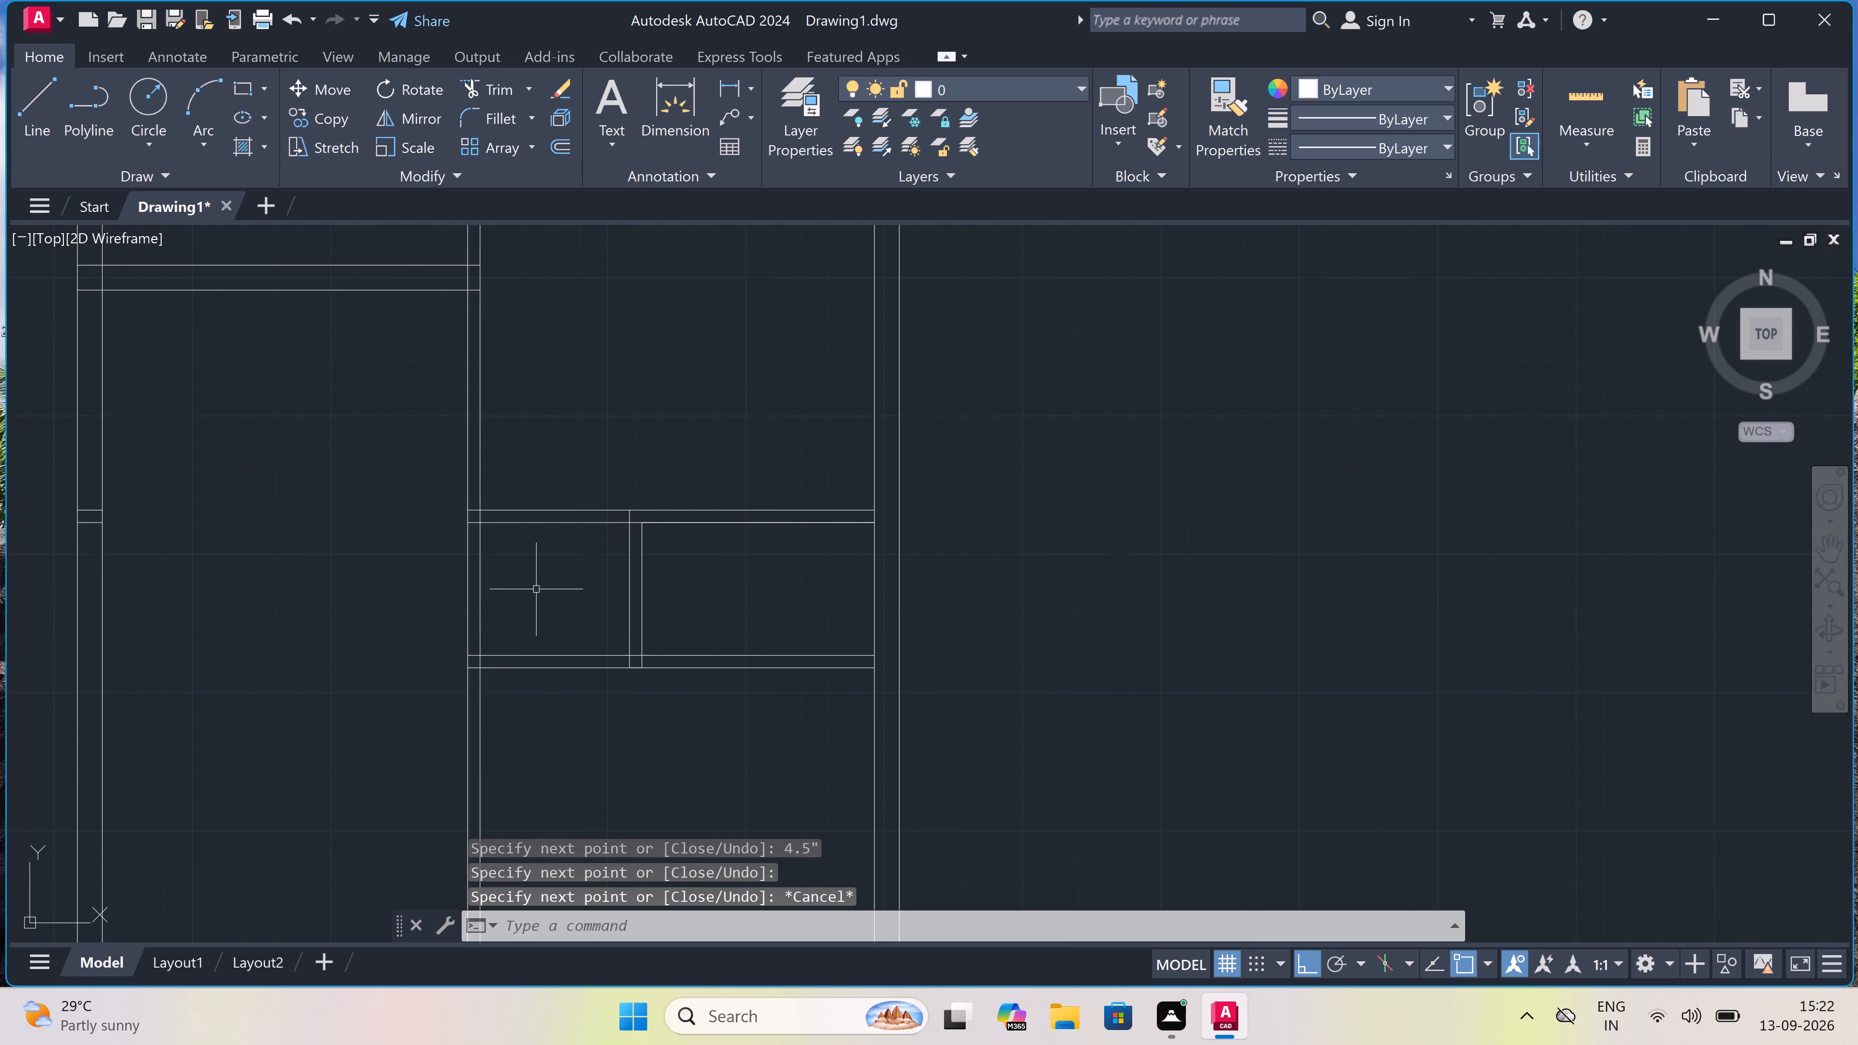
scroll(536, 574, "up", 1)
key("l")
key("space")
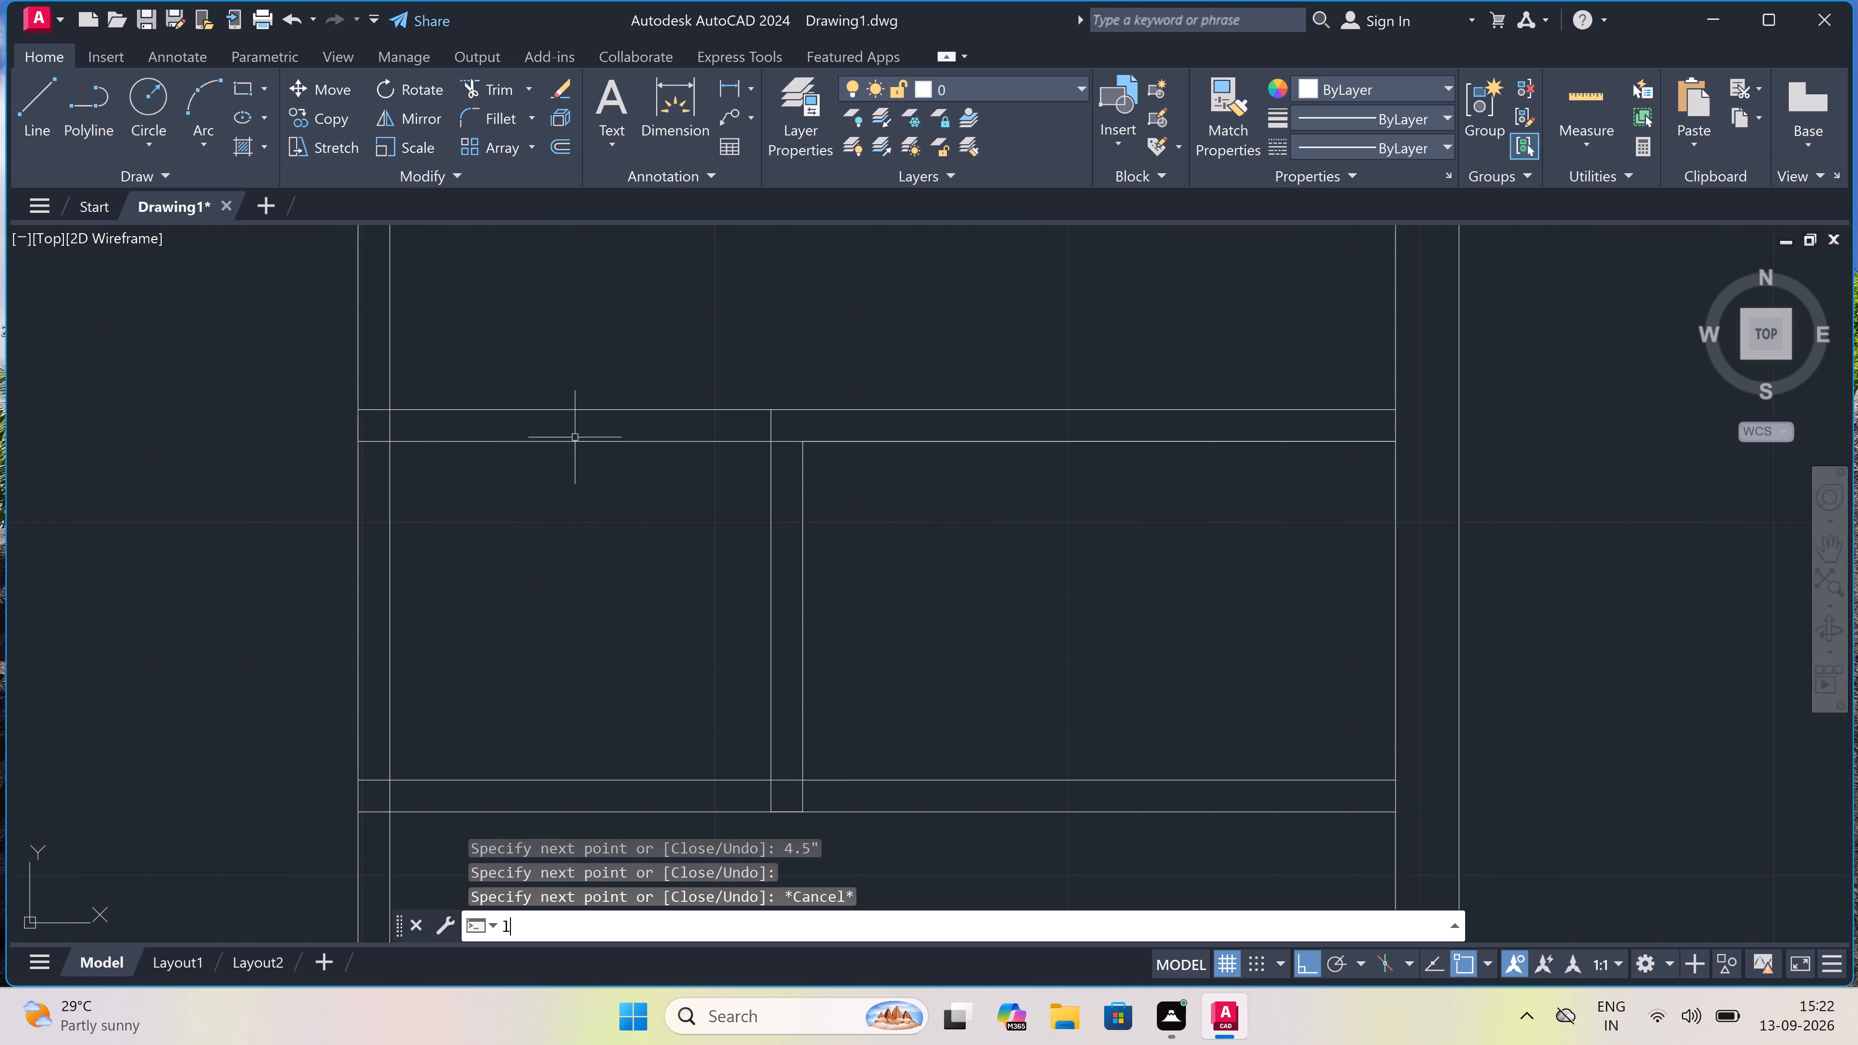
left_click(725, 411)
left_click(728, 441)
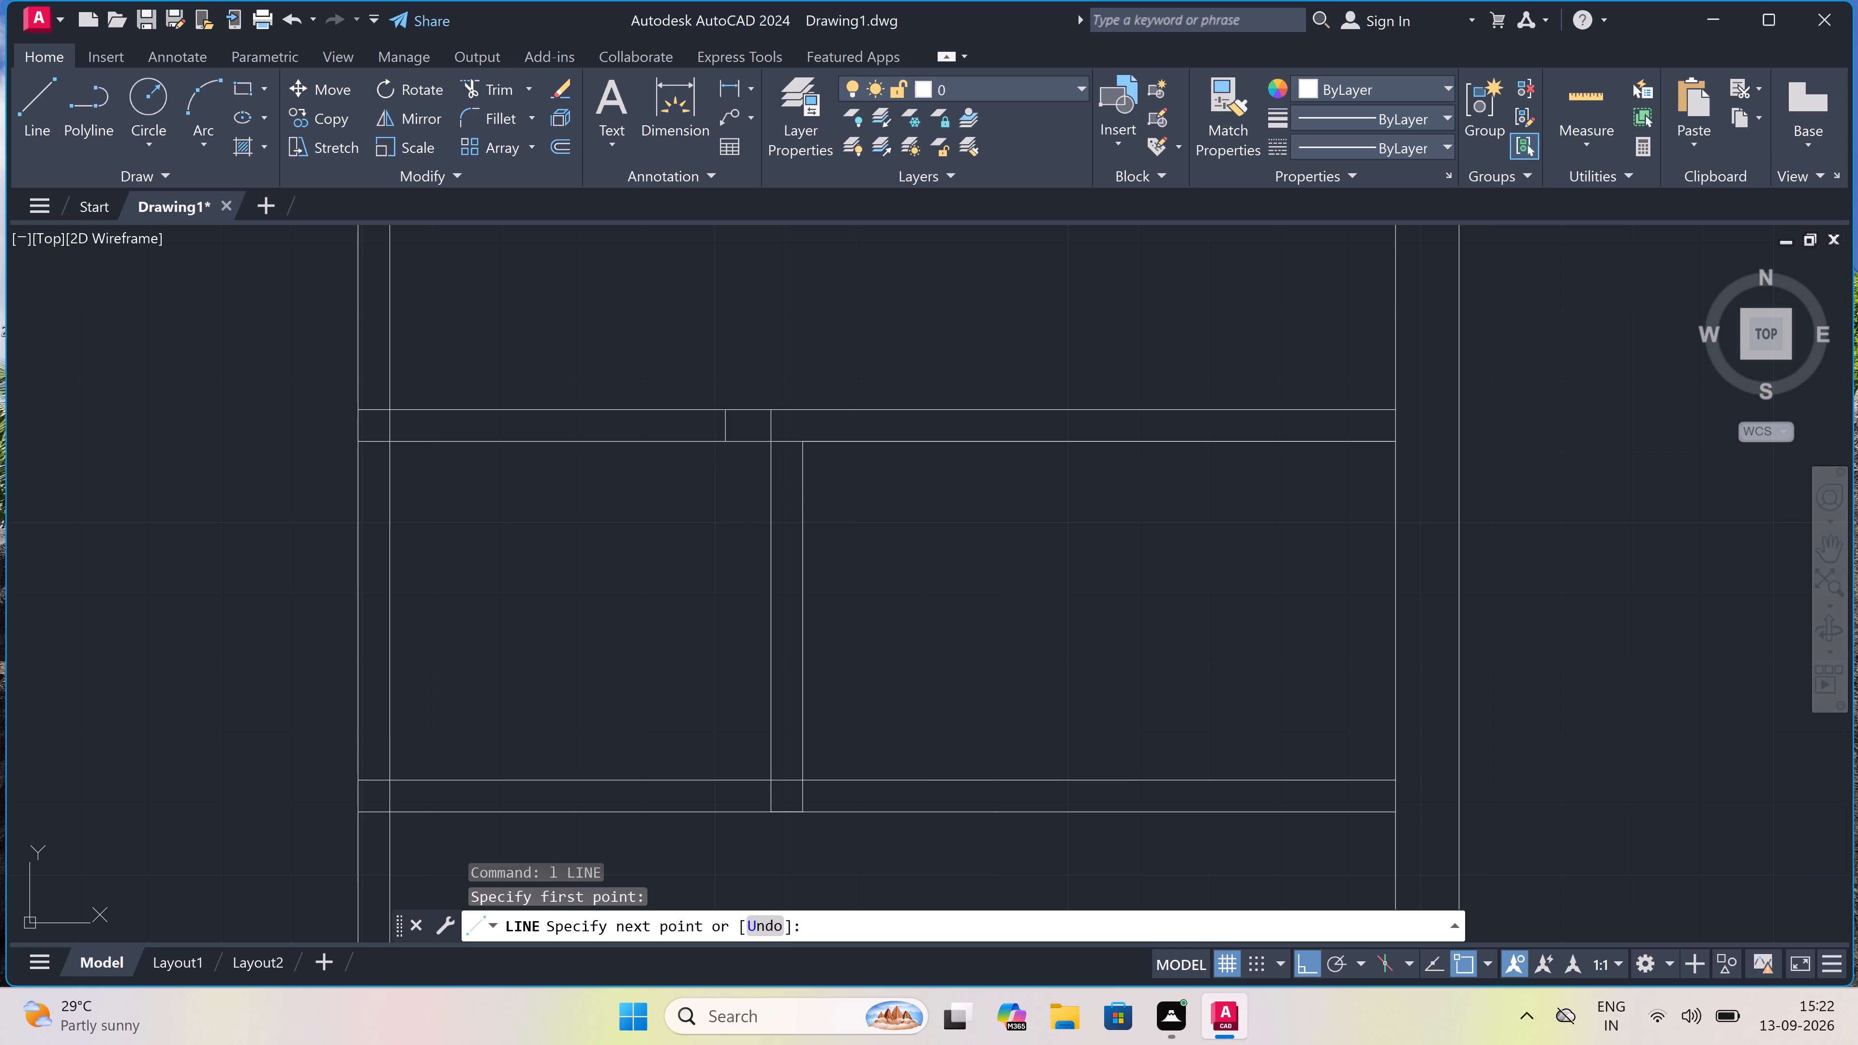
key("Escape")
Draw two short jamb lines across the same horizontal partition, one near the first vertical partition and one farther left of the new partition.
key("space")
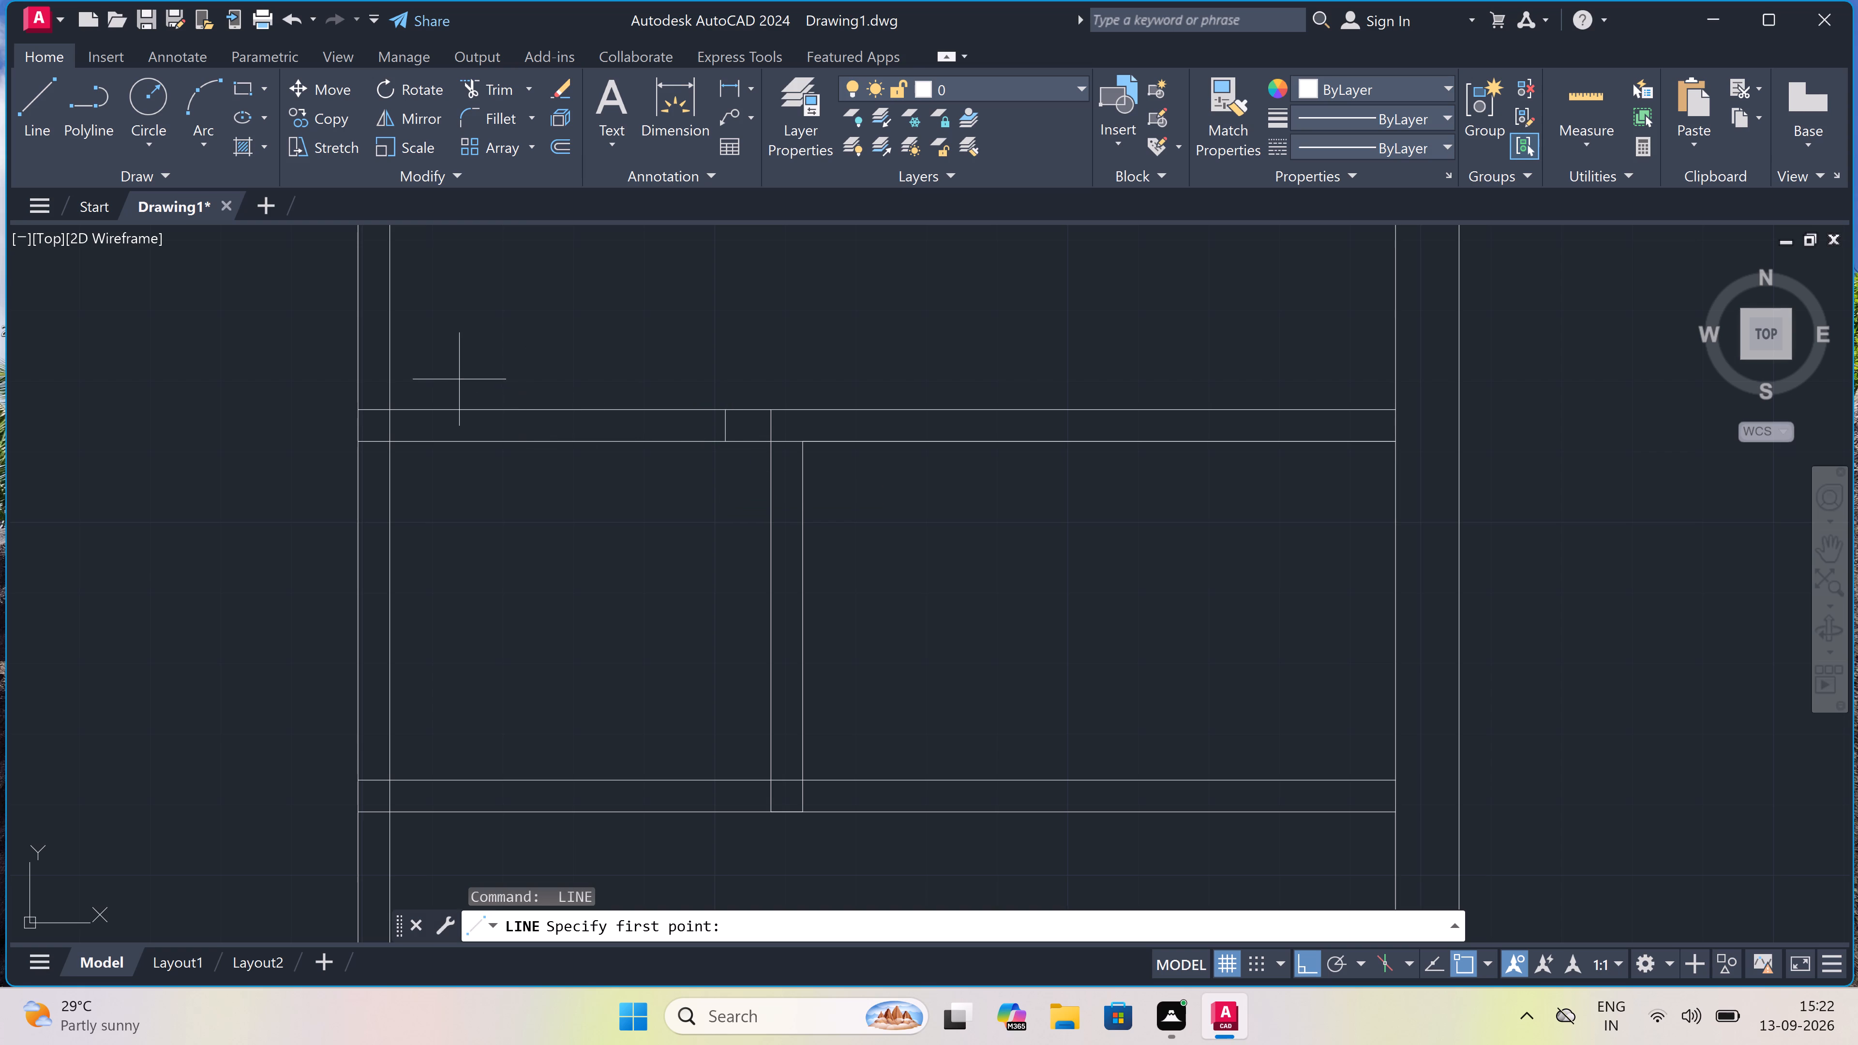
left_click(437, 416)
double_click(435, 439)
key("Escape")
key("grave")
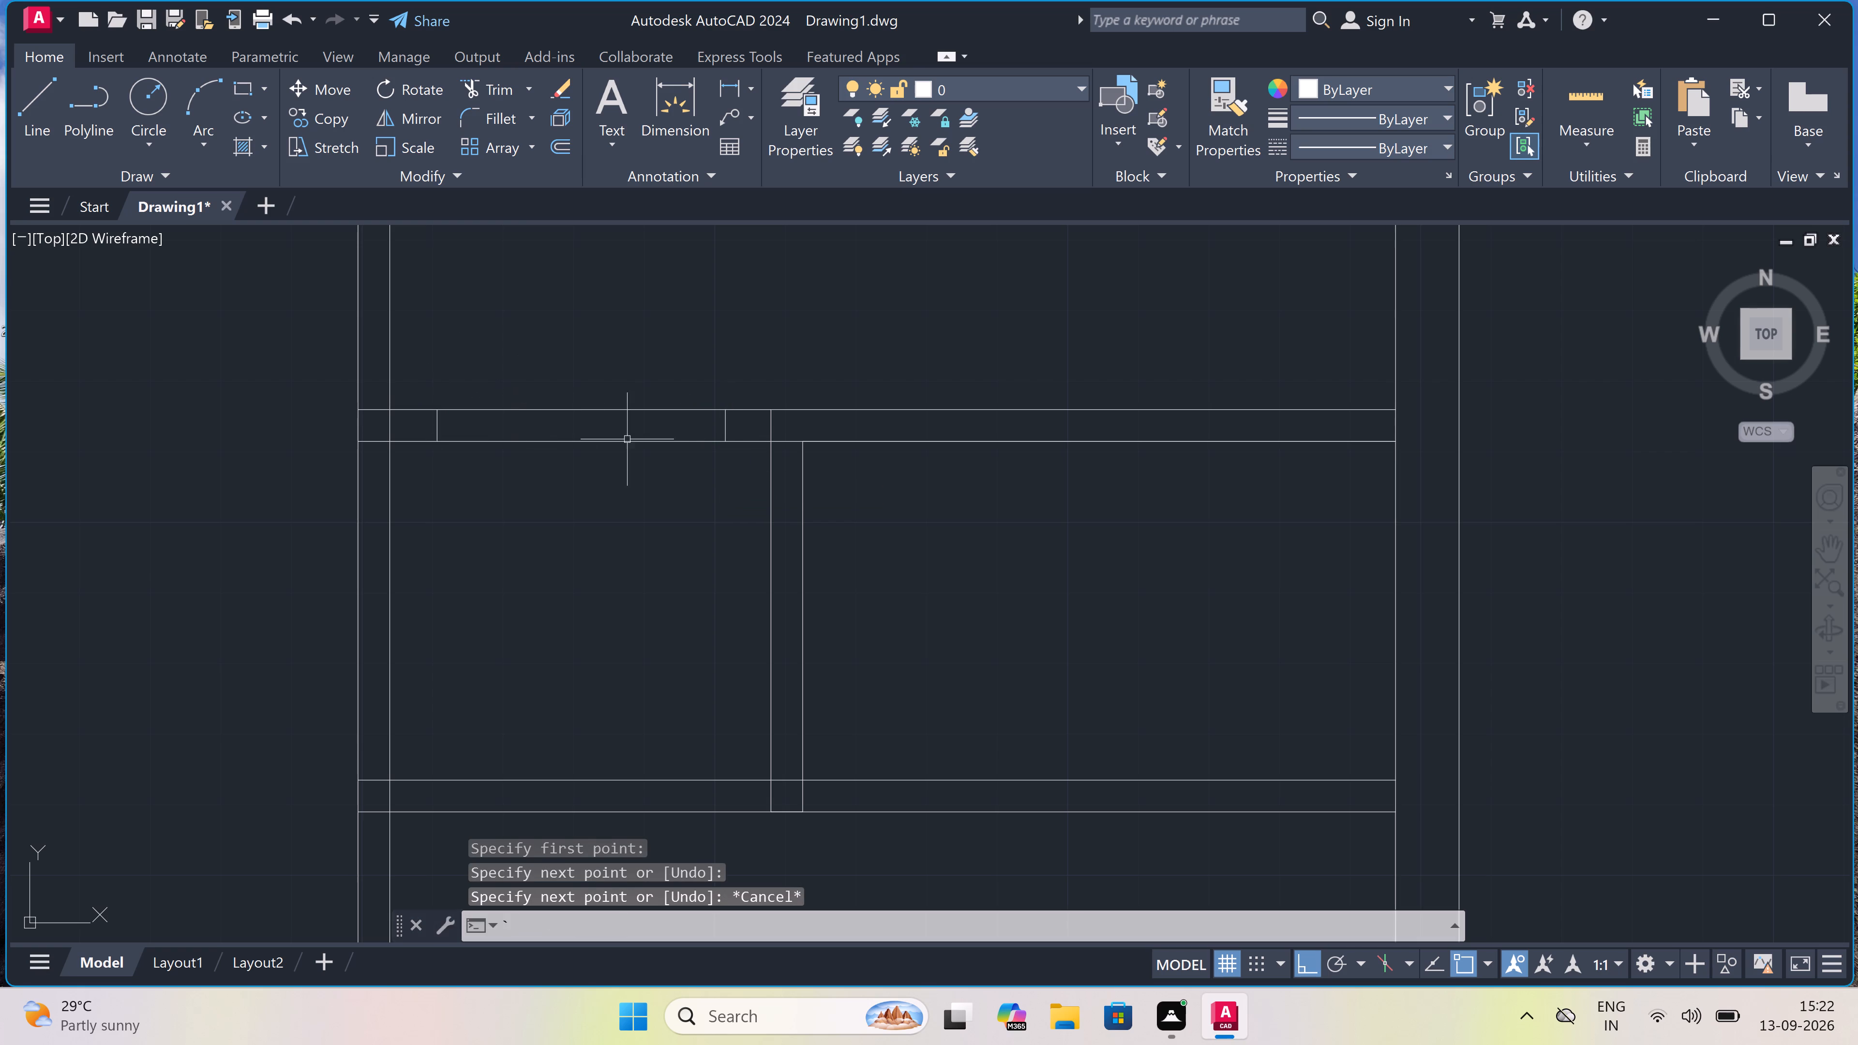
key("space")
key("space")
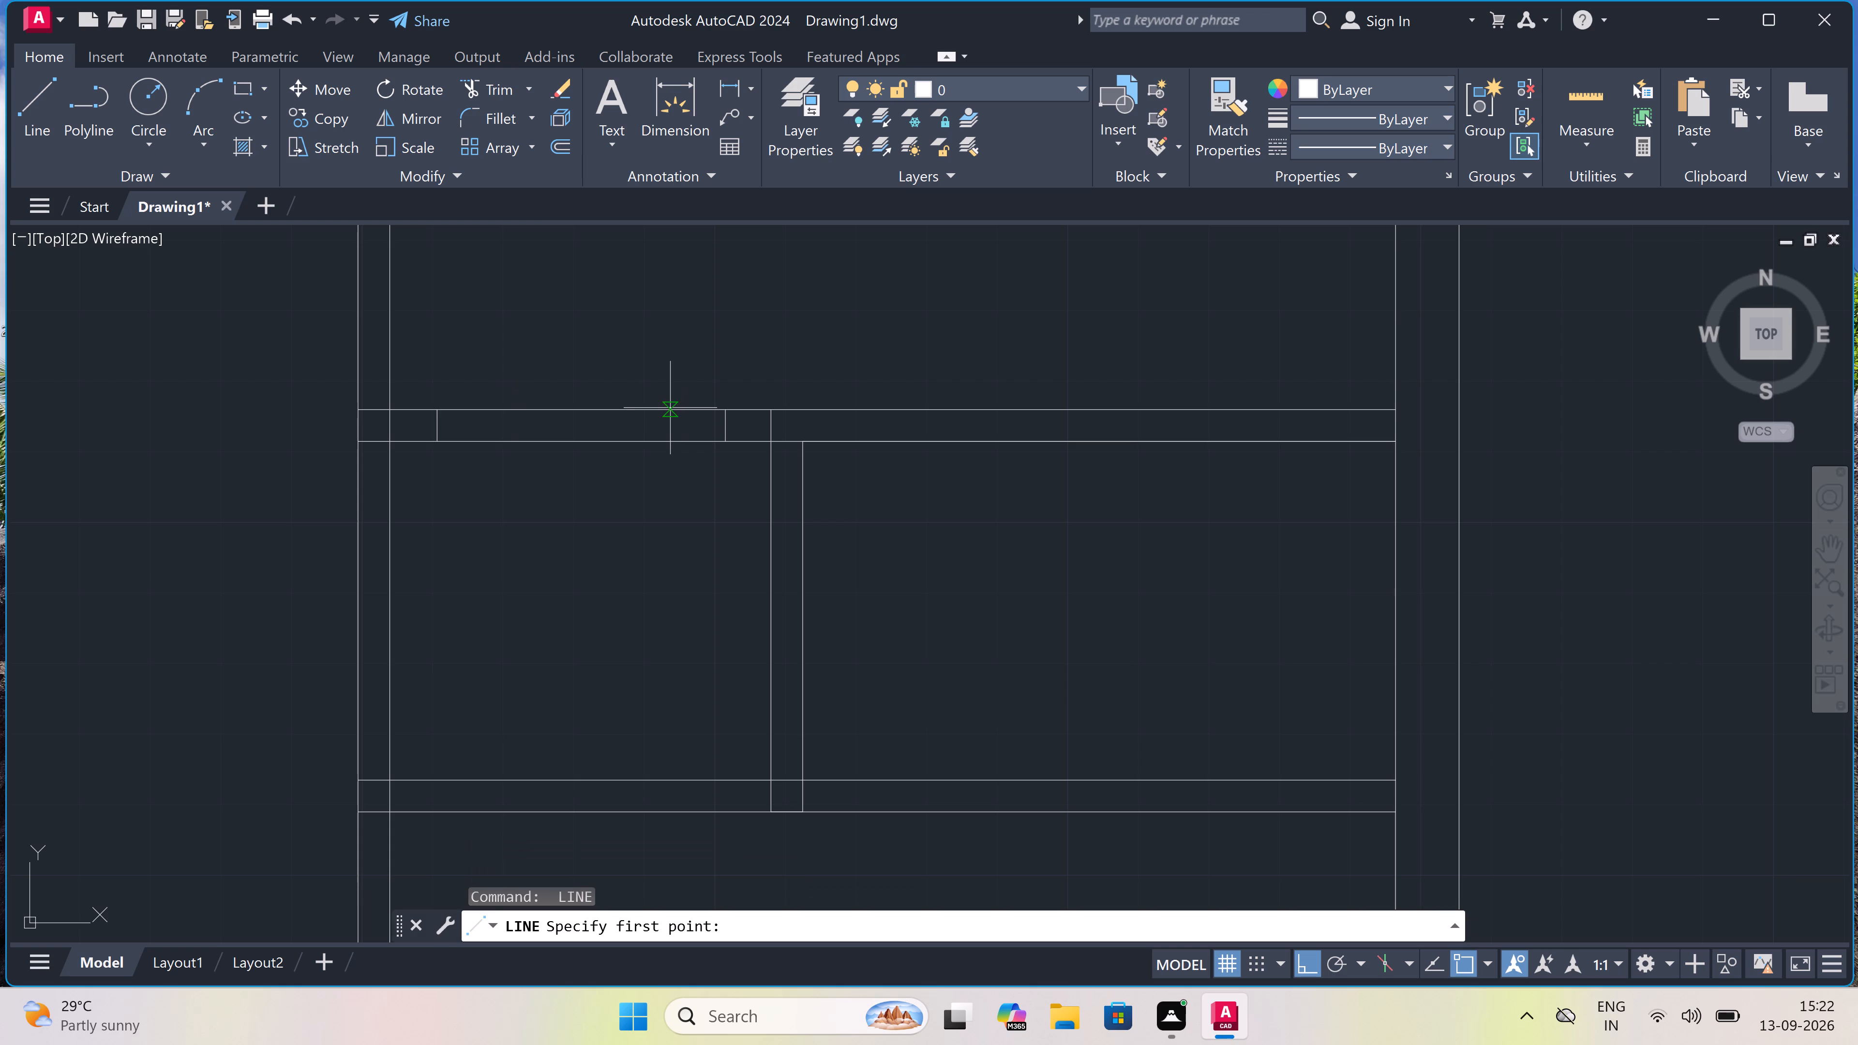
left_click_drag(674, 408, 677, 427)
left_click(674, 433)
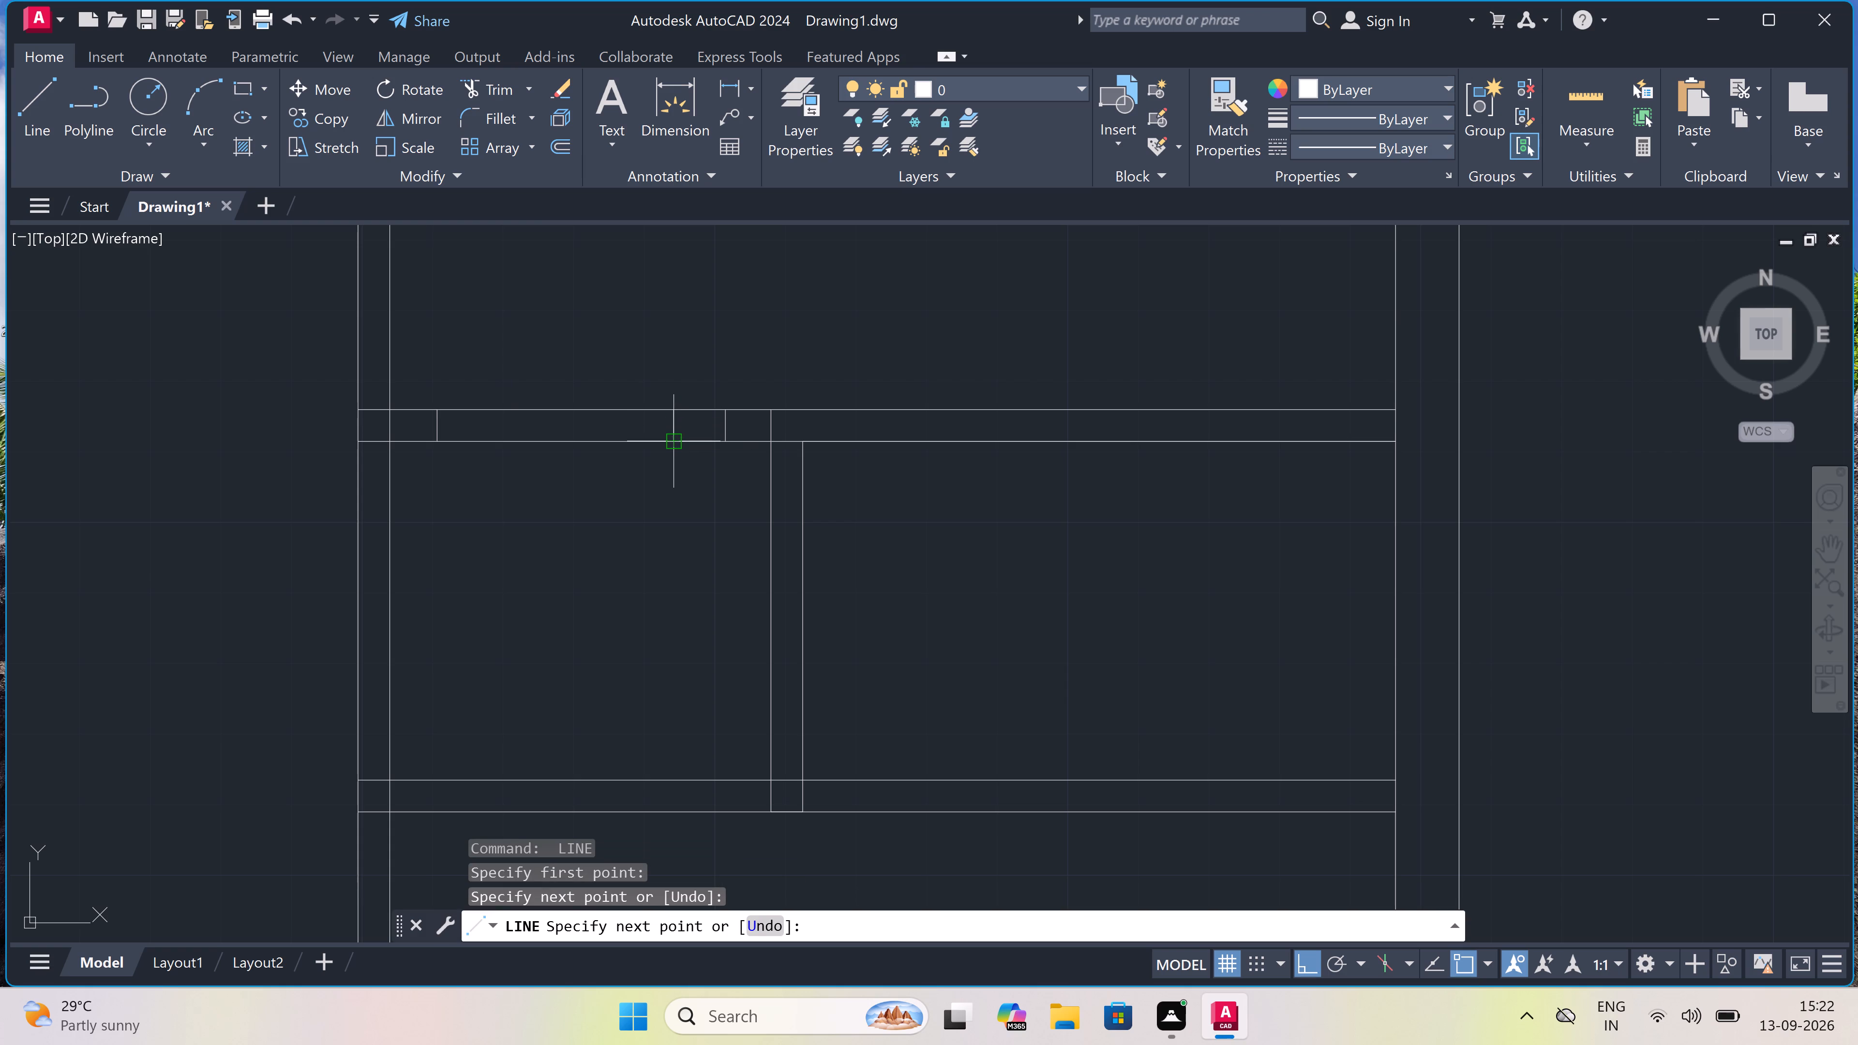
key("Escape")
Trim away the extra jamb line nearest the new vertical partition and the overlapping lines where that partition meets the upper wall.
key("t")
type("r")
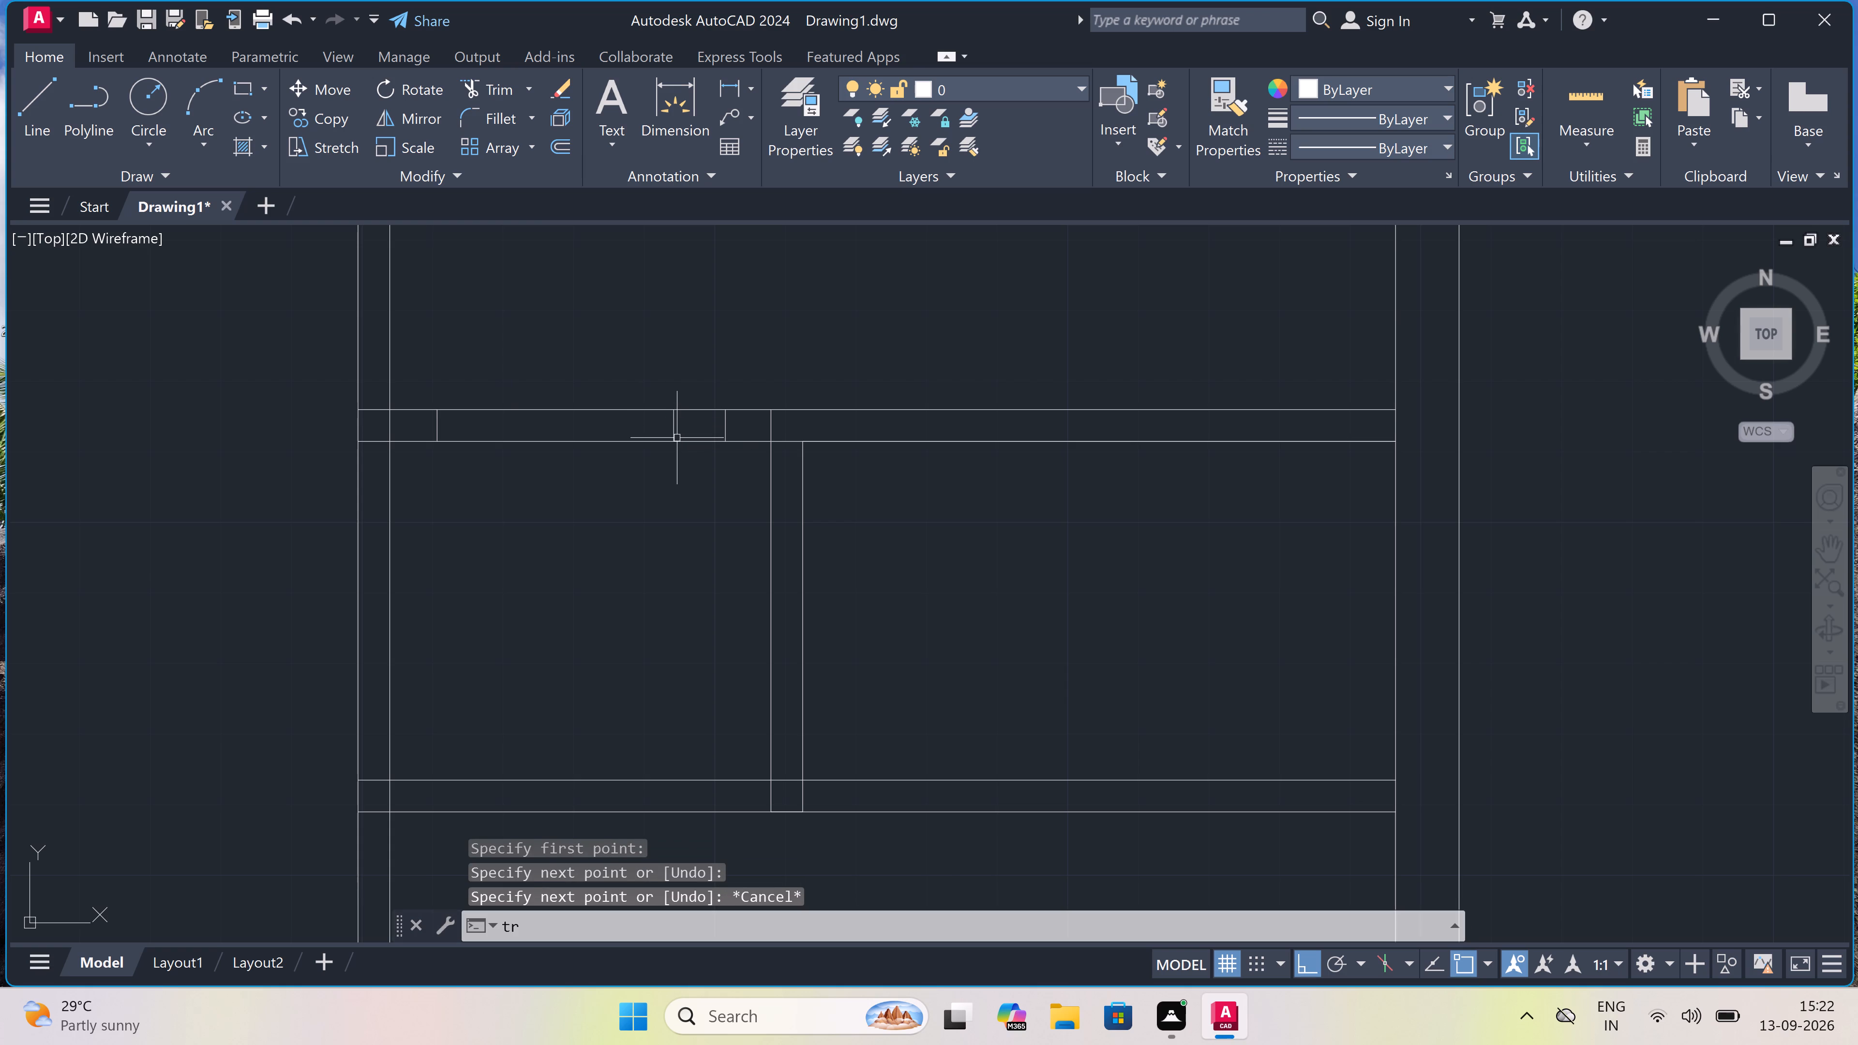
key("space")
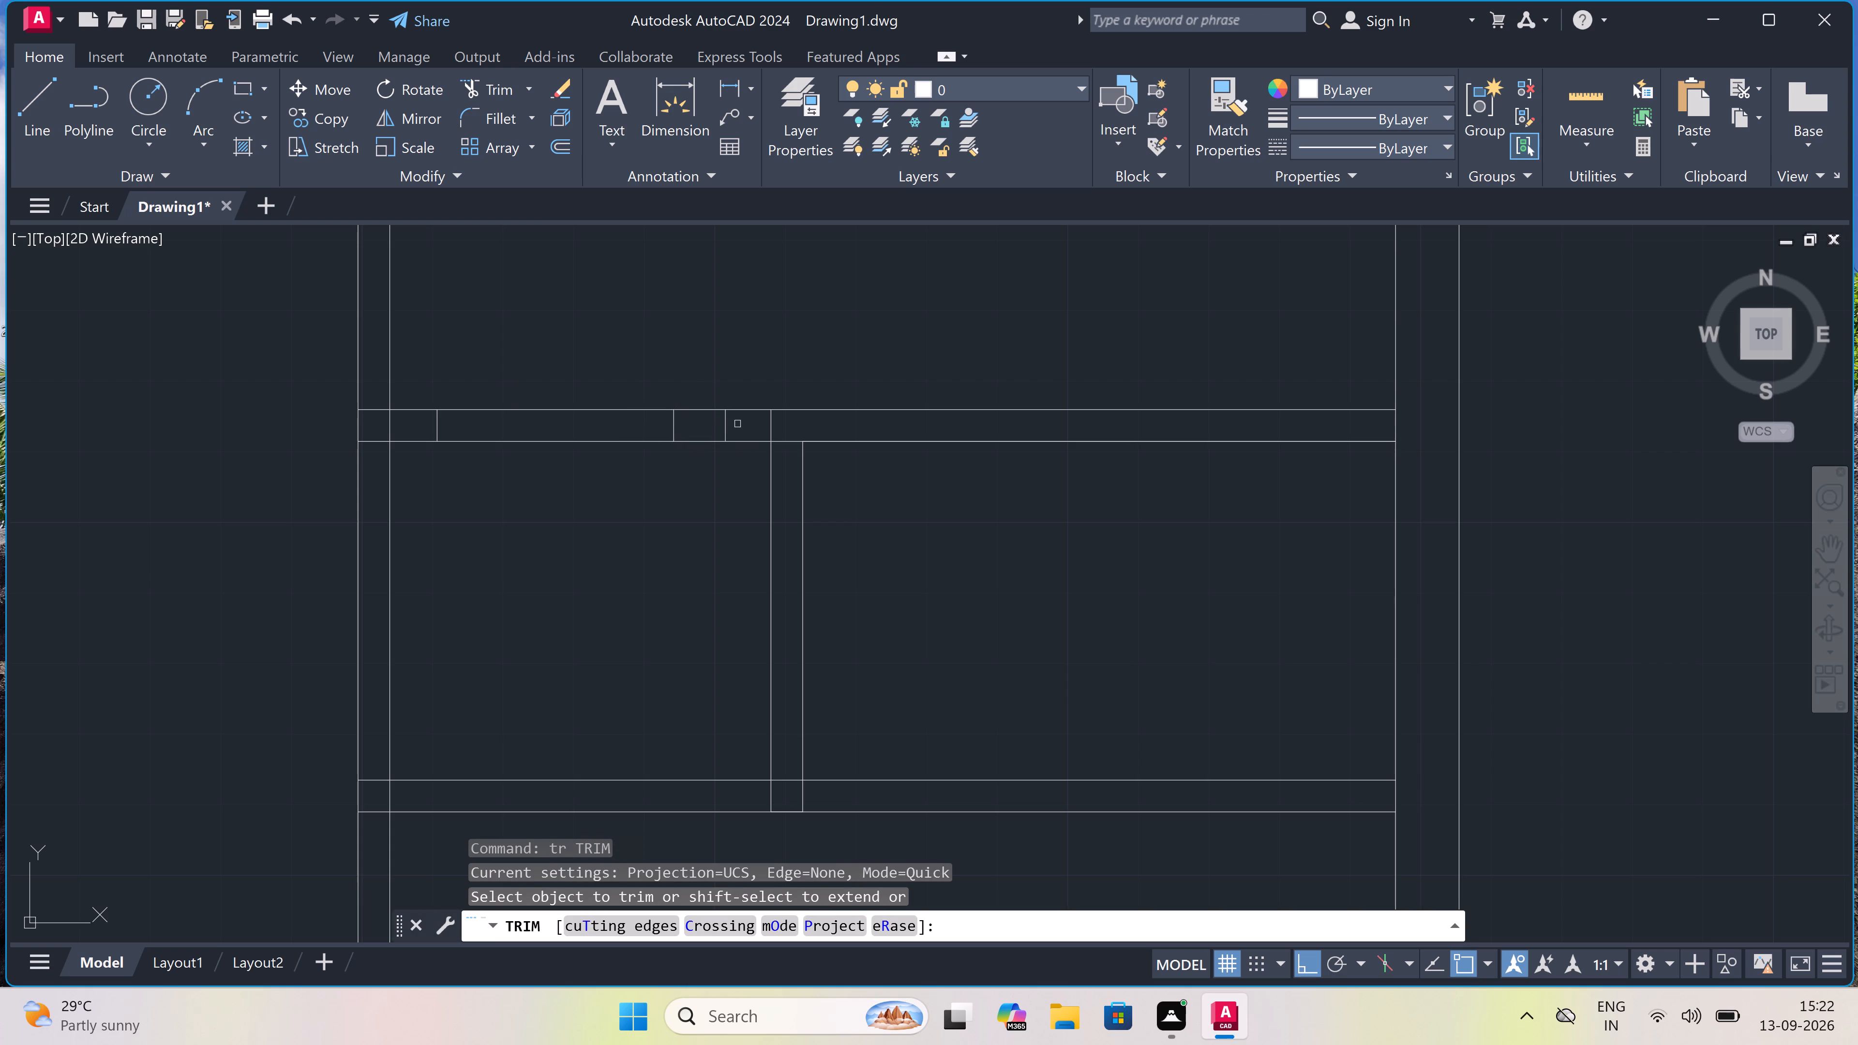
left_click_drag(705, 419, 720, 420)
left_click_drag(787, 420, 766, 424)
left_click(702, 430)
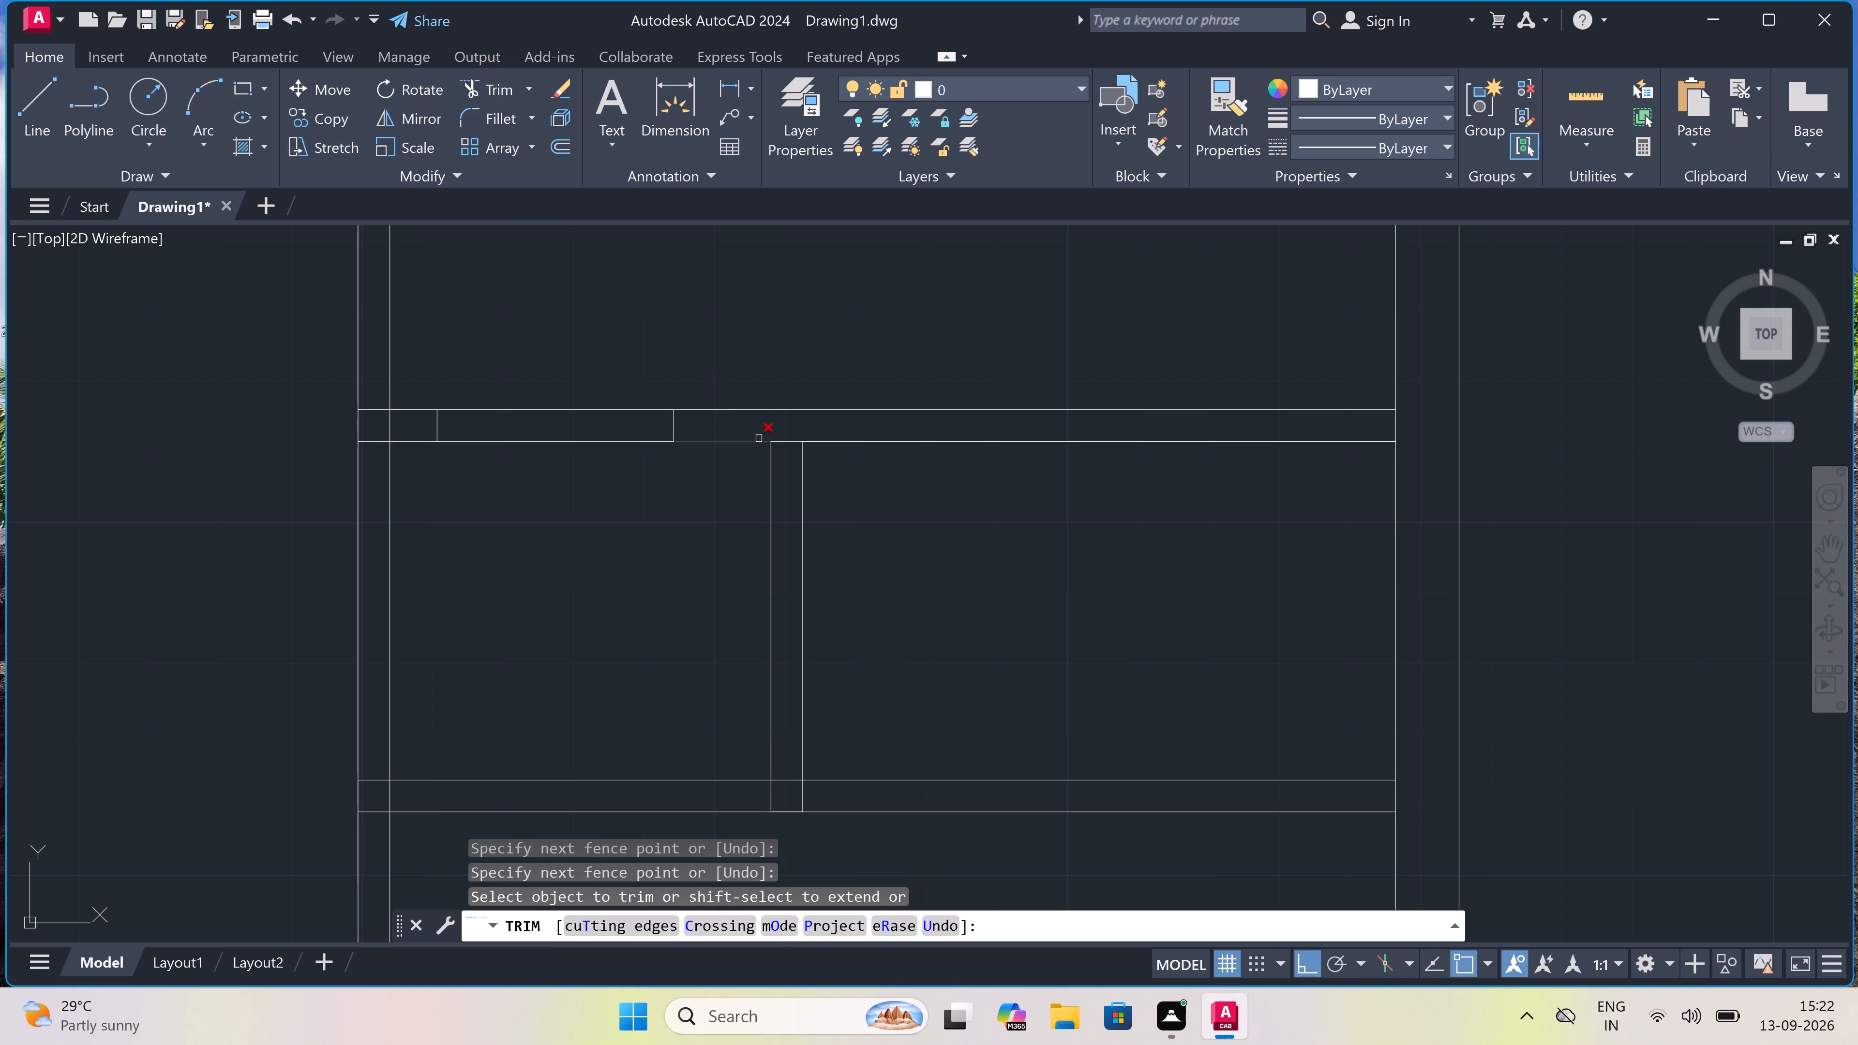
left_click(773, 435)
left_click(784, 461)
Trim both horizontal wall lines between the two jamb lines to open a doorway in the partition.
left_click_drag(480, 511, 492, 476)
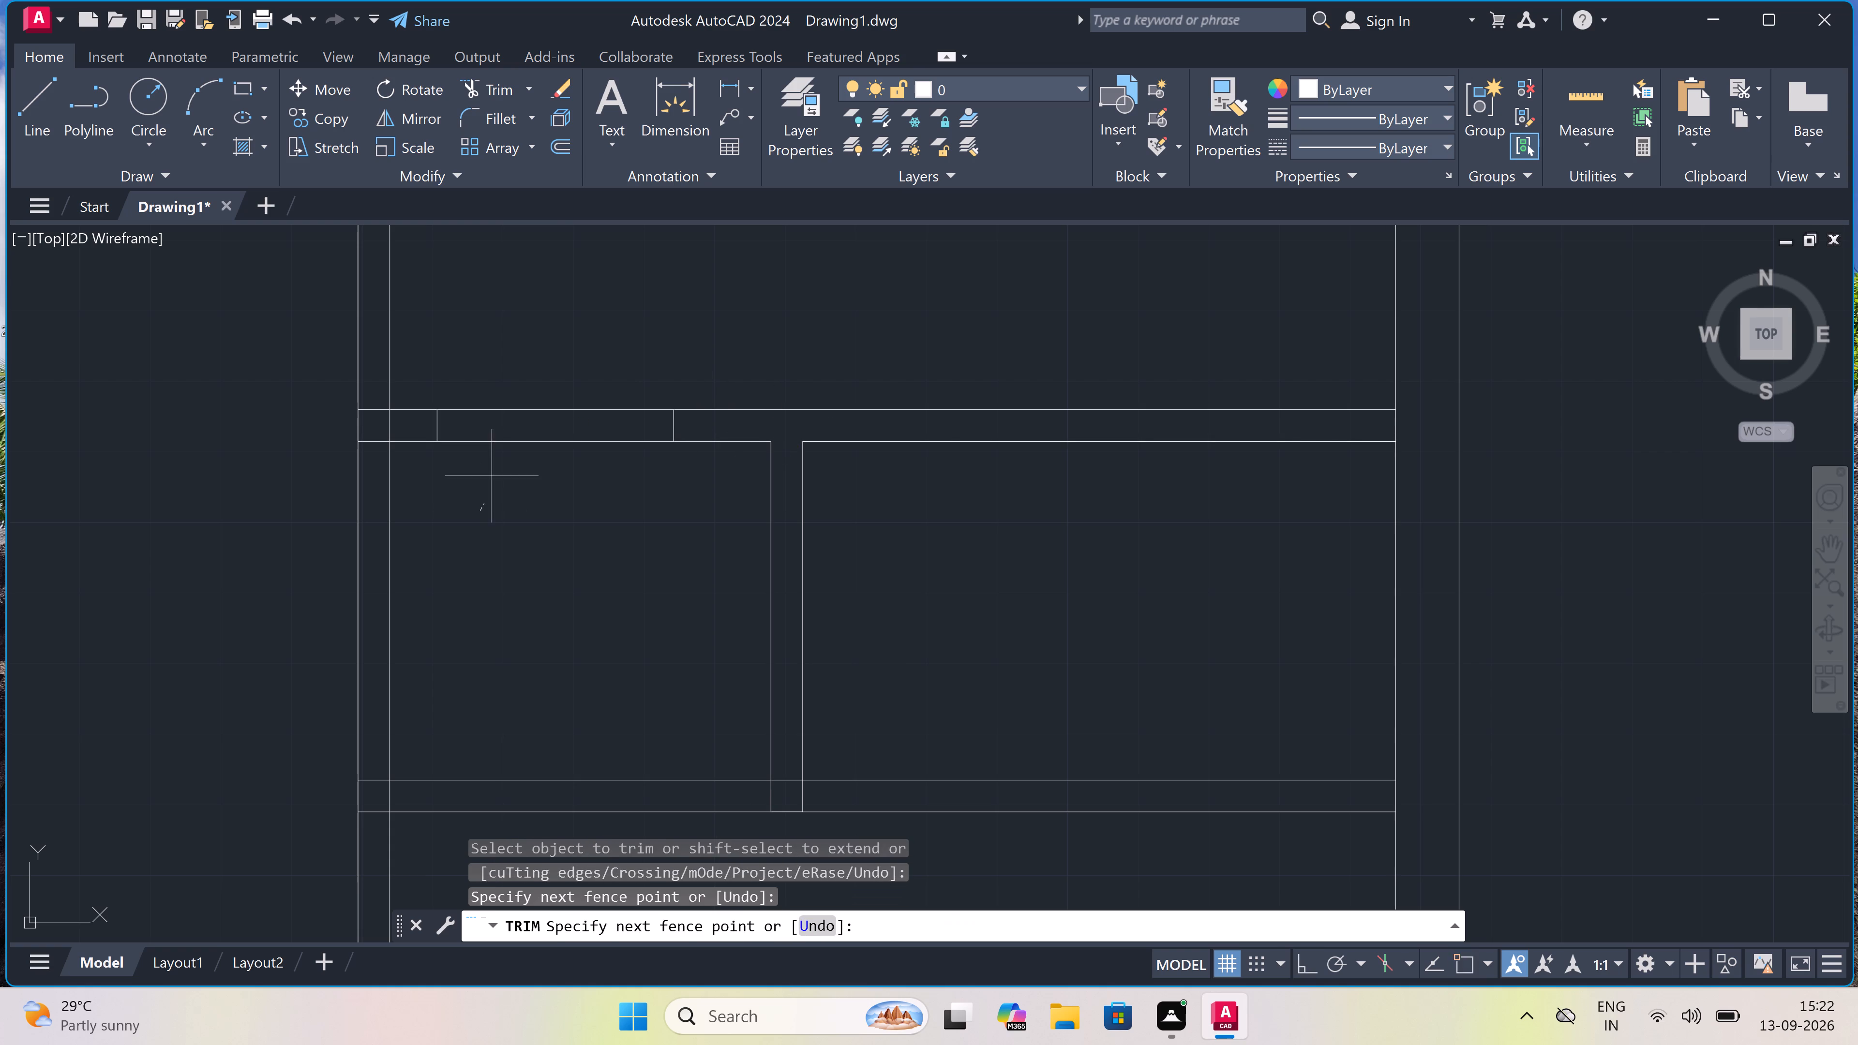
left_click(526, 380)
left_click(526, 432)
left_click_drag(527, 435, 530, 447)
double_click(530, 447)
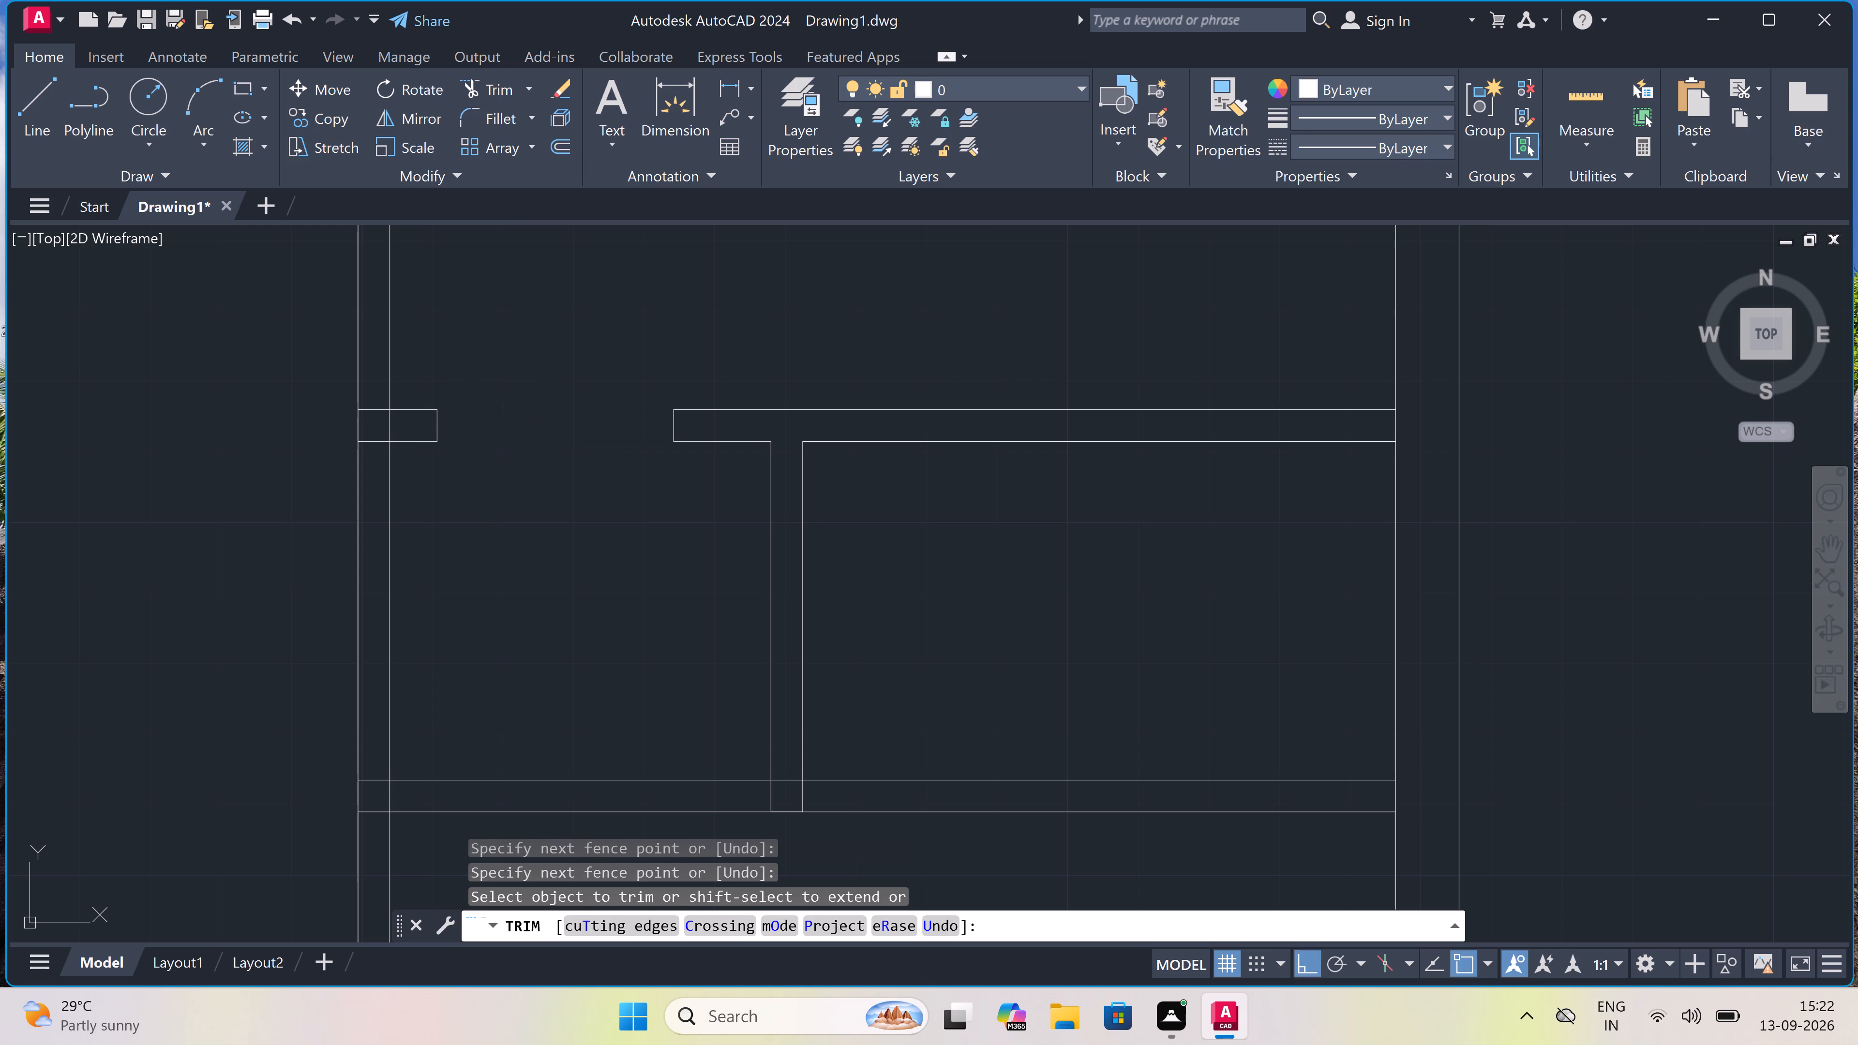
left_click(526, 403)
Trim the overlapping lines where the upper horizontal partition's left stub meets the long vertical partition.
scroll(381, 423, "up", 2)
left_click(404, 415)
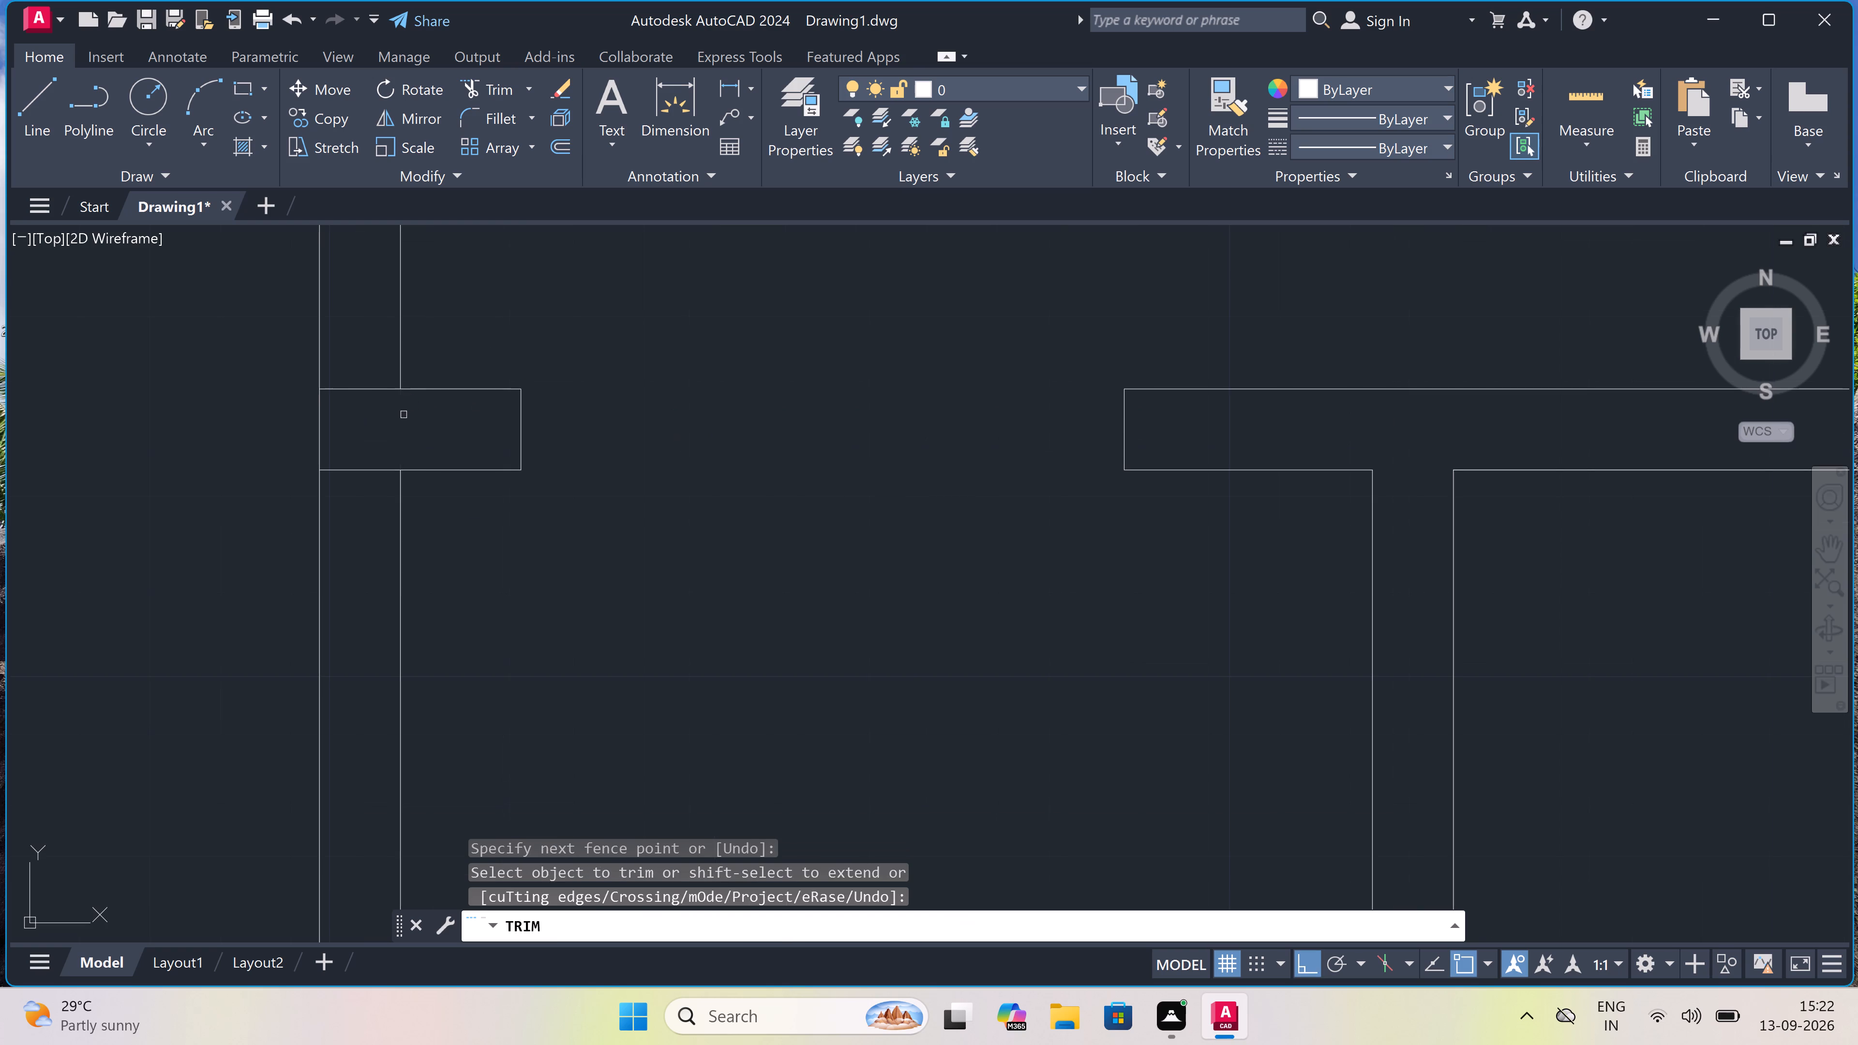
left_click(367, 390)
scroll(367, 390, "down", 2)
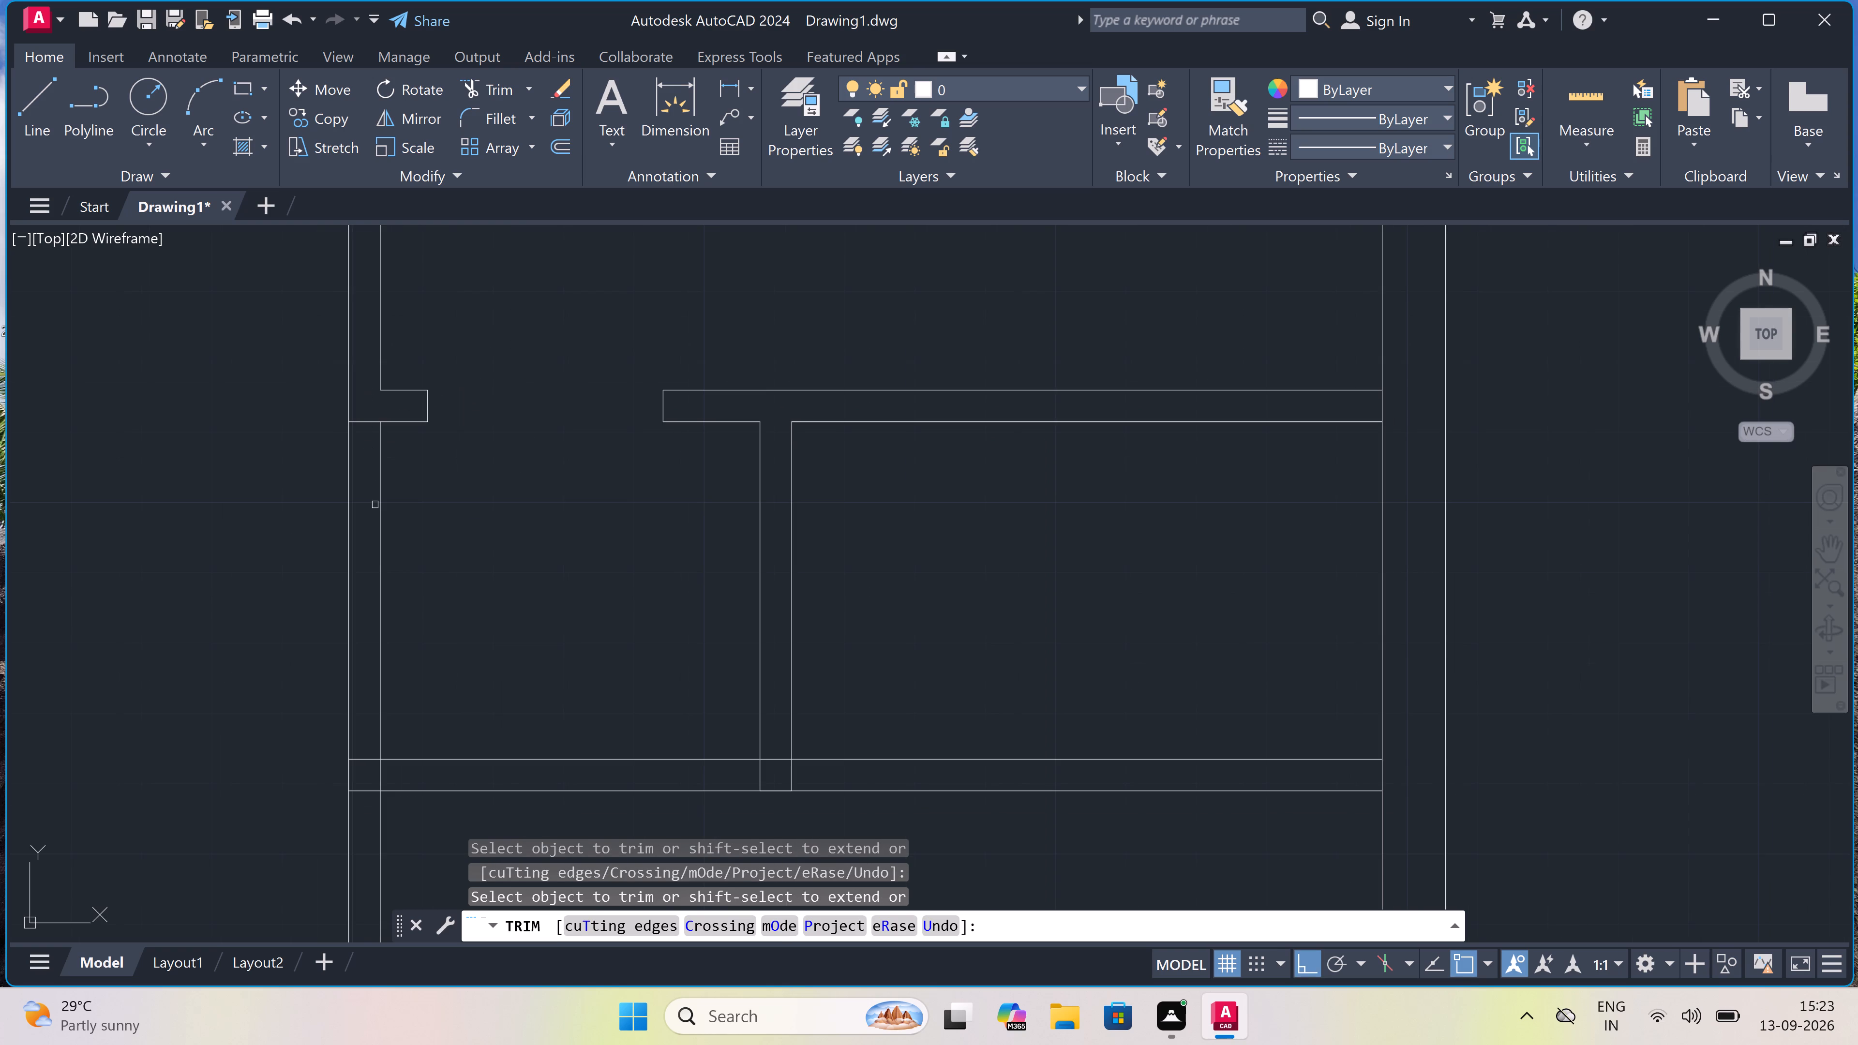
Trim away both lines of the long vertical partition between the upper and lower horizontal partitions to open the passage.
scroll(375, 505, "down", 2)
left_click(369, 532)
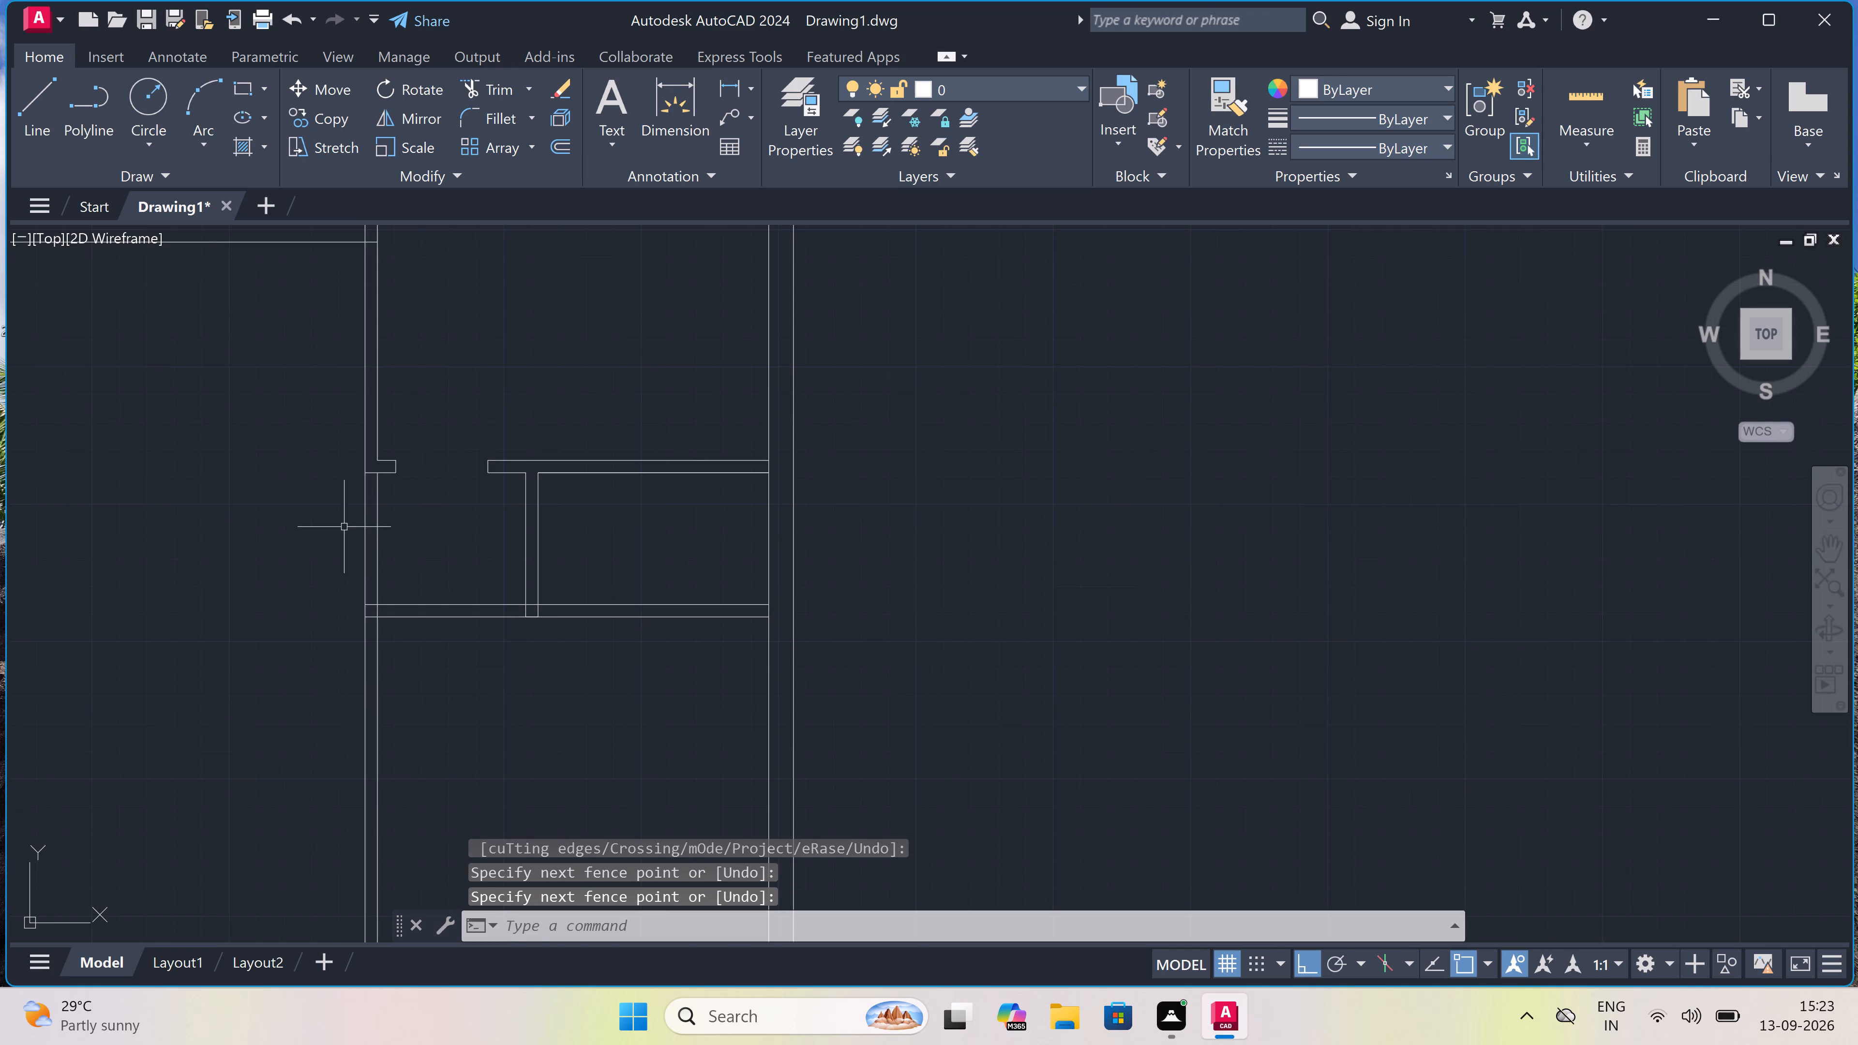
left_click(336, 527)
double_click(405, 523)
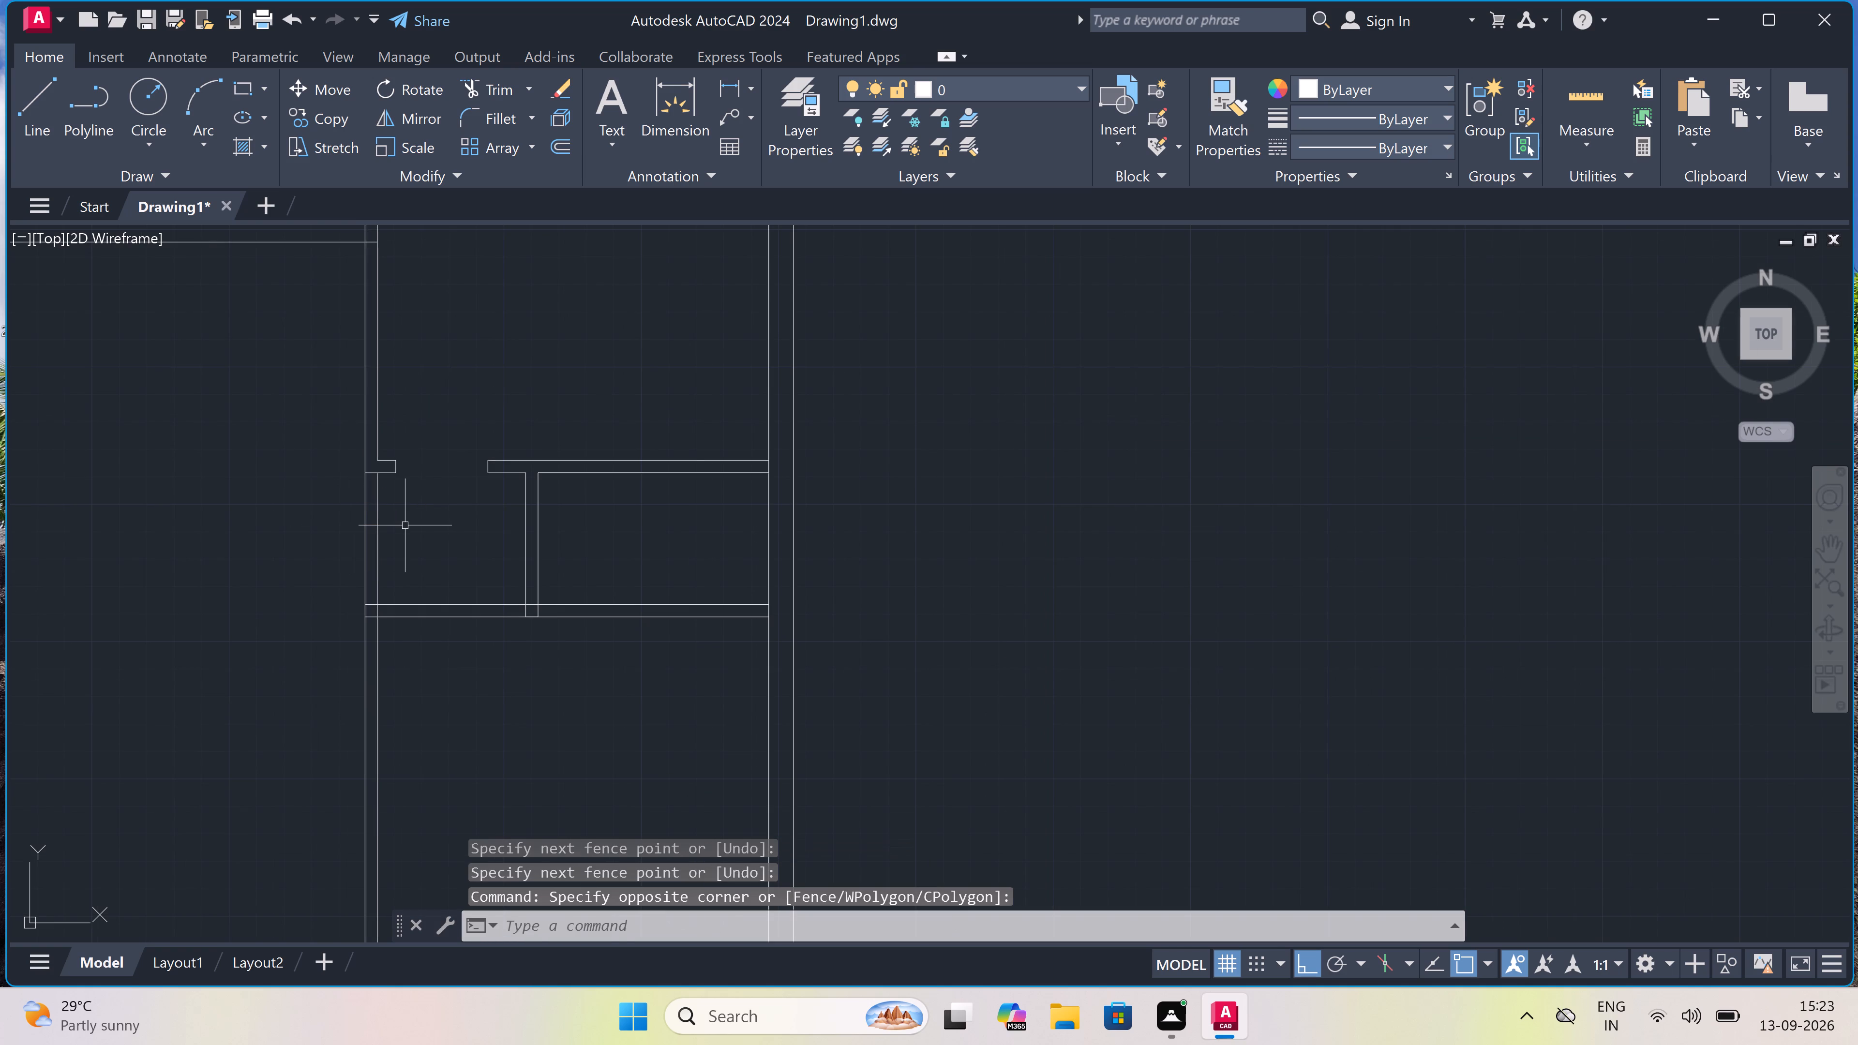
key("space")
left_click_drag(380, 530, 357, 531)
left_click_drag(347, 528, 360, 528)
left_click(413, 516)
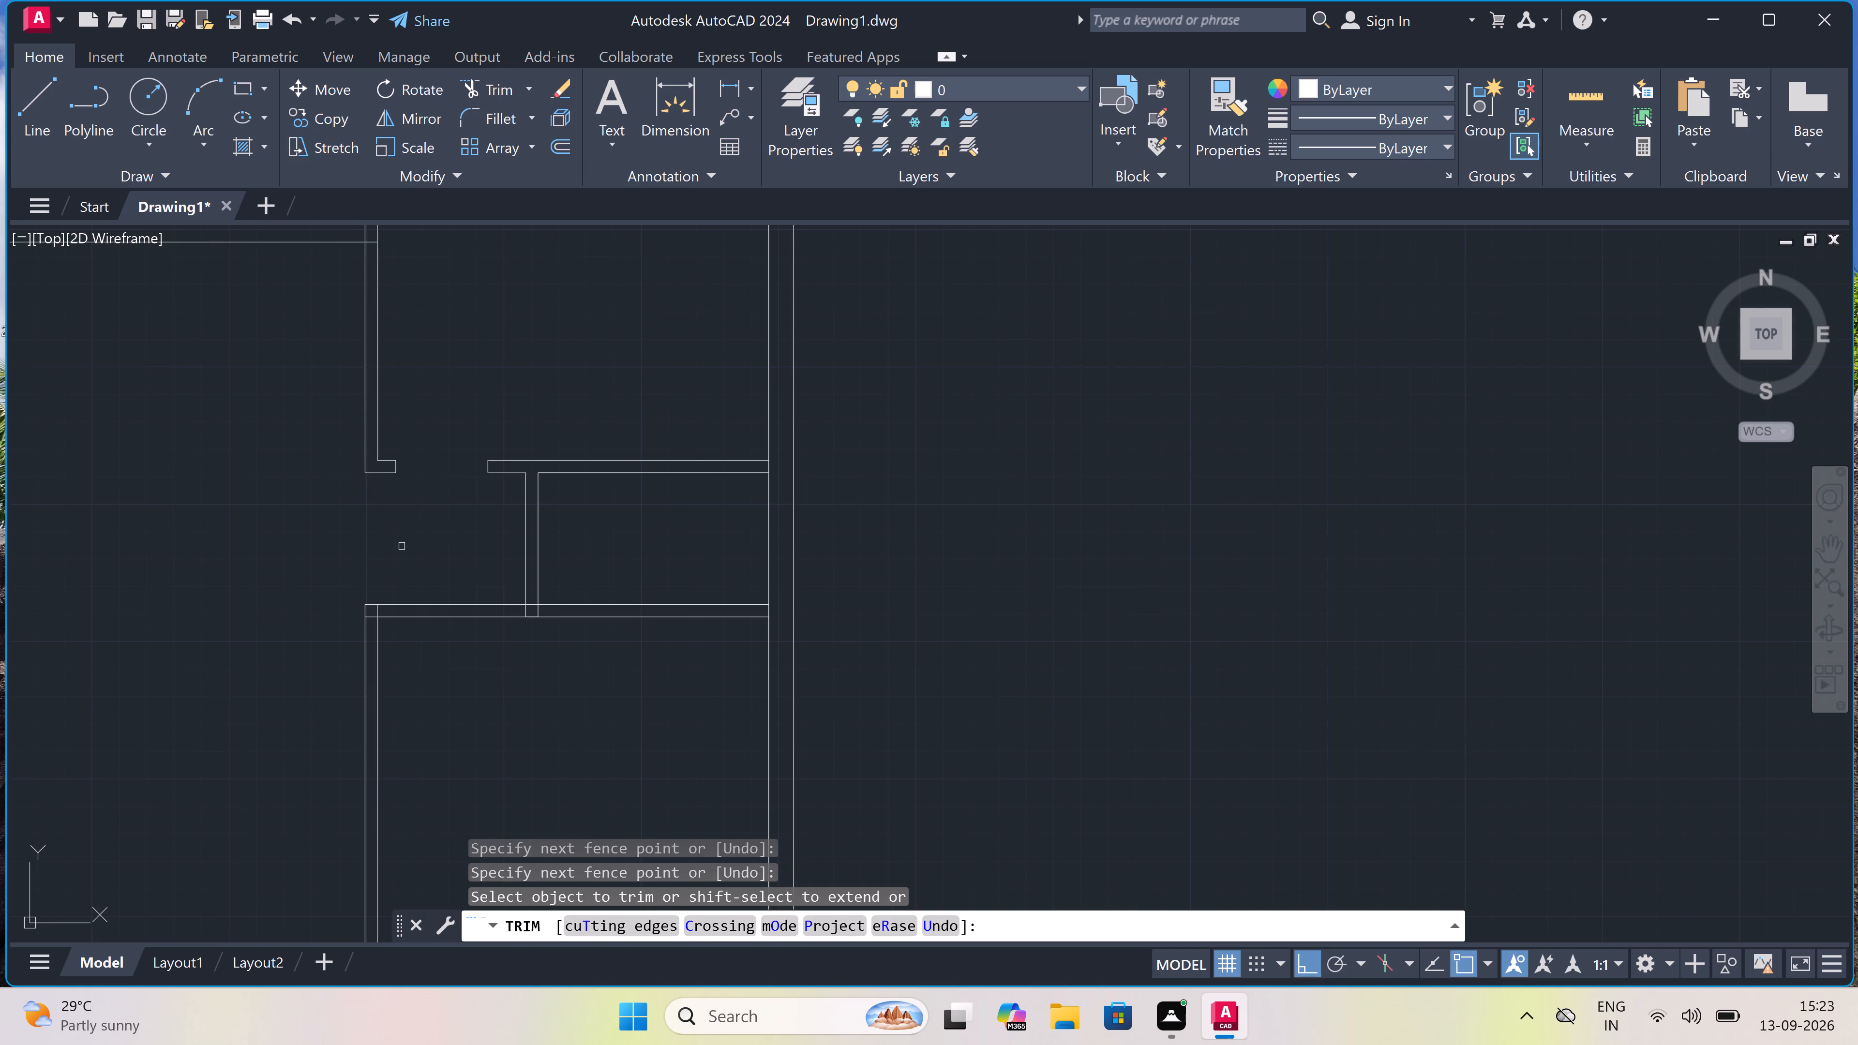
key("Escape")
Draw two jamb lines across the lower horizontal partition, aligned with the doorway jambs in the upper partition.
scroll(487, 570, "up", 2)
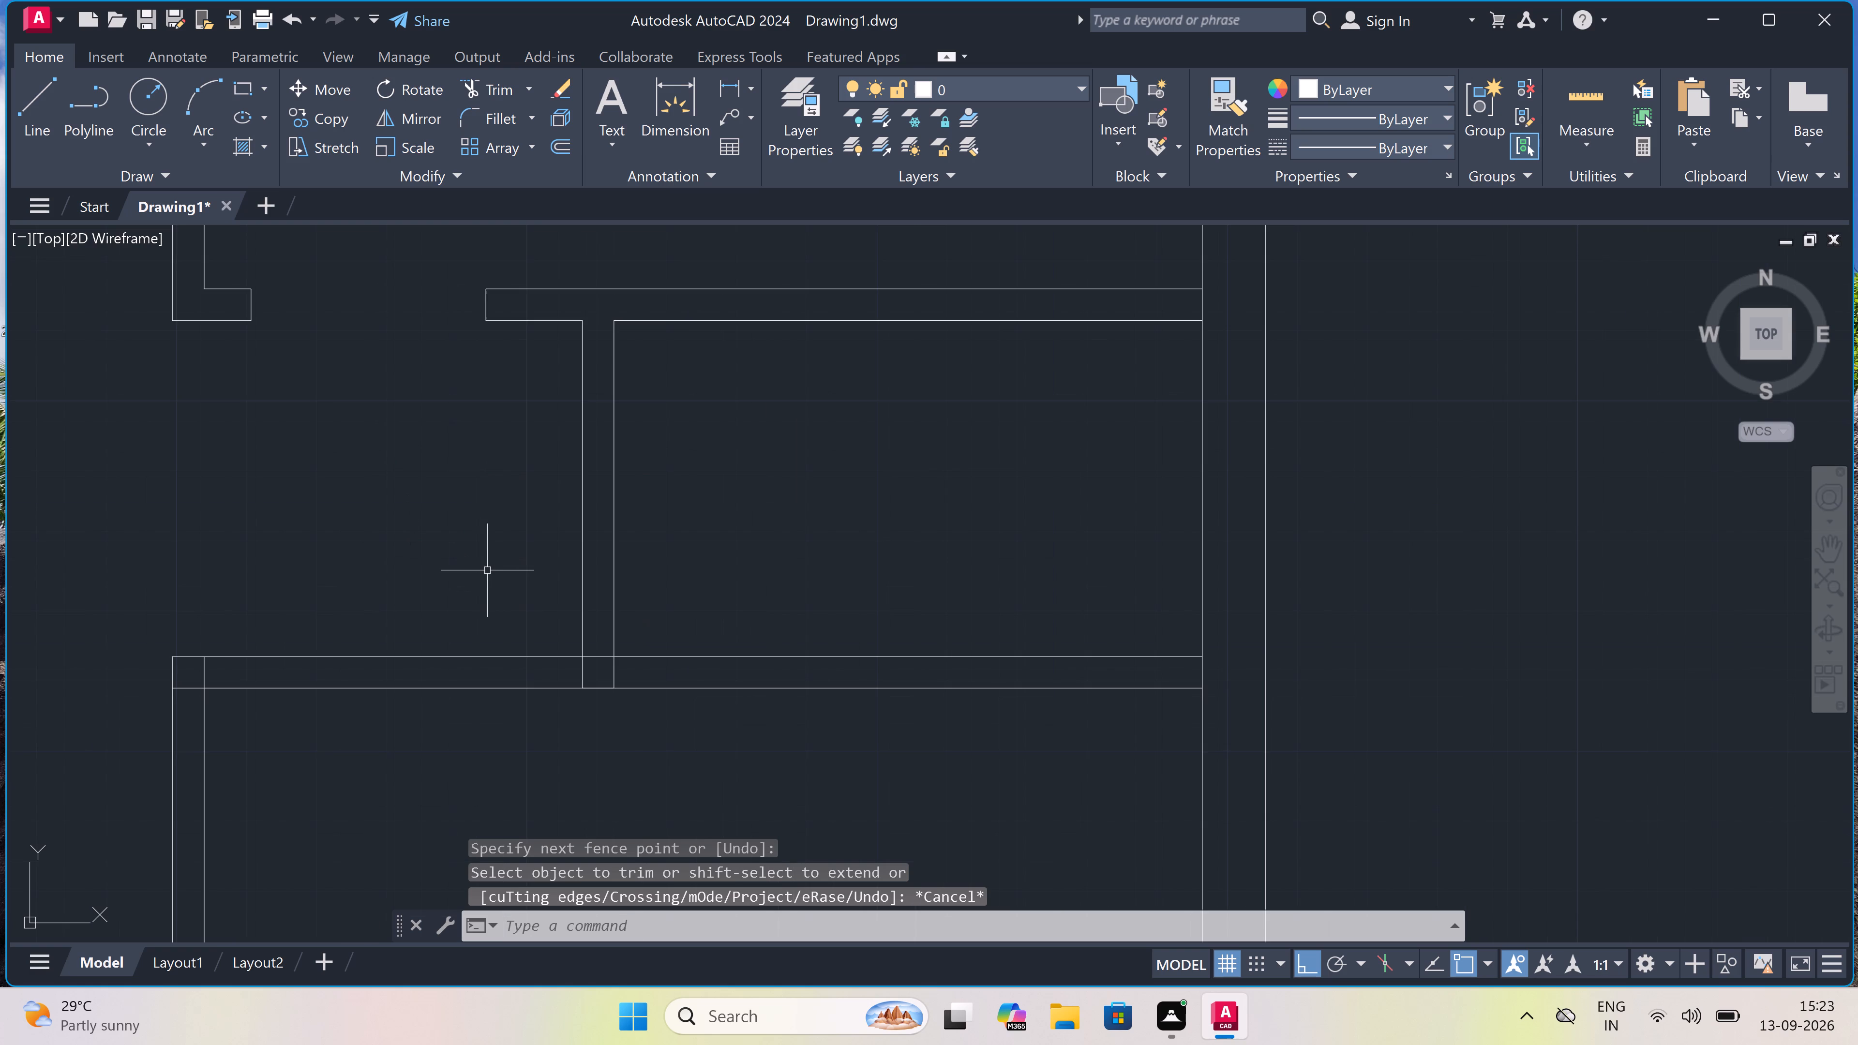
key("l")
key("space")
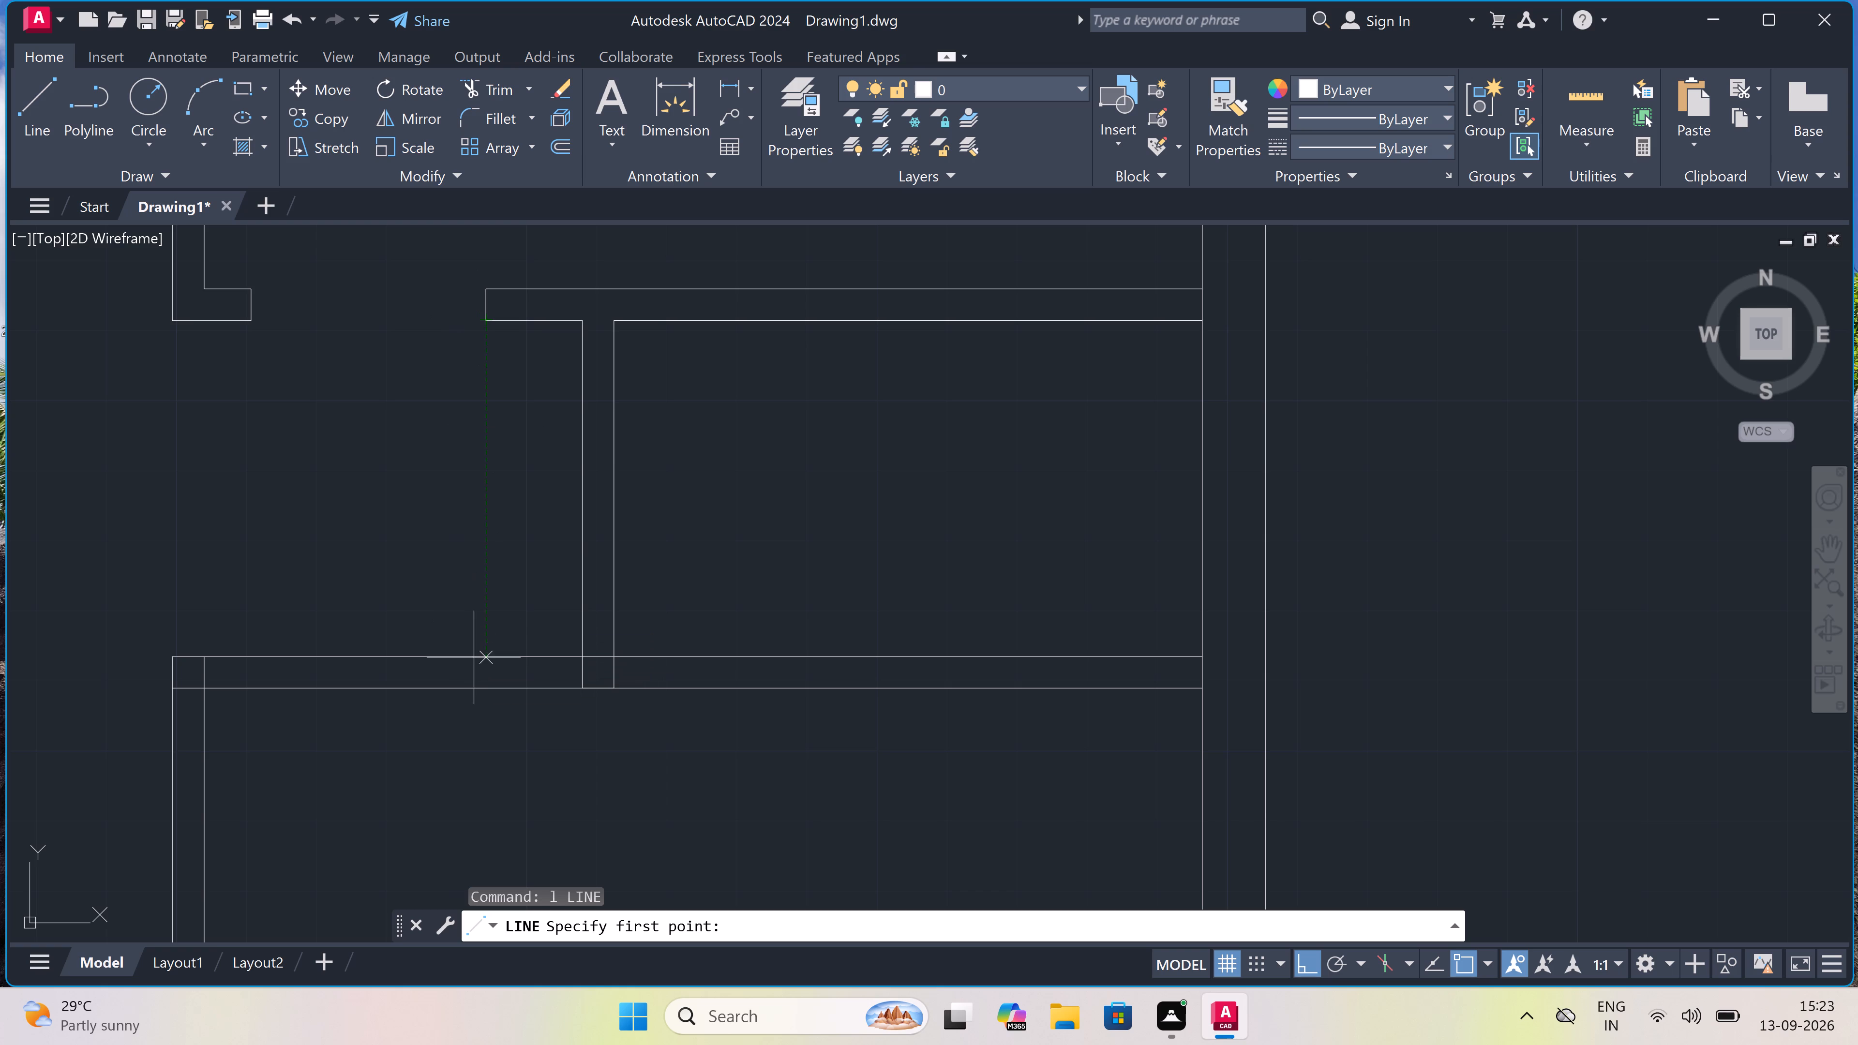
left_click_drag(491, 658, 493, 676)
left_click(494, 686)
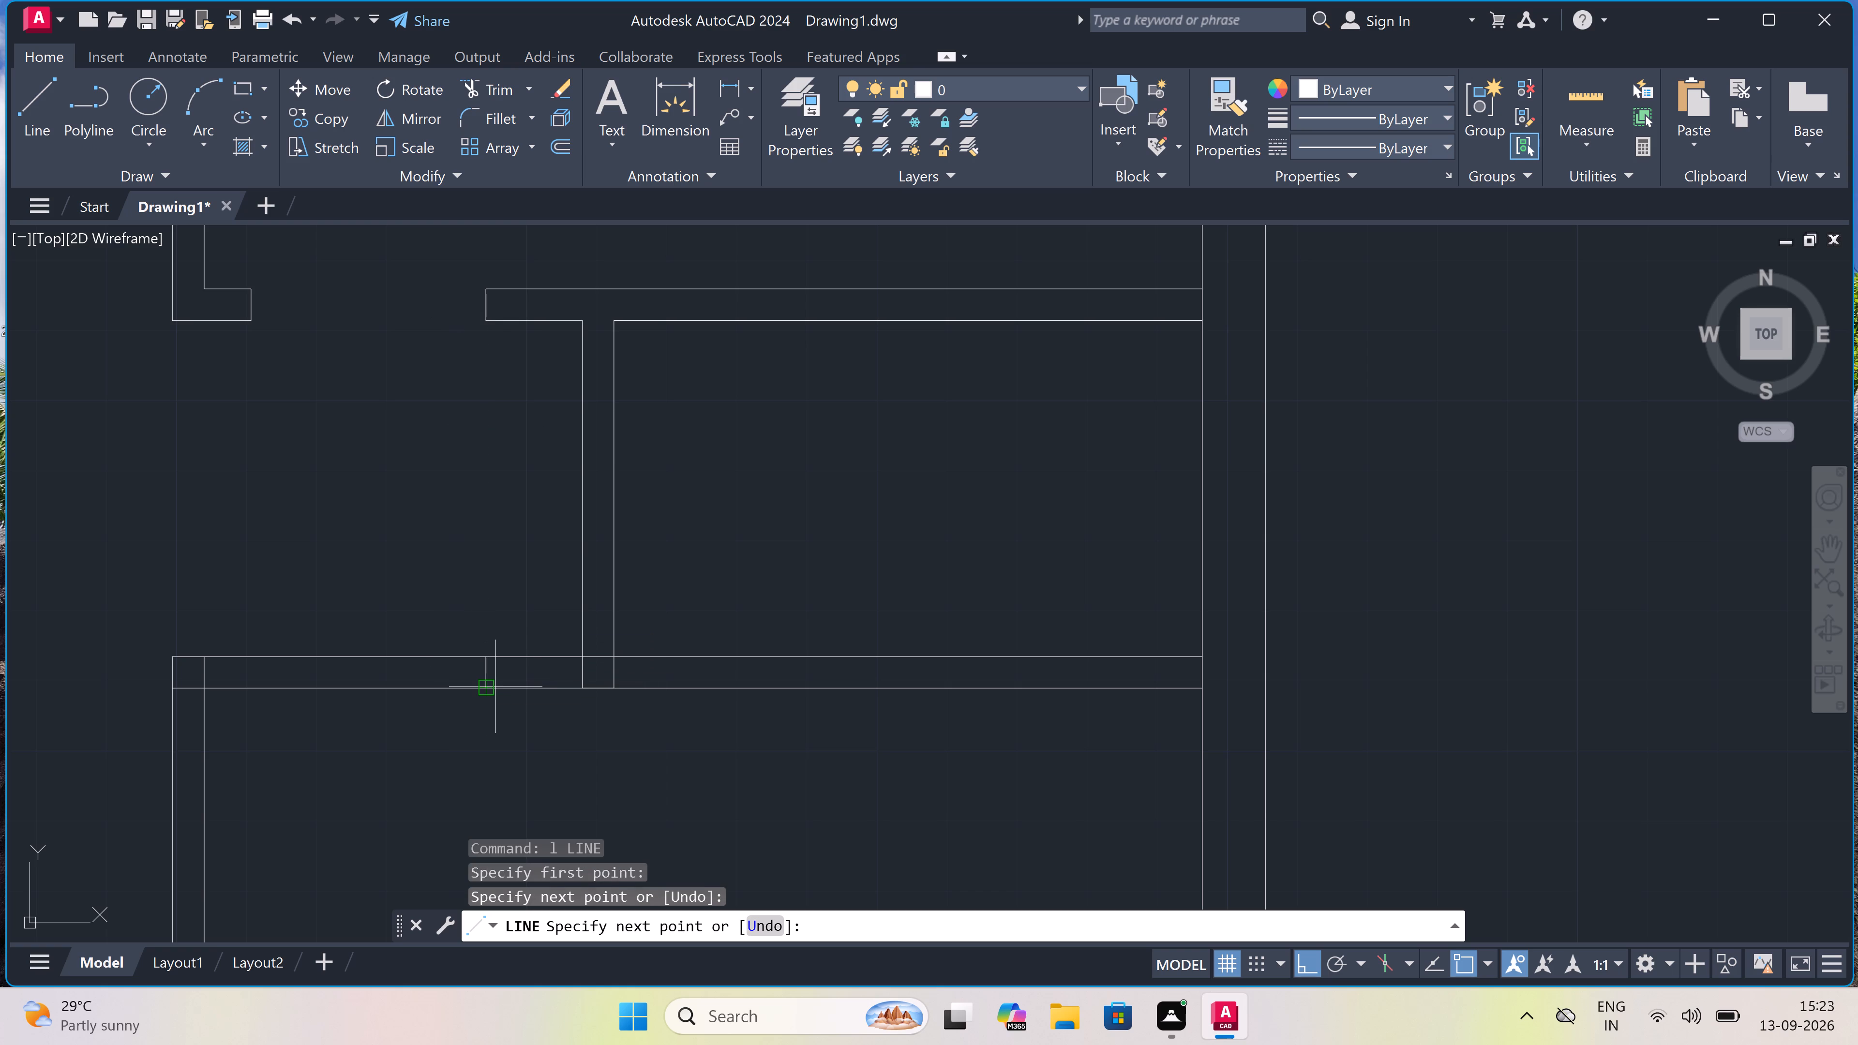
key("Escape")
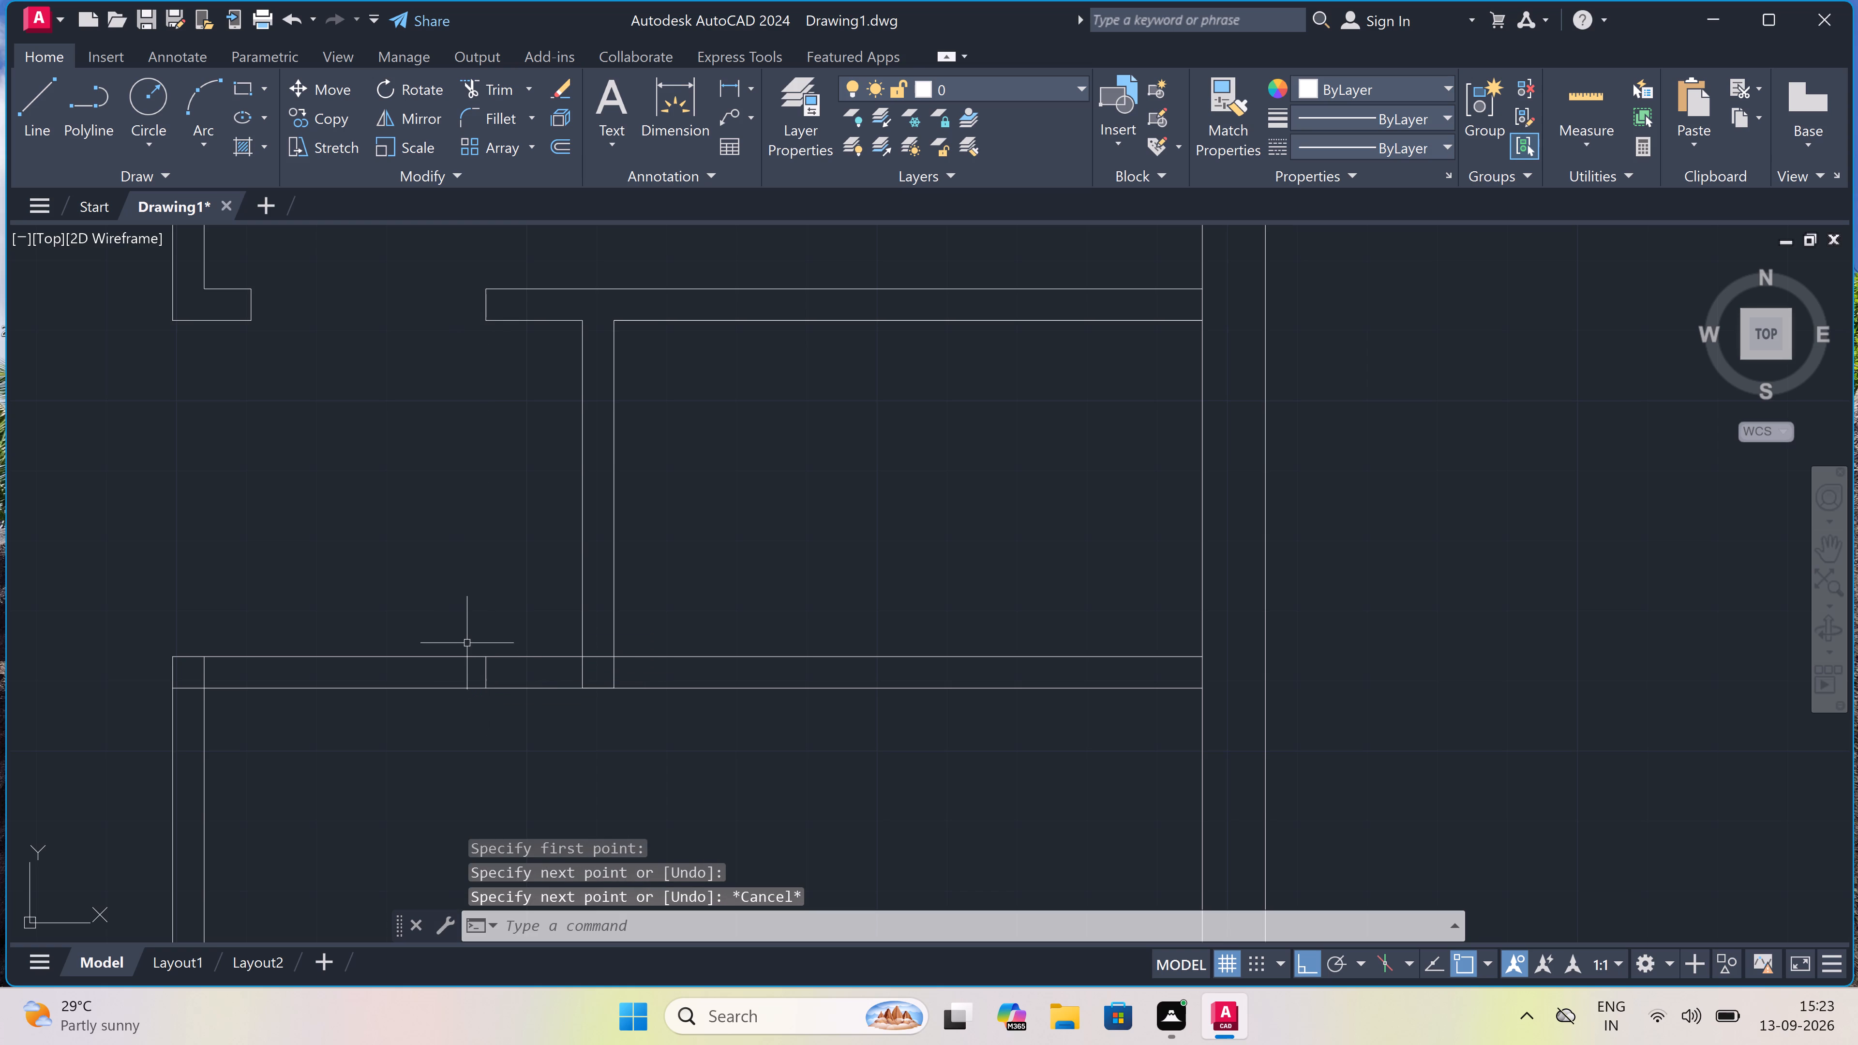
key("space")
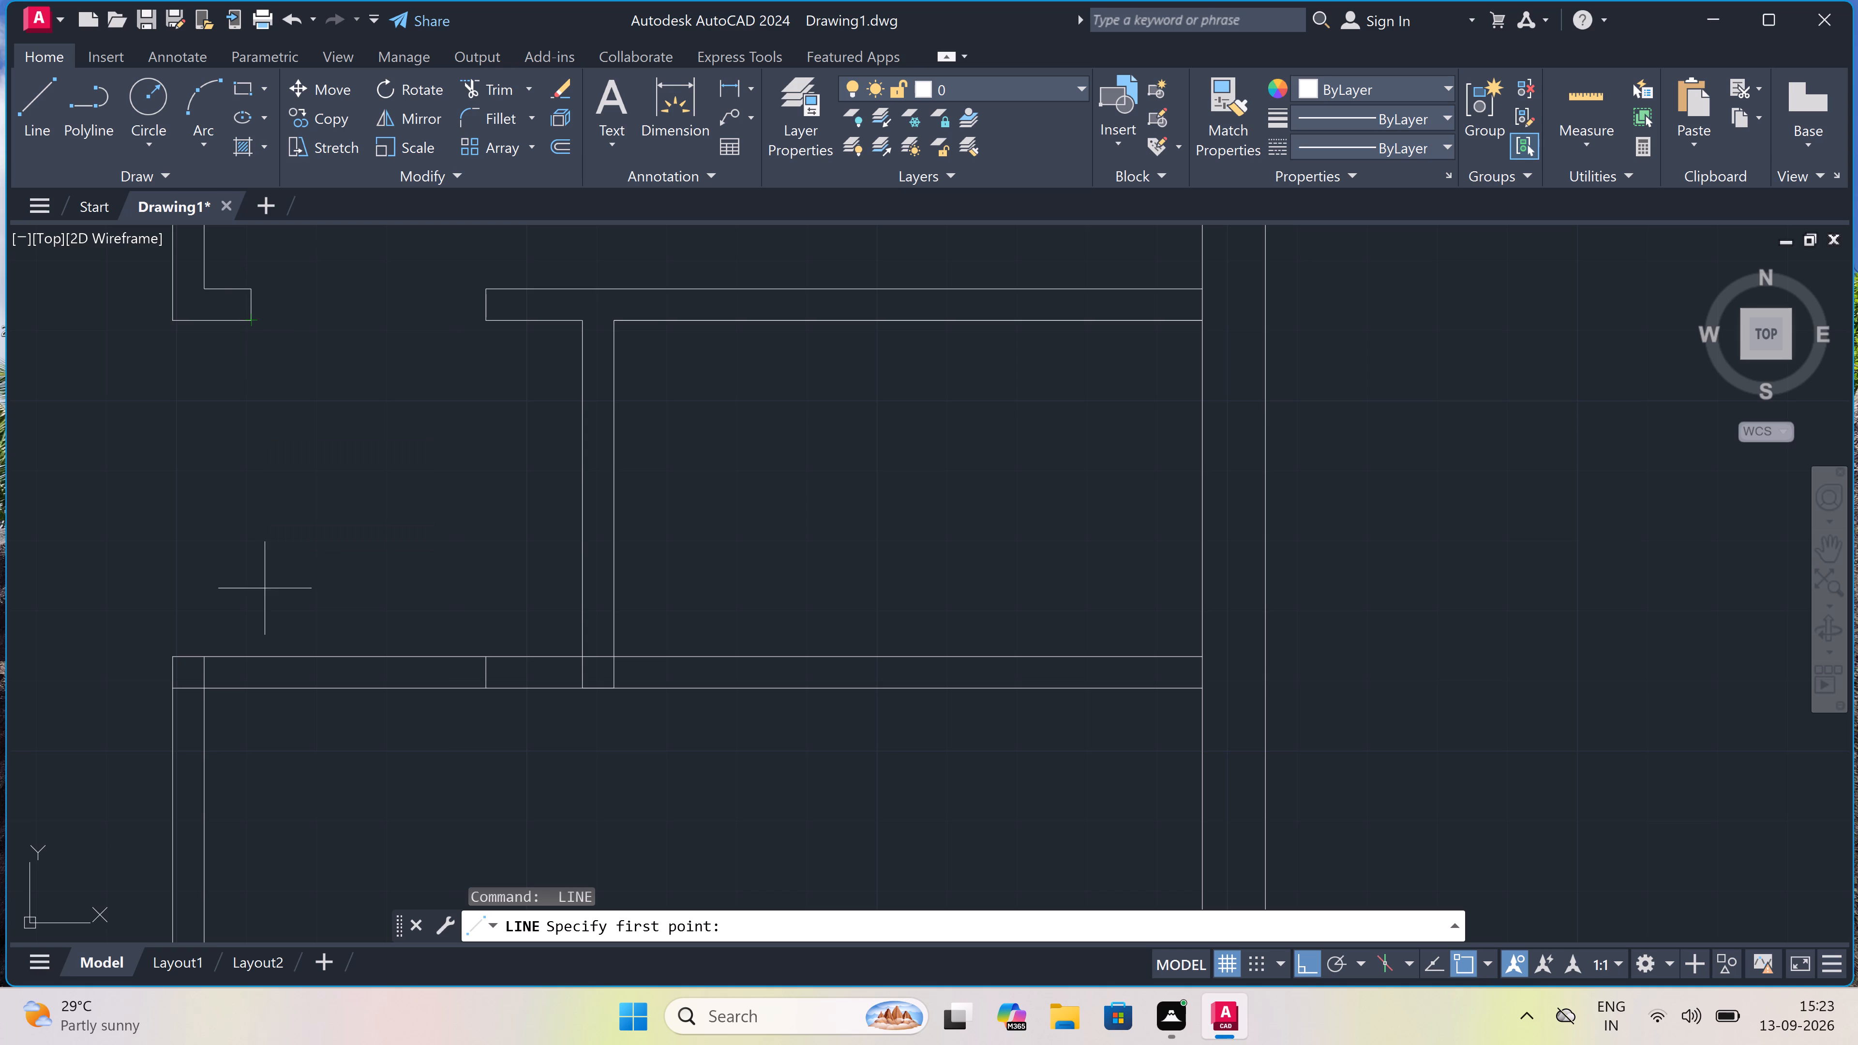
left_click(255, 657)
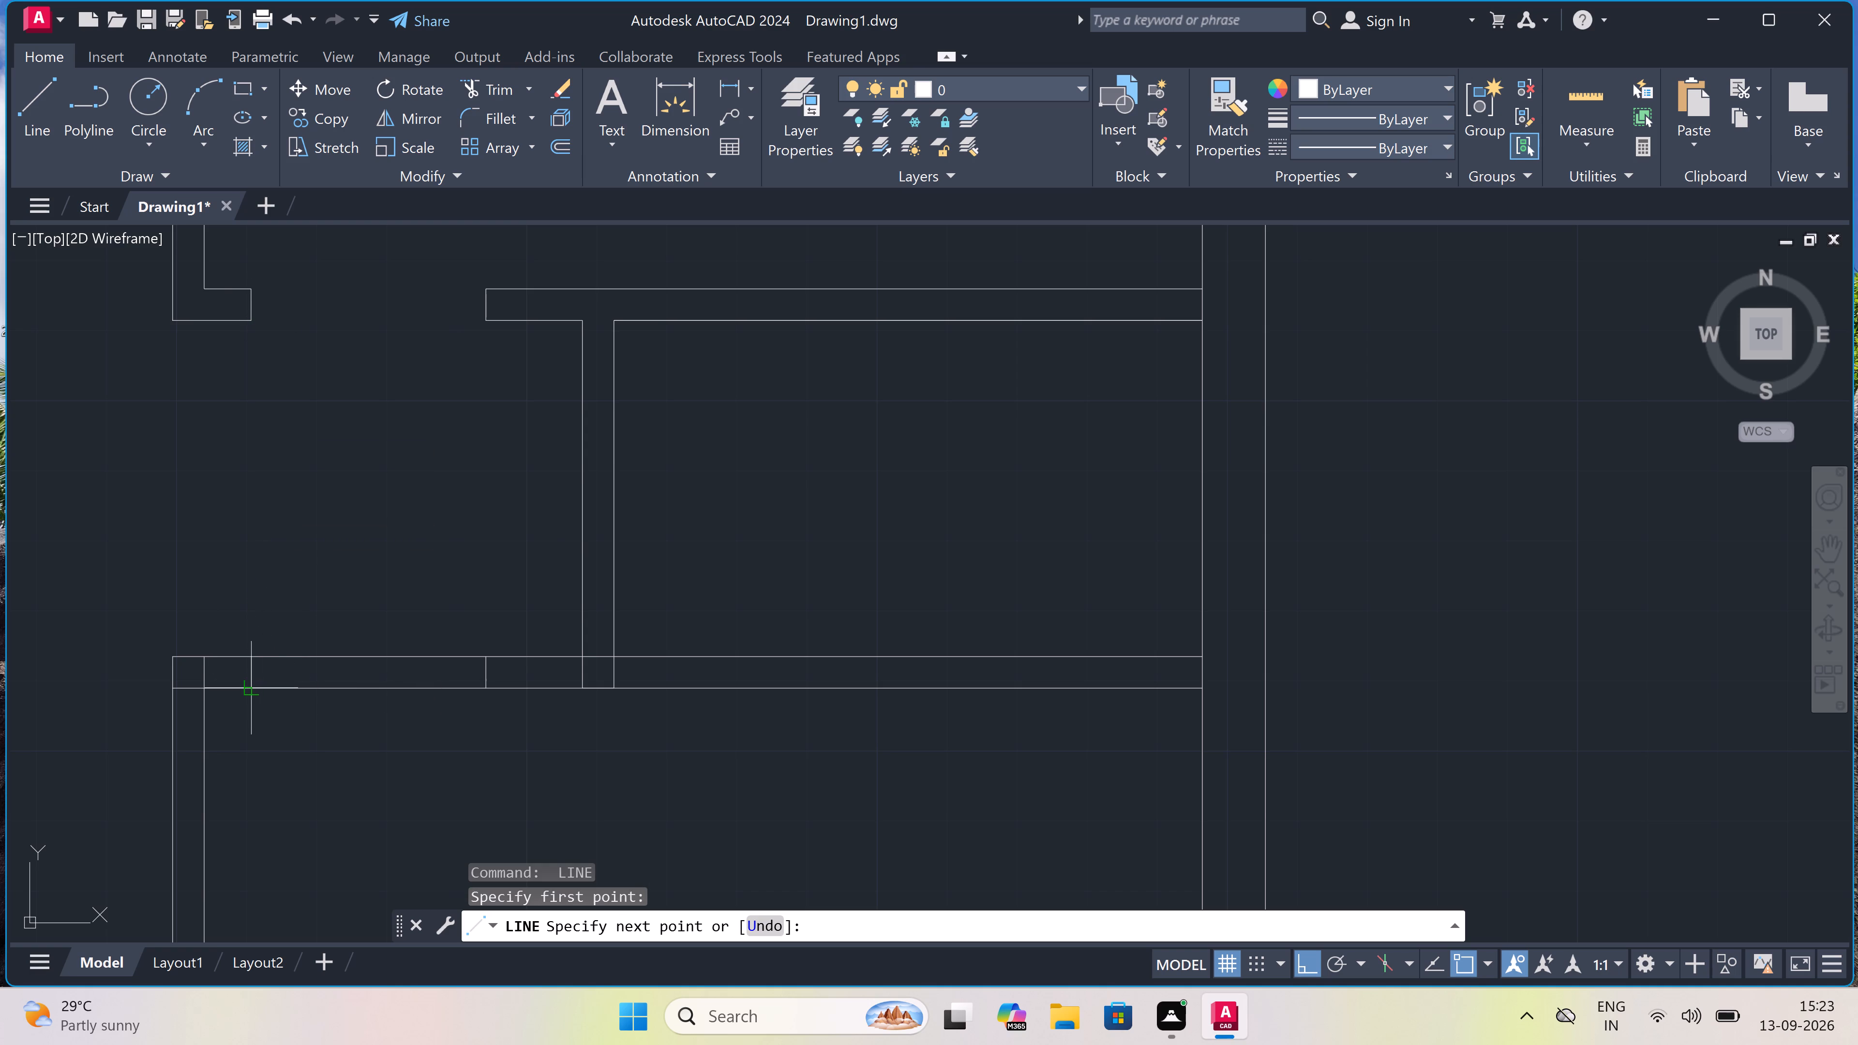
left_click(257, 683)
key("Escape")
Trim both lines of the lower horizontal partition between the two new jamb lines to open a doorway.
key("t")
key("r")
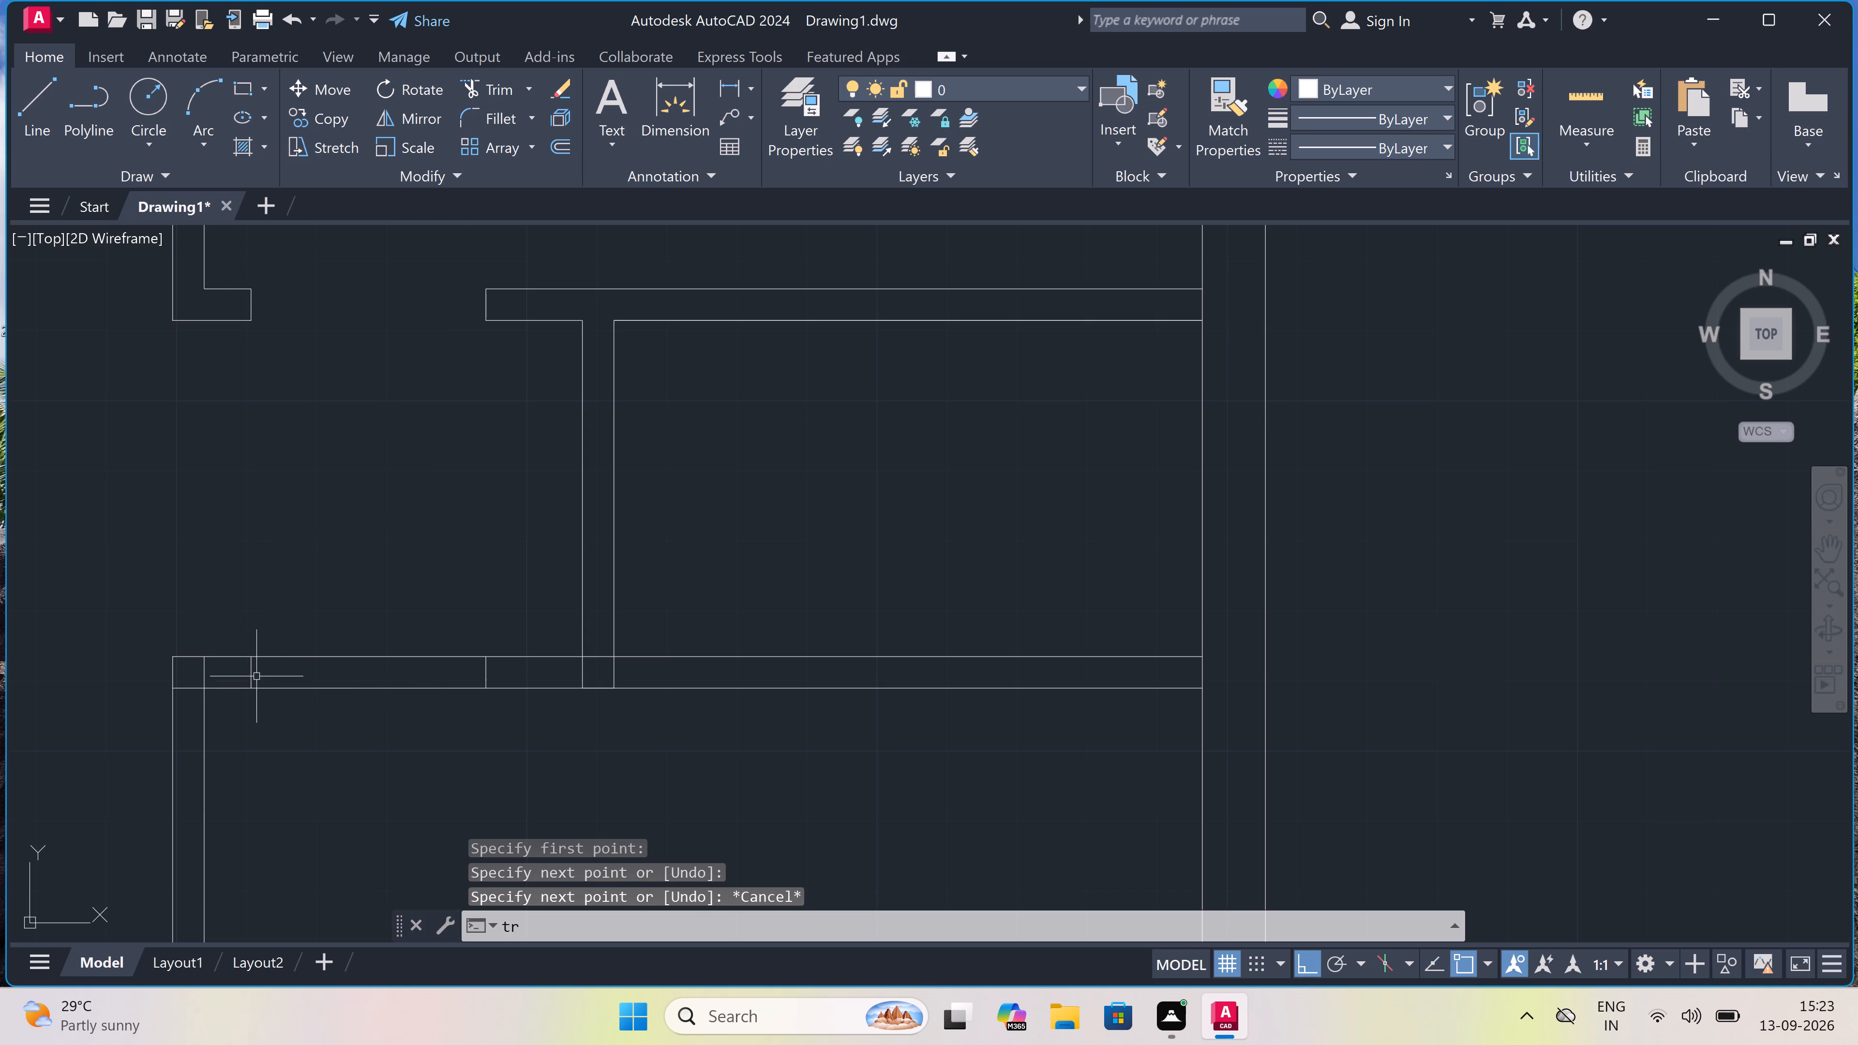
key("space")
left_click_drag(279, 745, 286, 706)
left_click(333, 505)
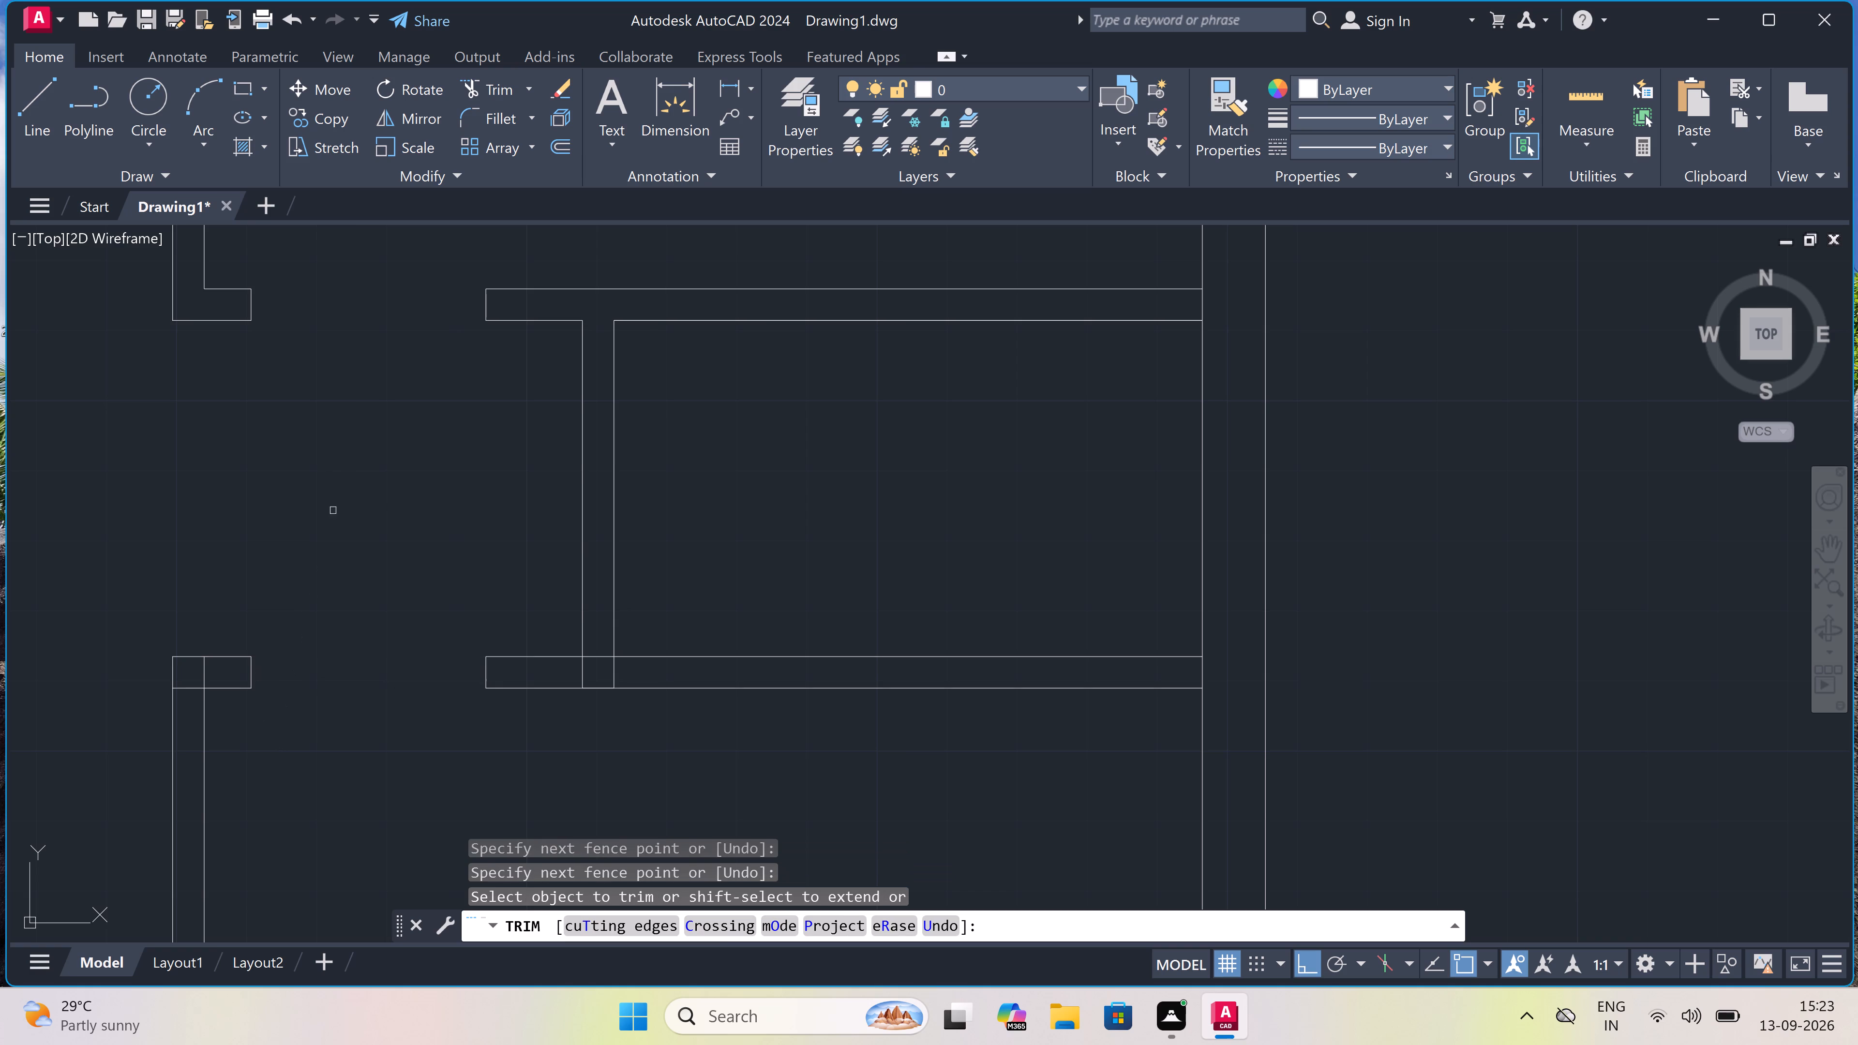
Trim the overlapping lines at the corner where the lower partition's left stub meets the long vertical partition.
scroll(187, 661, "up", 2)
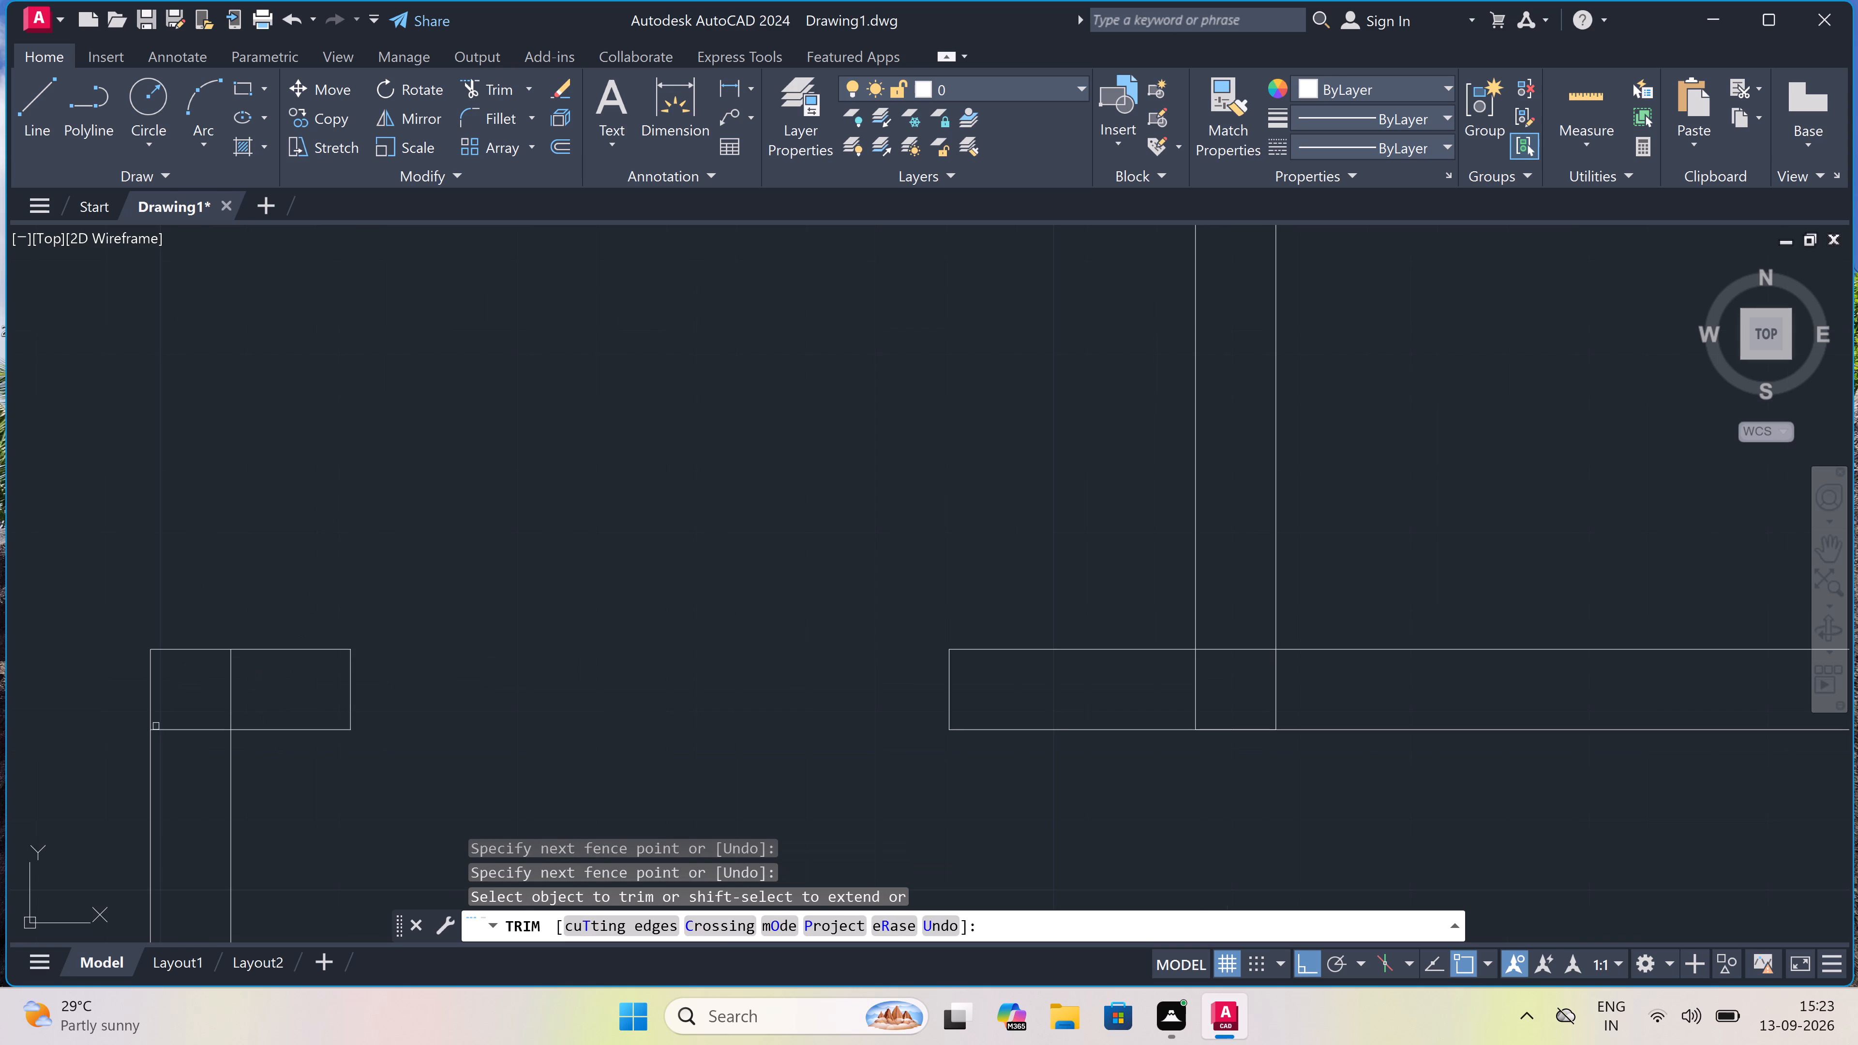
scroll(181, 732, "up", 2)
left_click_drag(172, 750, 174, 746)
left_click(375, 612)
scroll(373, 615, "down", 5)
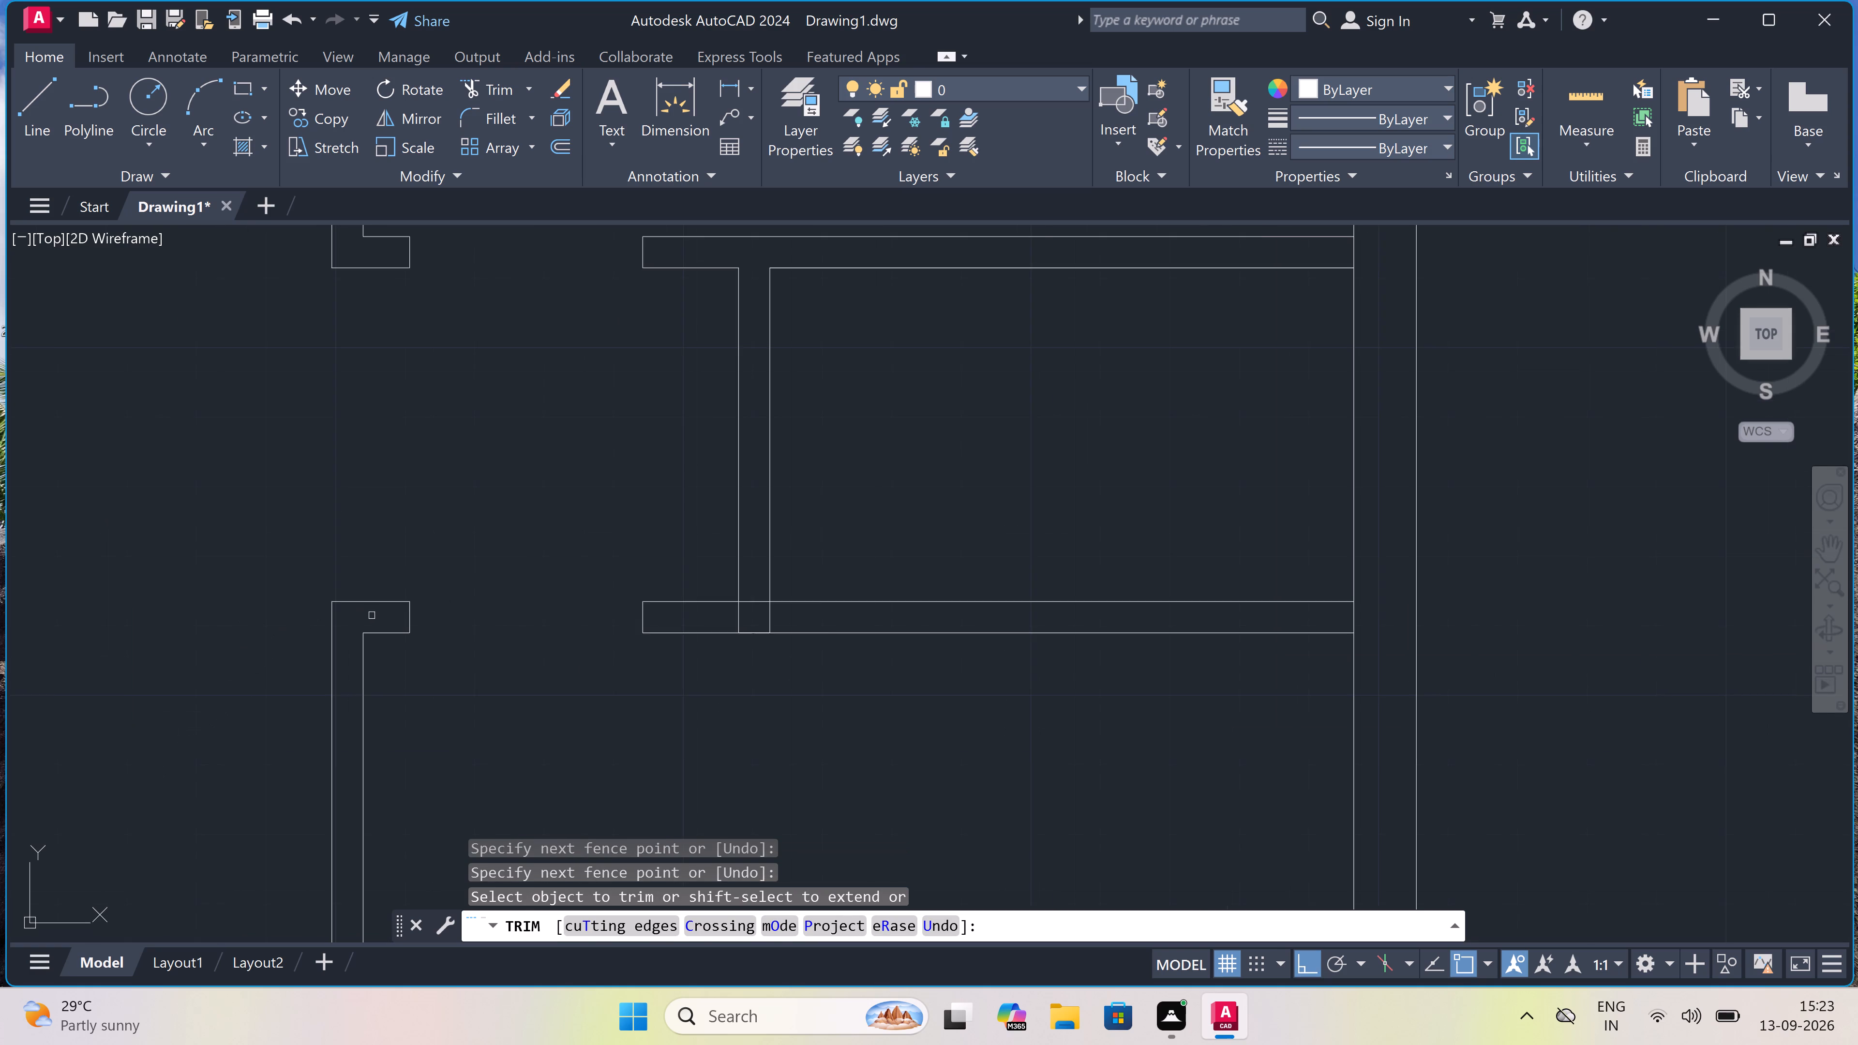
Trim the overlapping lines where the short vertical partition meets the lower horizontal partition.
scroll(372, 615, "down", 1)
scroll(579, 610, "up", 4)
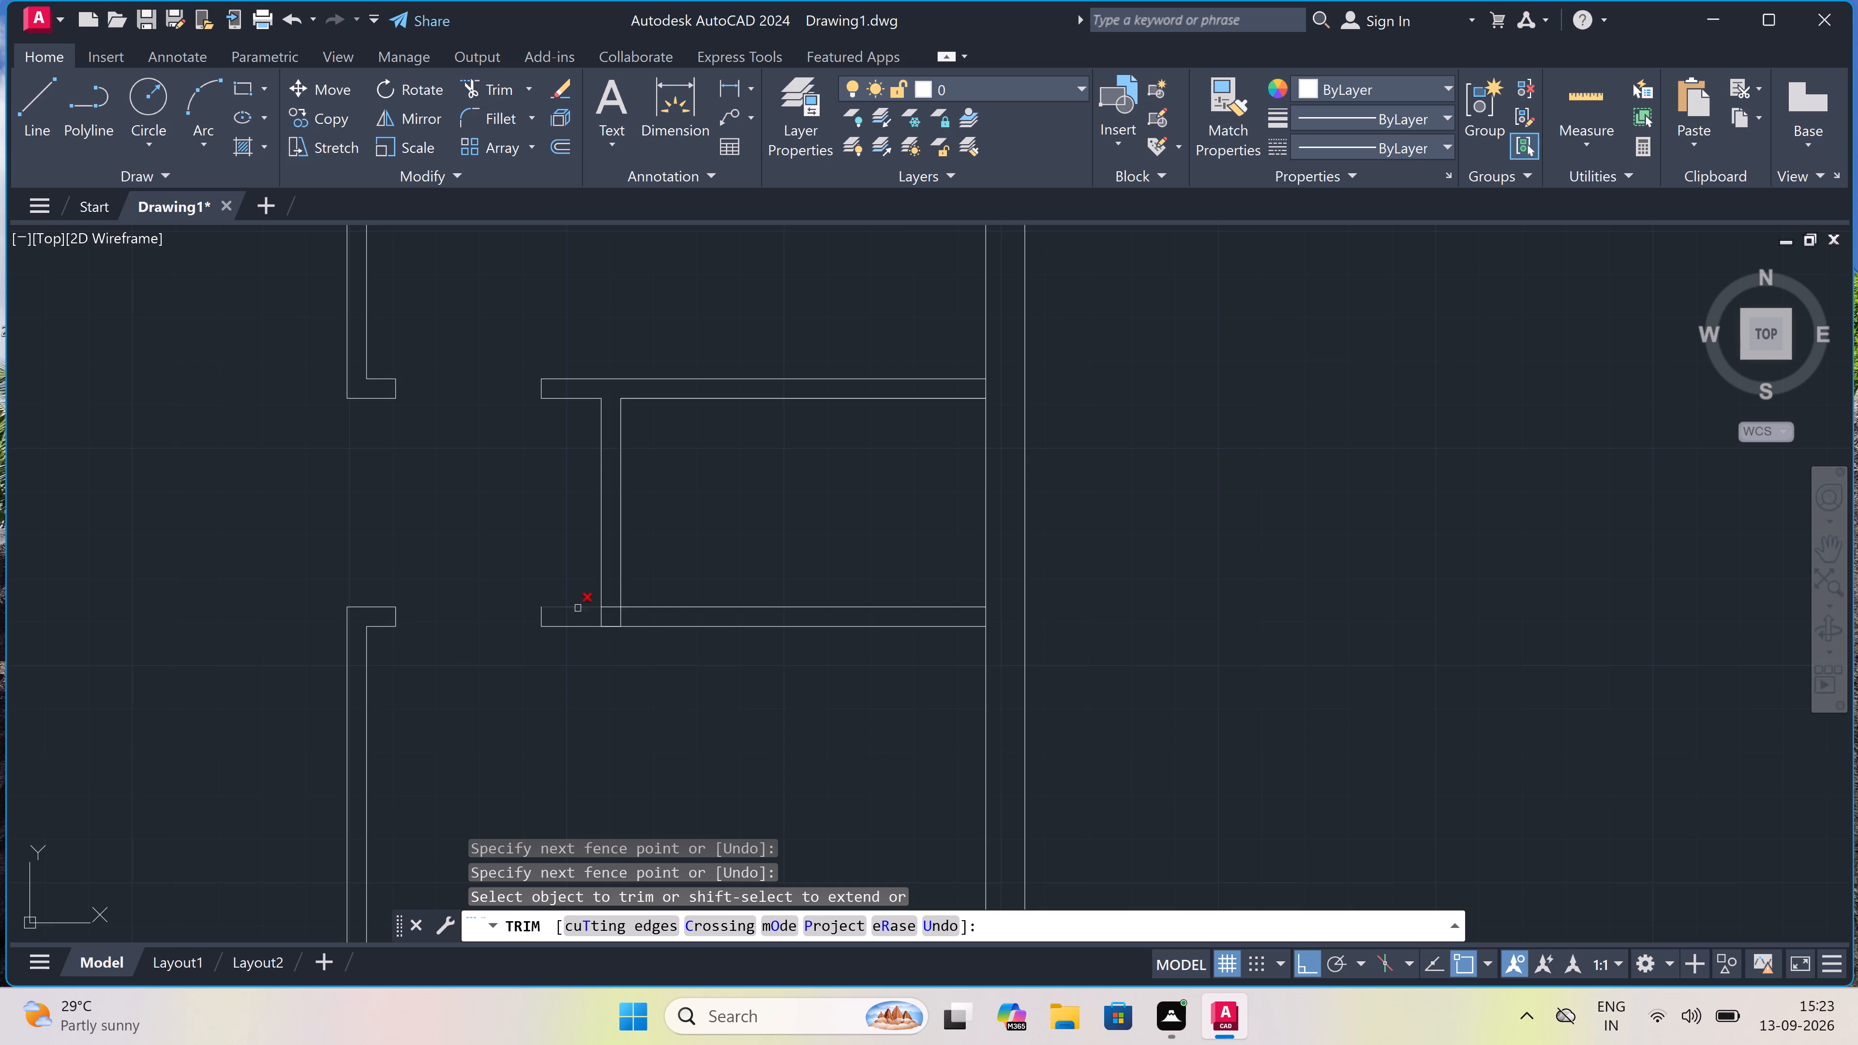
left_click_drag(625, 641, 659, 636)
left_click(767, 621)
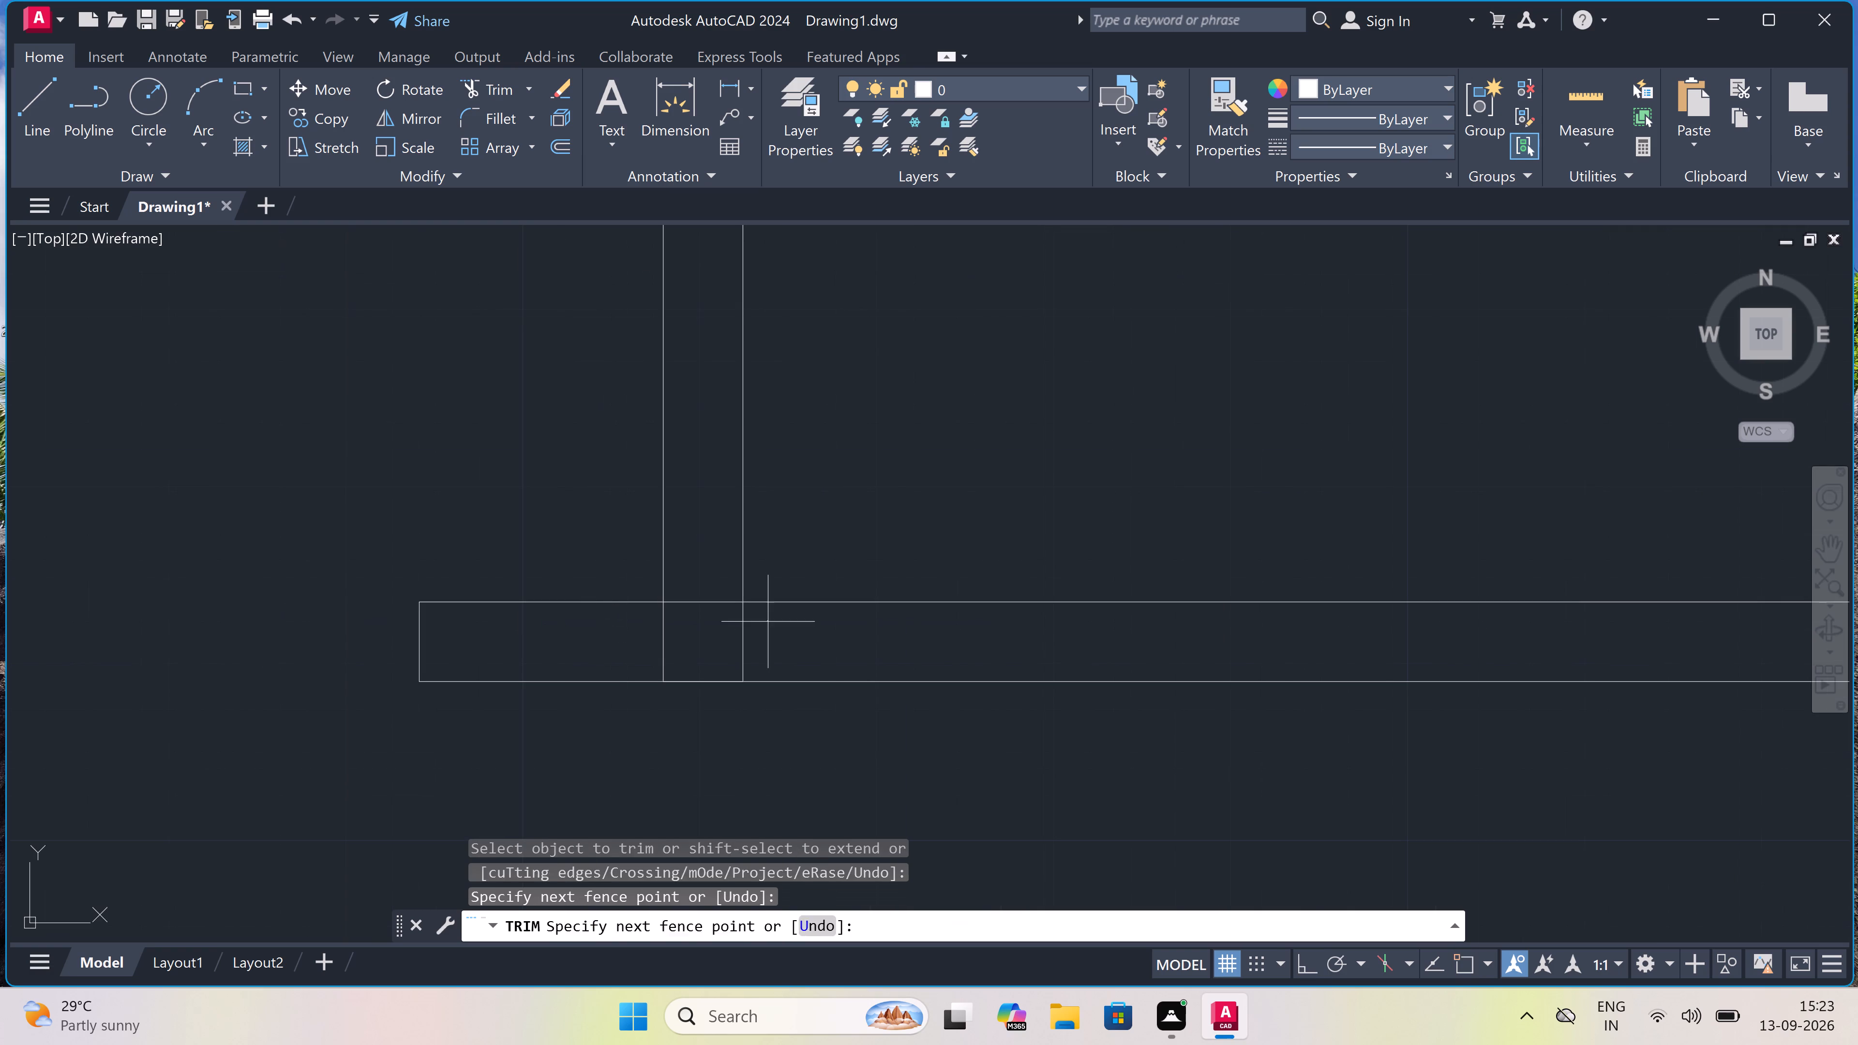
left_click_drag(631, 641, 637, 641)
left_click_drag(700, 623, 703, 574)
left_click(704, 556)
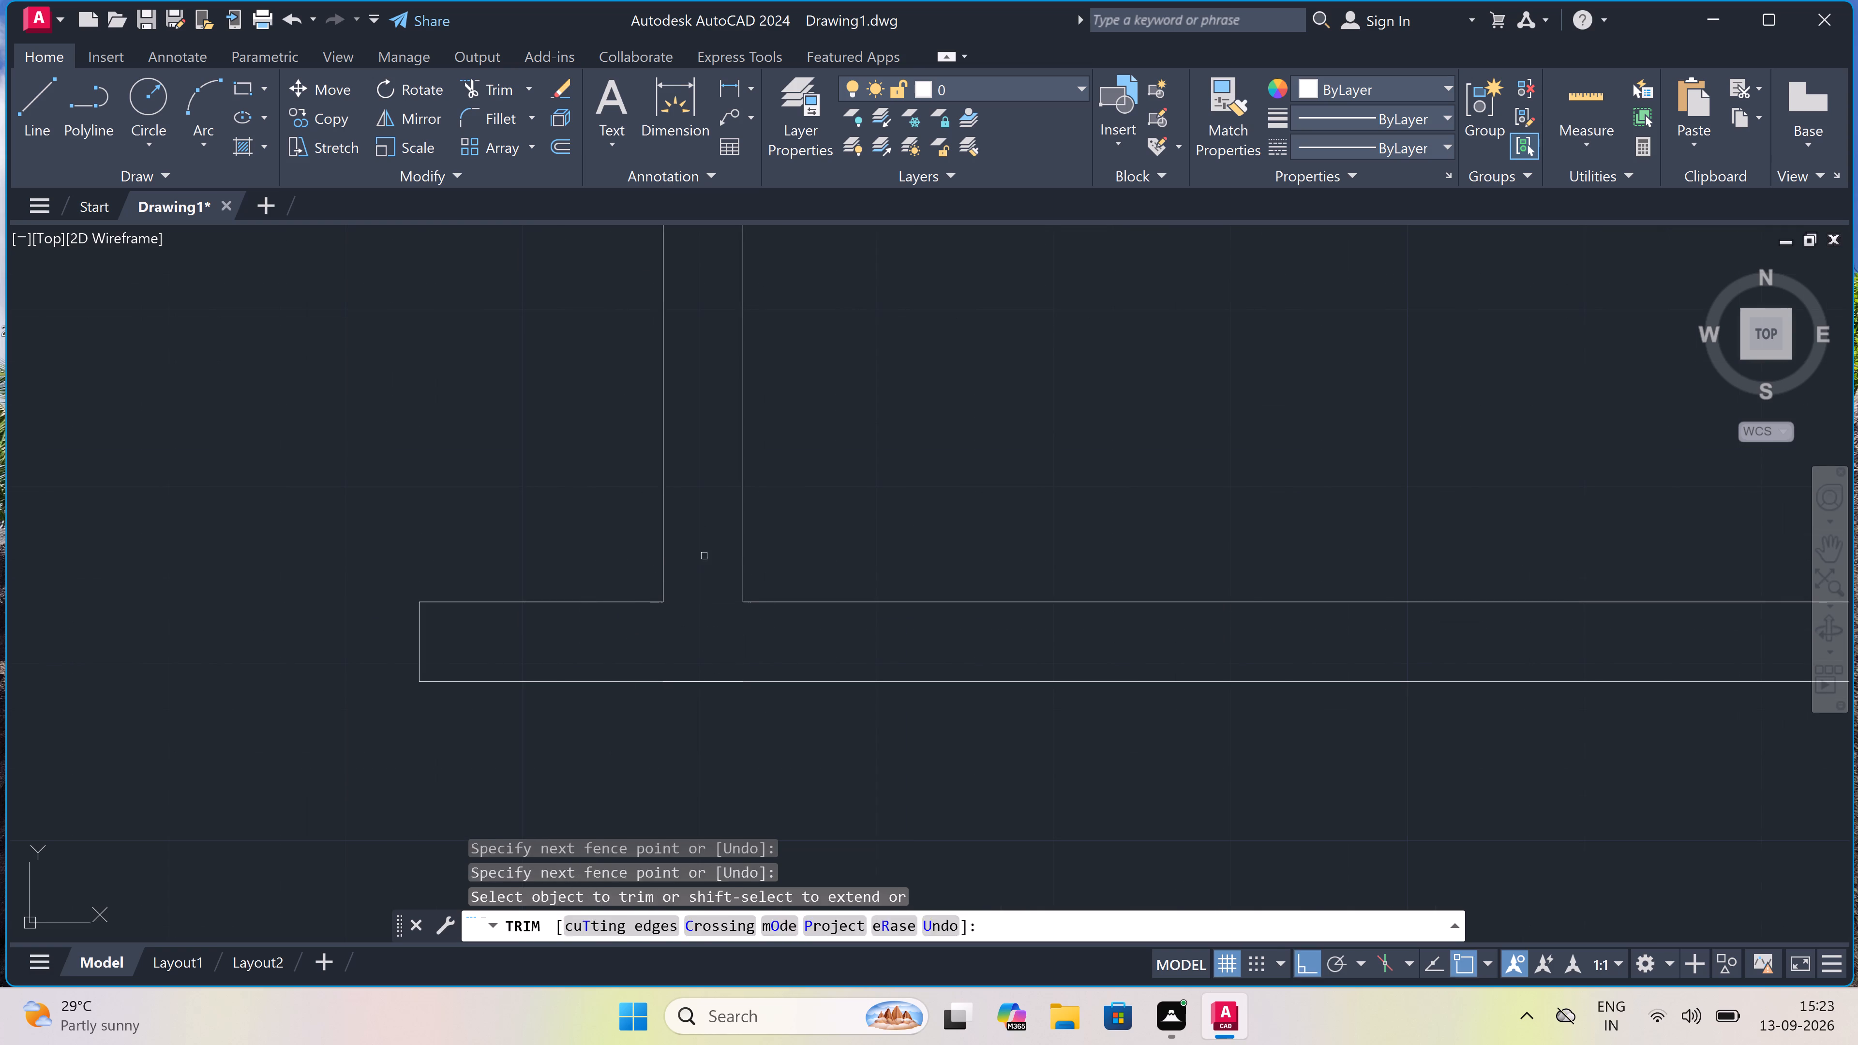
key("Escape")
Offset the bottom line of the lower horizontal partition 11' downward to set the room's far wall line.
scroll(704, 549, "down", 6)
scroll(695, 605, "down", 1)
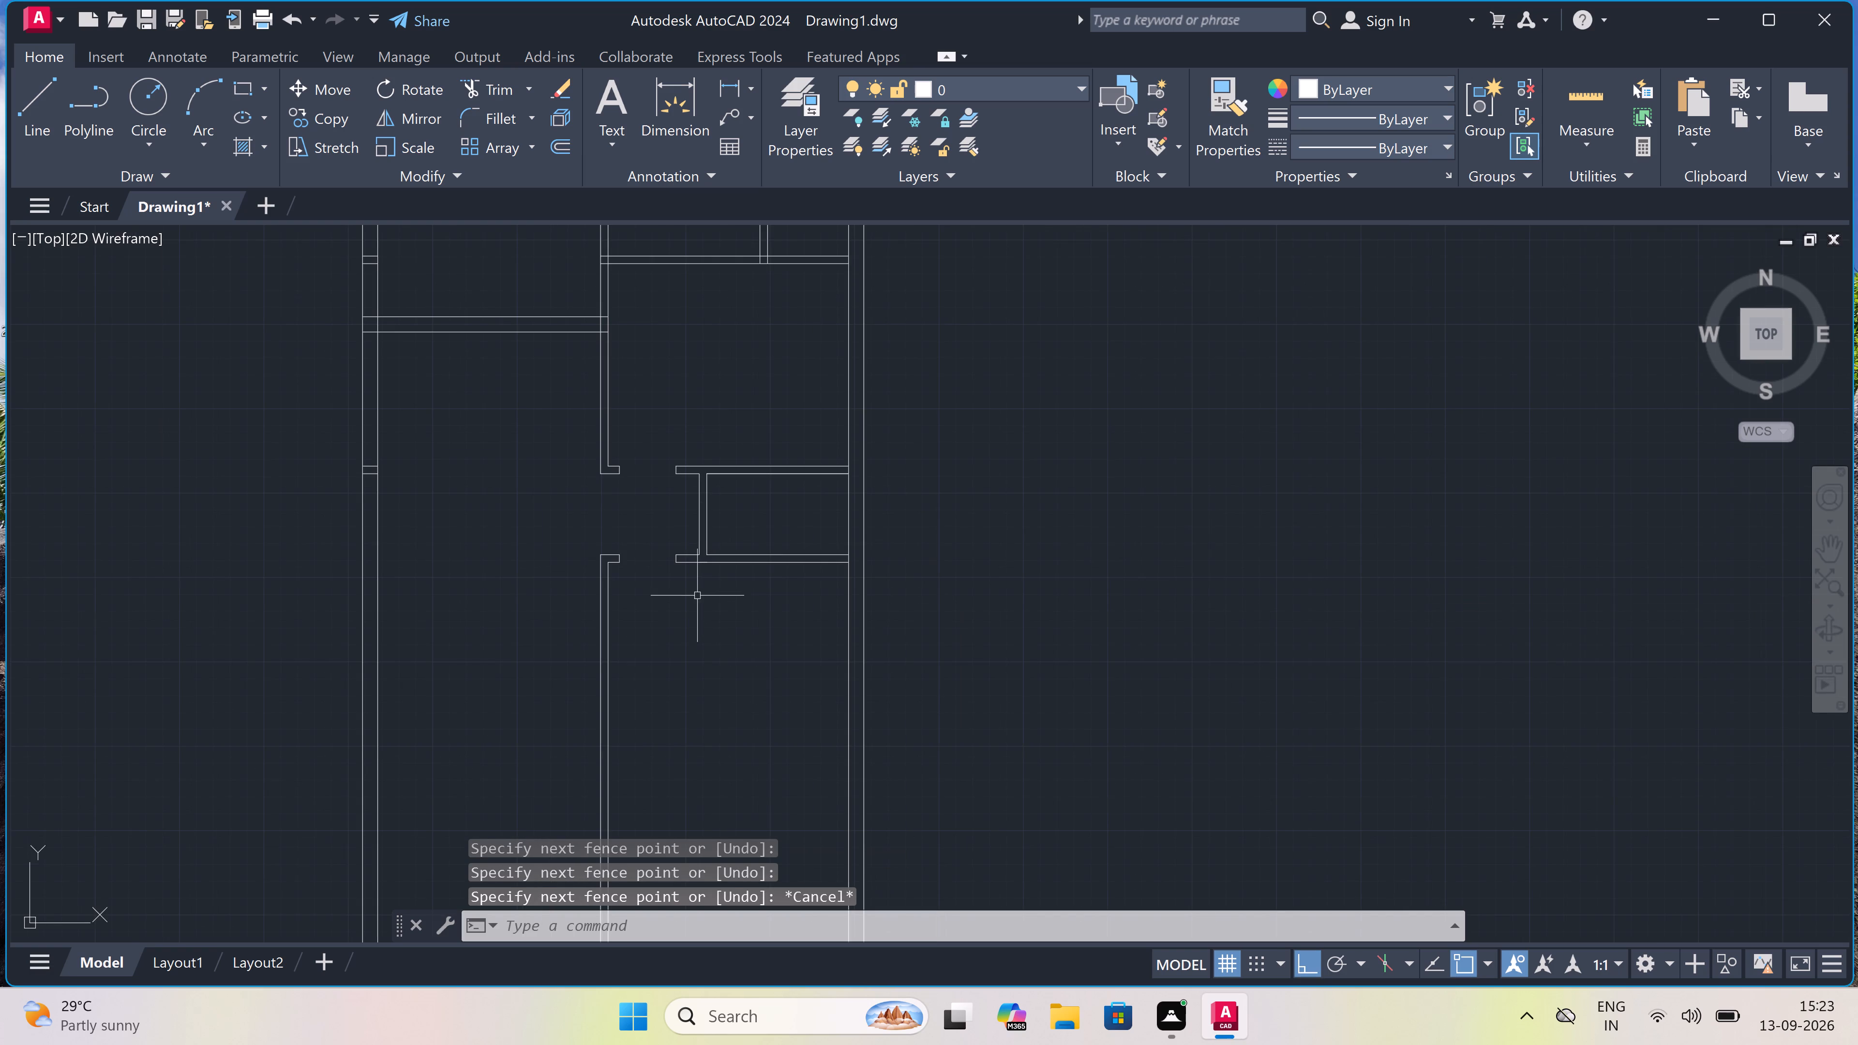
scroll(695, 605, "down", 2)
scroll(674, 634, "up", 4)
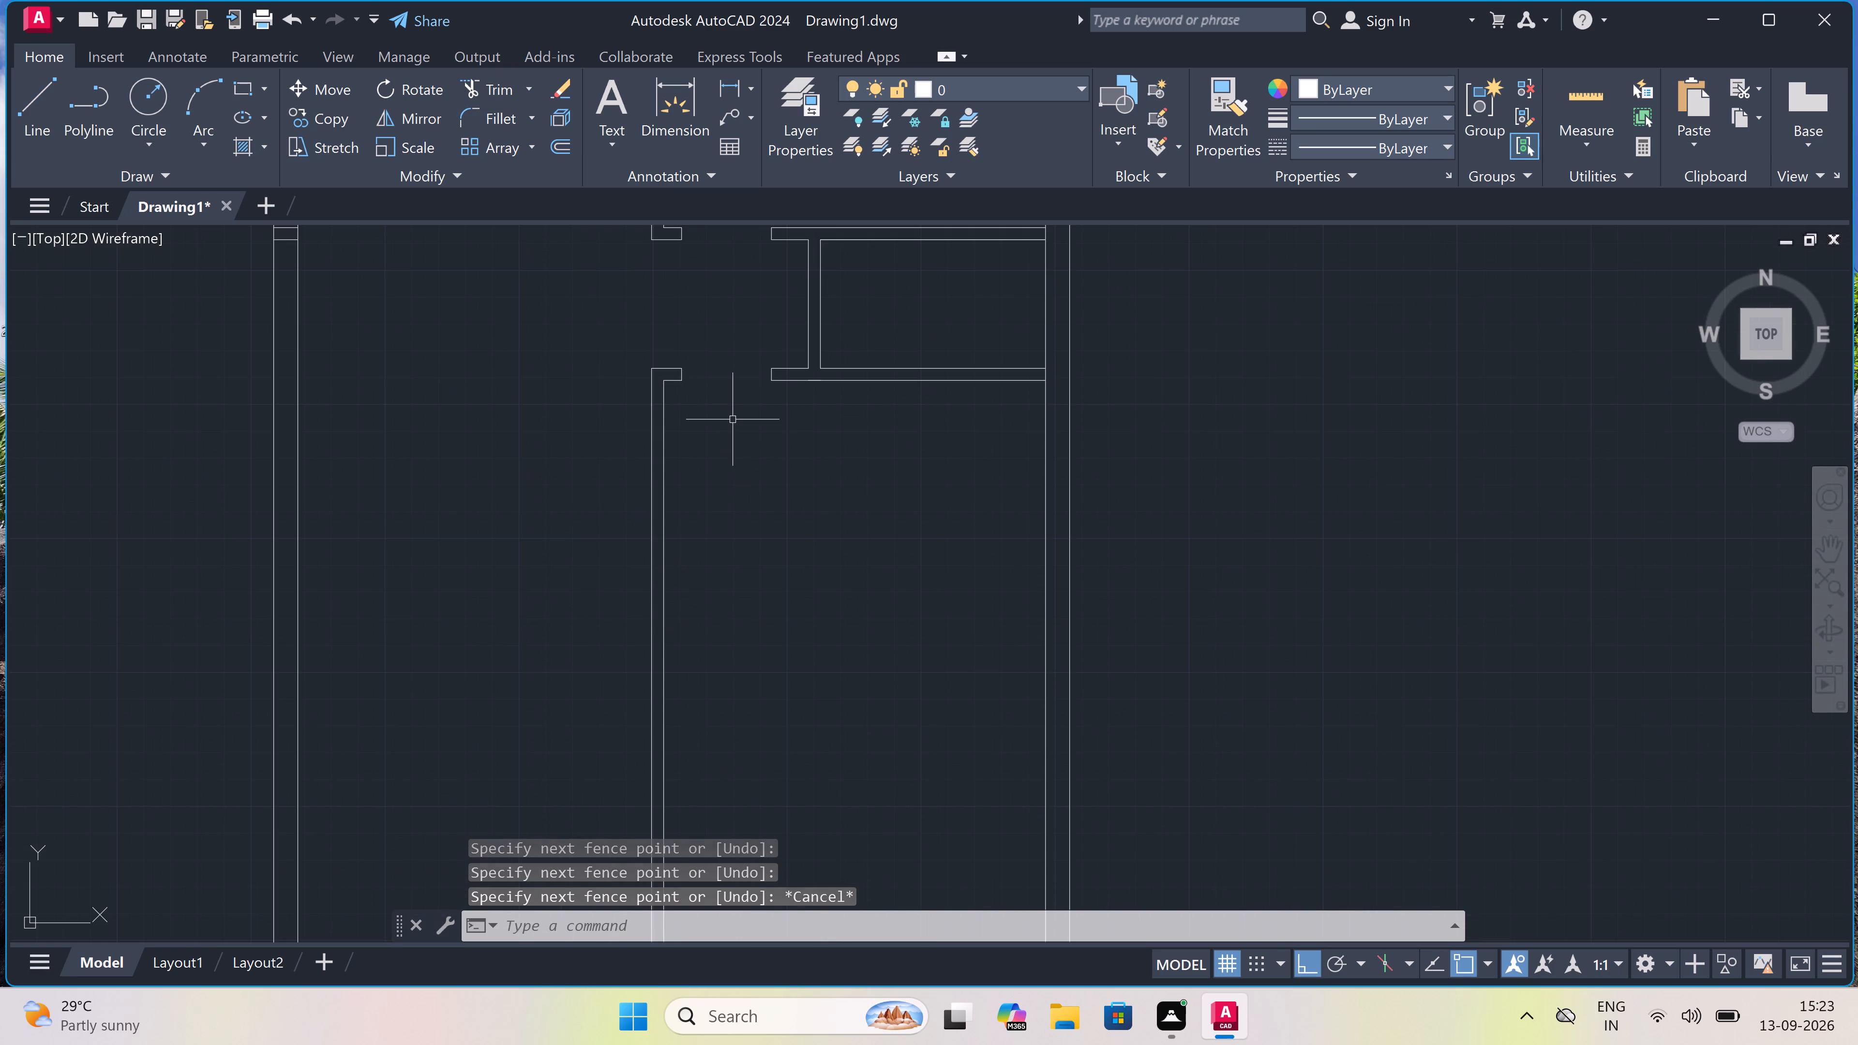
scroll(759, 396, "up", 1)
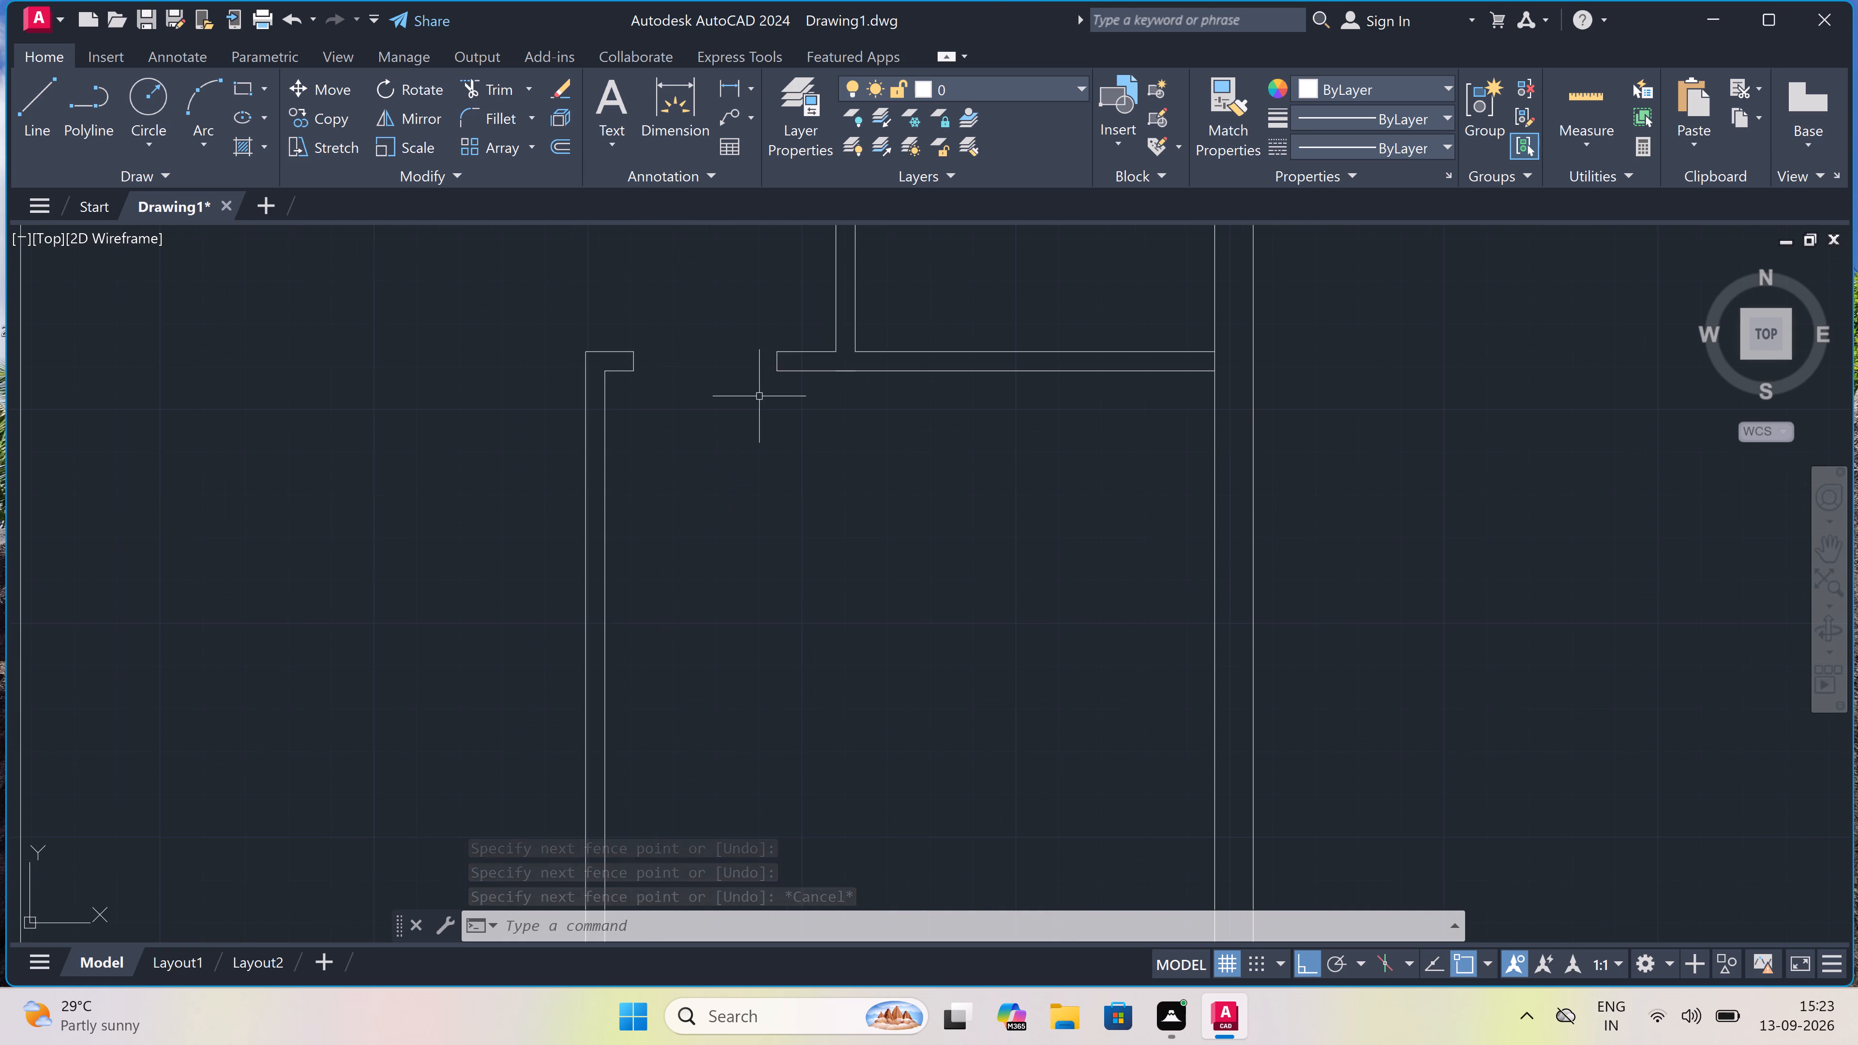
type("o")
key("space")
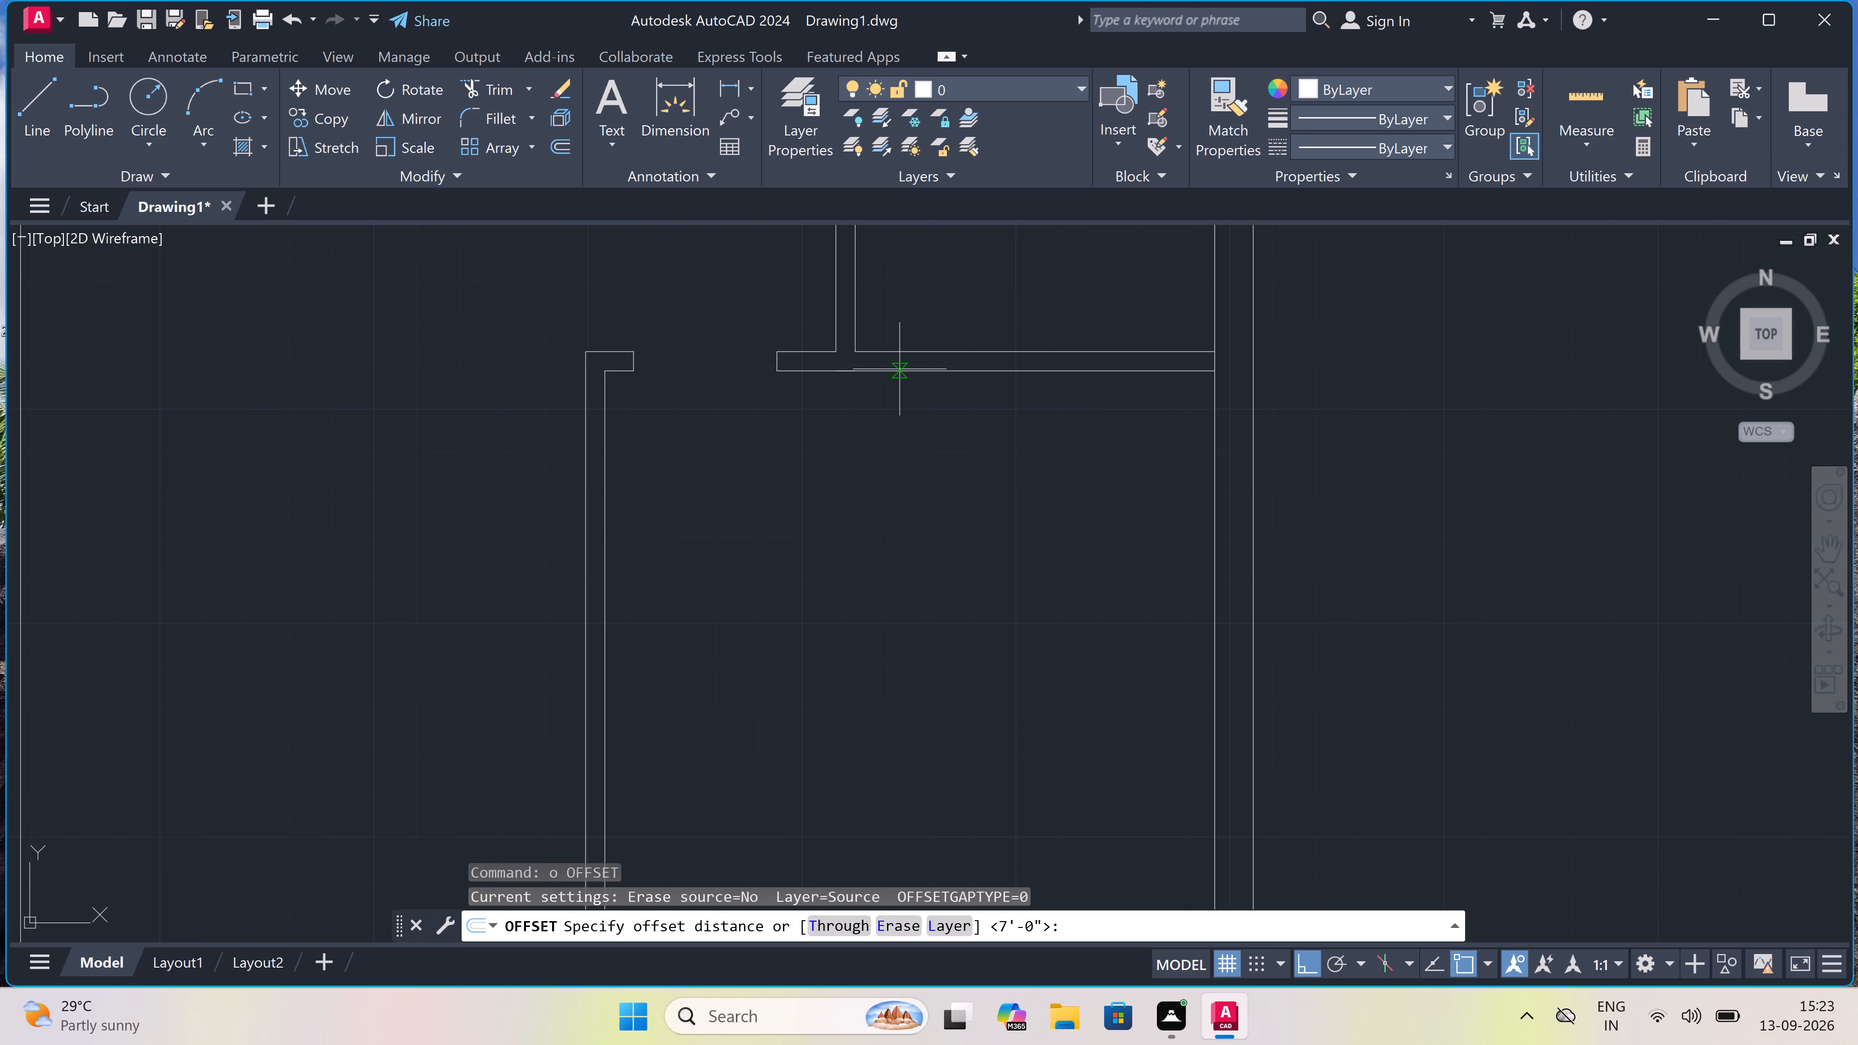
left_click_drag(899, 369, 912, 410)
type("11'")
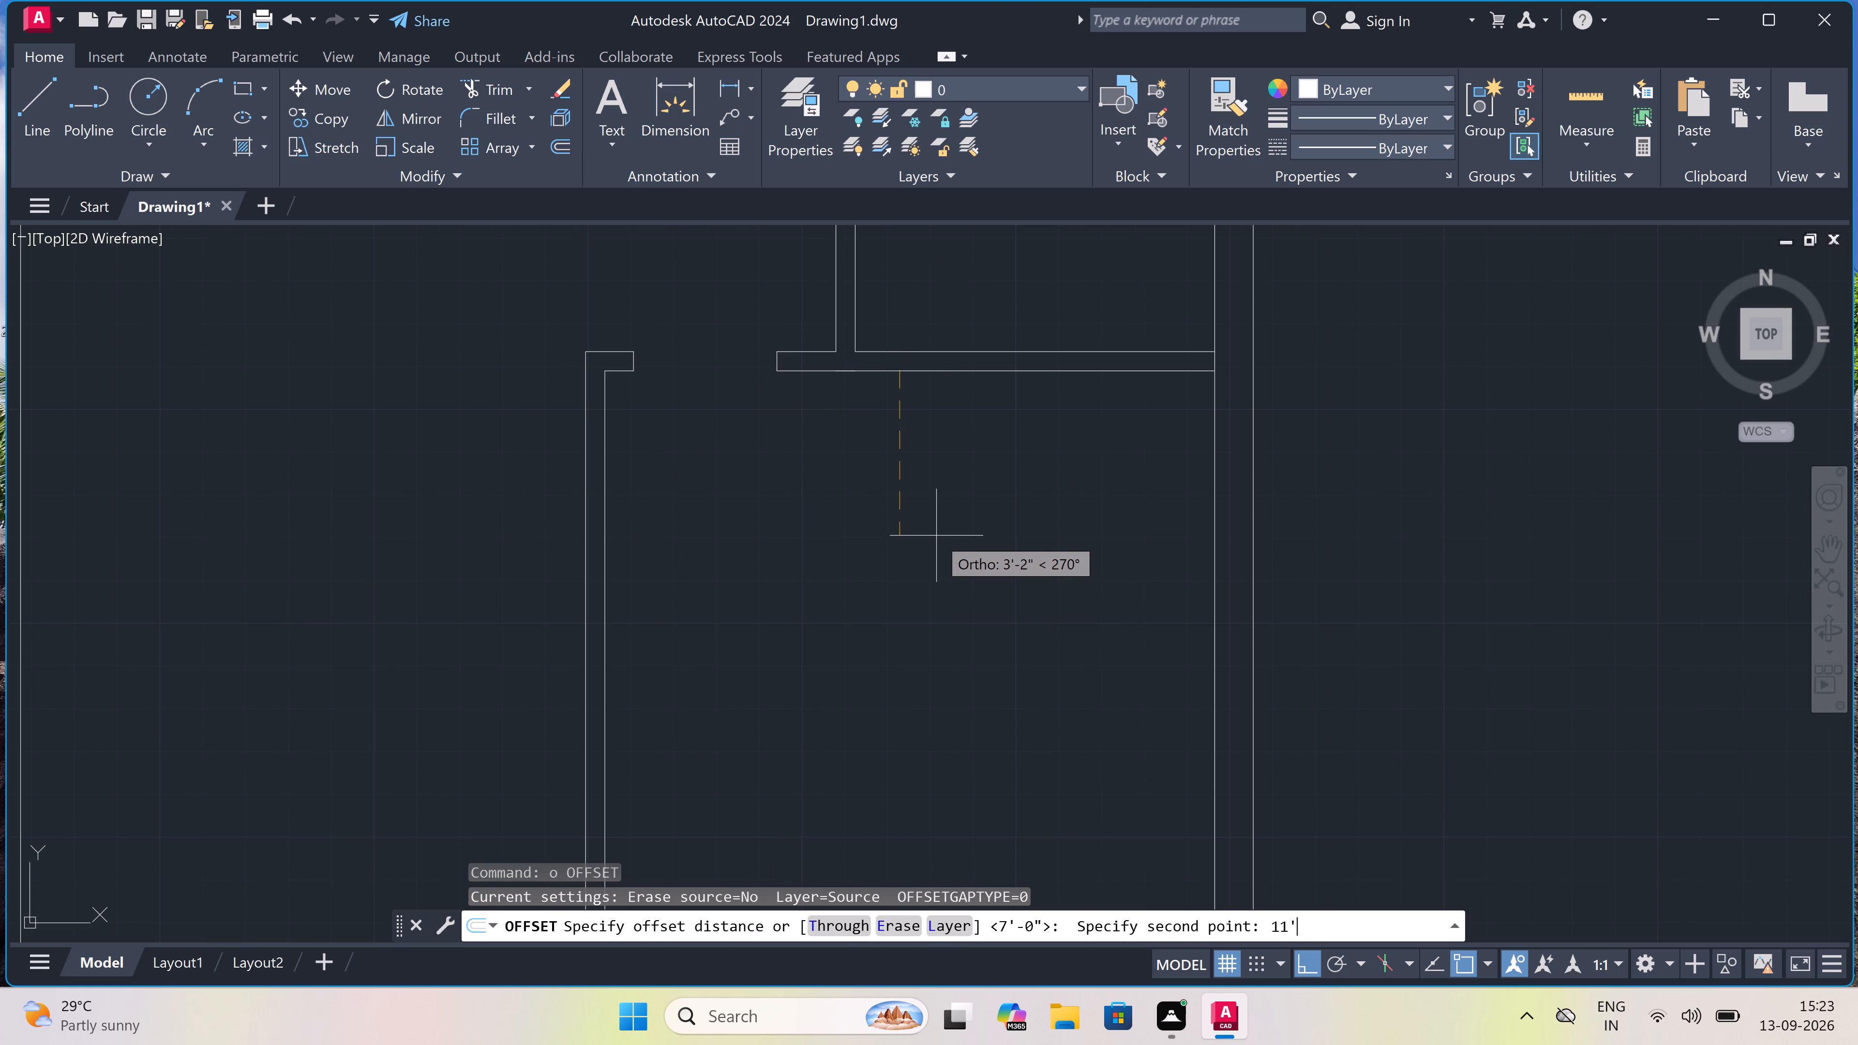
key("space")
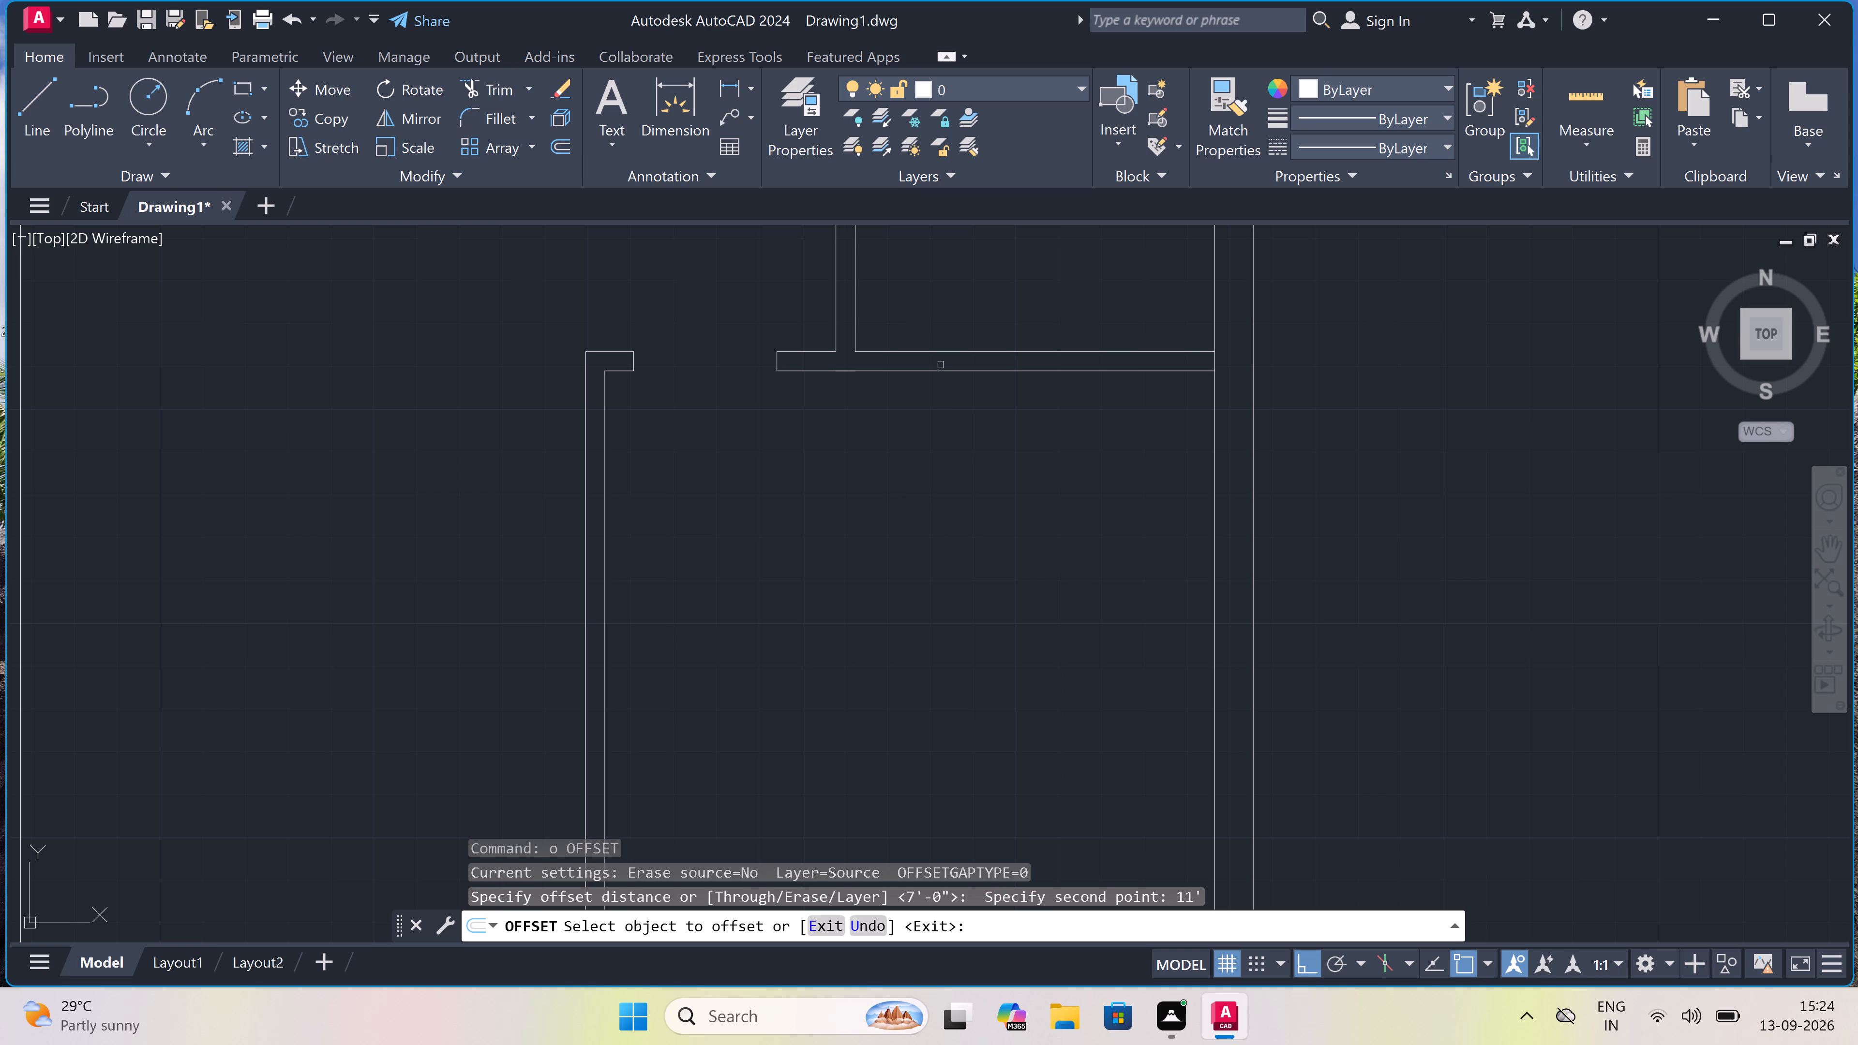
left_click_drag(942, 371, 953, 431)
left_click(955, 470)
scroll(955, 470, "down", 3)
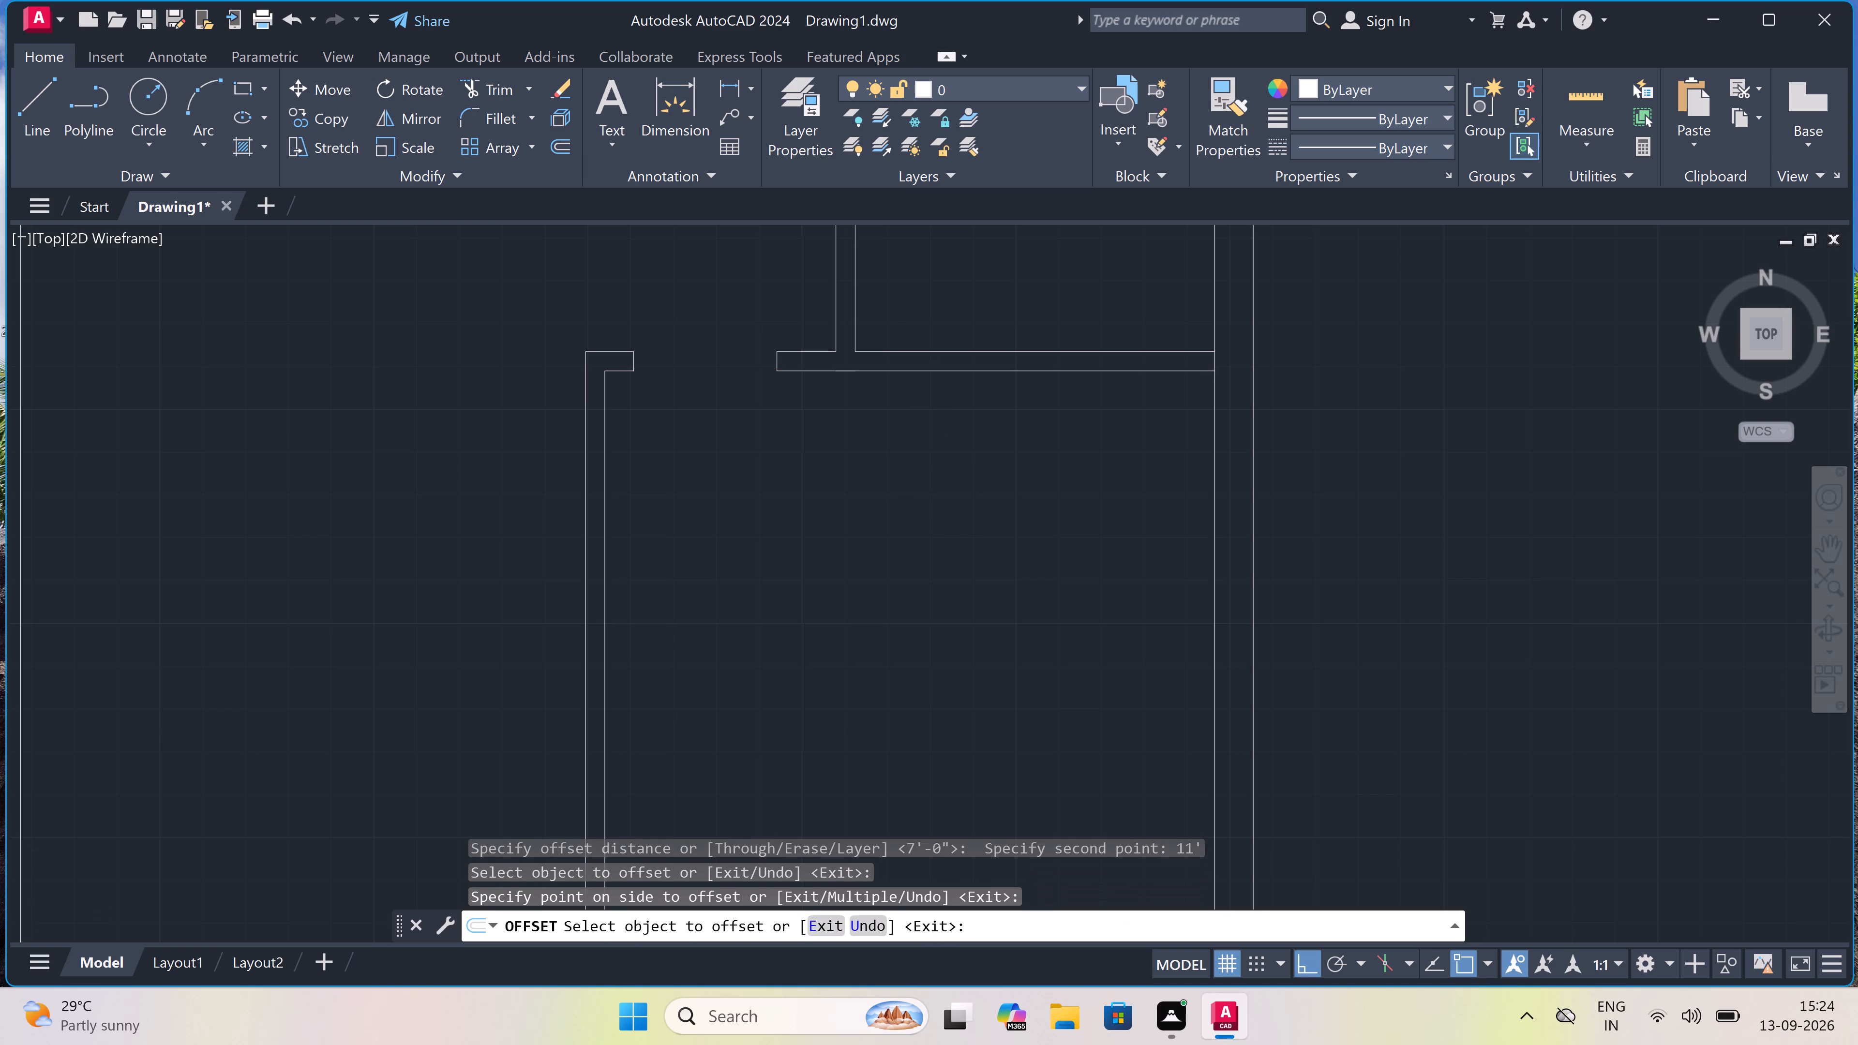
scroll(955, 470, "down", 1)
scroll(940, 554, "up", 3)
key("Escape")
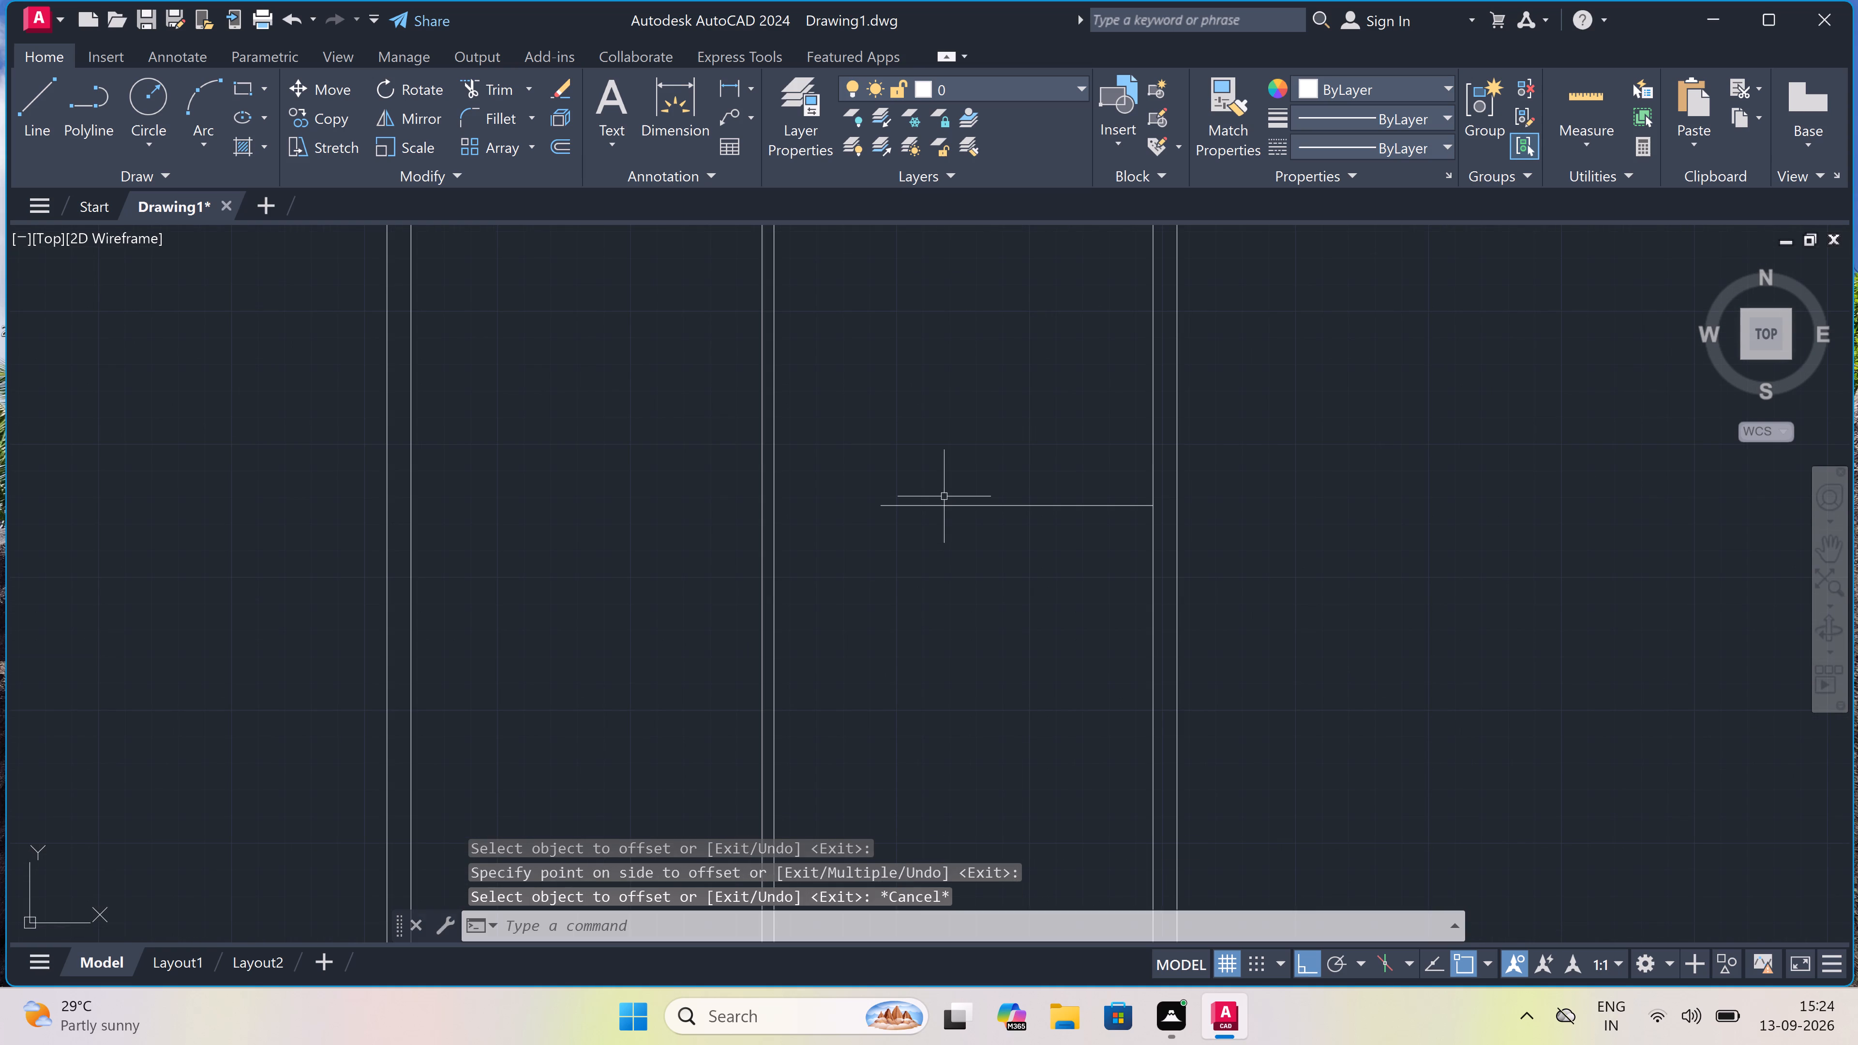
Offset the new horizontal wall line 9" downward to give the wall its thickness.
key("space")
left_click_drag(949, 504, 959, 568)
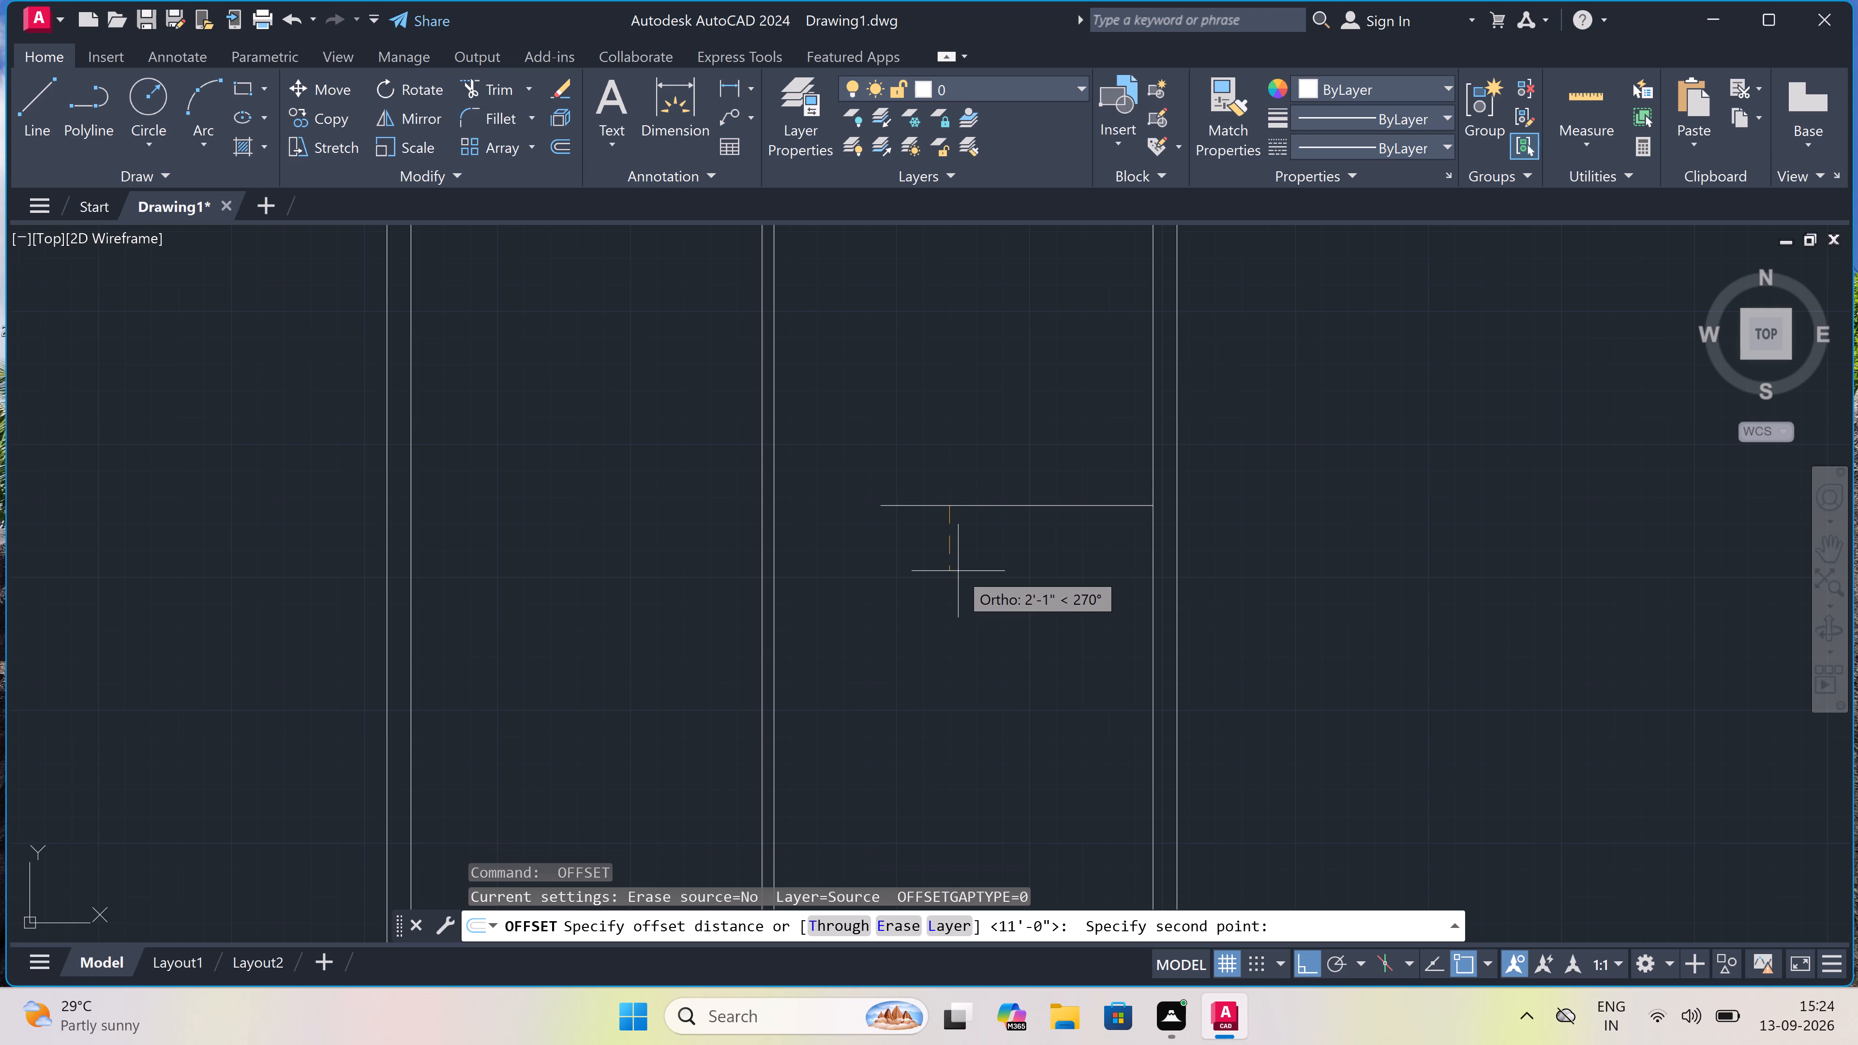
type("9\"")
key("space")
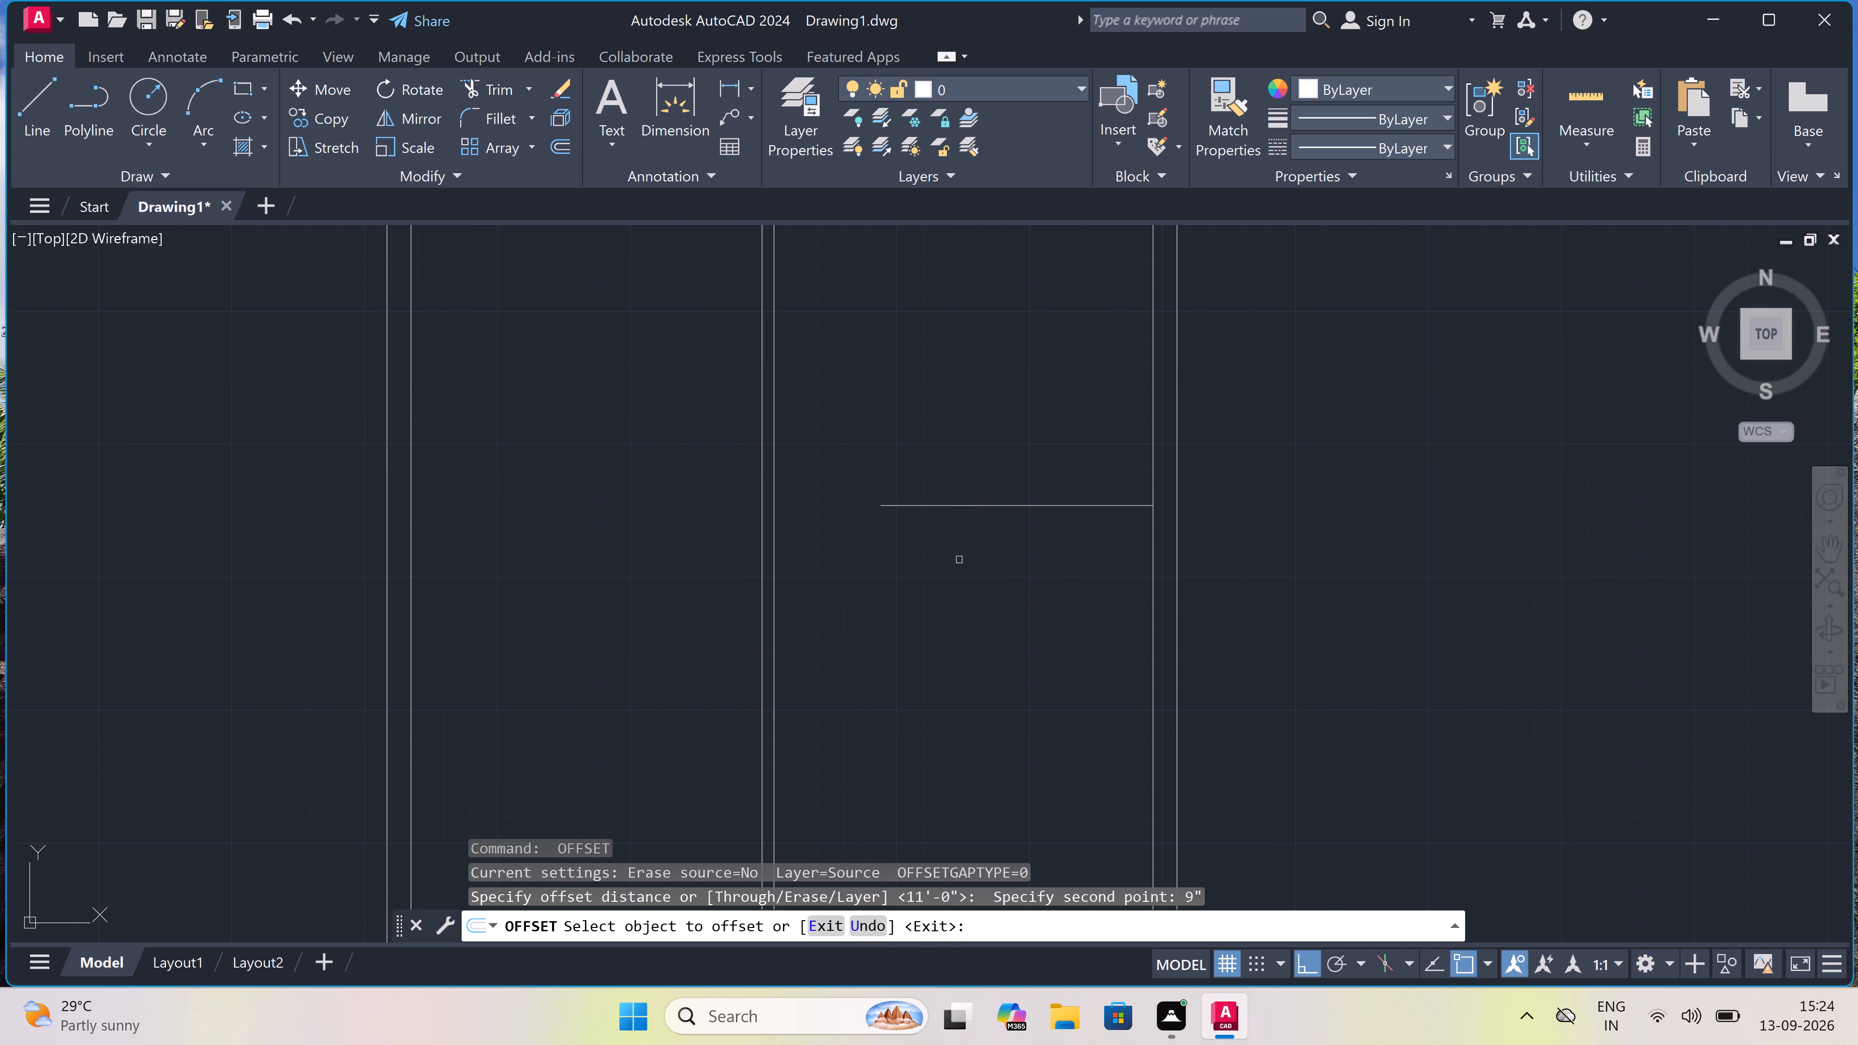
left_click_drag(961, 505, 959, 527)
left_click(948, 567)
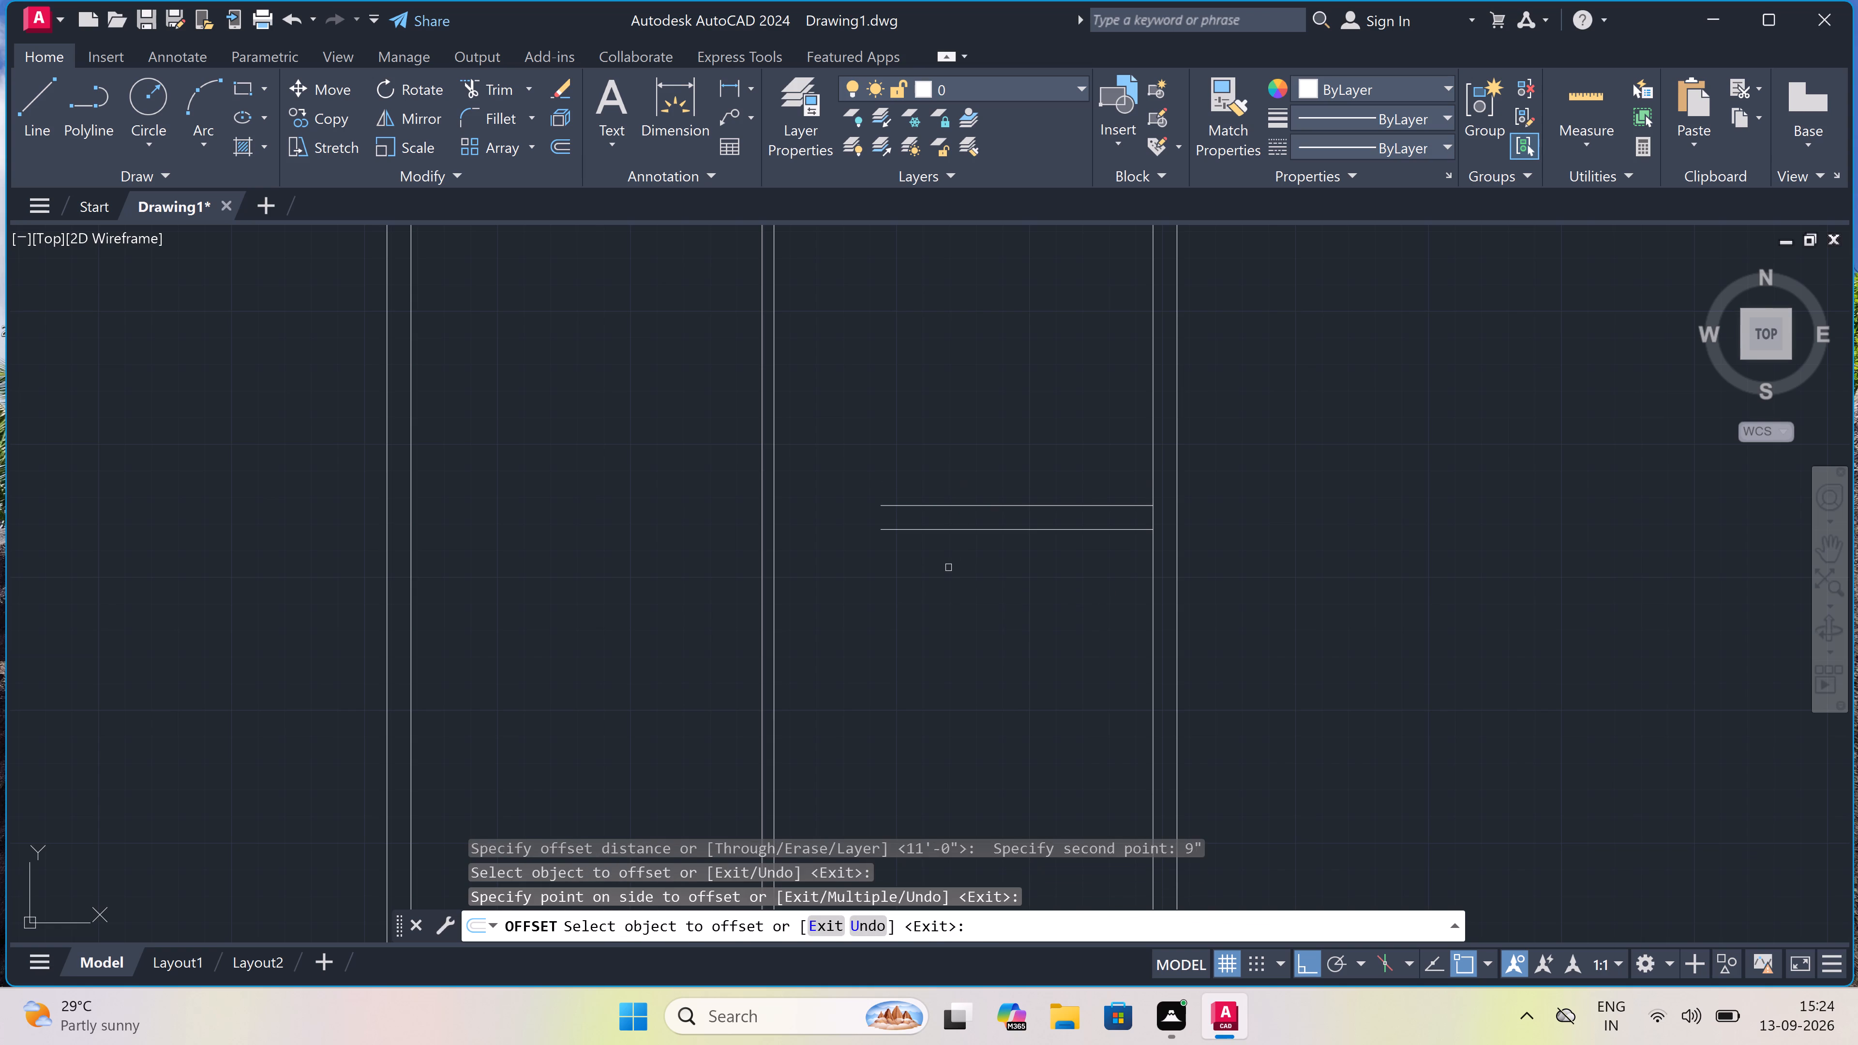
key("Escape")
Extend both lines of the new 9" wall leftward to the outer line of the long vertical partition.
key("e")
key("x")
key("space")
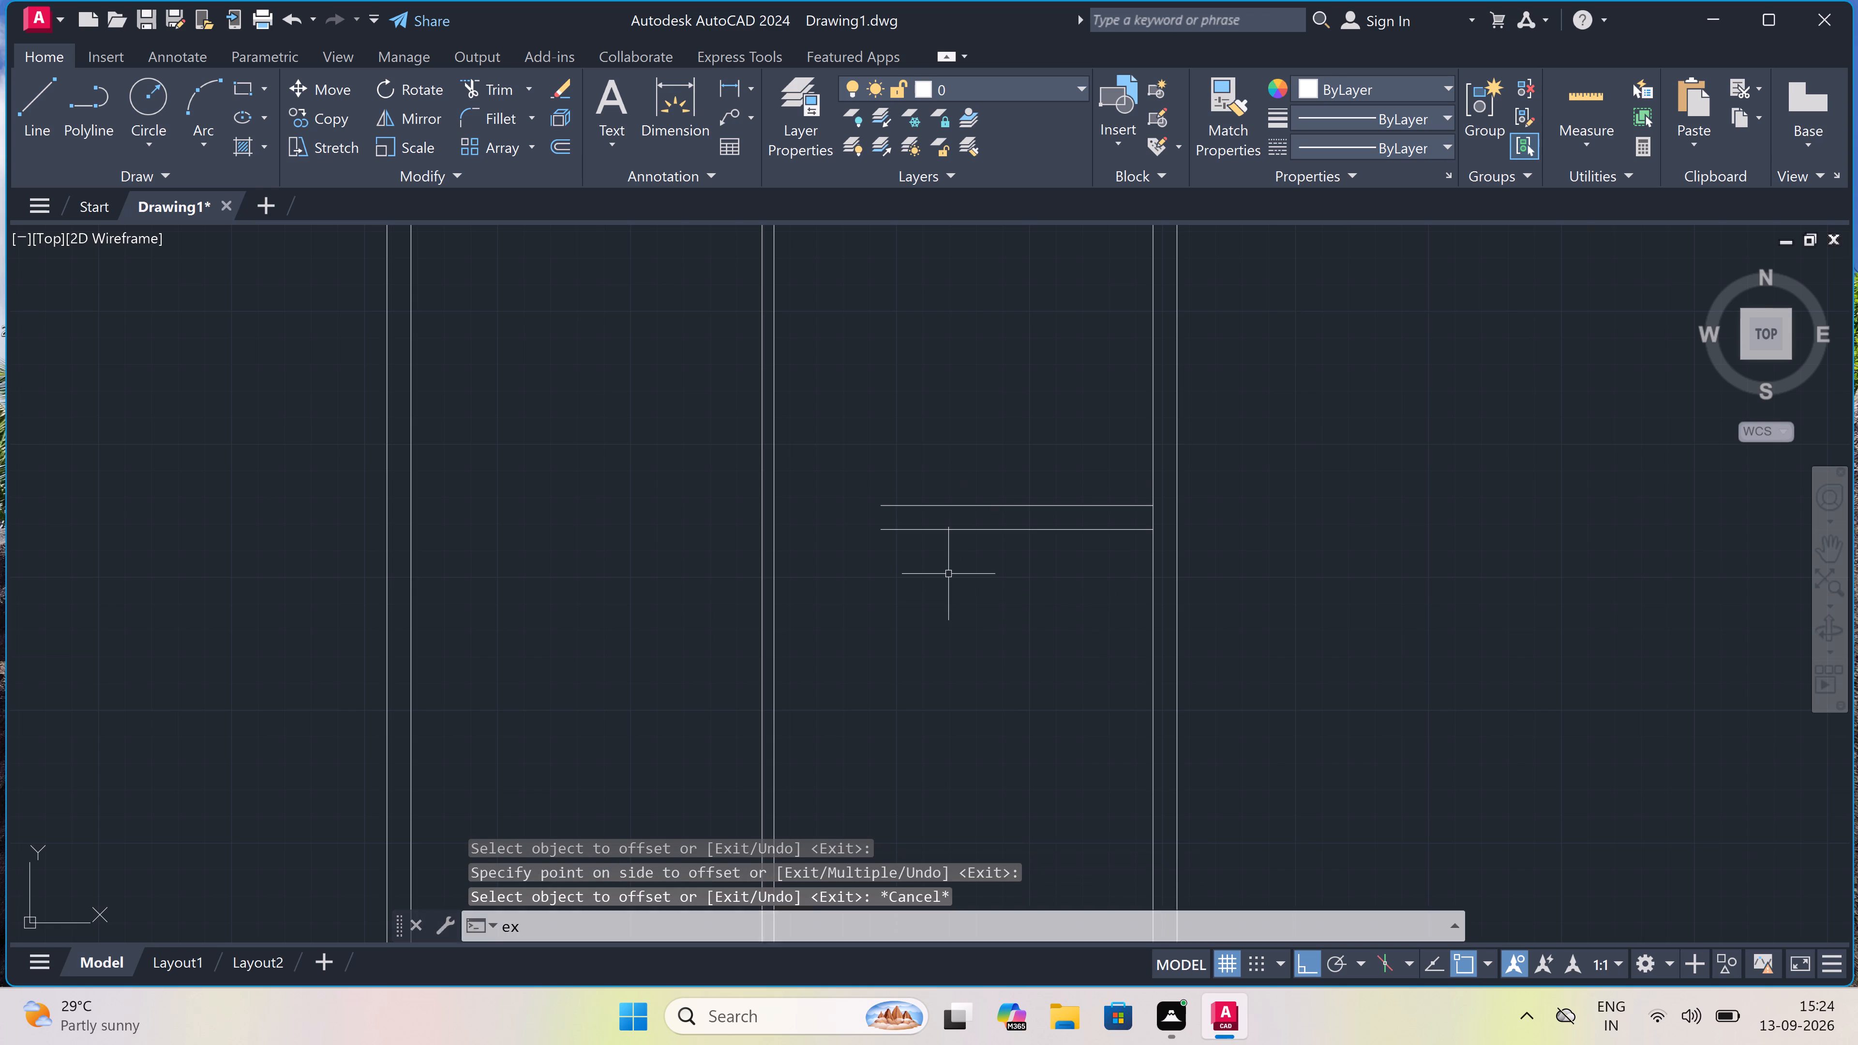
left_click_drag(958, 603, 966, 595)
left_click(992, 434)
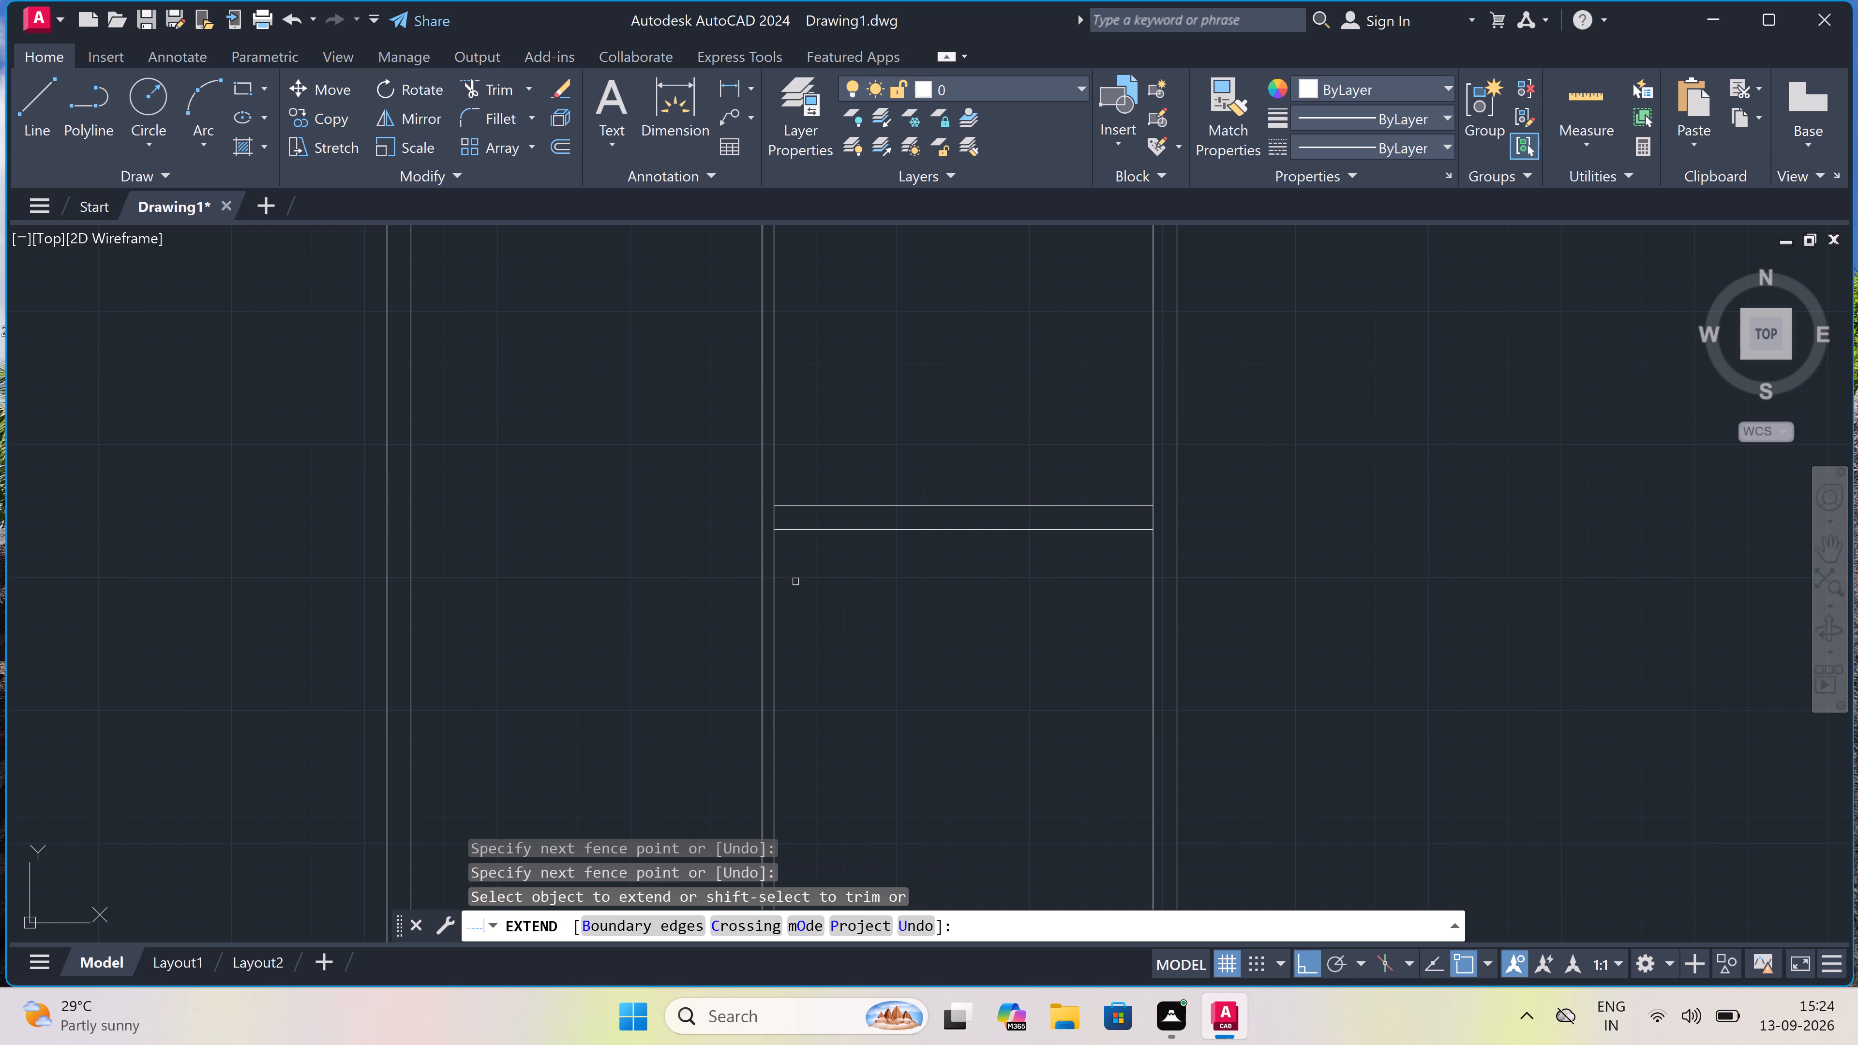
left_click_drag(799, 580, 801, 572)
left_click(817, 482)
key("Escape")
Trim both lines of the long vertical partition below the new 9" horizontal wall.
scroll(817, 482, "down", 3)
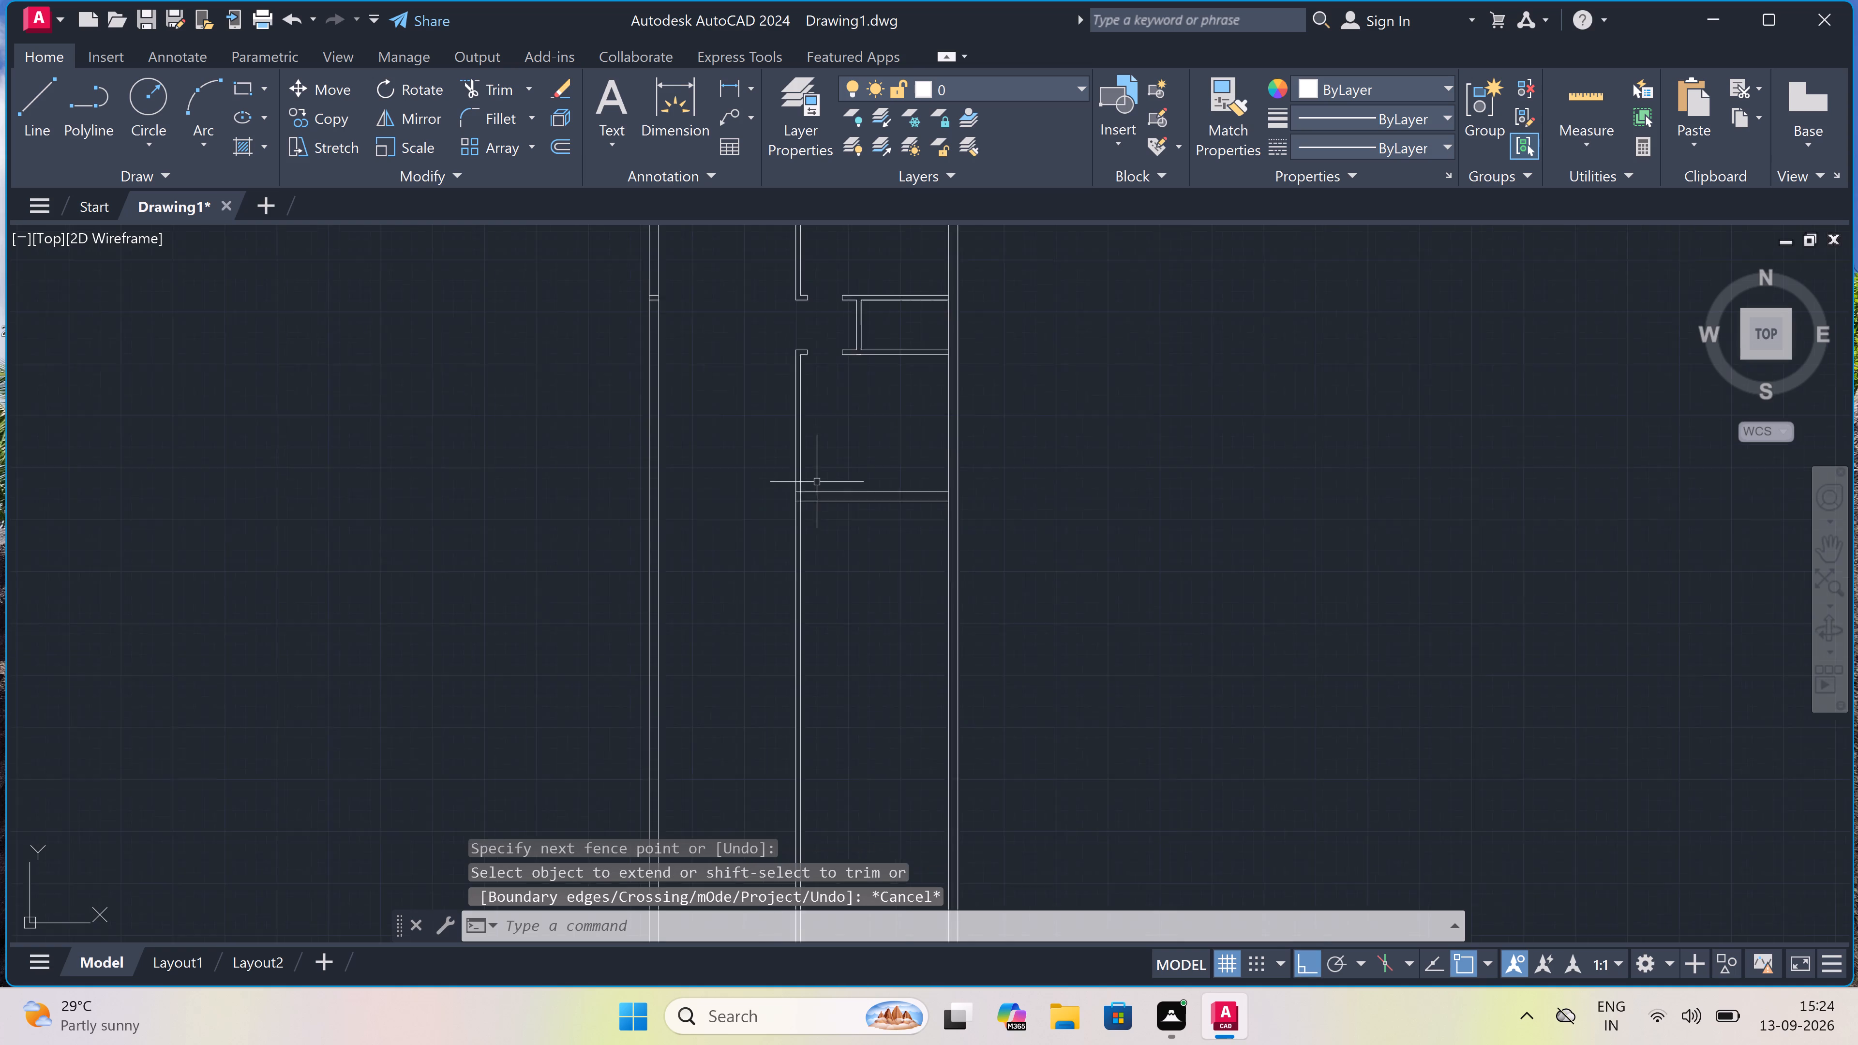
scroll(826, 440, "up", 4)
scroll(826, 440, "down", 1)
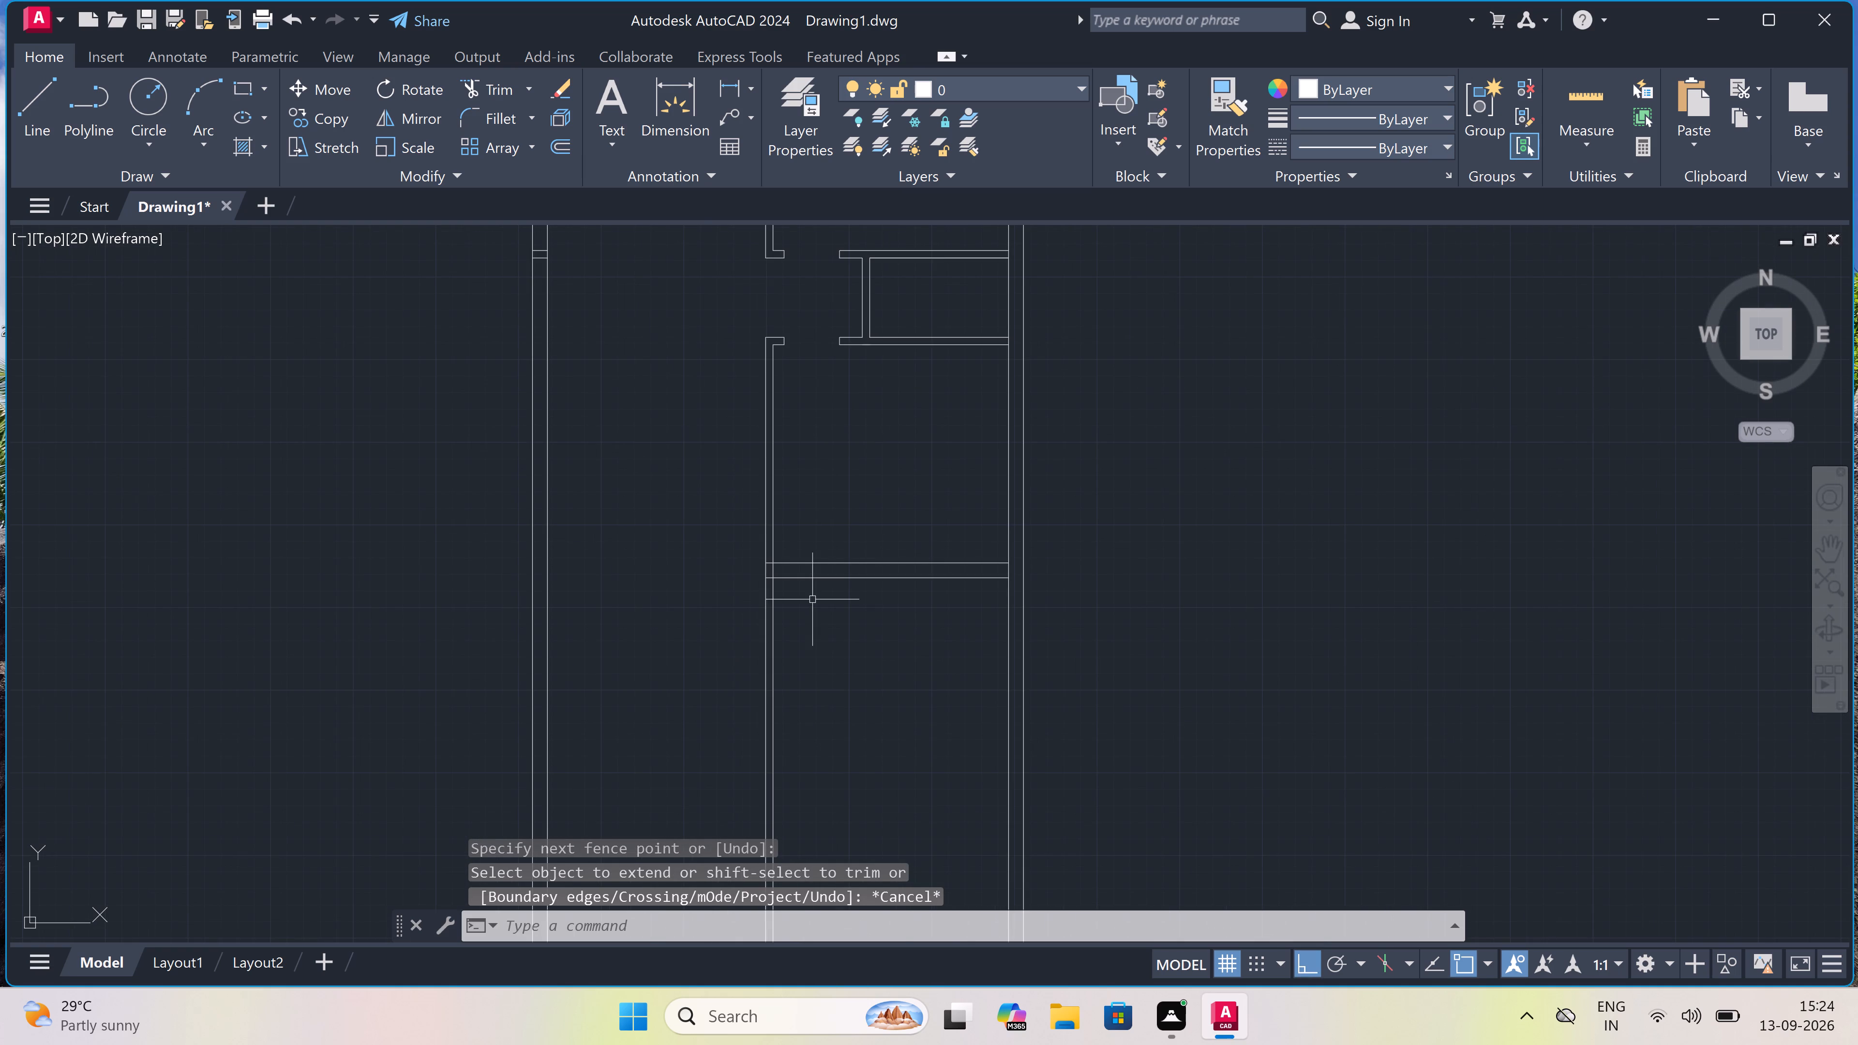
key("t")
type("r")
key("space")
left_click_drag(818, 663, 781, 663)
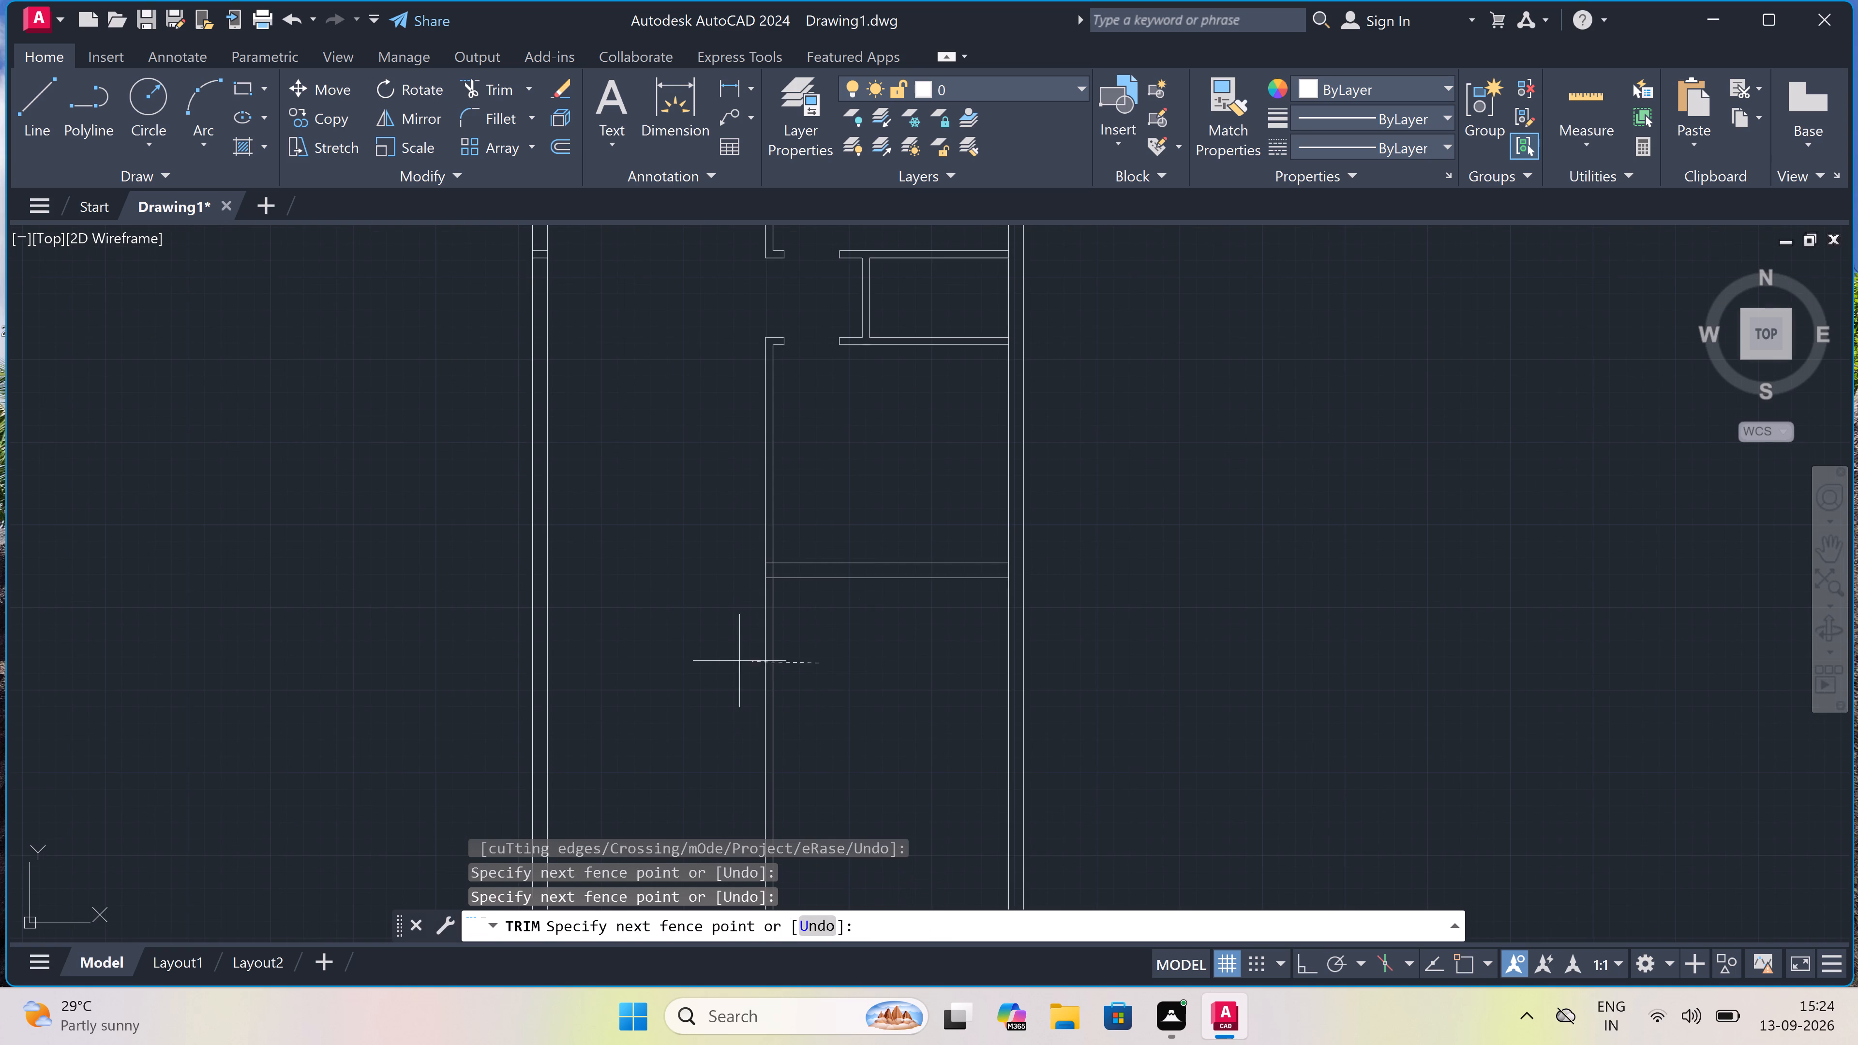
left_click(718, 661)
scroll(695, 389, "down", 2)
scroll(617, 230, "up", 1)
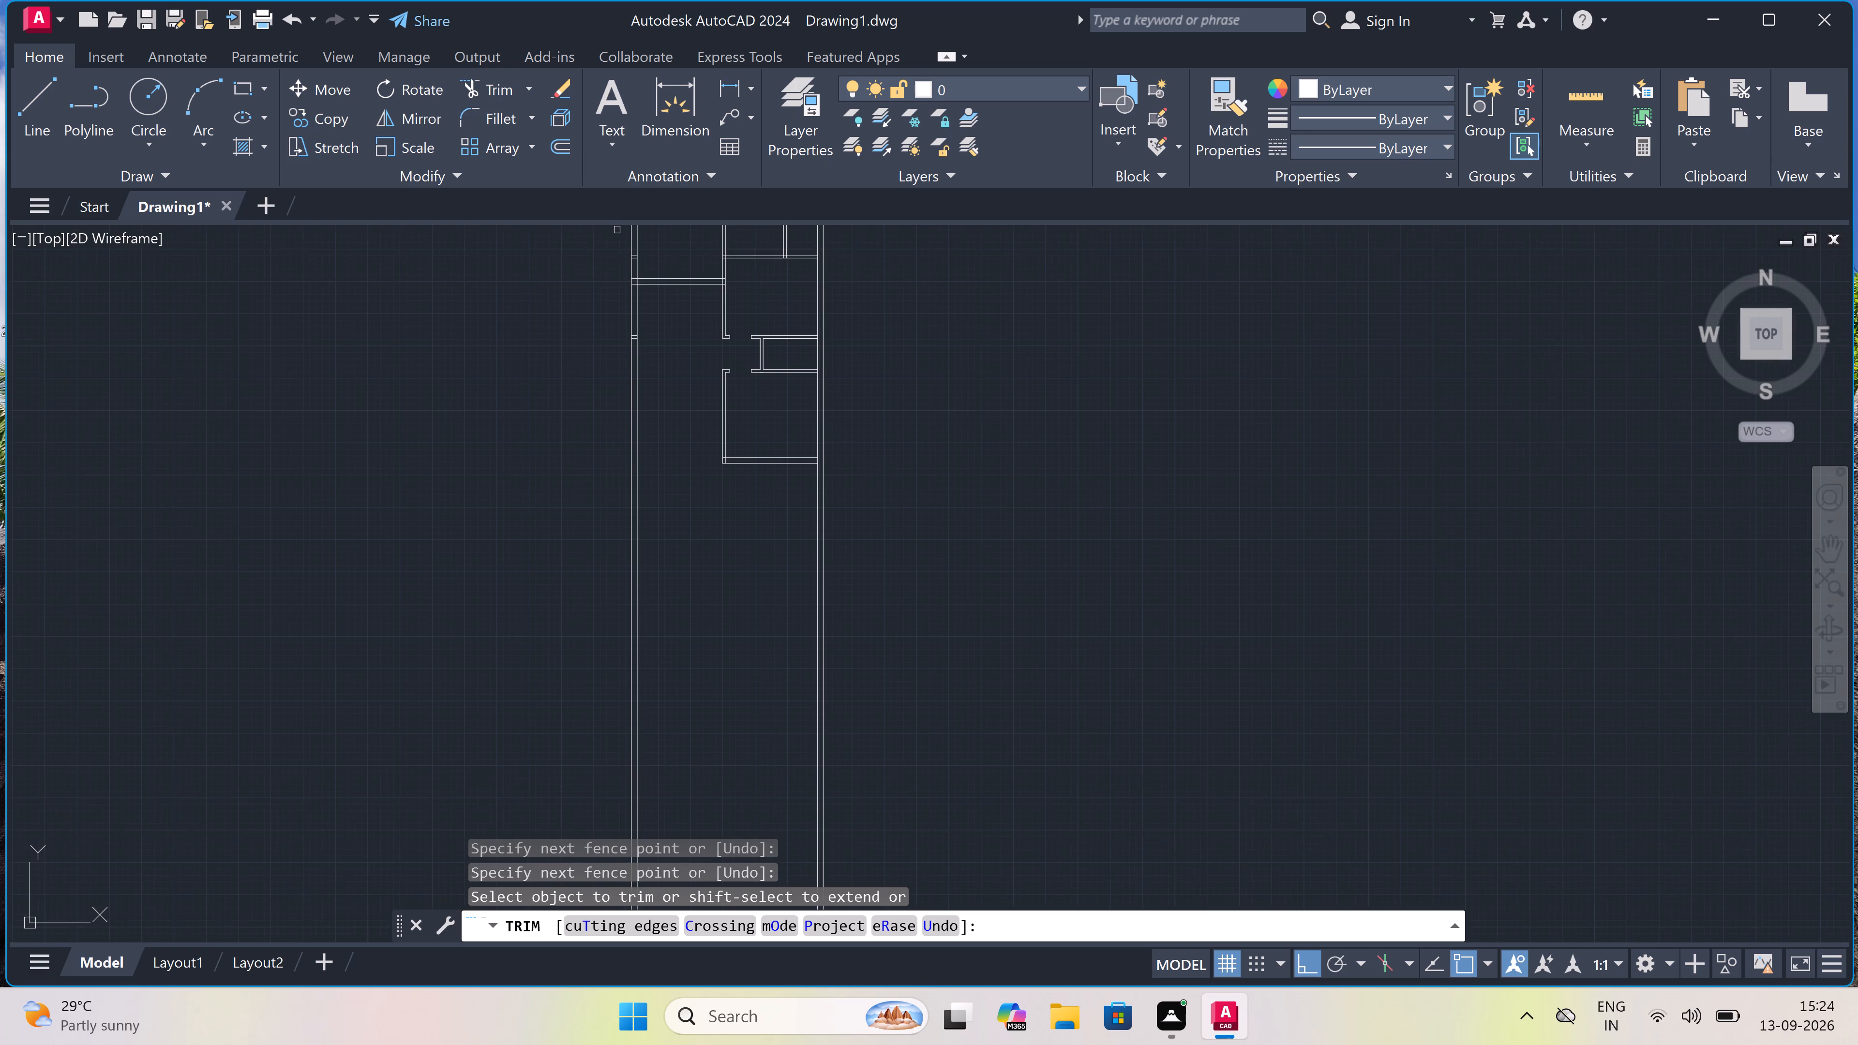
scroll(767, 477, "up", 2)
scroll(753, 433, "down", 1)
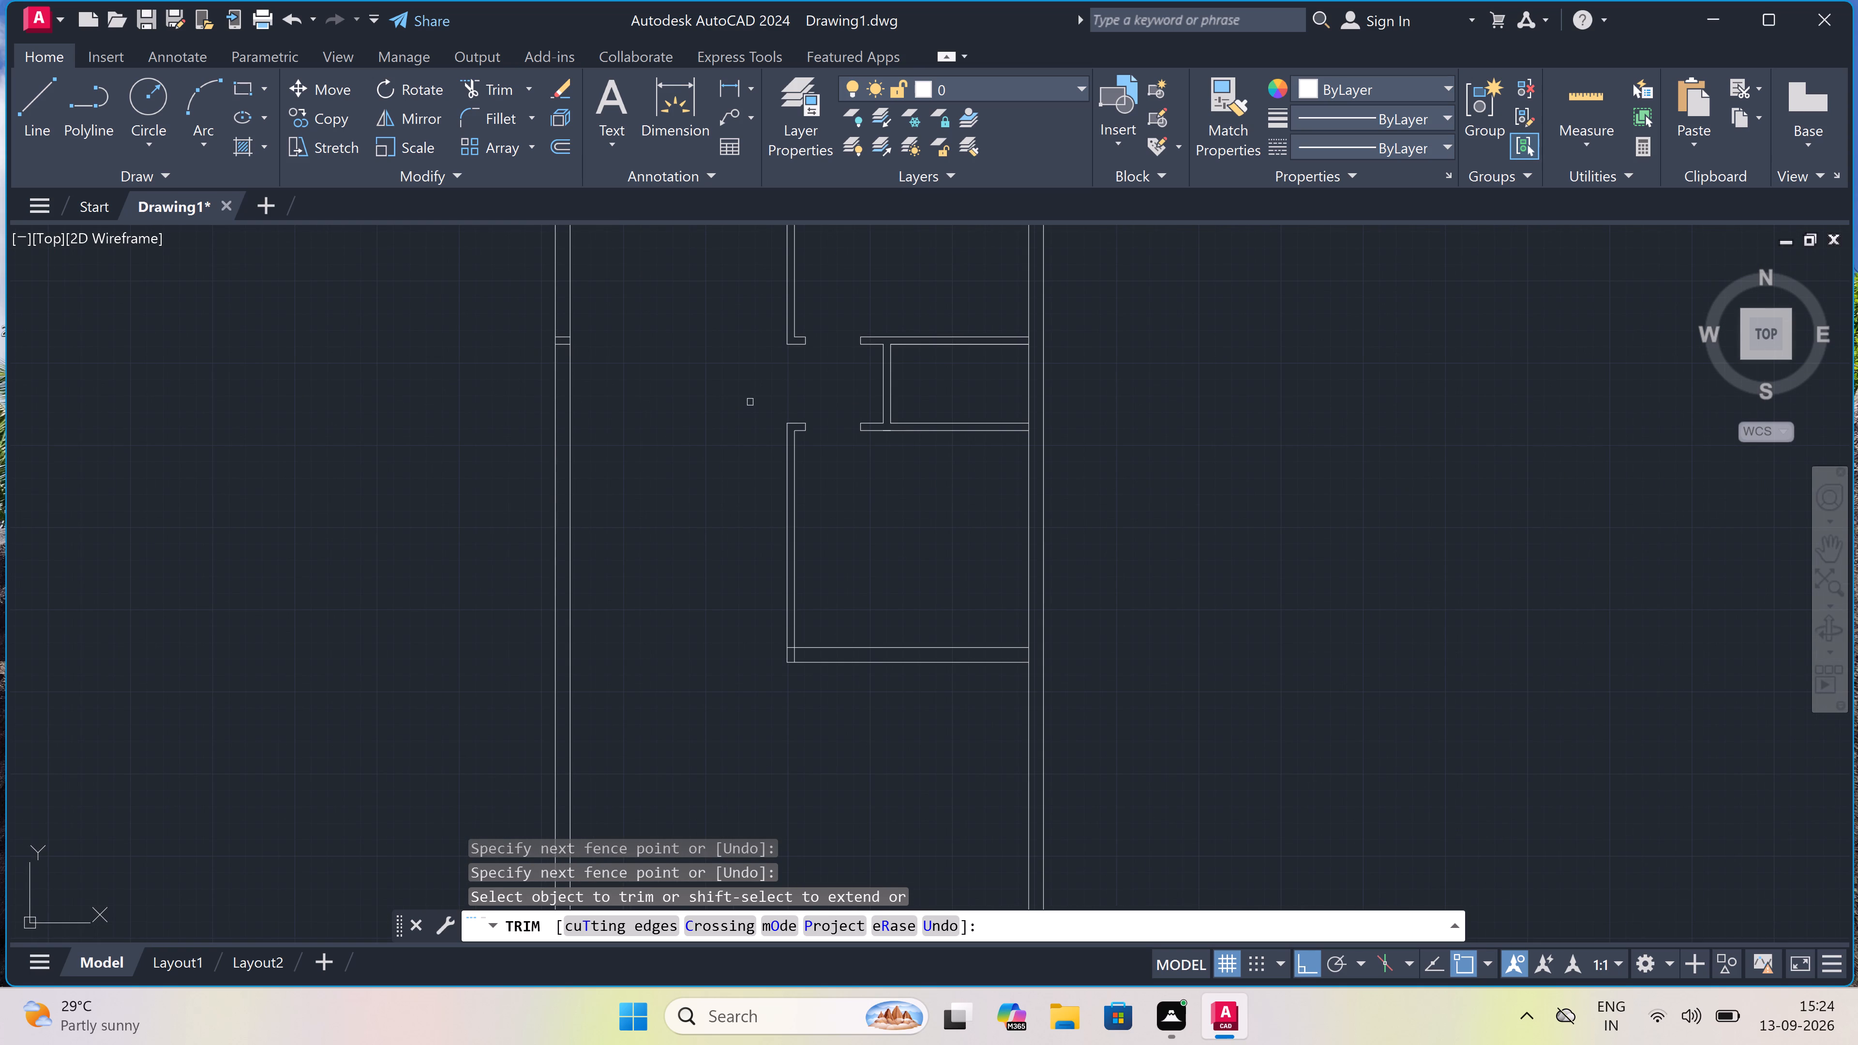
key("Escape")
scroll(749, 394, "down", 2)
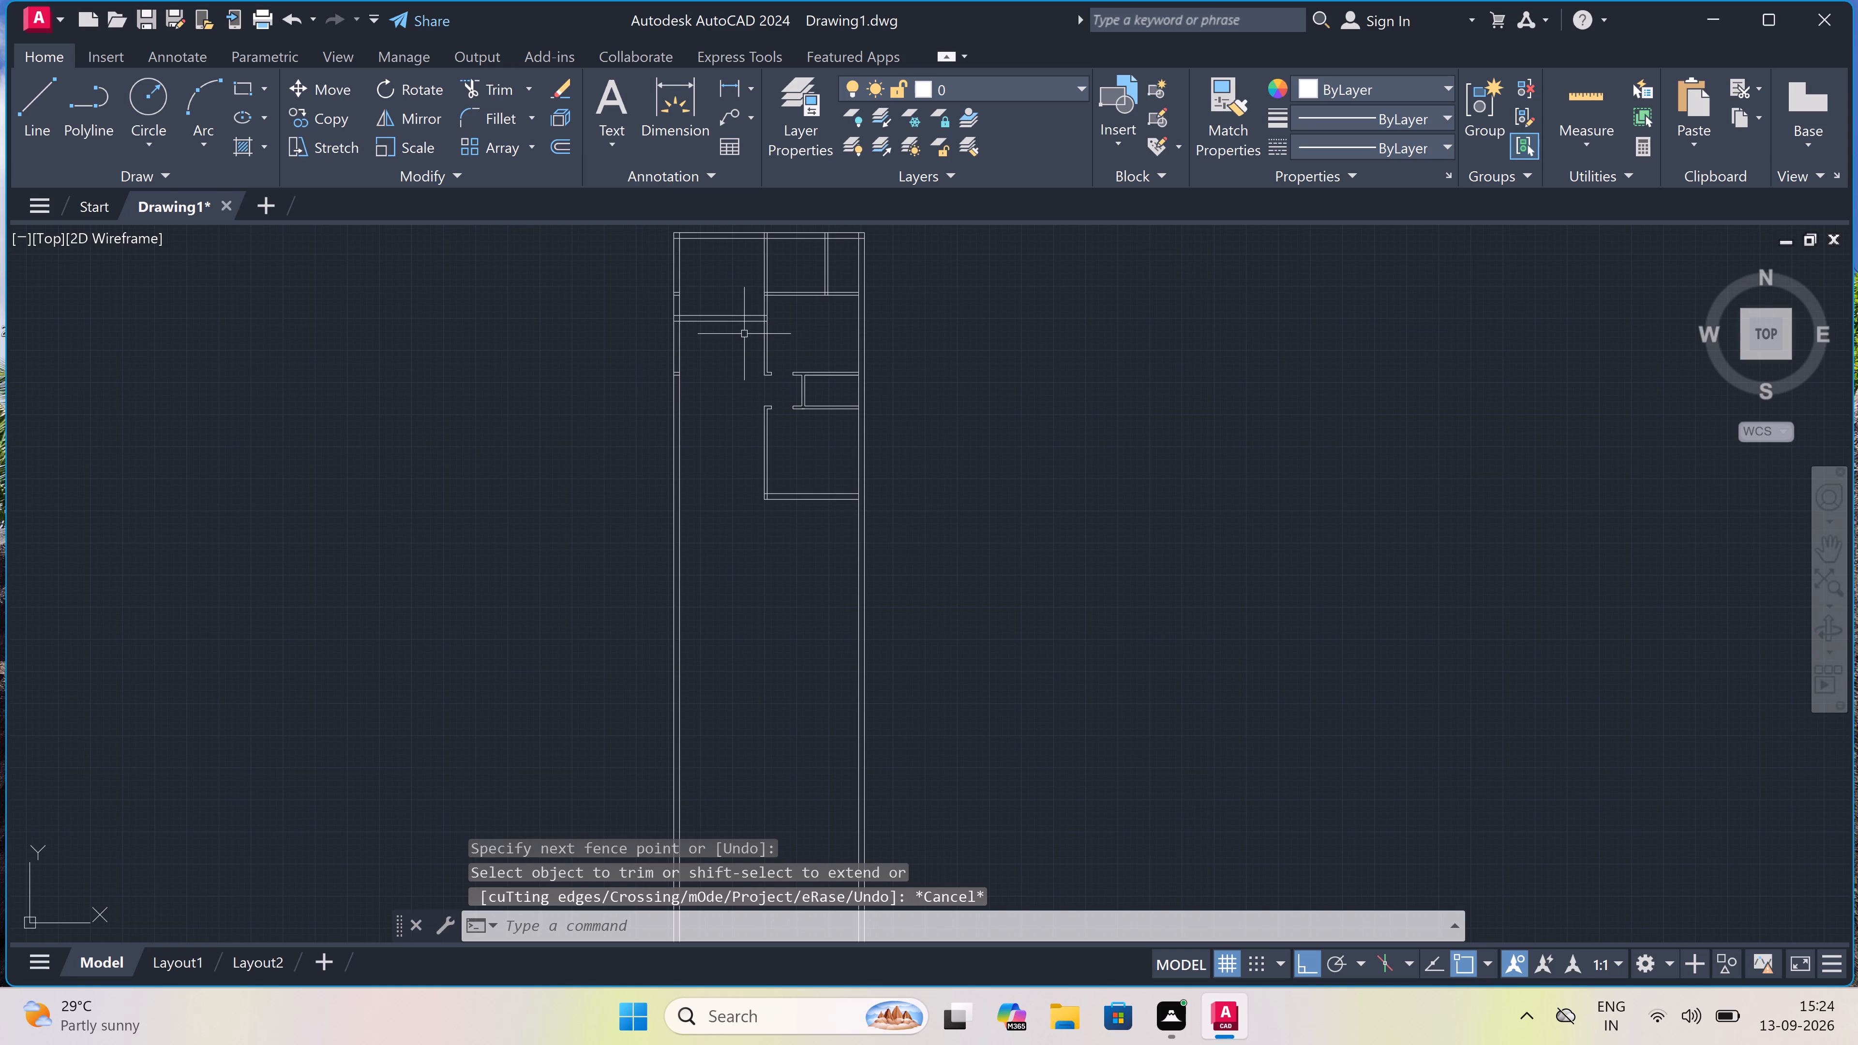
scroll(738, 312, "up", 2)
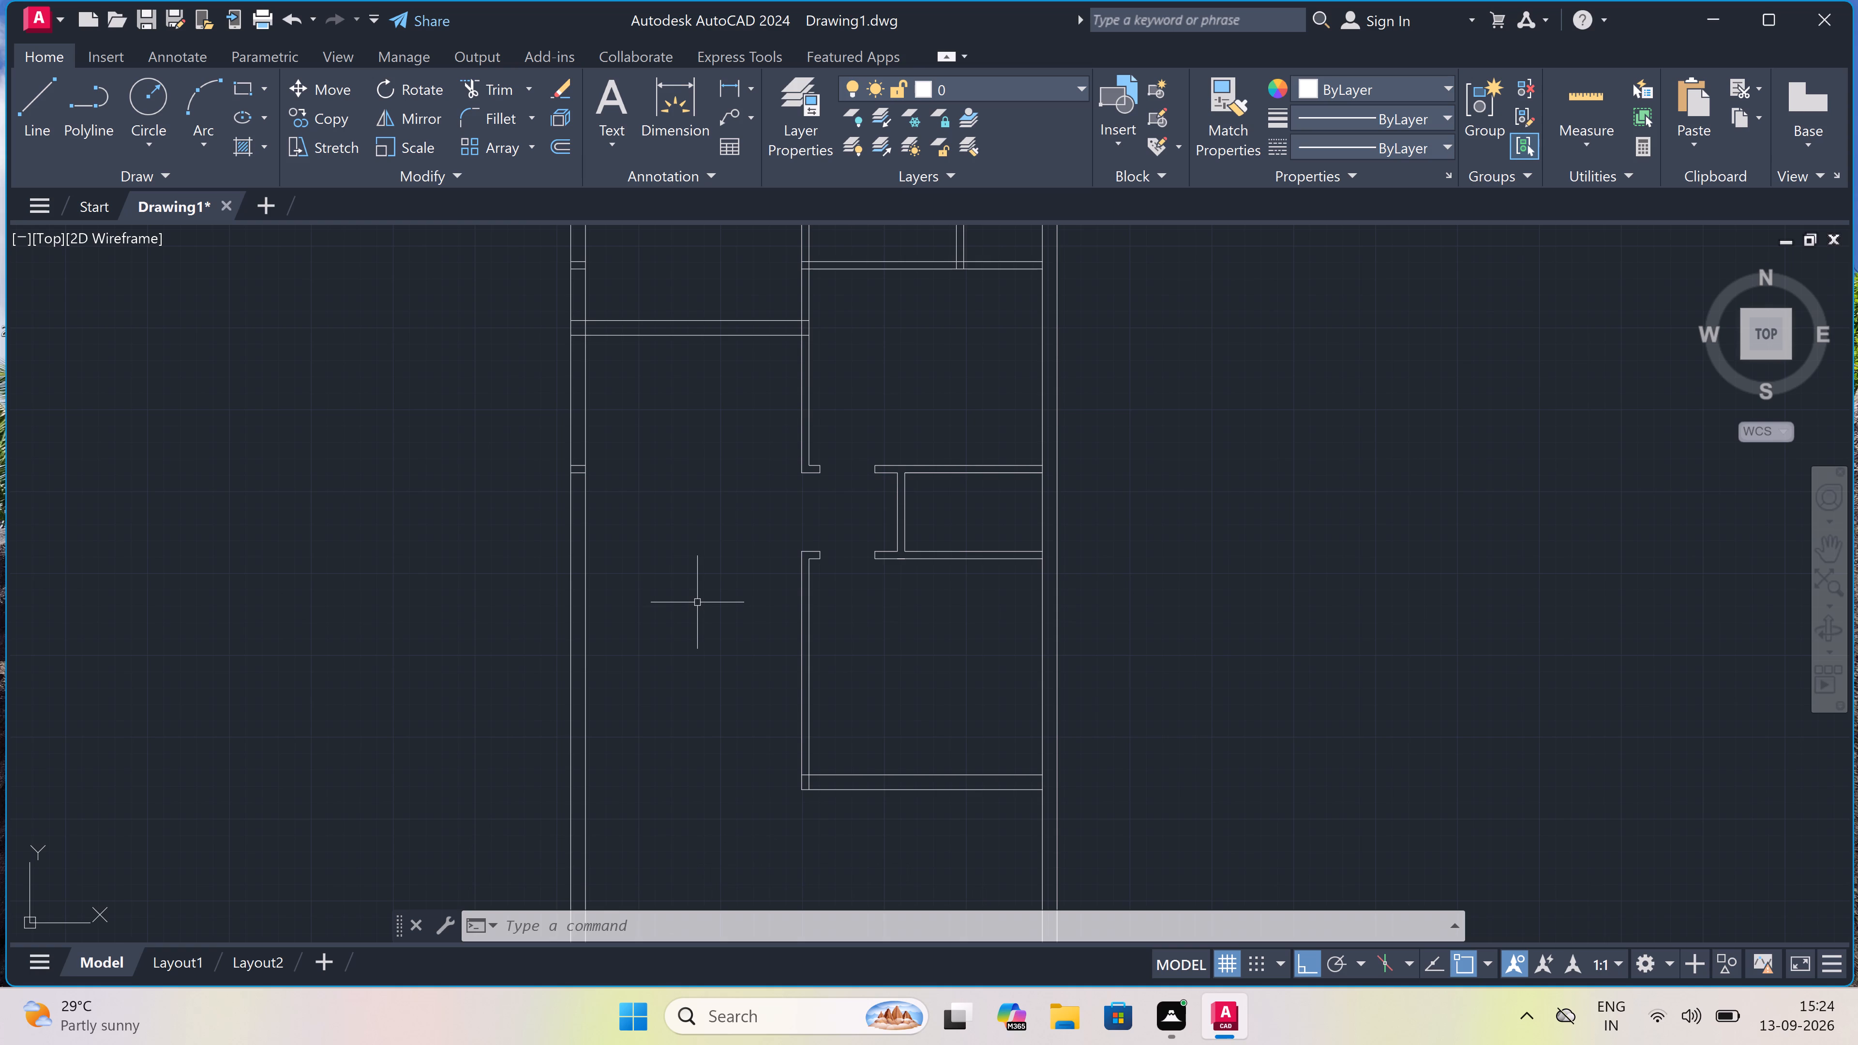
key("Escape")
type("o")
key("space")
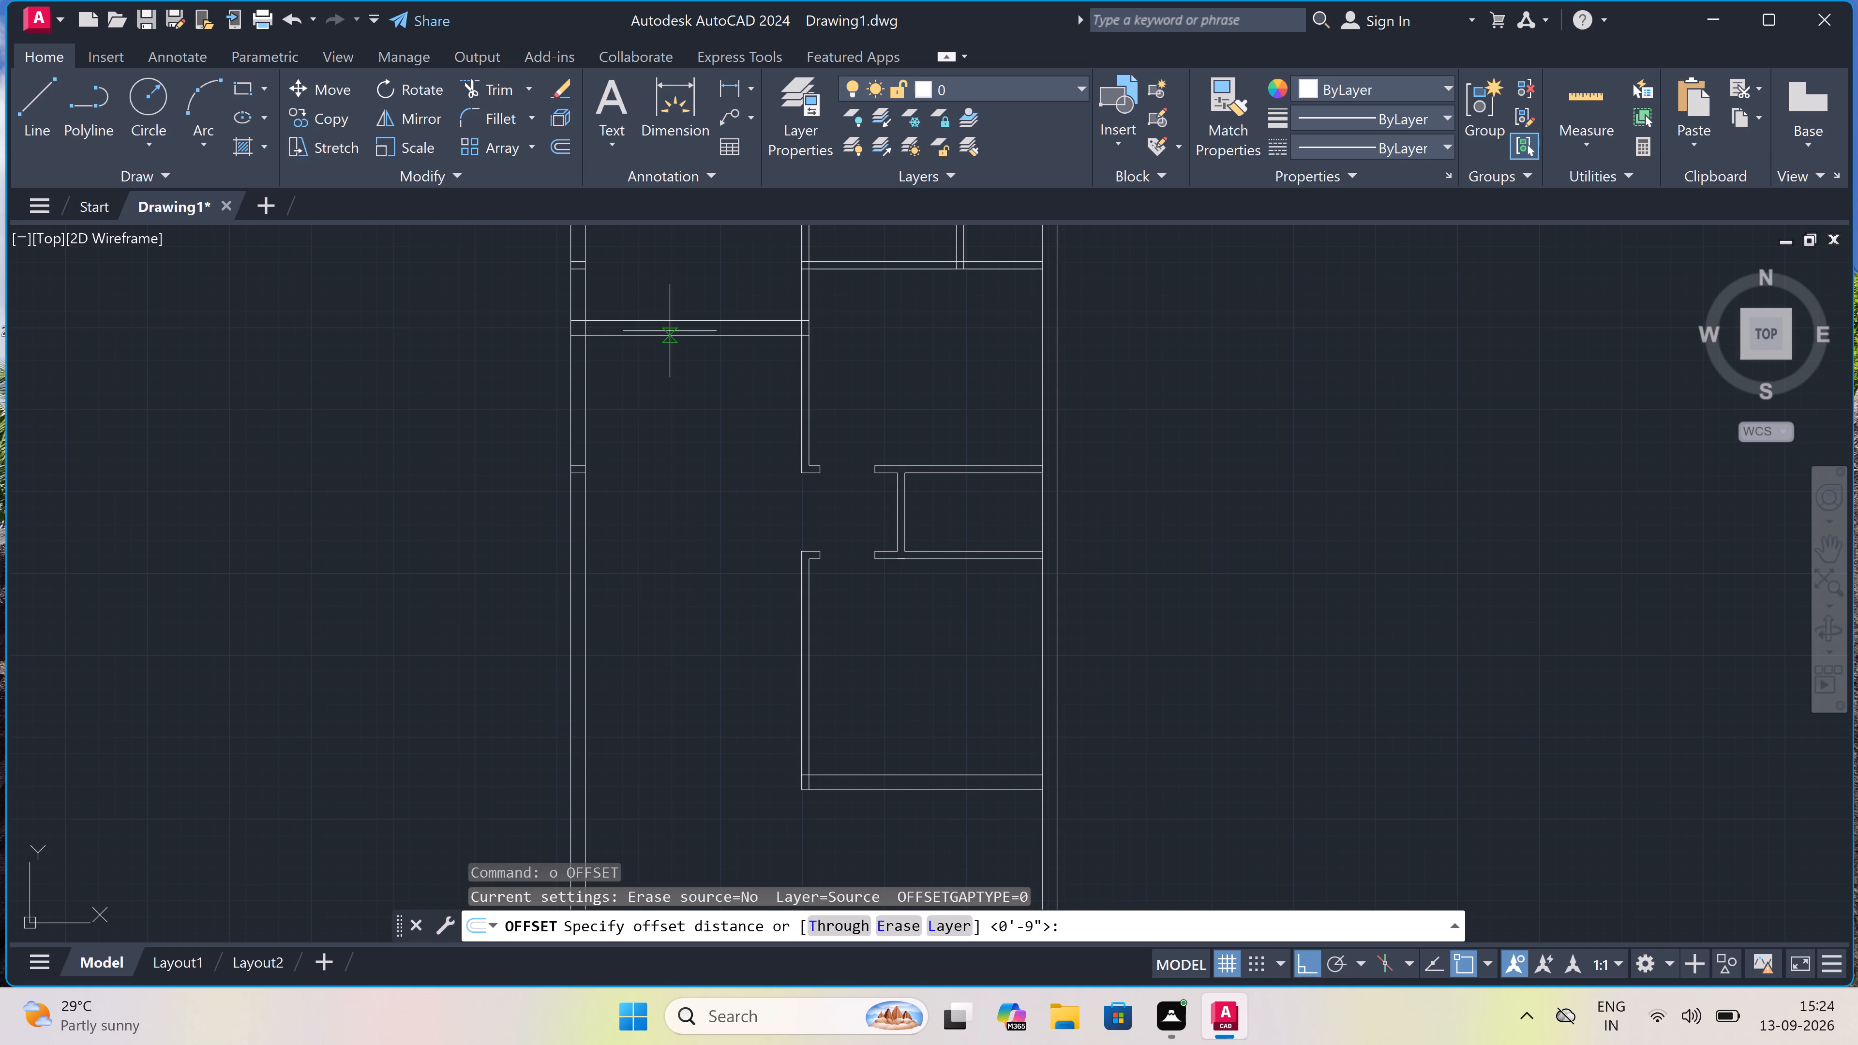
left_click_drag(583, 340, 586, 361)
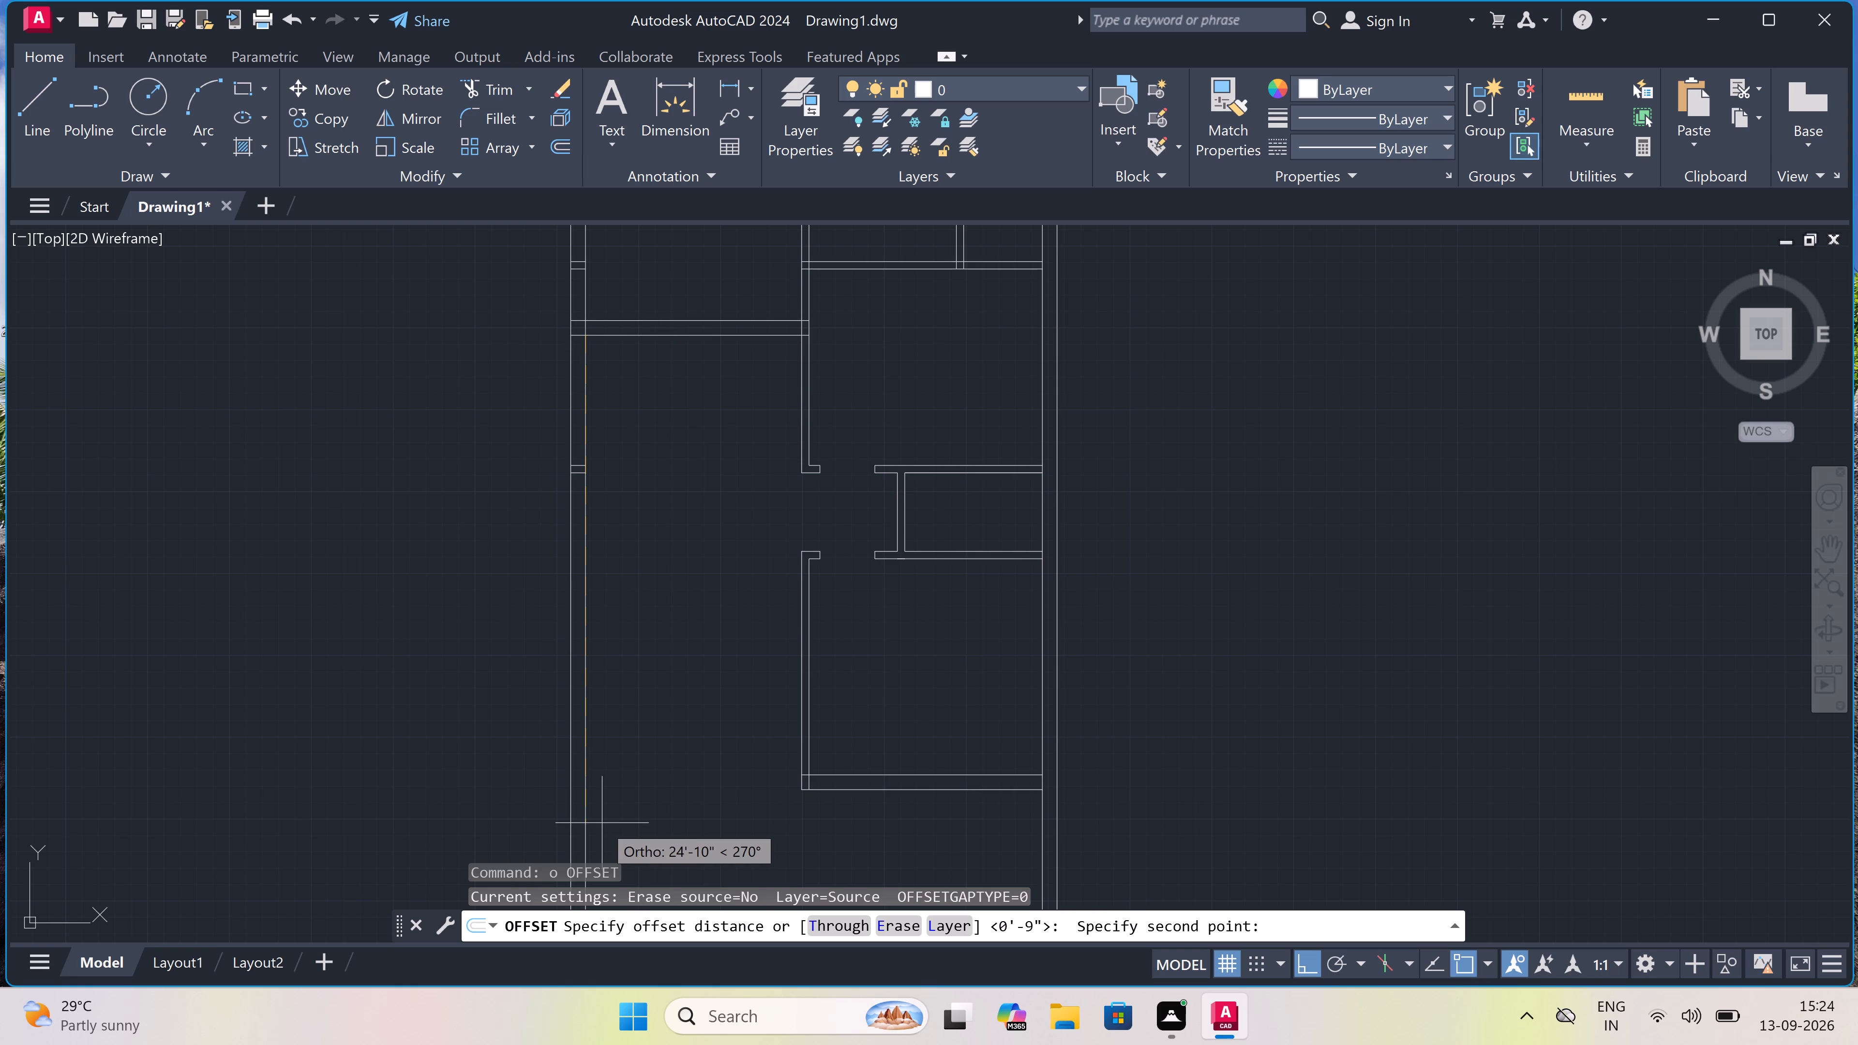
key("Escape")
Draw a line 17'6" down the left exterior wall's inner face from the horizontal wall, continuing across to the long vertical partition.
key("l")
key("space")
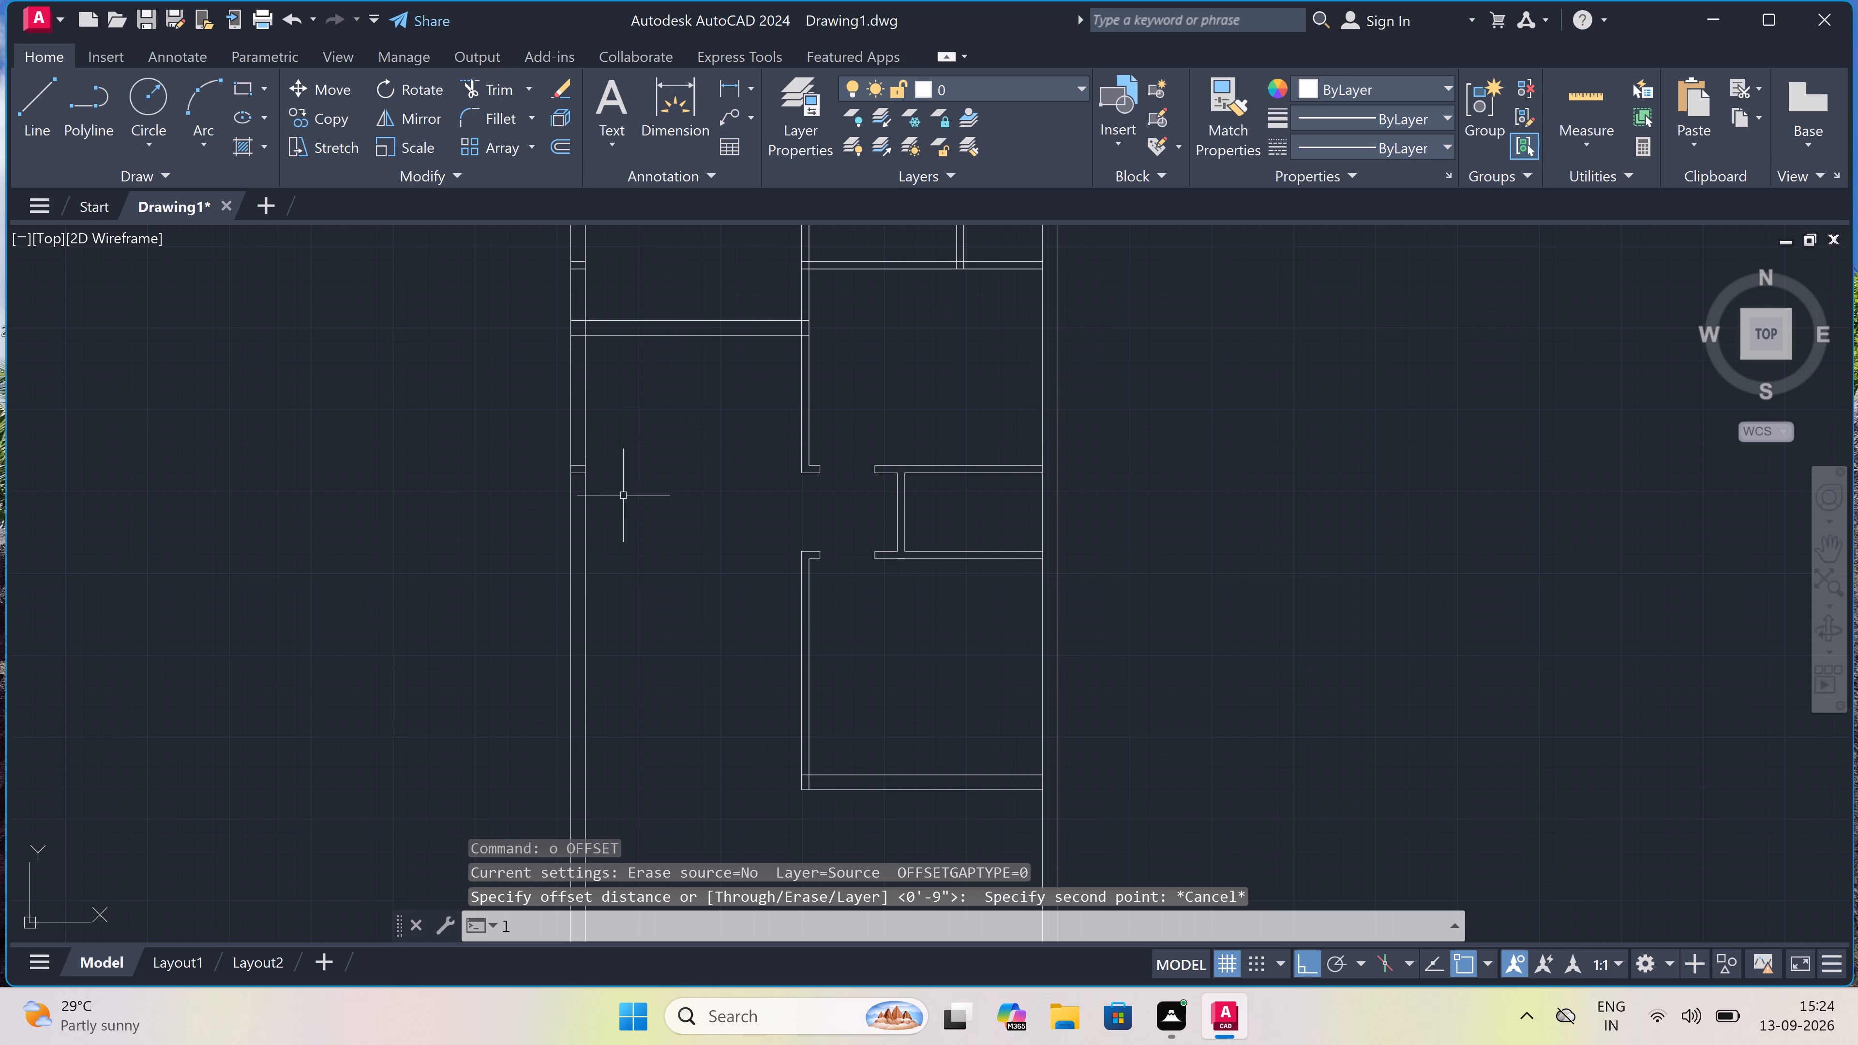
left_click_drag(589, 330, 592, 341)
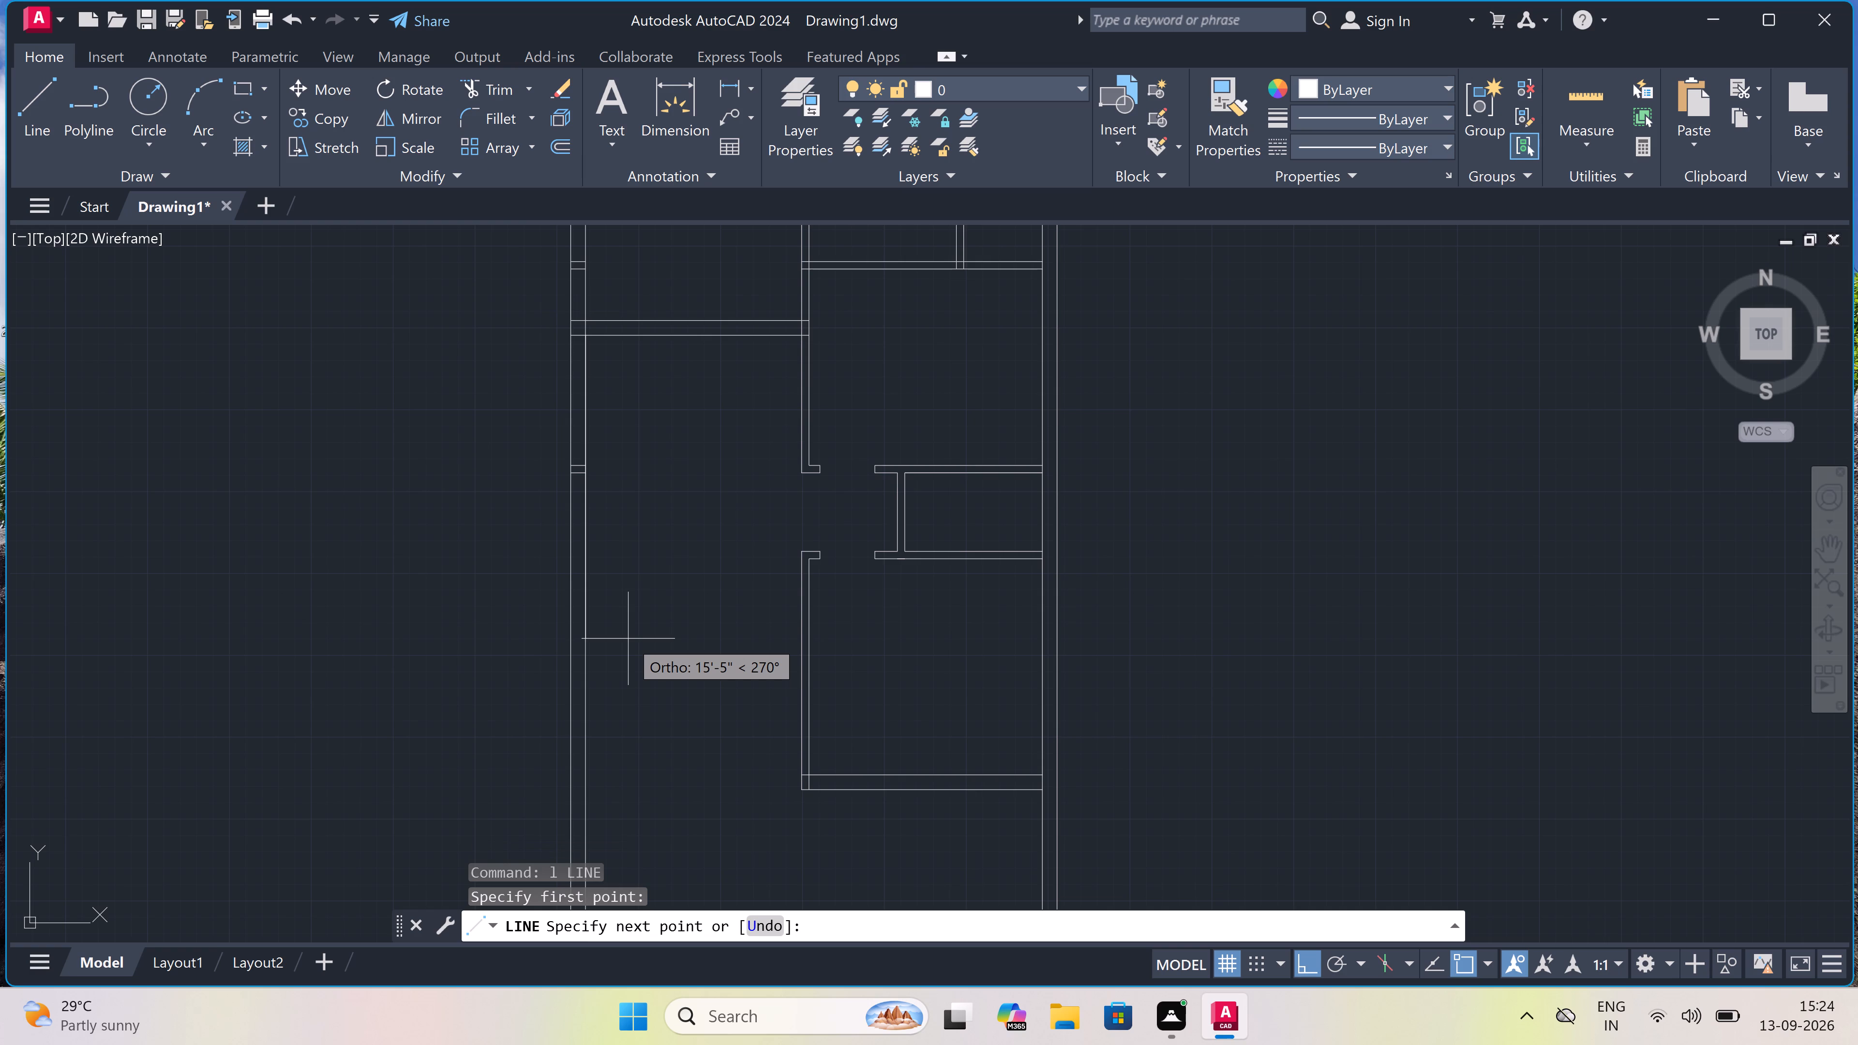
type("17")
key("apostrophe")
key("6")
type("\"")
key("space")
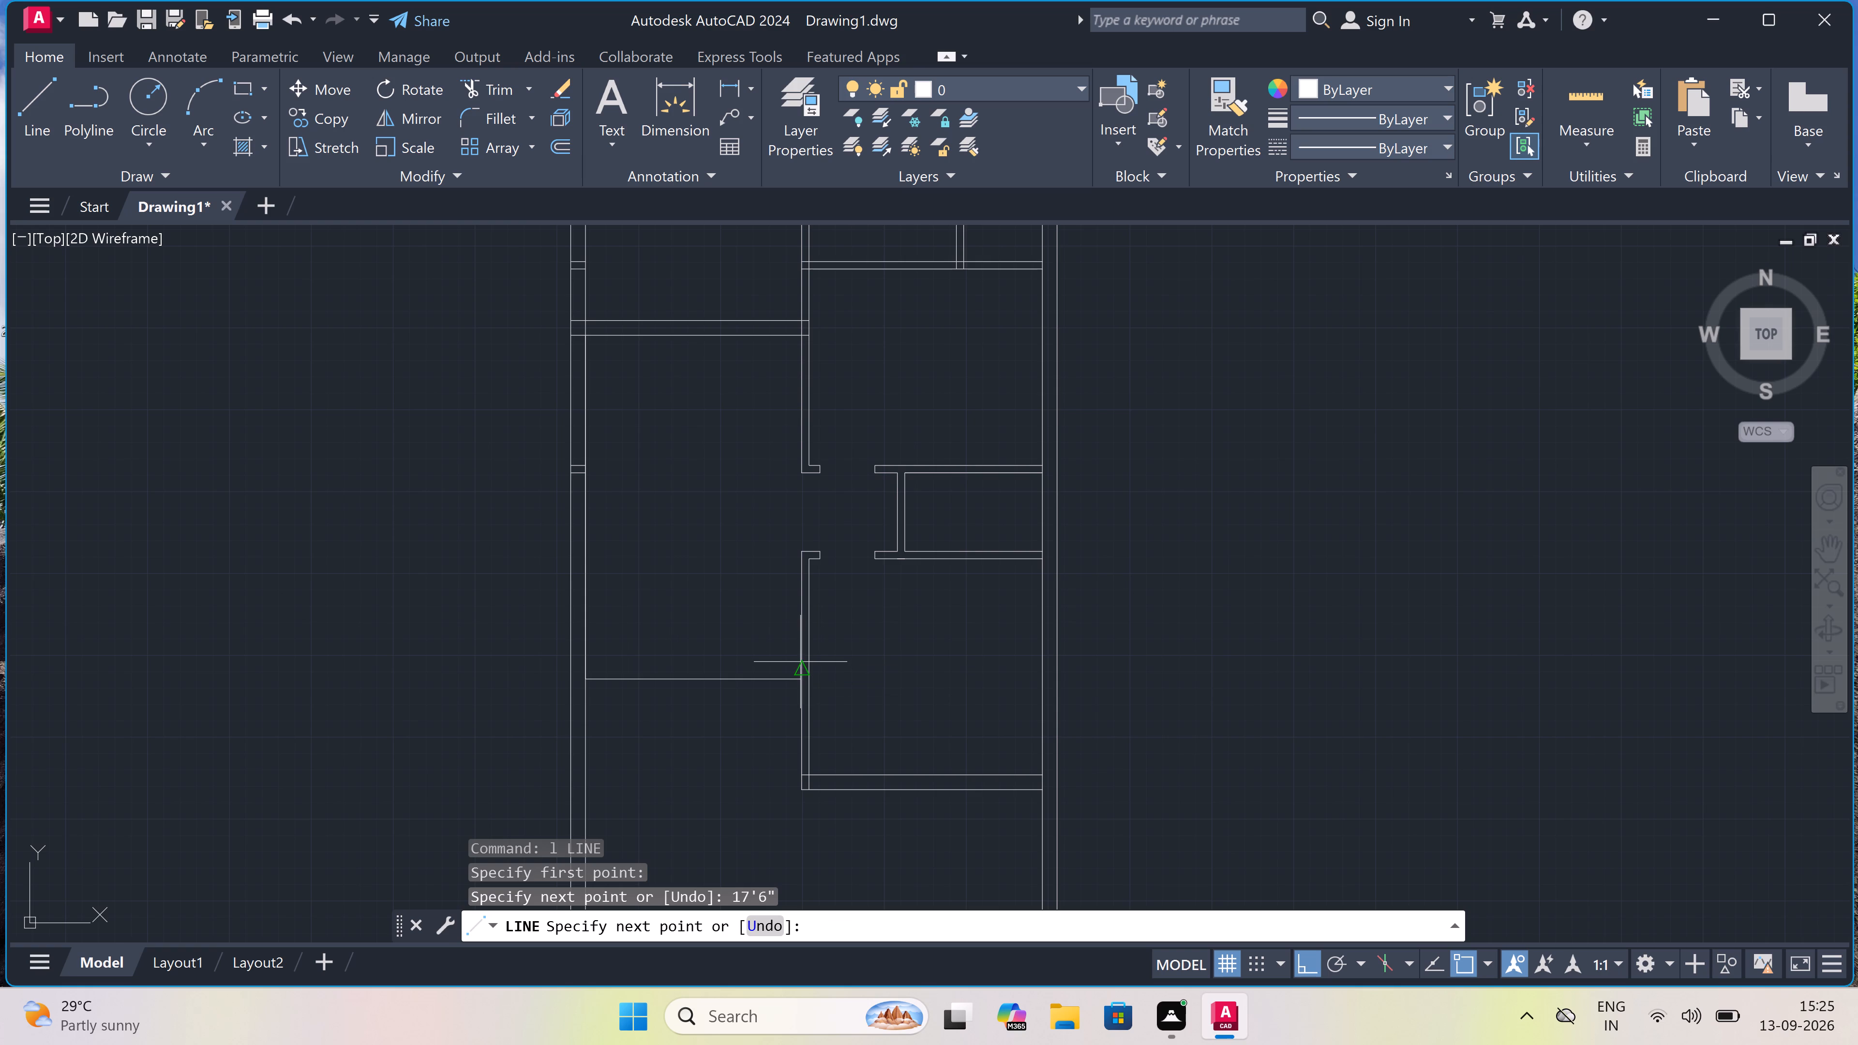
scroll(798, 679, "up", 2)
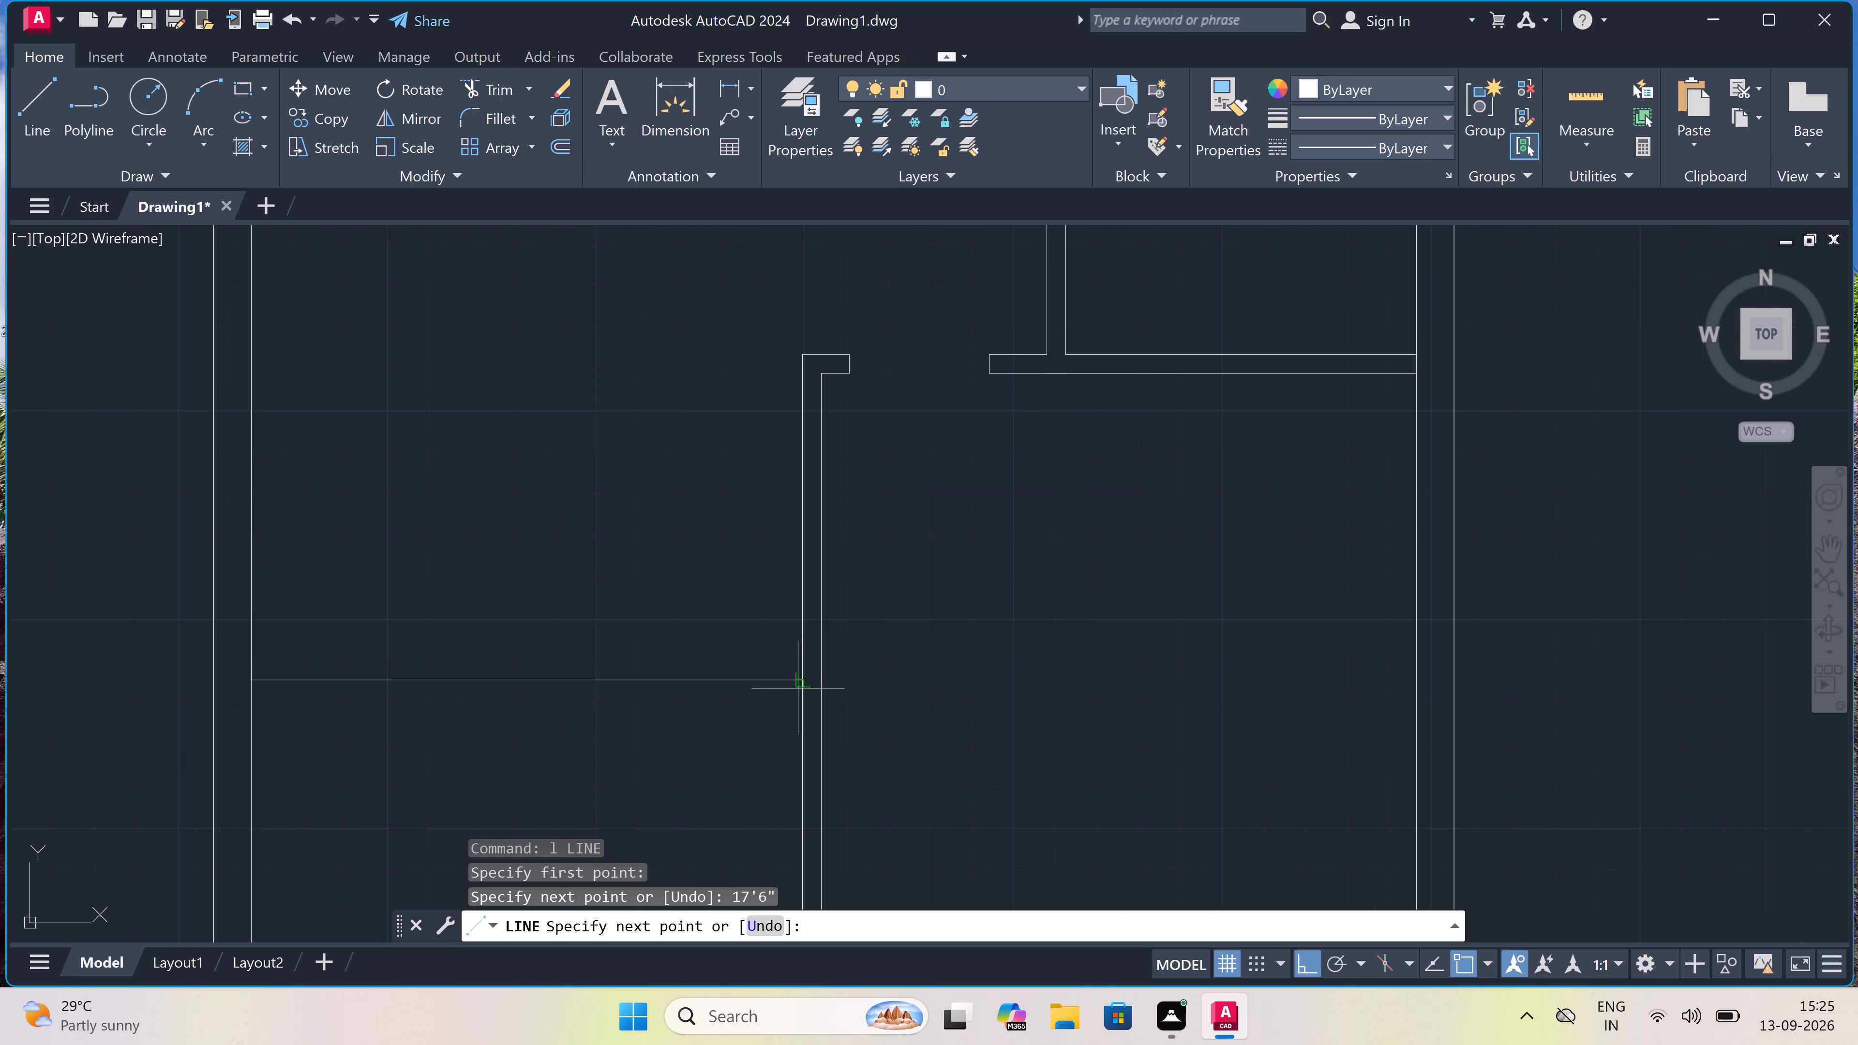
left_click(798, 687)
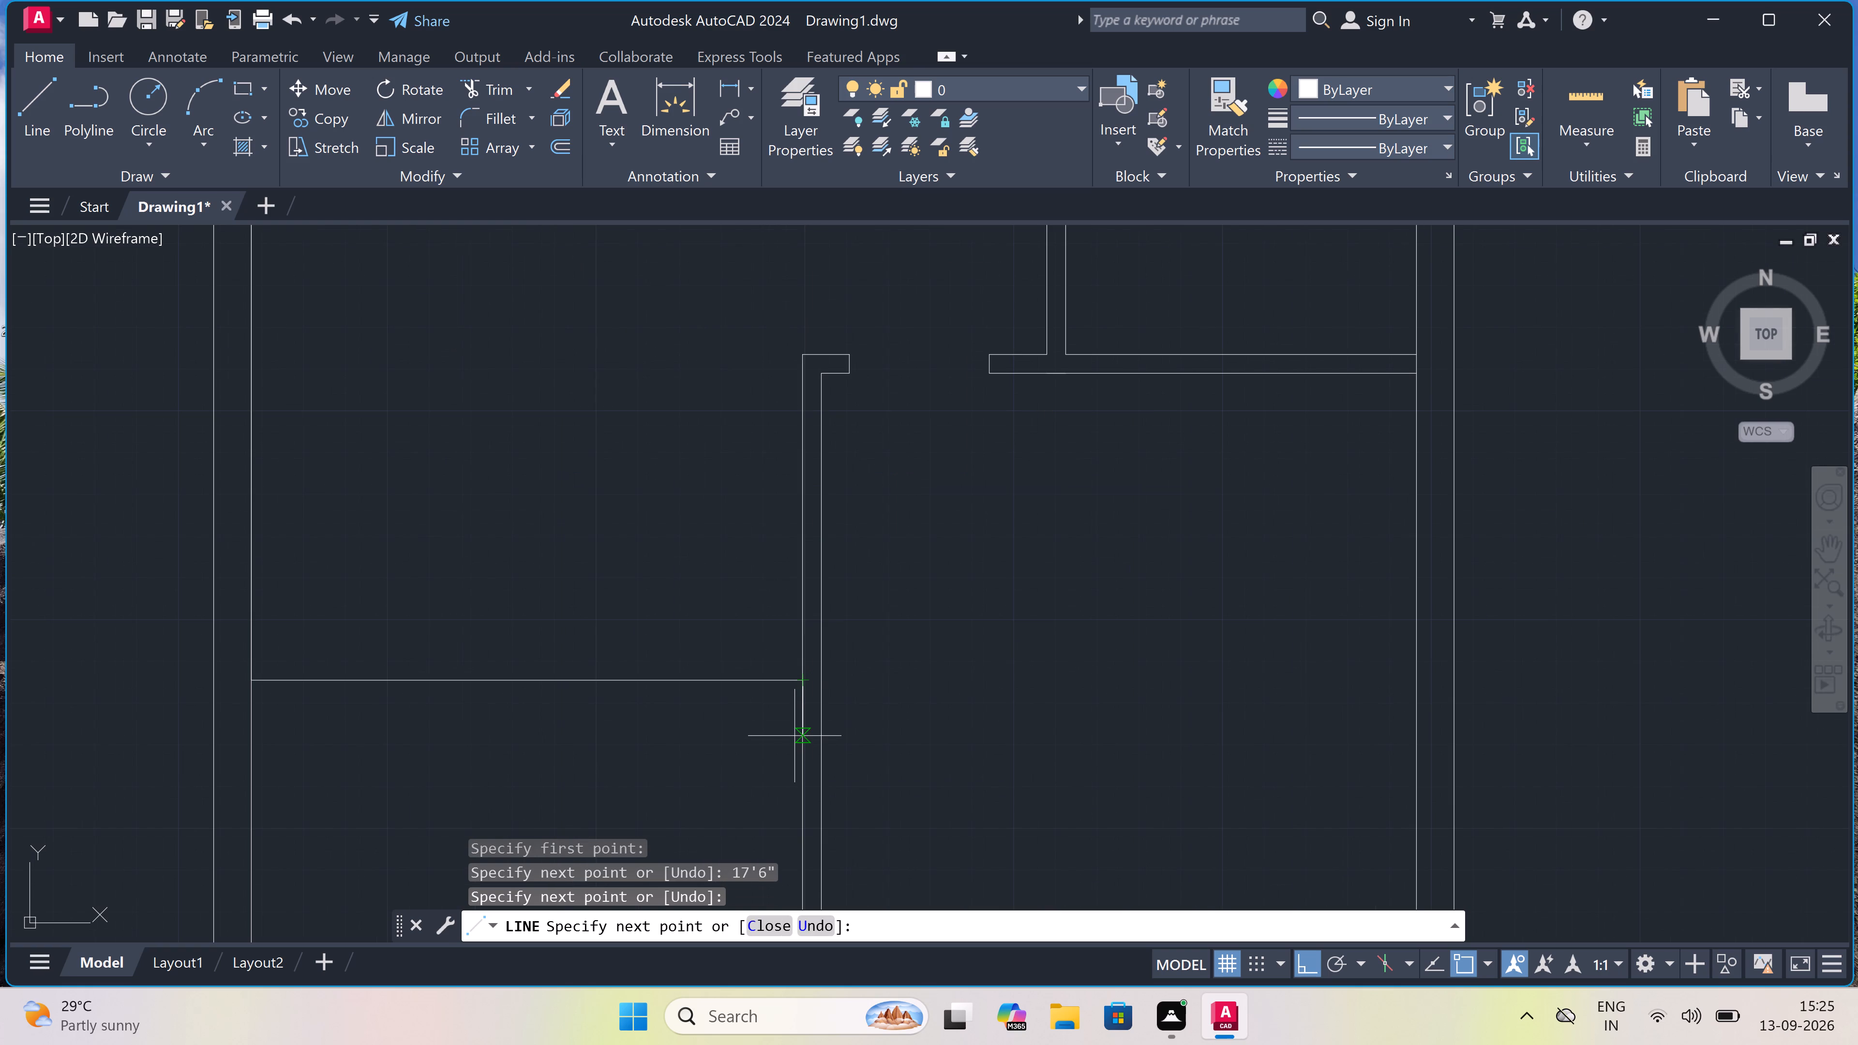
Continue the line 9" down the partition and back across to the outer line of the left exterior wall.
type("9\"")
key("space")
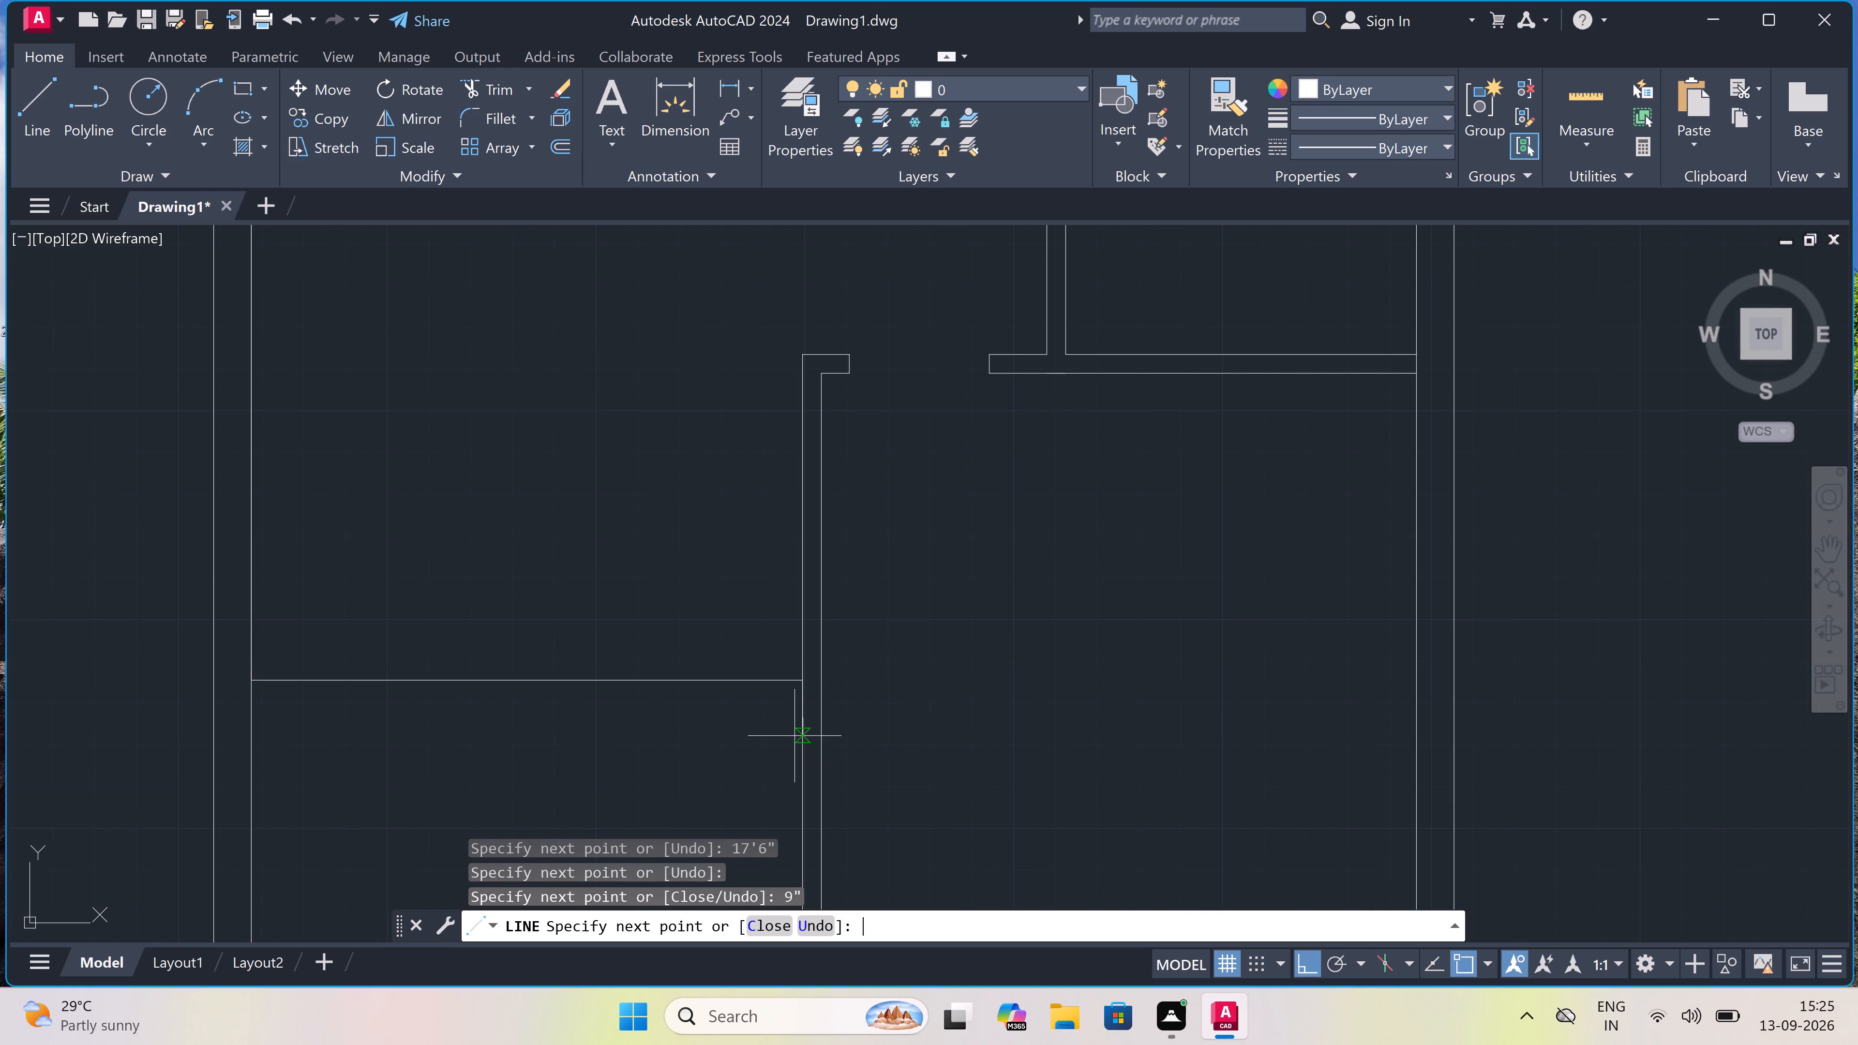
left_click(210, 721)
key("Escape")
Trim both lines of the left exterior wall below the new 9" bottom wall.
scroll(249, 717, "down", 5)
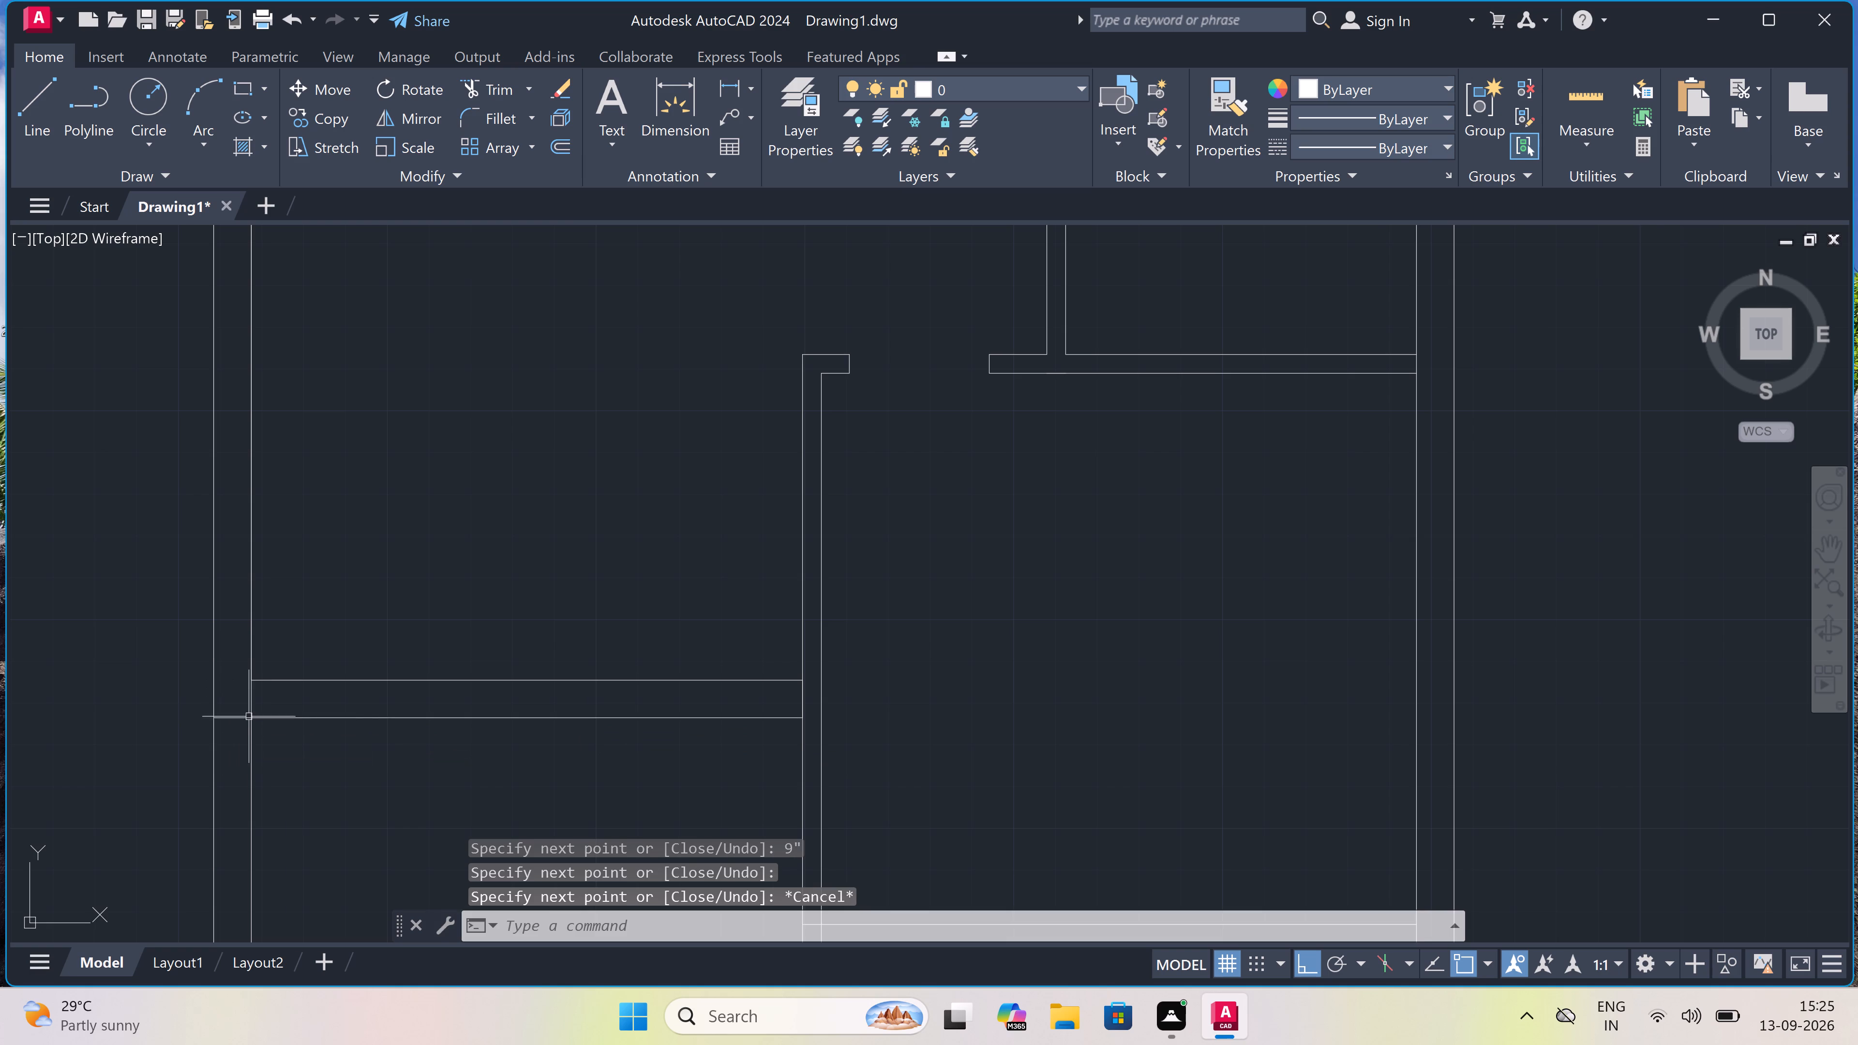
scroll(225, 761, "up", 4)
key("t")
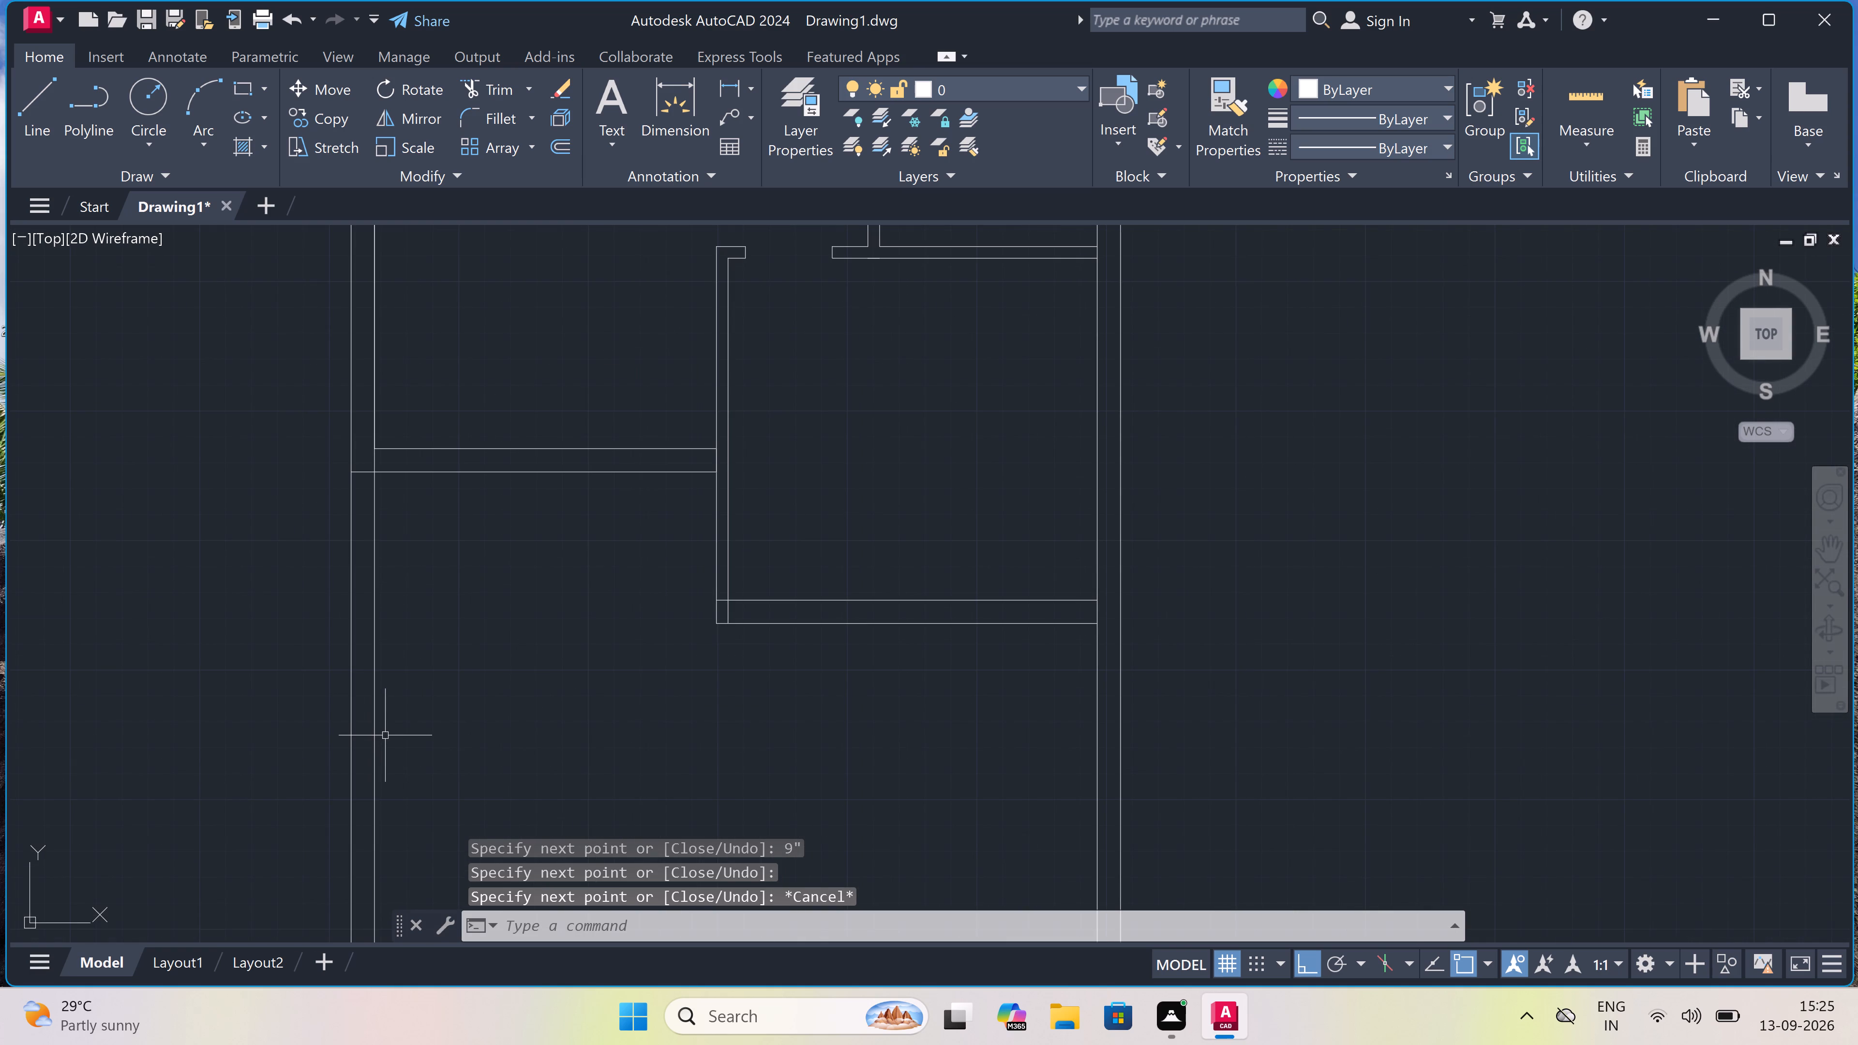
key("r")
key("space")
left_click_drag(406, 726, 353, 736)
left_click(167, 723)
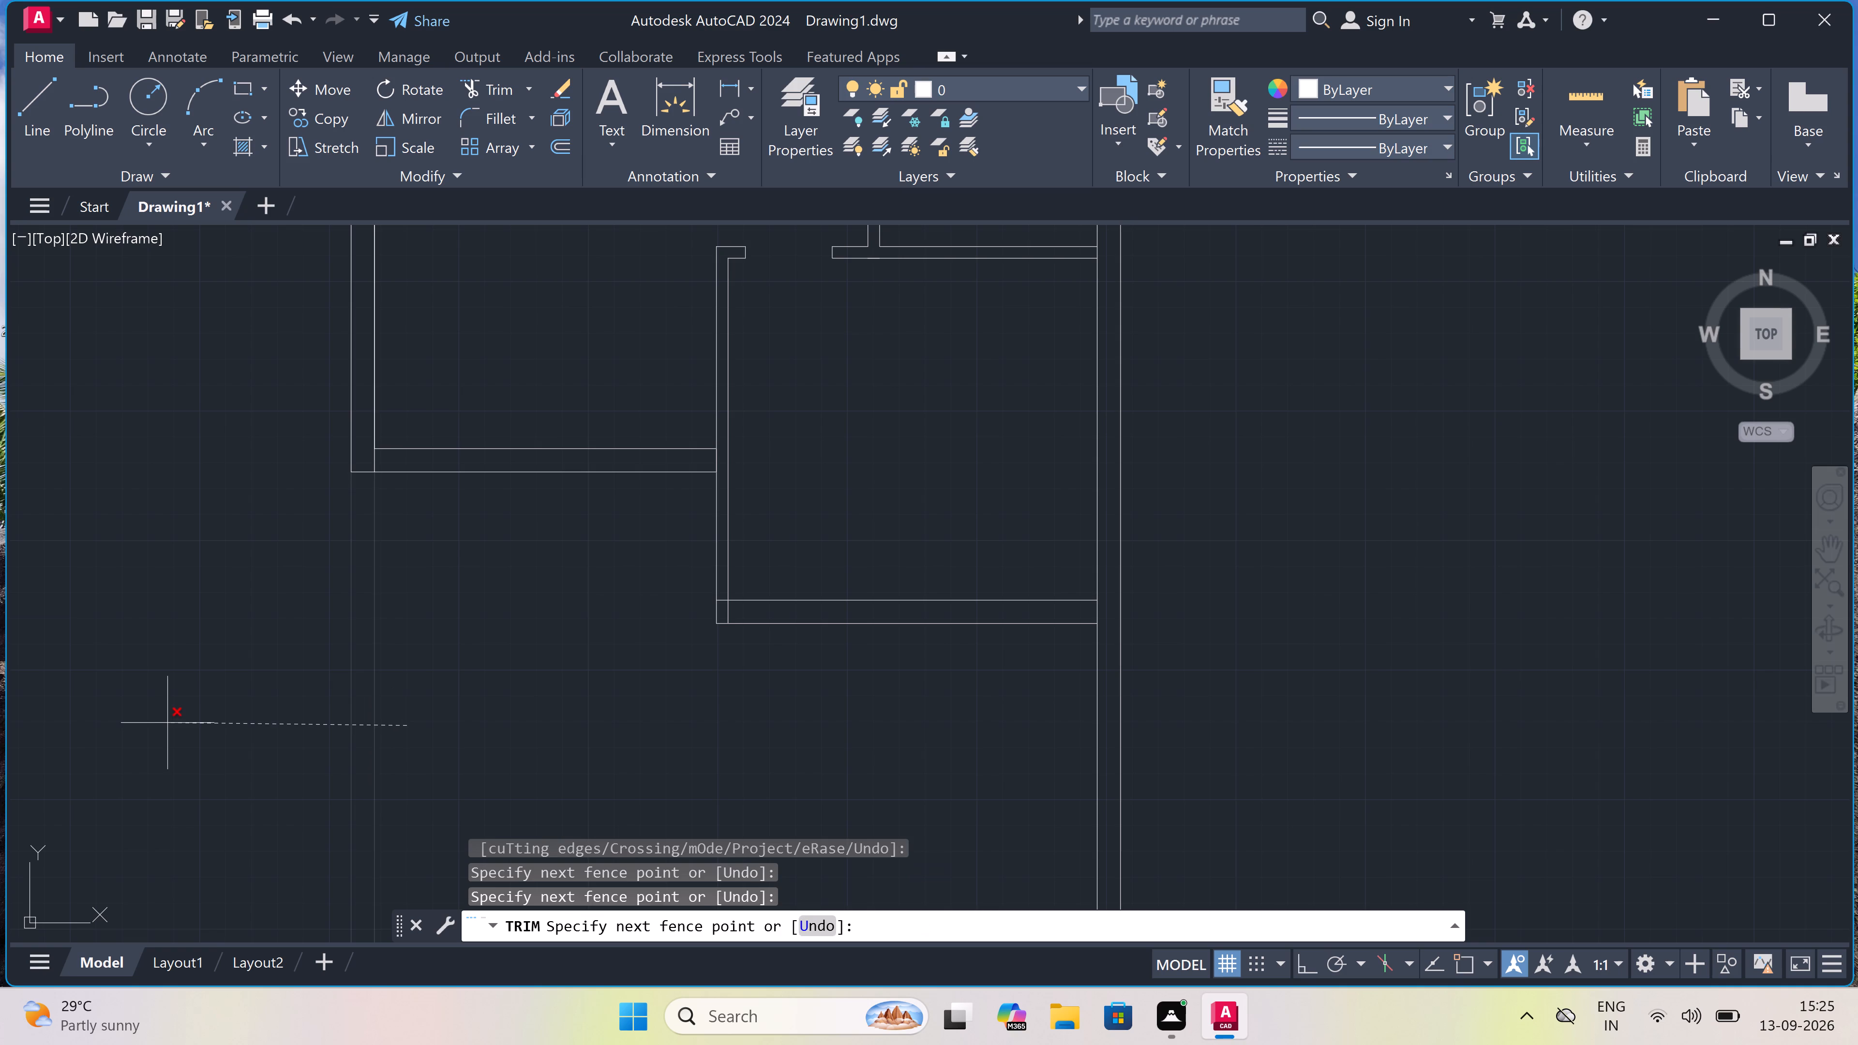
key("Escape")
Extend the bottom line of the lower-right room's 9" wall to the outer line of the right exterior wall.
scroll(1182, 603, "up", 1)
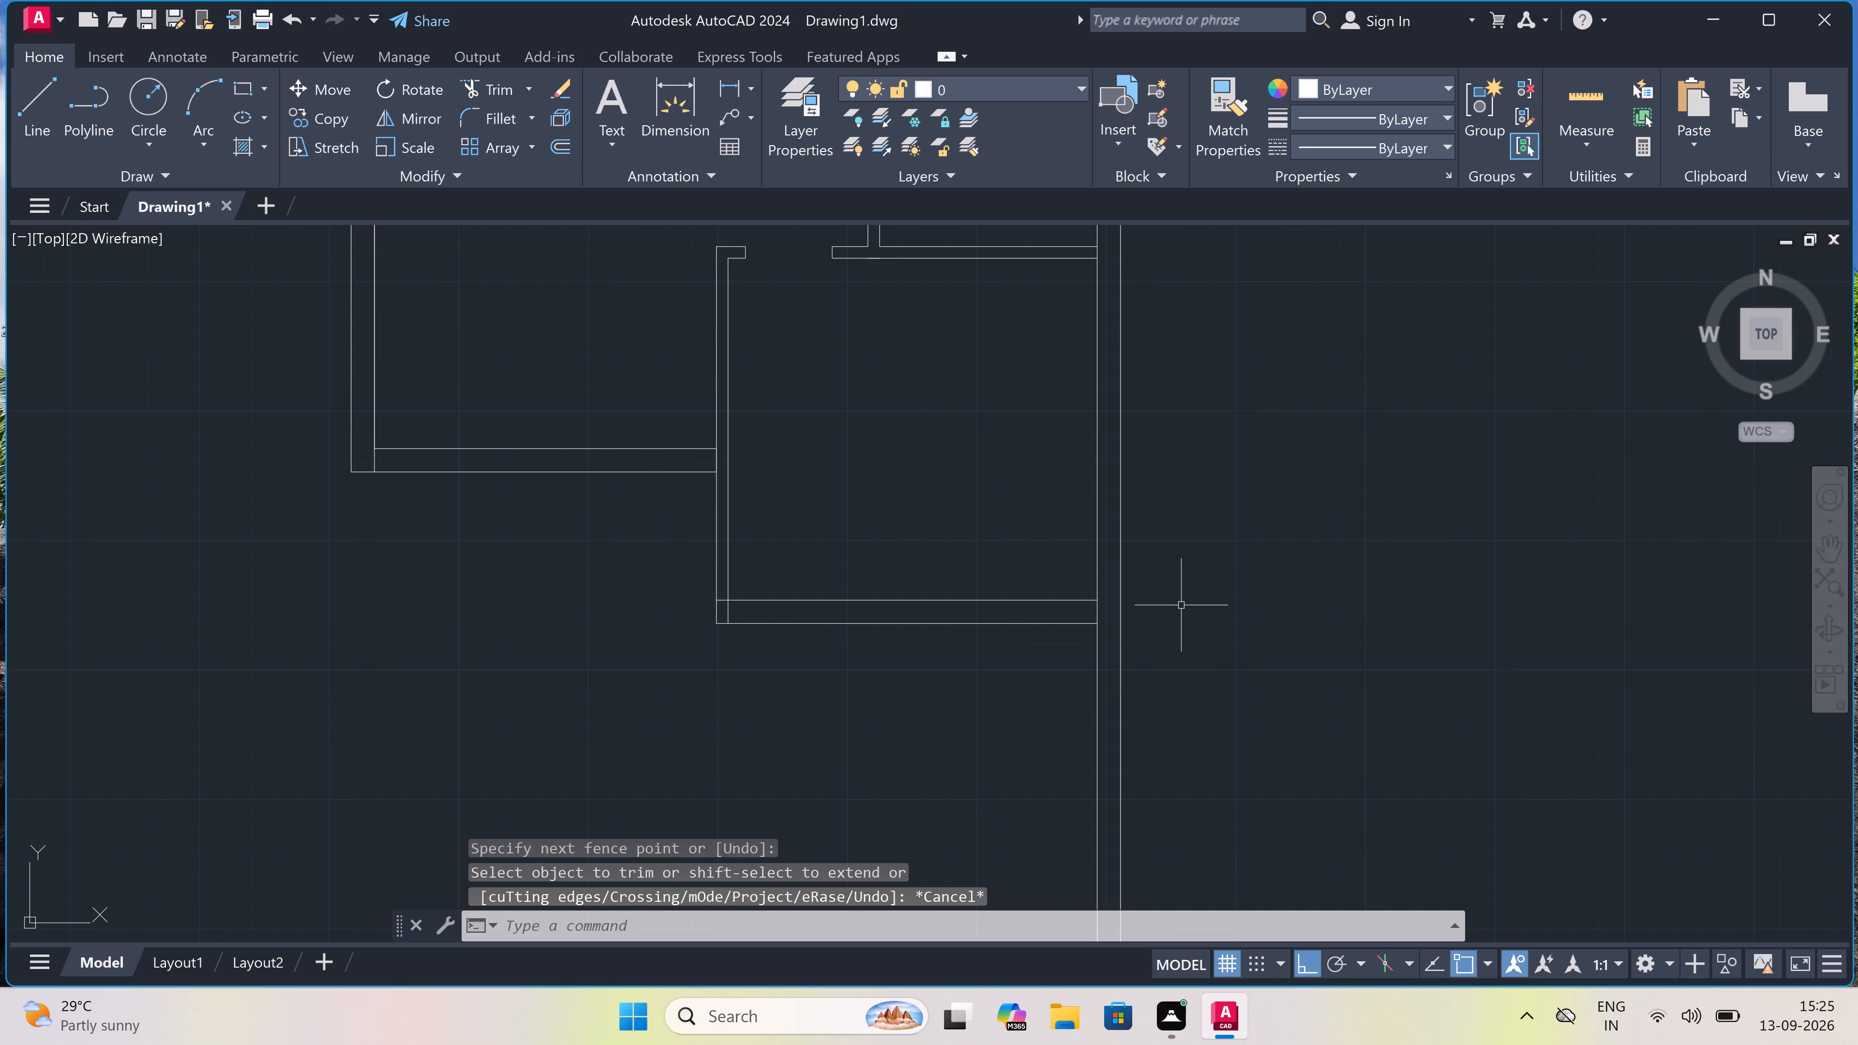
key("Escape")
key("e")
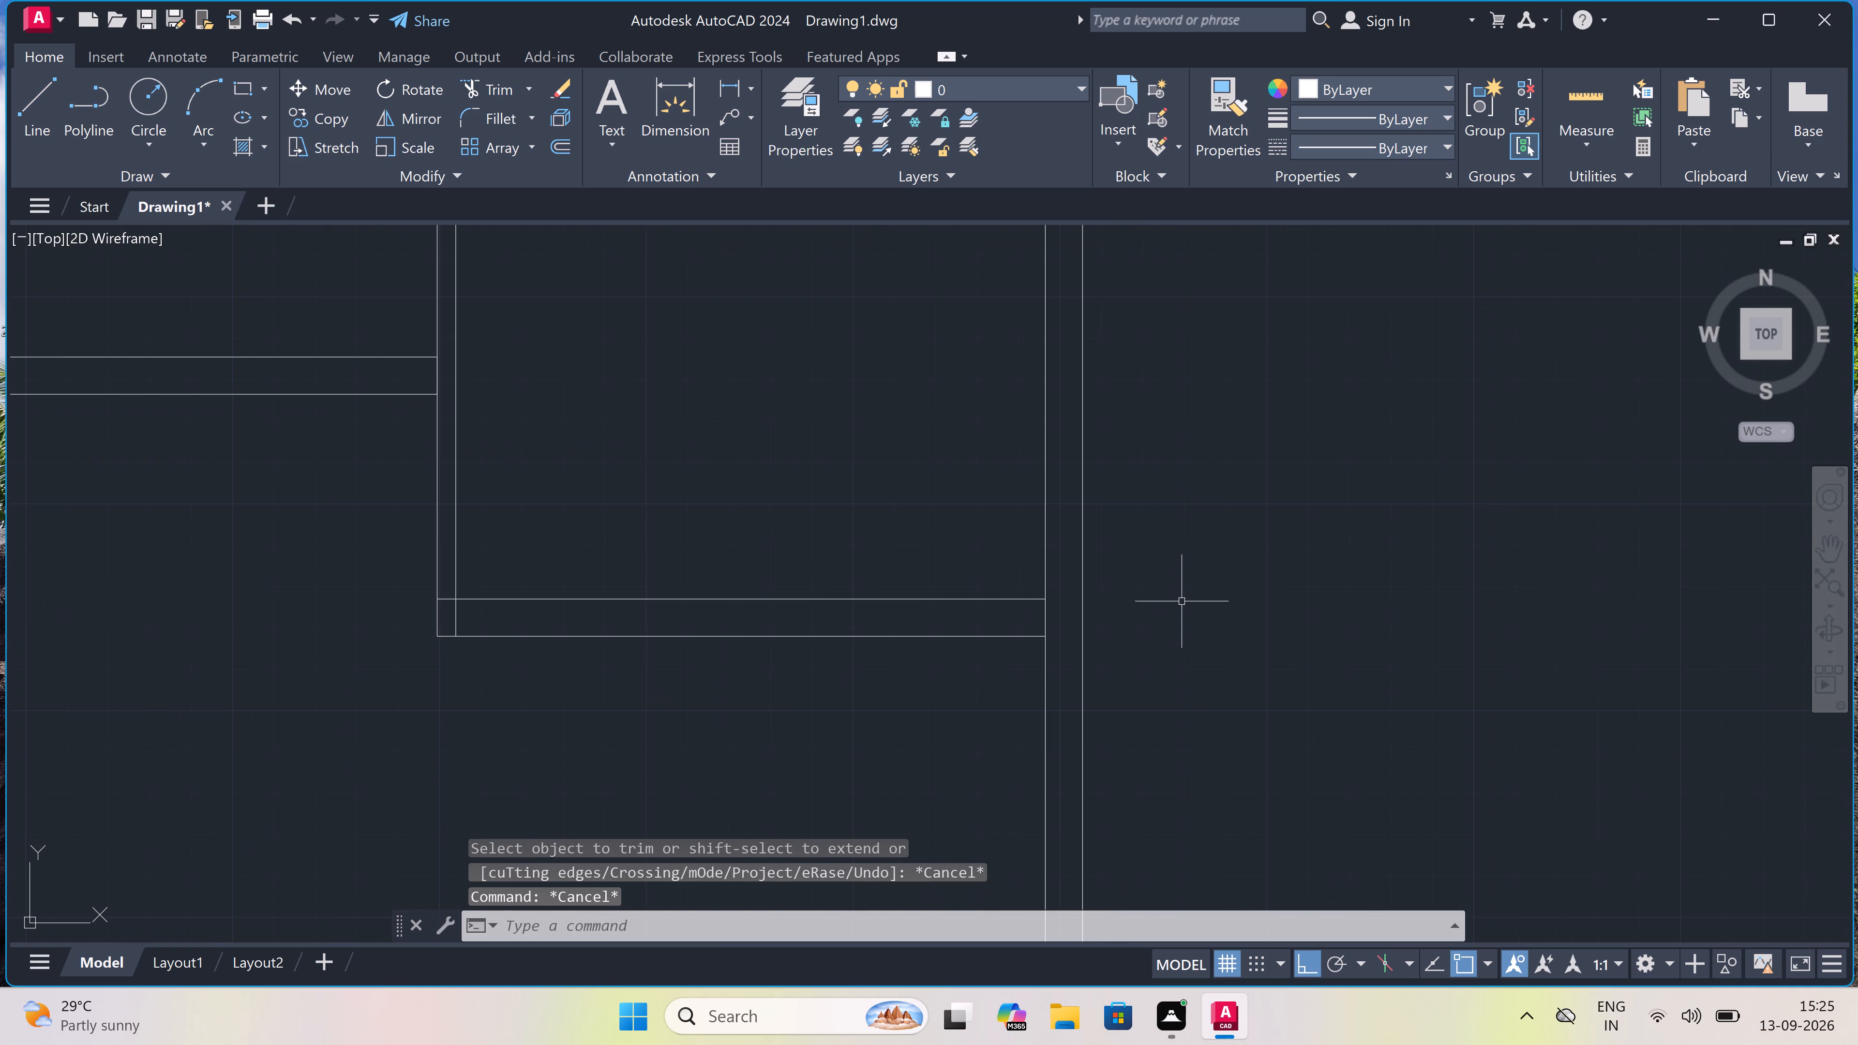
key("x")
key("space")
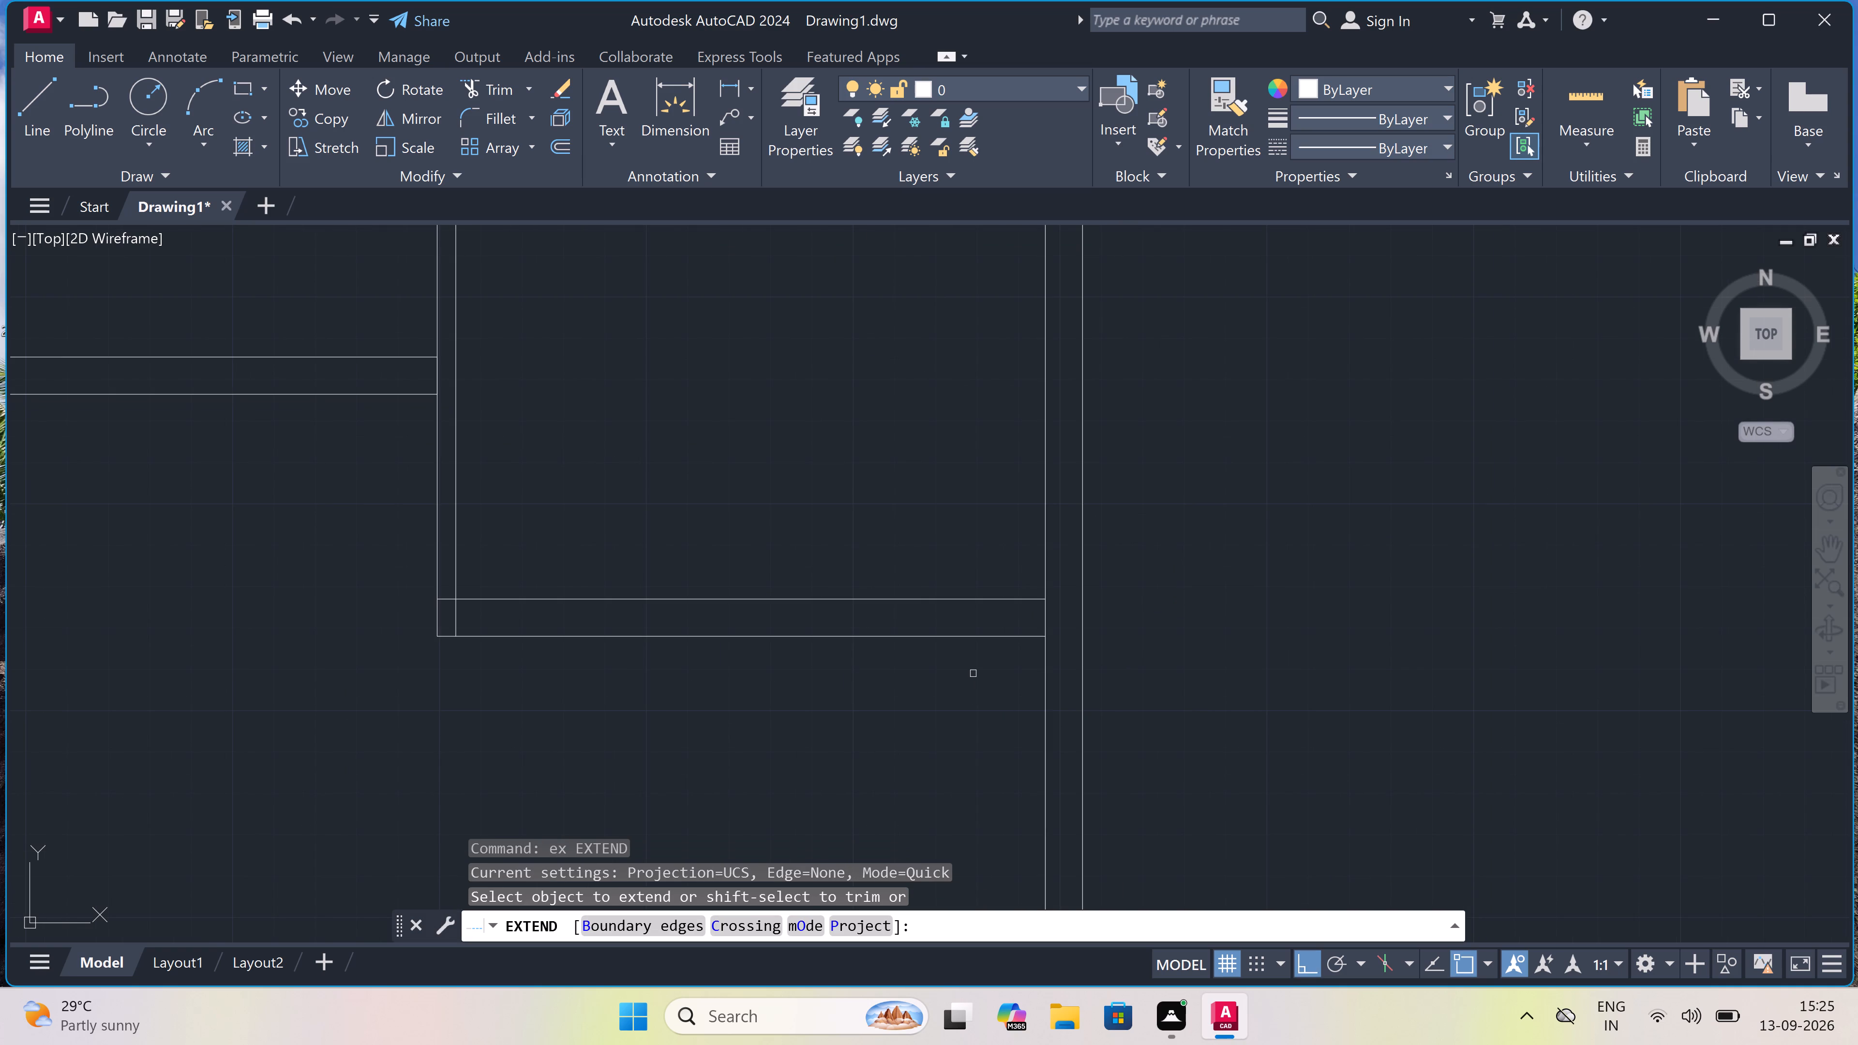
left_click(974, 636)
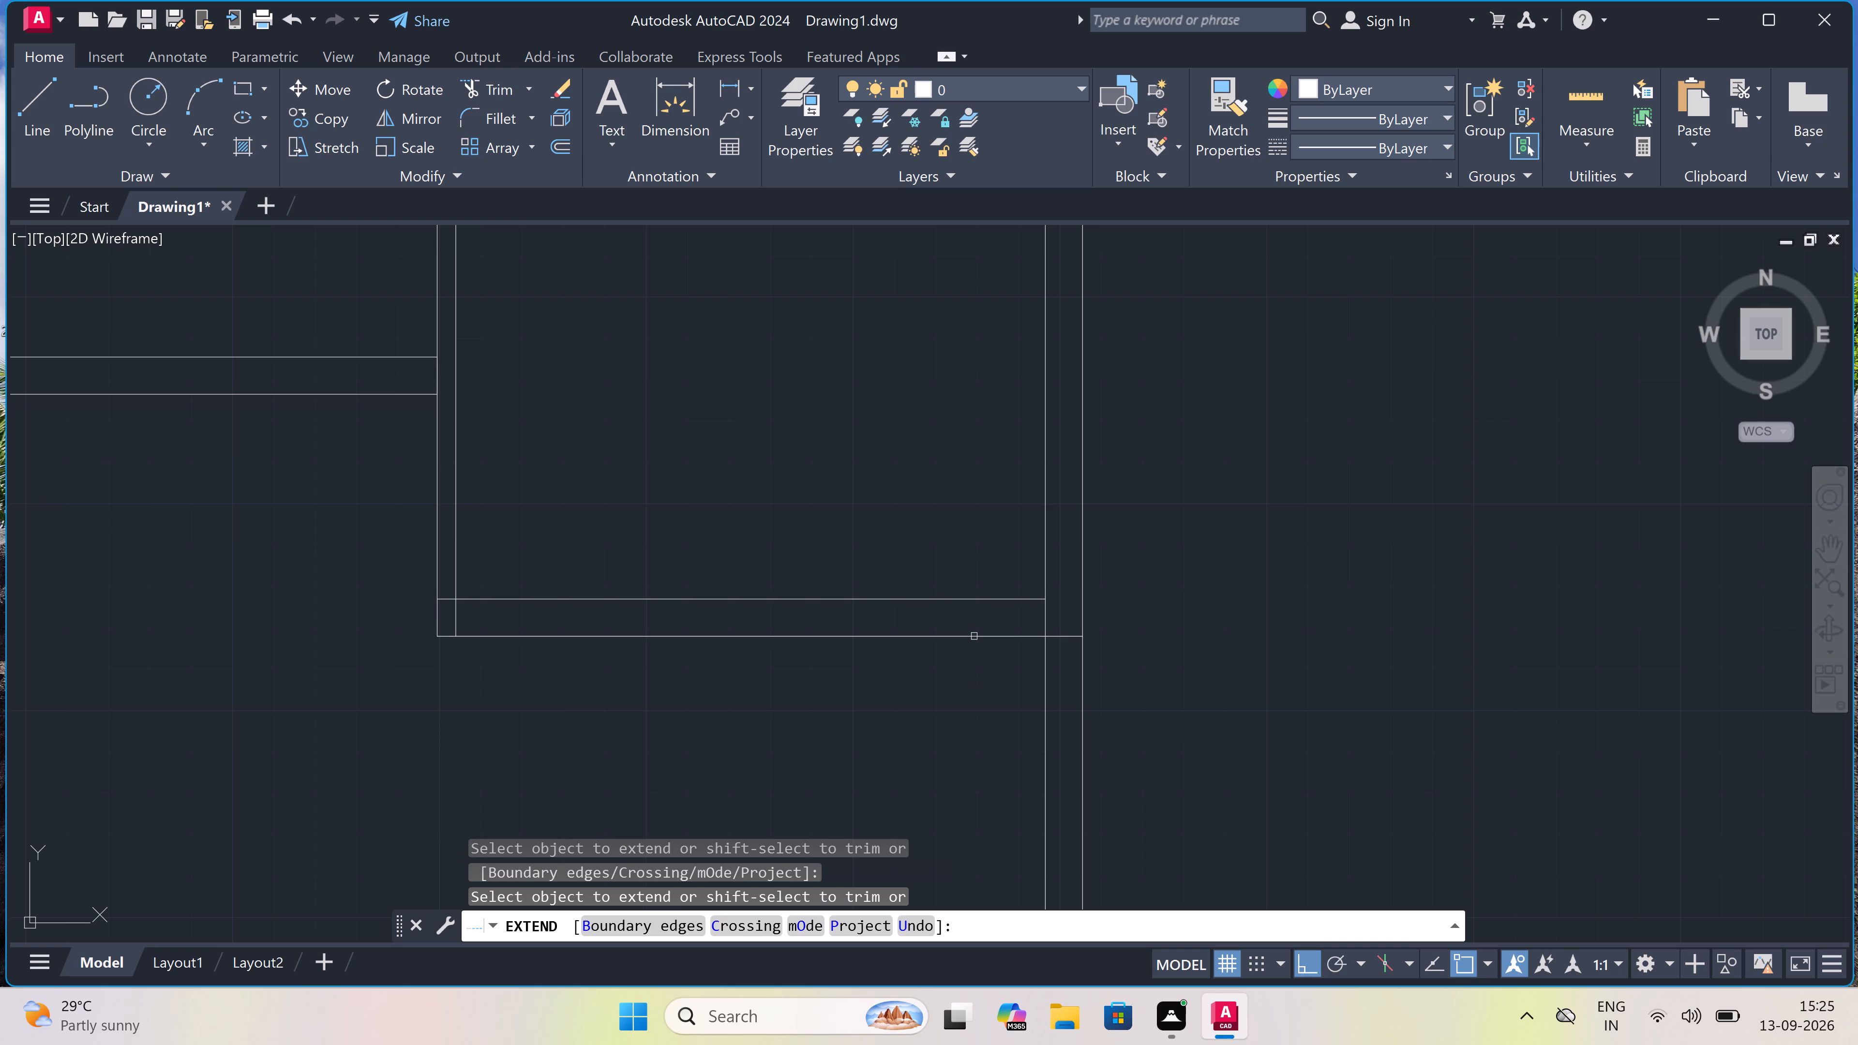
key("Escape")
Trim both lines of the right exterior wall below the lower-right room's bottom wall.
type("tr")
key("space")
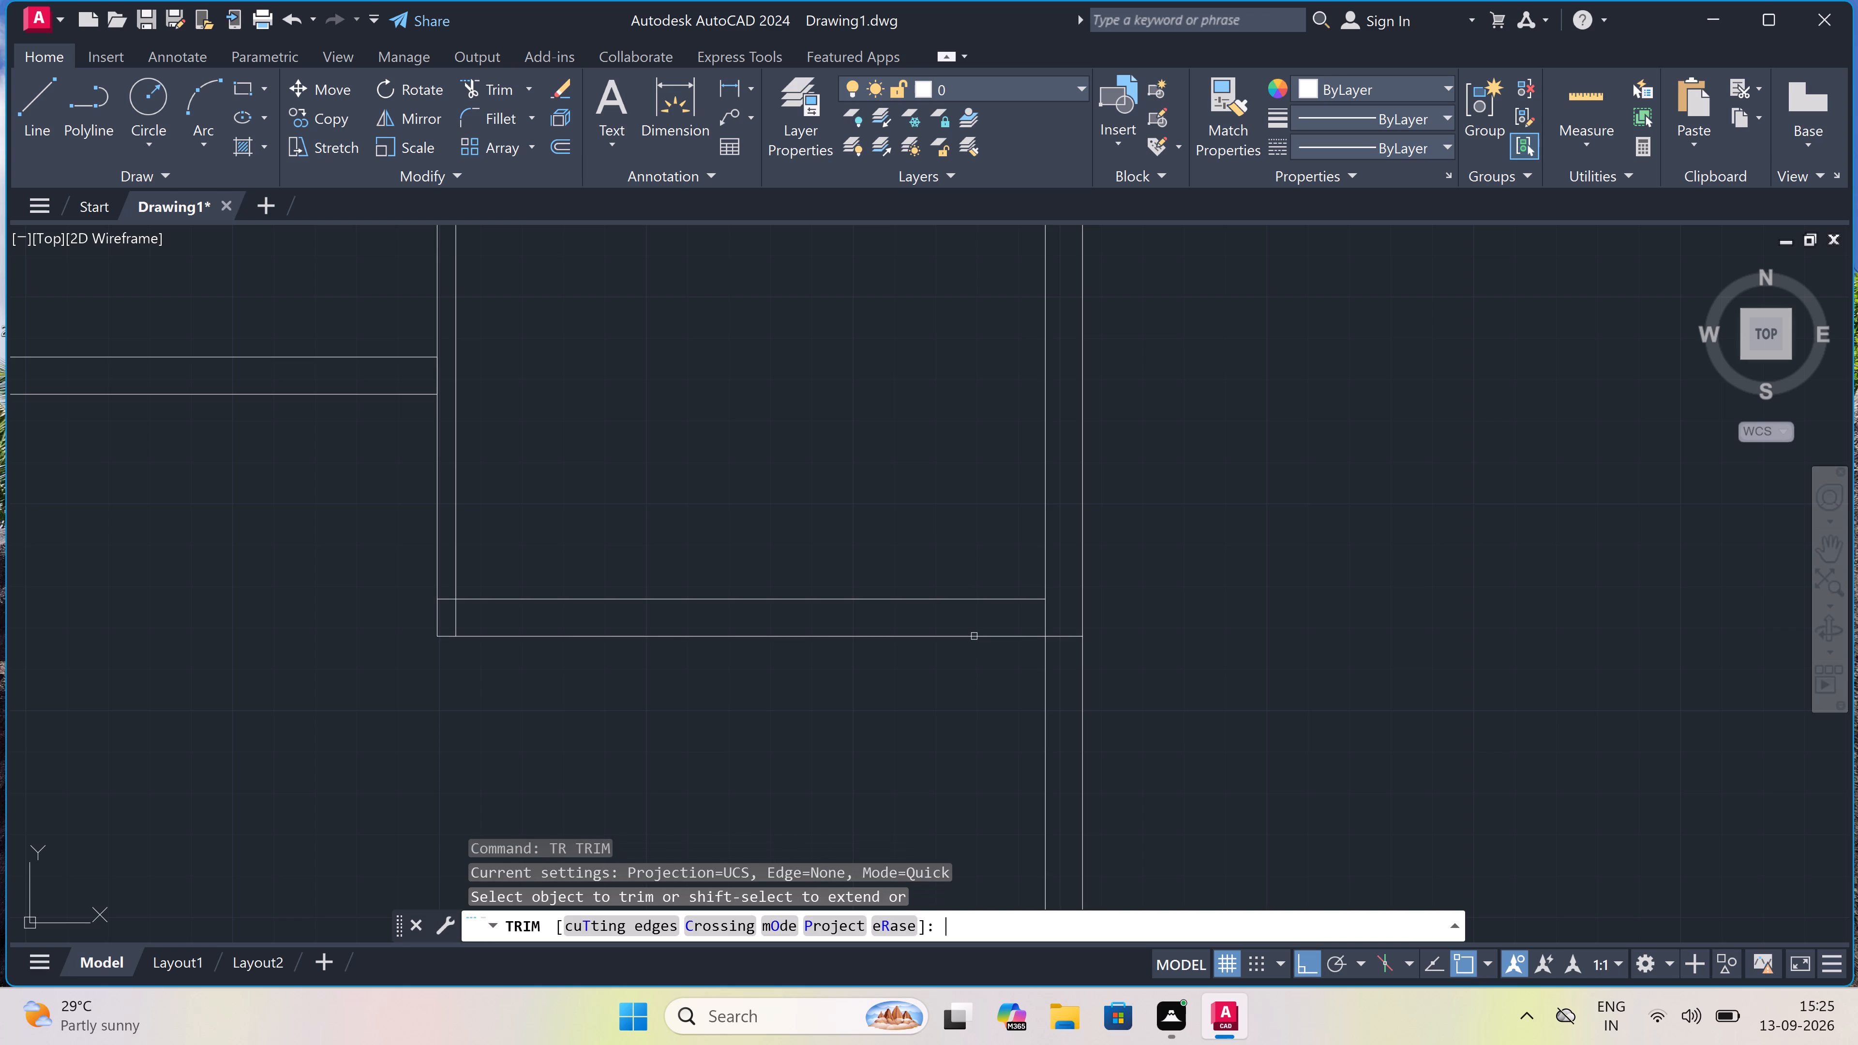
left_click_drag(917, 719, 1212, 640)
left_click(1257, 621)
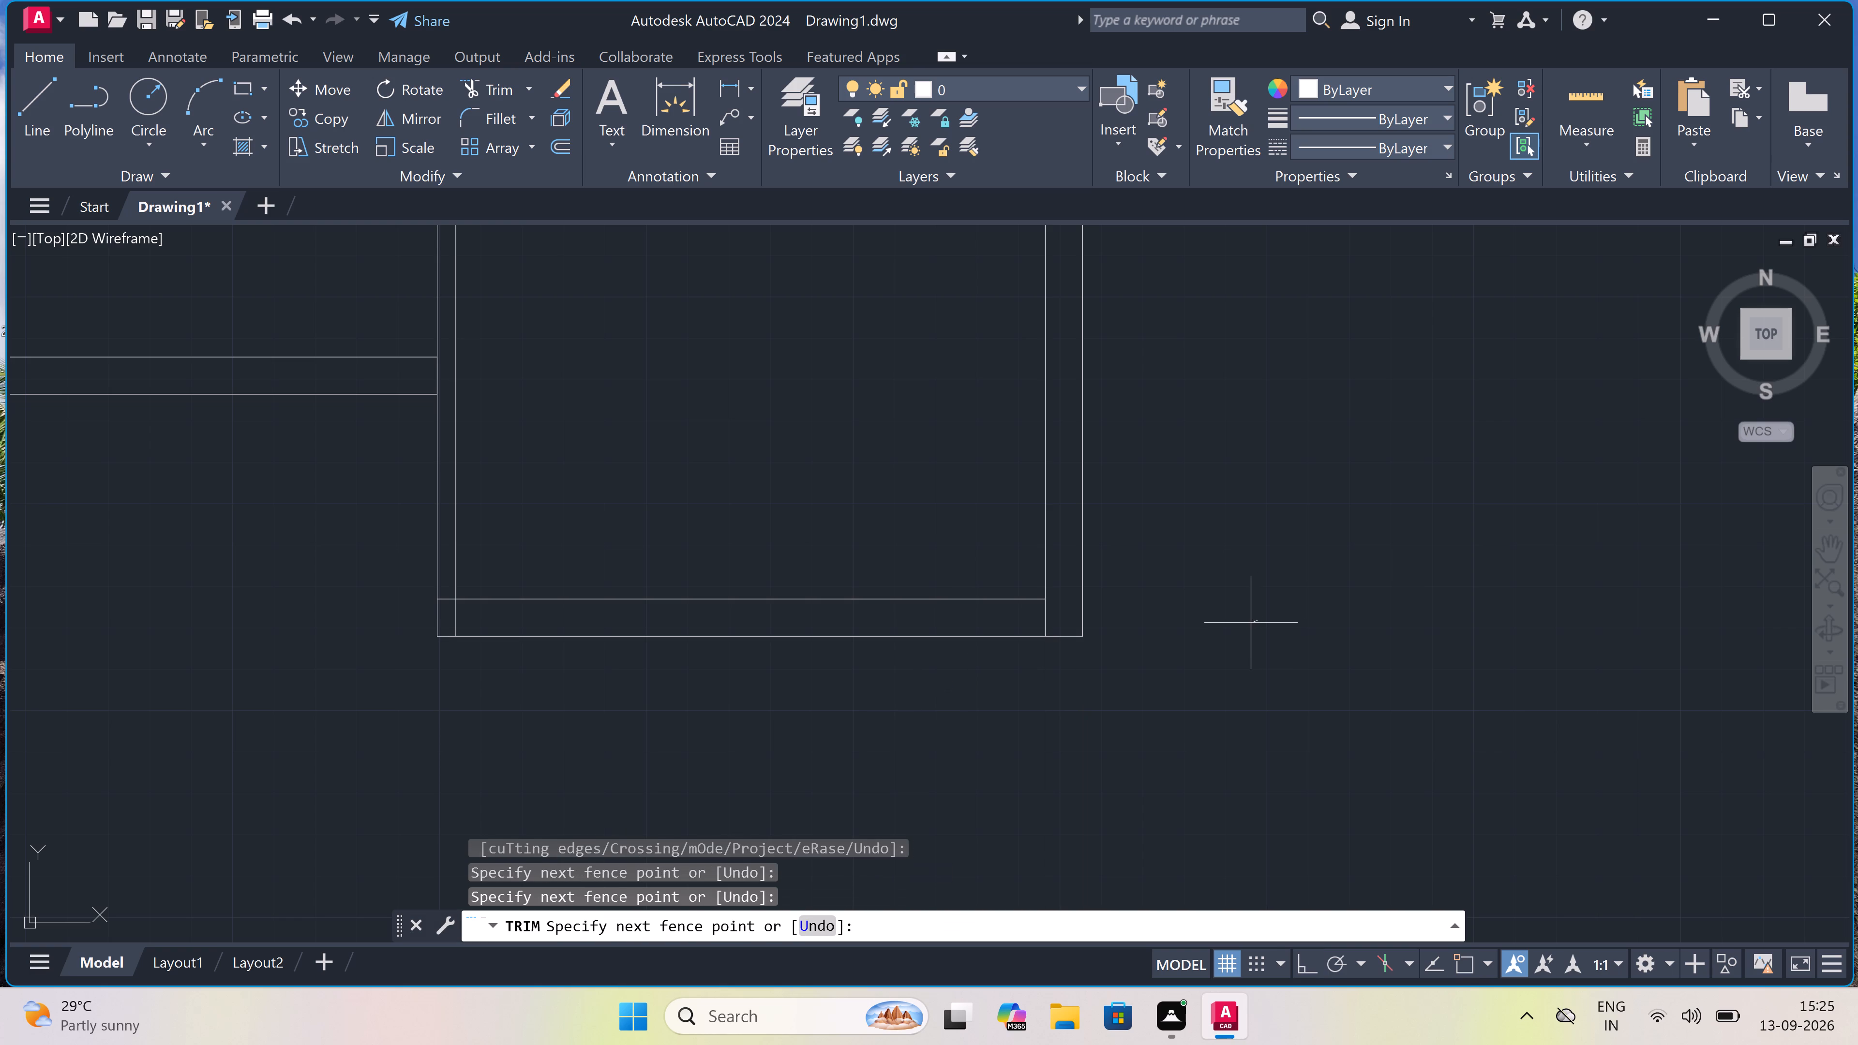
key("Escape")
Trim the overlapping inner wall lines at the top-left corner of the exterior walls.
scroll(1248, 626, "down", 5)
scroll(1210, 477, "up", 4)
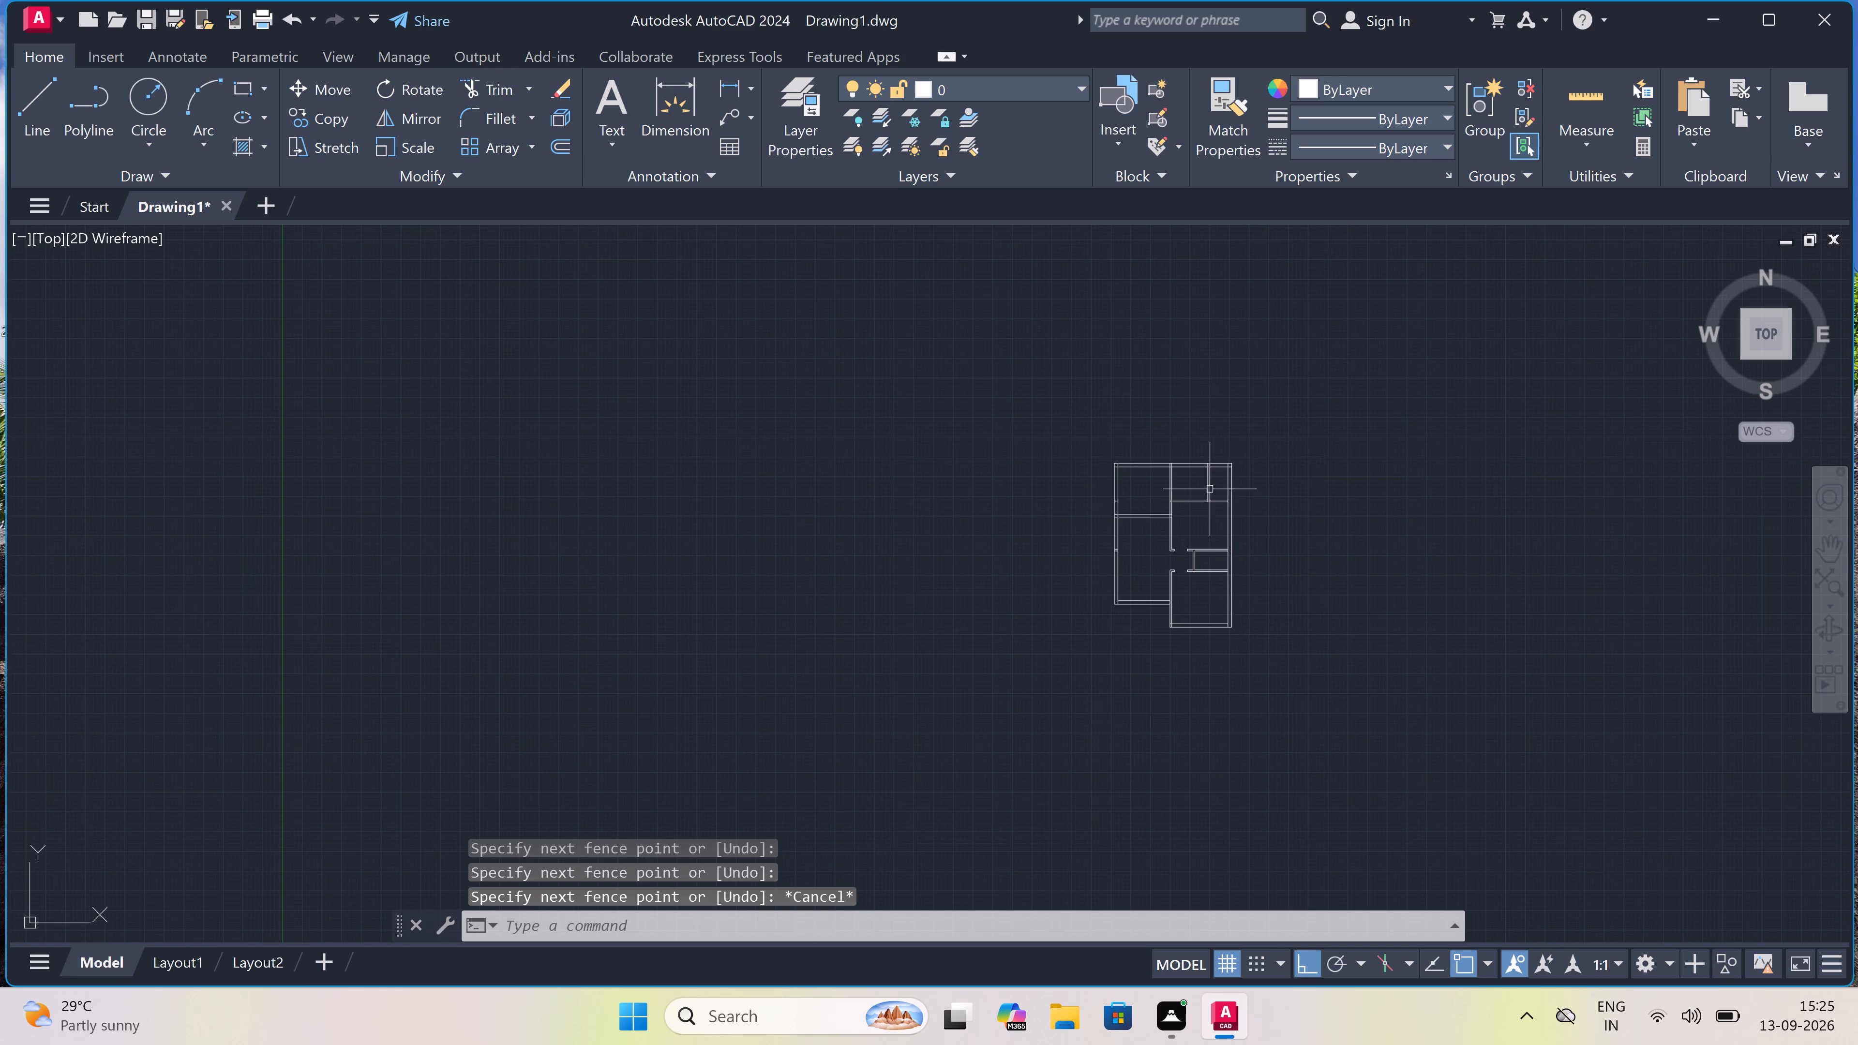
scroll(945, 447, "up", 4)
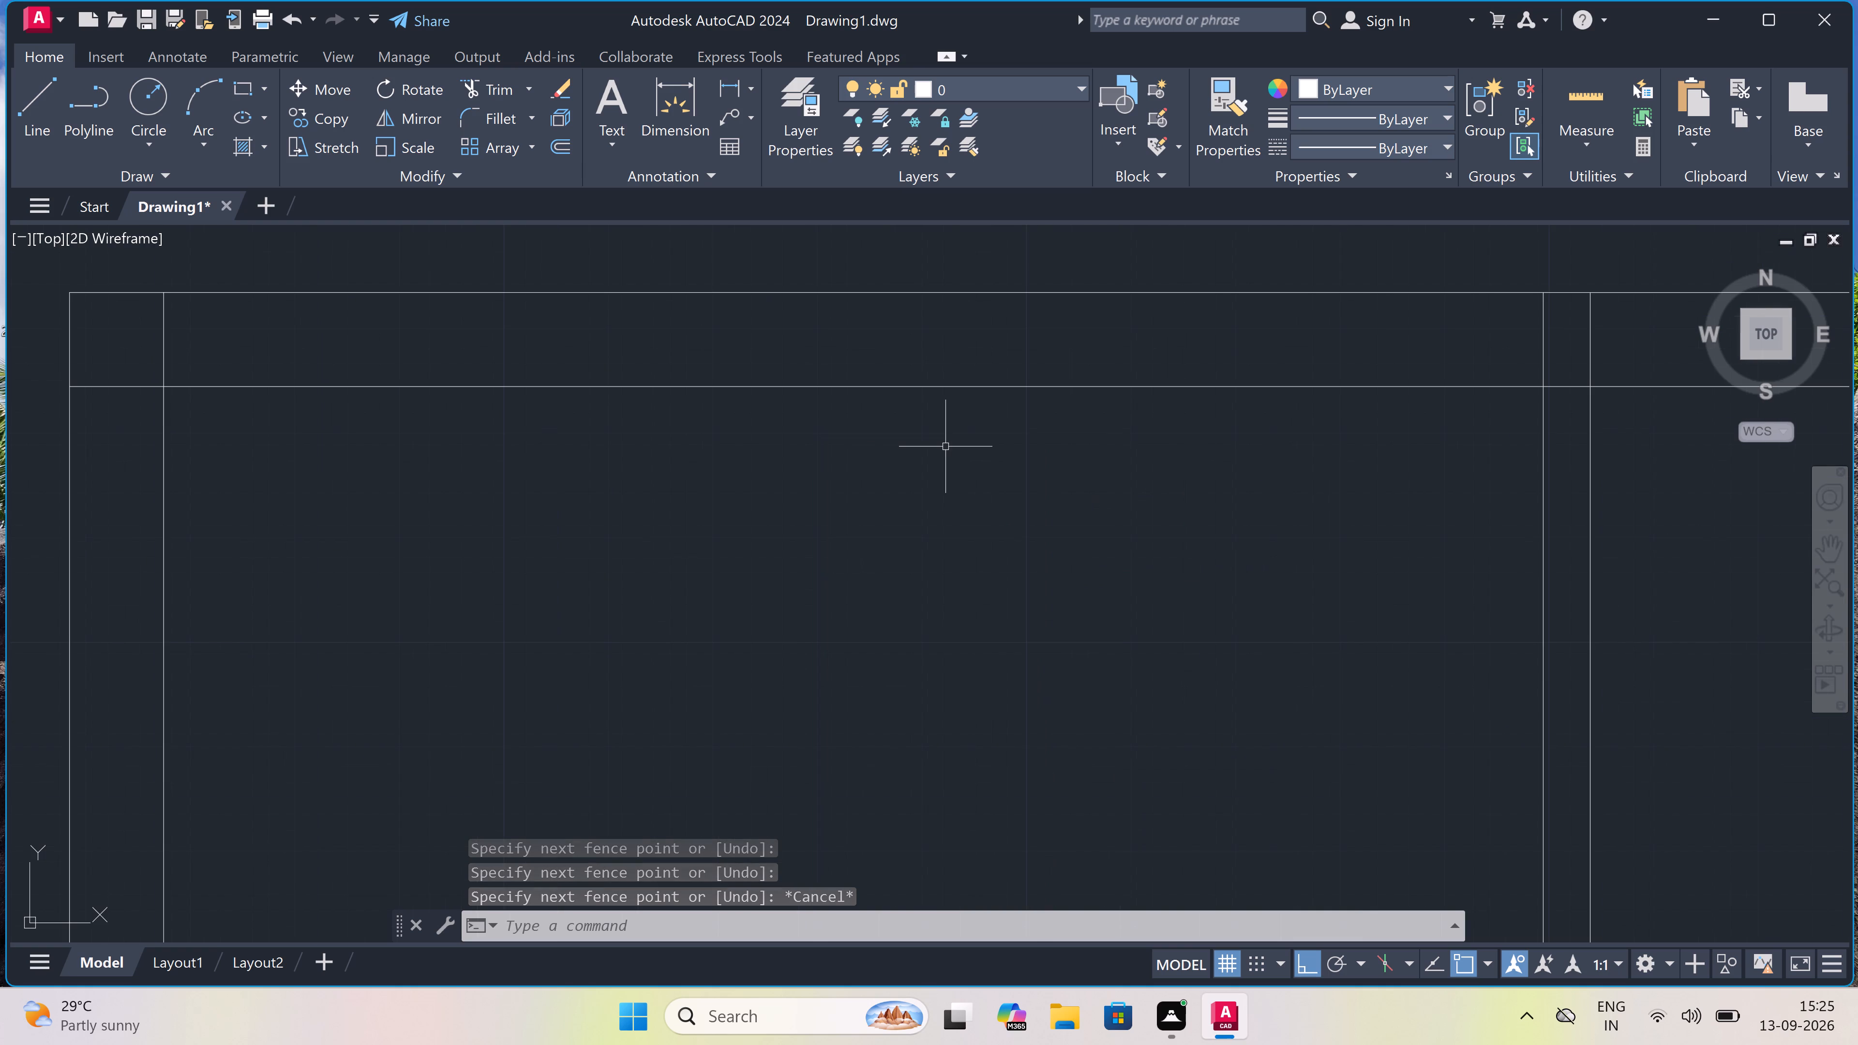
scroll(945, 447, "down", 1)
key("space")
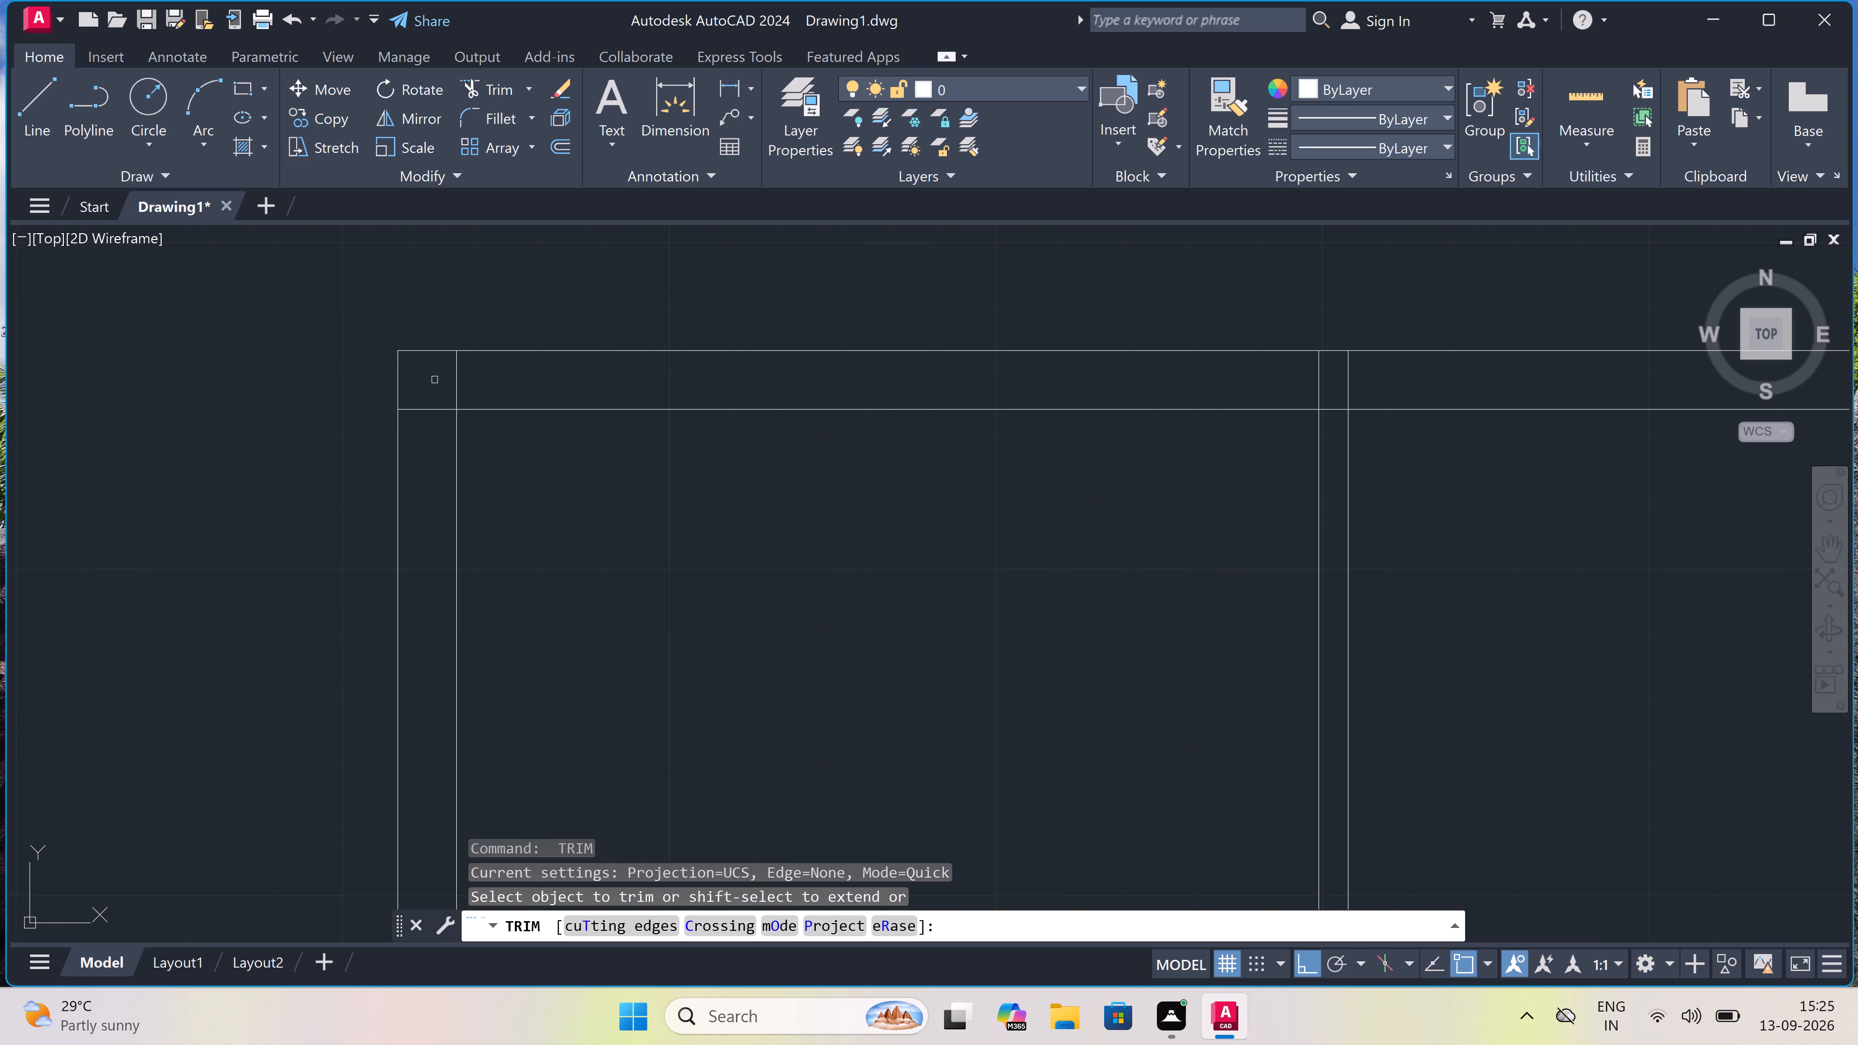
left_click_drag(435, 380, 442, 417)
left_click(441, 500)
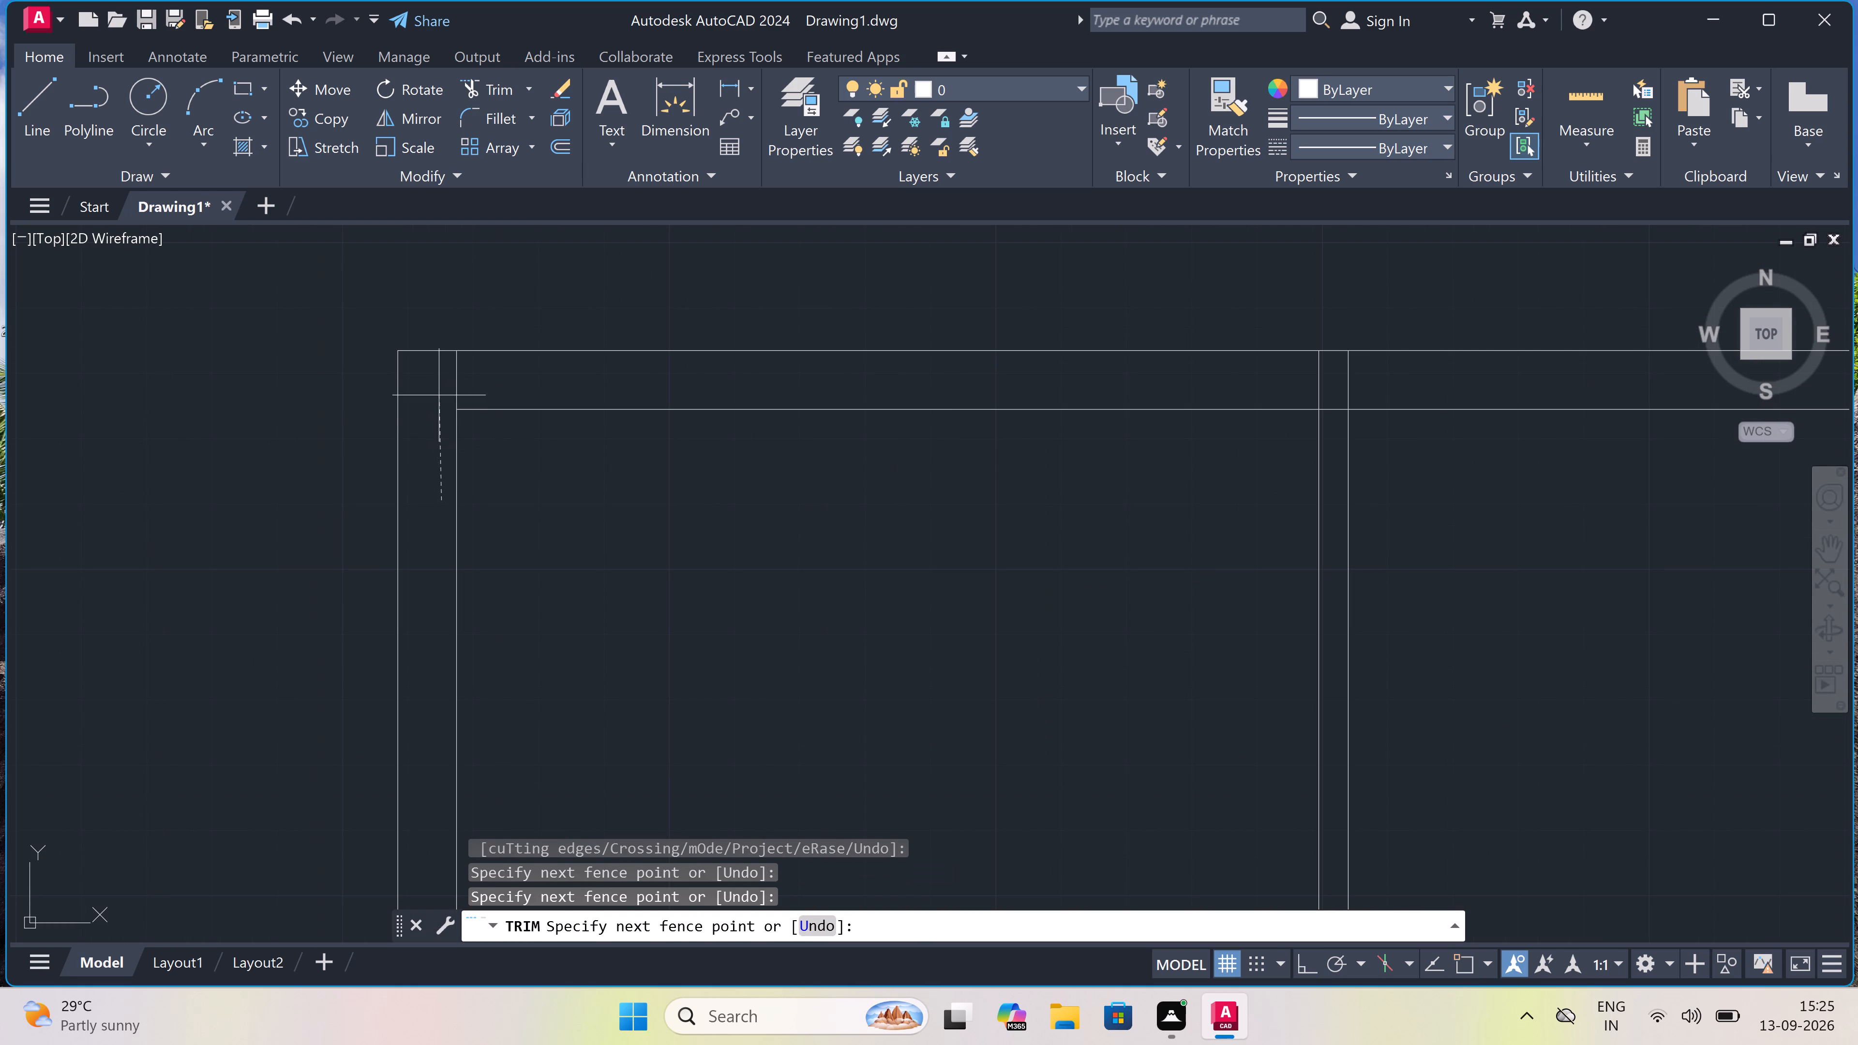
left_click(462, 366)
Trim the overlapping lines where the long vertical partition meets the top exterior wall, opening the junction.
scroll(463, 371, "down", 2)
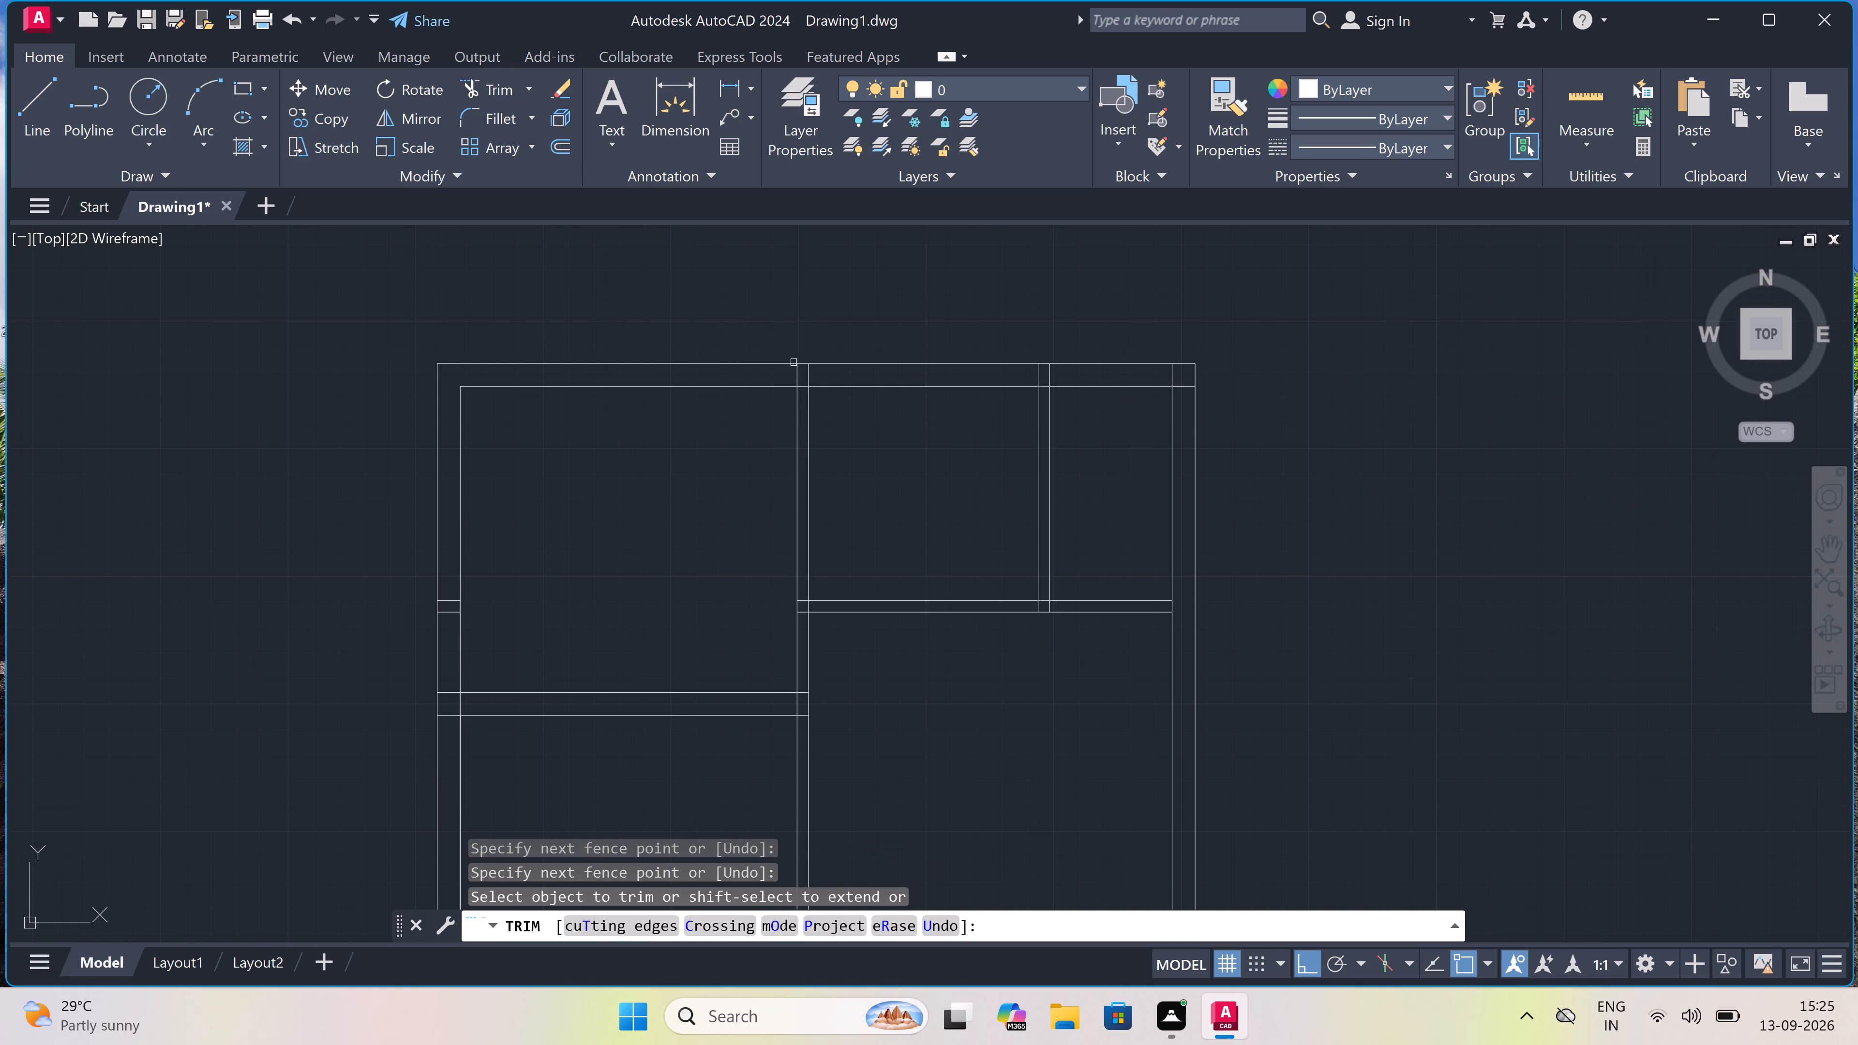
scroll(844, 362, "up", 4)
left_click_drag(760, 439, 748, 439)
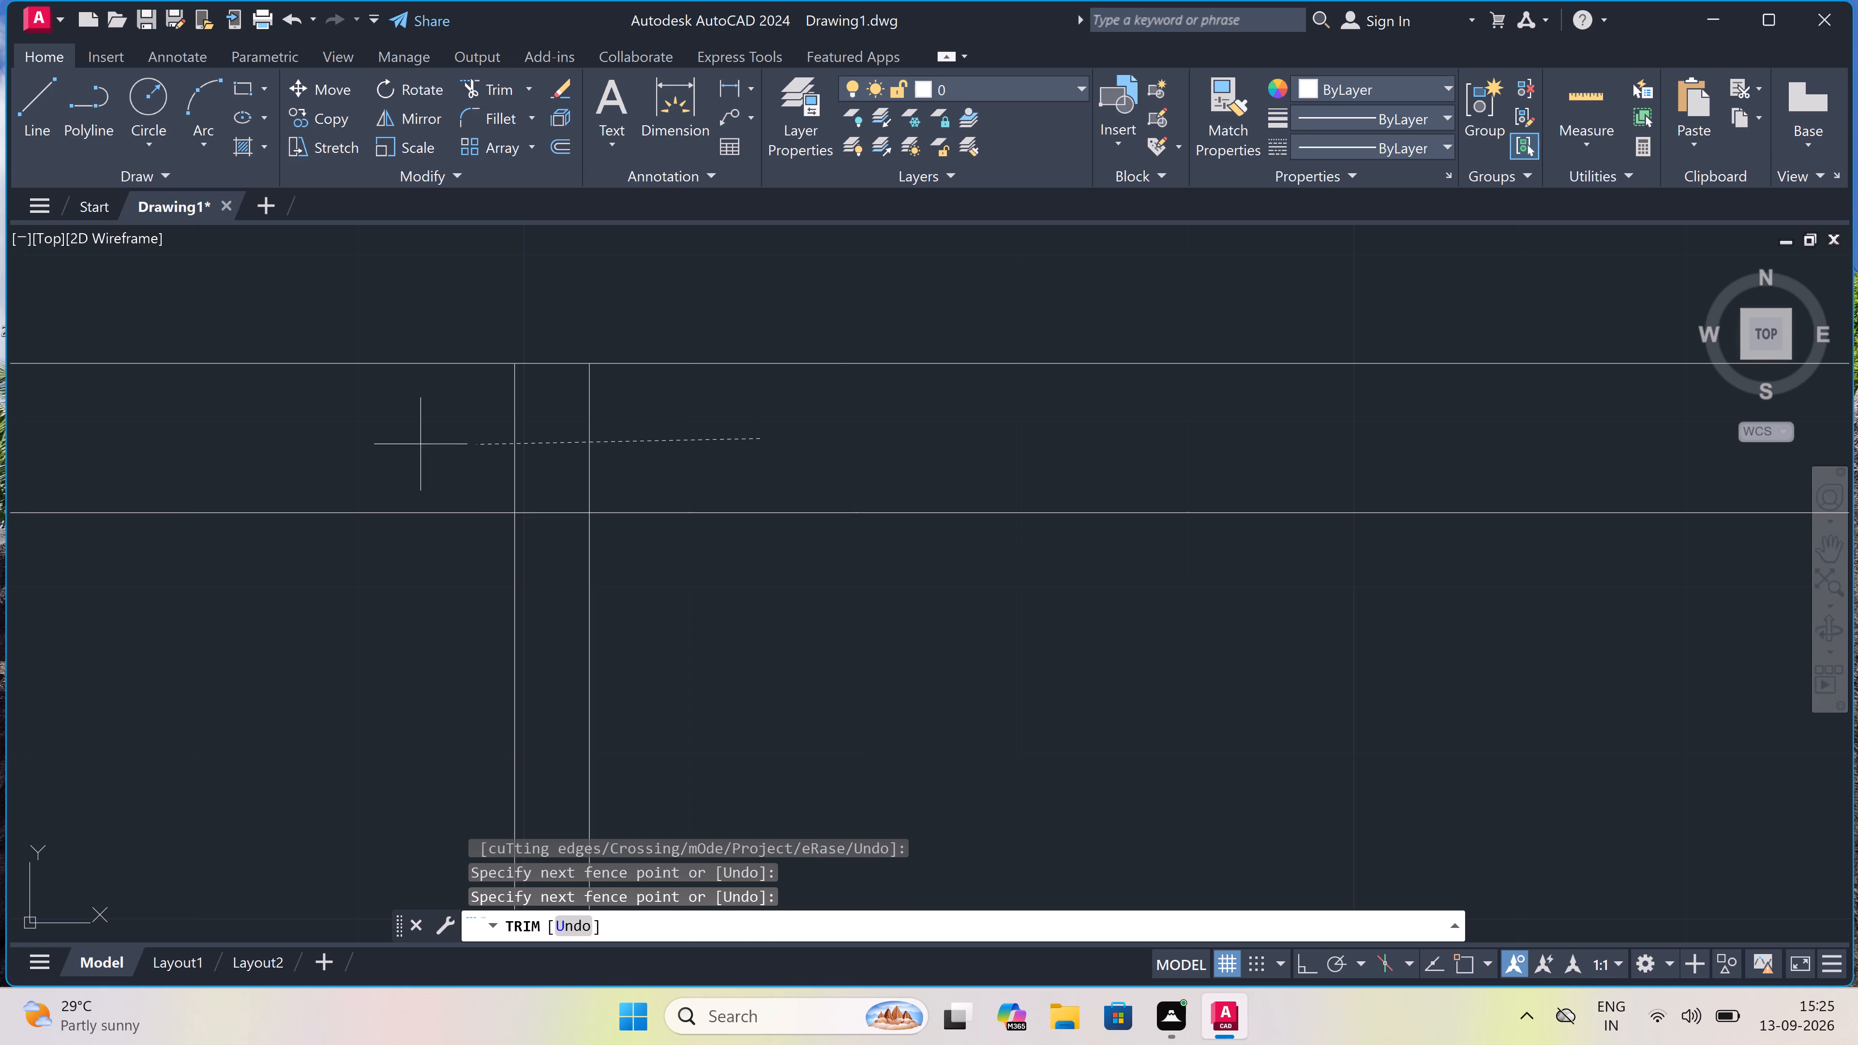
left_click(328, 447)
left_click_drag(561, 573, 561, 569)
left_click(539, 447)
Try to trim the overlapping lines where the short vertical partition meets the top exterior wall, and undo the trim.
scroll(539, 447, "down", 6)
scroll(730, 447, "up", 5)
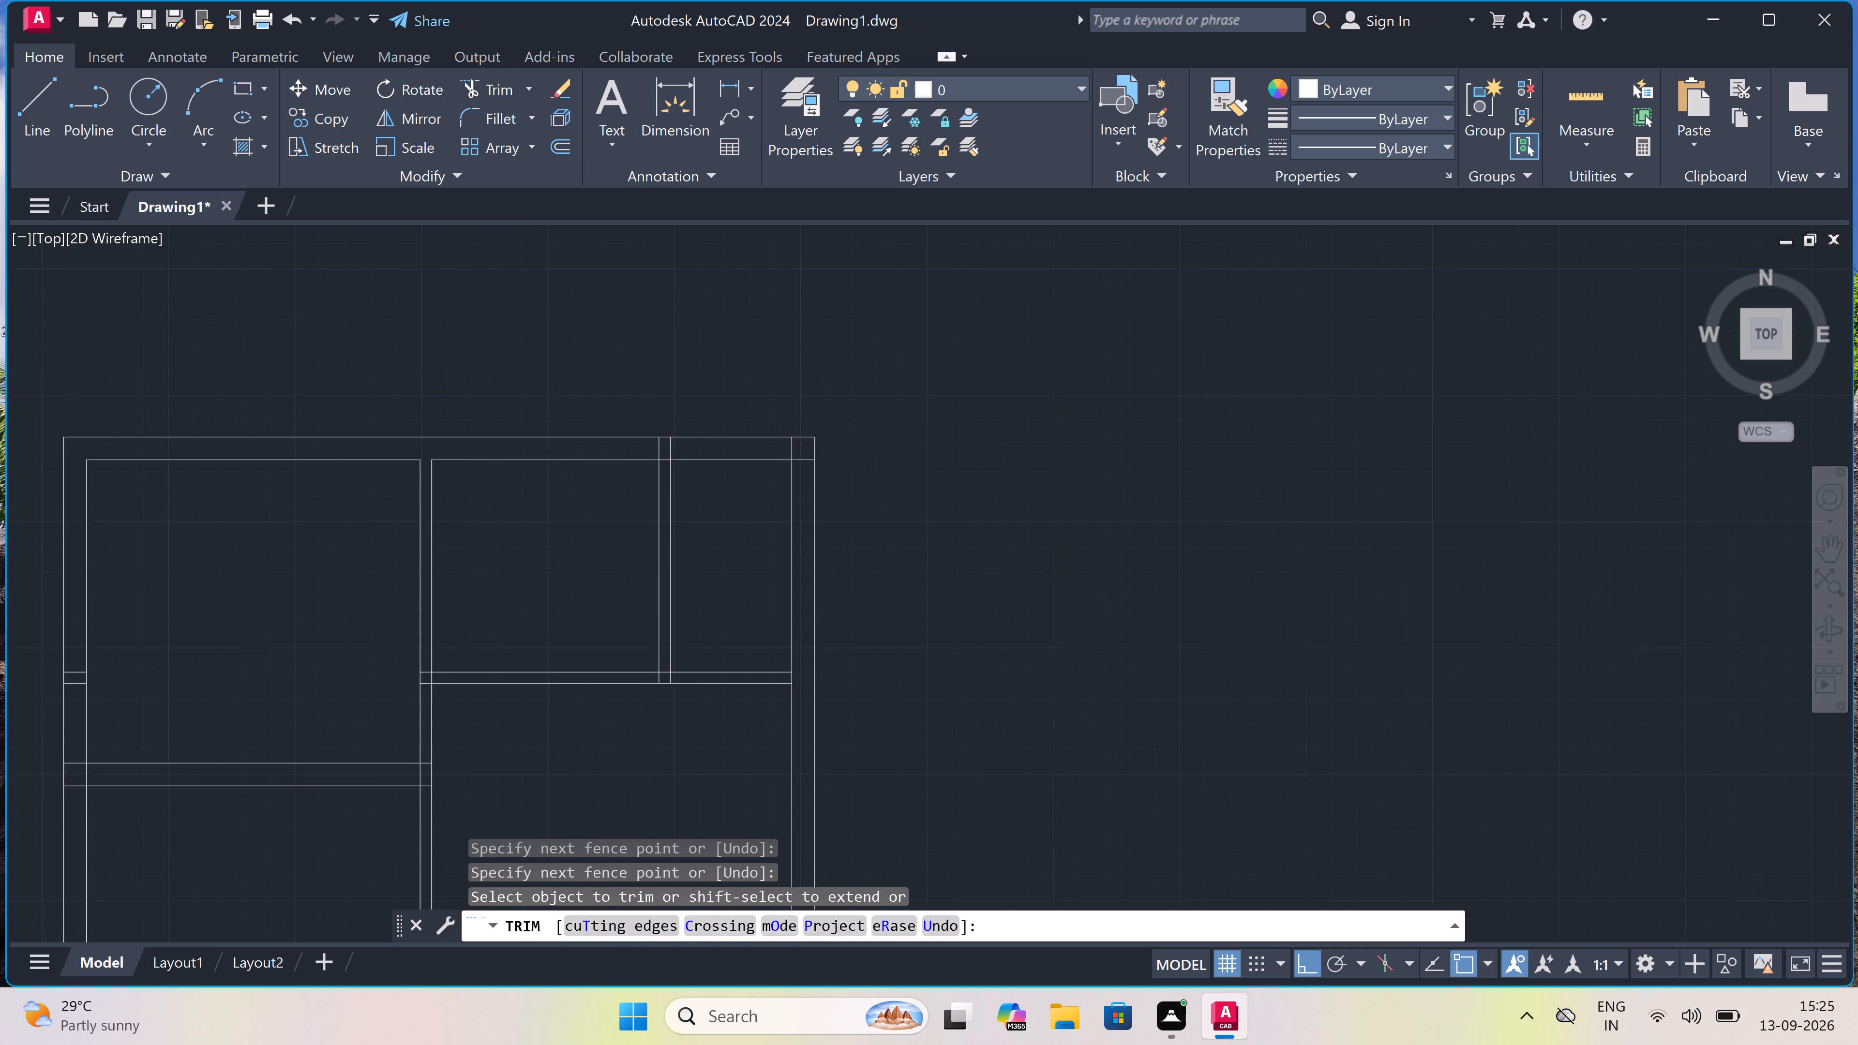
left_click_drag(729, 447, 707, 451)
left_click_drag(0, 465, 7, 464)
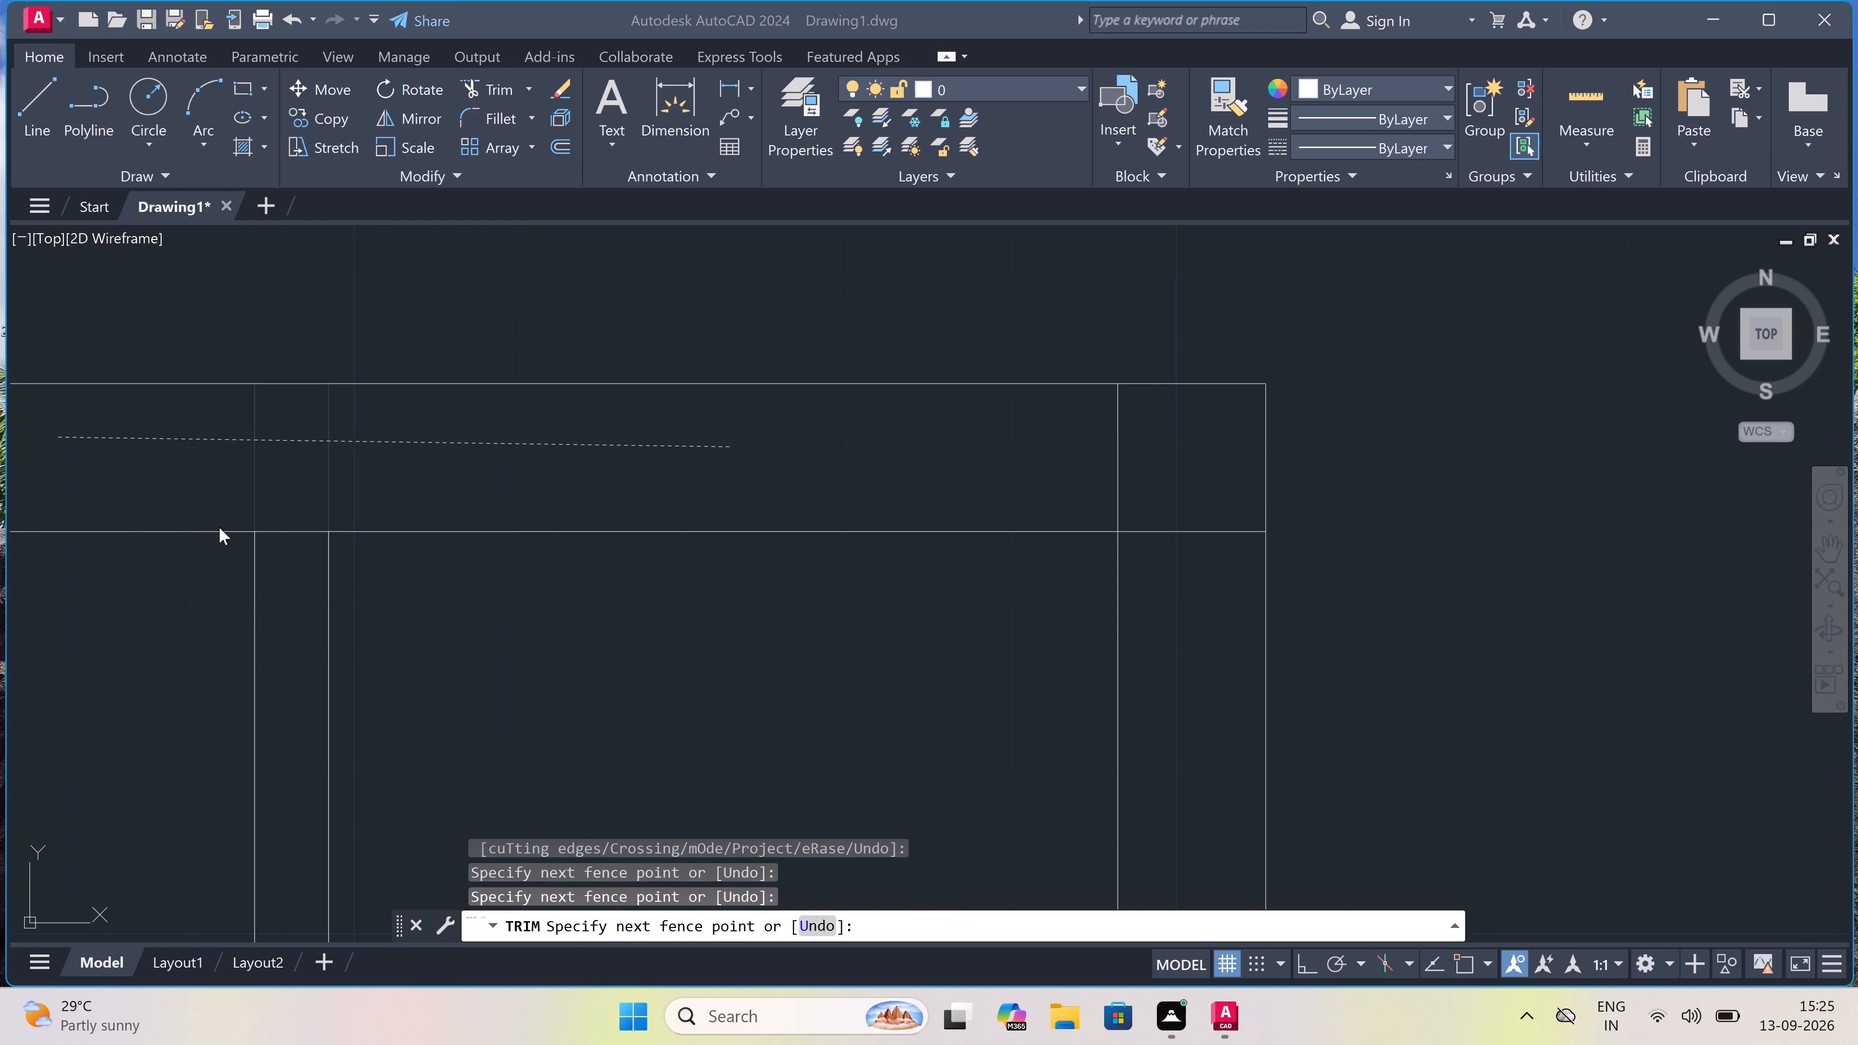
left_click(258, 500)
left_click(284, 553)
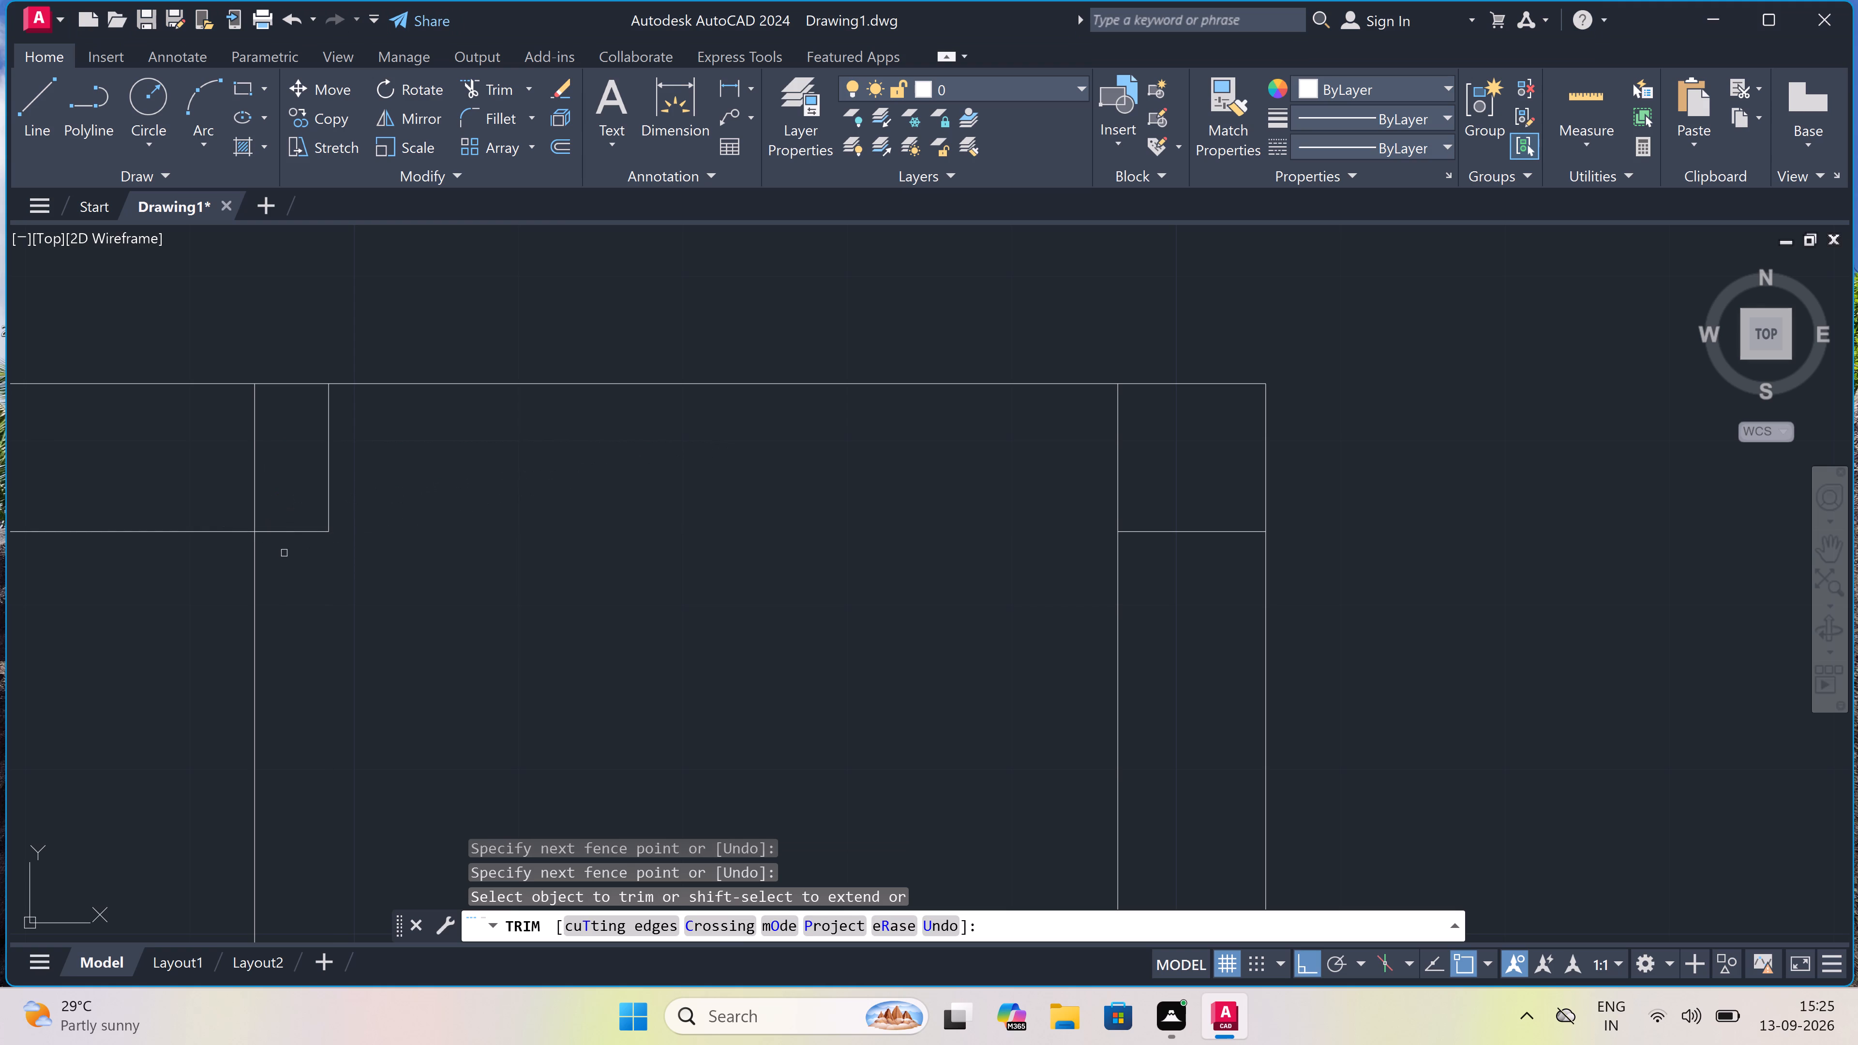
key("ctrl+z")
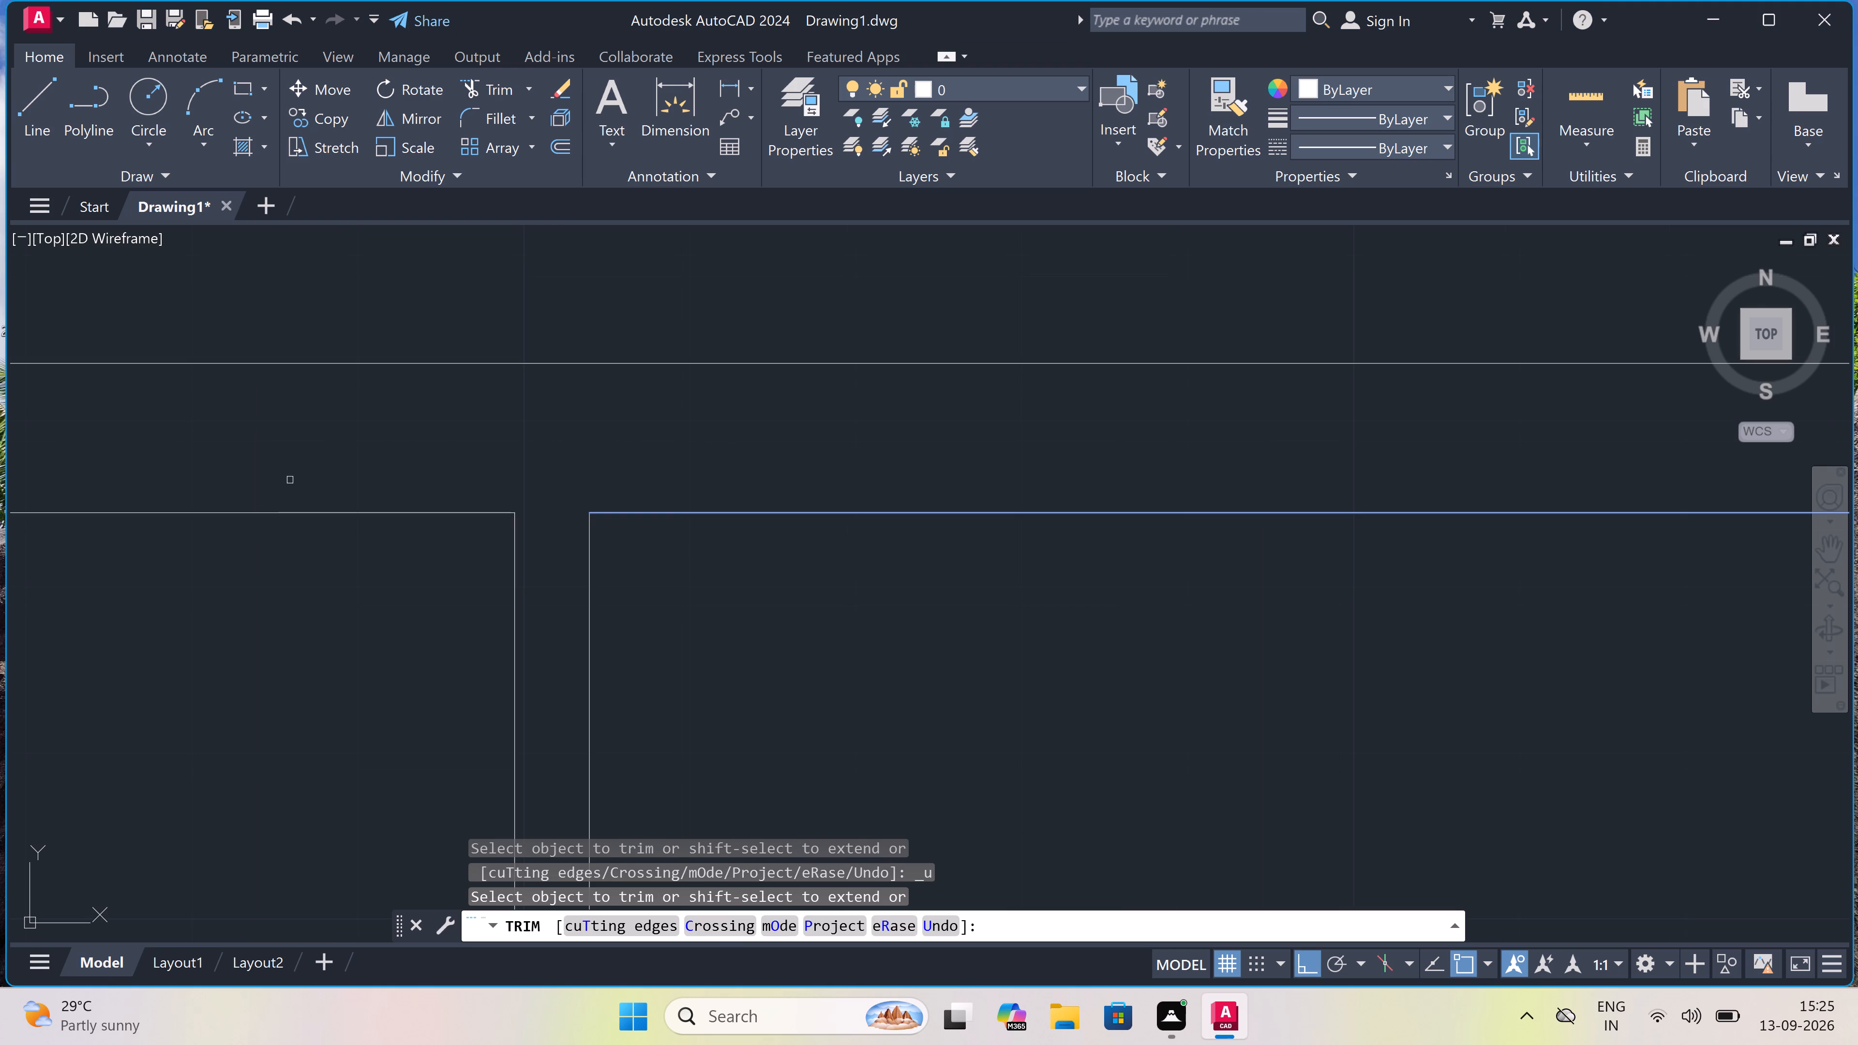
Trim the overlapping lines where the short vertical partition meets the top exterior wall, opening the junction.
scroll(352, 444, "down", 5)
scroll(681, 451, "up", 5)
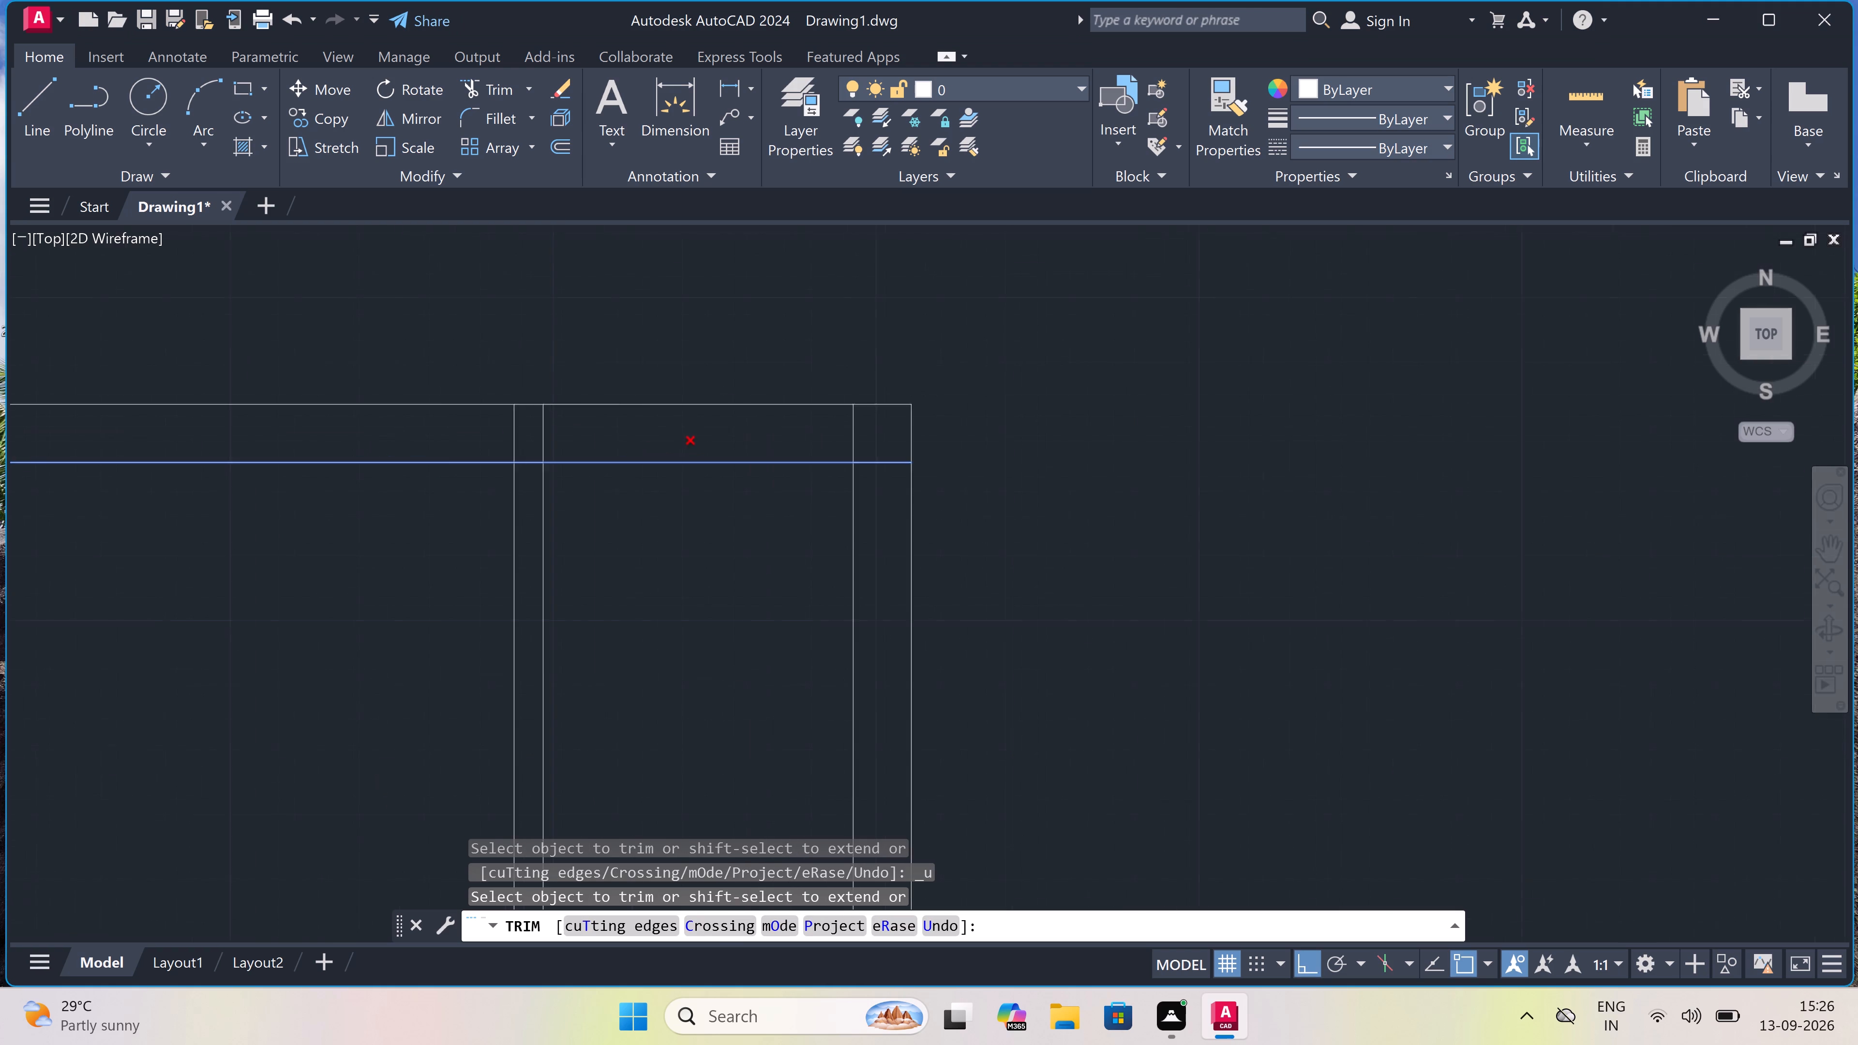
scroll(585, 389, "down", 3)
left_click_drag(584, 387, 575, 387)
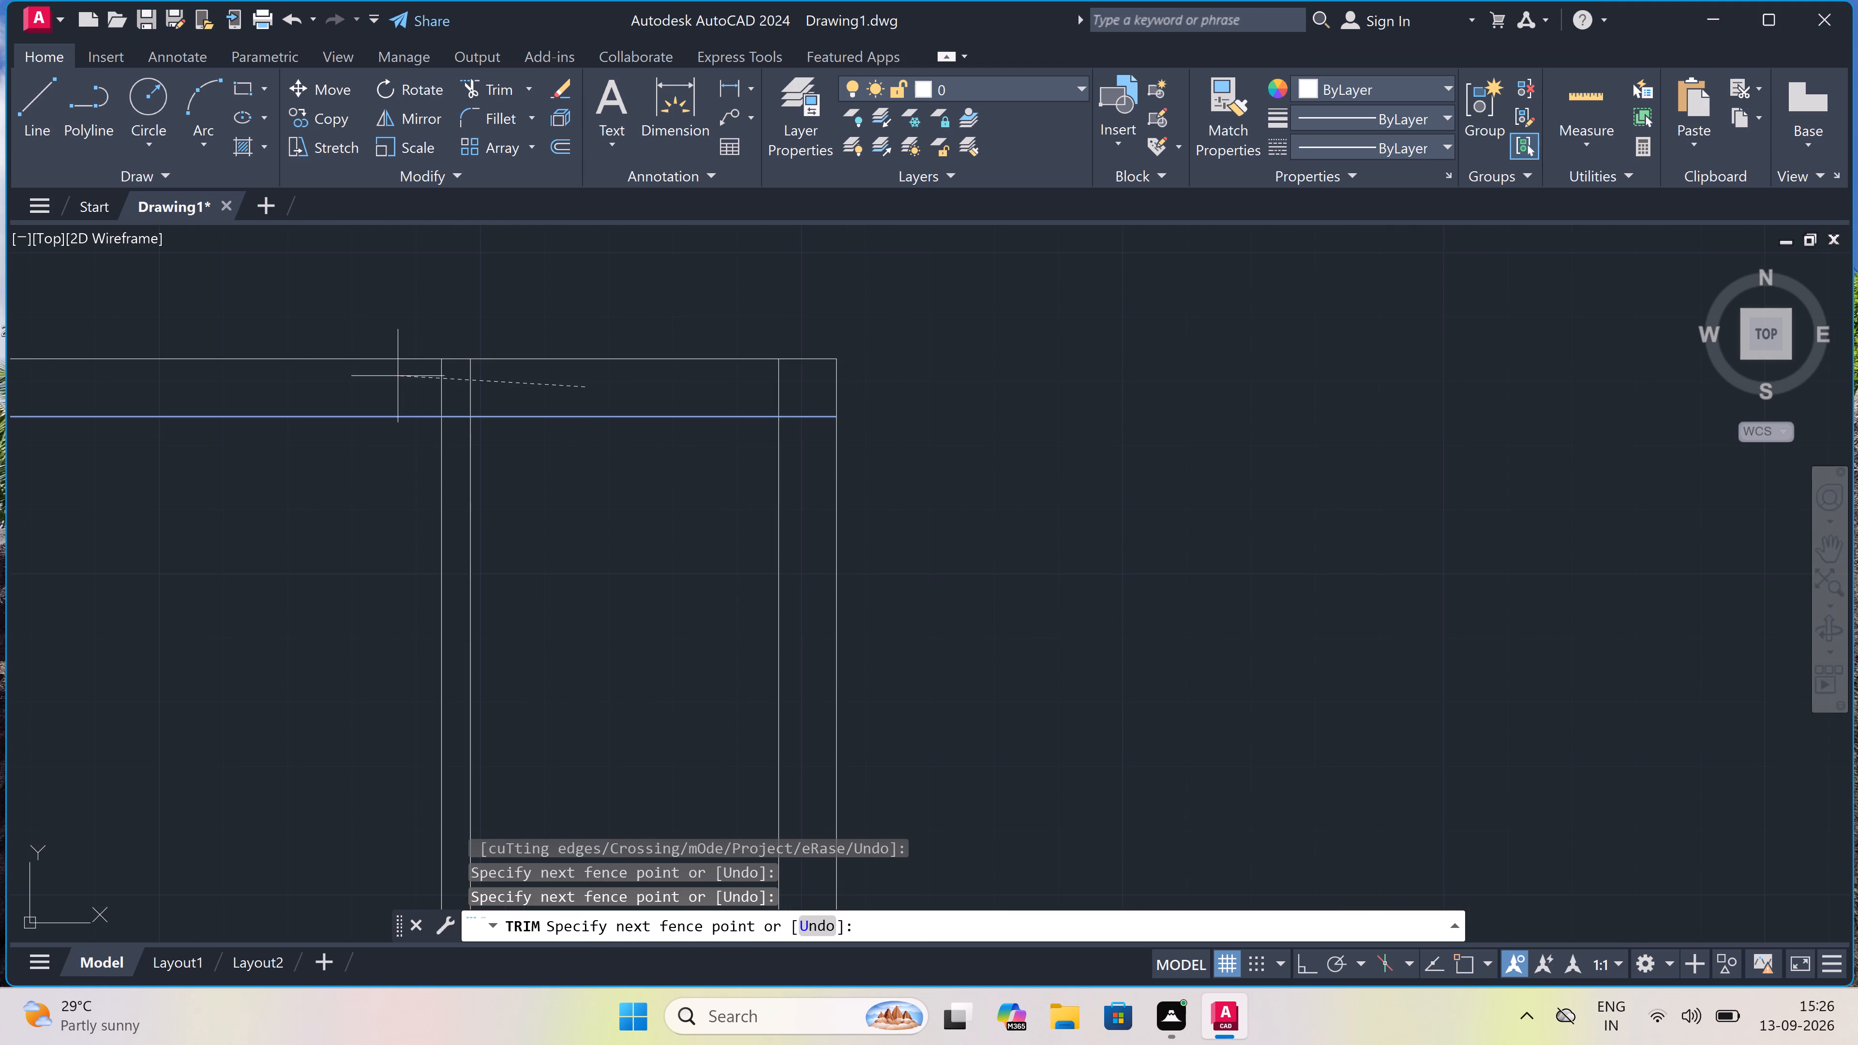
left_click(306, 379)
scroll(422, 425, "up", 3)
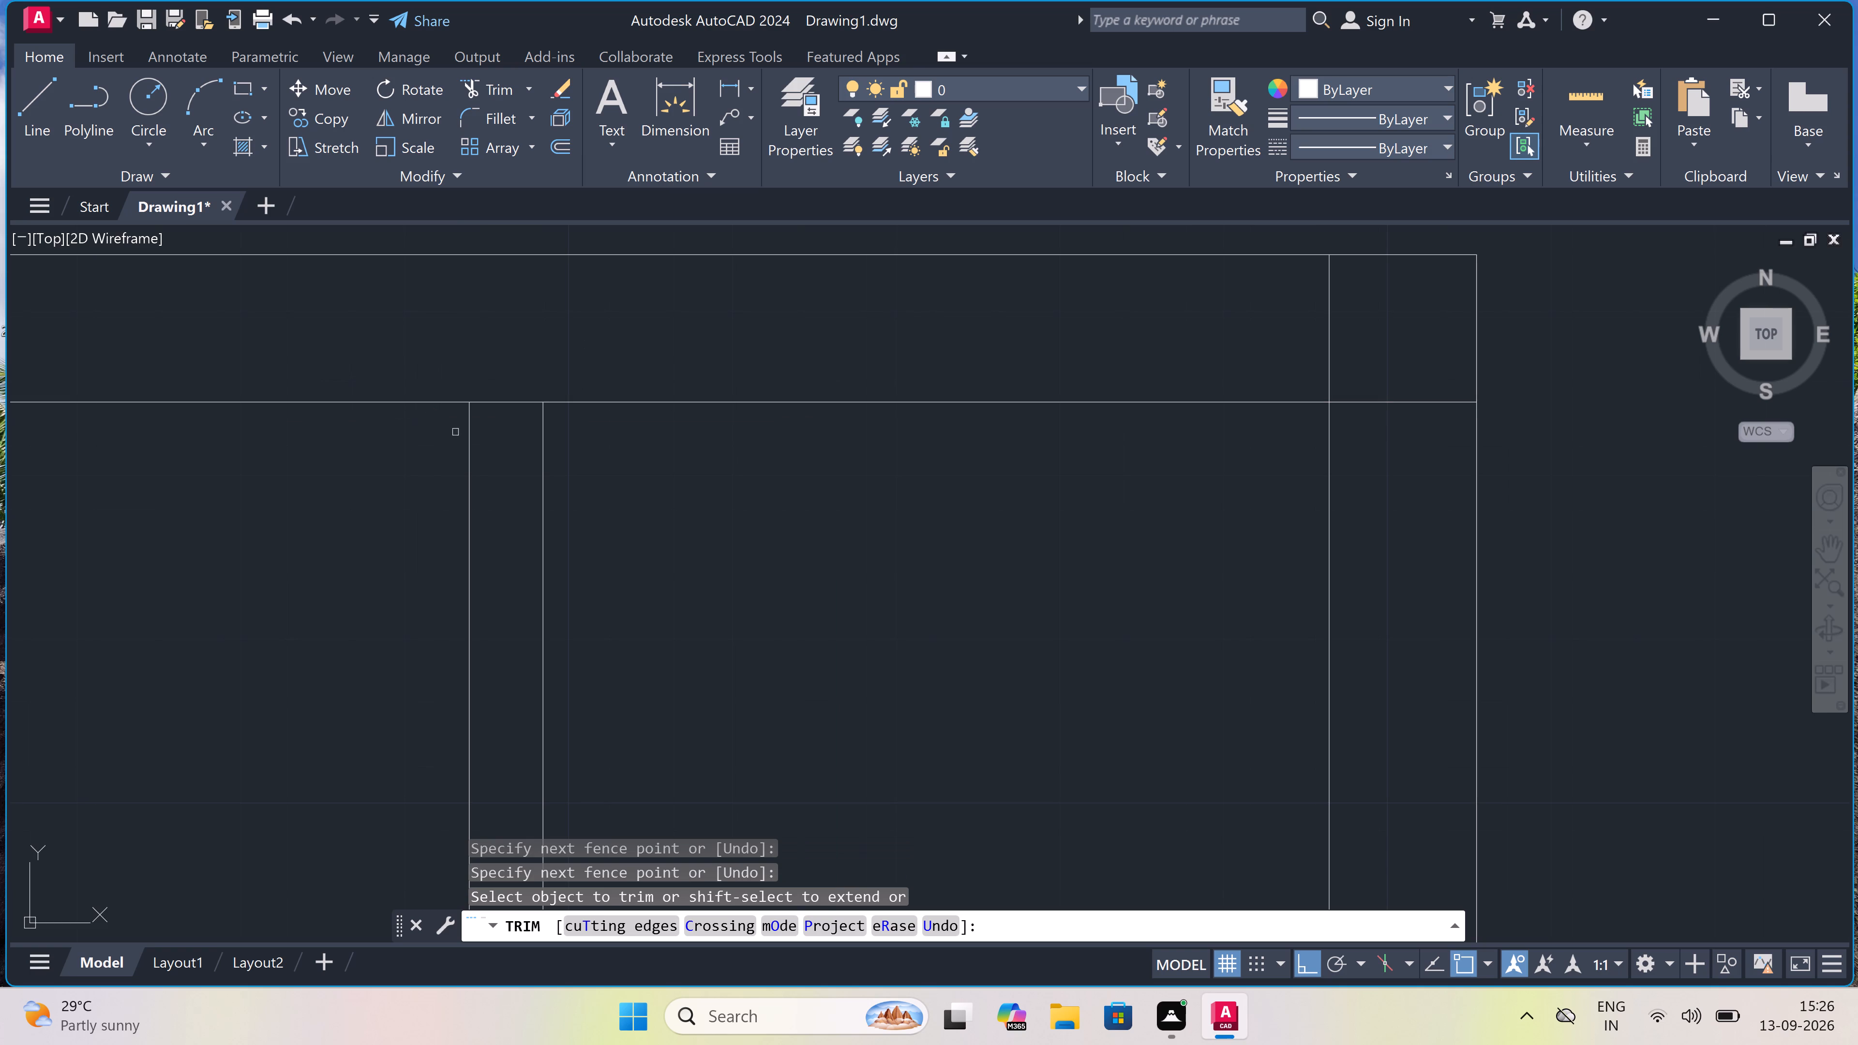
scroll(510, 413, "up", 4)
left_click_drag(511, 413, 511, 391)
left_click(509, 331)
scroll(509, 331, "down", 2)
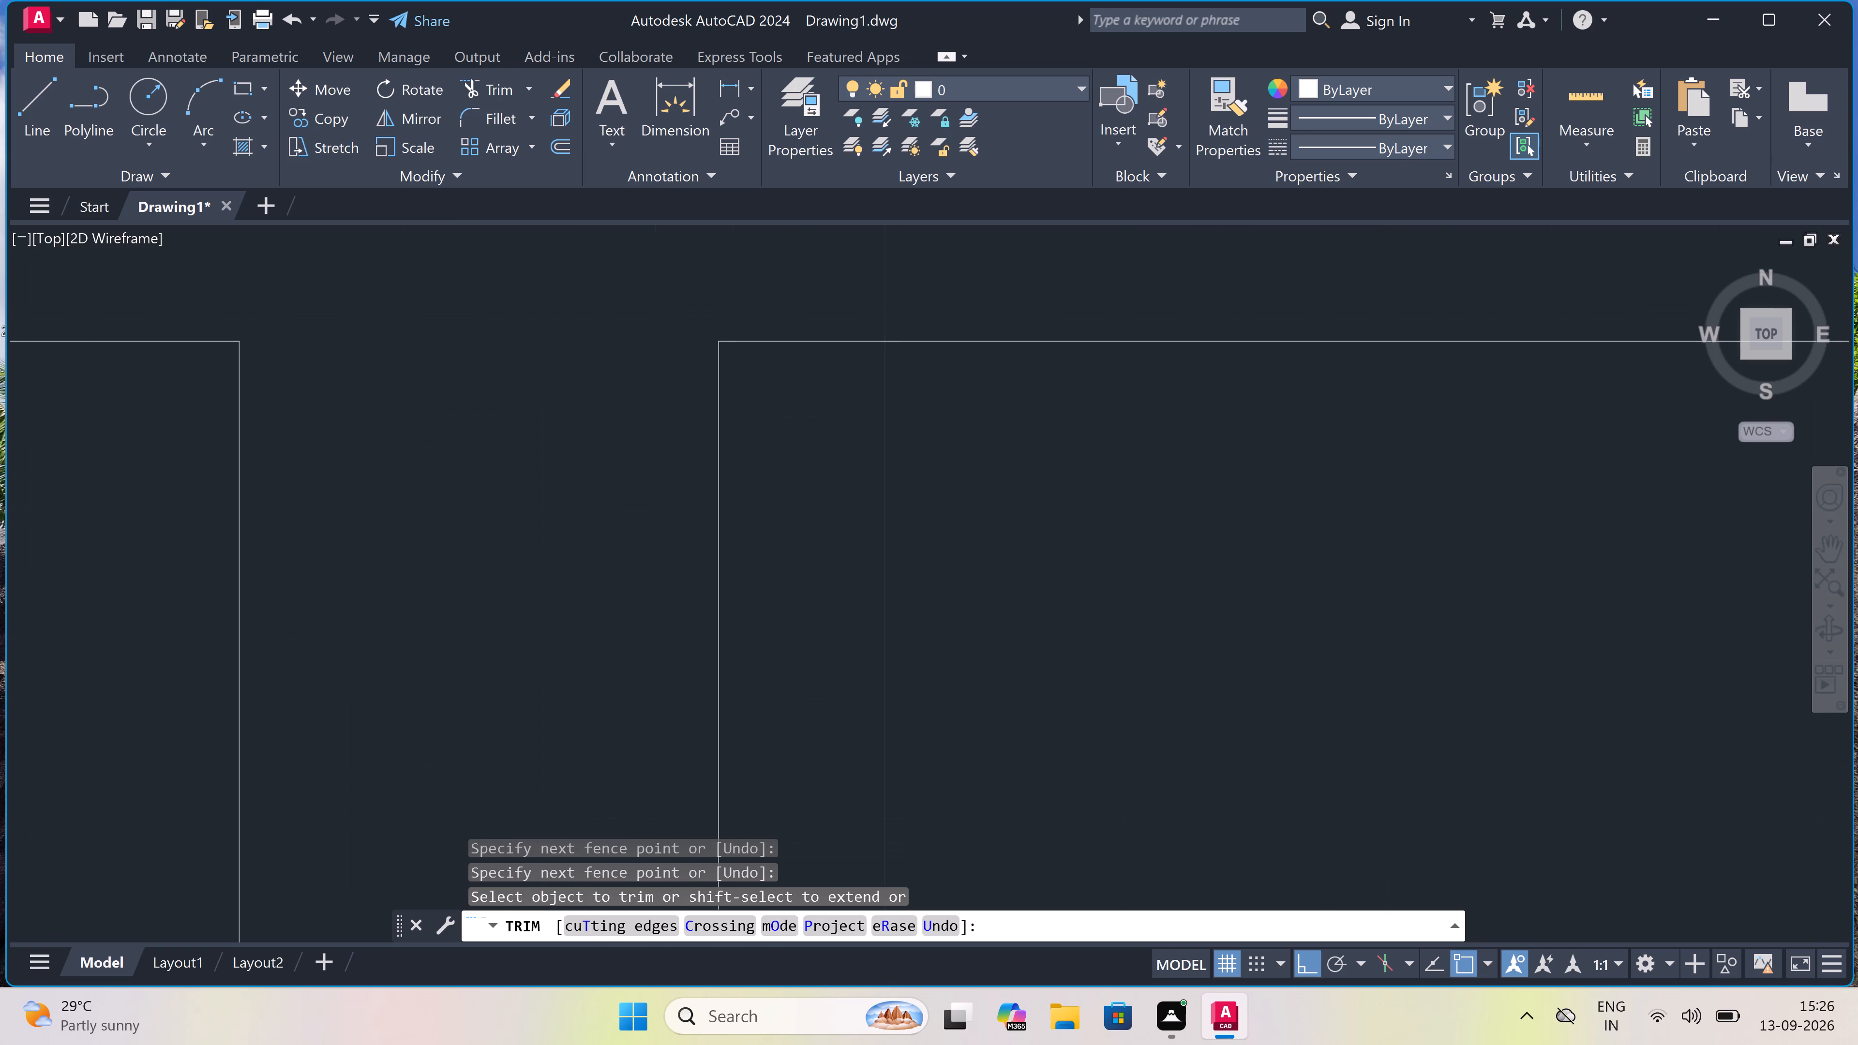
Trim the overlapping inner wall lines at the top-right corner of the exterior walls.
scroll(509, 331, "down", 4)
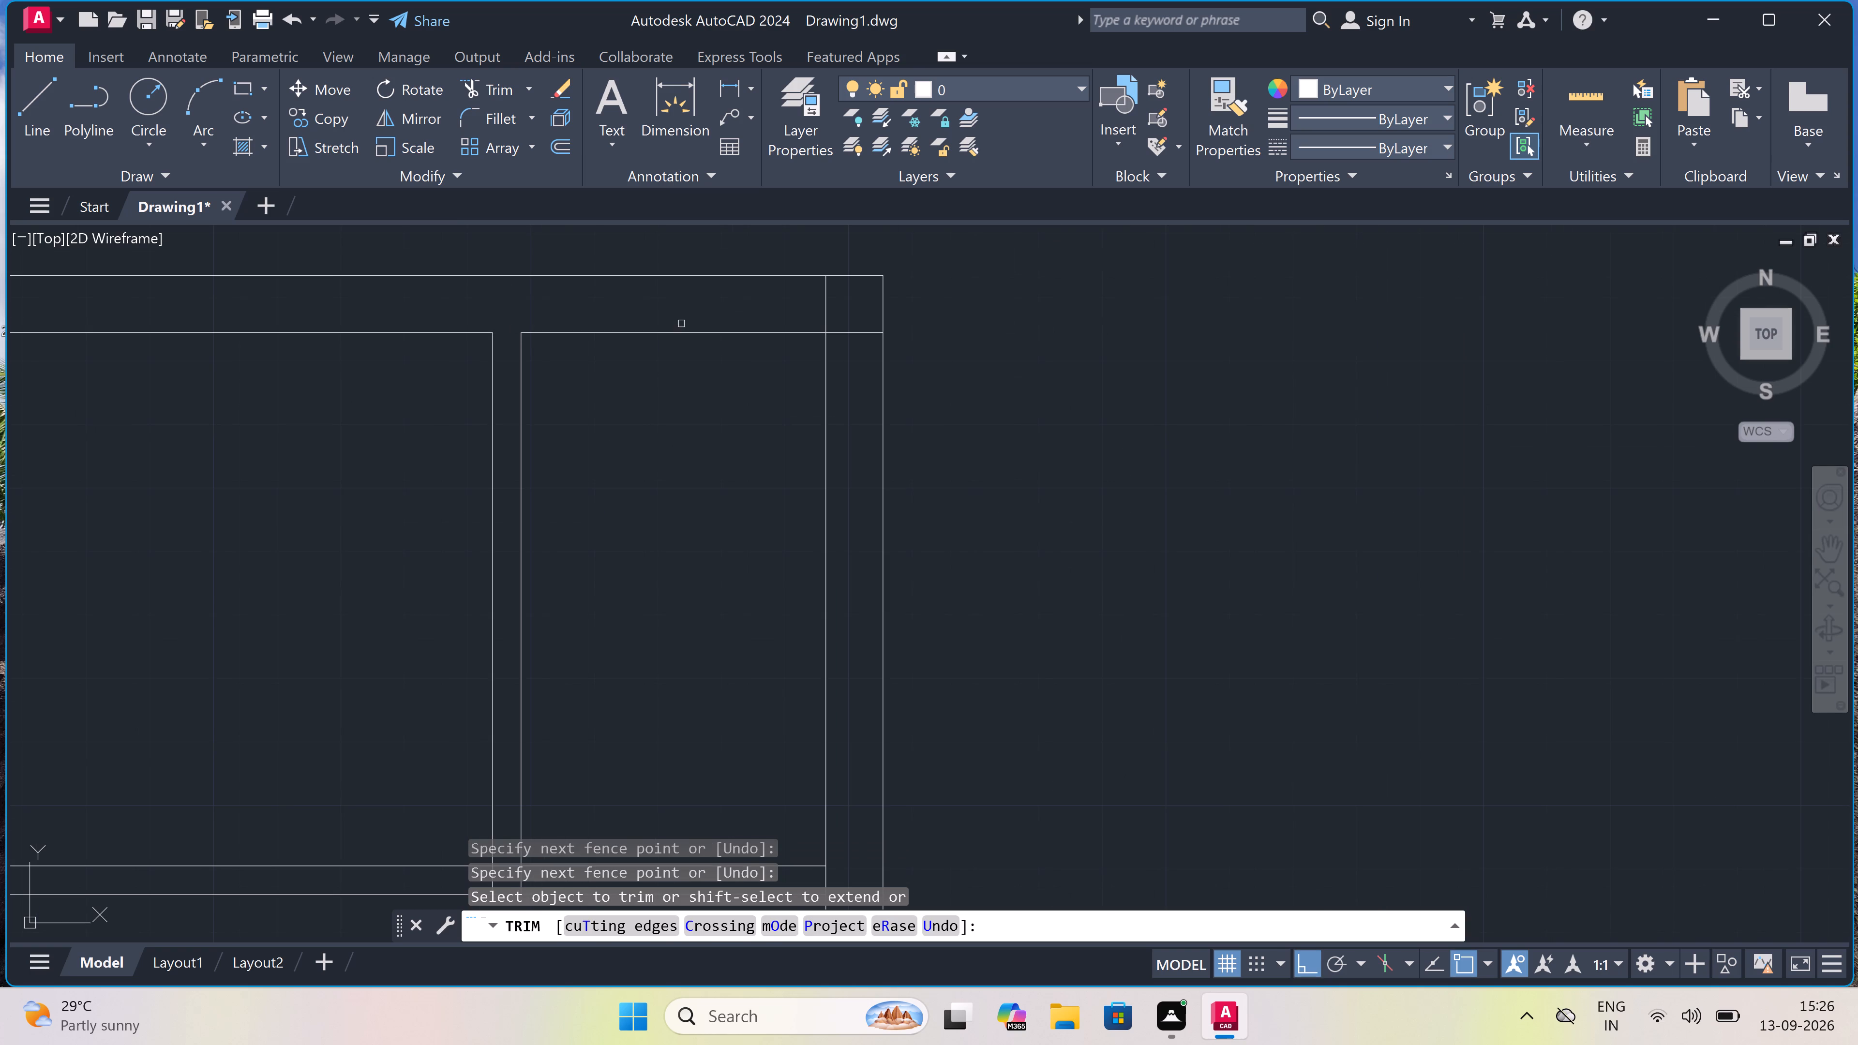
scroll(856, 287, "up", 3)
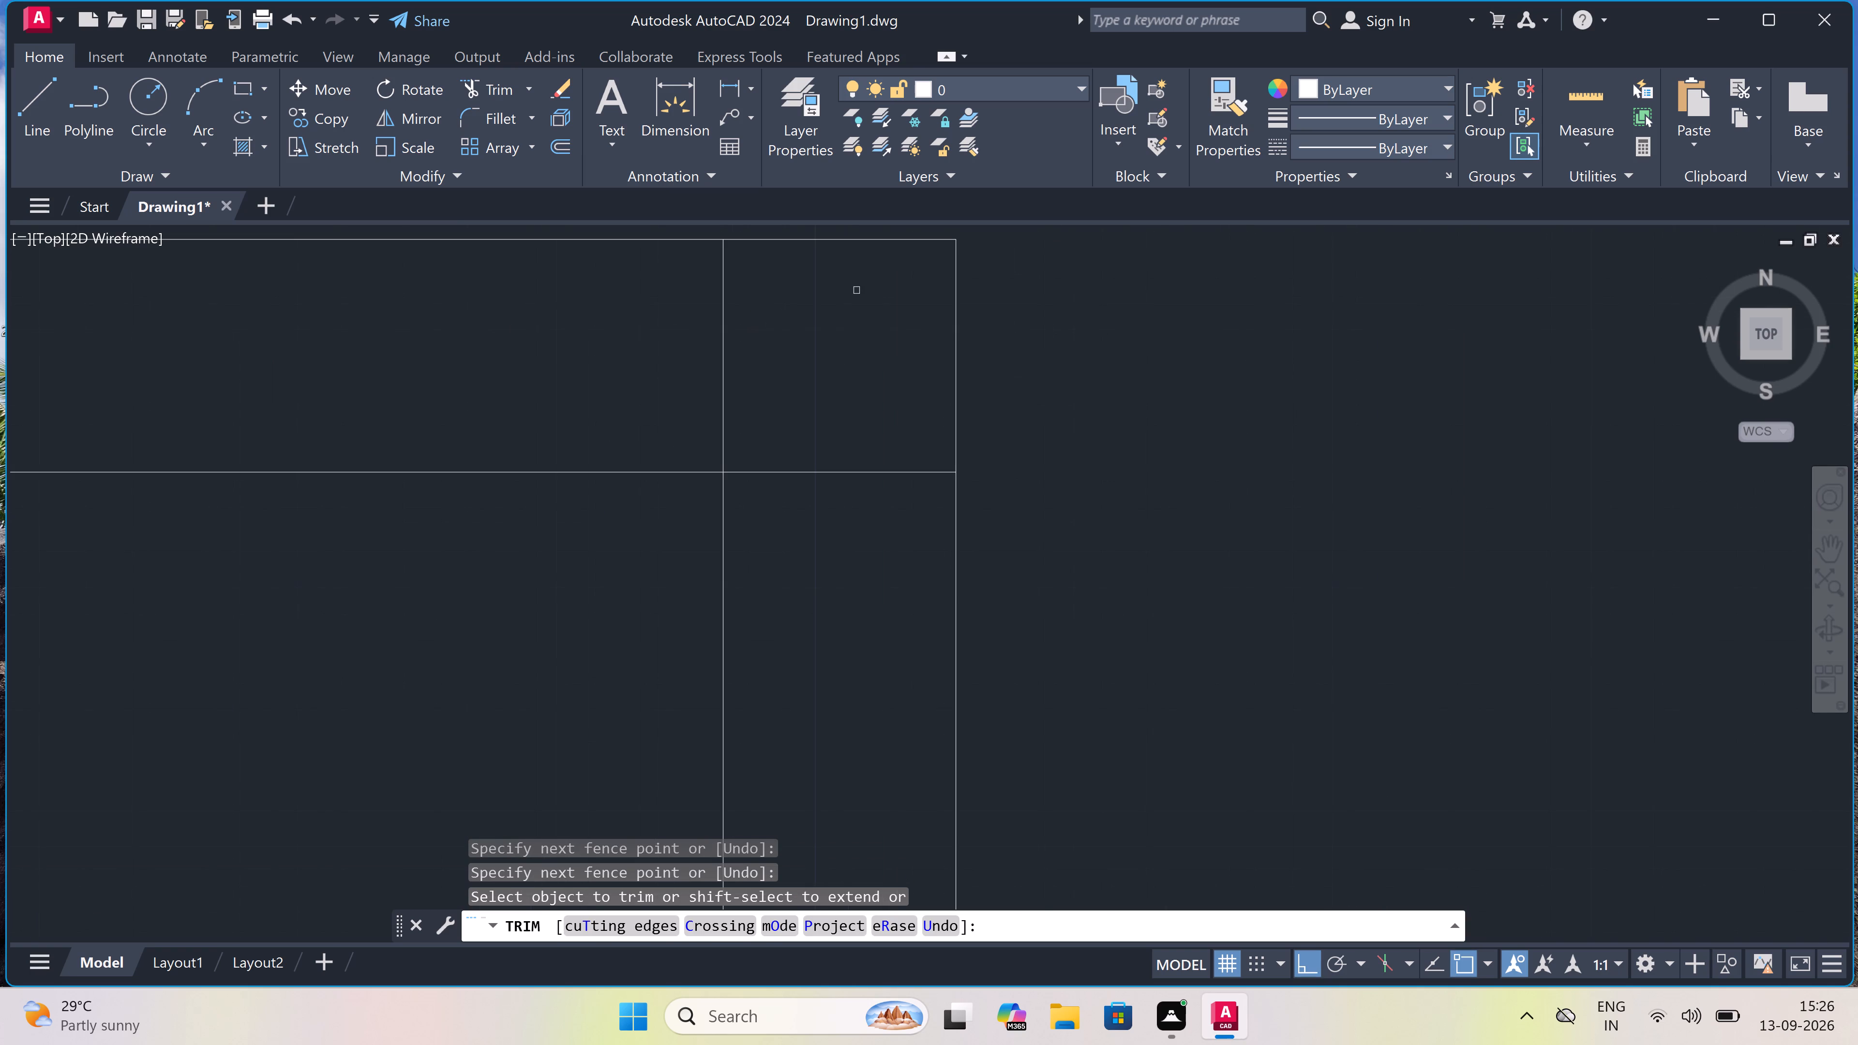
left_click_drag(833, 331, 835, 384)
left_click(837, 478)
left_click_drag(810, 365, 767, 349)
left_click(428, 356)
Trim the overlapping lines where the upper-right rooms' horizontal partition meets the long vertical partition, opening the junction.
scroll(433, 350, "down", 8)
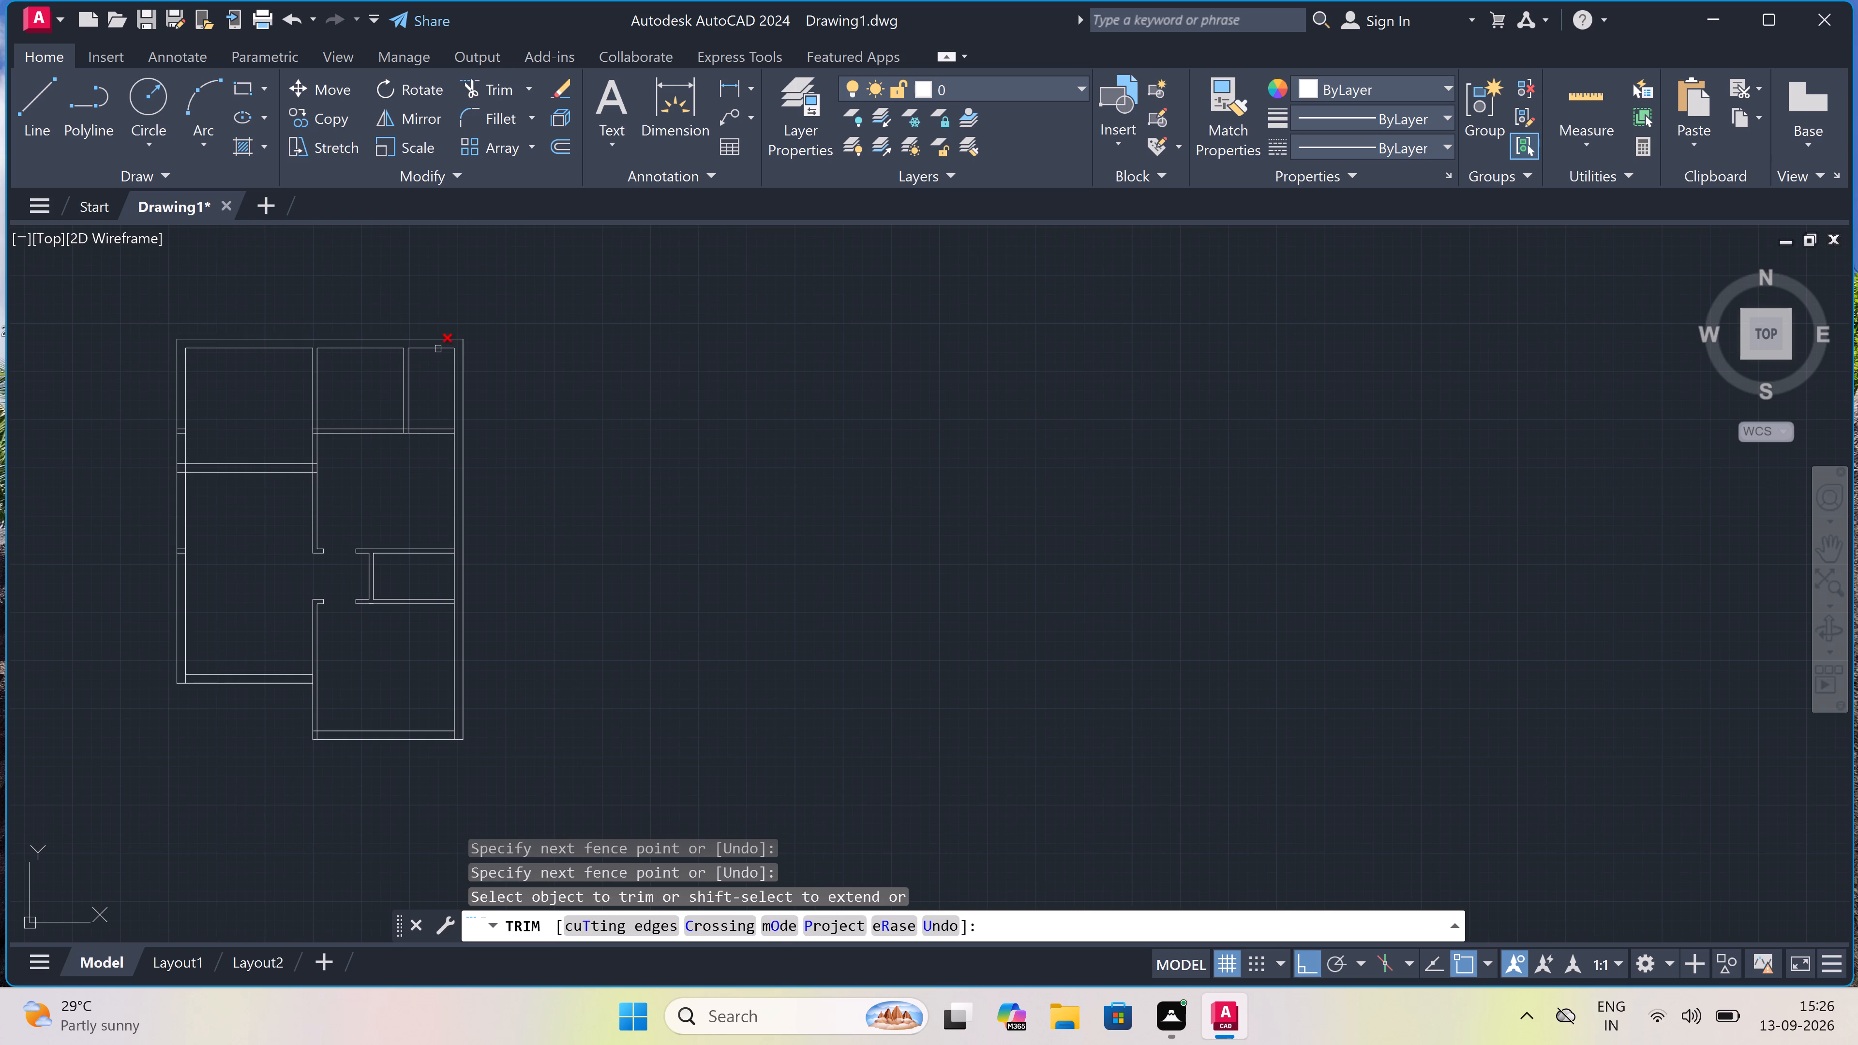
scroll(294, 413, "up", 5)
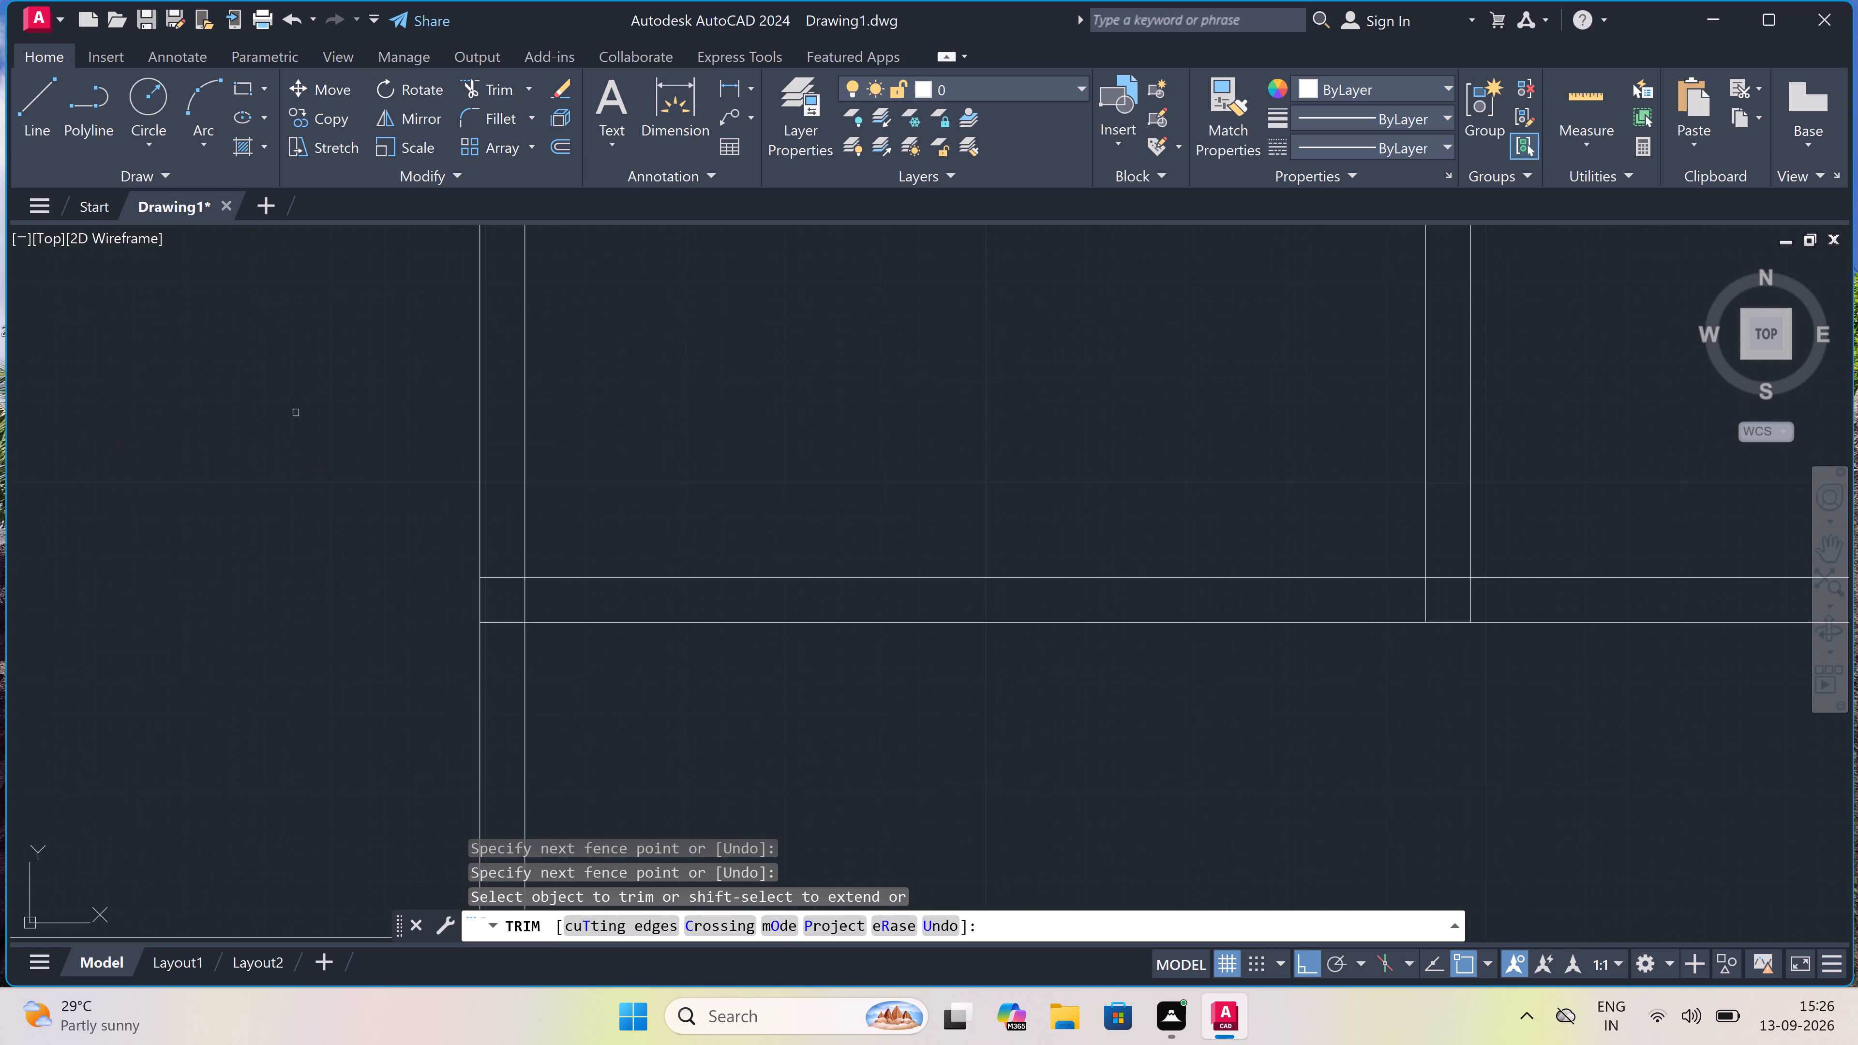
scroll(541, 519, "down", 4)
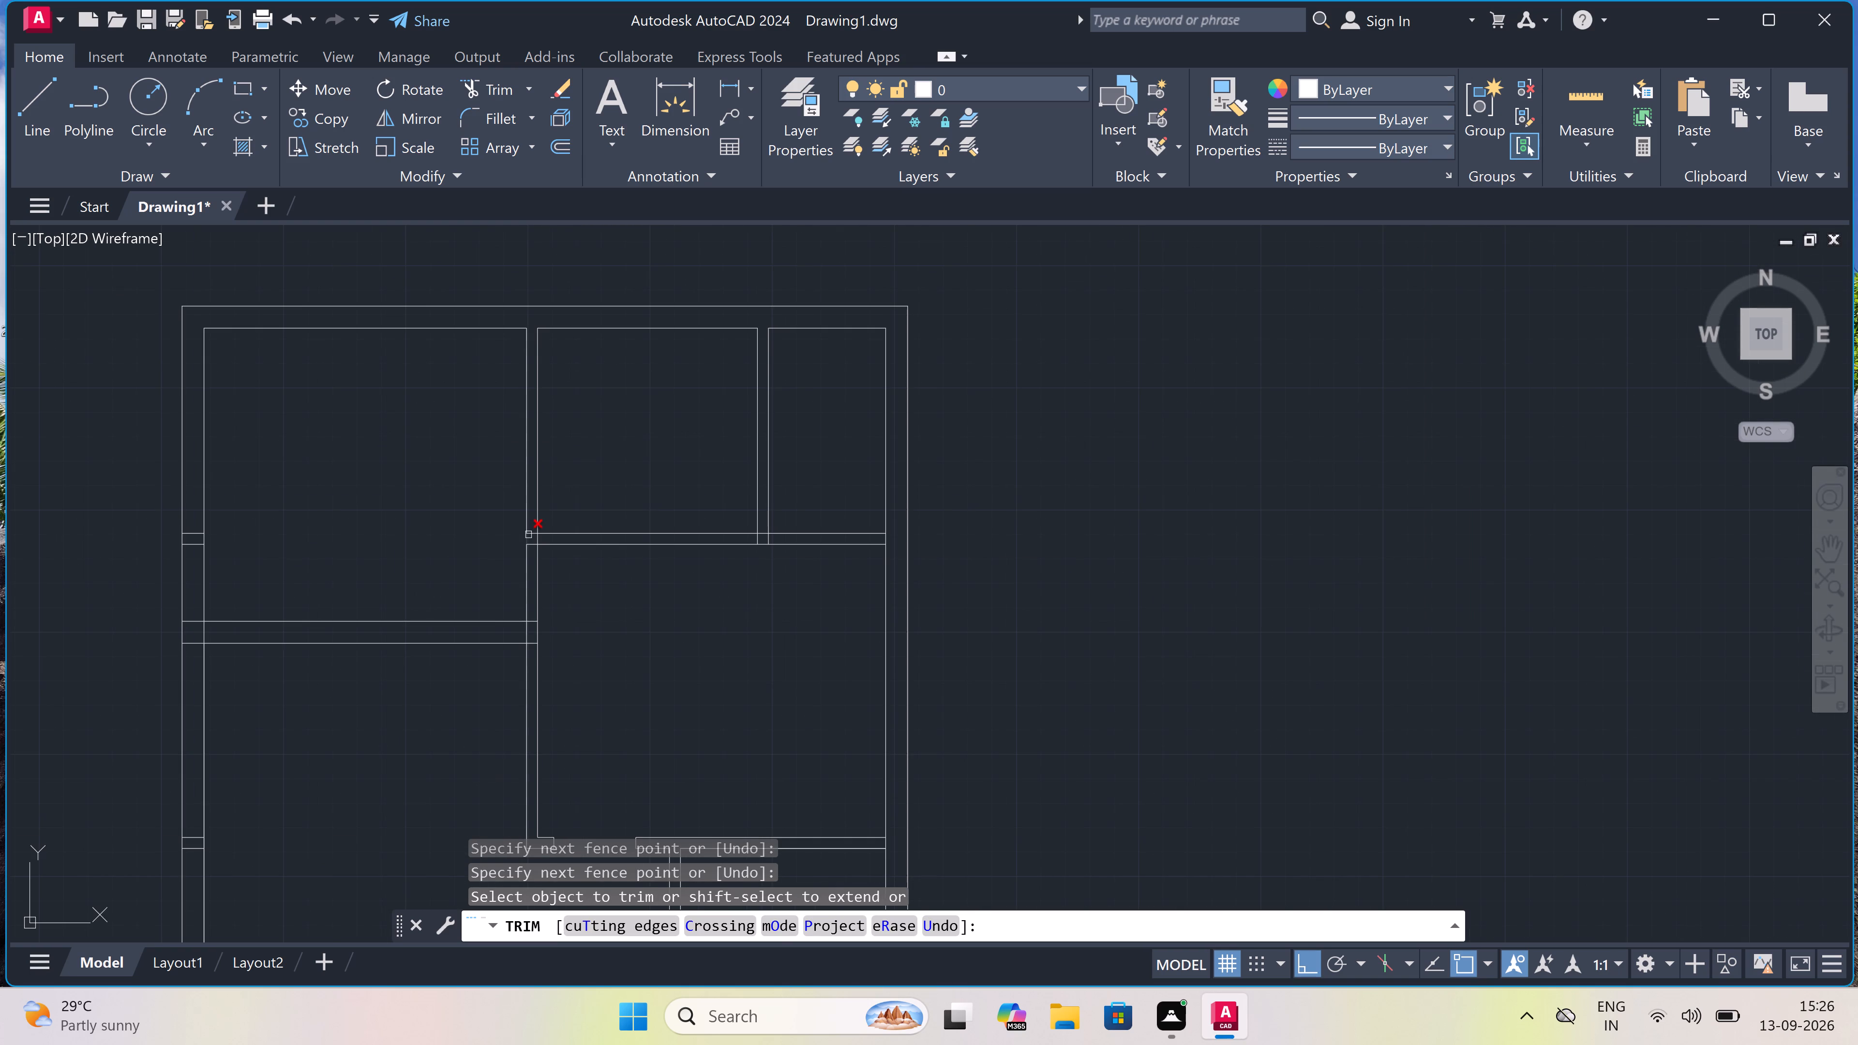
scroll(528, 534, "up", 5)
left_click_drag(560, 455, 553, 495)
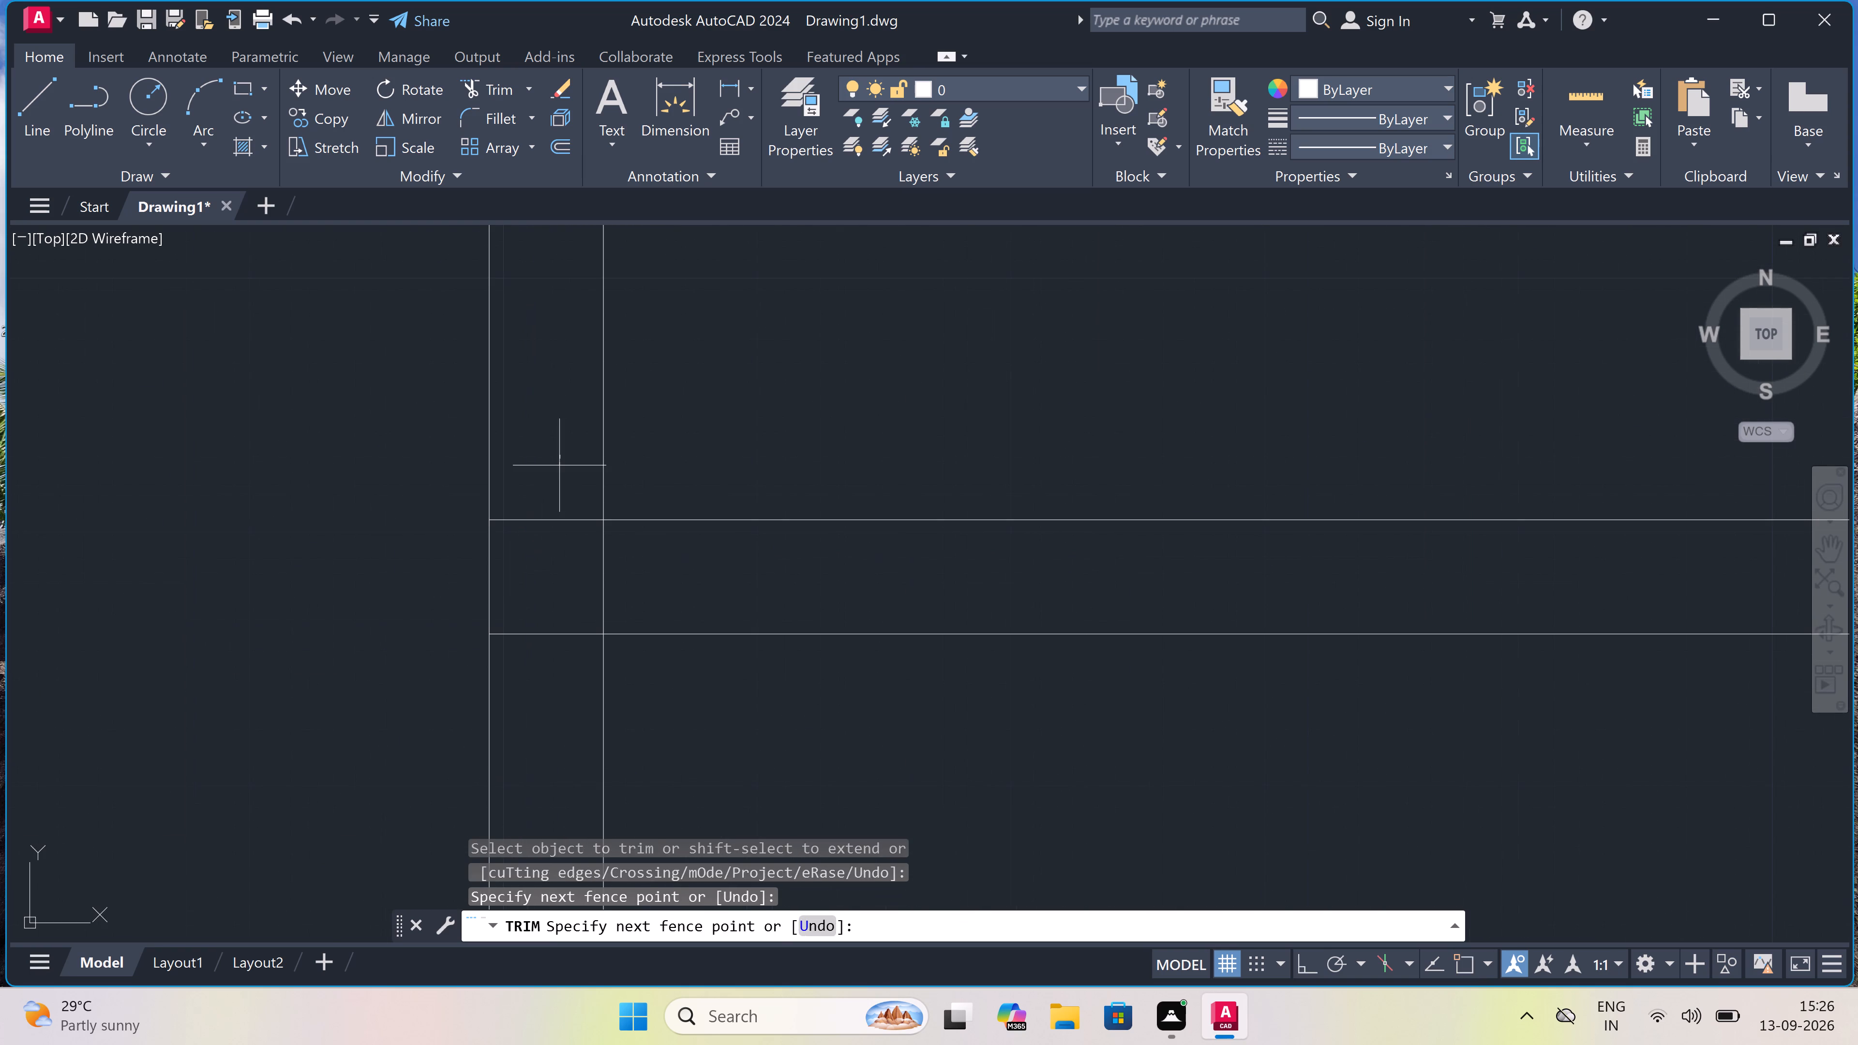
left_click_drag(541, 667, 542, 577)
left_click(542, 446)
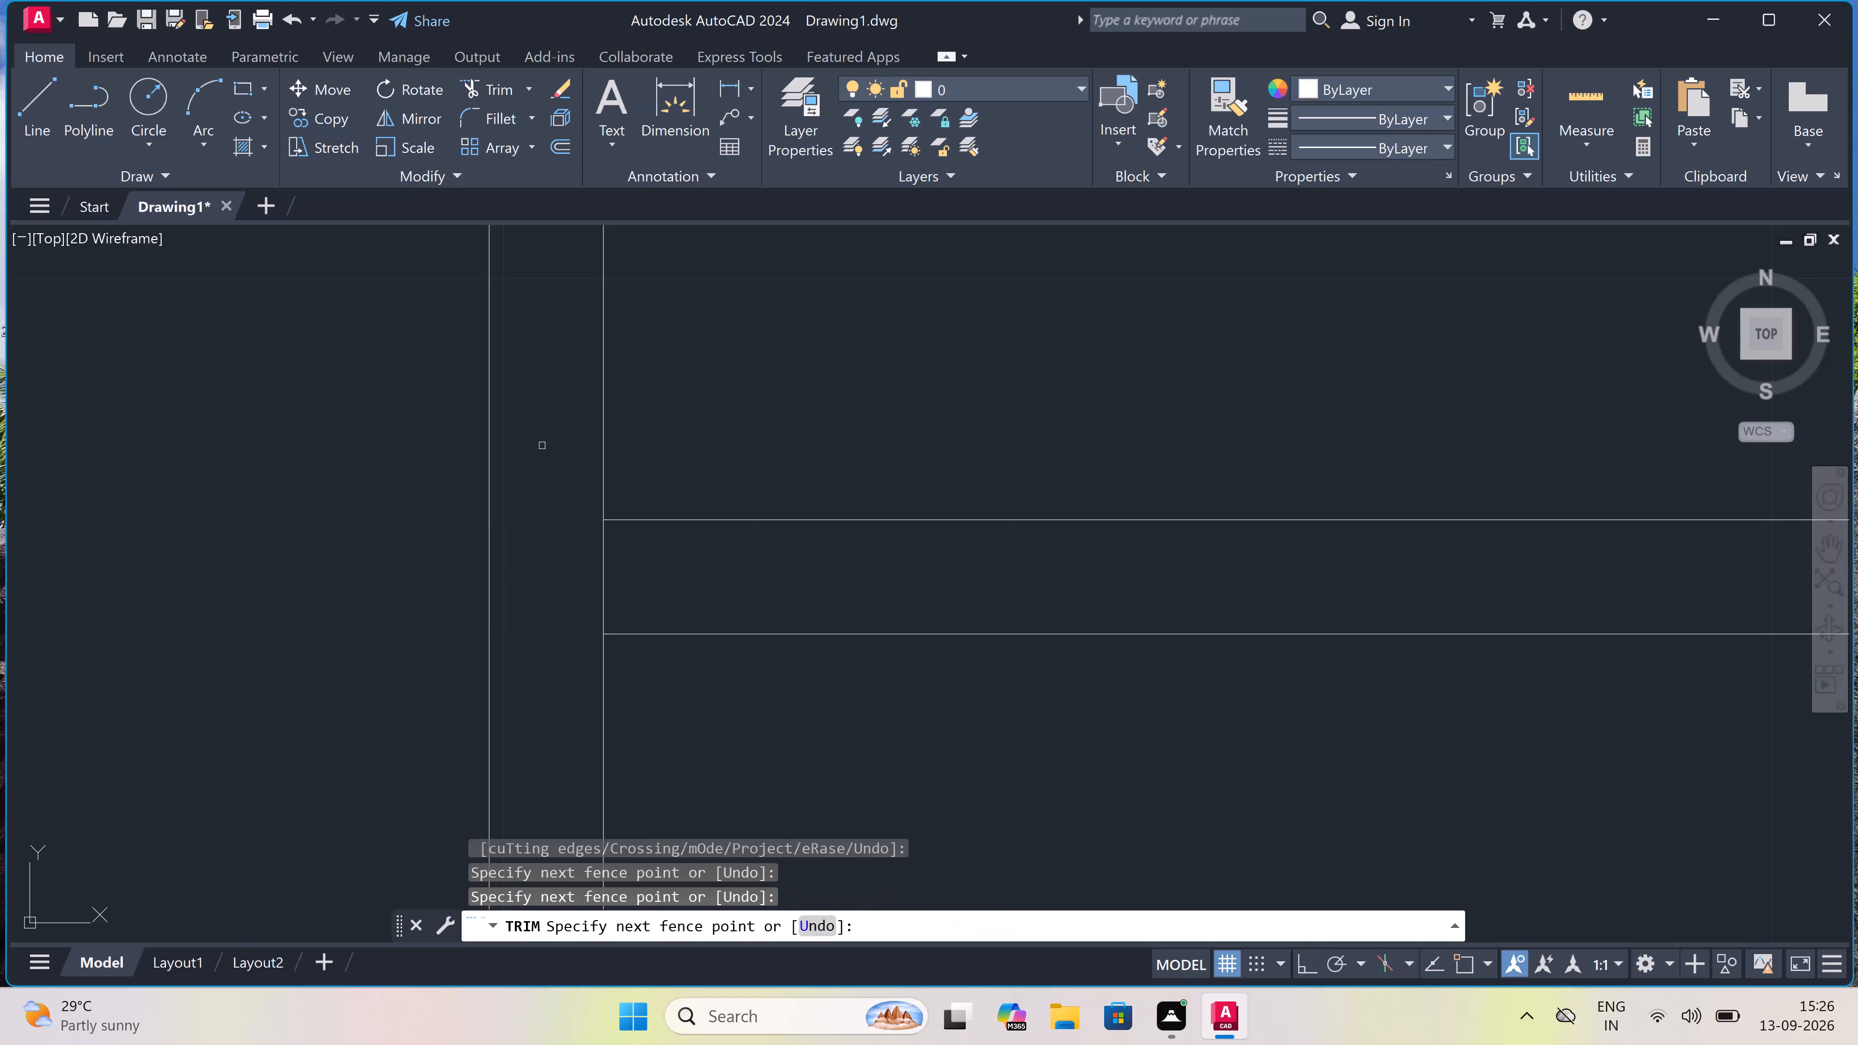
left_click_drag(546, 541, 592, 572)
left_click(622, 575)
left_click(589, 580)
Trim the overlapping lines where the short vertical partition meets the horizontal partition below it, opening the junction.
scroll(589, 580, "down", 5)
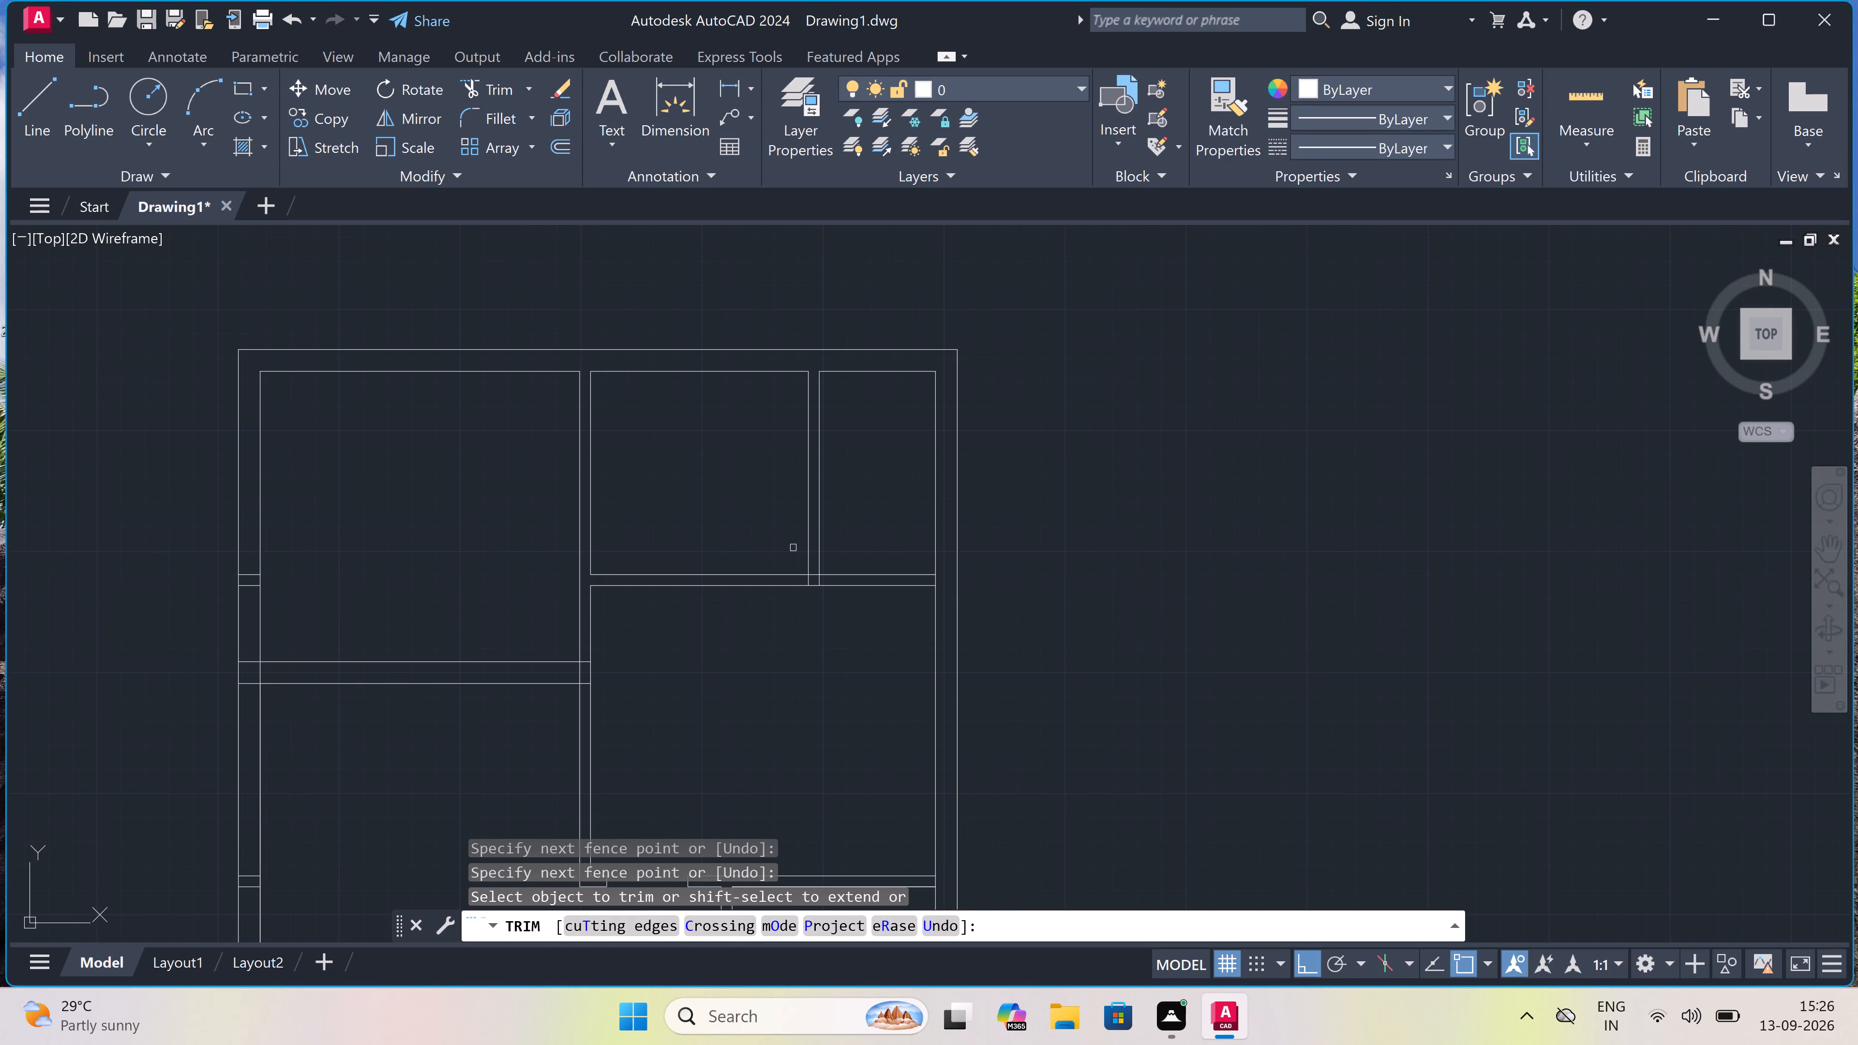
scroll(813, 562, "up", 9)
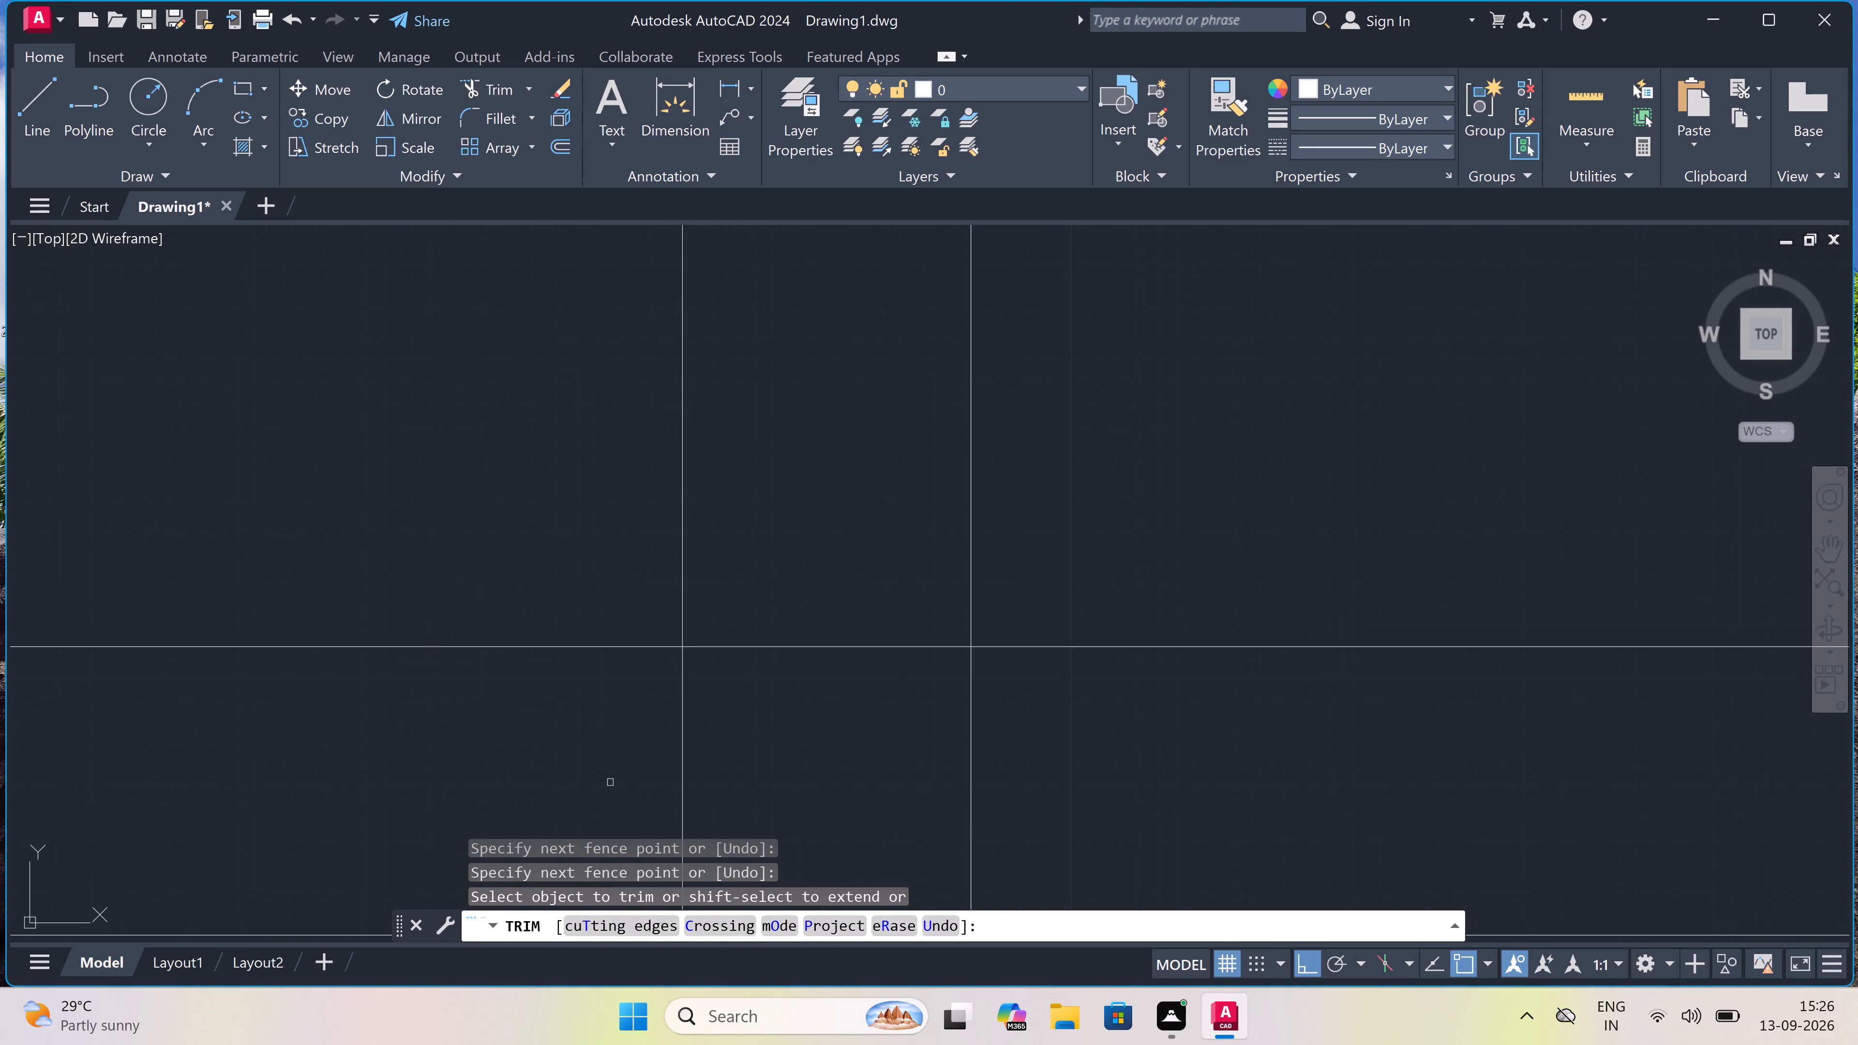
left_click_drag(598, 799, 747, 713)
left_click_drag(800, 604, 792, 625)
left_click(731, 708)
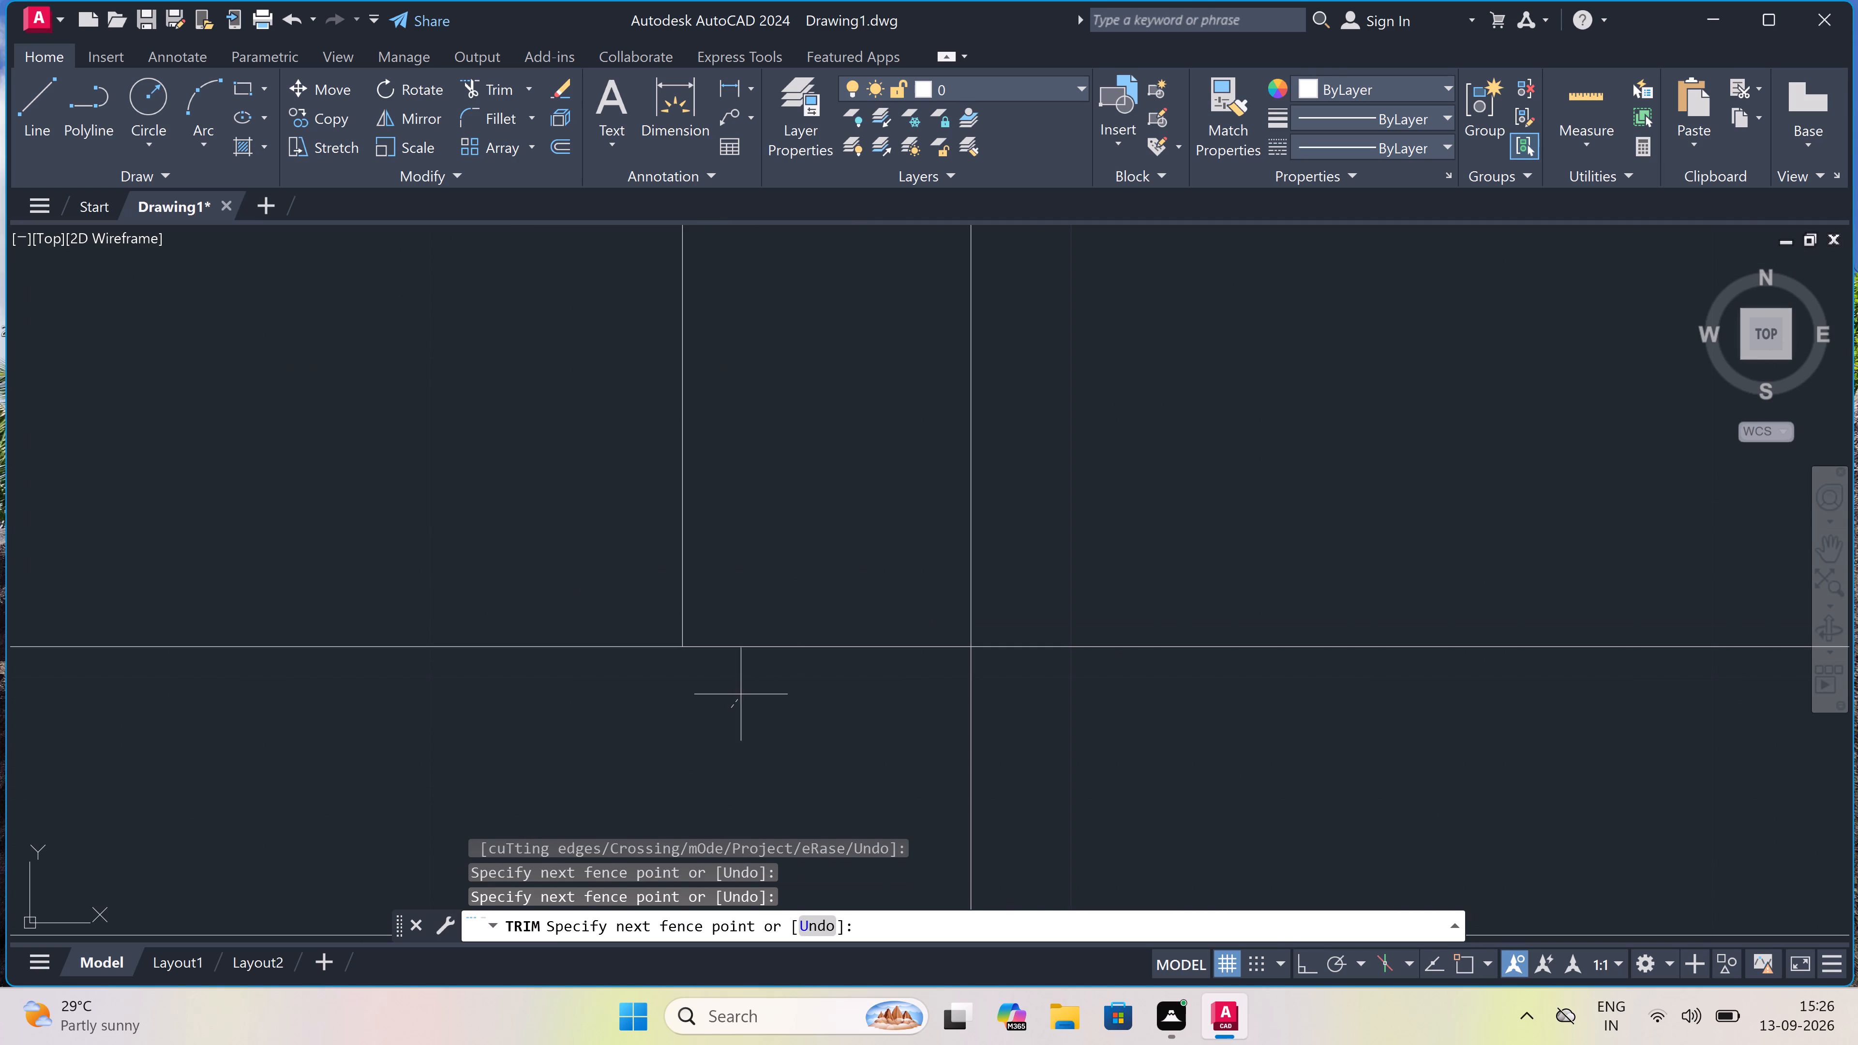
left_click(813, 596)
scroll(813, 596, "down", 4)
scroll(815, 616, "up", 5)
left_click_drag(815, 617, 819, 617)
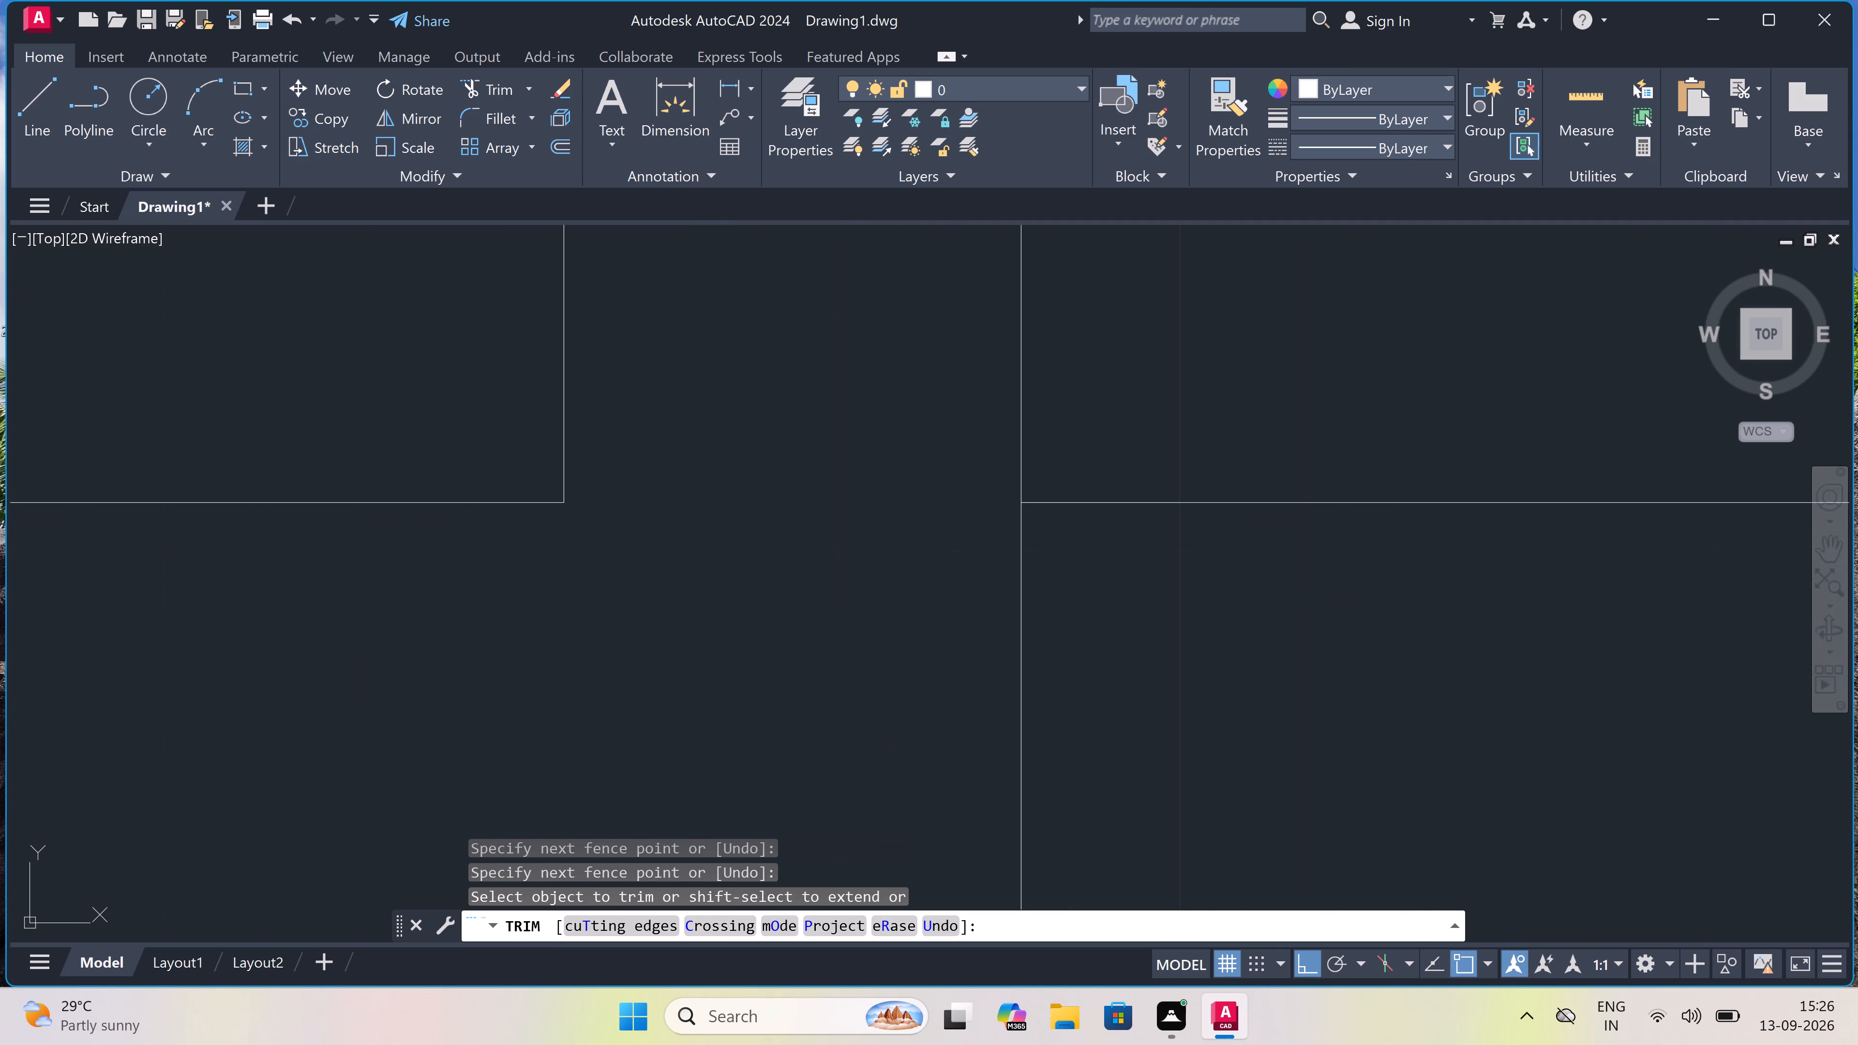
left_click_drag(819, 617, 890, 624)
left_click_drag(1147, 624, 1087, 641)
left_click(739, 692)
Trim the line stubs crossing the left exterior wall and open its junction with the 9" horizontal wall between the left rooms.
scroll(739, 692, "down", 6)
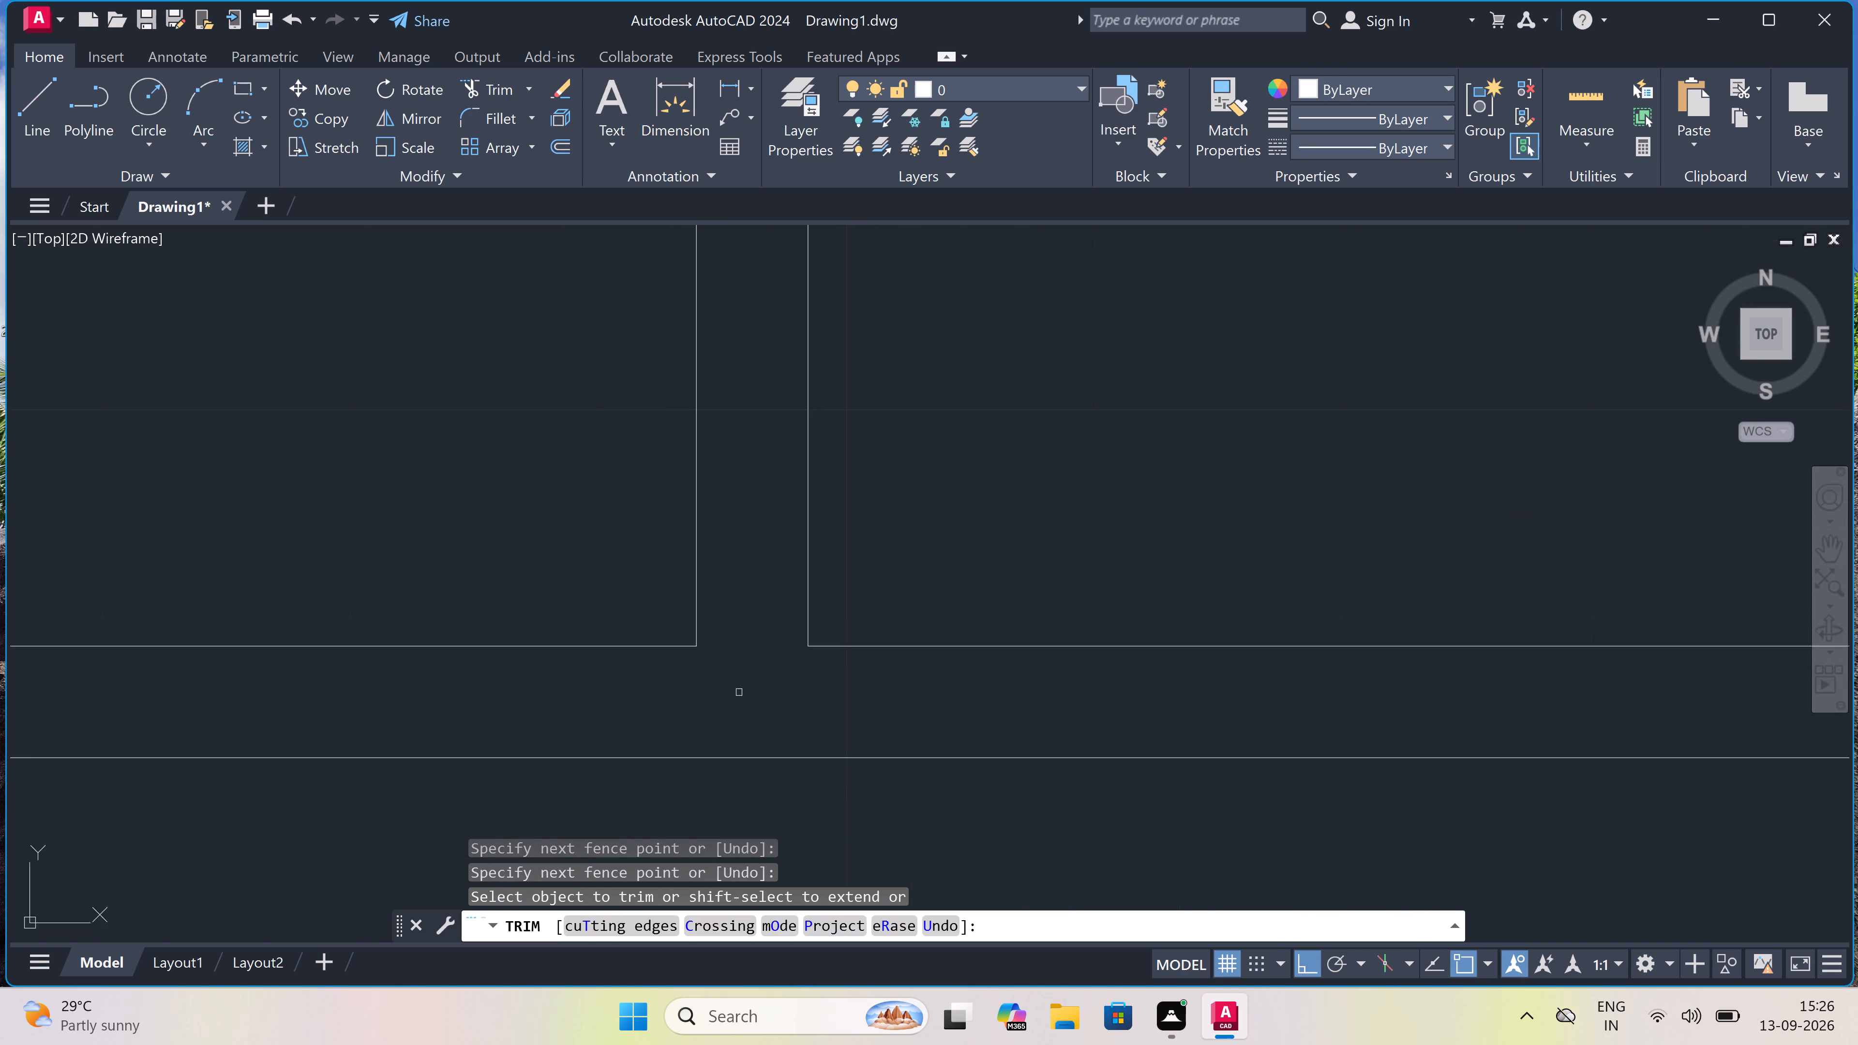
scroll(739, 692, "down", 5)
scroll(654, 663, "down", 3)
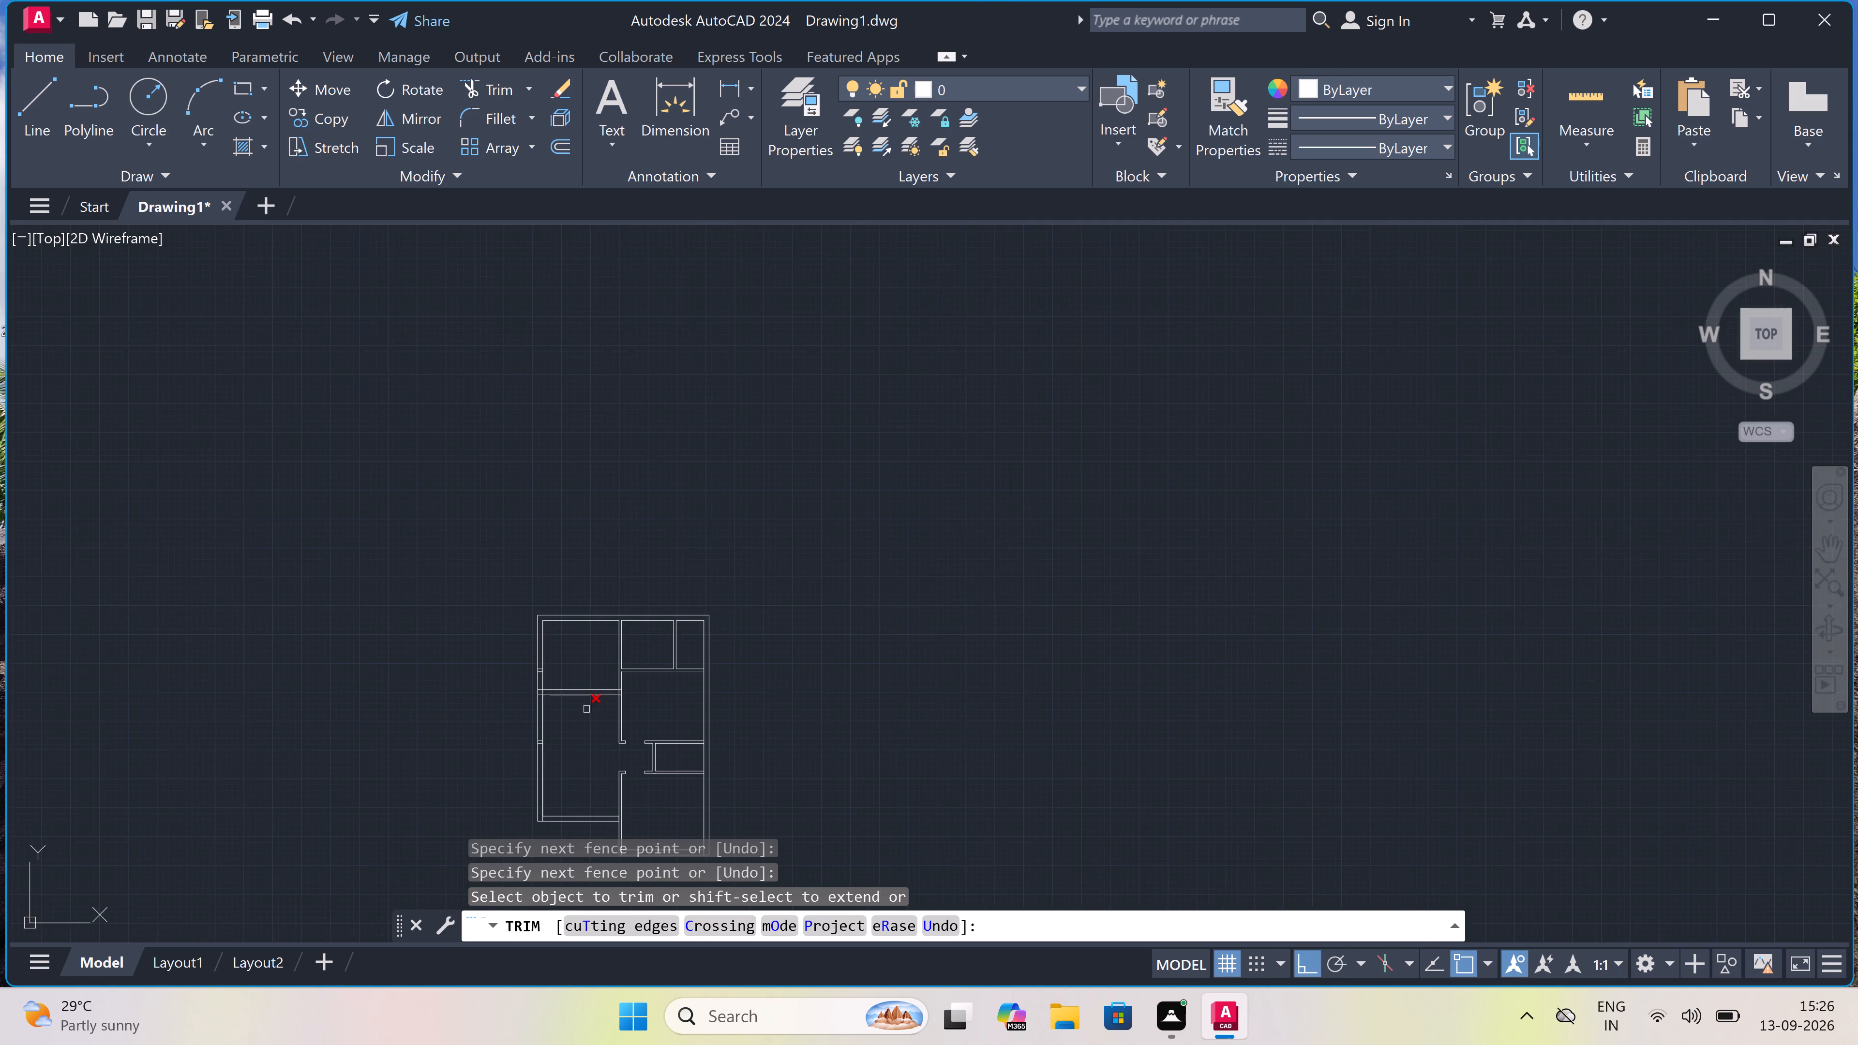
scroll(572, 719, "up", 4)
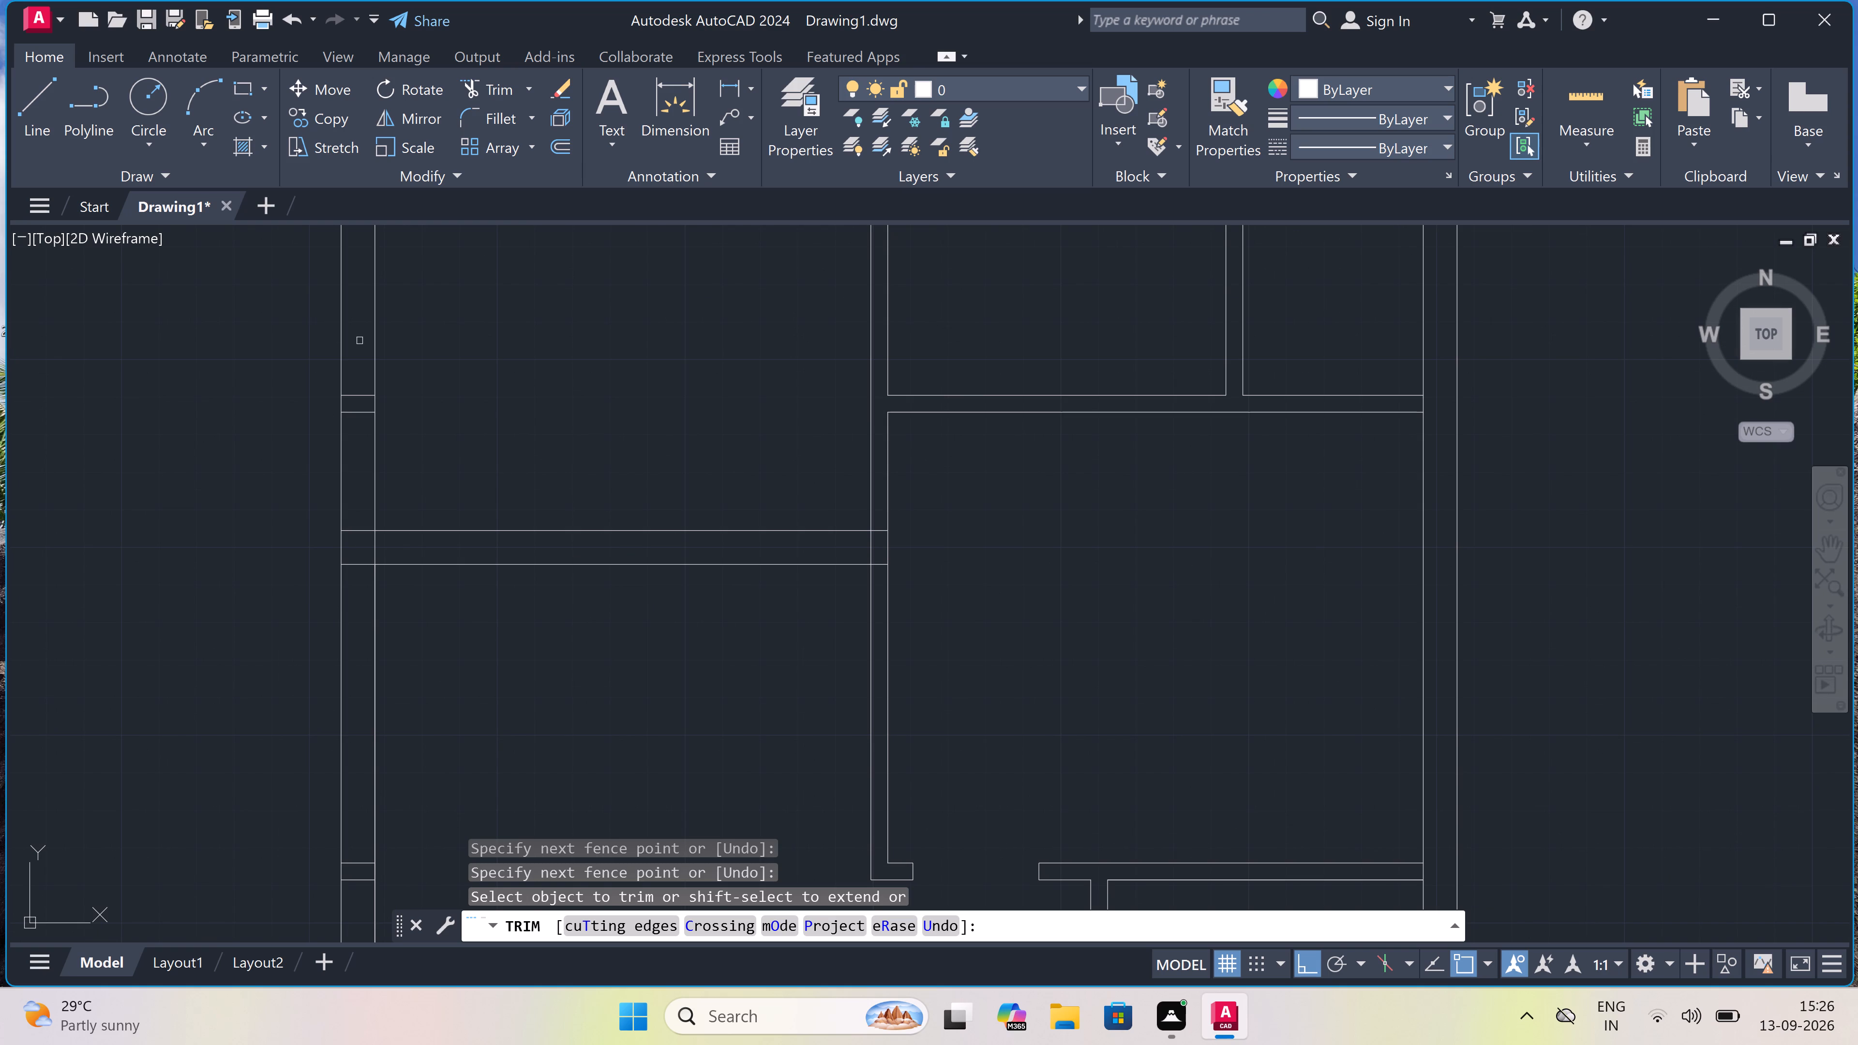
left_click_drag(361, 373, 355, 412)
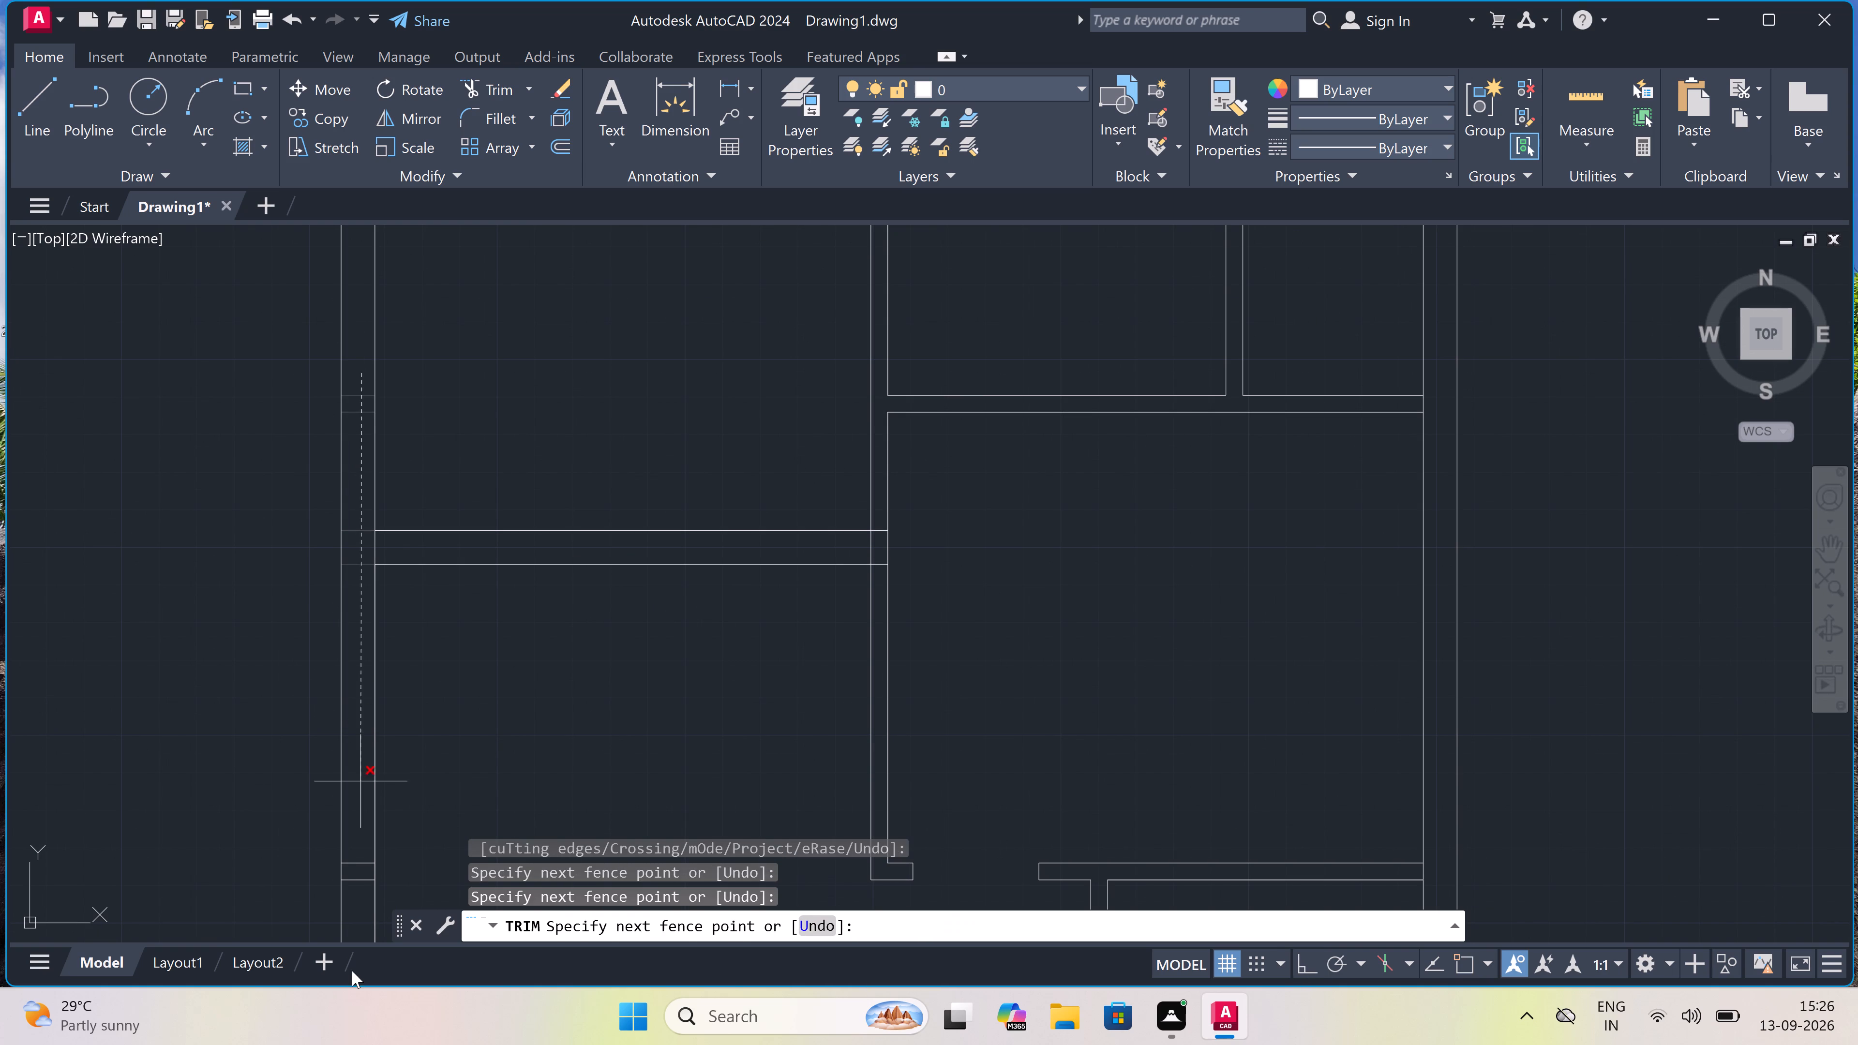
left_click(356, 882)
scroll(359, 516, "up", 3)
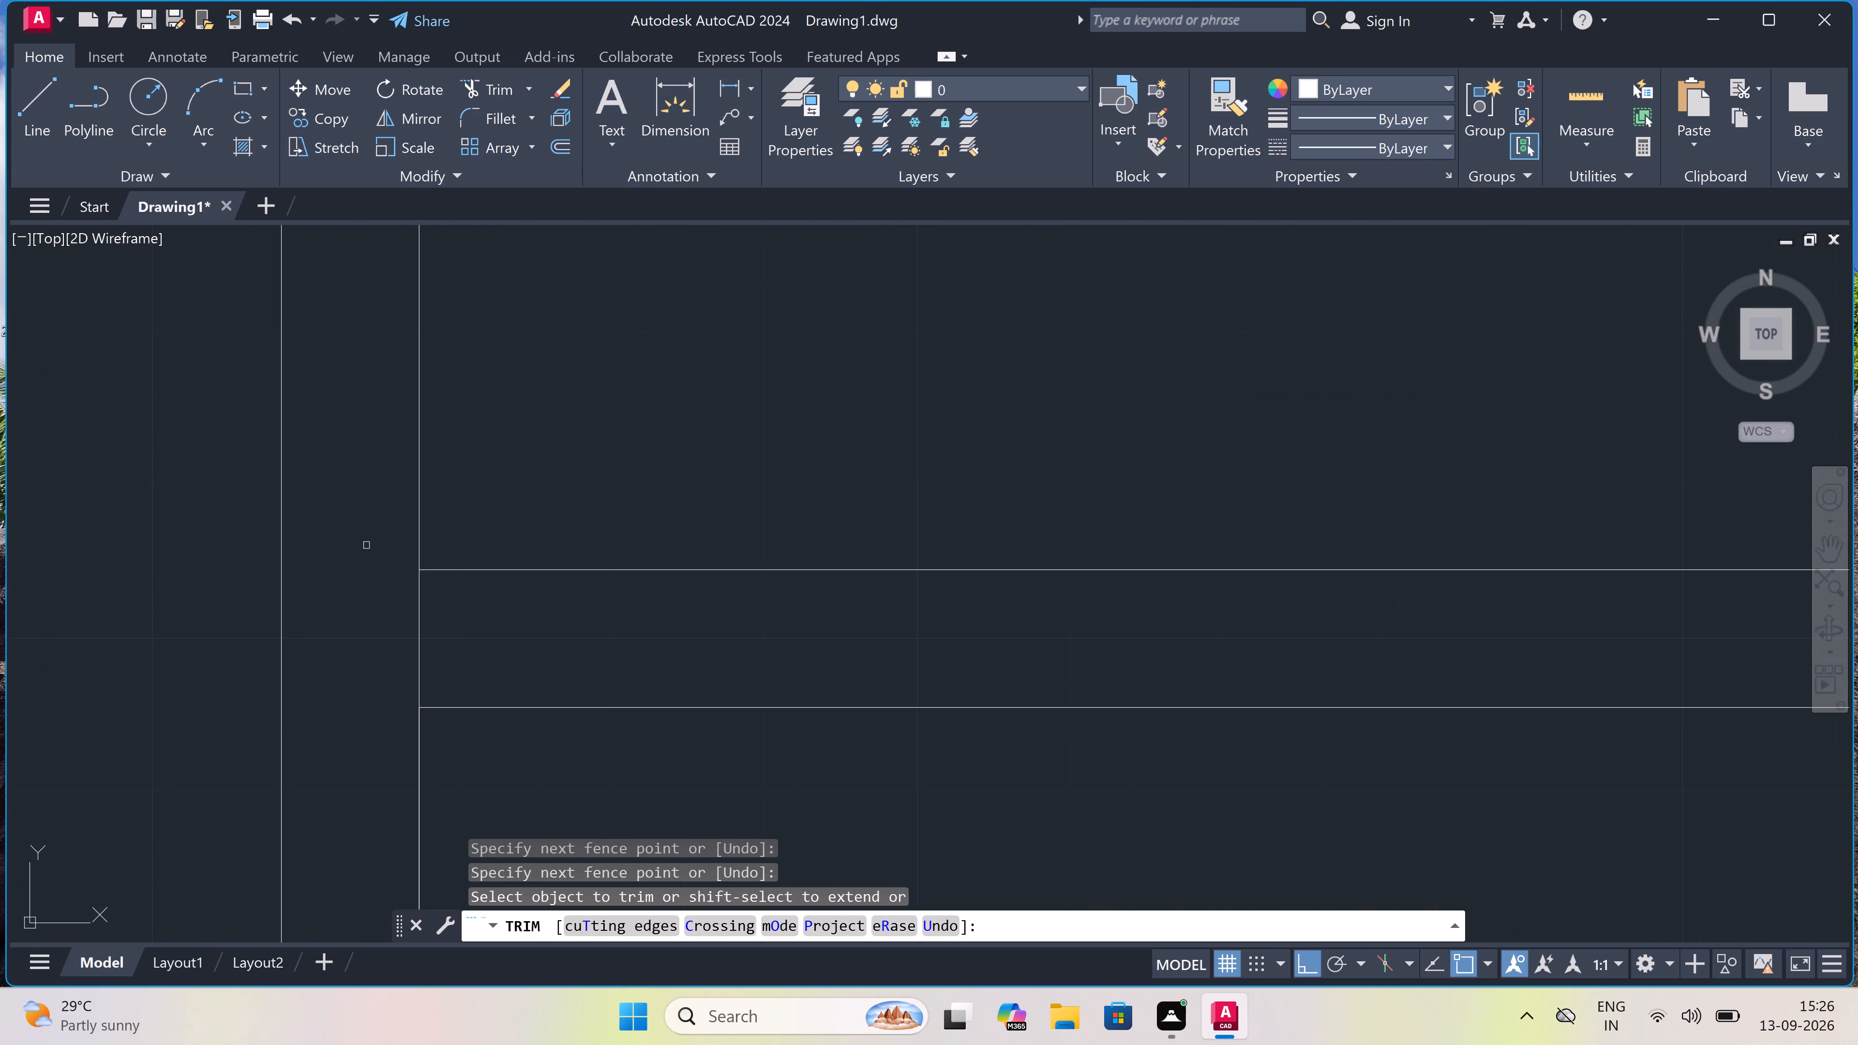
left_click_drag(378, 608, 394, 612)
left_click(473, 617)
Trim the overlapping lines where the 9" horizontal wall between the left rooms meets the long vertical partition, opening the junction.
scroll(472, 627, "down", 3)
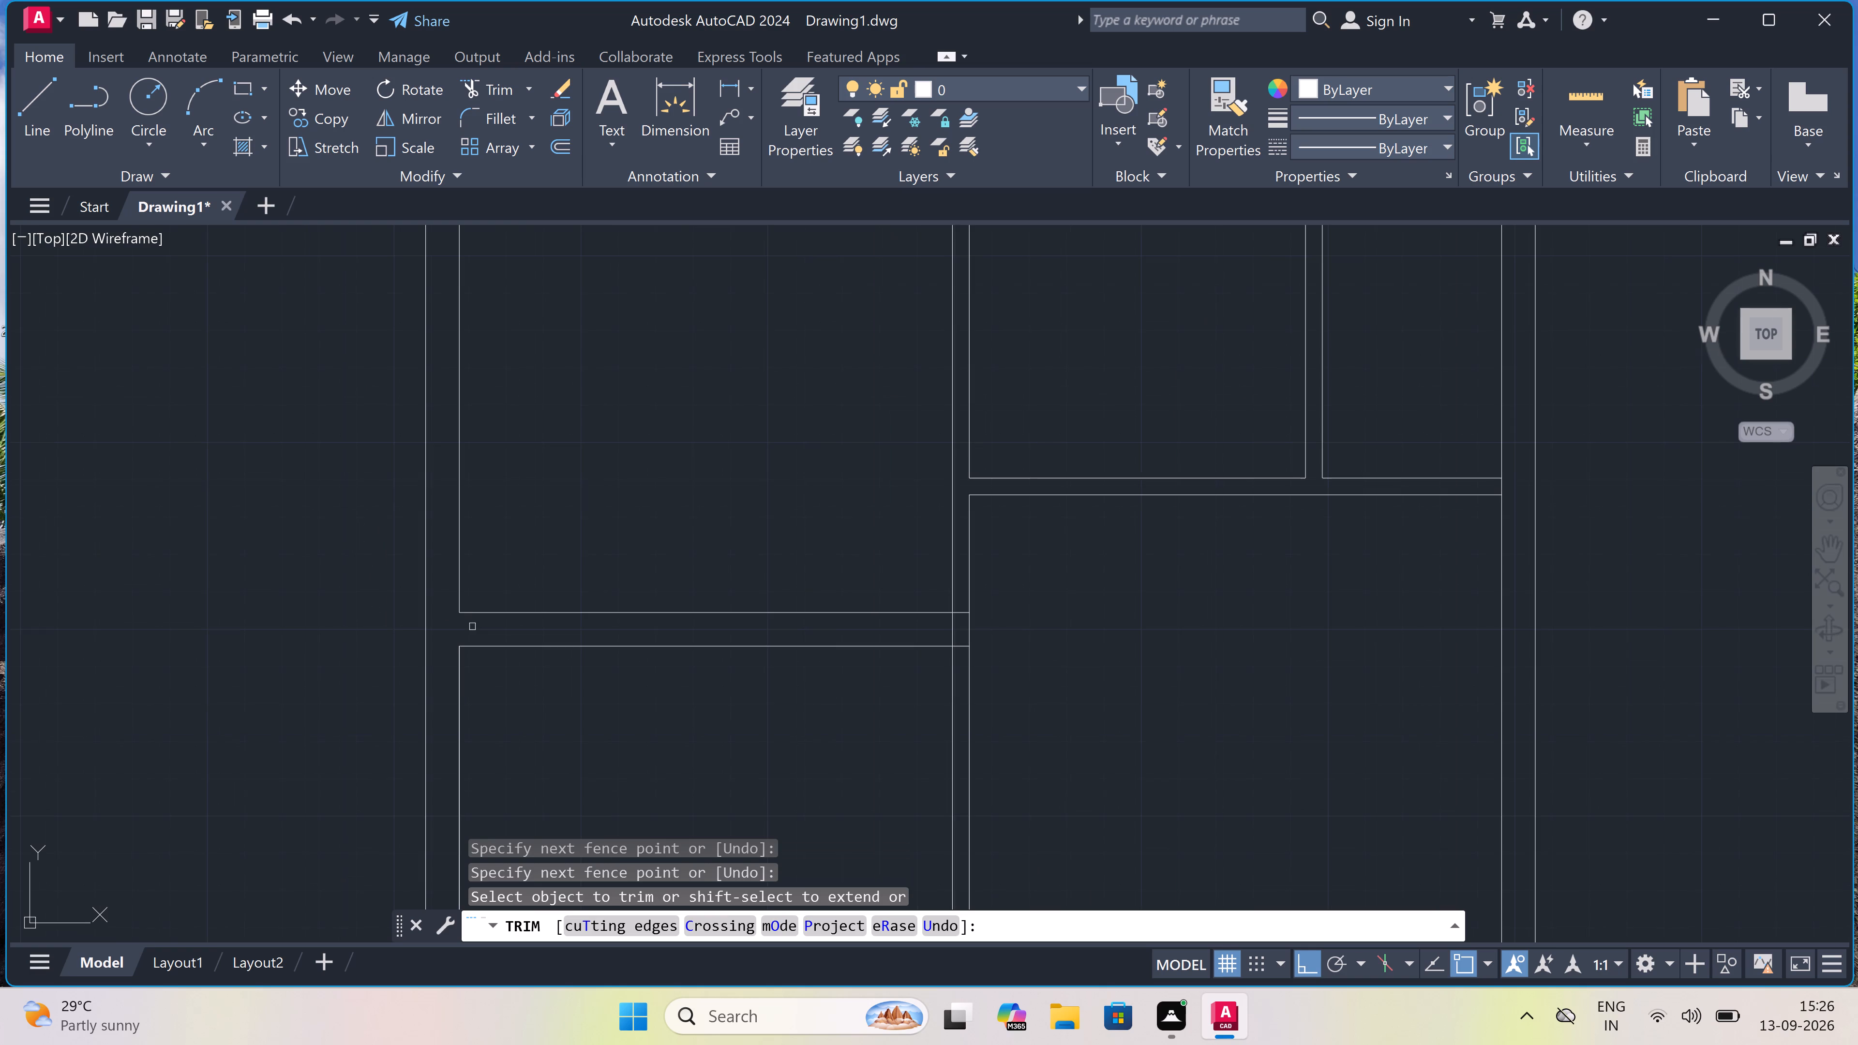
scroll(923, 614, "up", 3)
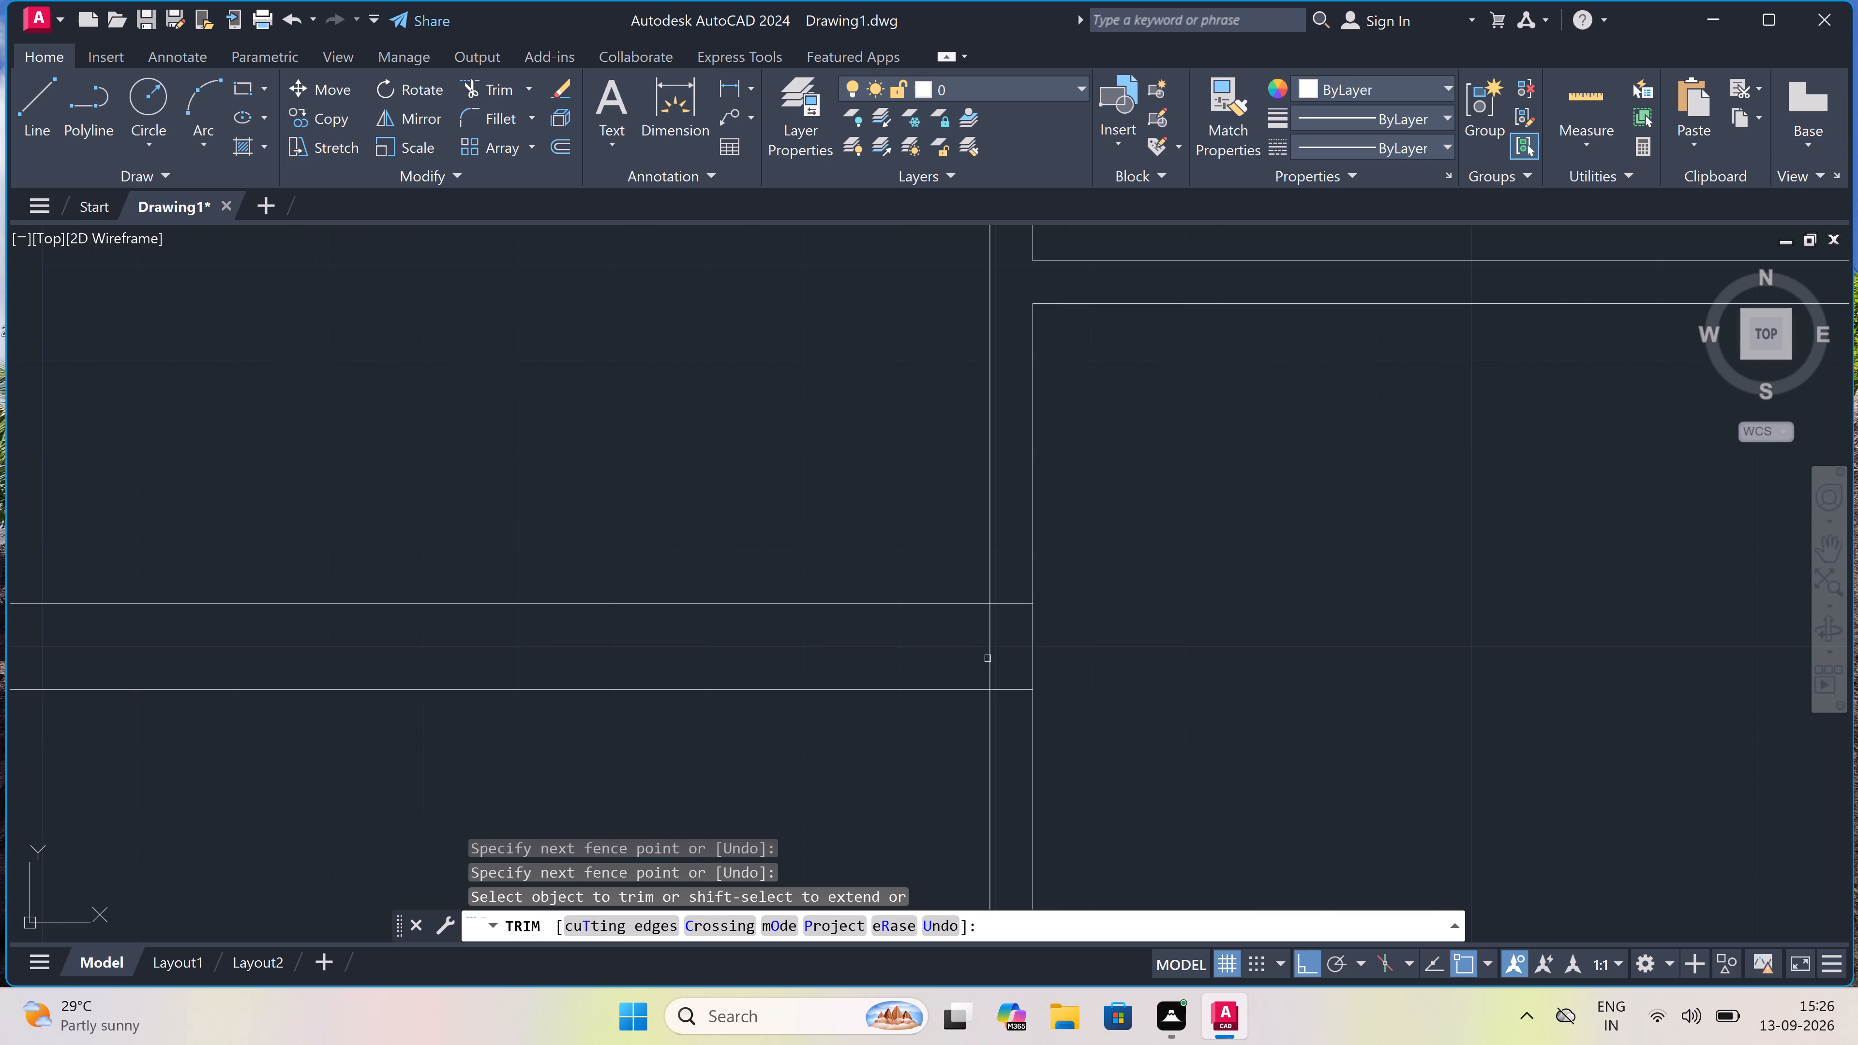
left_click(996, 661)
left_click(947, 654)
scroll(867, 603, "down", 5)
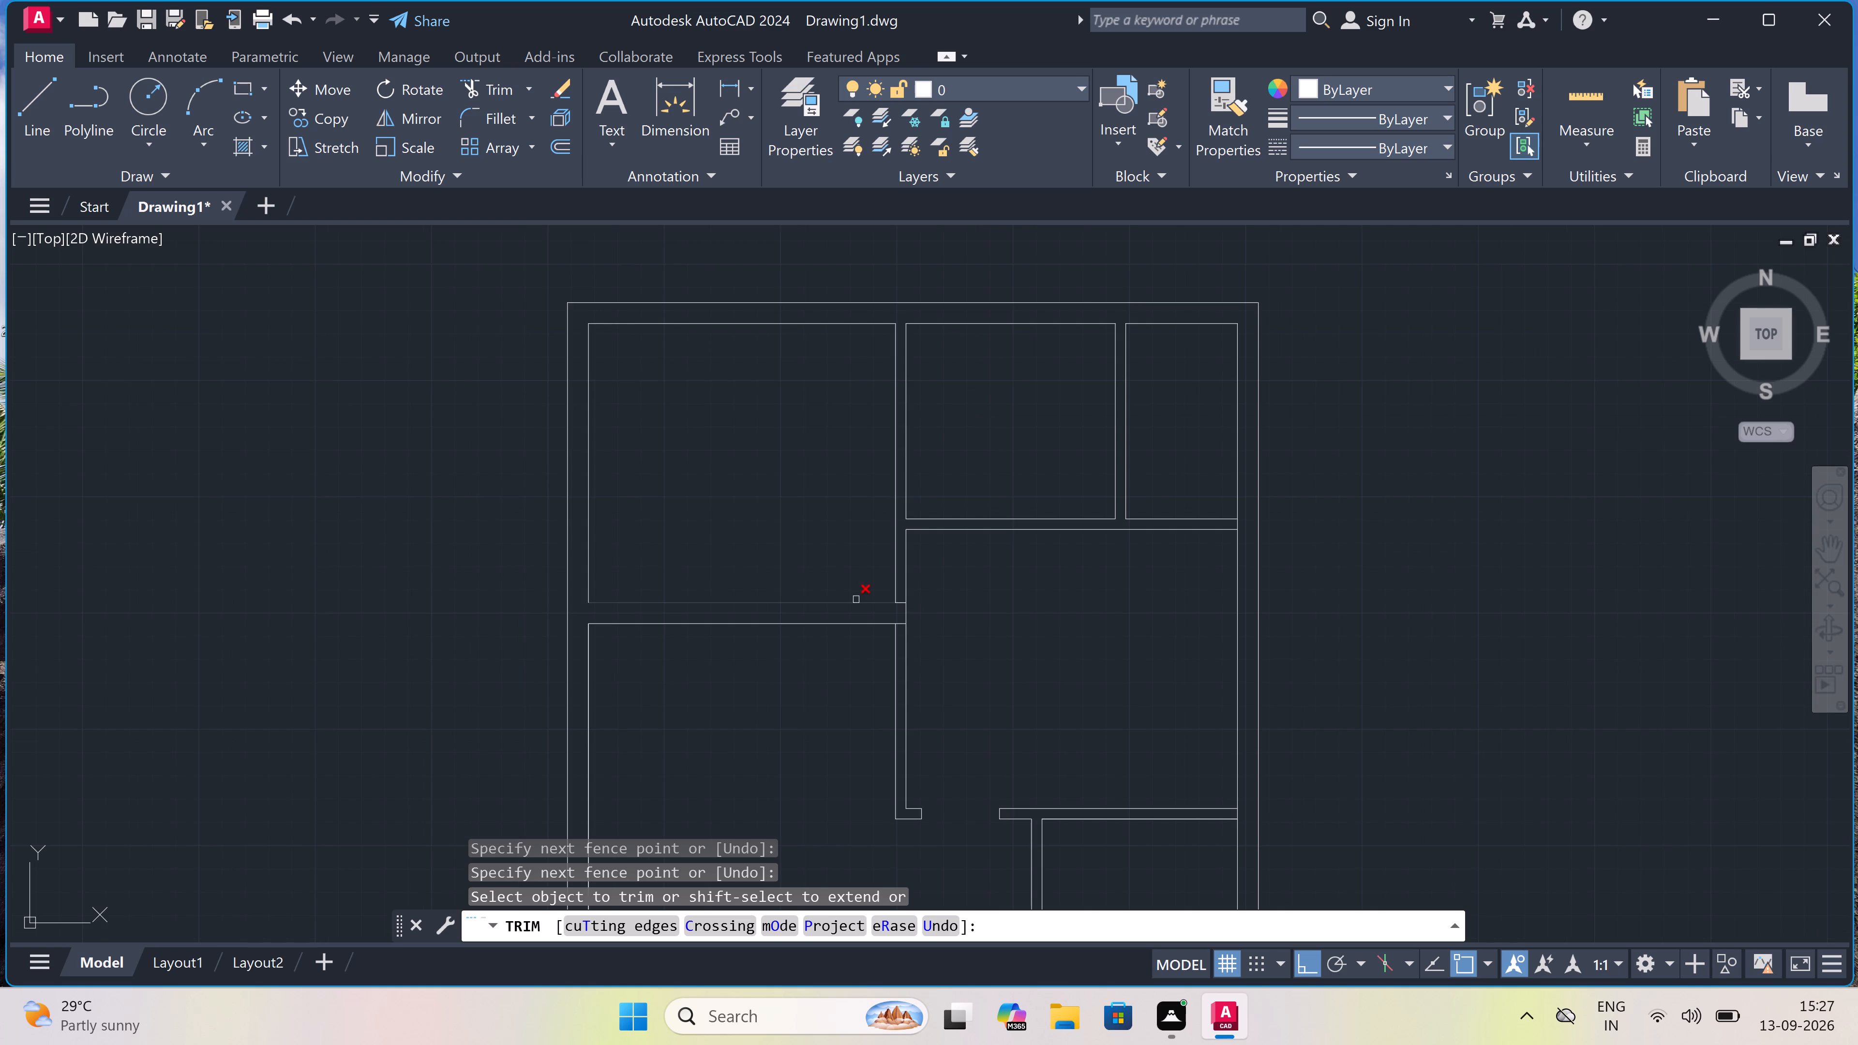
scroll(935, 587, "up", 5)
scroll(881, 647, "down", 3)
scroll(826, 719, "up", 3)
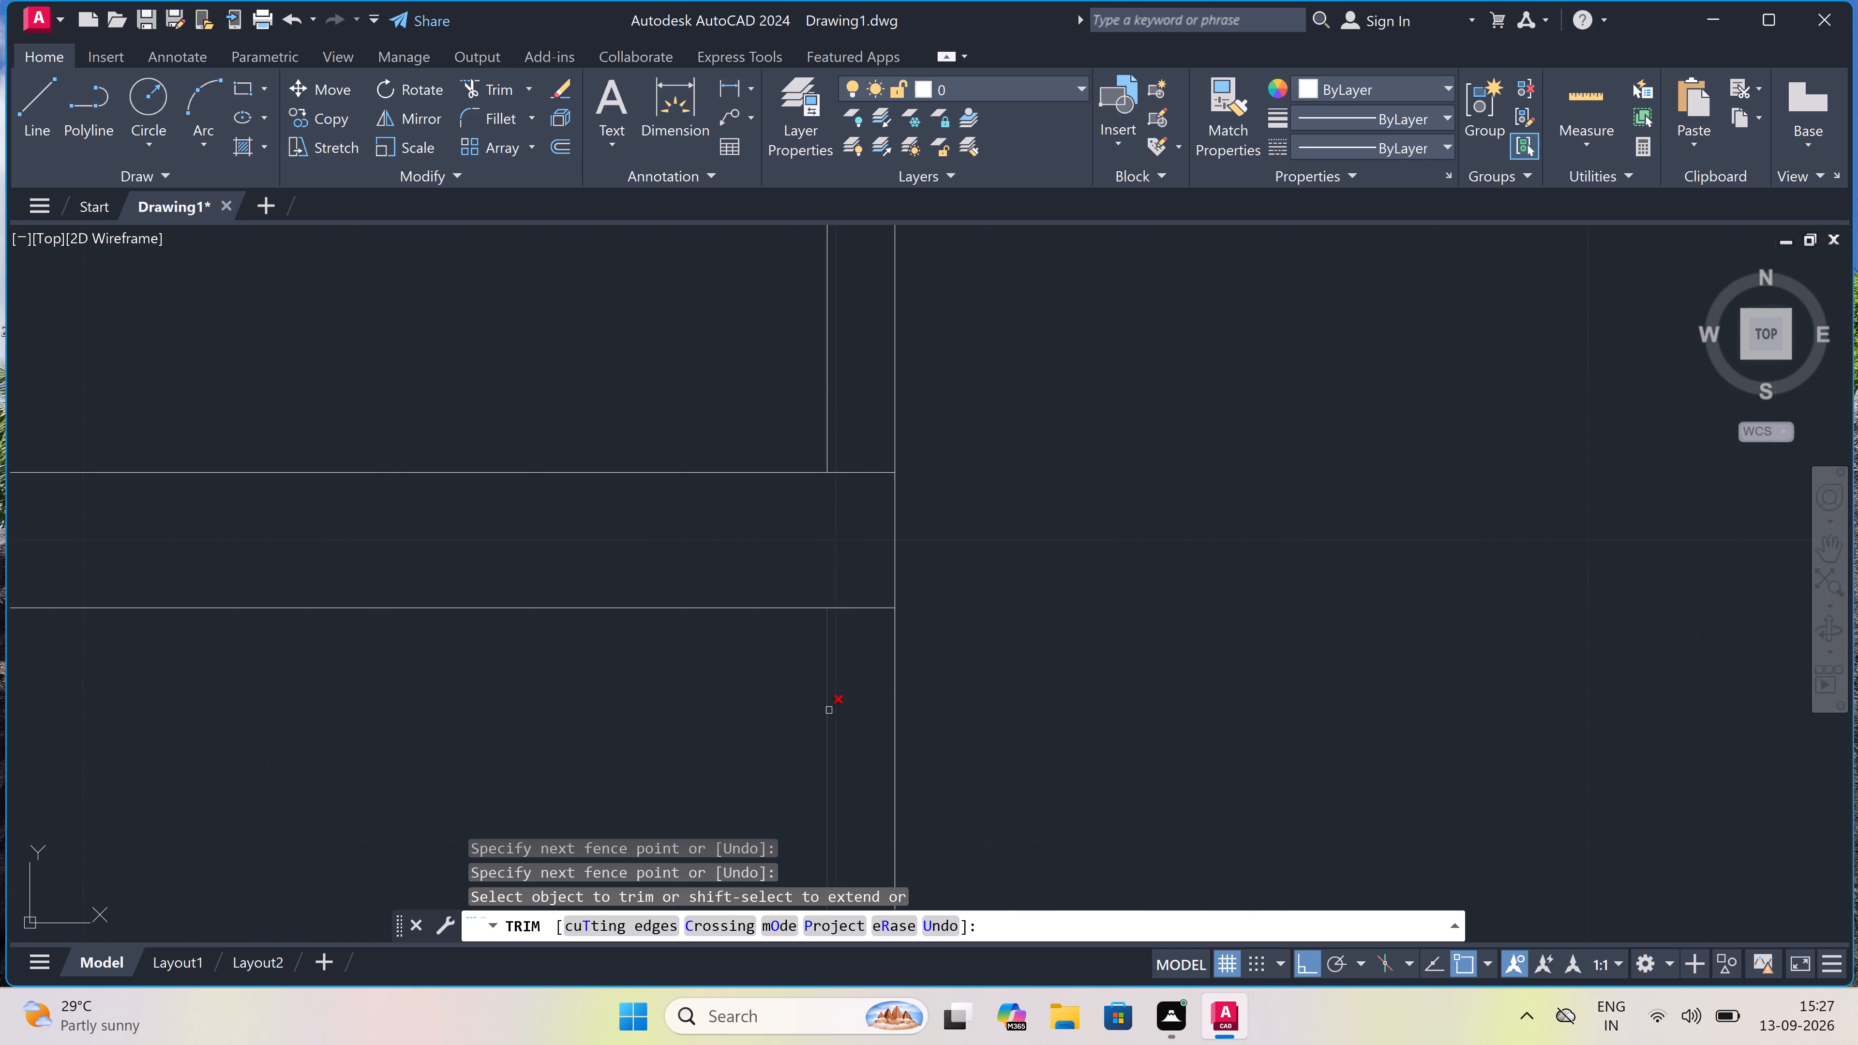
left_click_drag(861, 655, 861, 621)
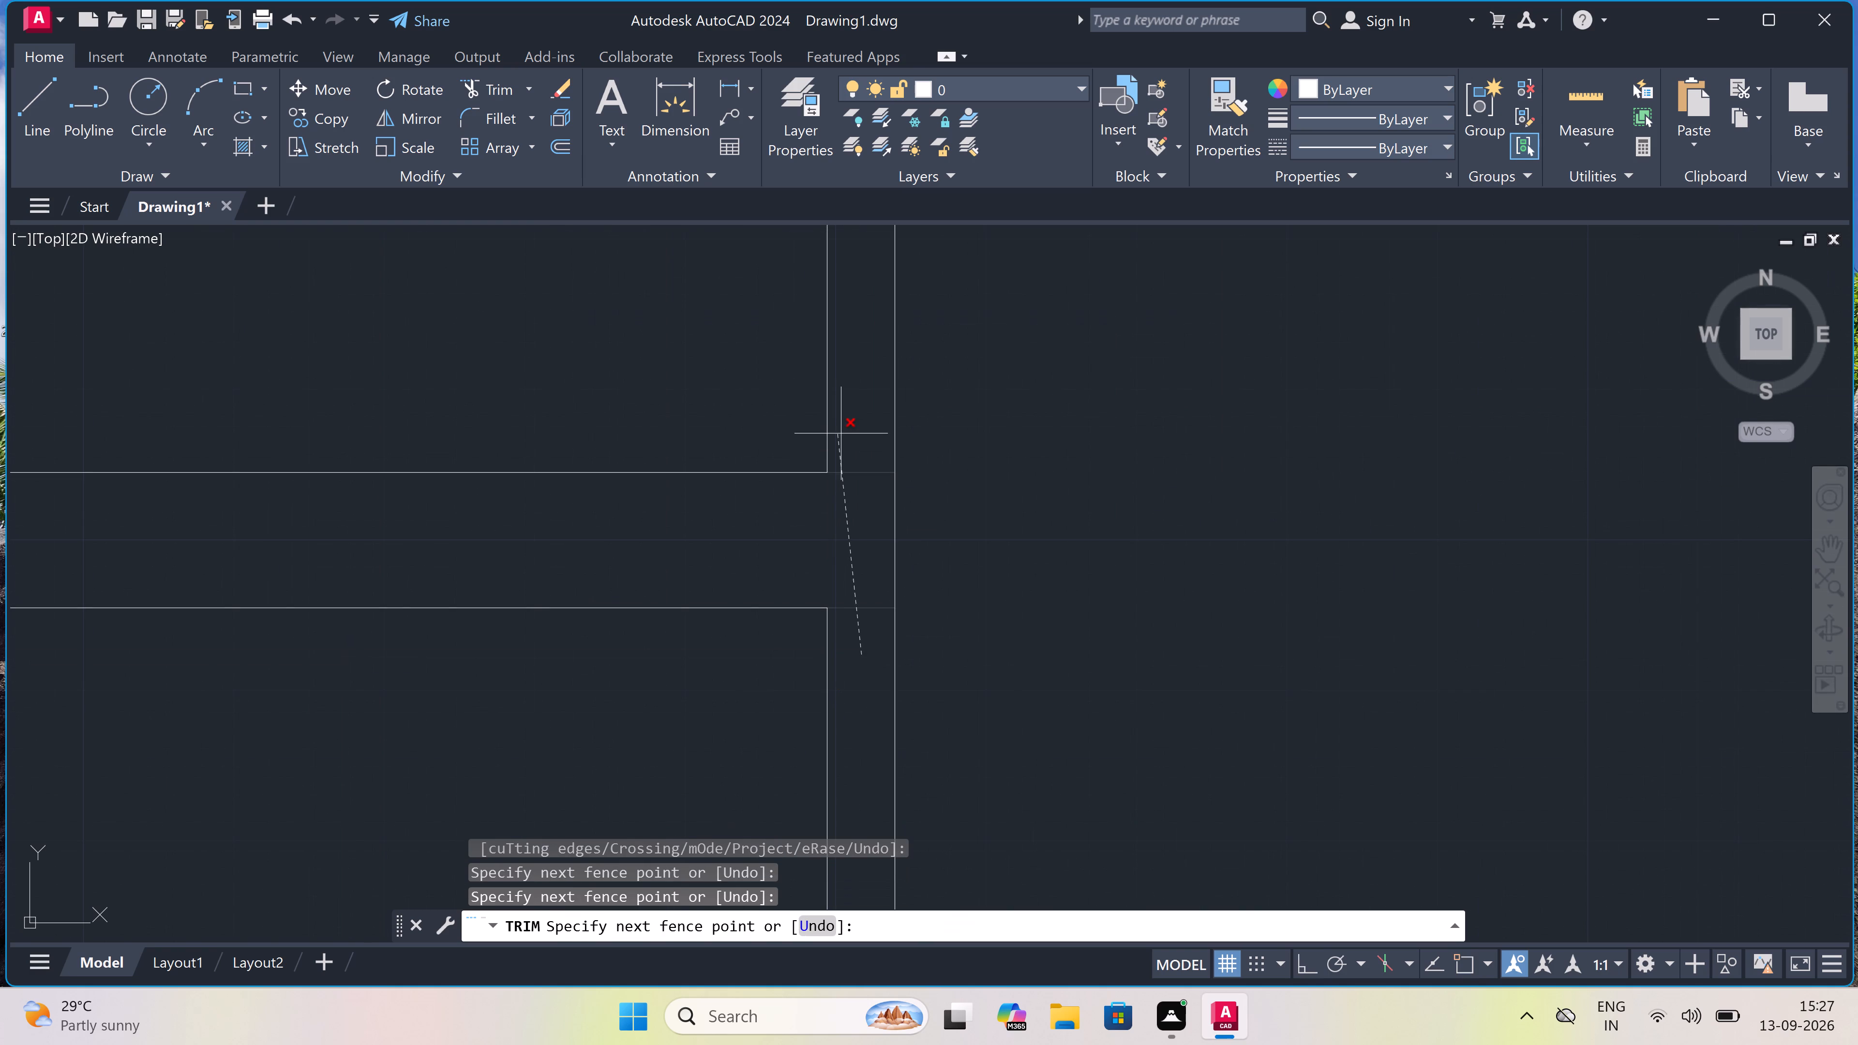
left_click(854, 438)
key("Escape")
Draw a line across the 9" horizontal wall between the left rooms at the wall's midpoint.
scroll(849, 442, "down", 3)
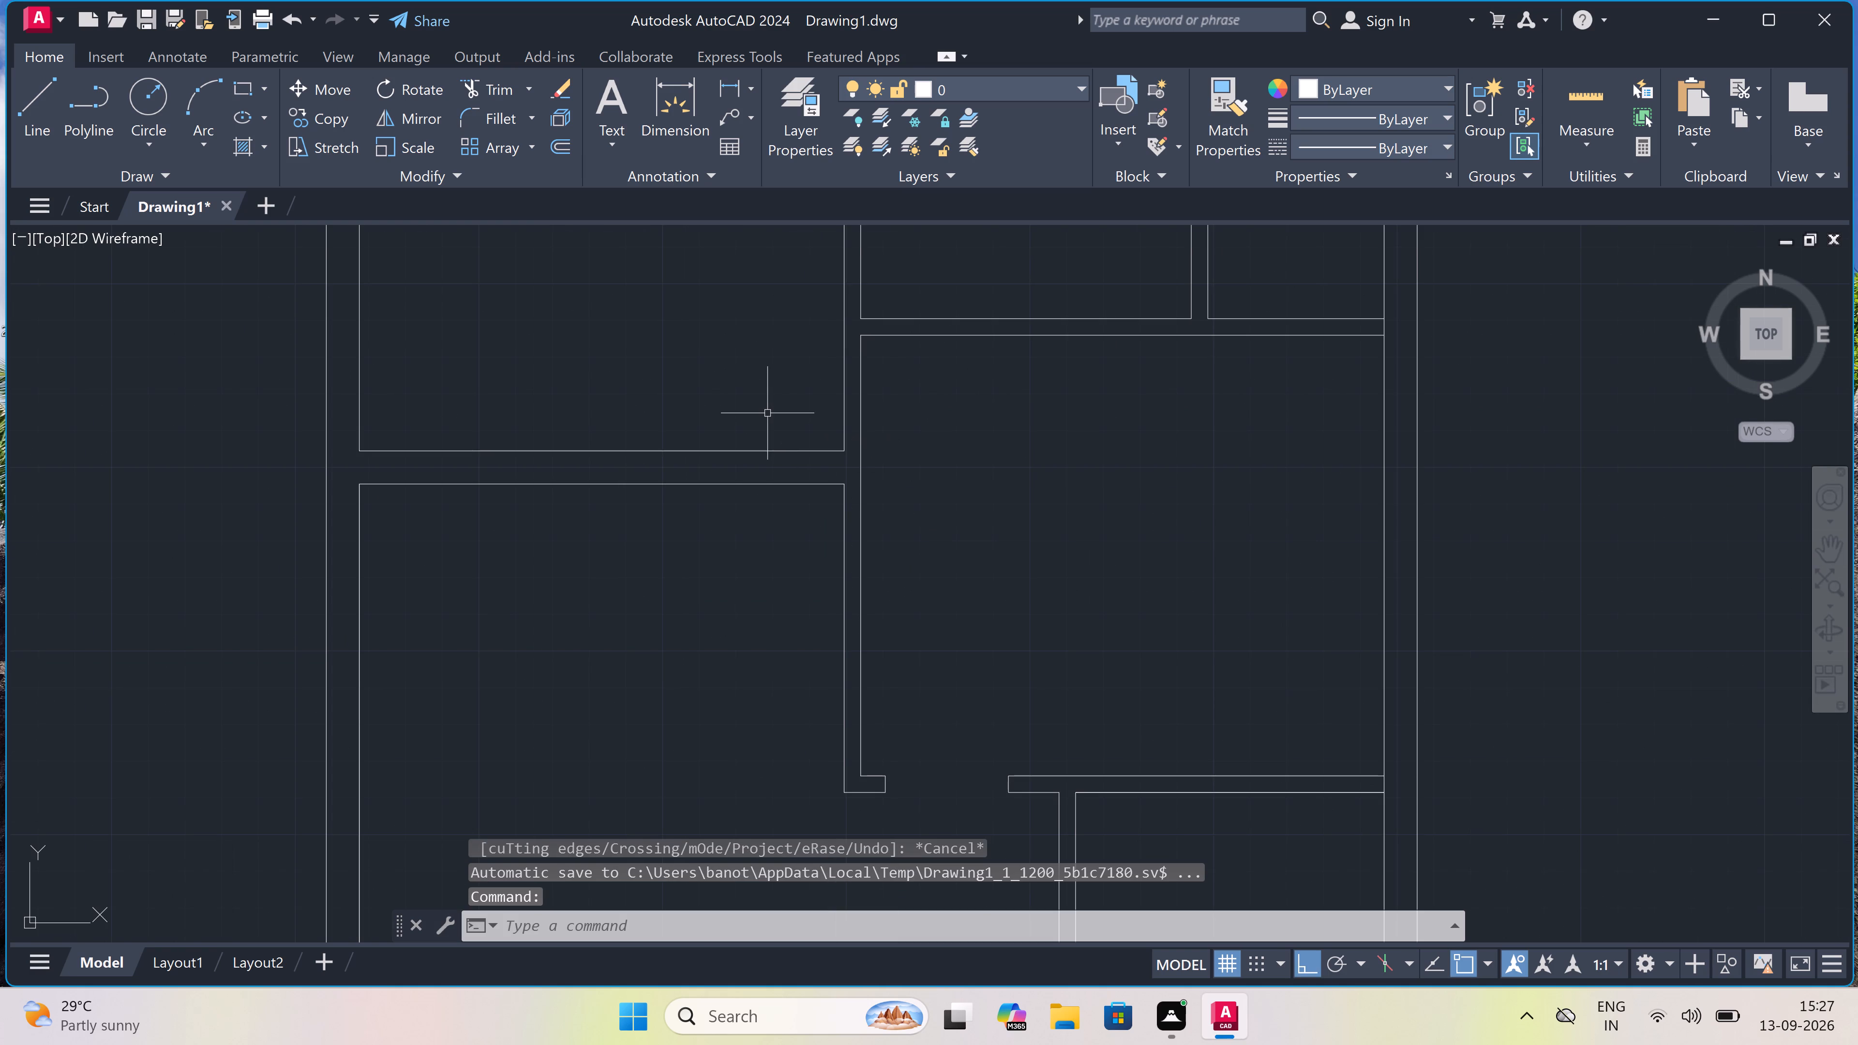
type("l")
key("space")
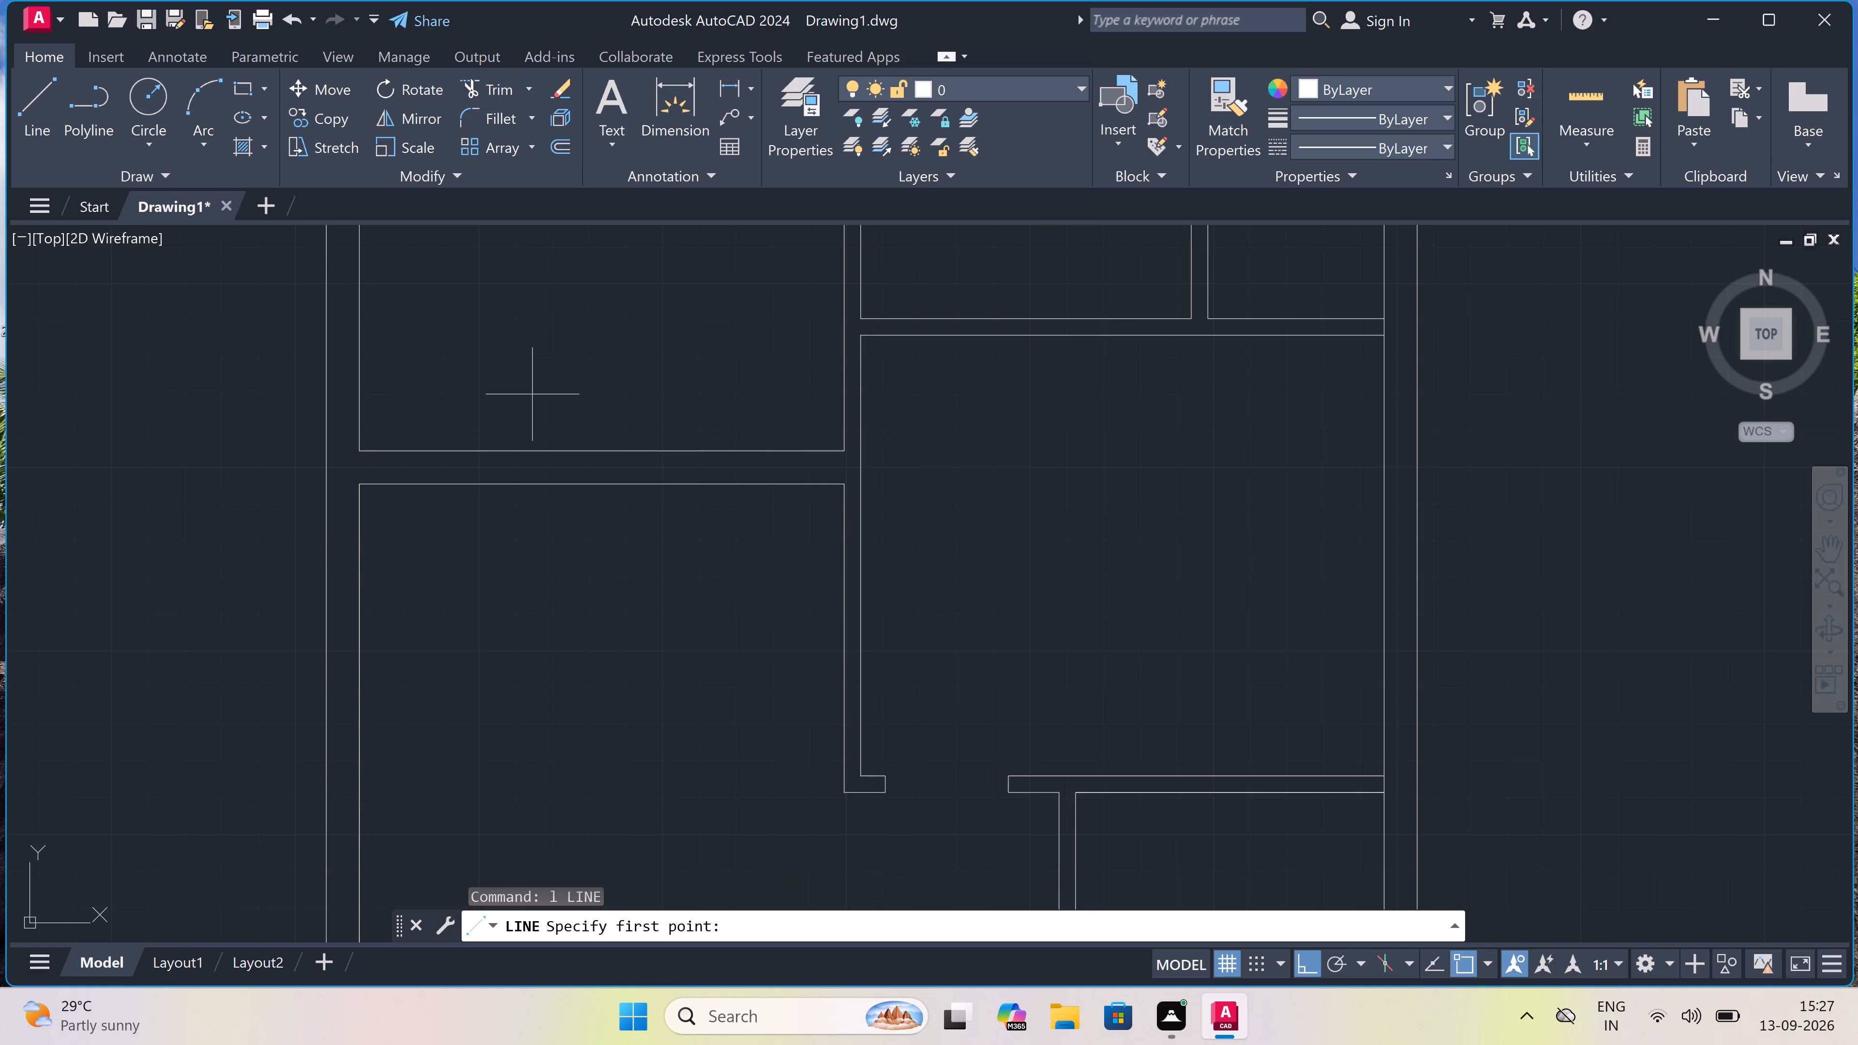
left_click_drag(607, 448, 608, 460)
left_click(601, 488)
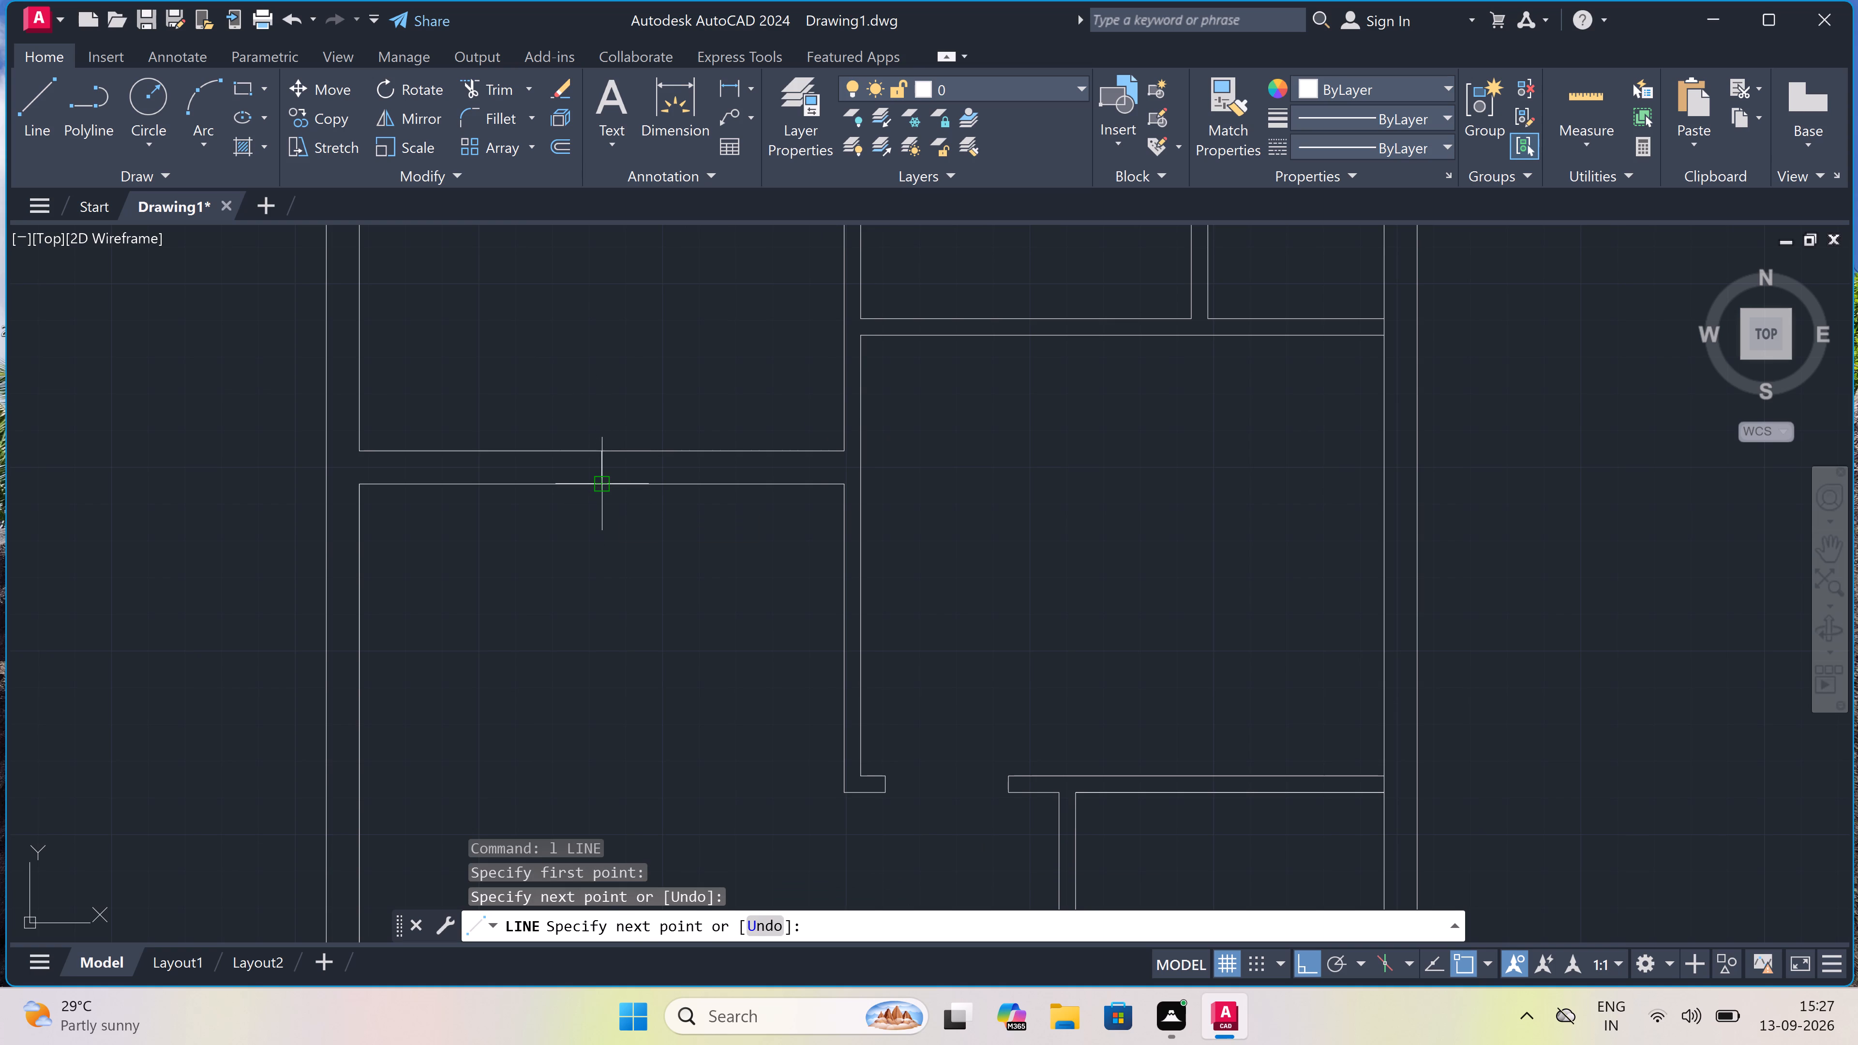
key("Escape")
Draw a second line across the 9" horizontal wall, a short distance before the long vertical partition.
key("space")
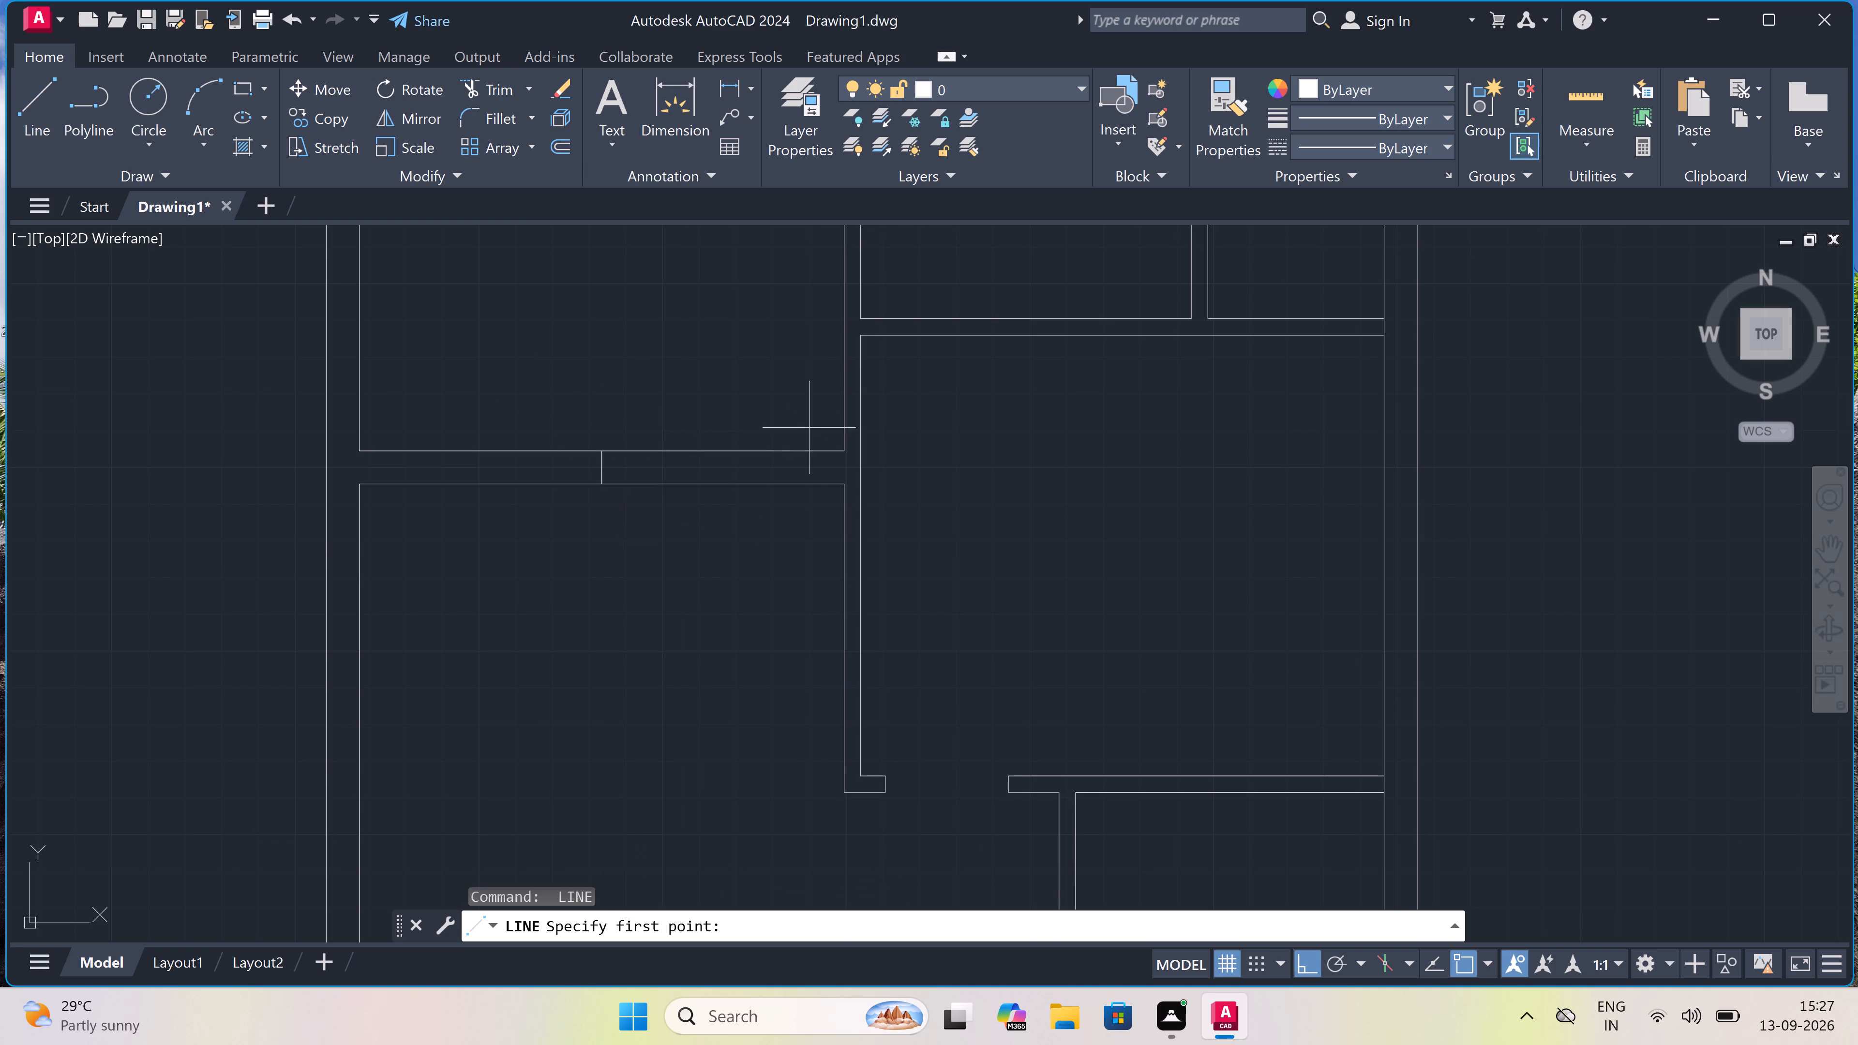
left_click_drag(819, 450, 821, 467)
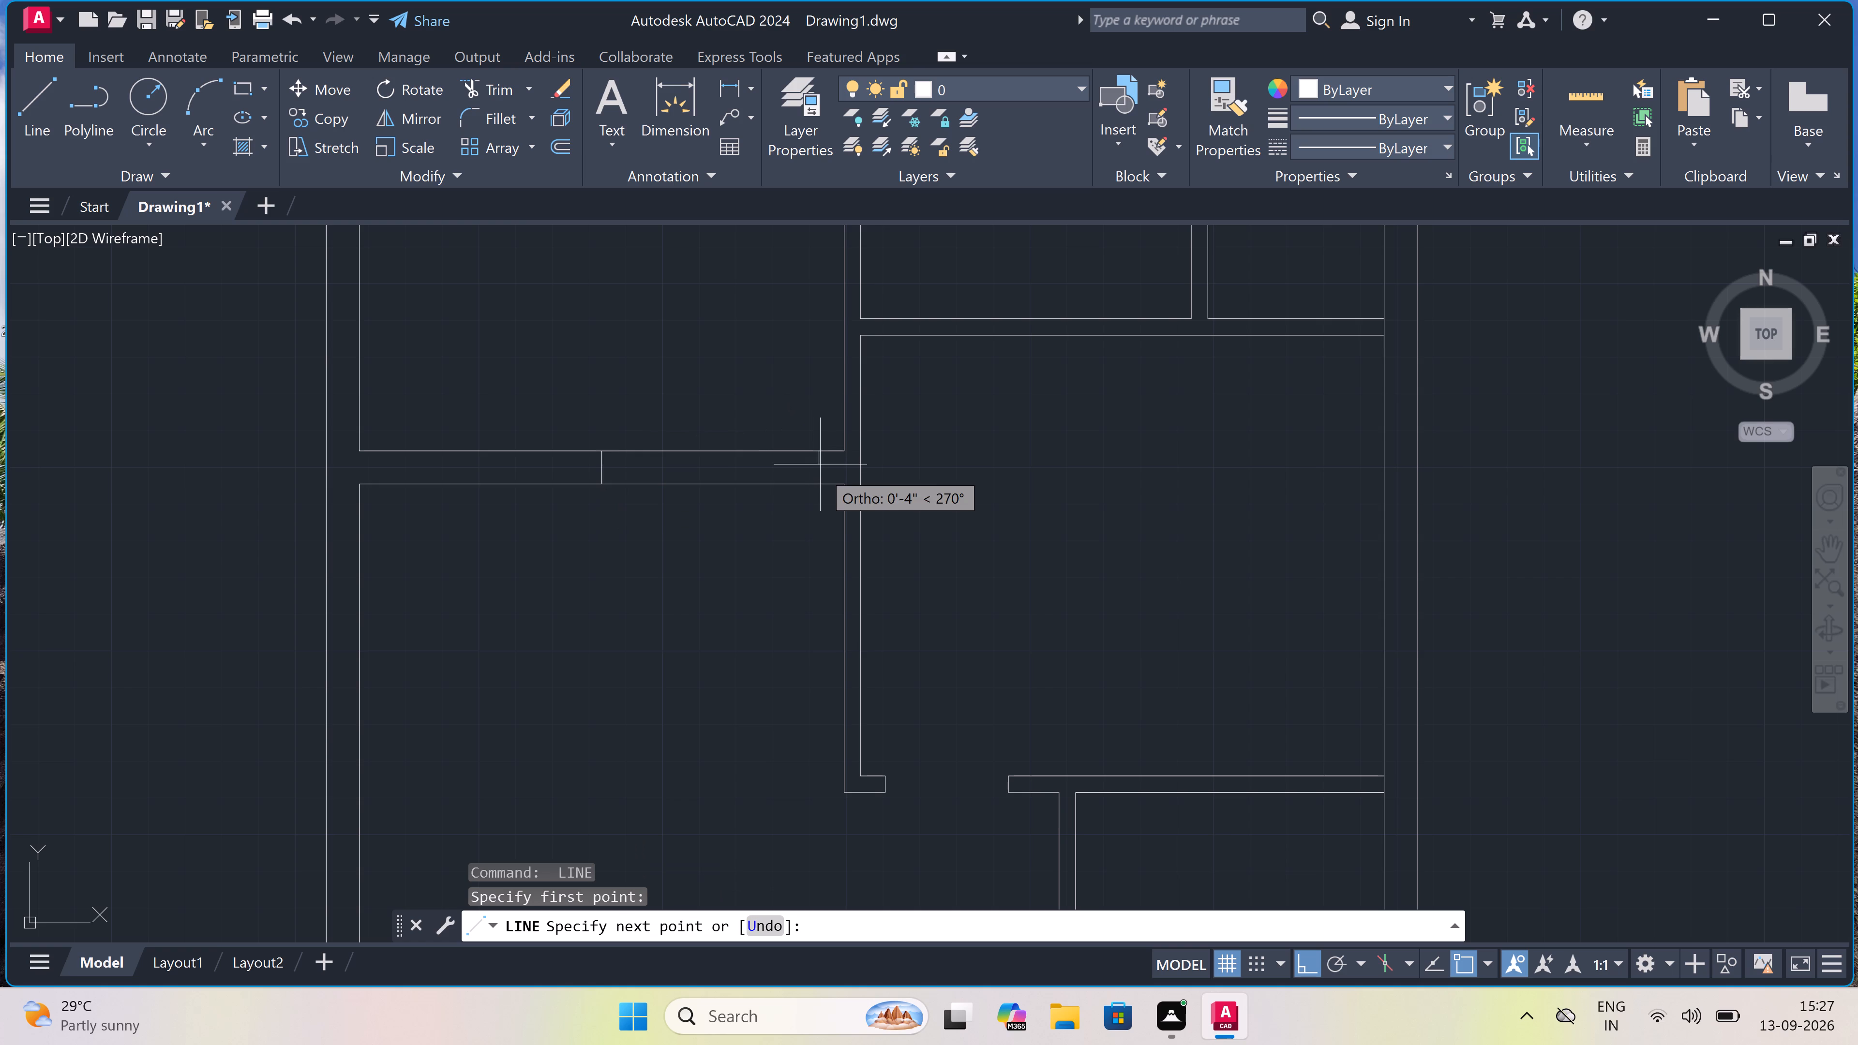
left_click(821, 483)
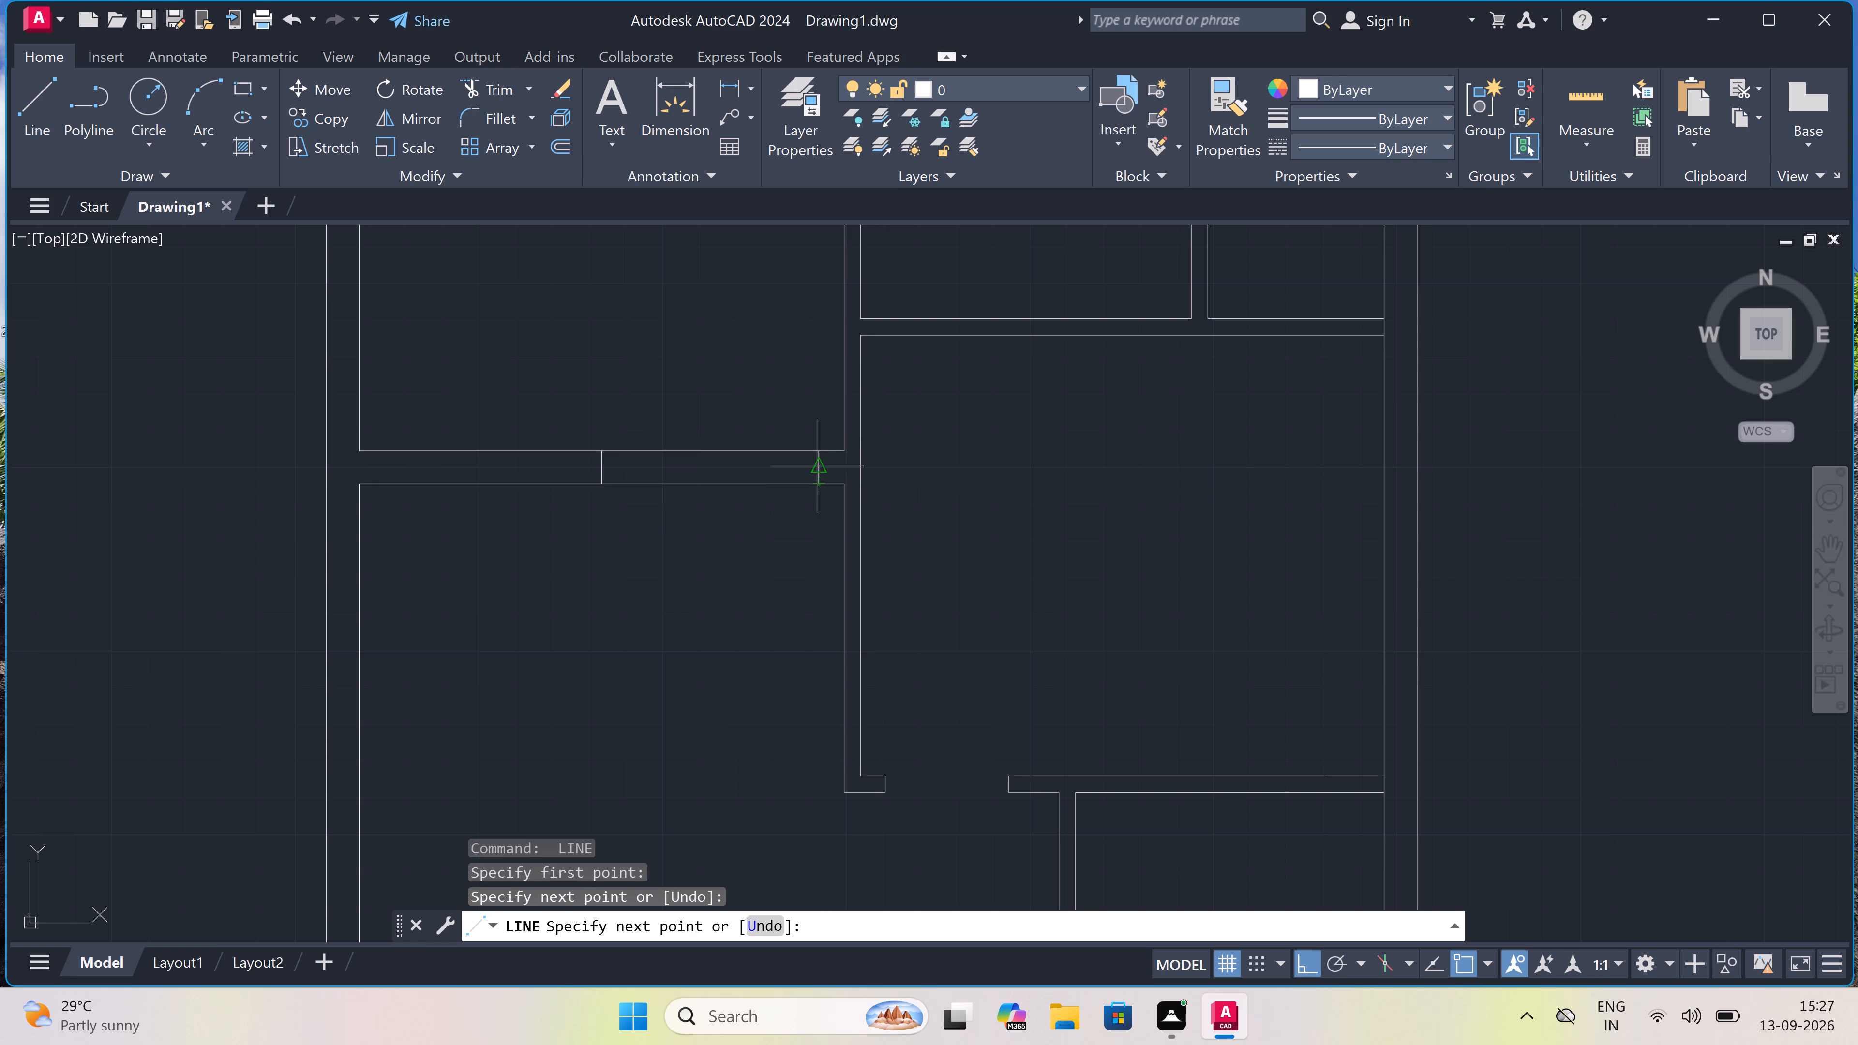
Draw crossed diagonals between the two lines across the 9" horizontal wall, marking the opening with an X.
double_click(823, 454)
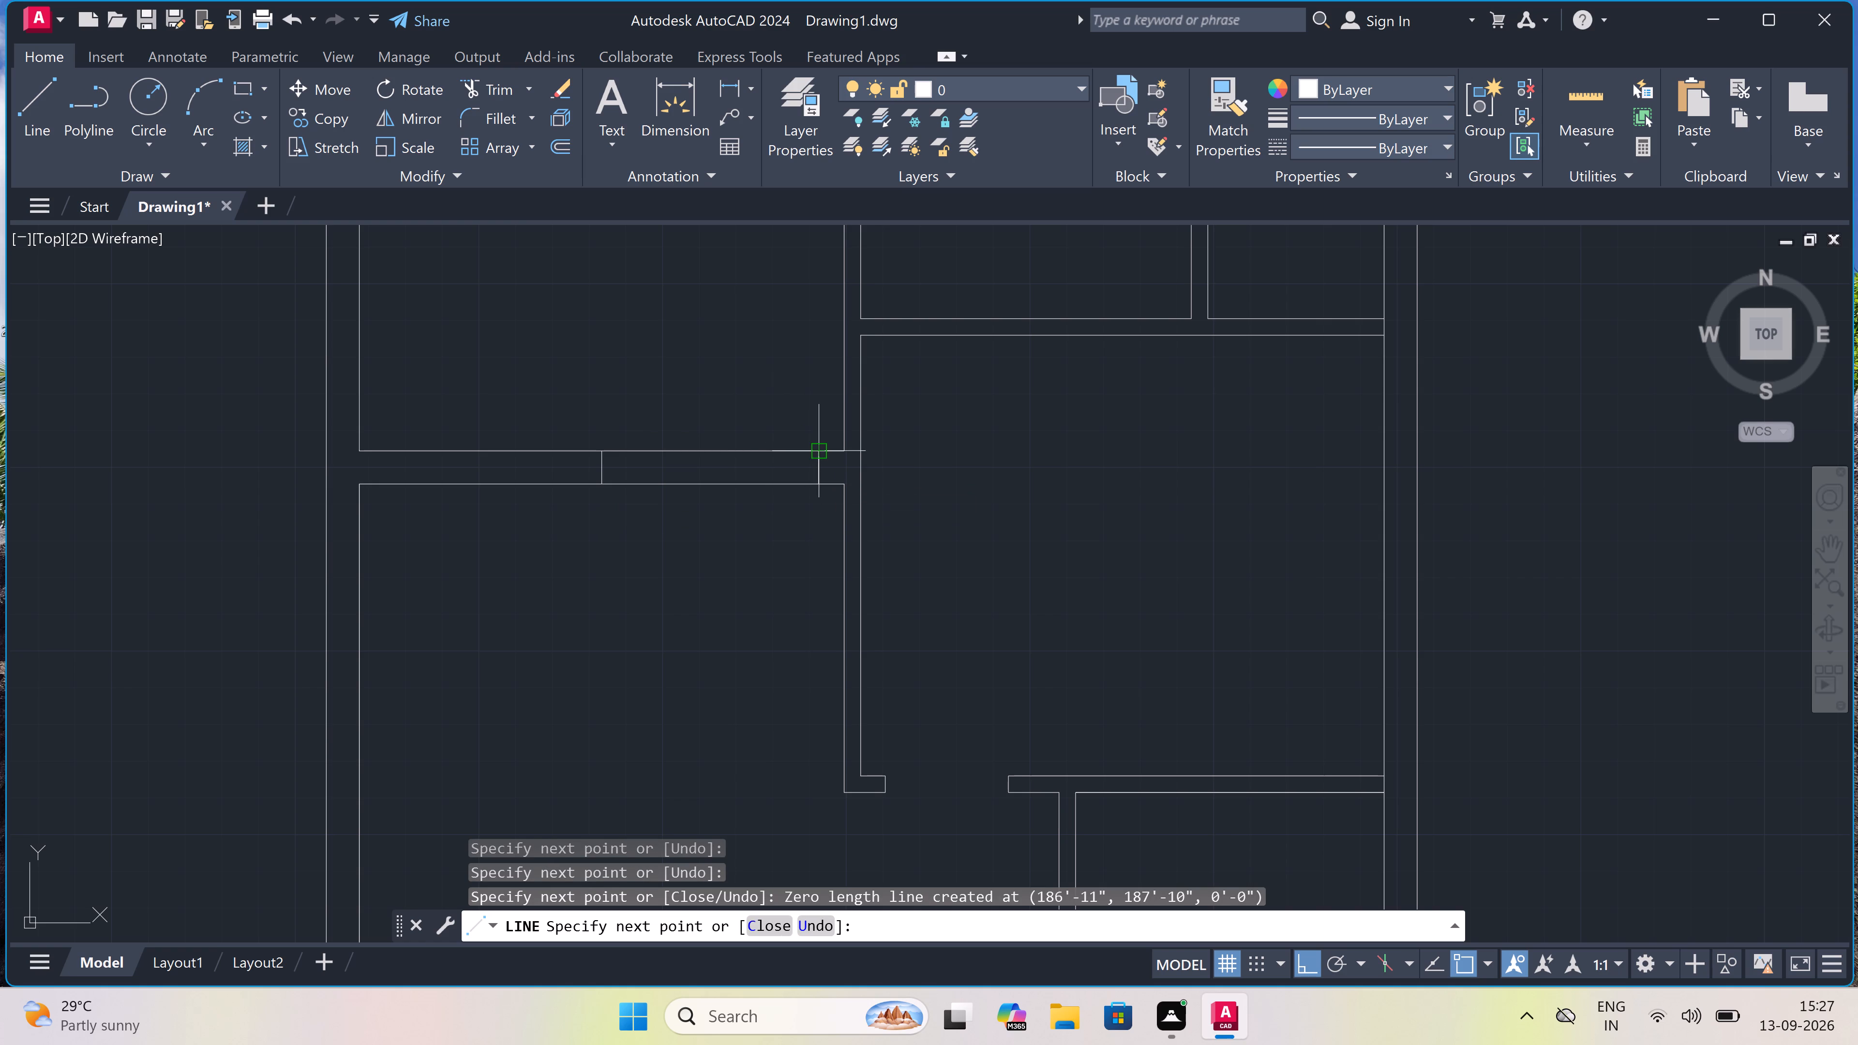
key("F8")
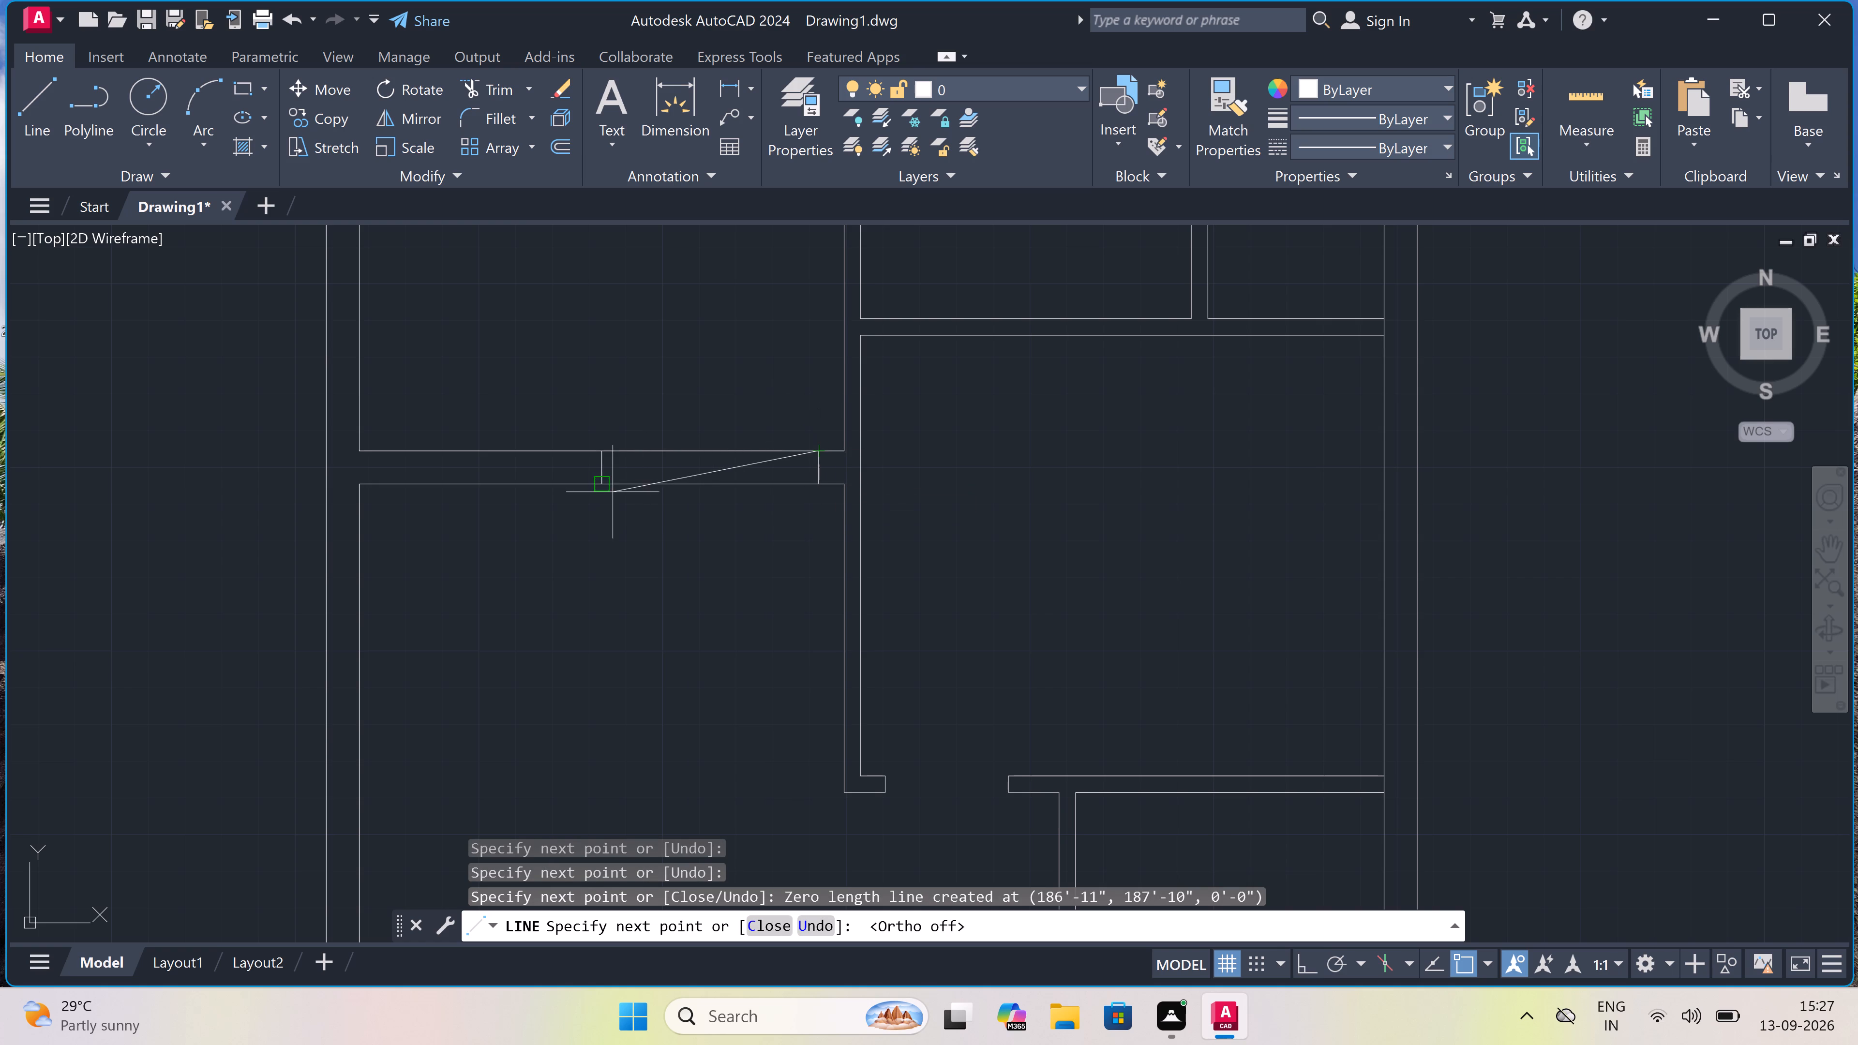
left_click(608, 482)
left_click_drag(600, 455, 611, 459)
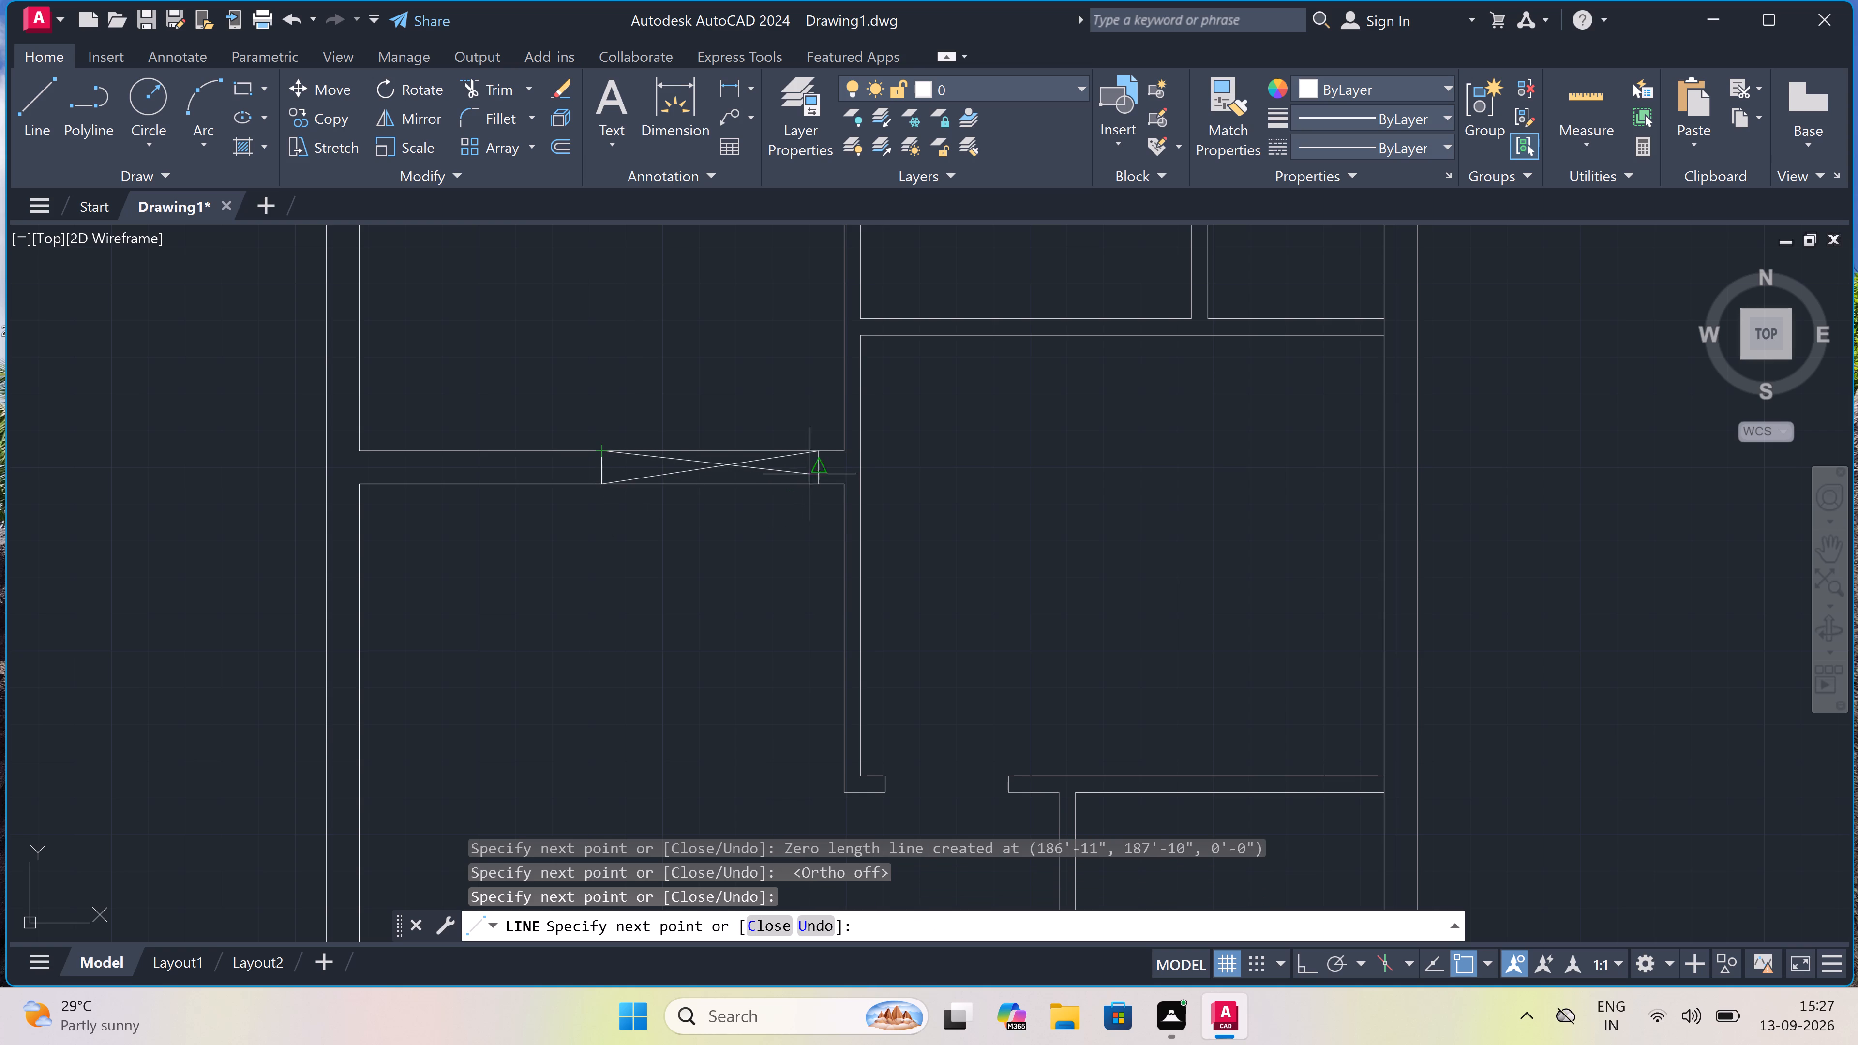
left_click(821, 482)
key("Escape")
Trim the inner vertical line's stub crossing the wall at the lower left room's bottom-left exterior corner.
scroll(757, 449, "down", 4)
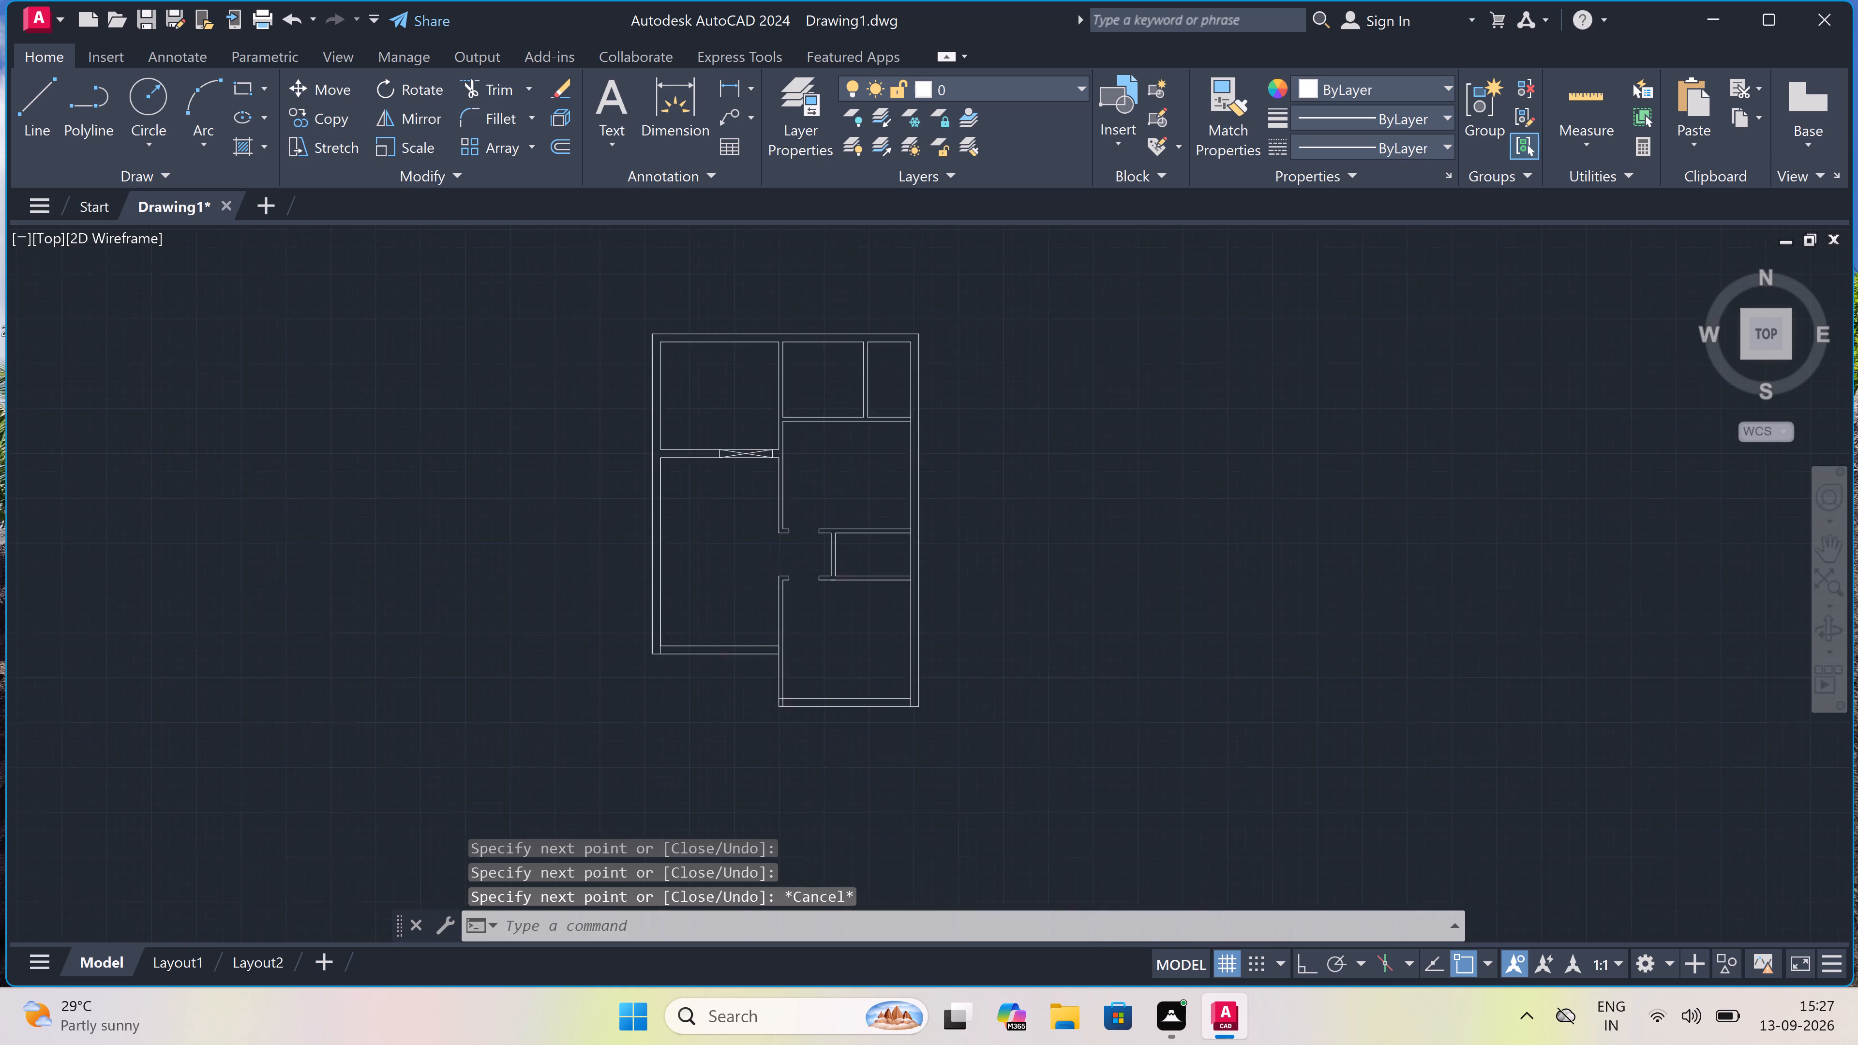
scroll(735, 462, "up", 5)
scroll(735, 466, "down", 2)
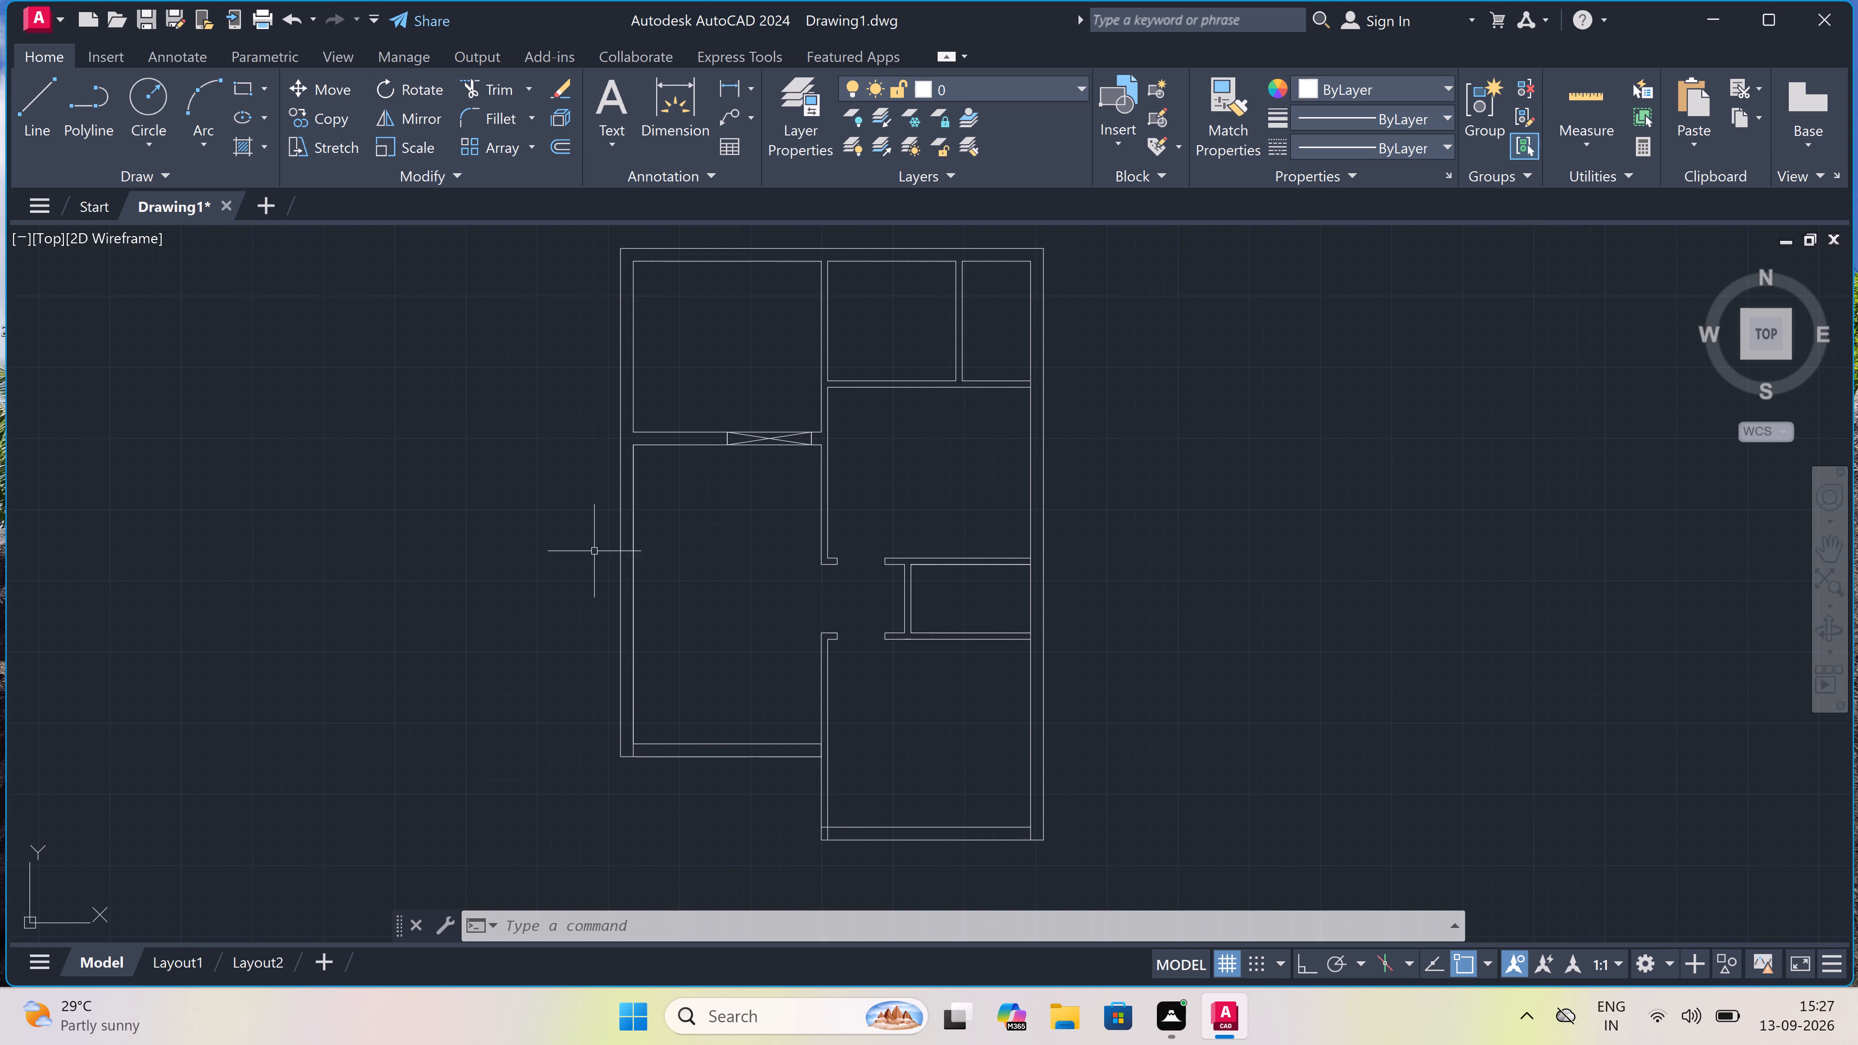
scroll(600, 591, "up", 2)
scroll(602, 593, "down", 3)
scroll(611, 684, "up", 4)
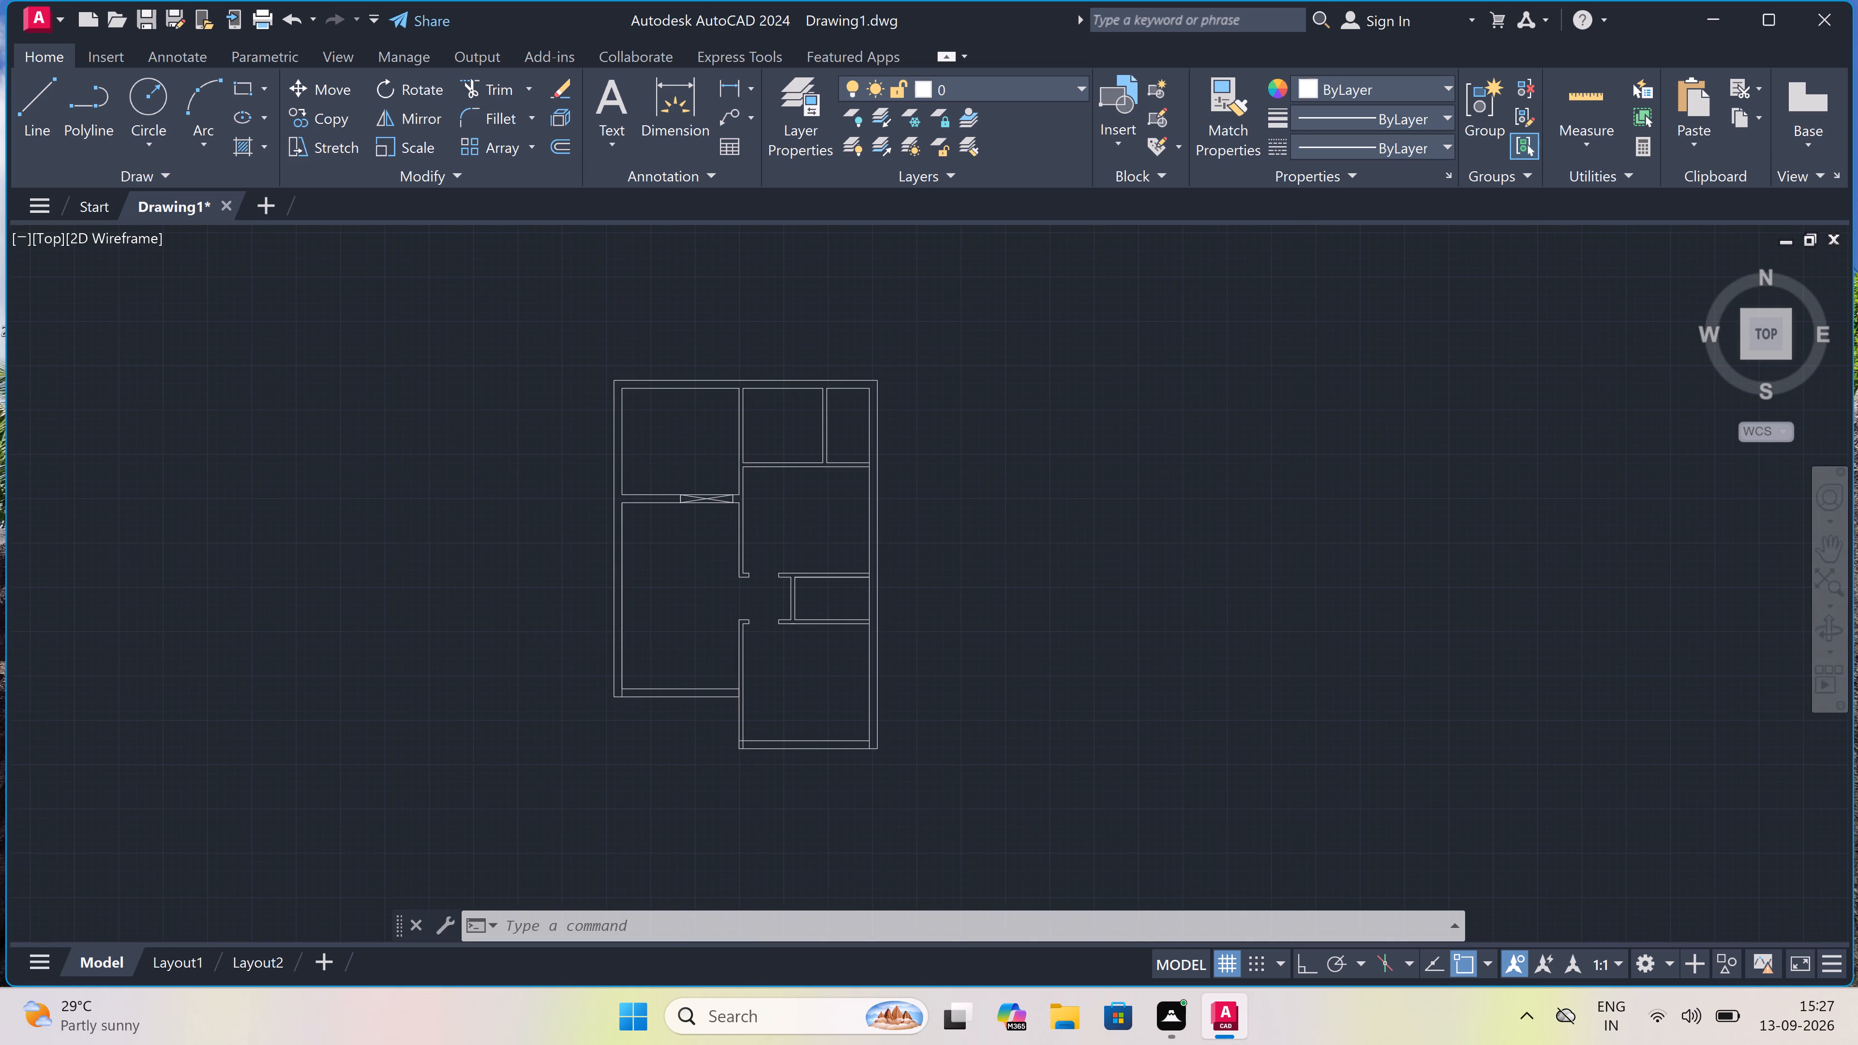
key("t")
key("r")
key("space")
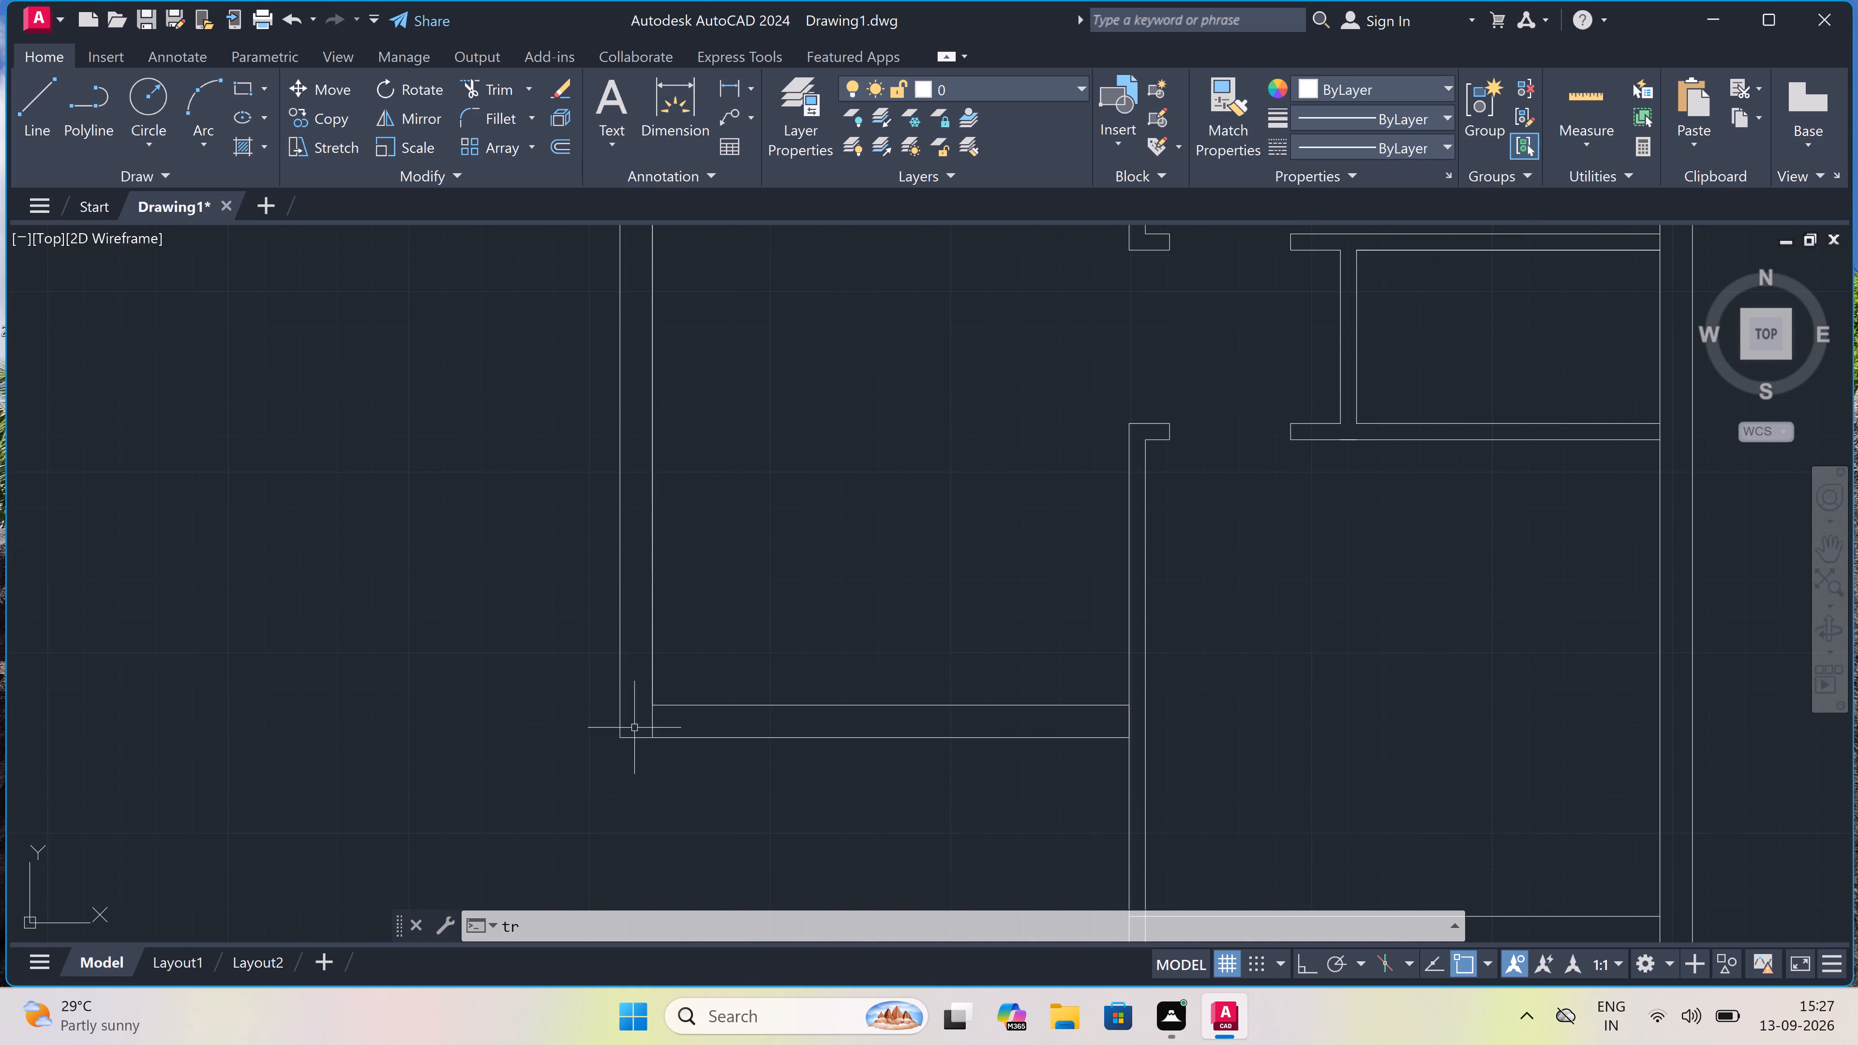
left_click(647, 724)
left_click(660, 719)
key("Escape")
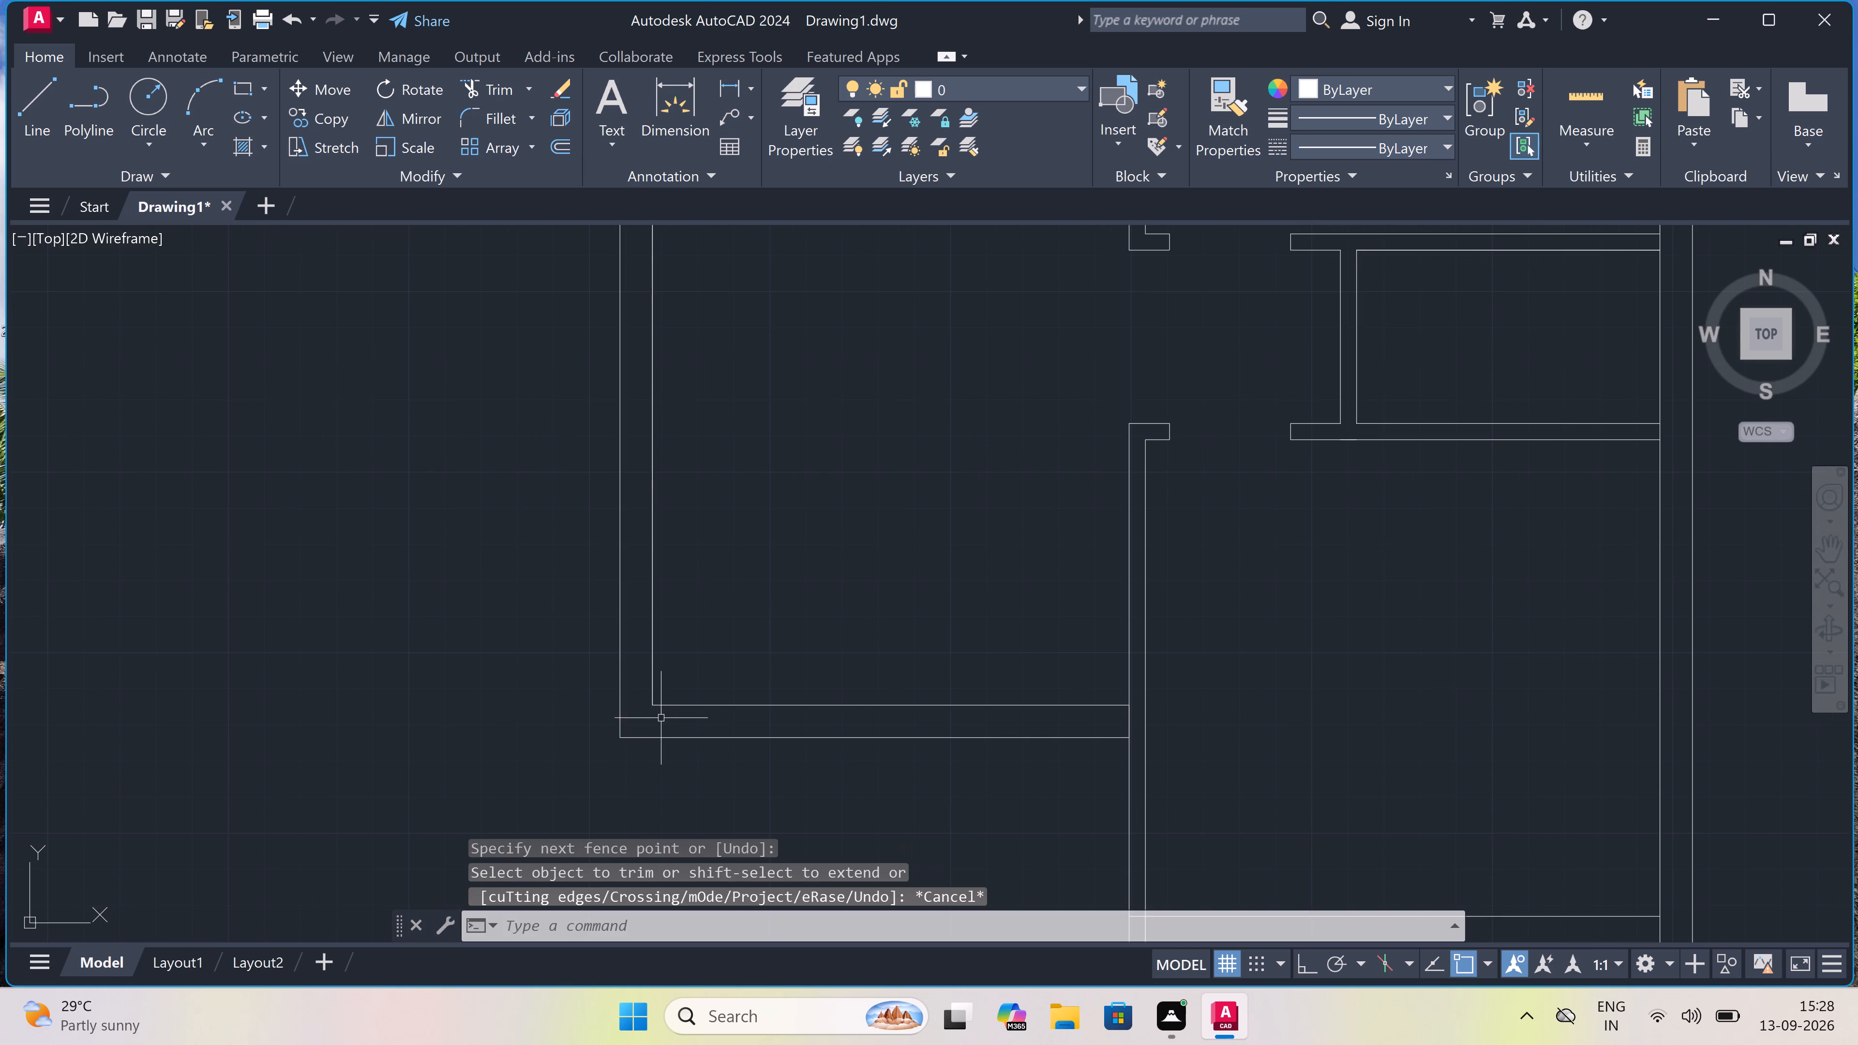
Draw a line across the left exterior wall of the lower left room, plus a 5' line up the wall's centre from its midpoint.
scroll(664, 631, "down", 3)
scroll(659, 534, "up", 4)
scroll(688, 540, "down", 2)
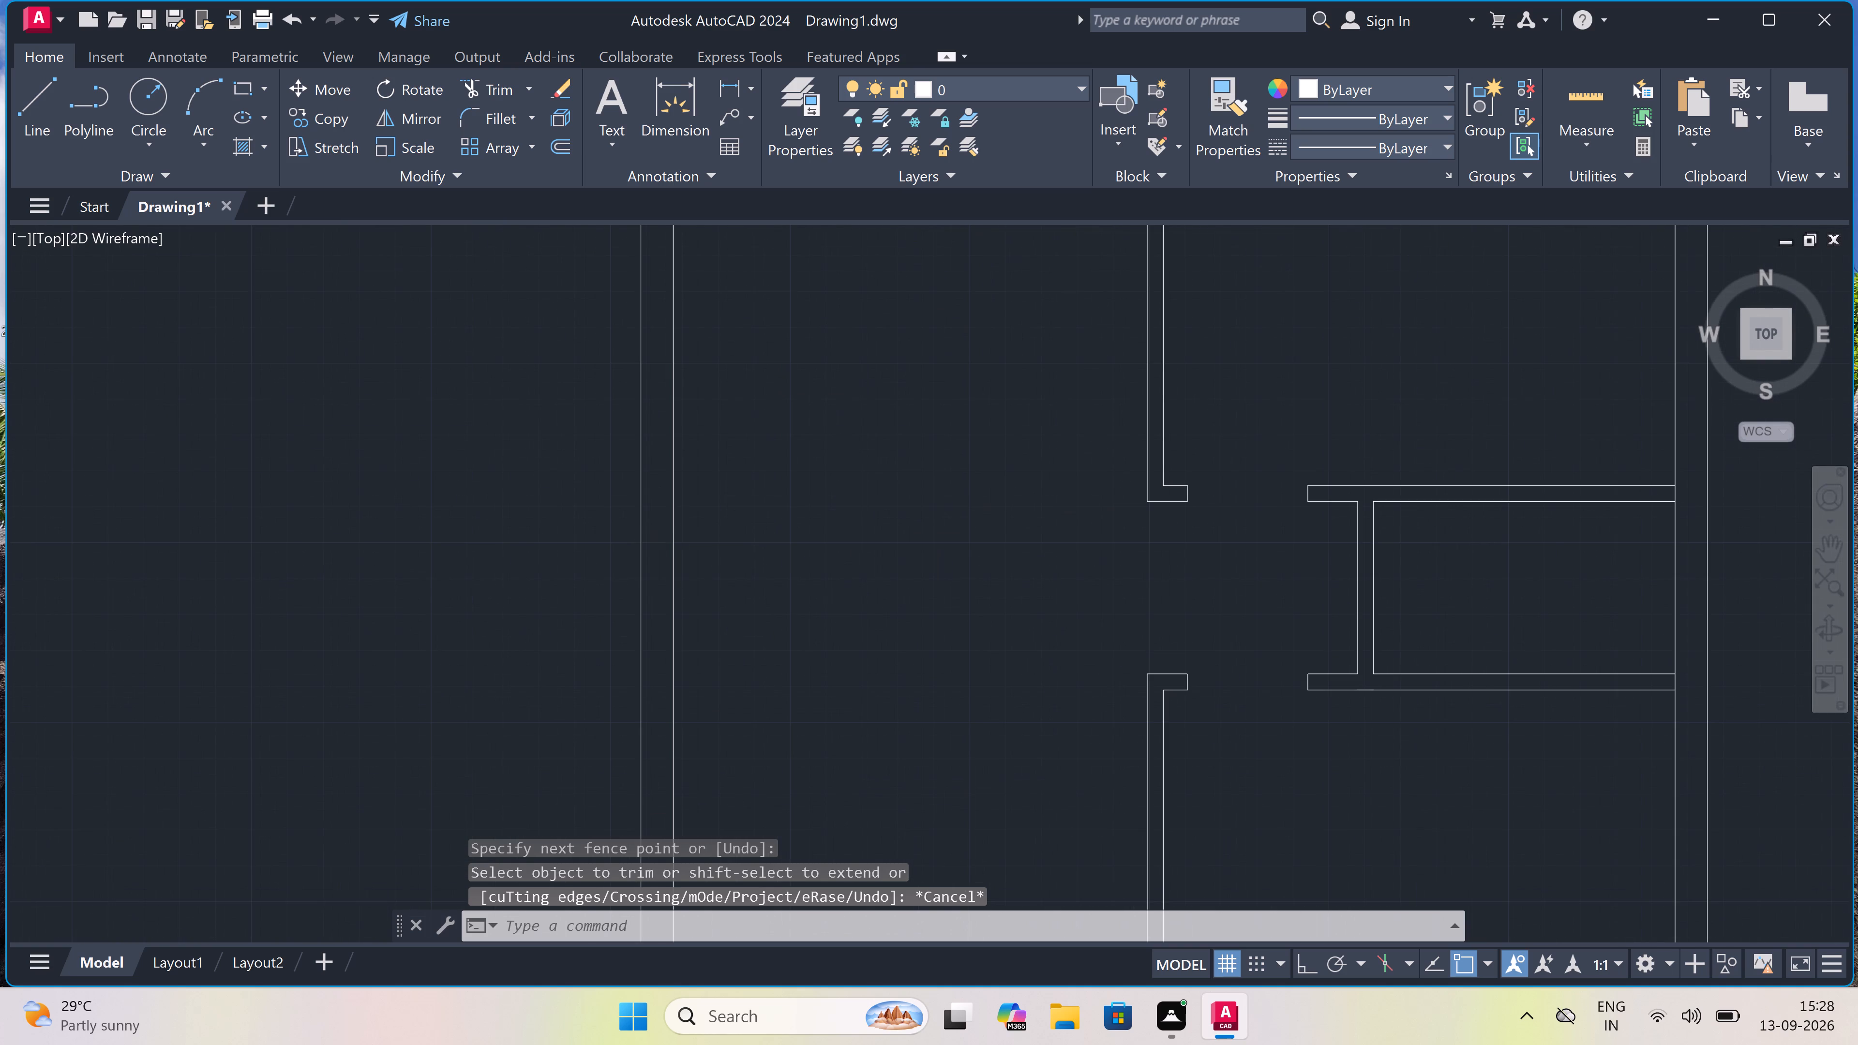
key("l")
key("space")
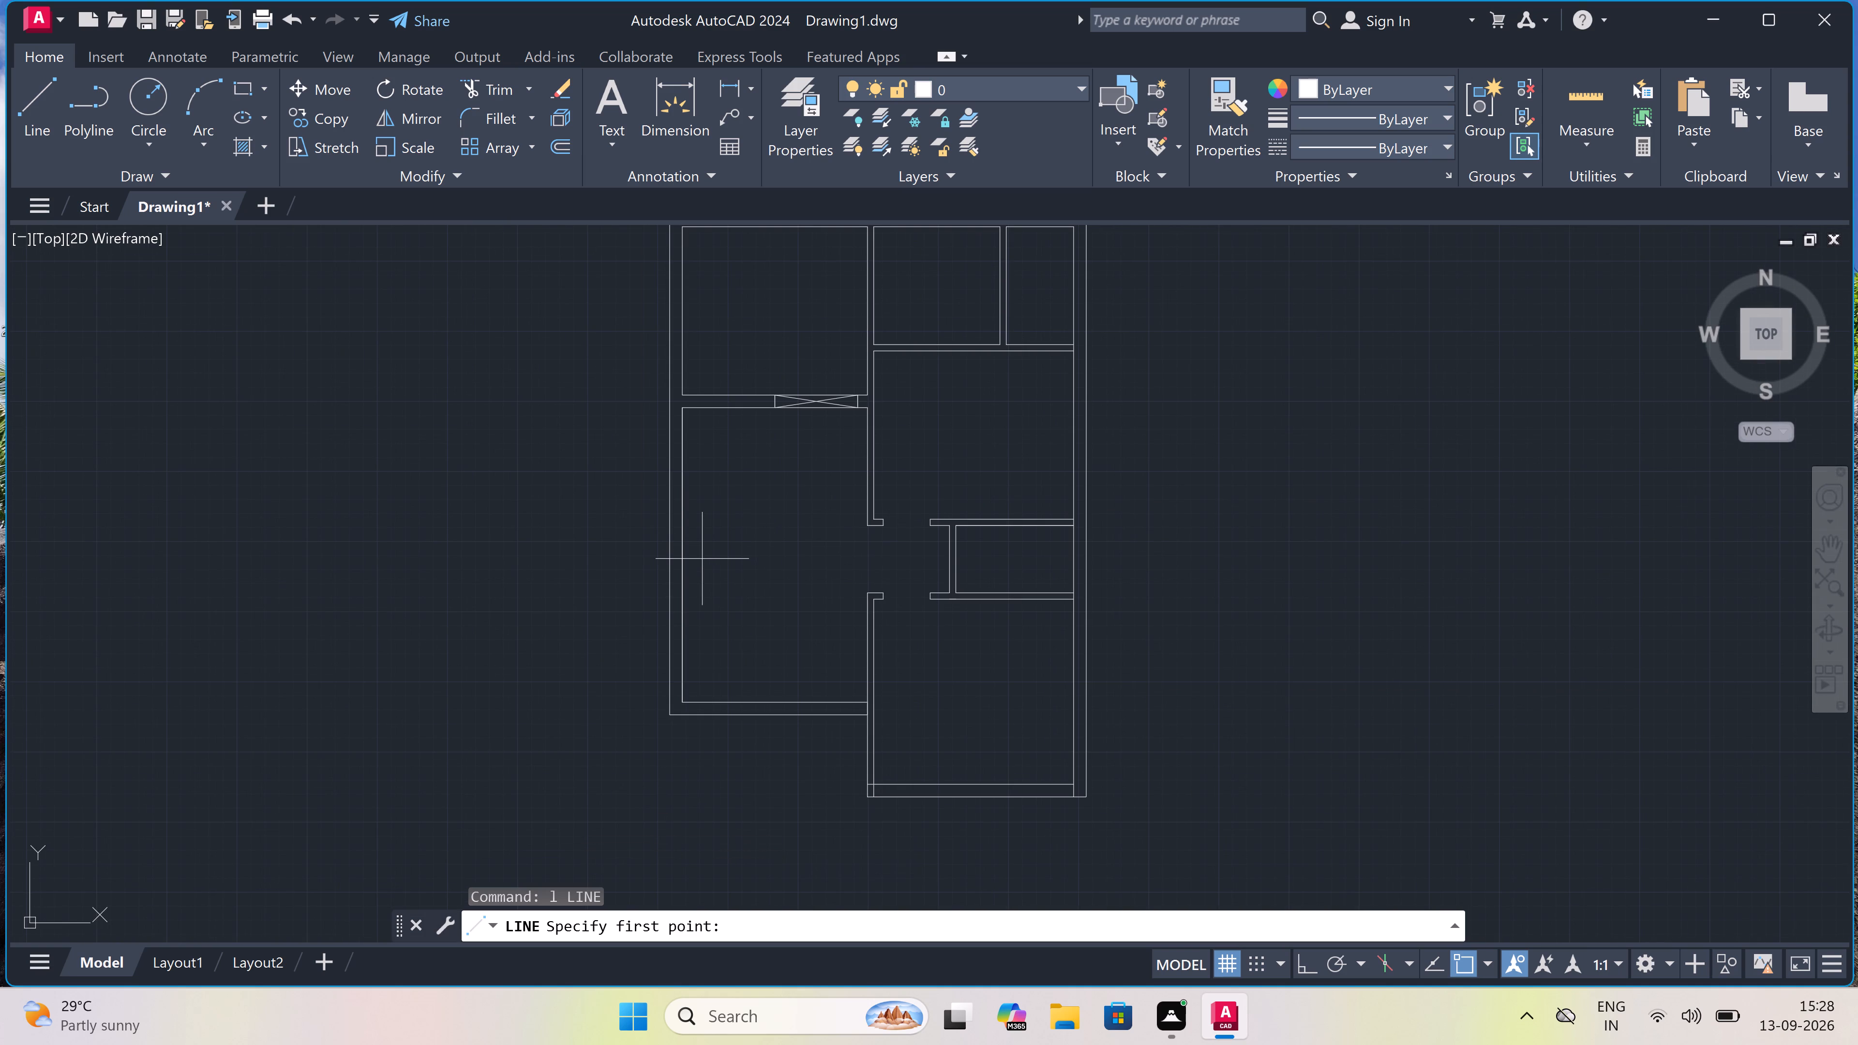
left_click(664, 588)
left_click(679, 590)
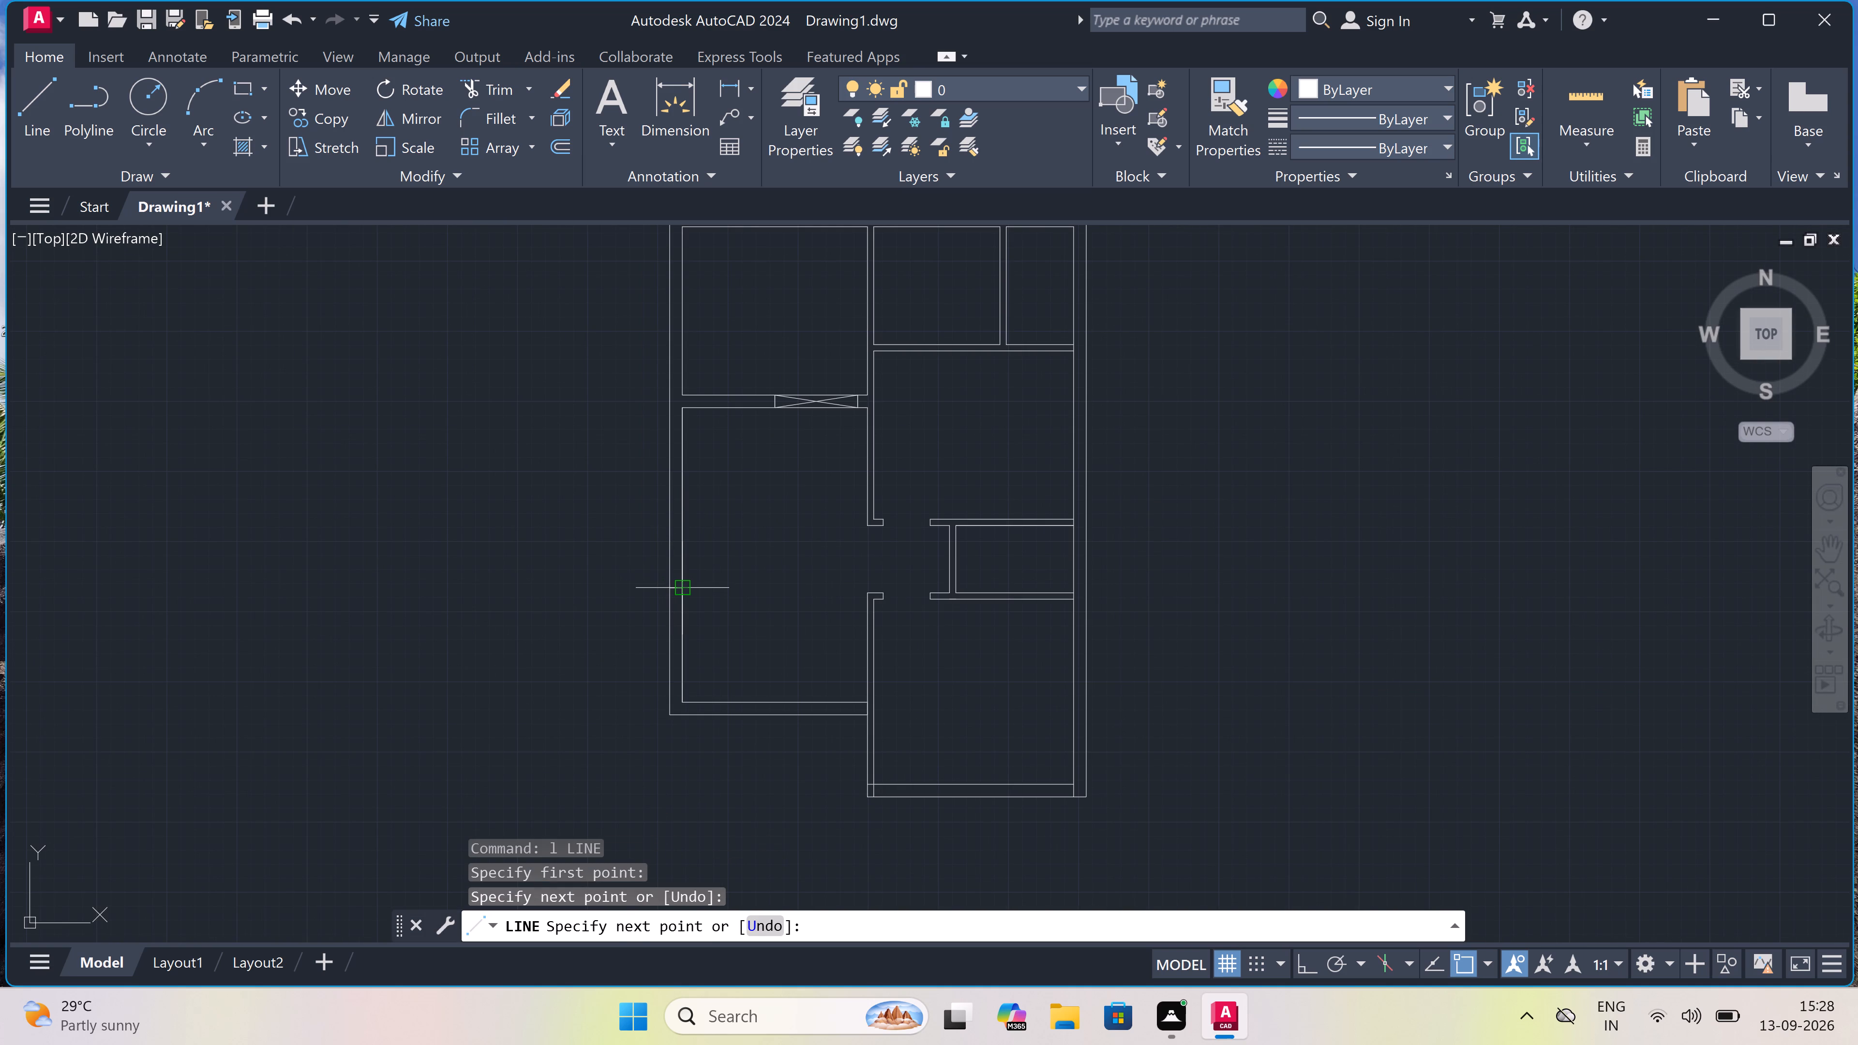
scroll(678, 590, "up", 3)
left_click_drag(665, 584, 664, 579)
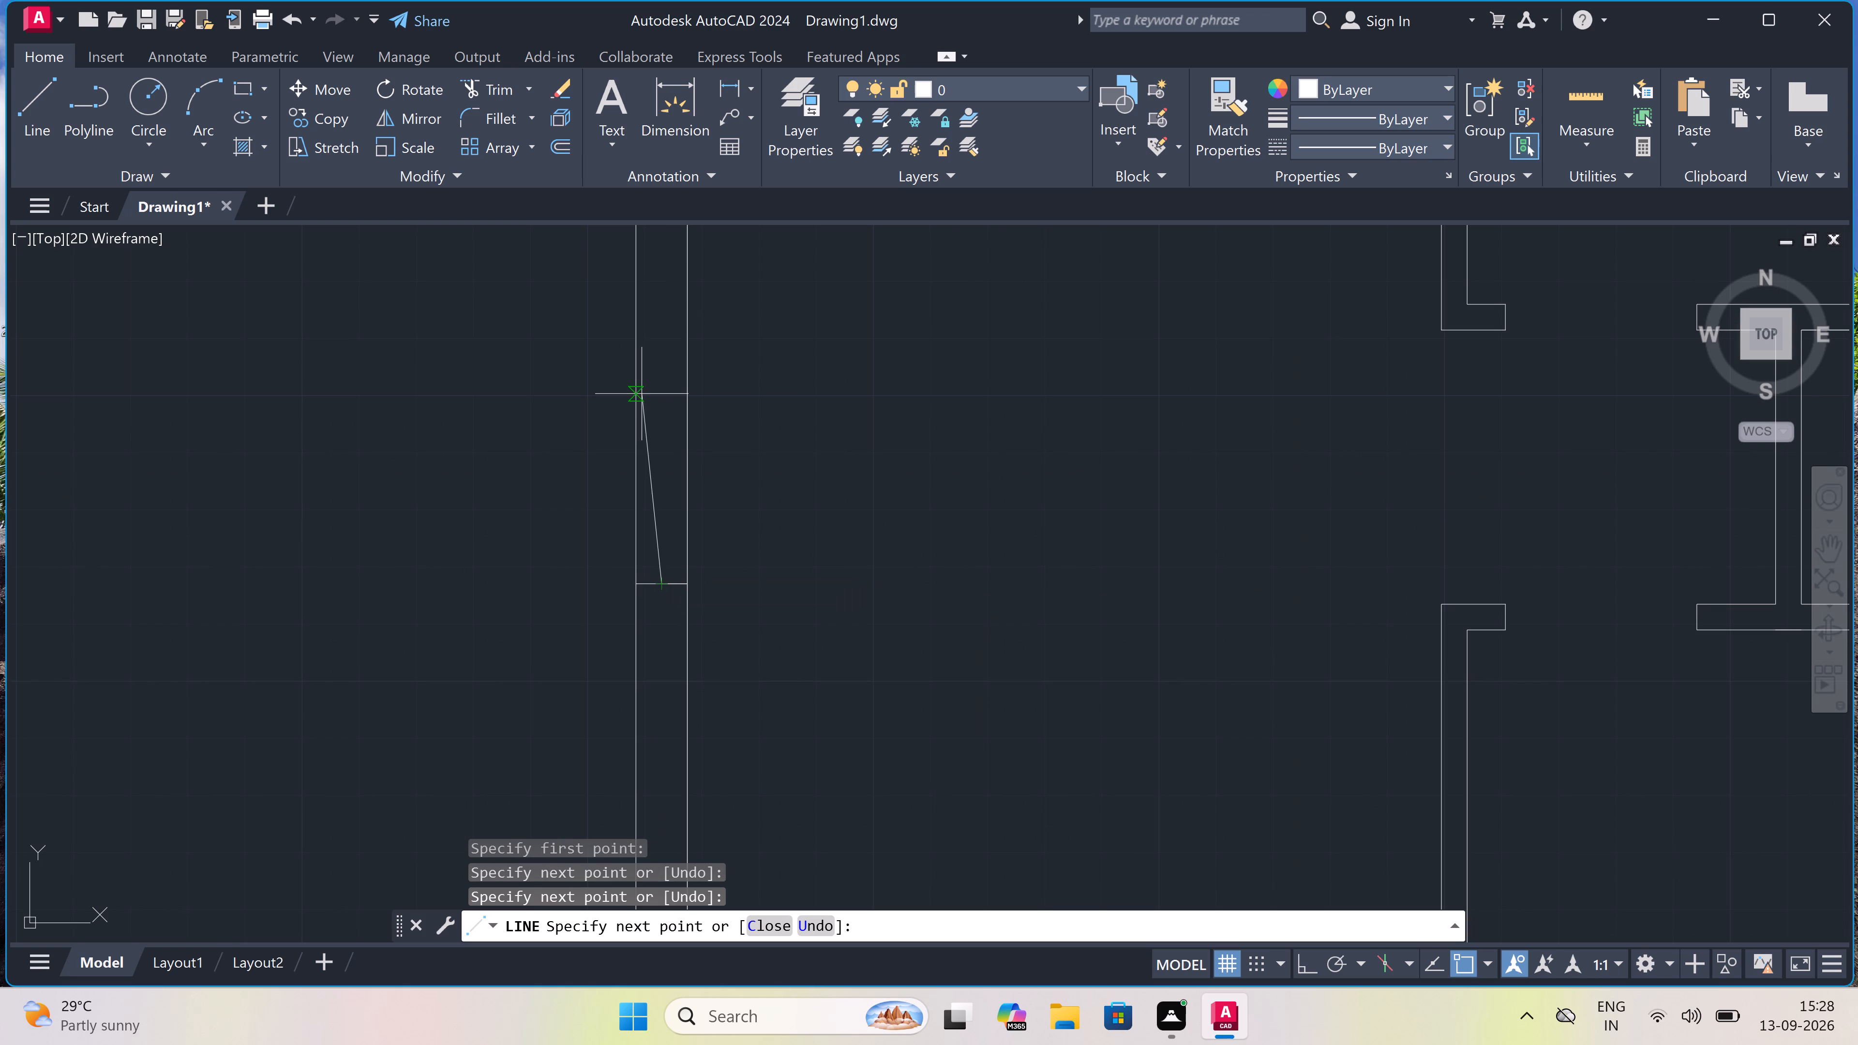
key("F8")
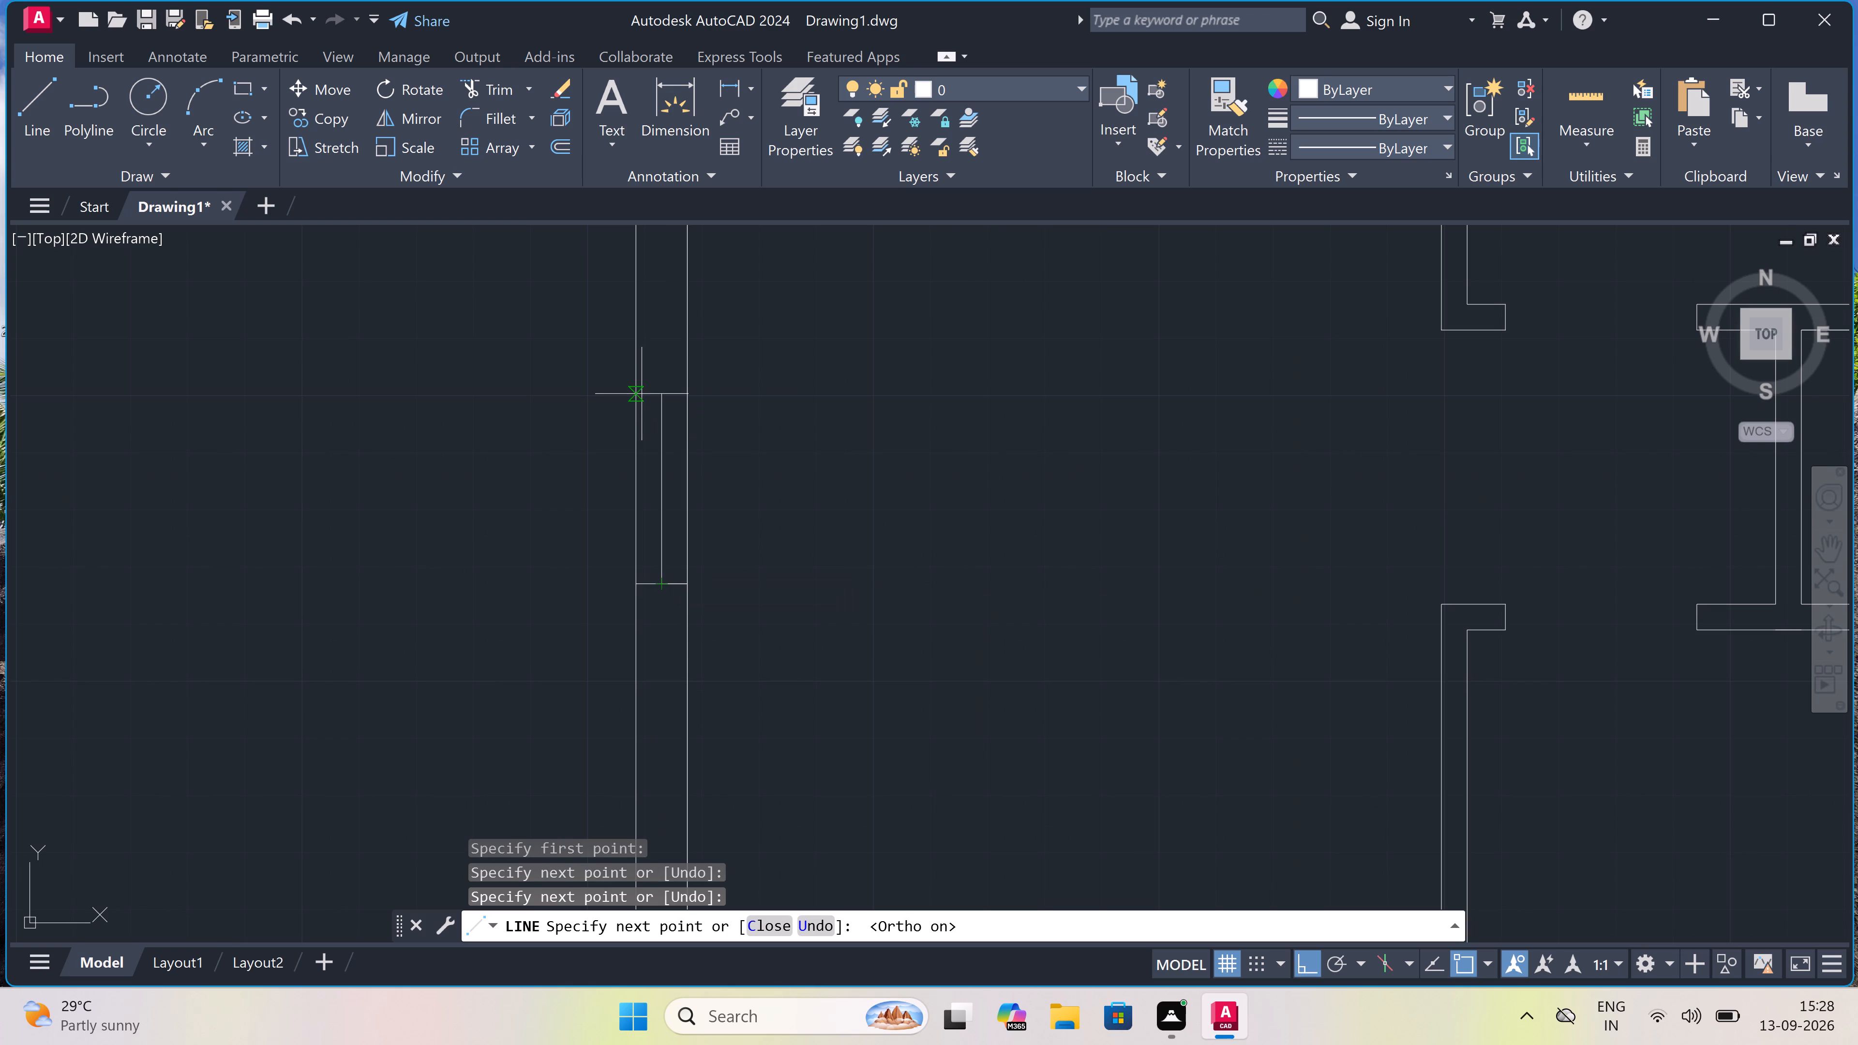
type("5'")
key("space")
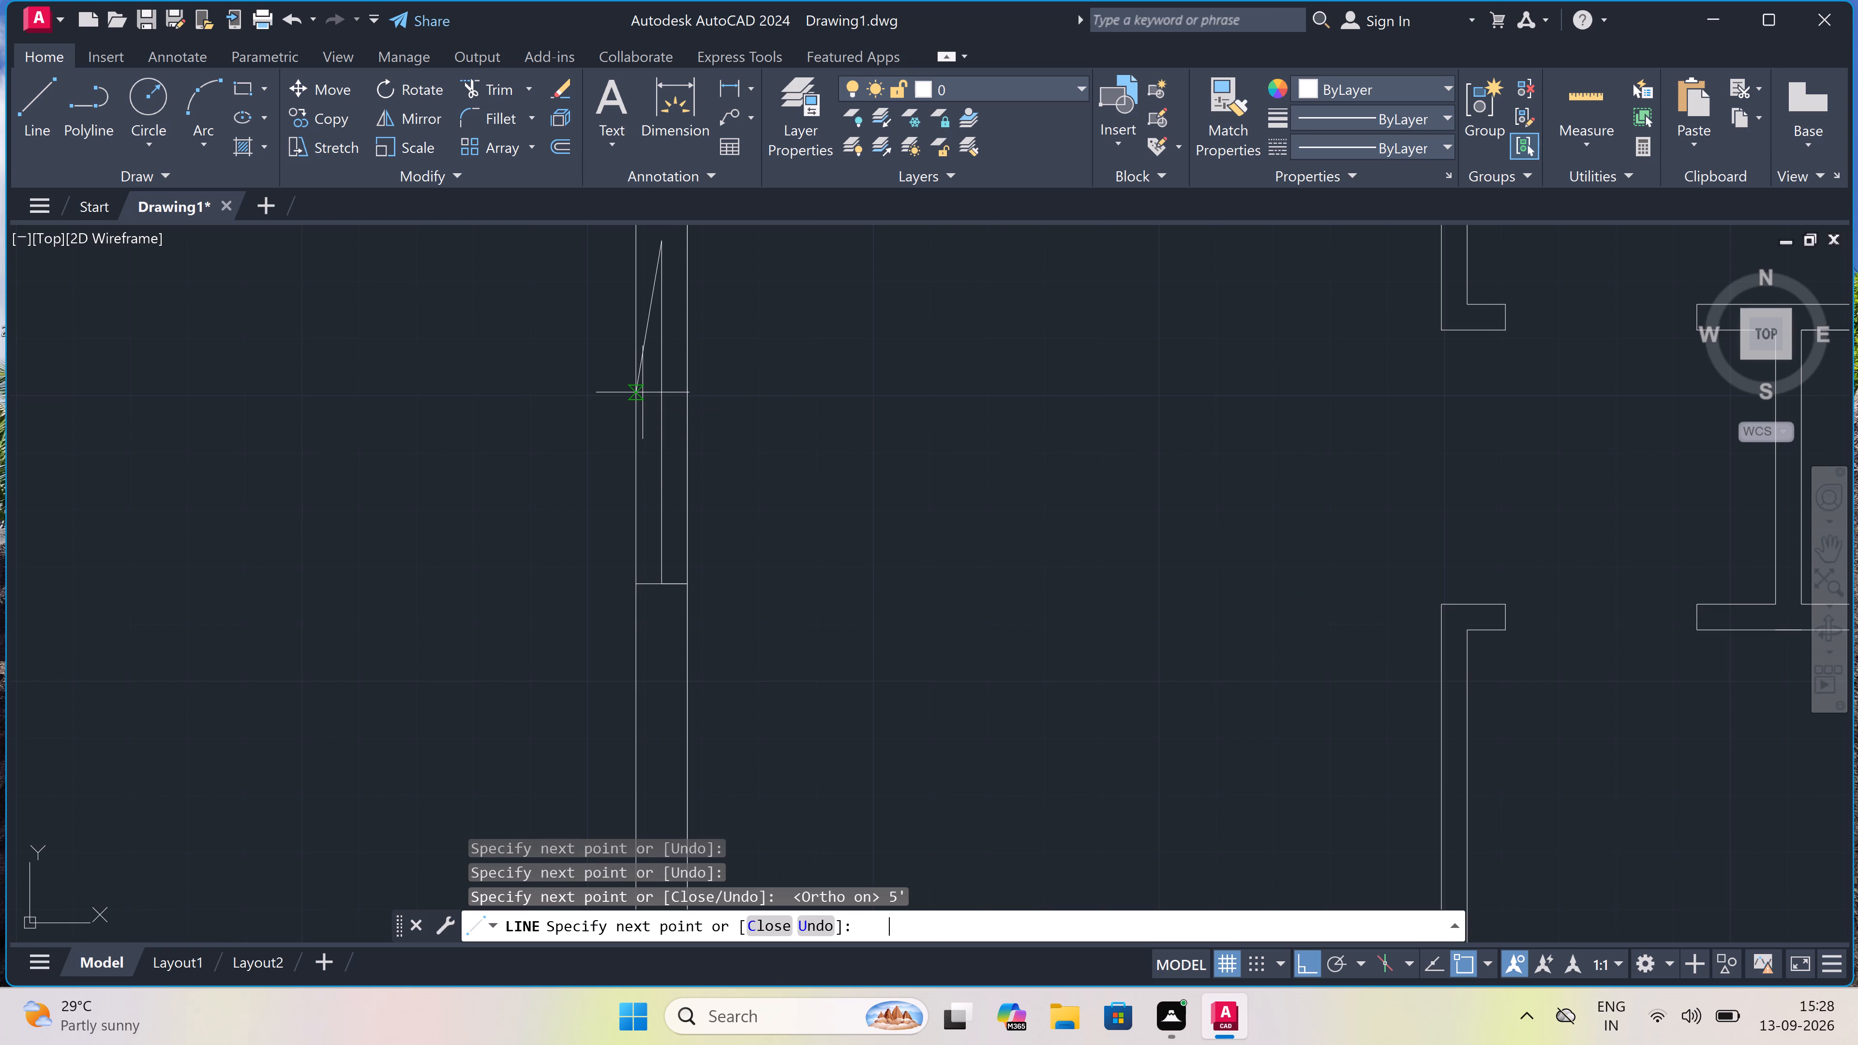
Draw a line across the left exterior wall at the upper end of the 5' centre line, closing the window.
scroll(648, 438, "down", 4)
scroll(641, 369, "up", 5)
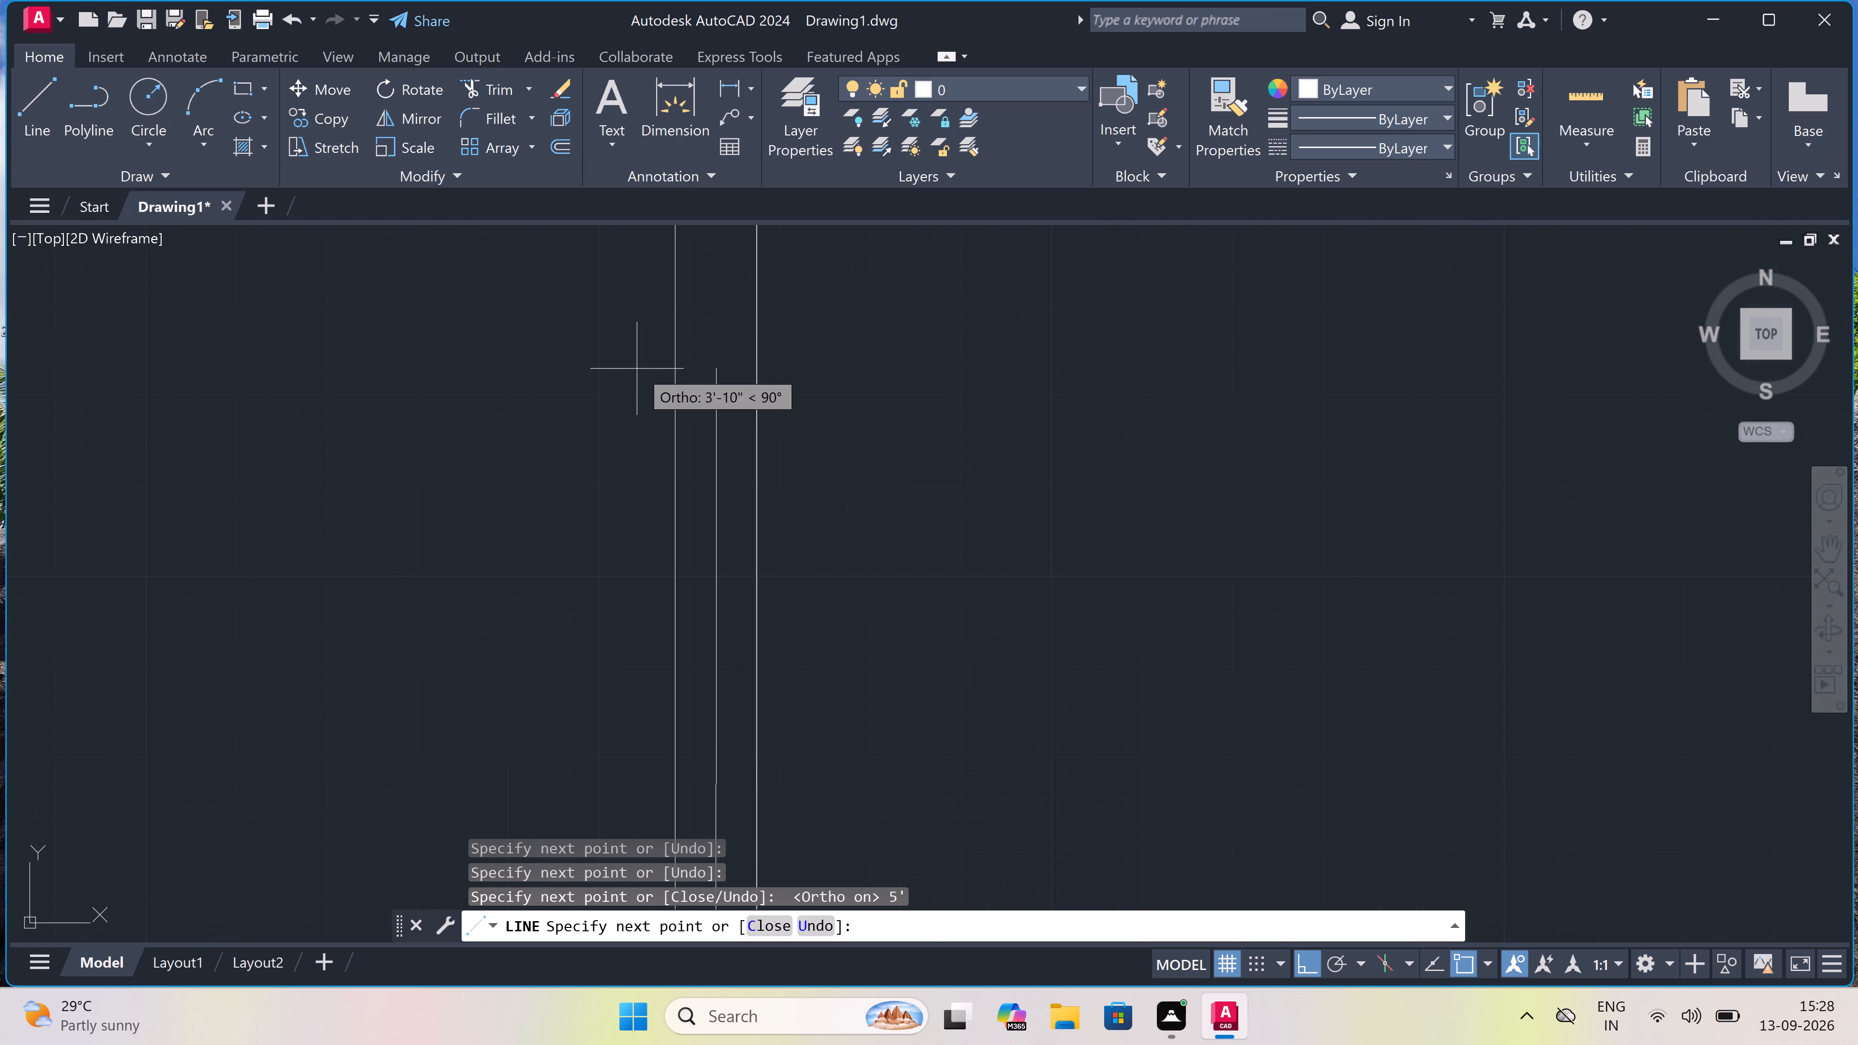
scroll(676, 616, "down", 4)
scroll(664, 685, "up", 3)
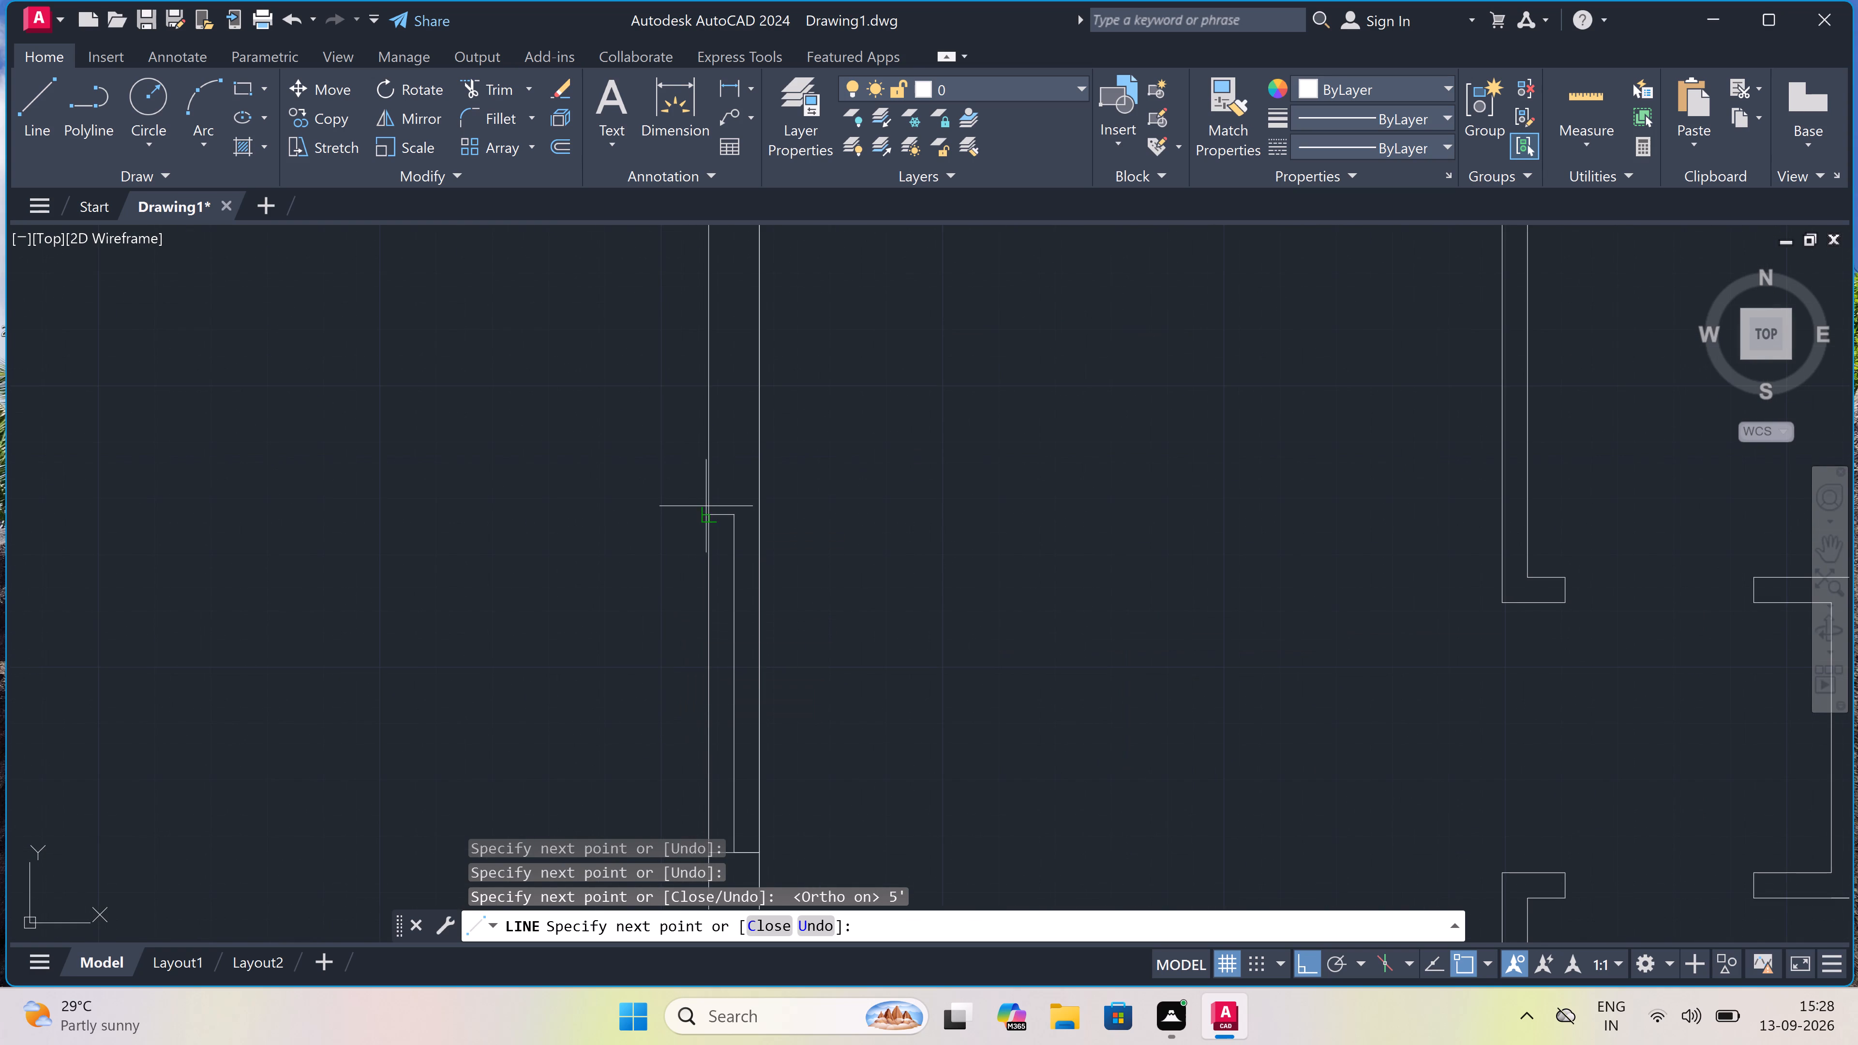
left_click(709, 513)
left_click(757, 514)
key("Escape")
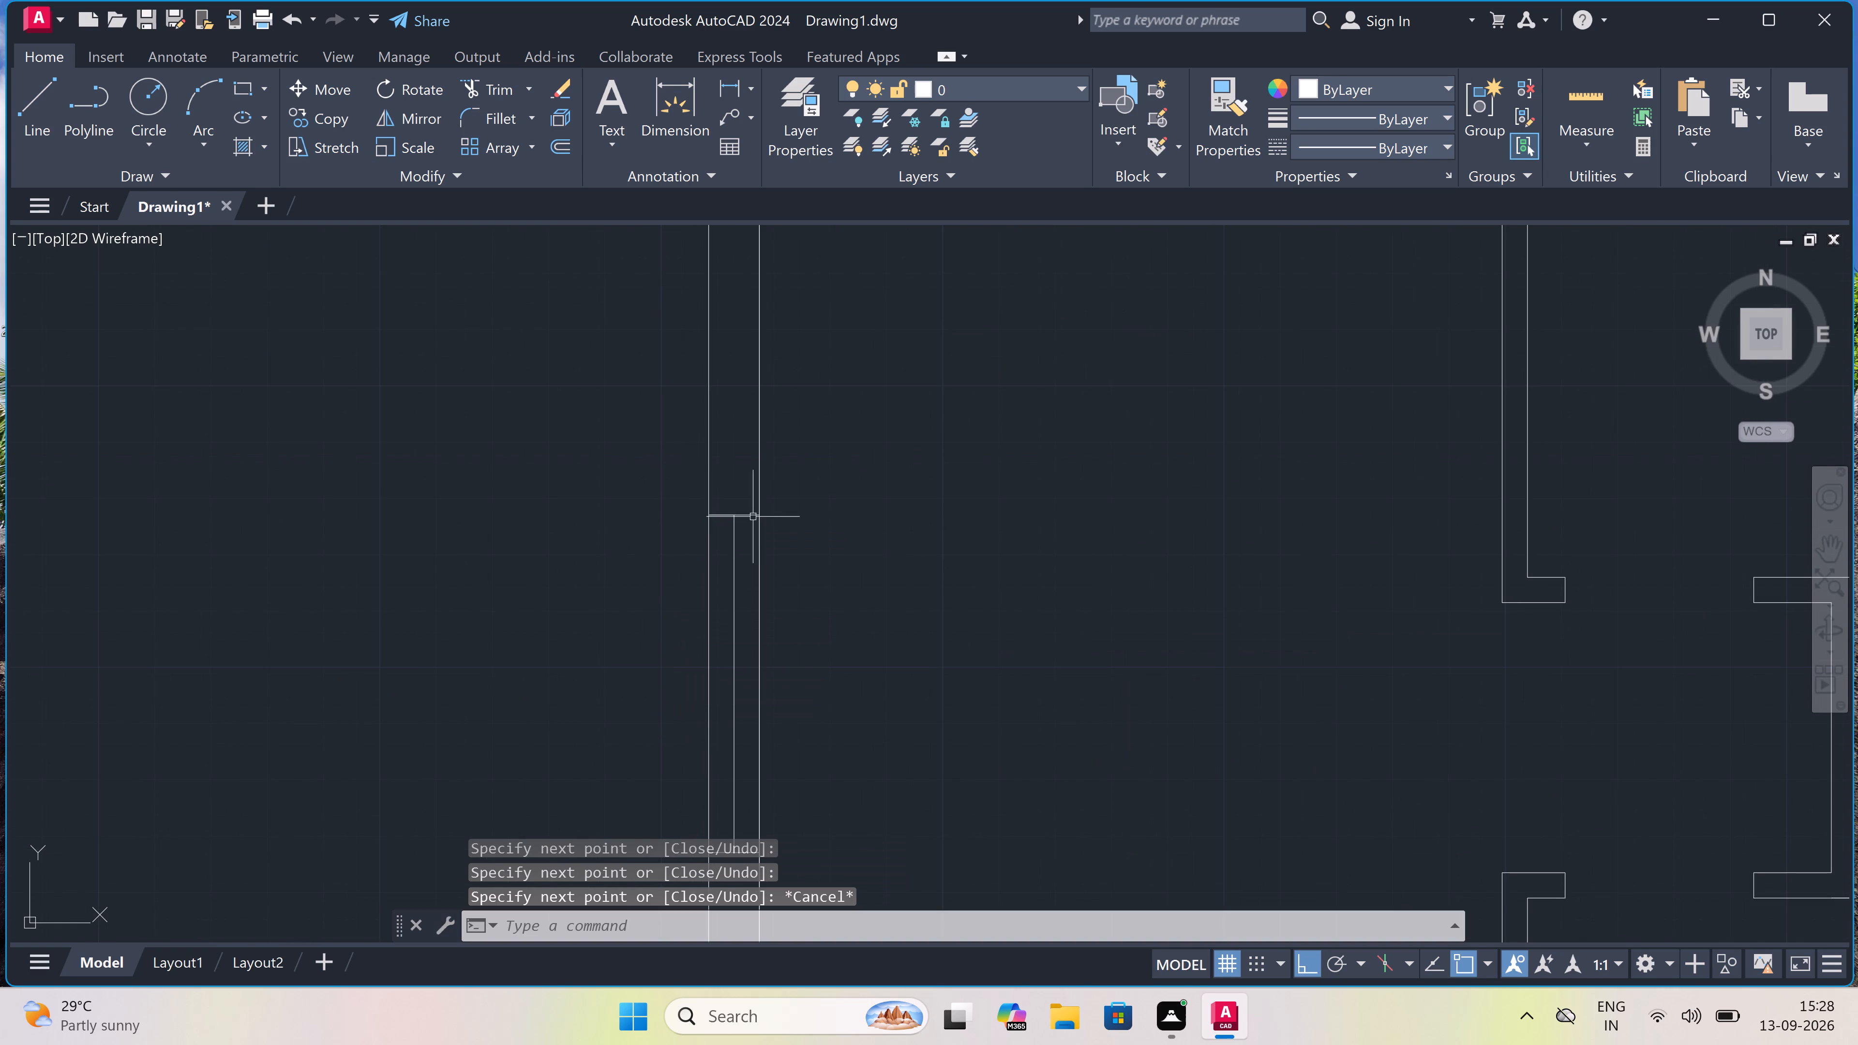
Draw a line across the left exterior wall of the upper left room, a short distance below its top corner.
scroll(752, 518, "down", 5)
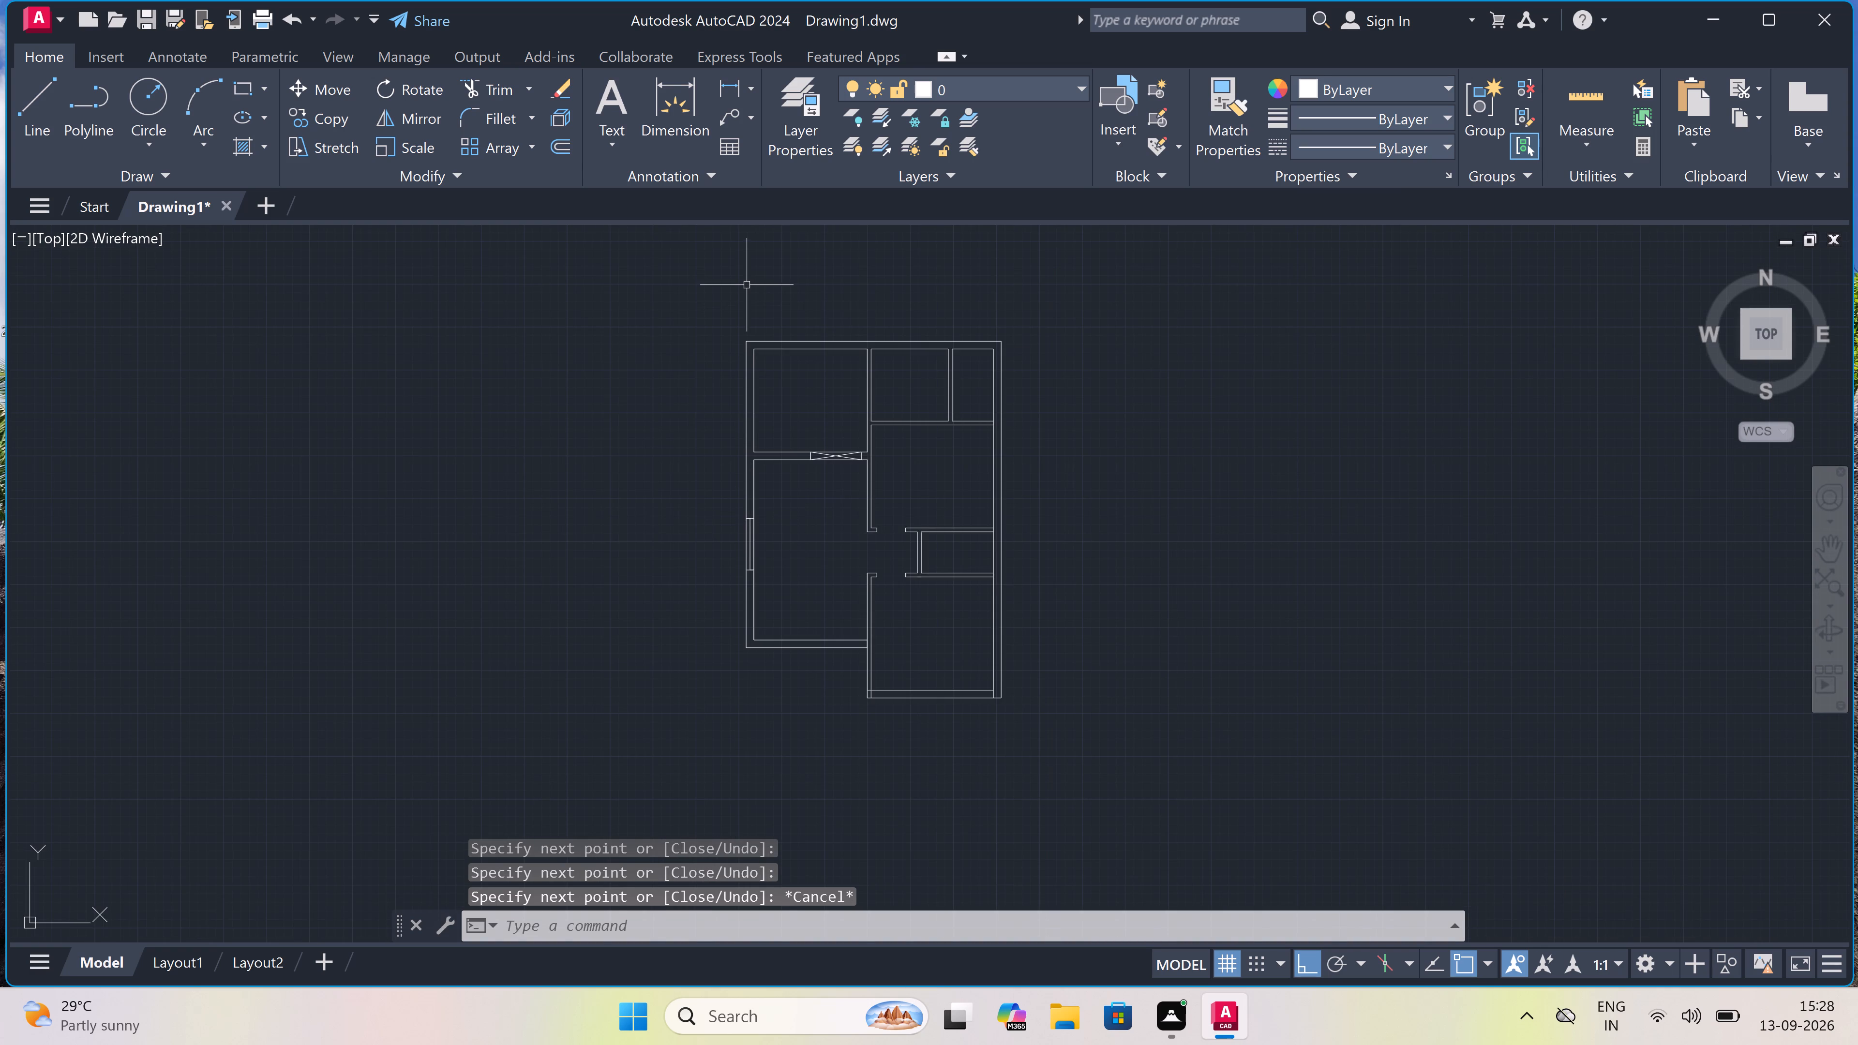
scroll(773, 404, "up", 4)
scroll(720, 347, "down", 4)
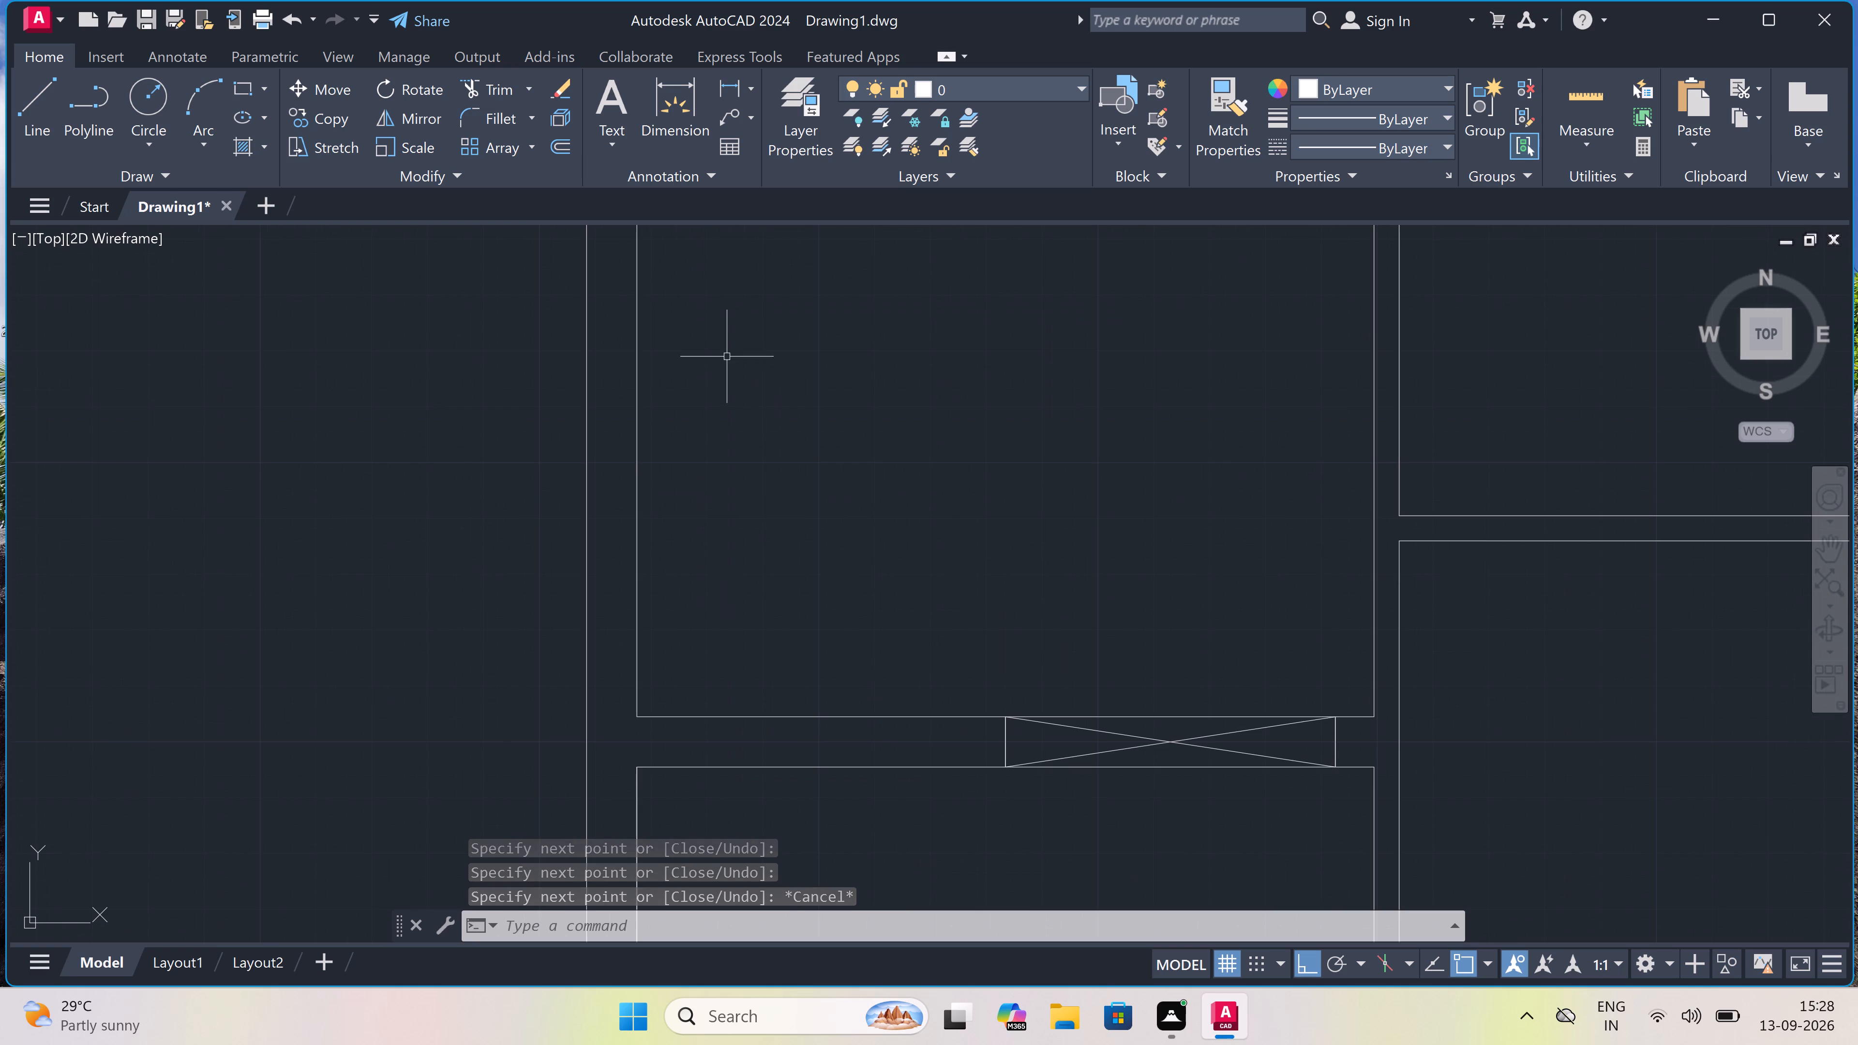
scroll(703, 279, "up", 4)
scroll(701, 279, "down", 5)
scroll(688, 267, "up", 5)
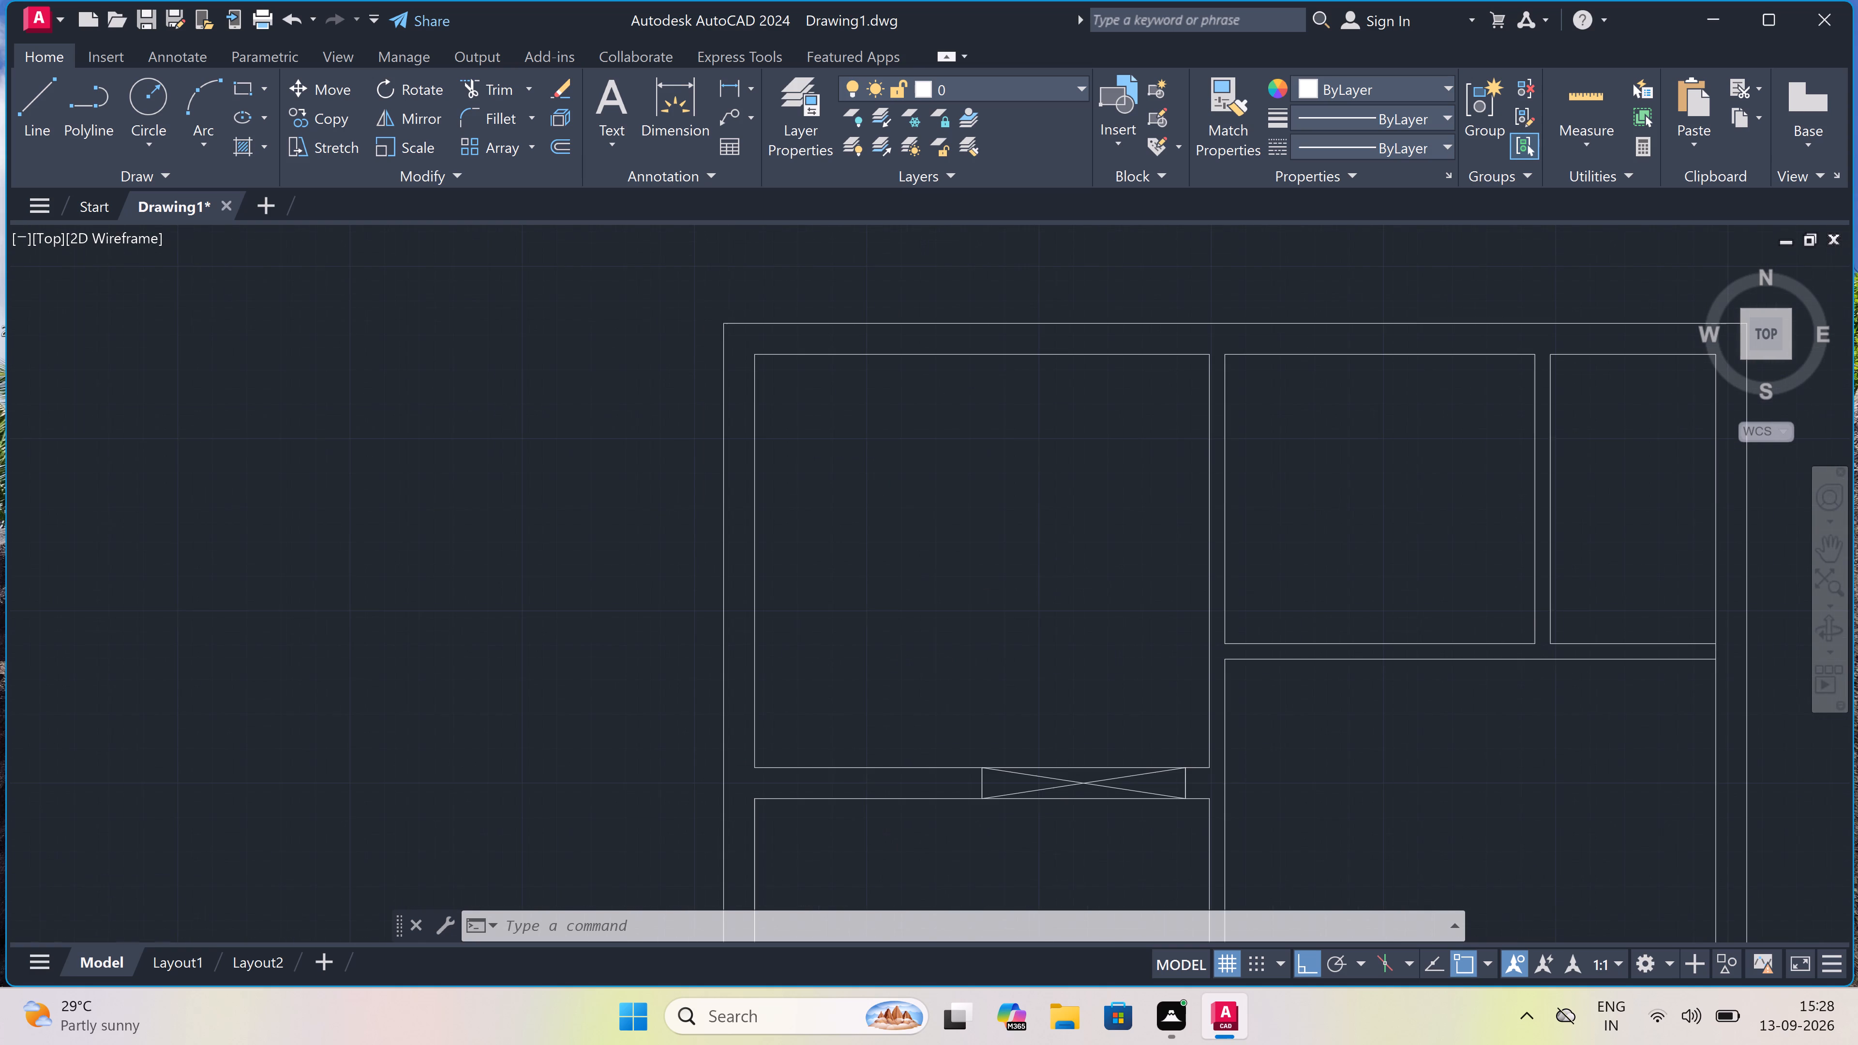
key("space")
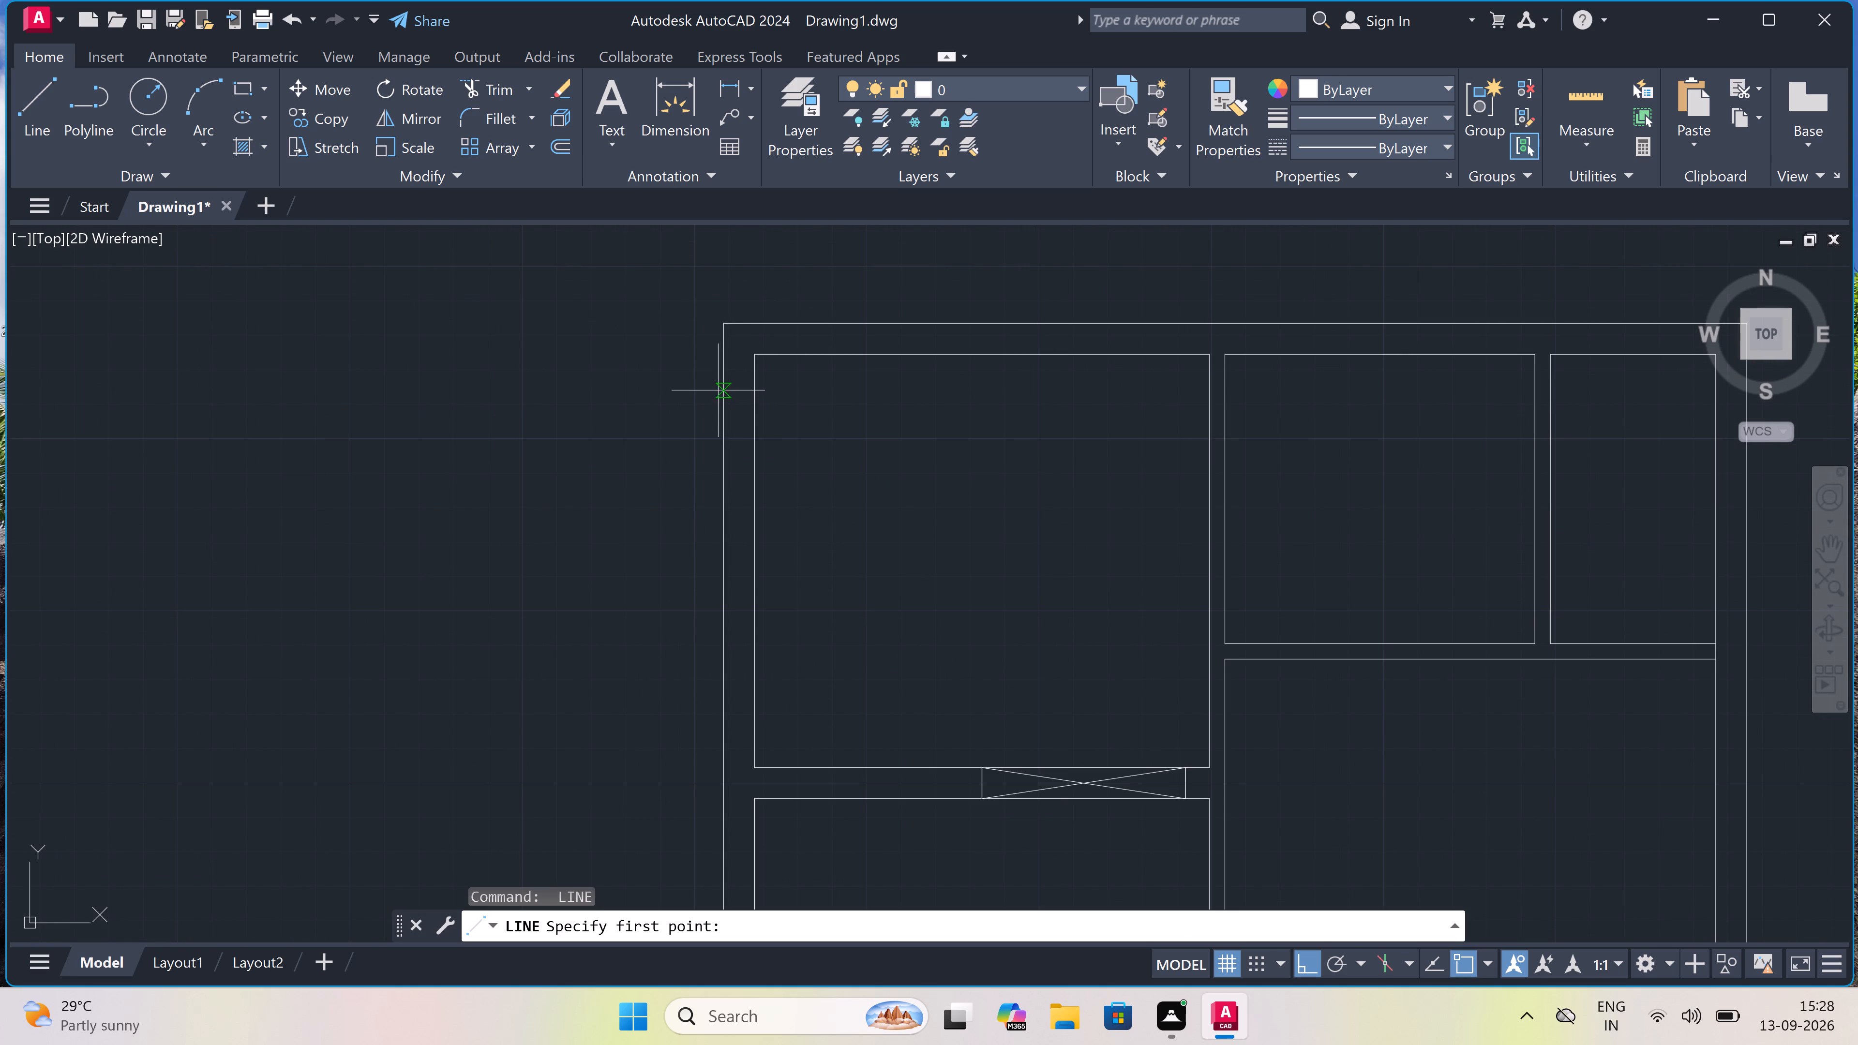
left_click(725, 405)
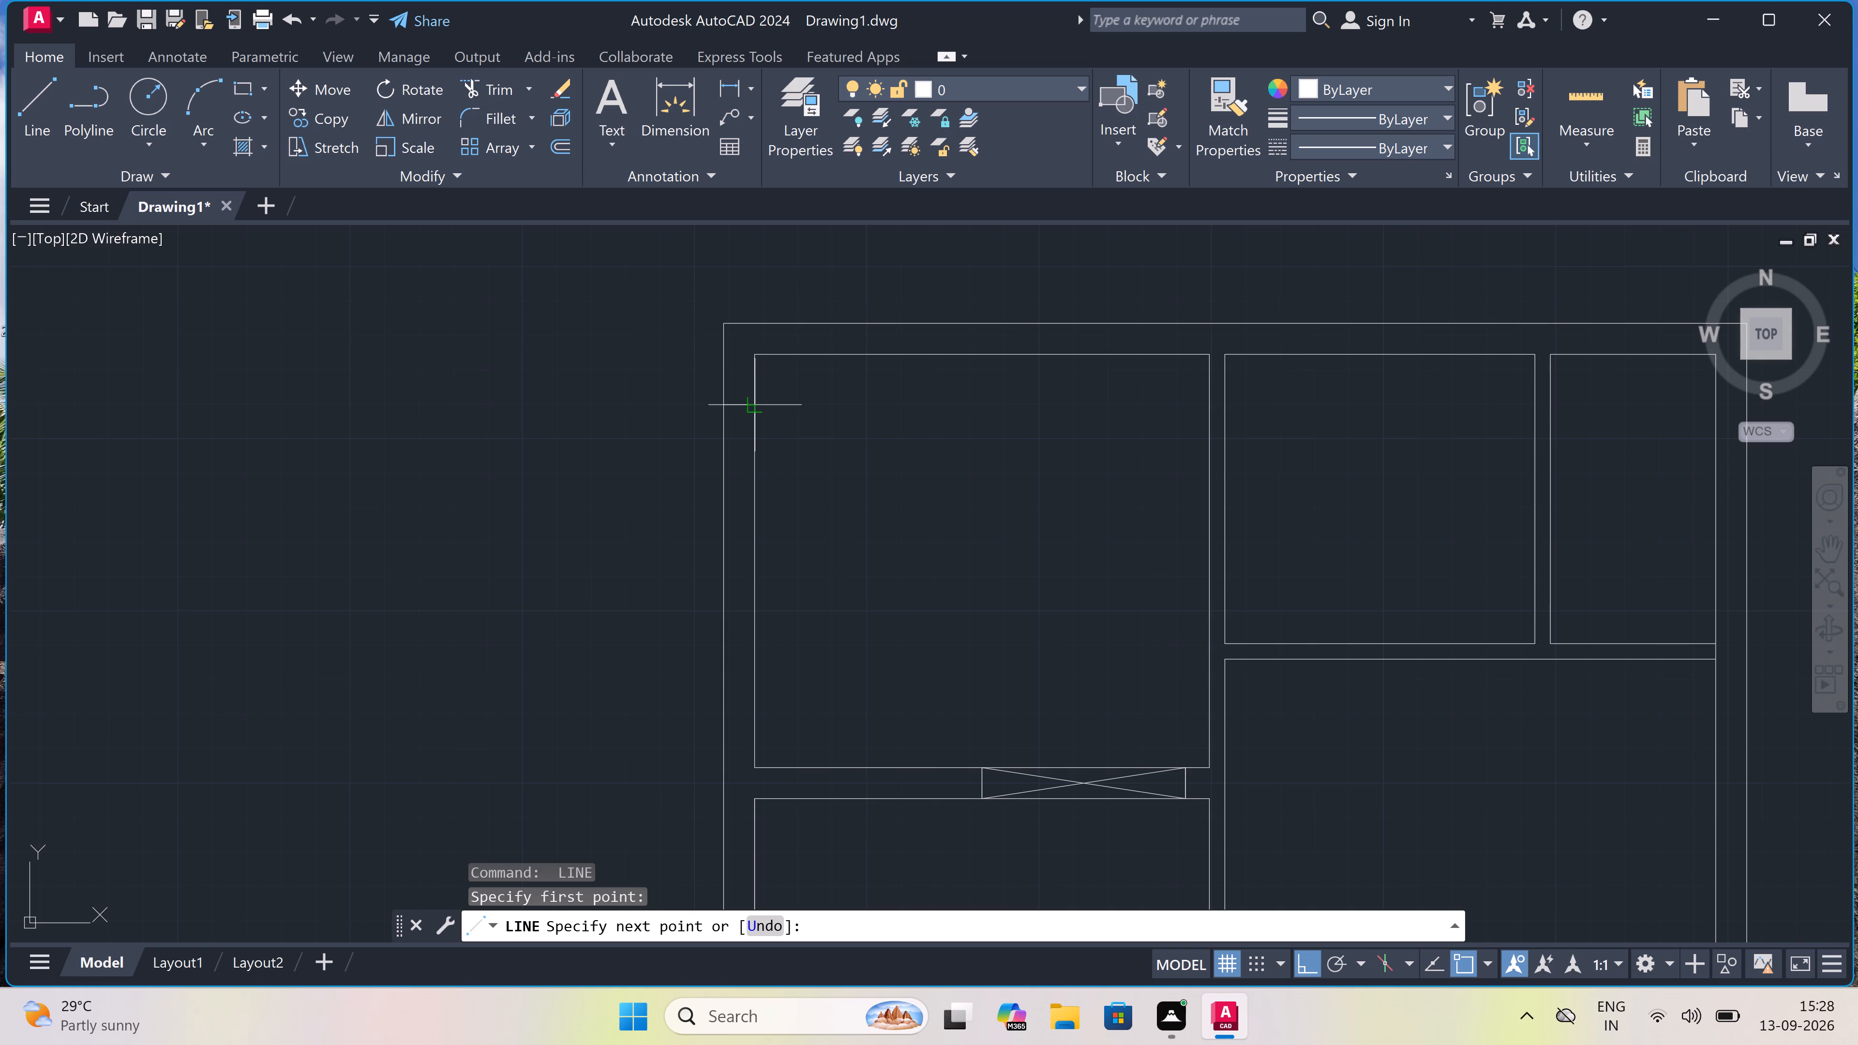
left_click(755, 404)
key("Escape")
Draw a second line across the left exterior wall, lower down the upper left room, with a 2" stub upward from its midpoint.
key("space")
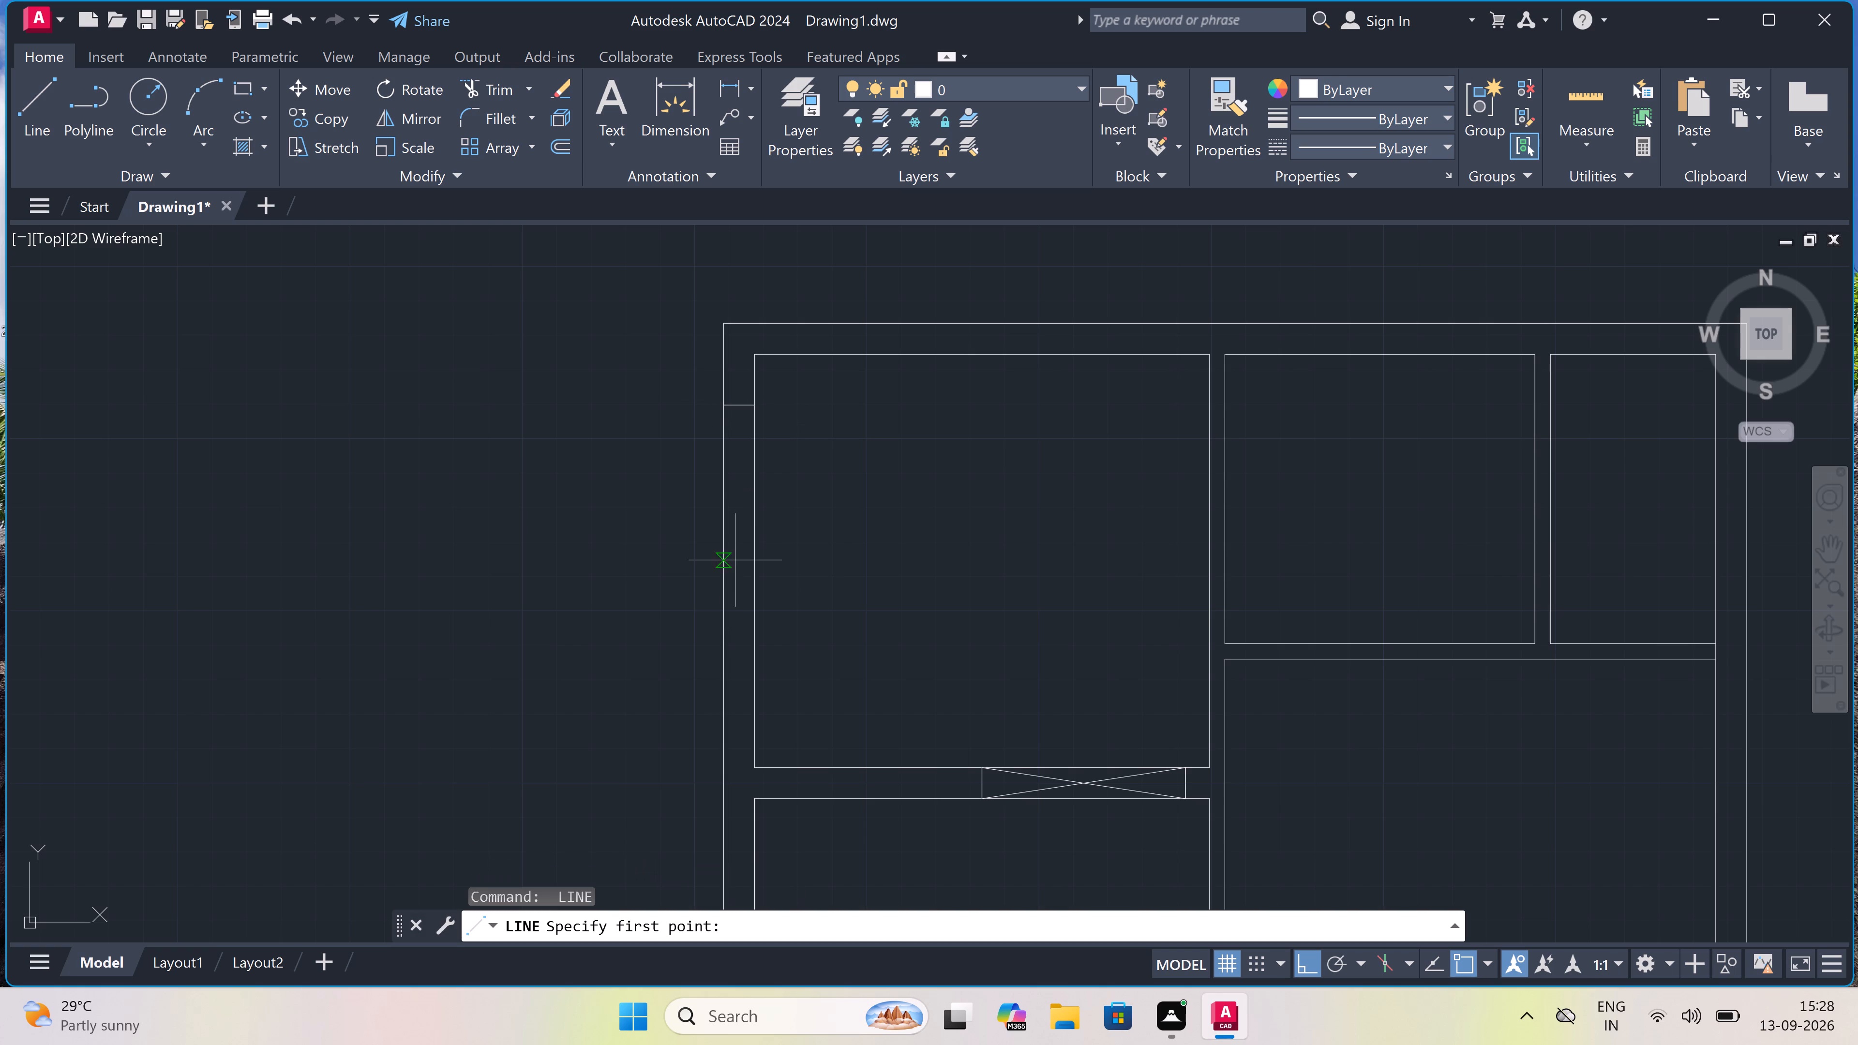
left_click_drag(723, 551, 737, 567)
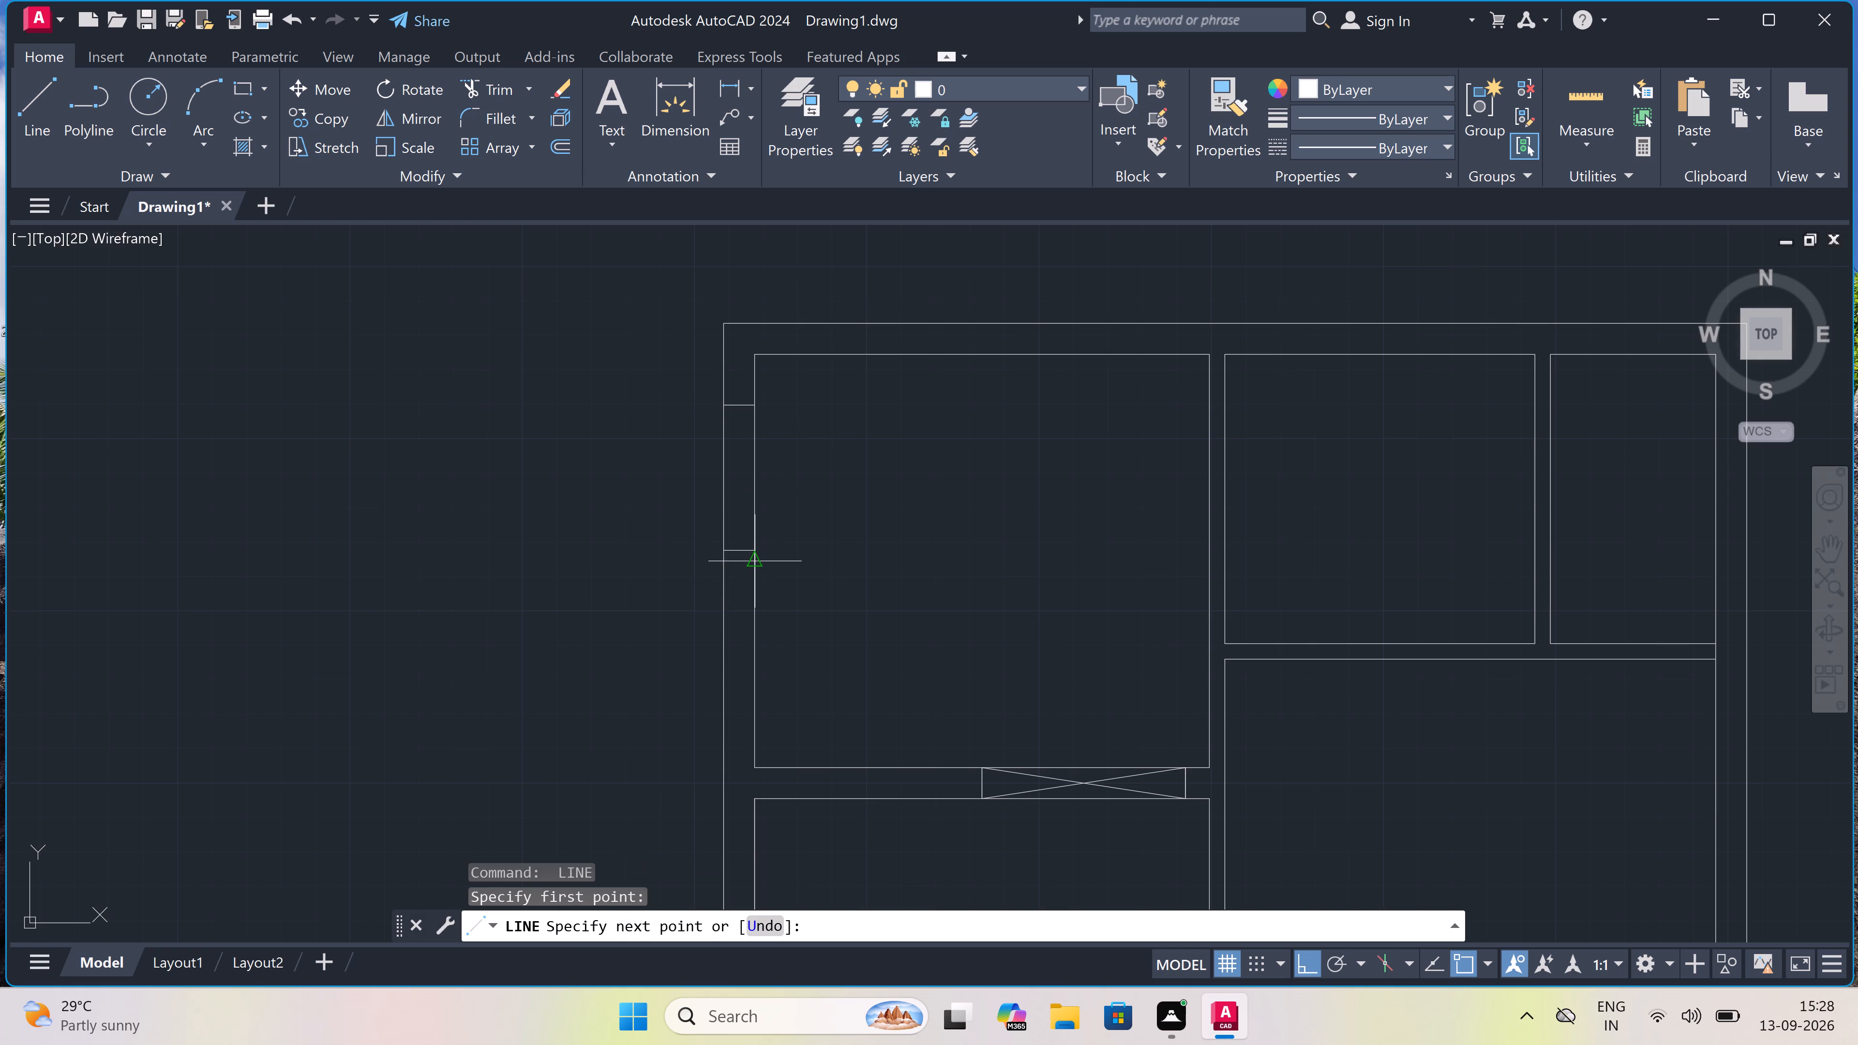
left_click(755, 550)
left_click_drag(740, 547, 740, 542)
type("2\"")
key("space")
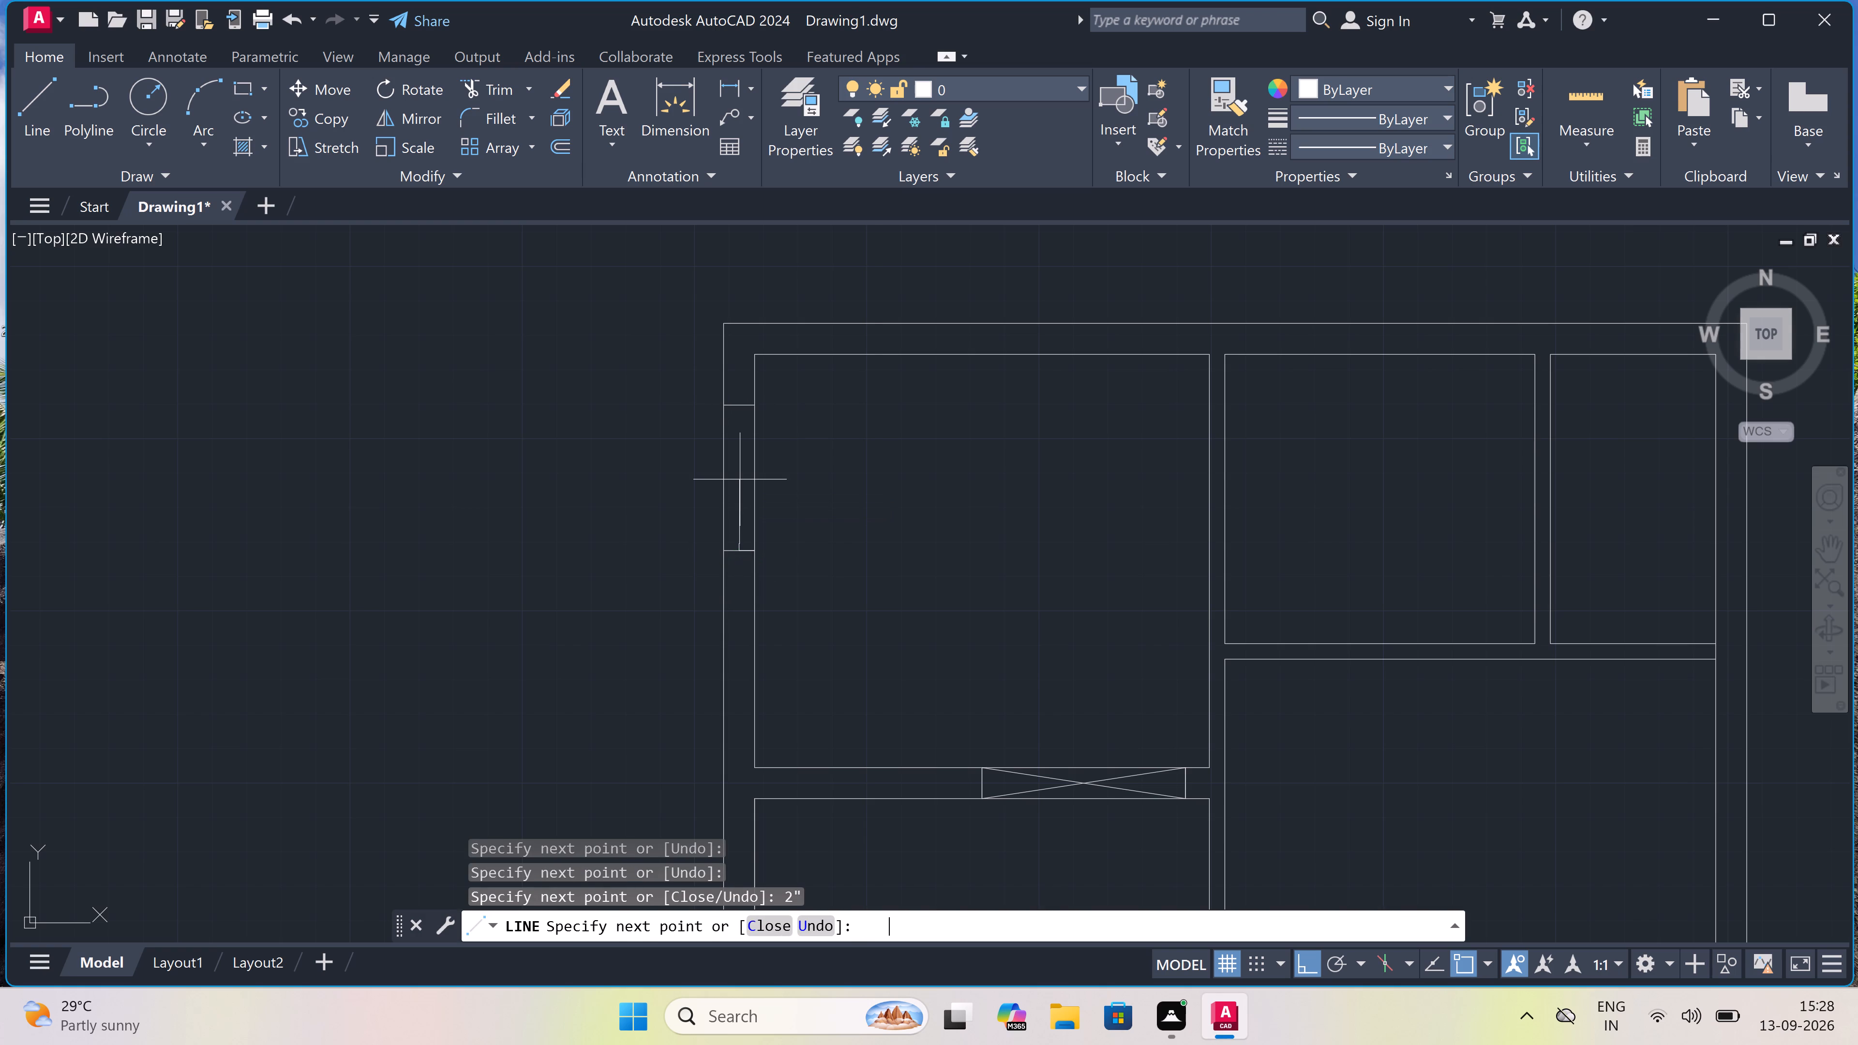
key("Escape")
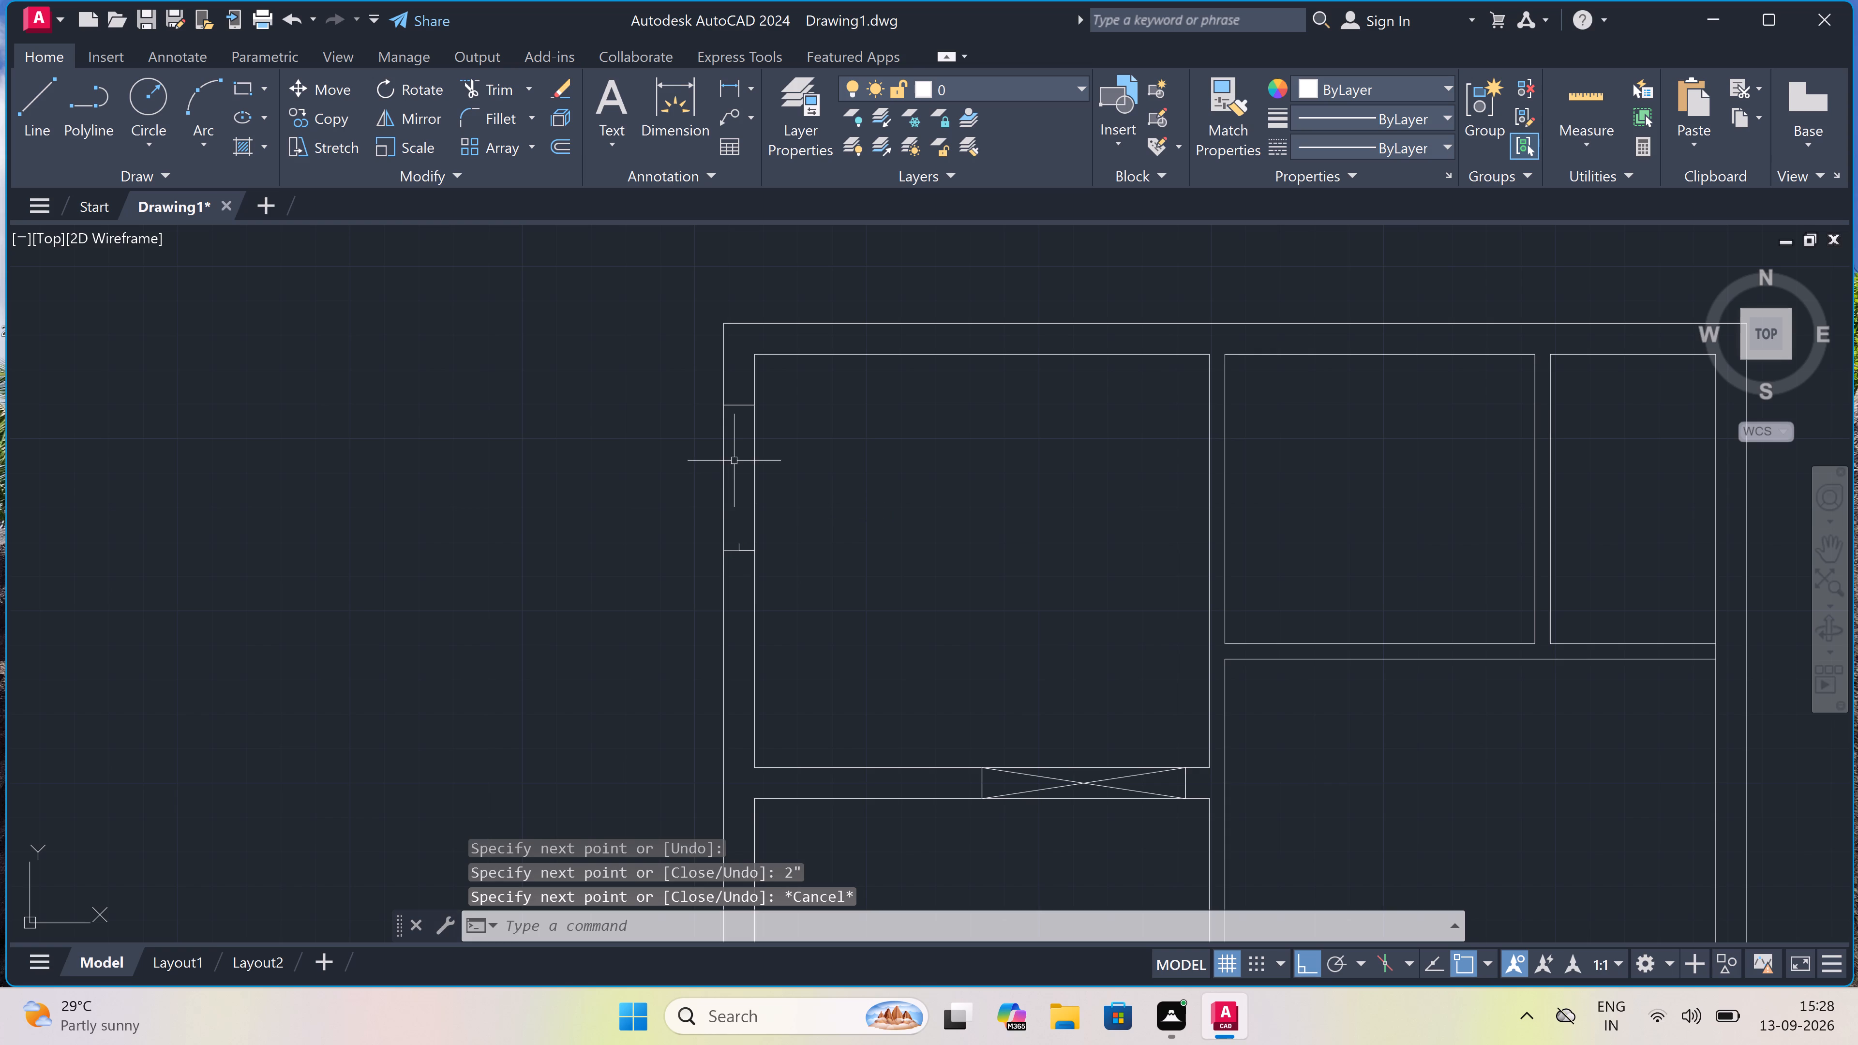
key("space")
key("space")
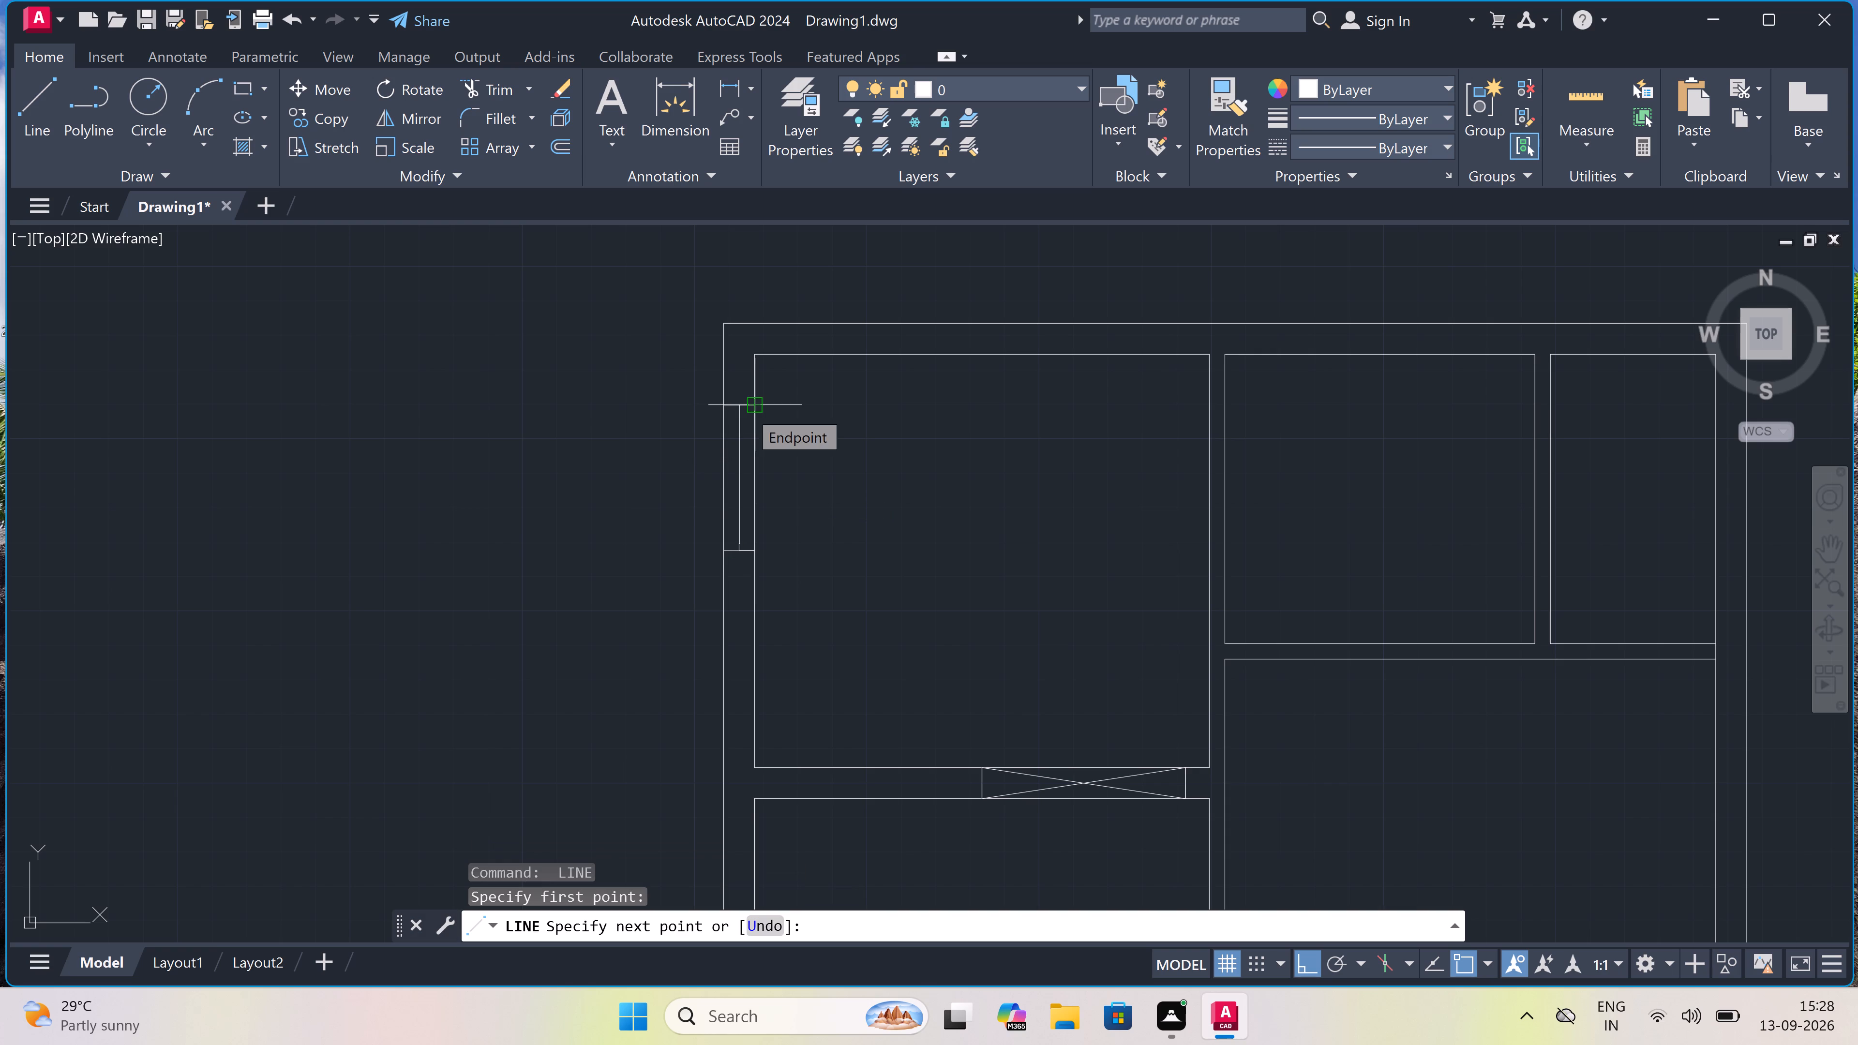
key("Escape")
Draw a 2" stub down from the midpoint of the upper line across the wall, continuing with a 3' horizontal line into the room.
key("space")
left_click_drag(743, 409, 752, 475)
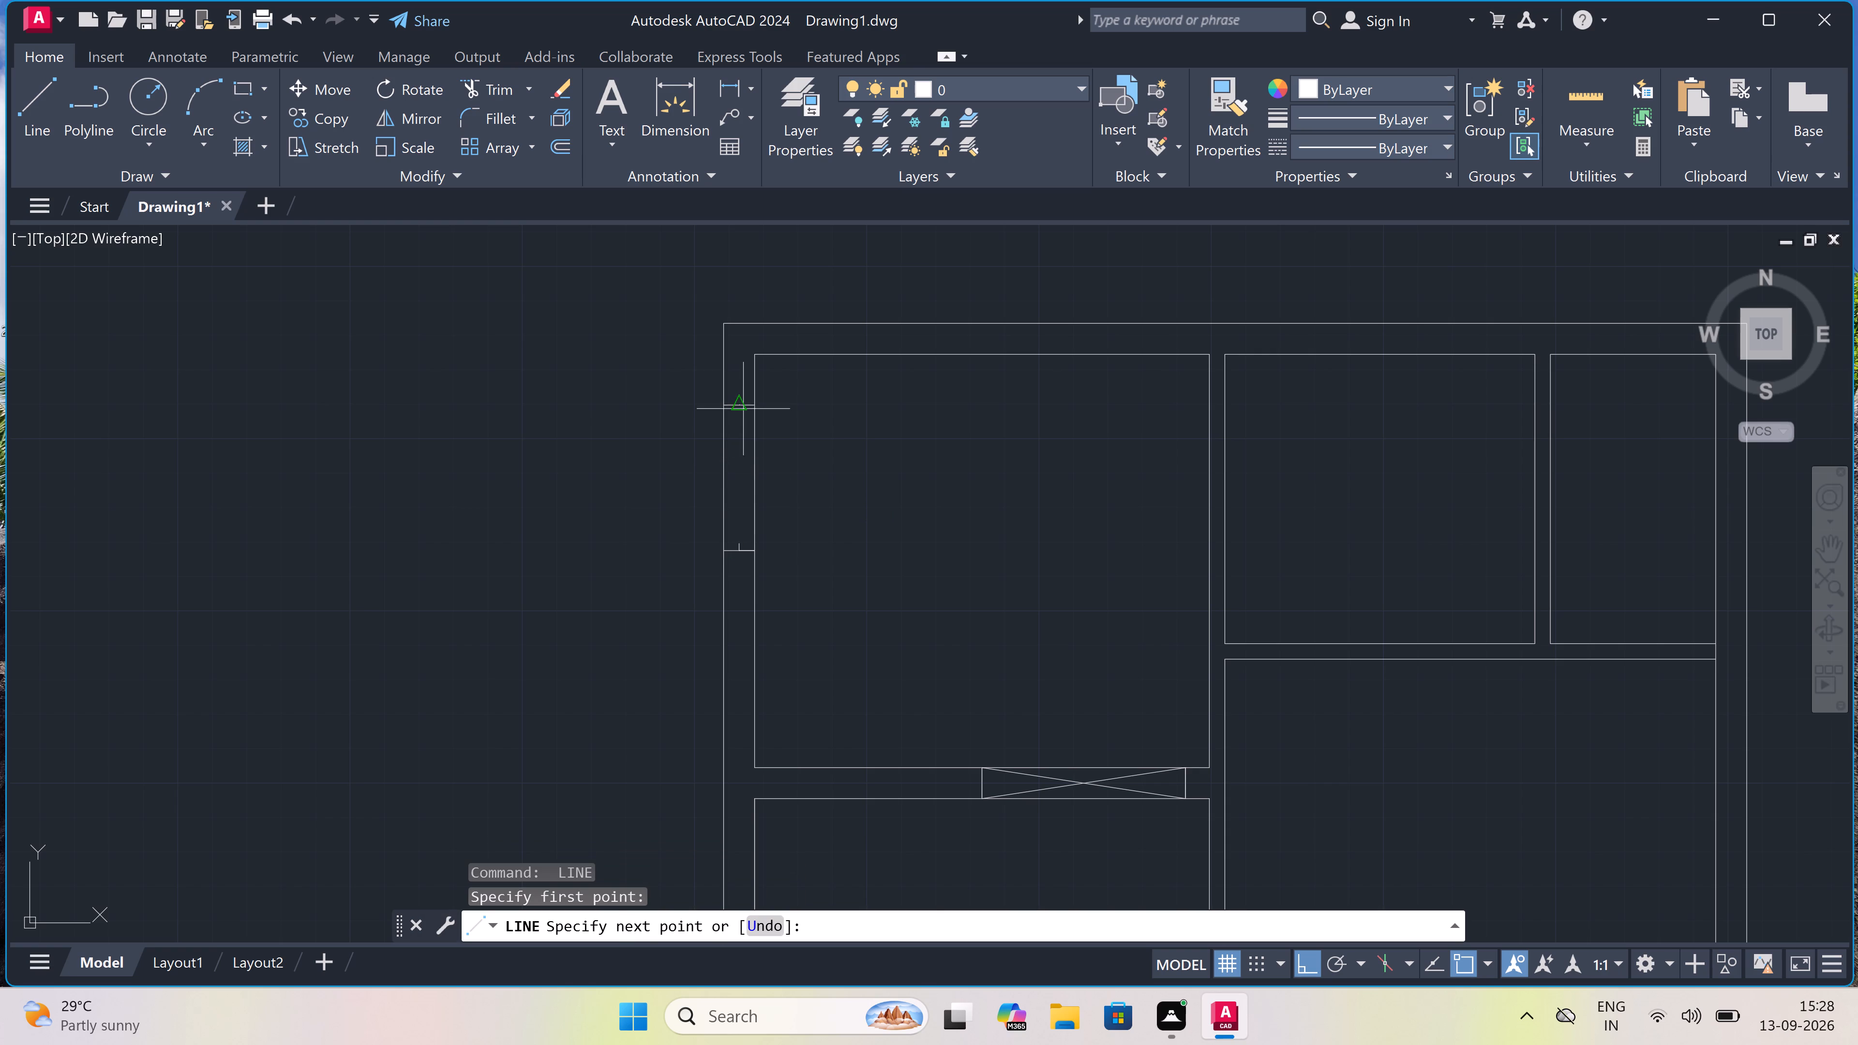
type("2\"")
key("space")
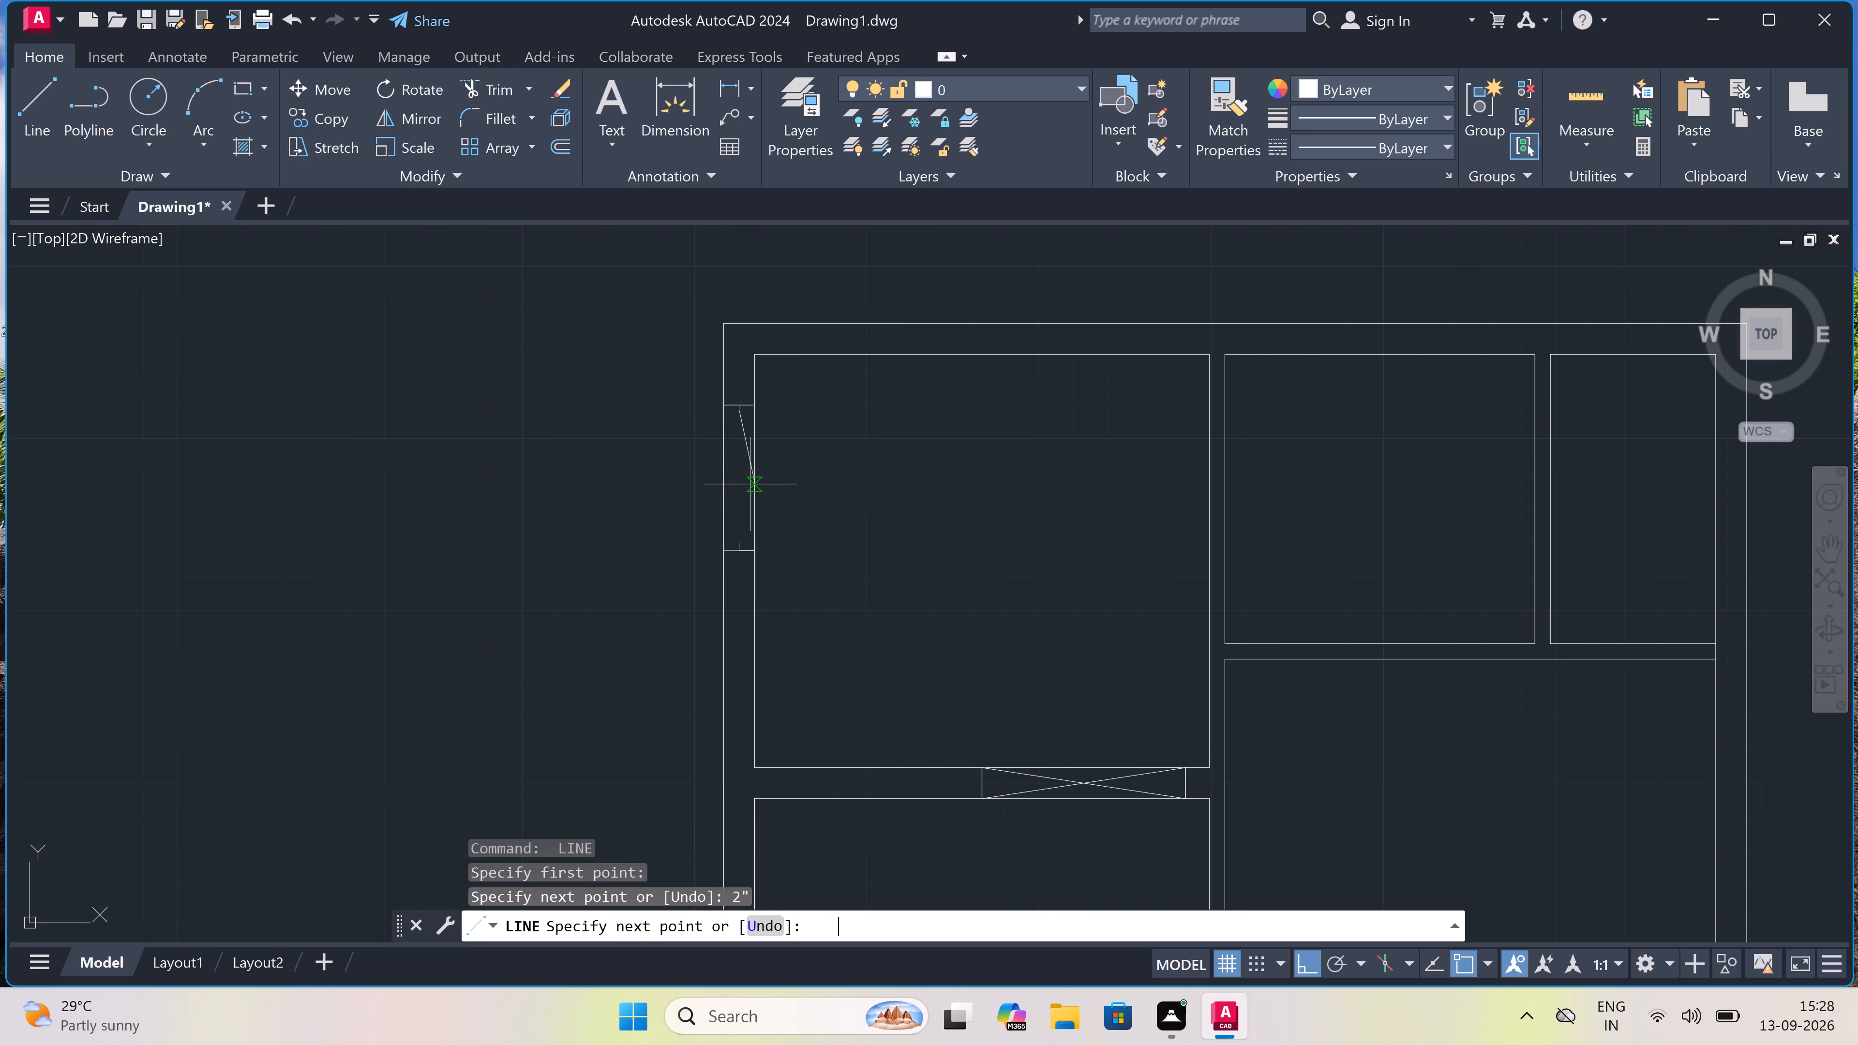
type("3'")
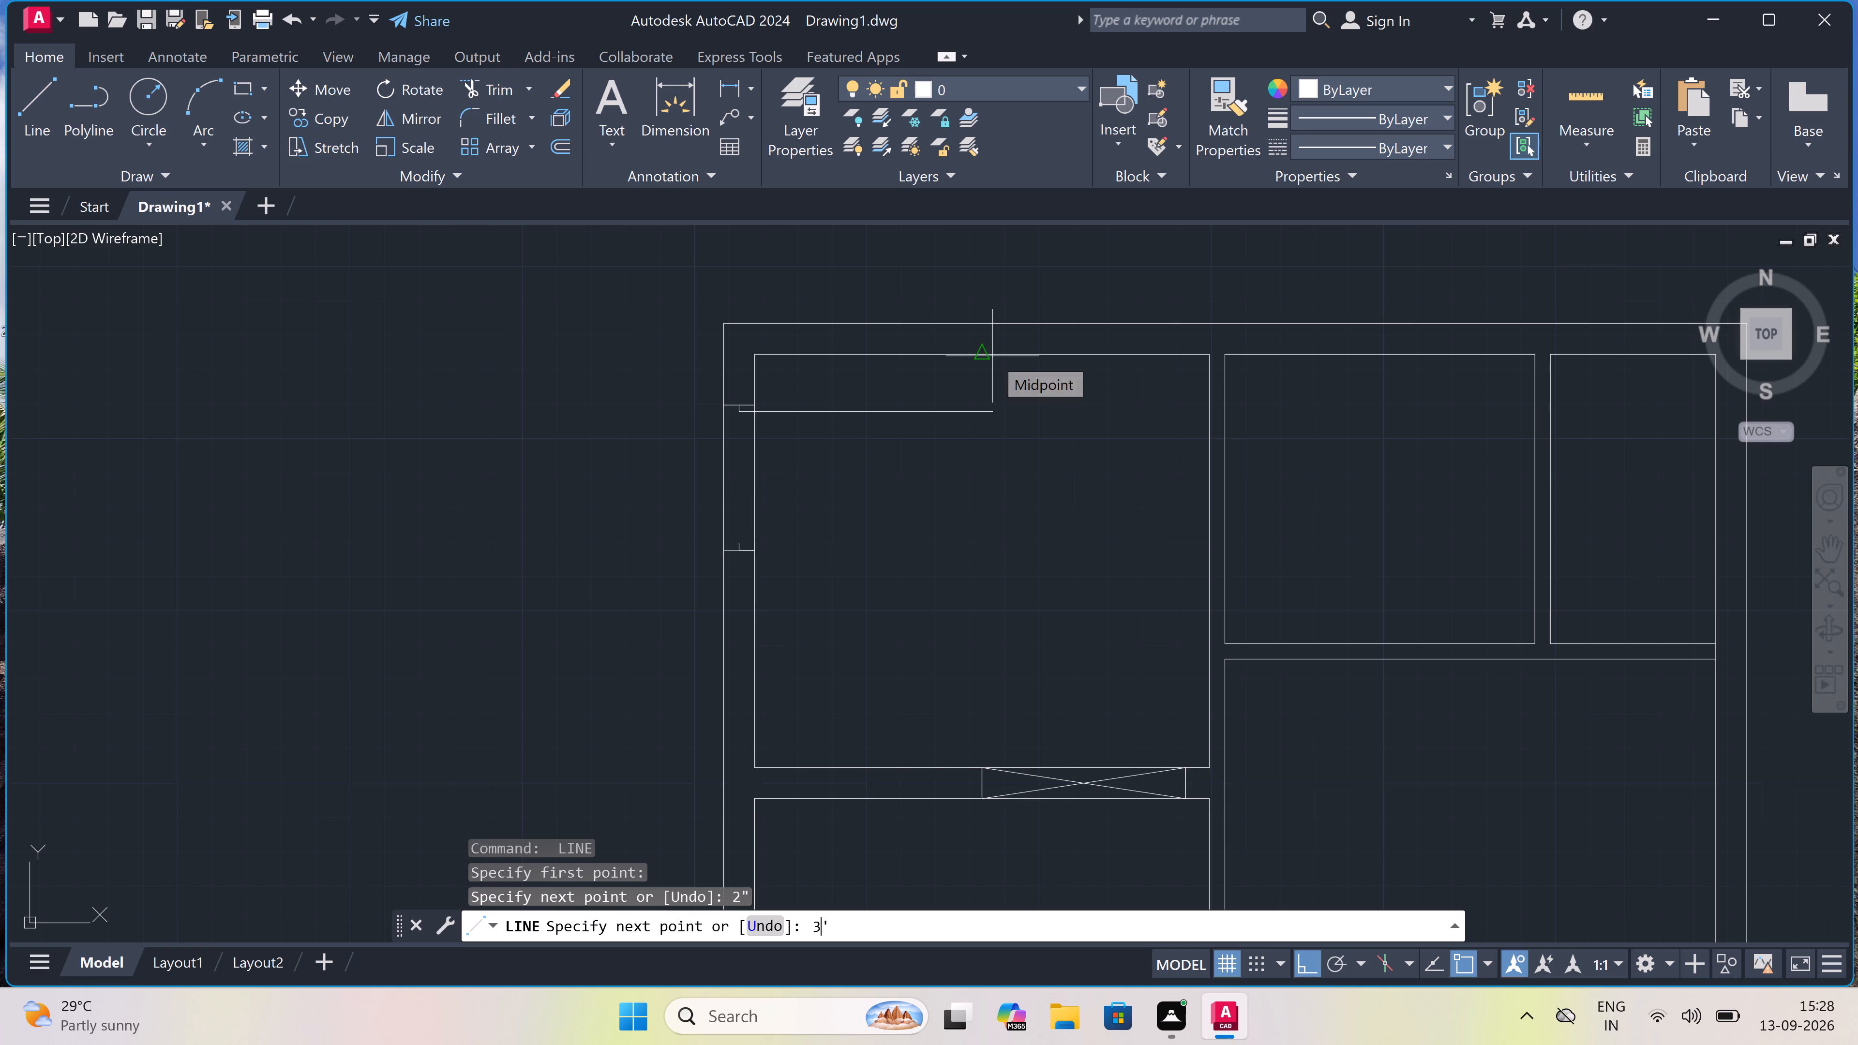
key("space")
key("Escape")
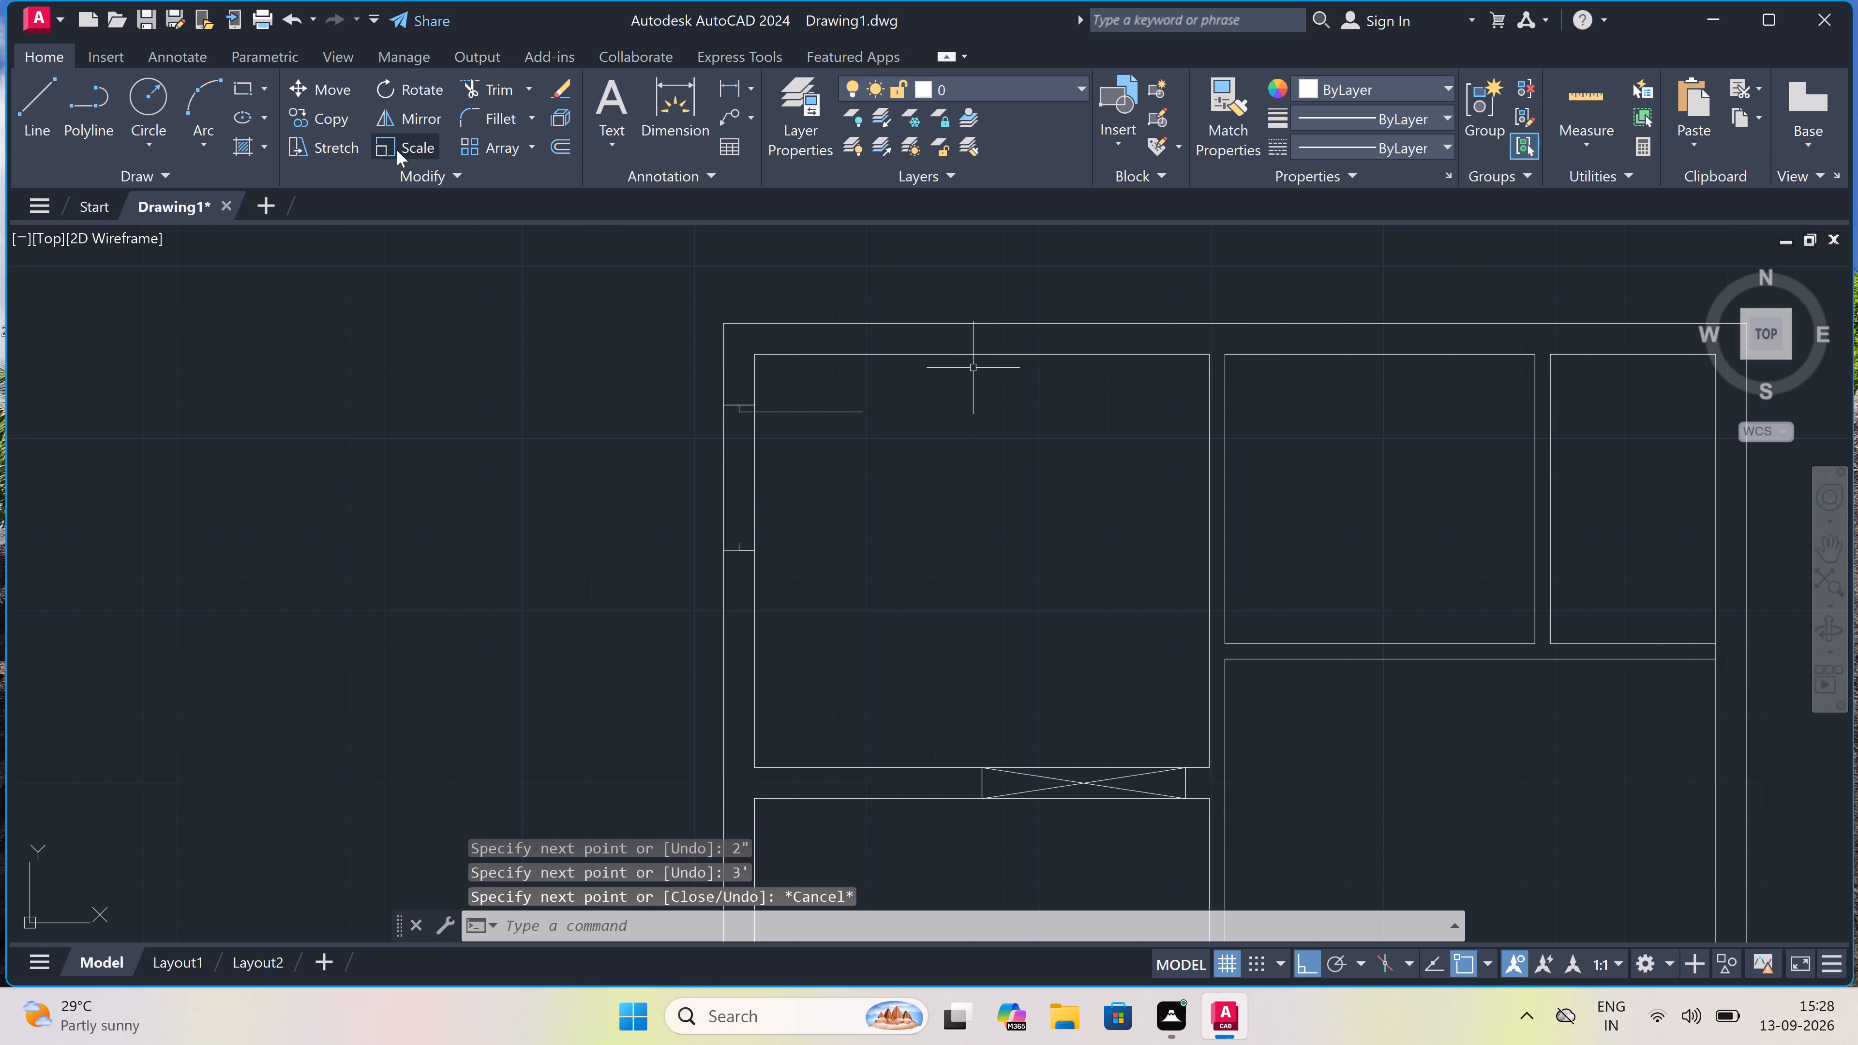
Draw the door swing with a Start, End, Direction arc from the 3' line's free end to the lower jamb stub's tip.
left_click(210, 133)
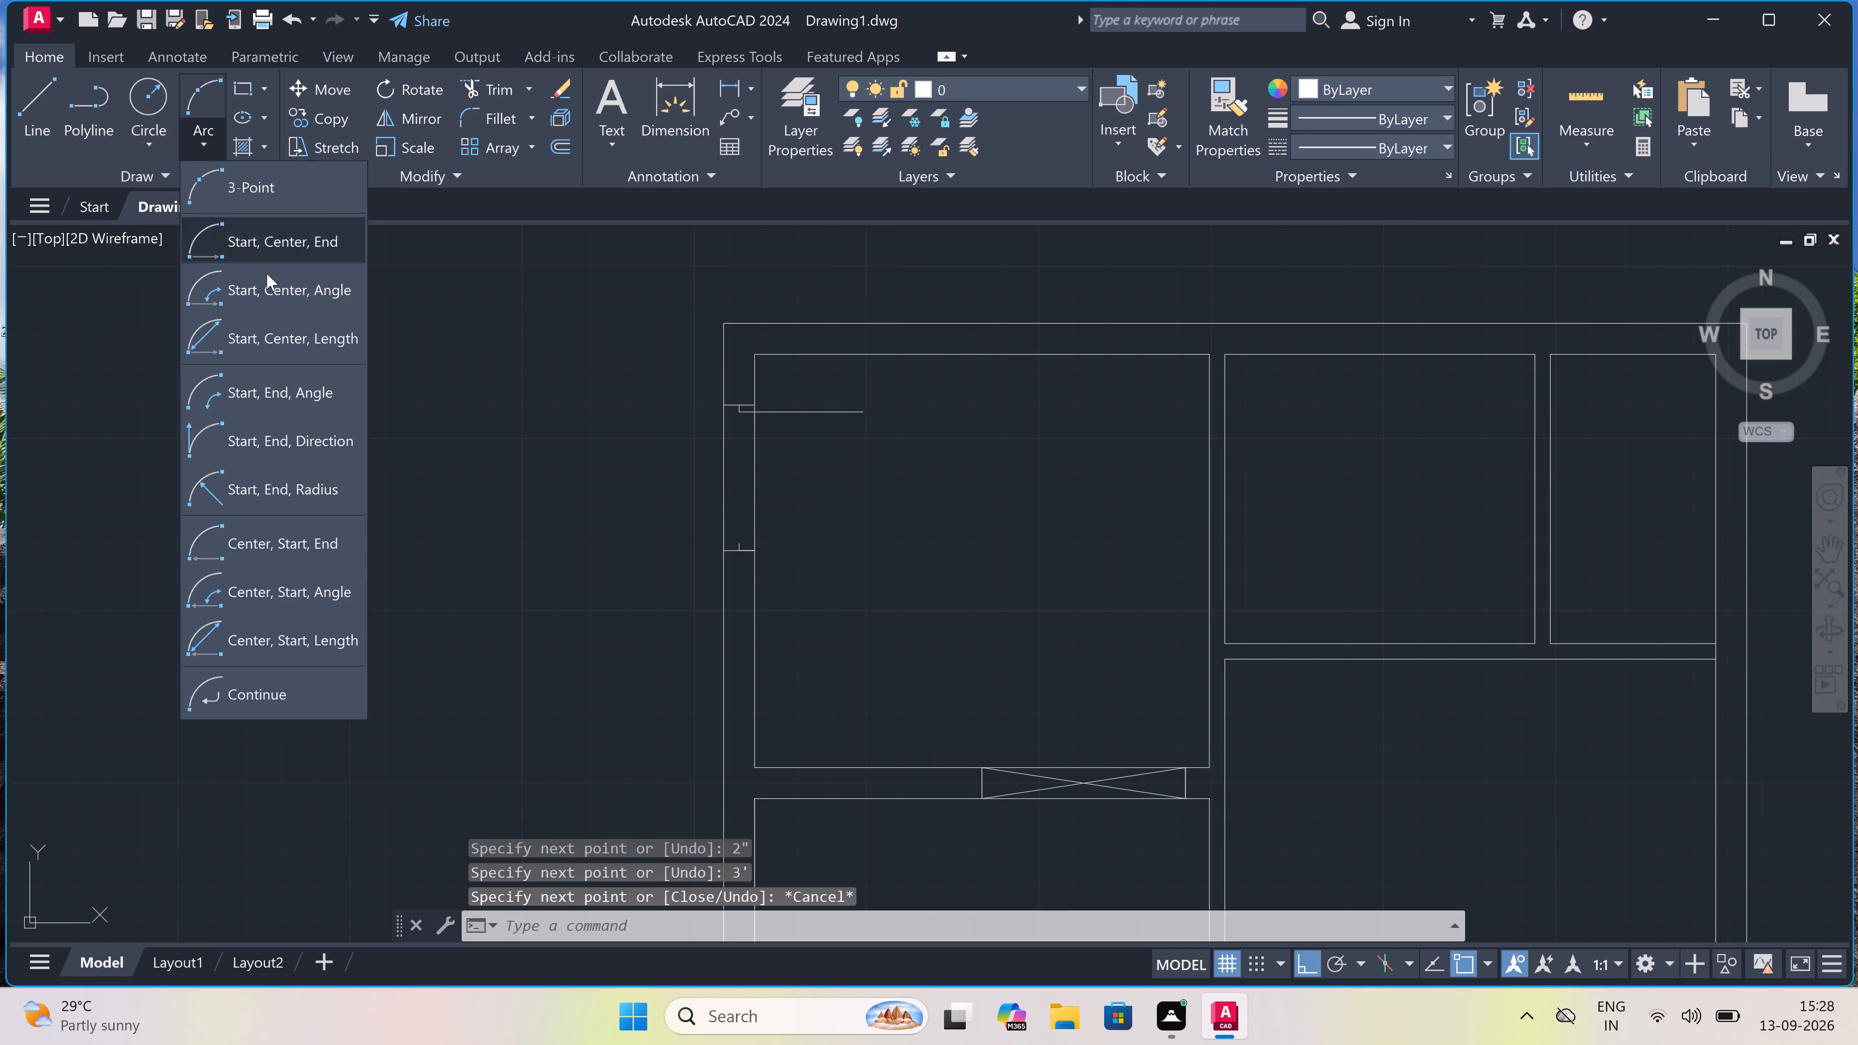
left_click(314, 441)
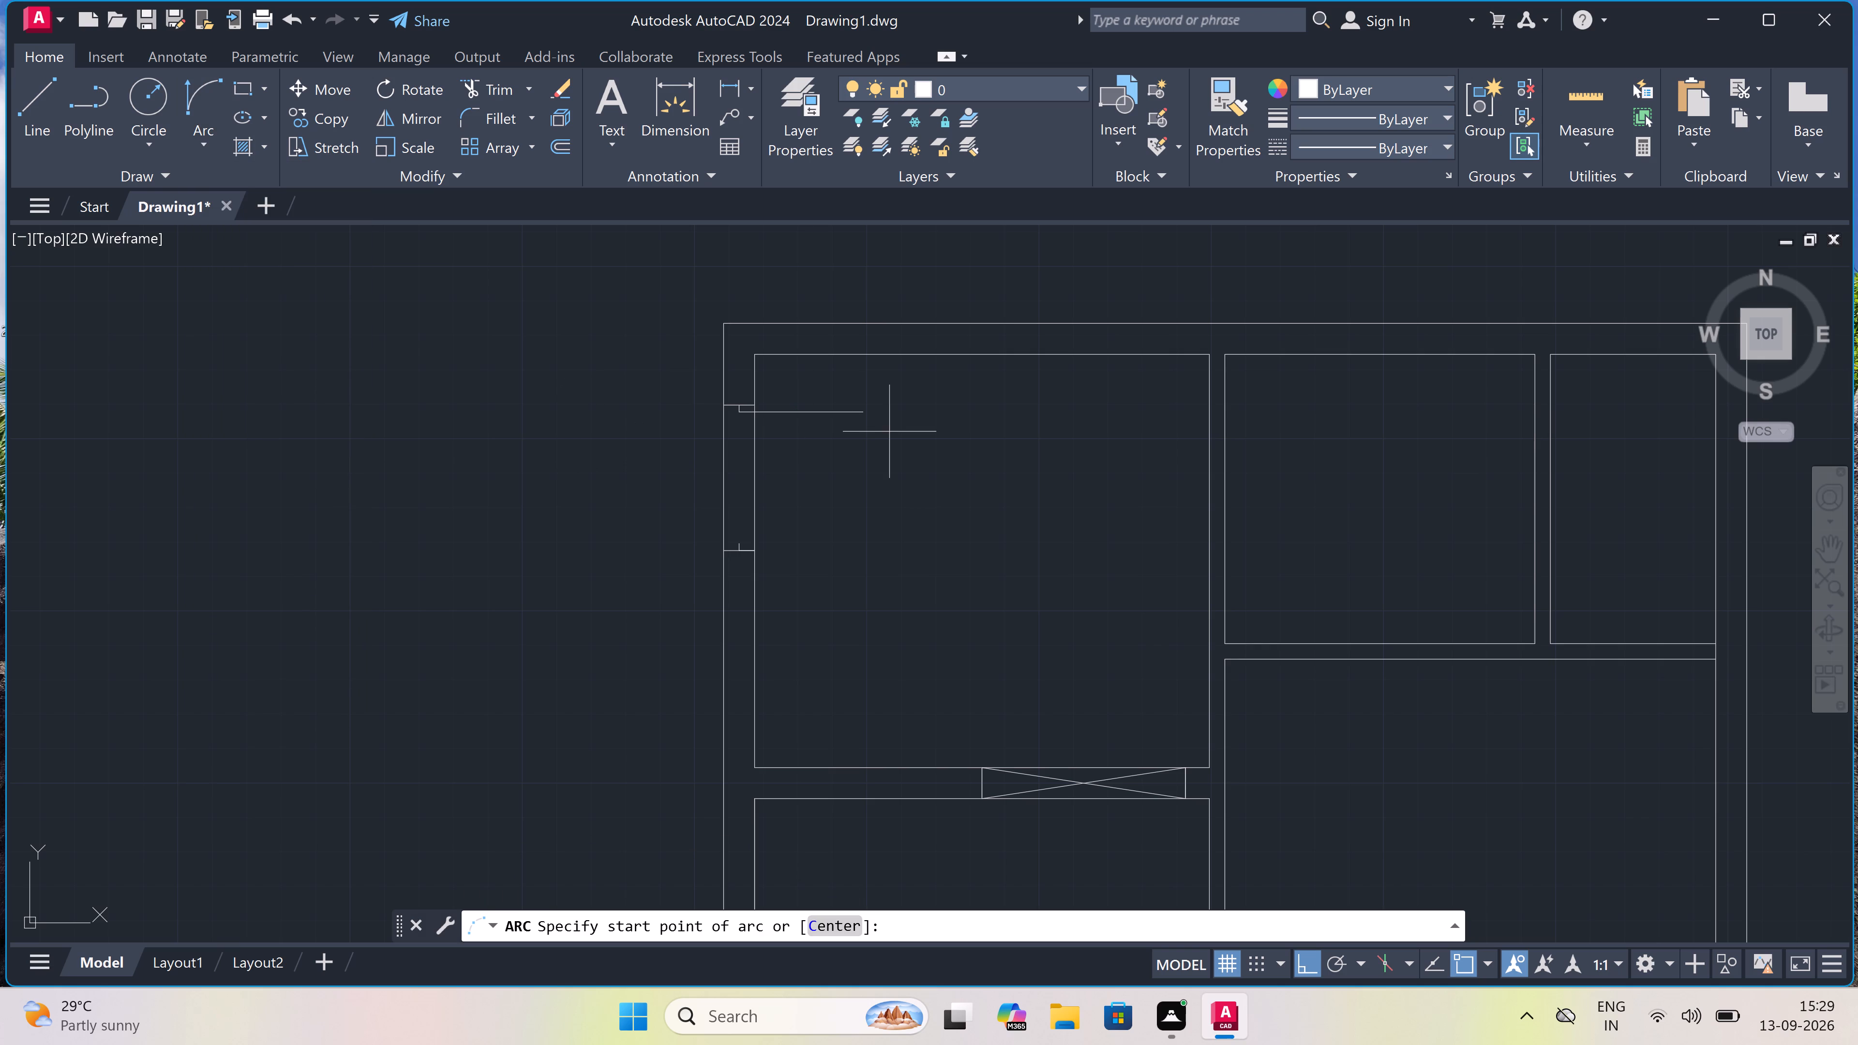
scroll(845, 369, "up", 2)
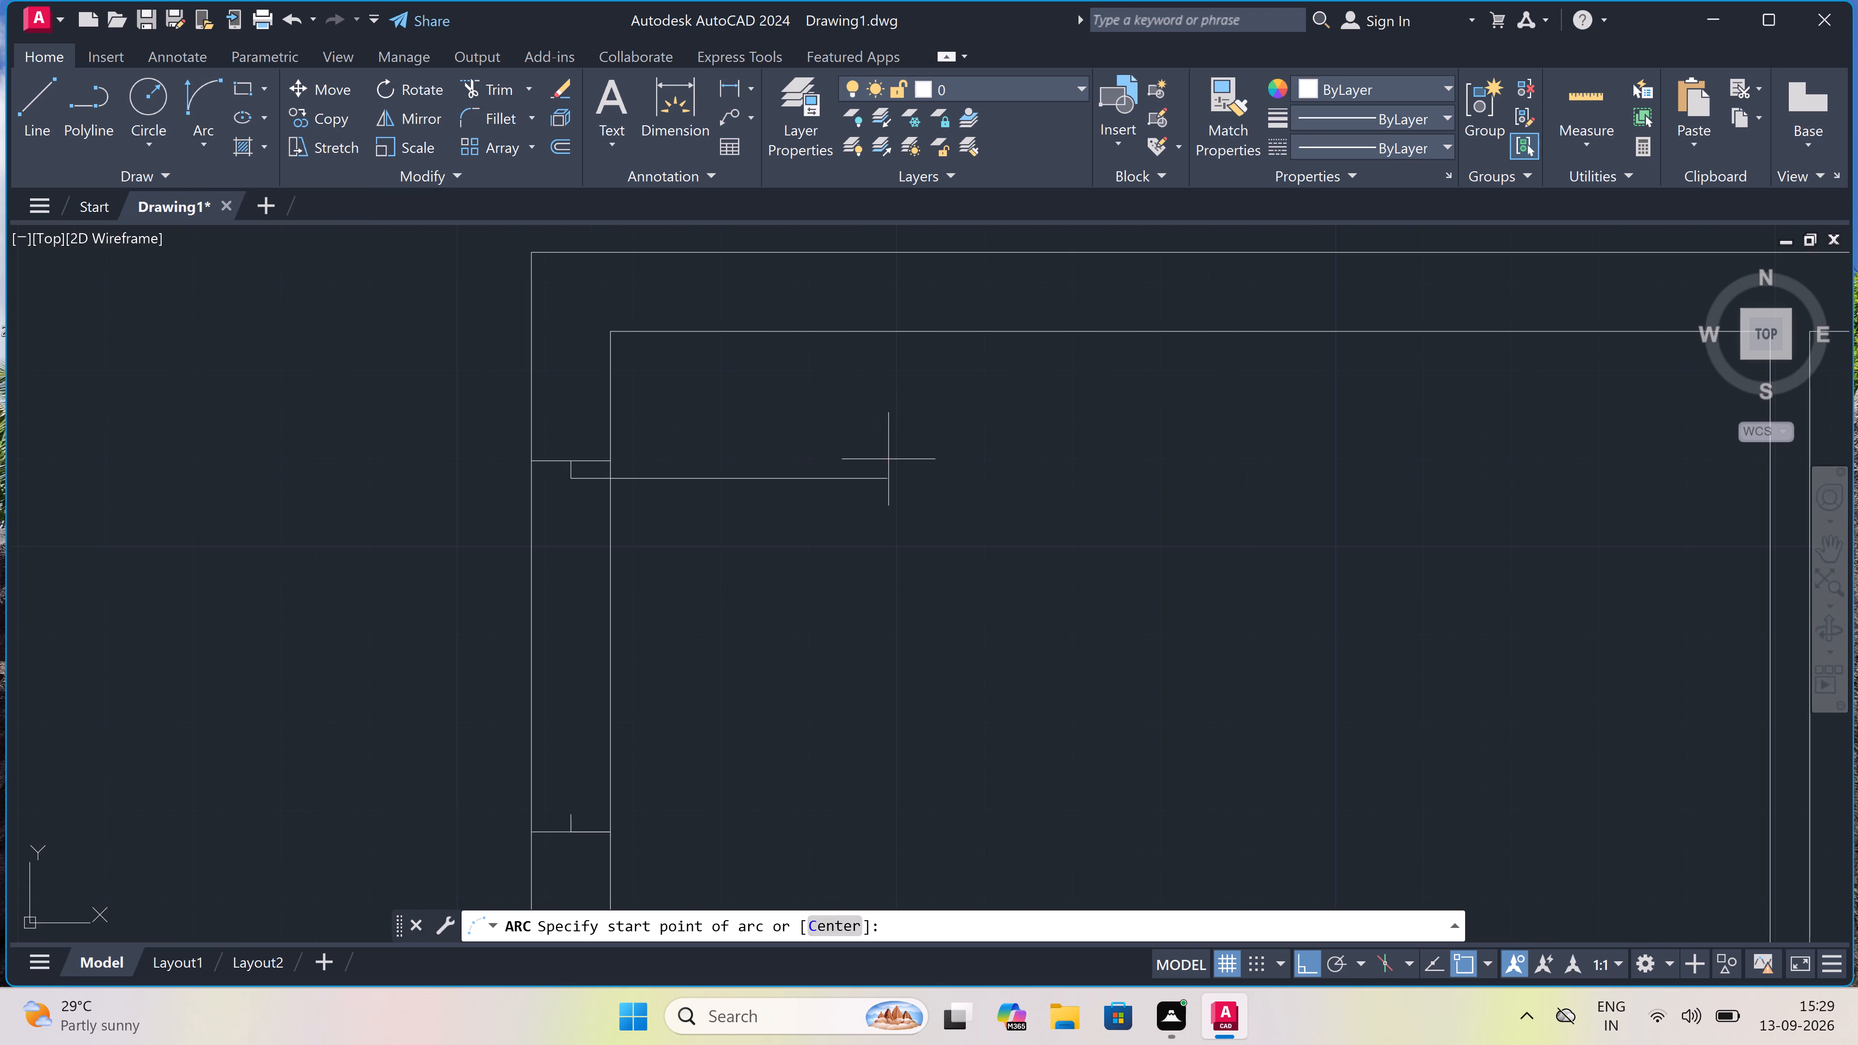
left_click_drag(885, 478, 871, 499)
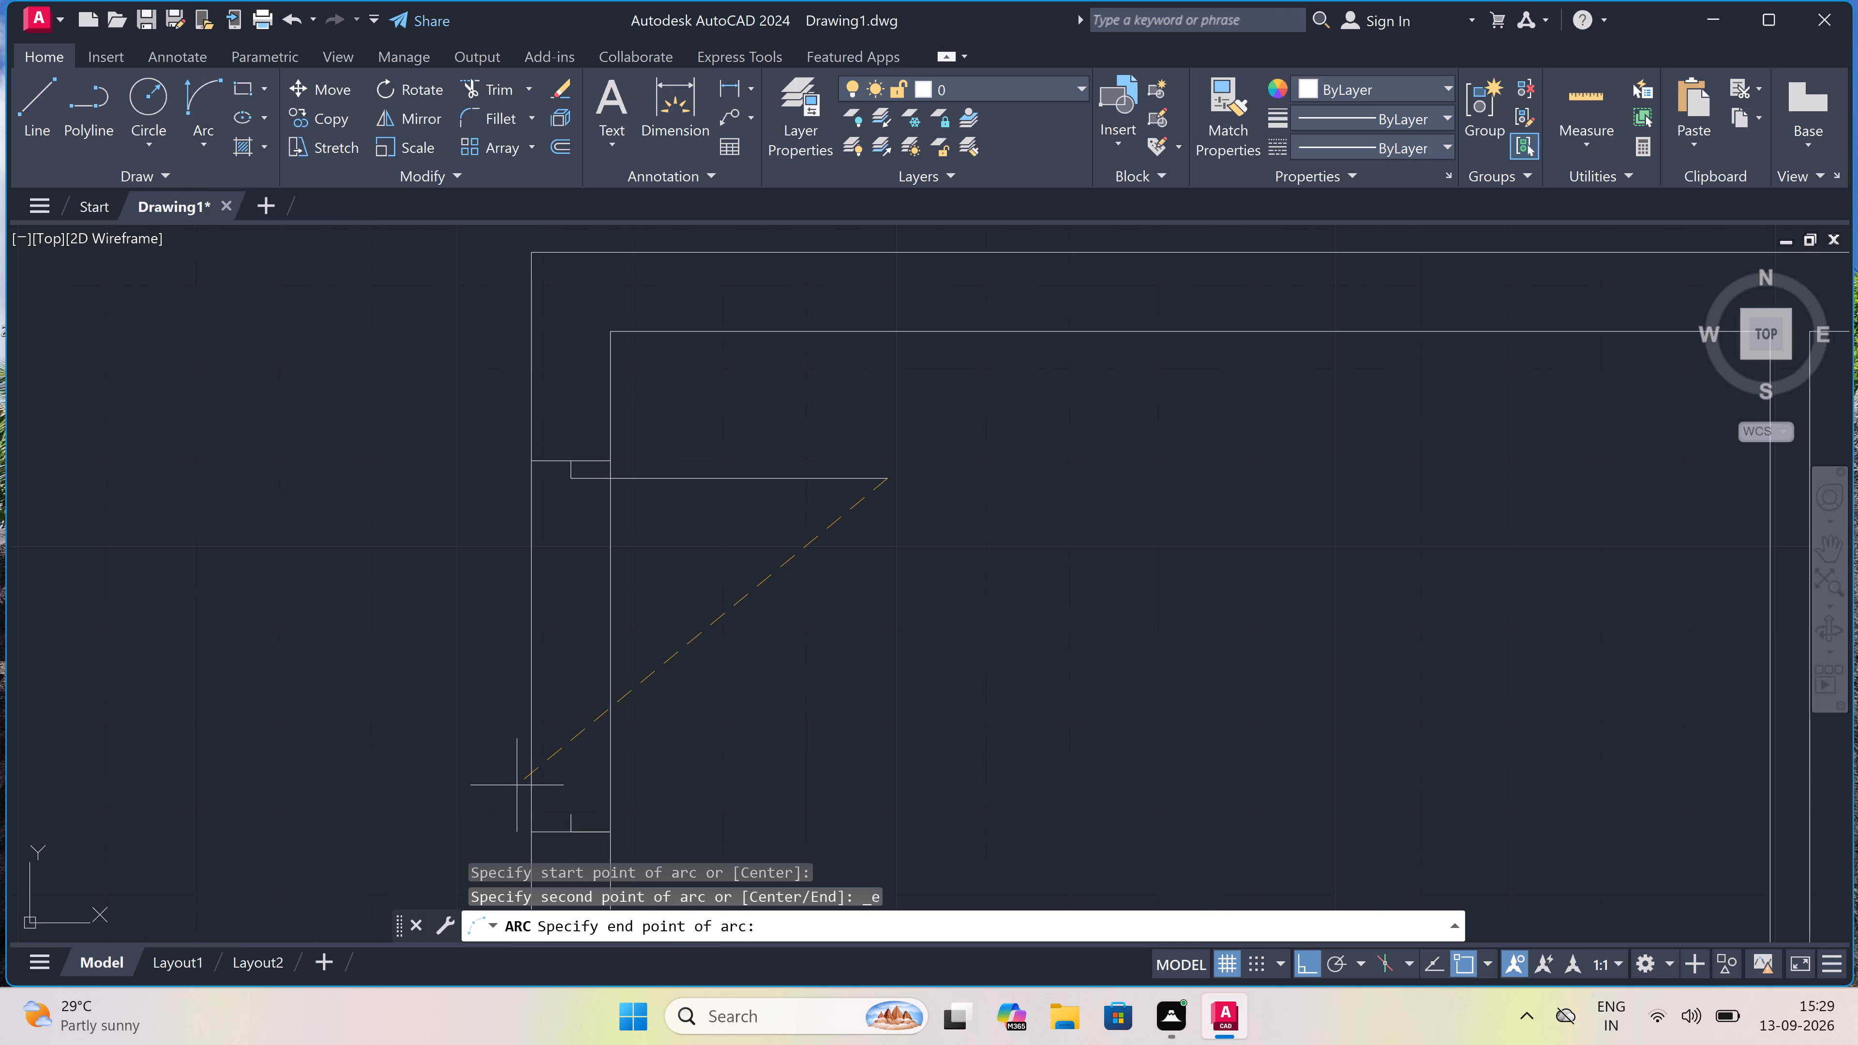
left_click(573, 818)
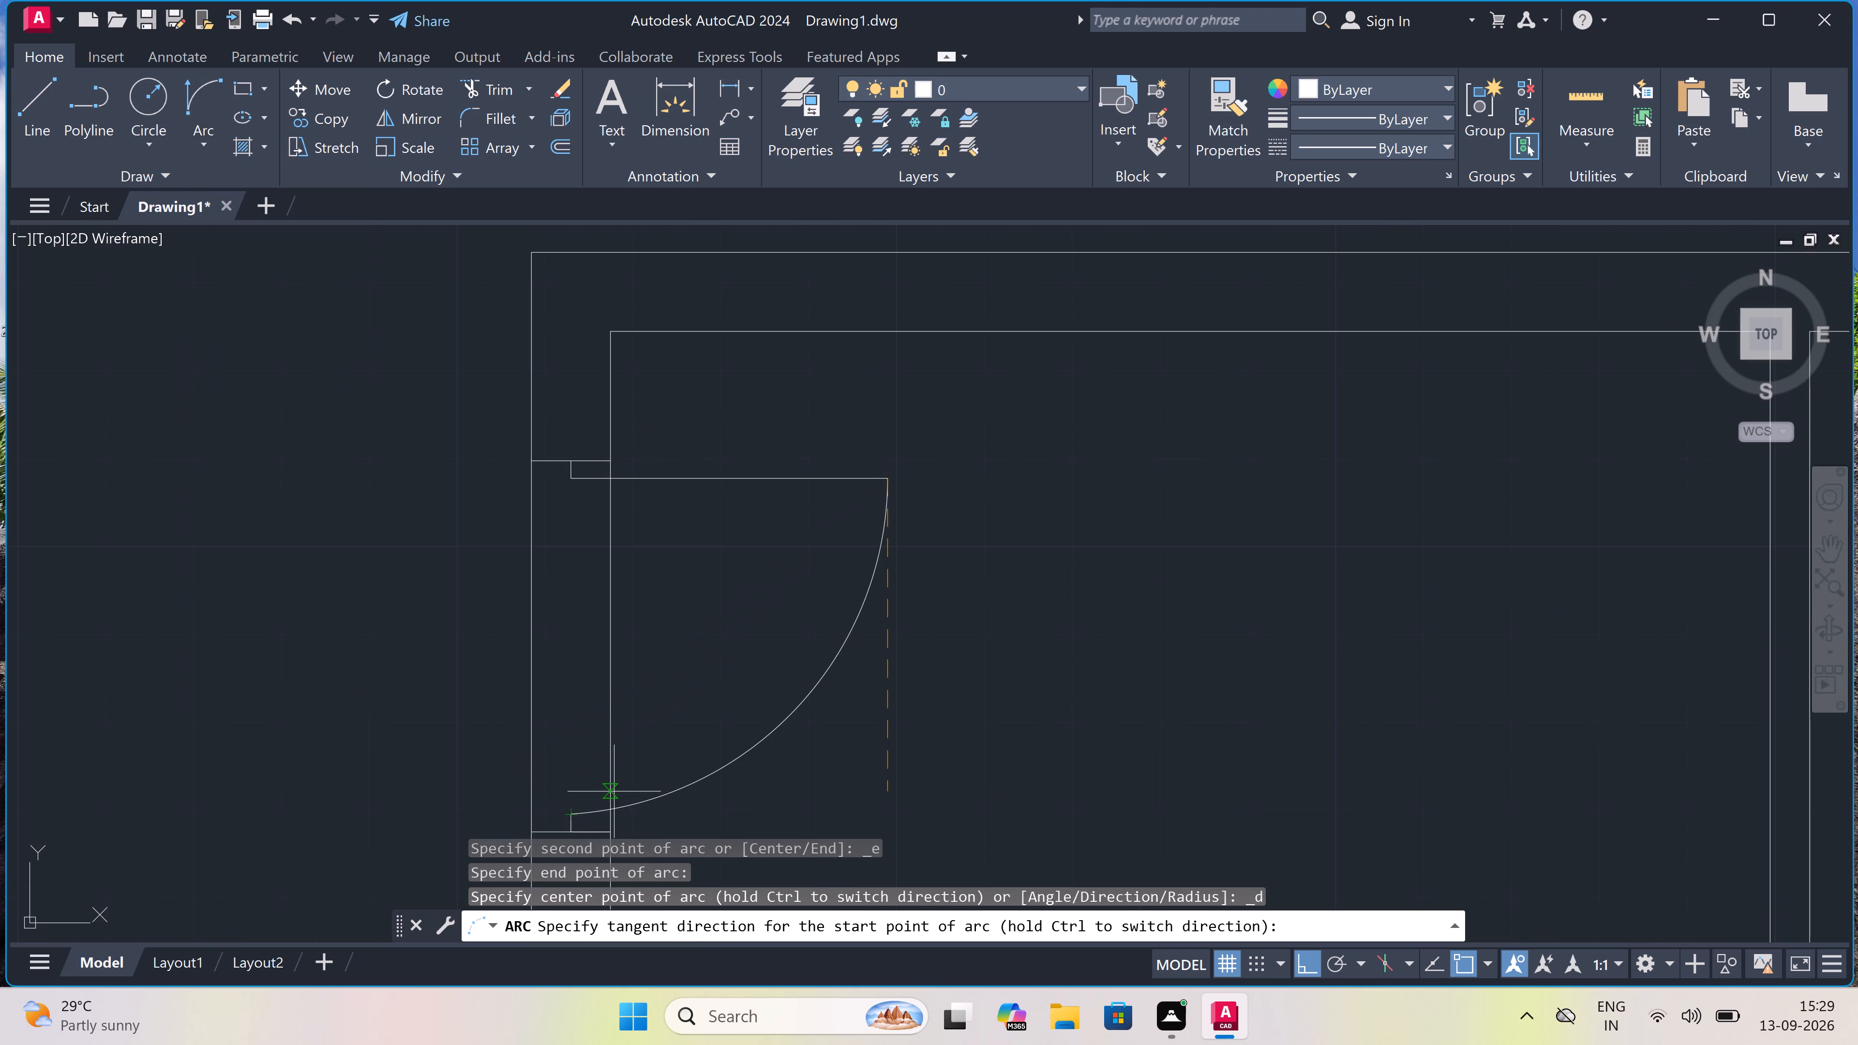
left_click(925, 719)
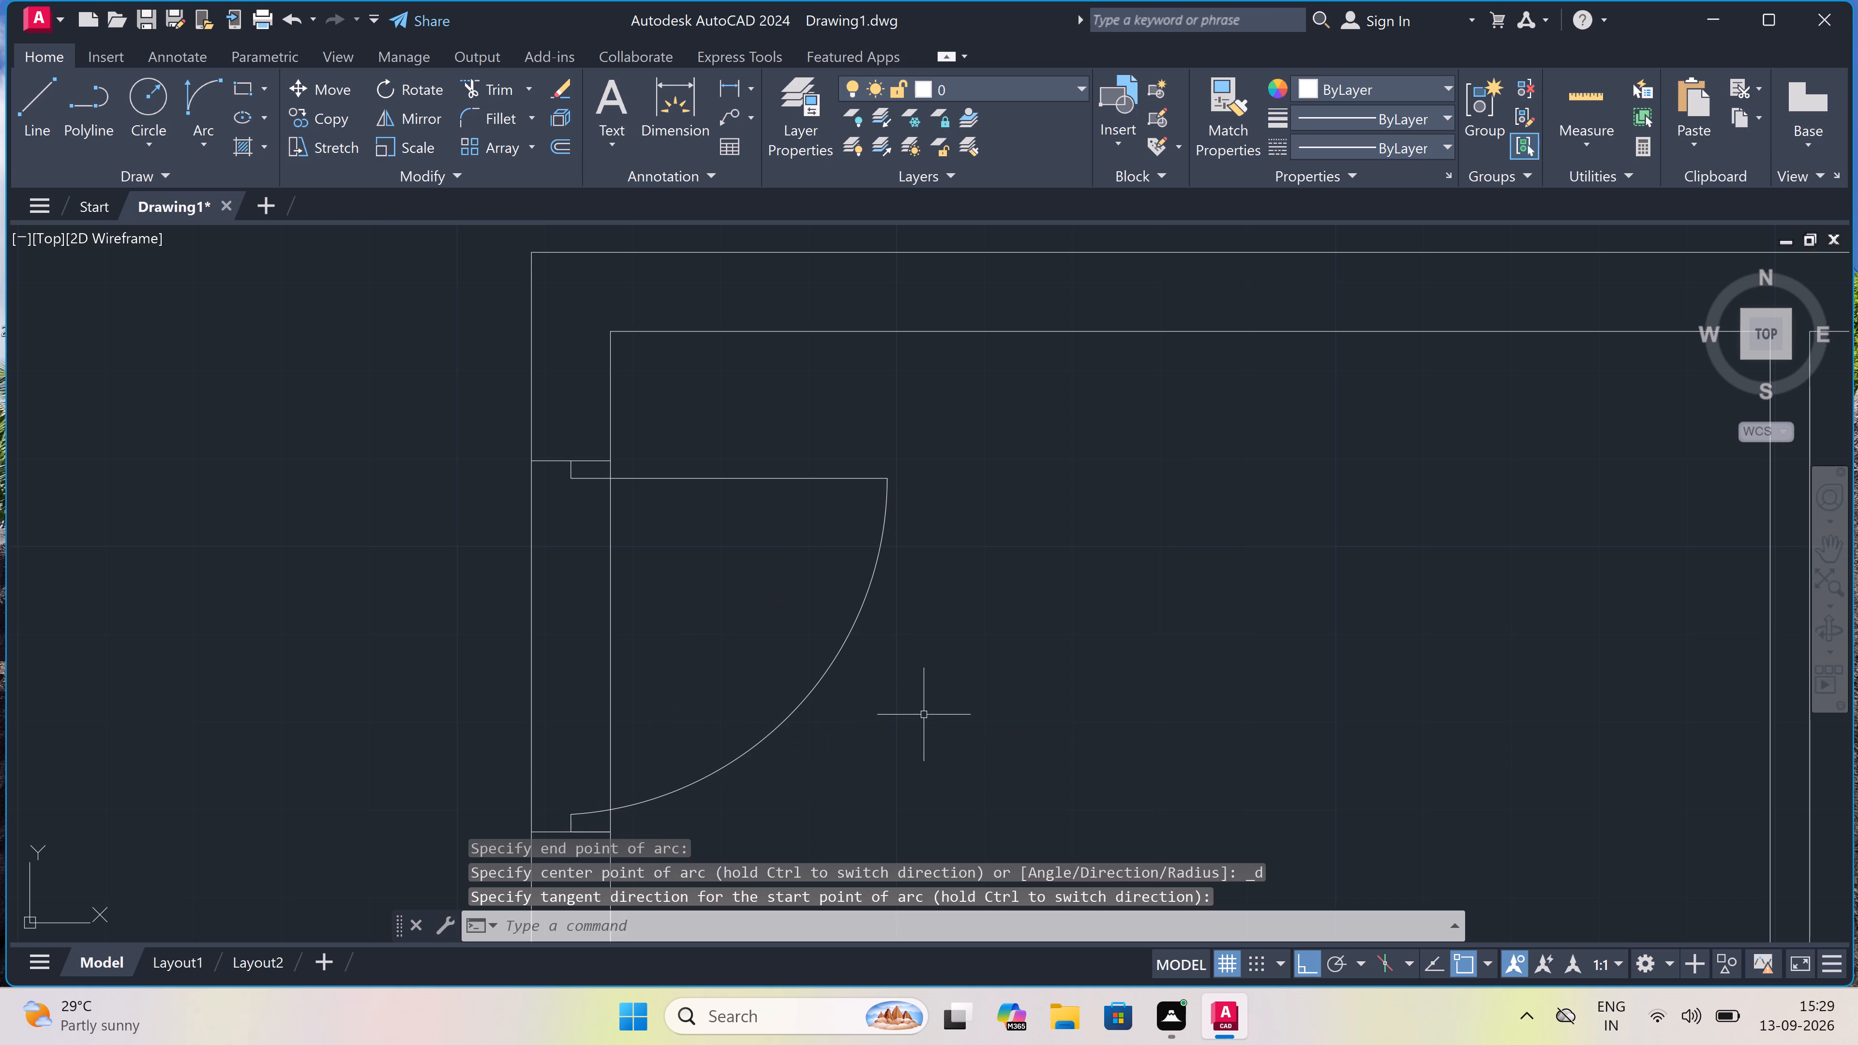
key("Escape")
Trim both faces of the left exterior wall between the two jambs to open the doorway of the upper left room.
scroll(883, 678, "down", 4)
scroll(840, 691, "up", 4)
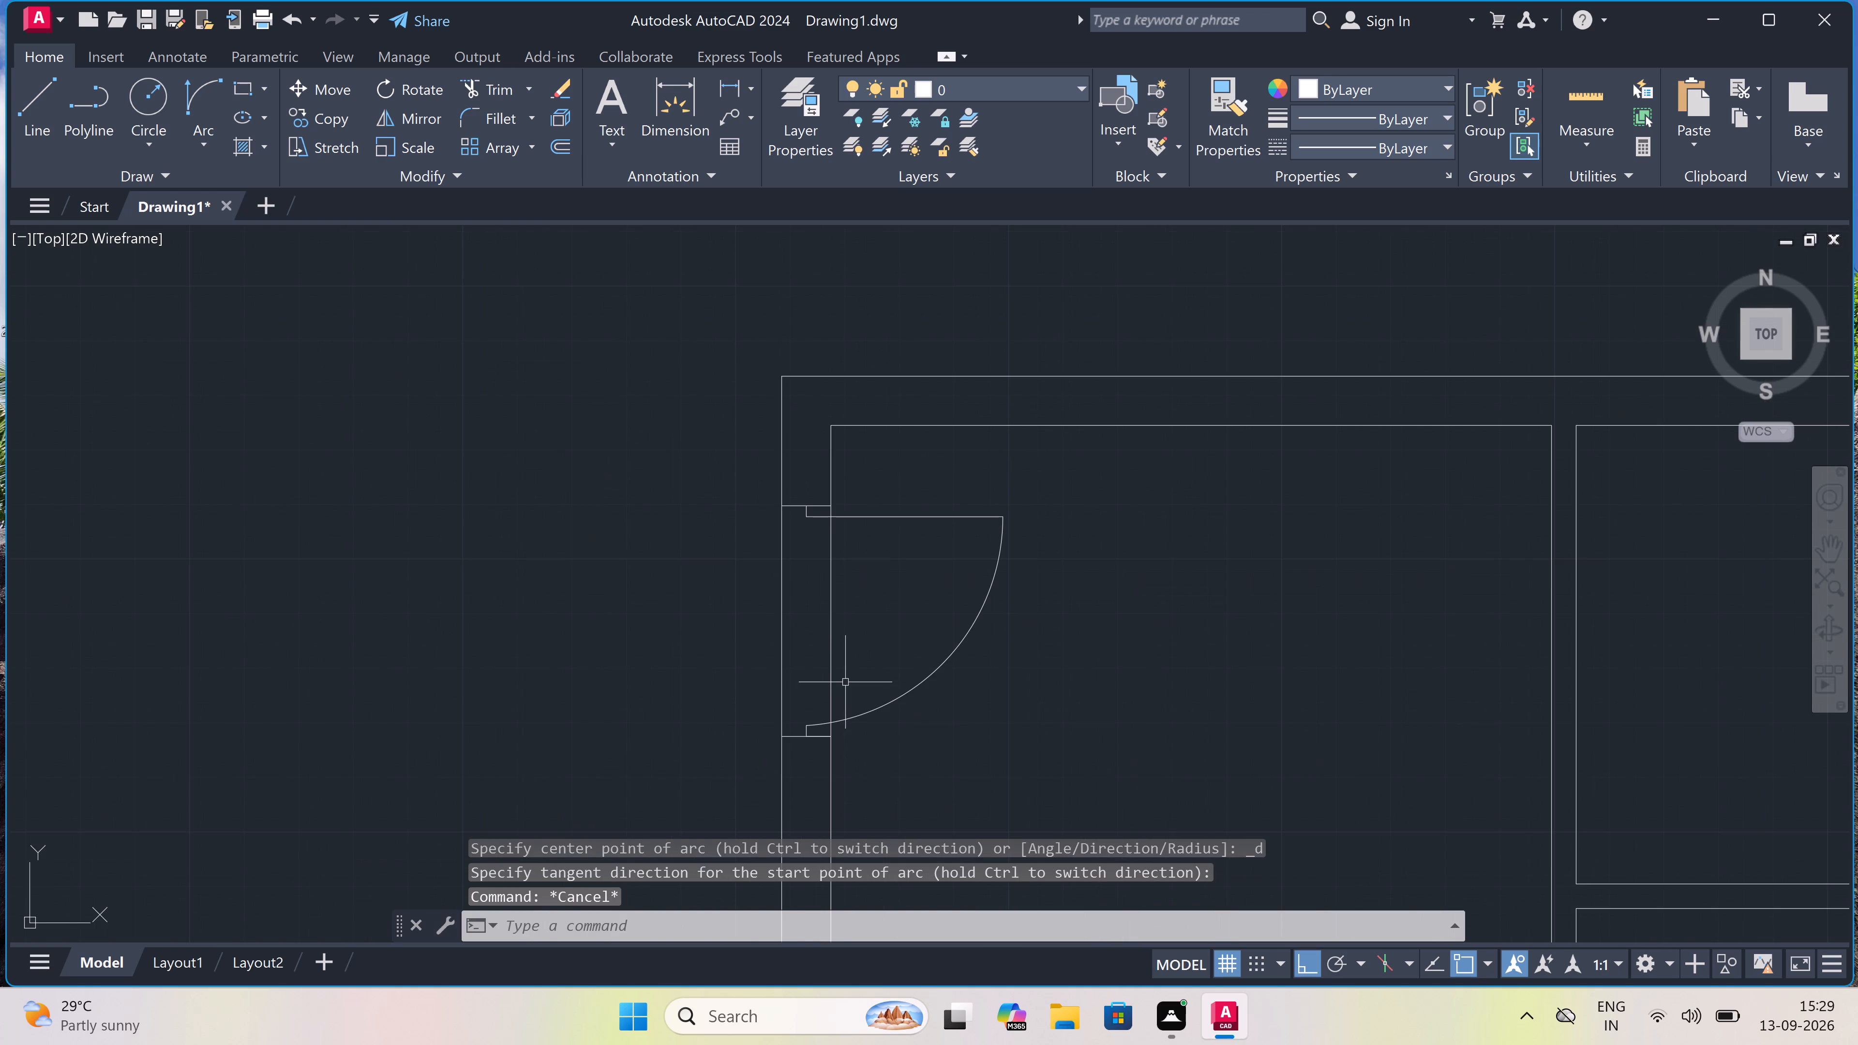
scroll(858, 640, "up", 1)
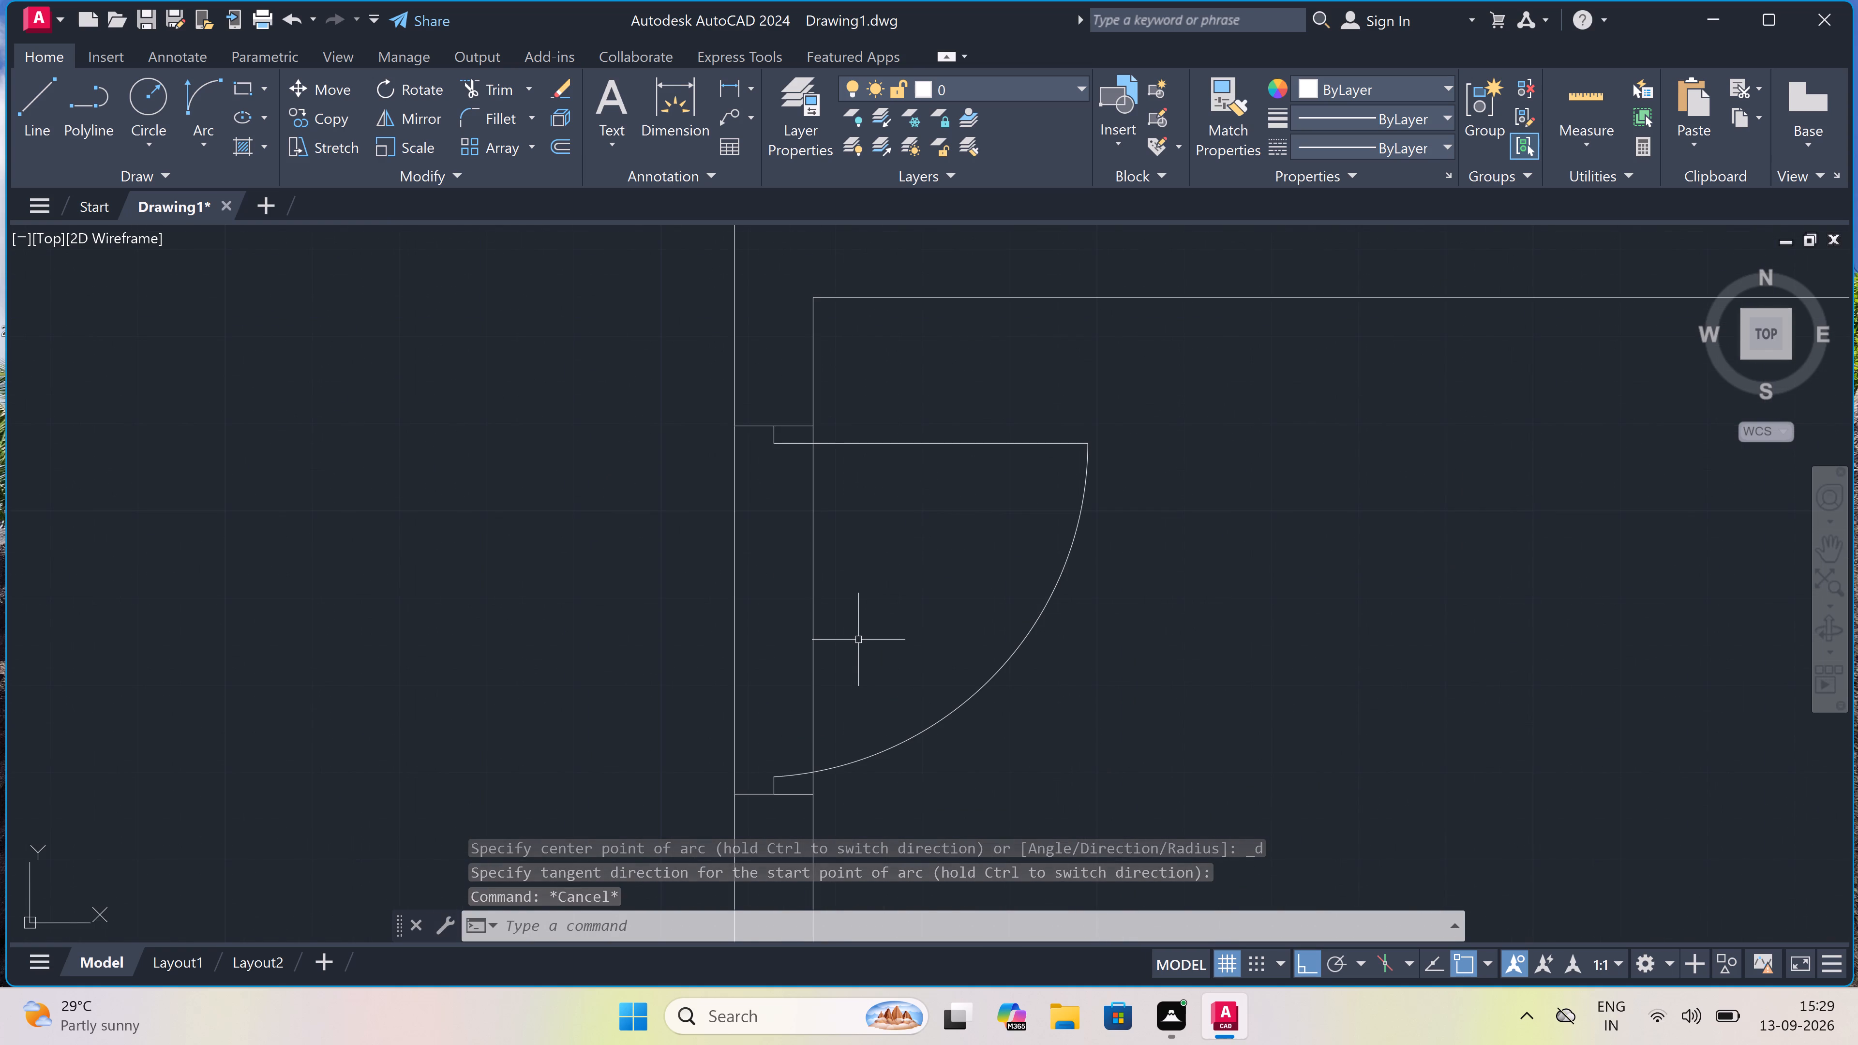
key("t")
key("r")
key("space")
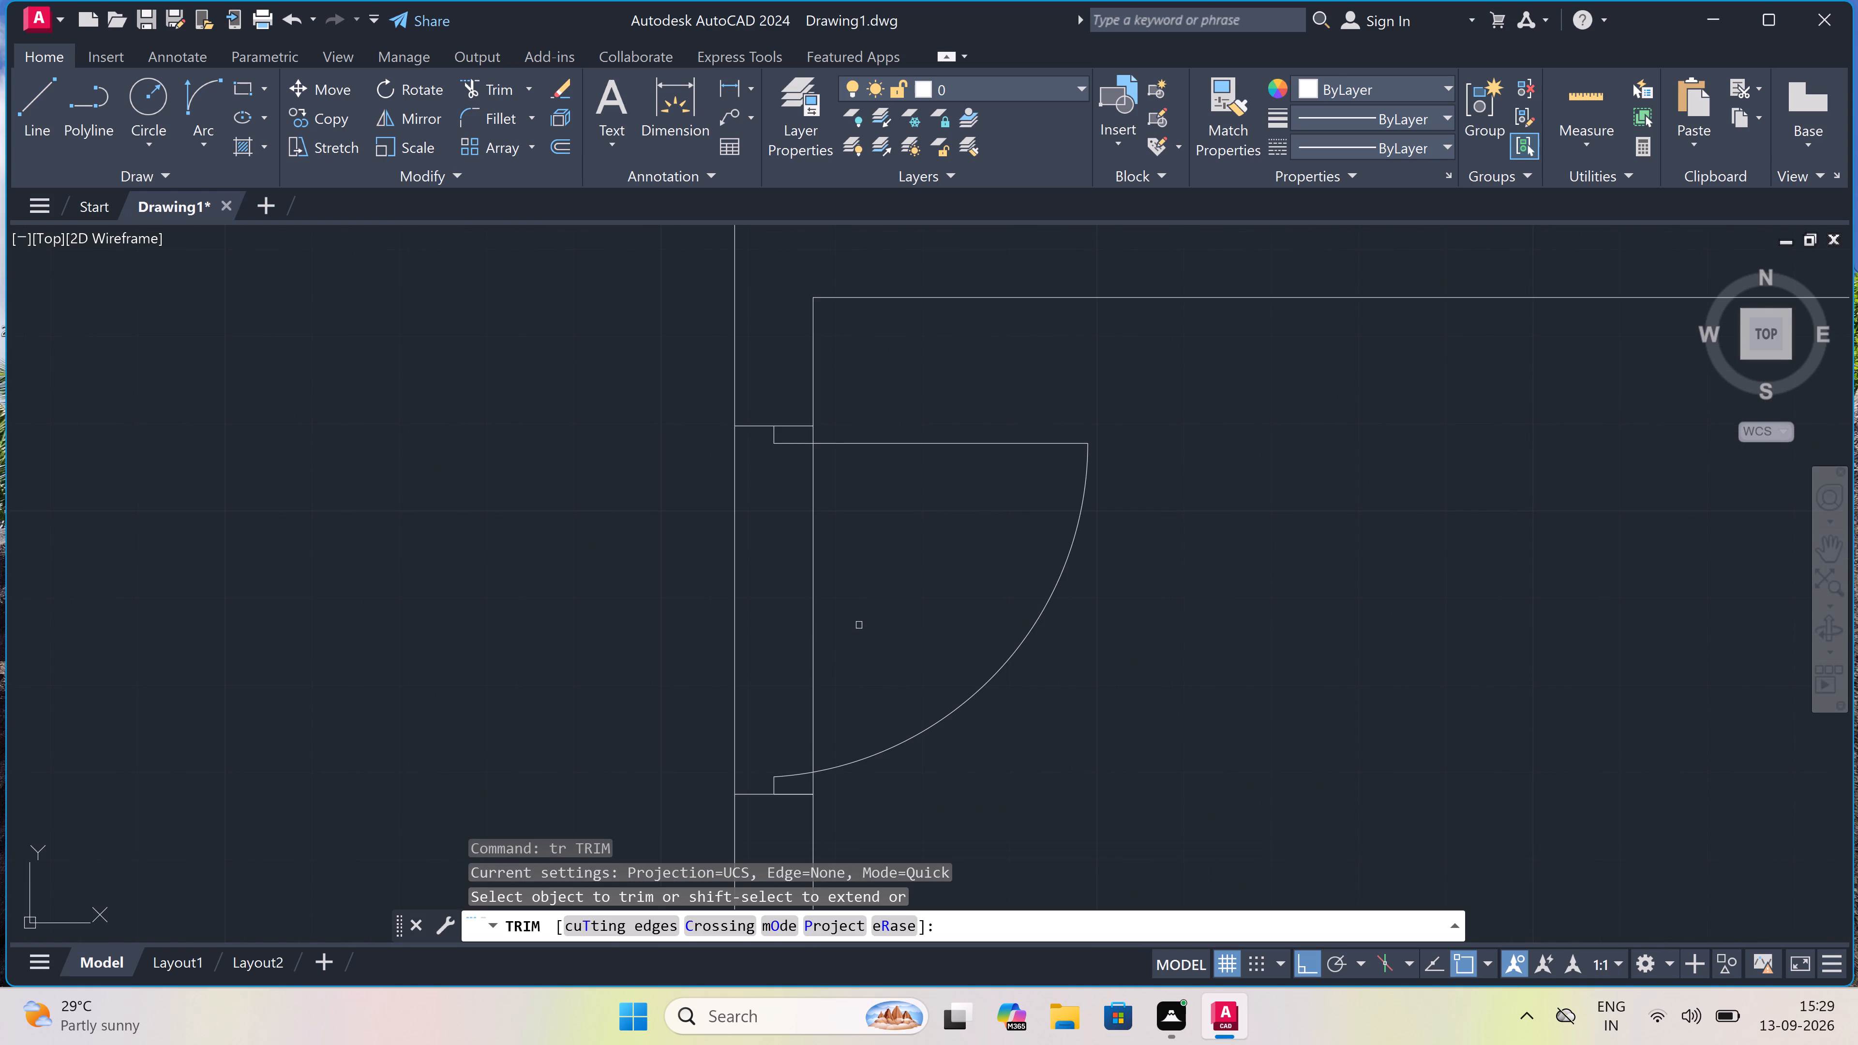
left_click(860, 623)
left_click(461, 679)
key("Escape")
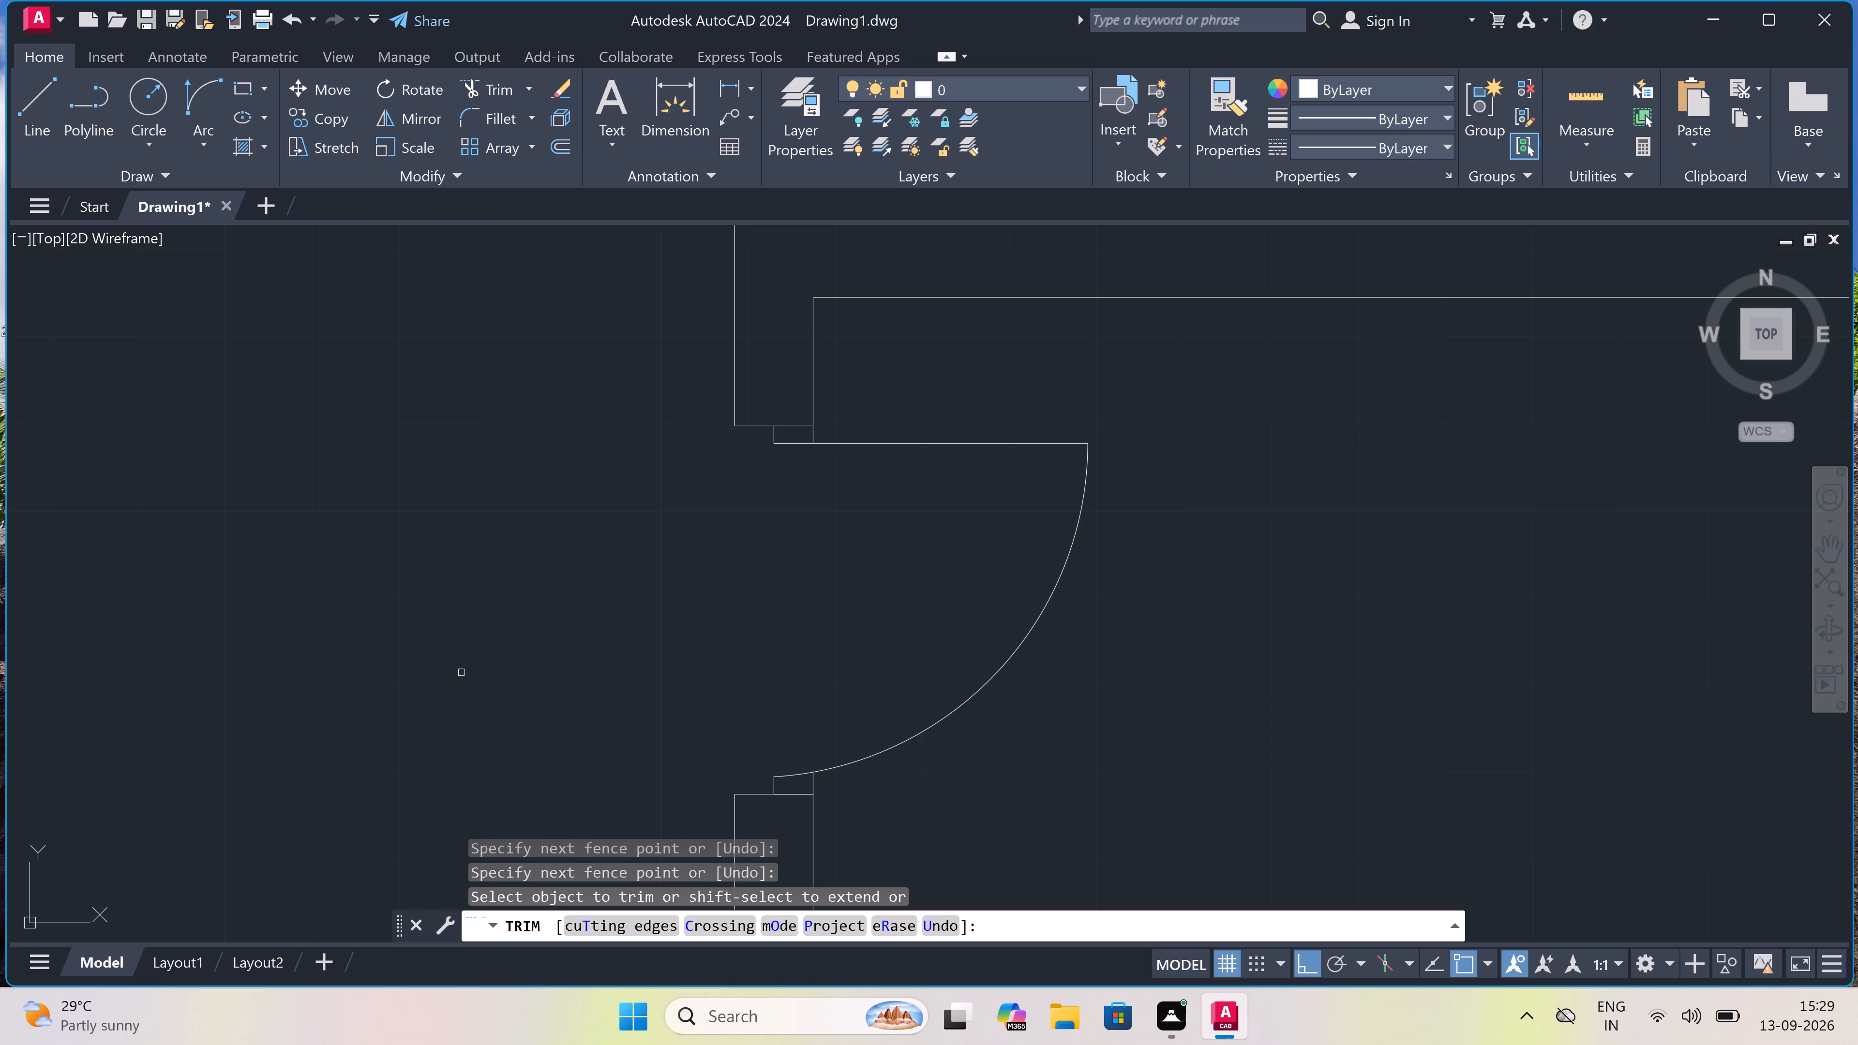
Draw a 5' window in the top exterior wall of the upper left room, with a centre line and a line across each end.
scroll(479, 616, "down", 4)
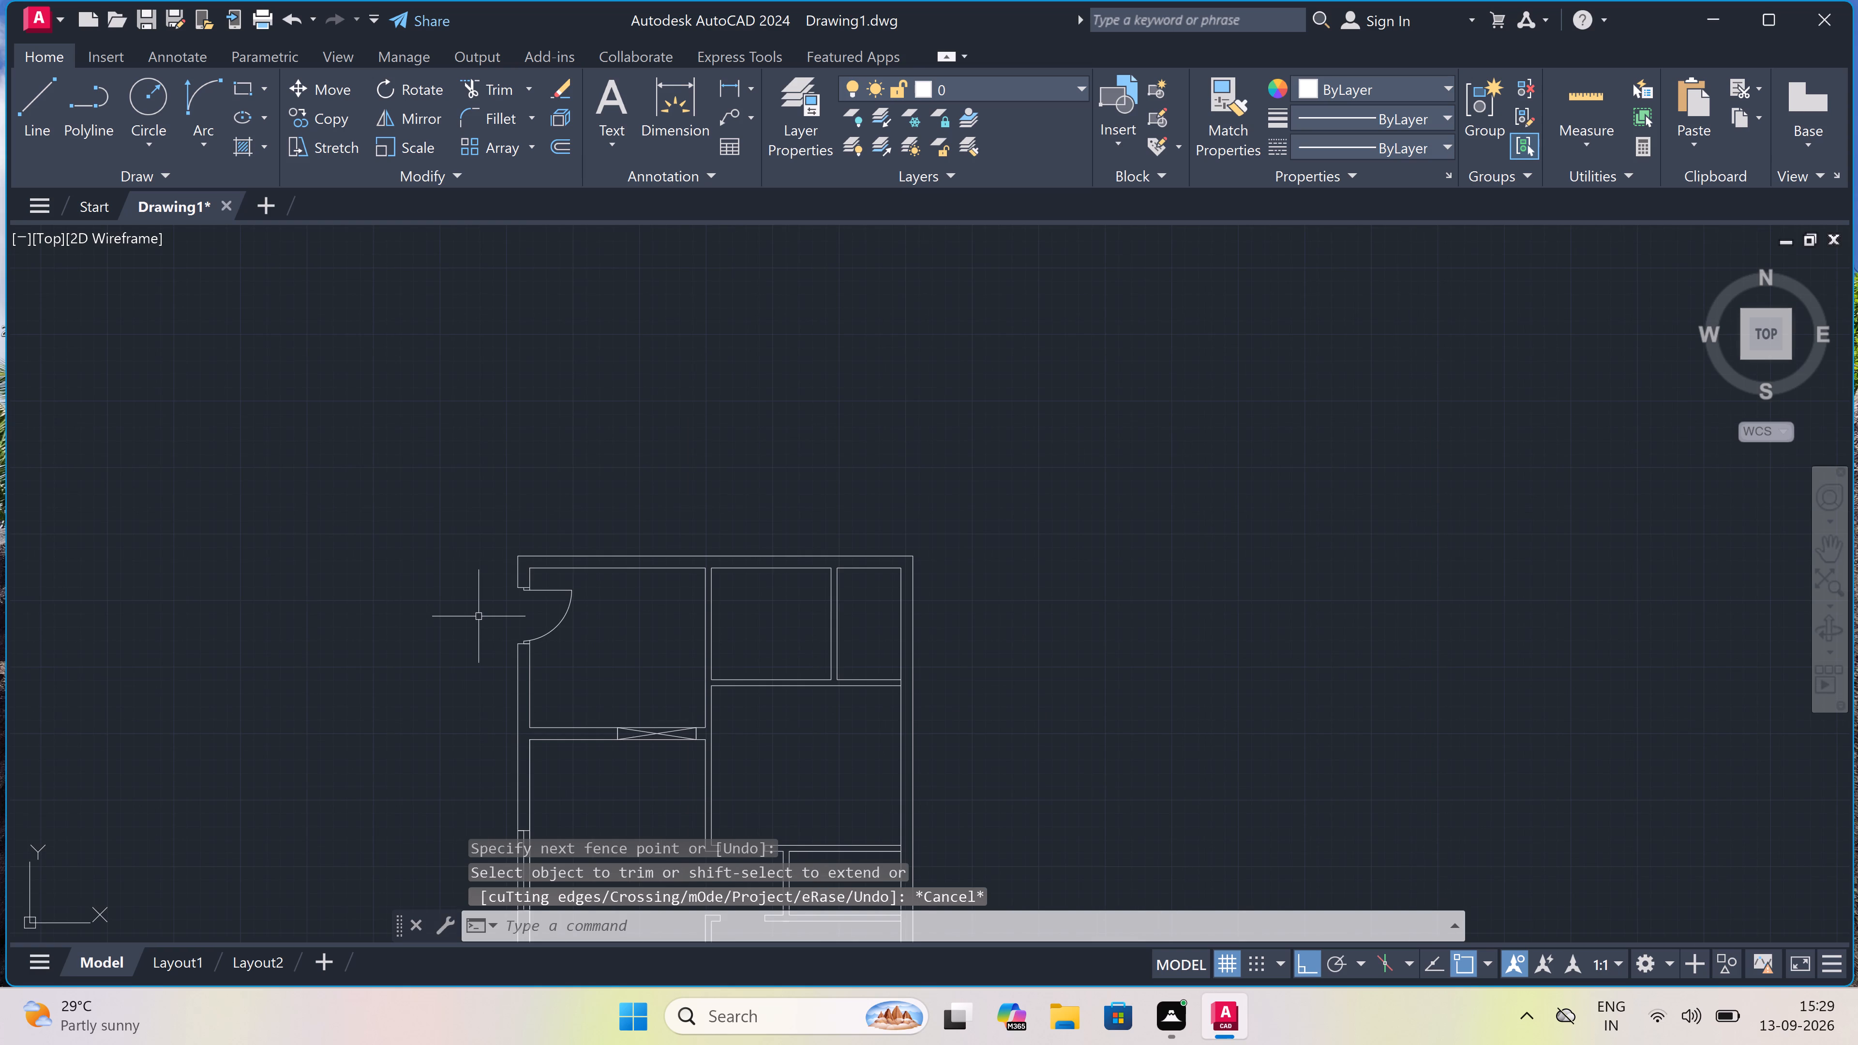
scroll(583, 559, "up", 3)
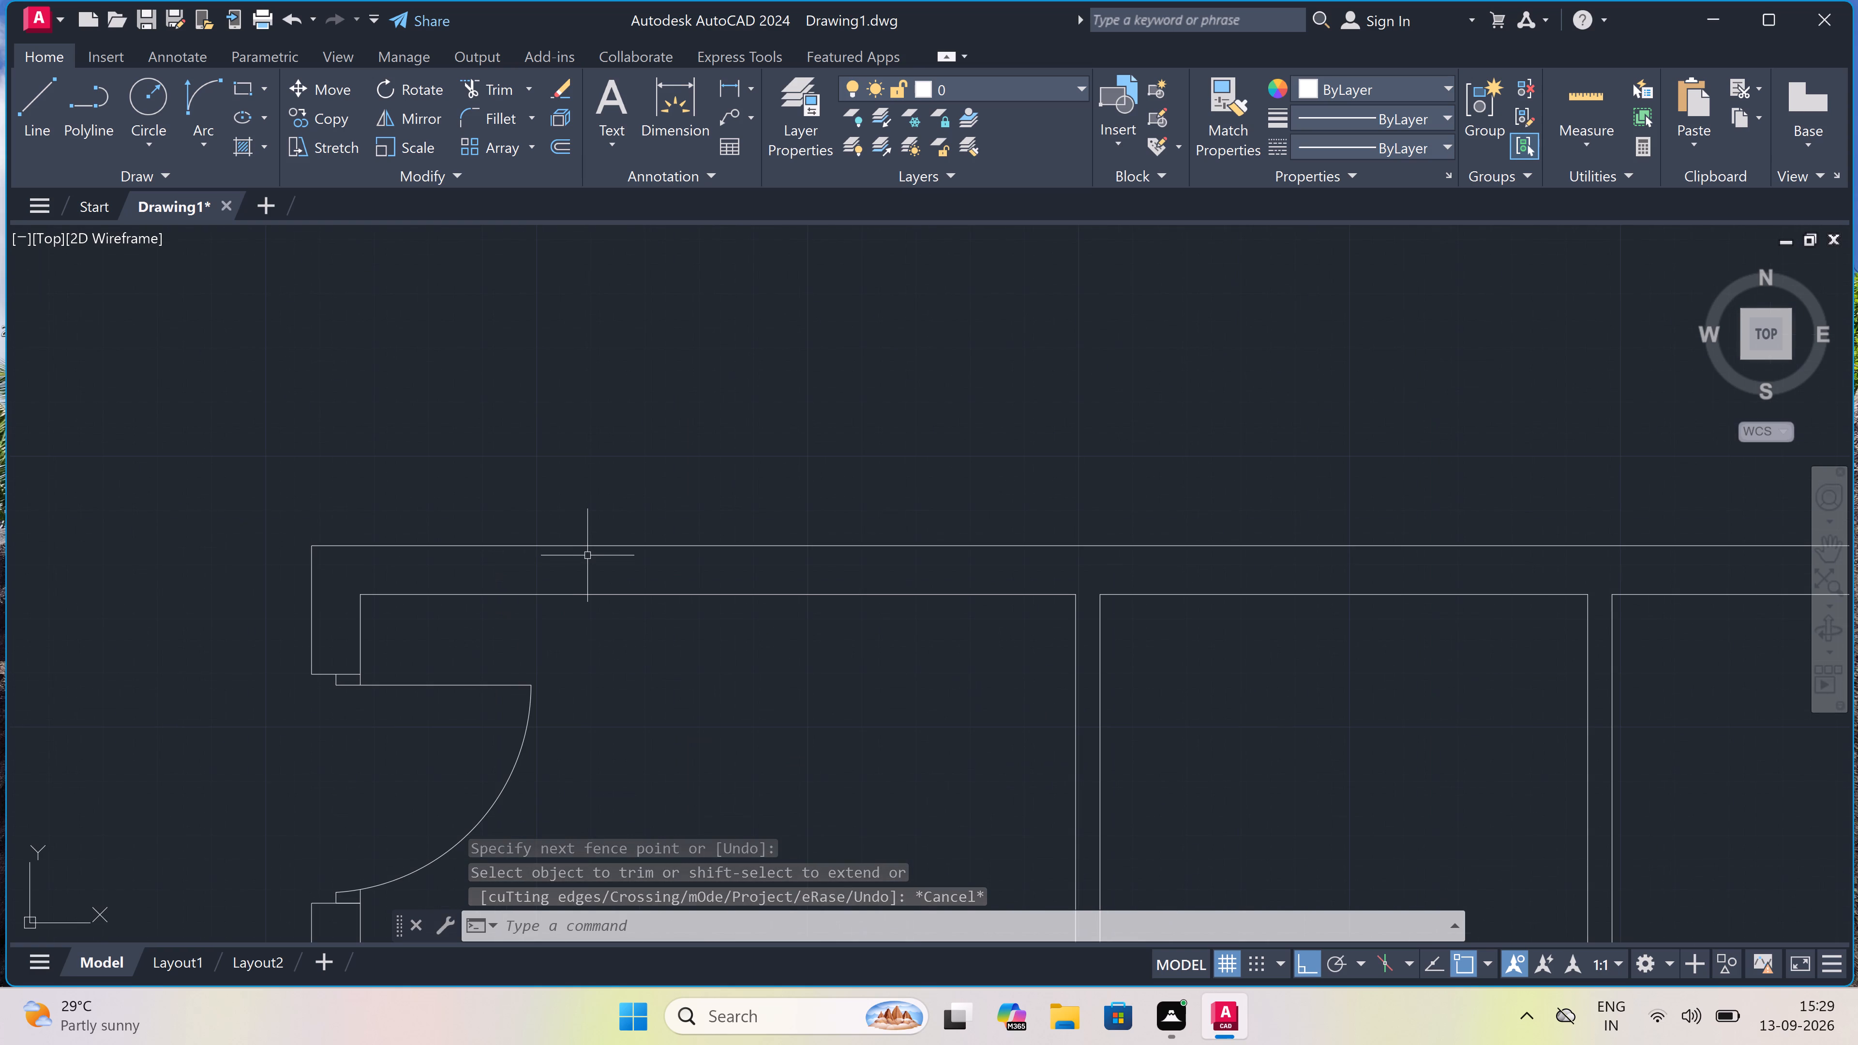
key("l")
key("space")
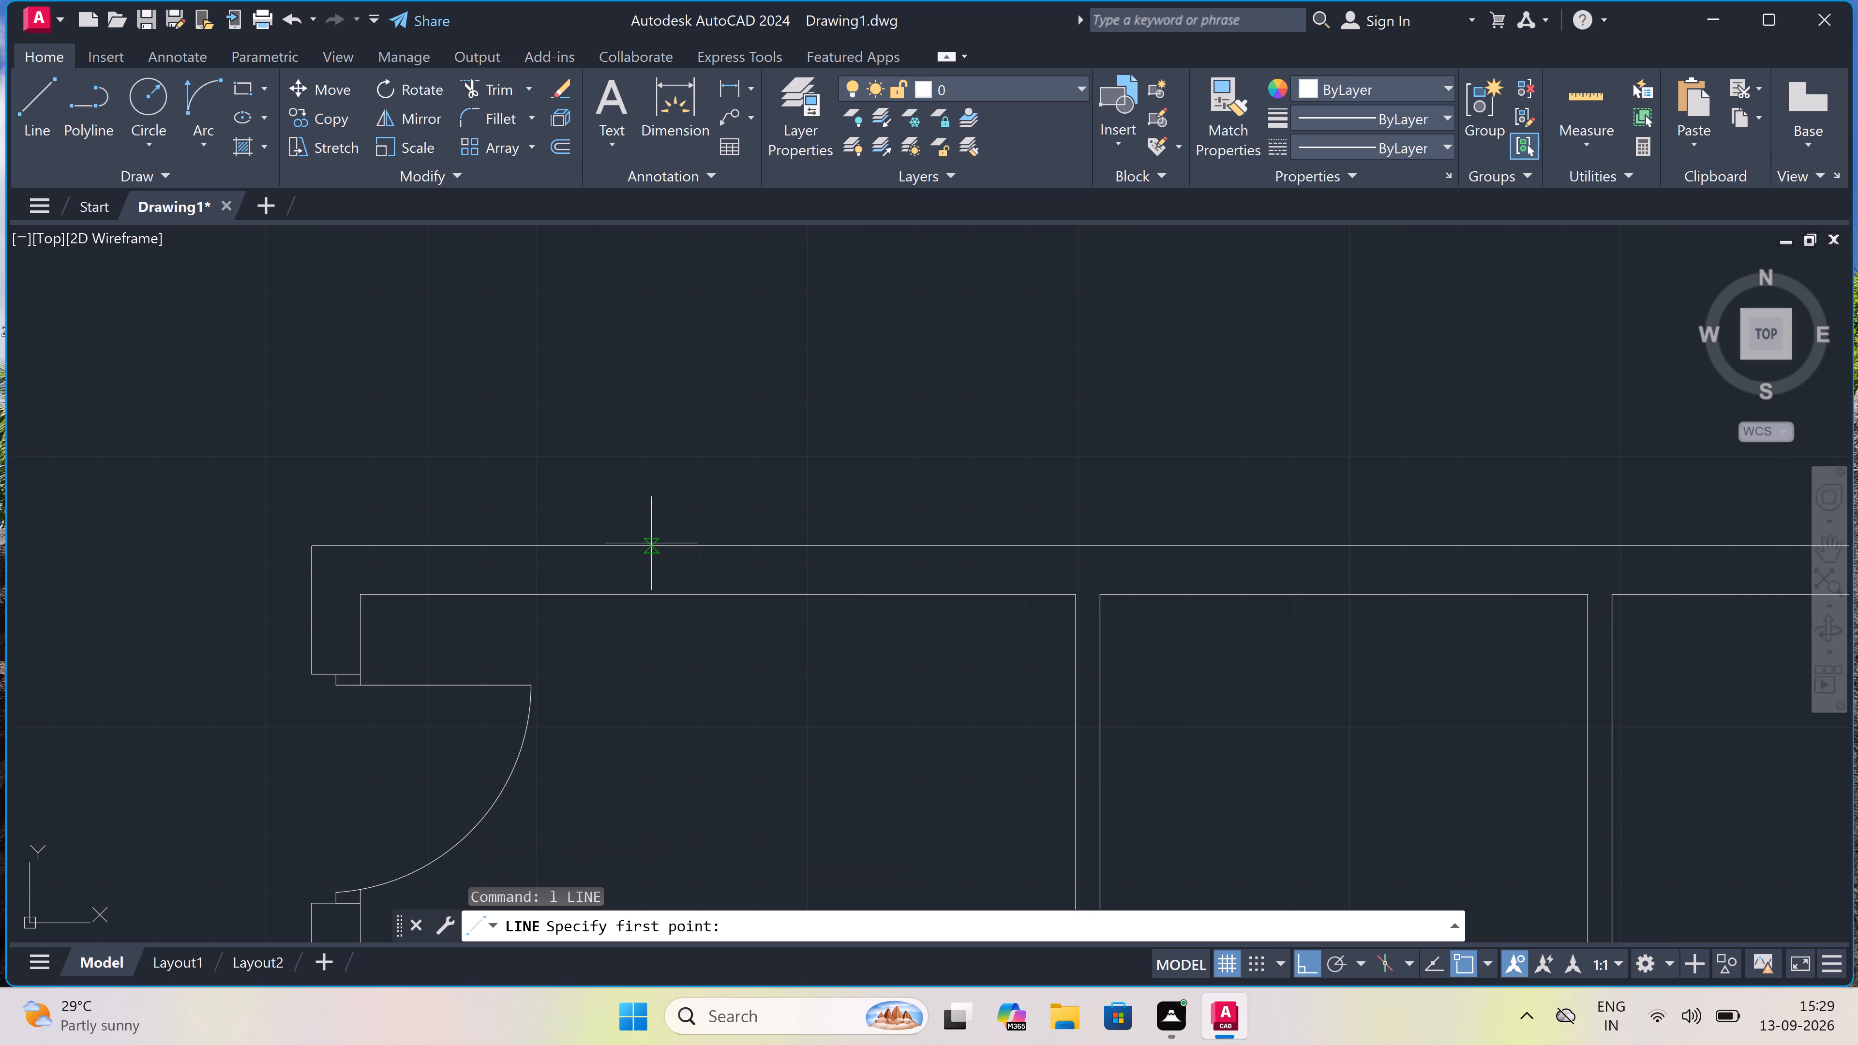
left_click_drag(579, 539, 577, 553)
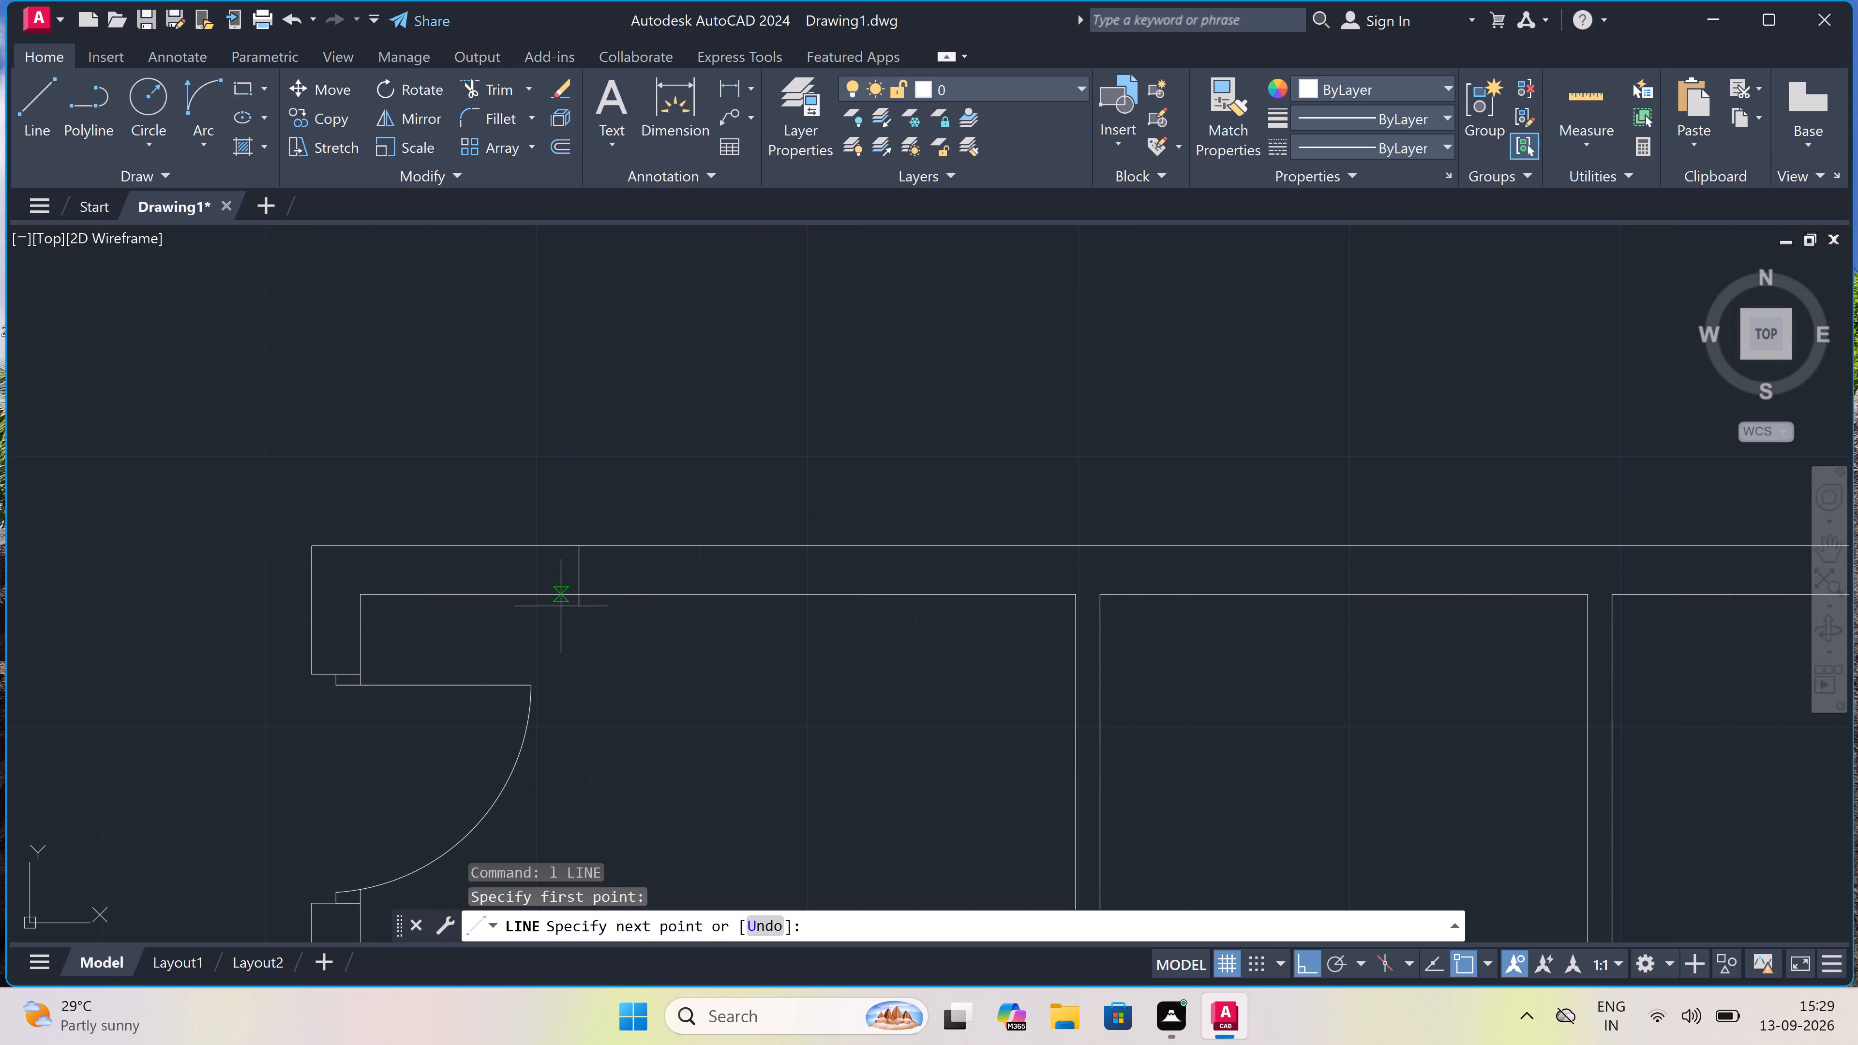
left_click(578, 589)
left_click_drag(580, 569, 586, 567)
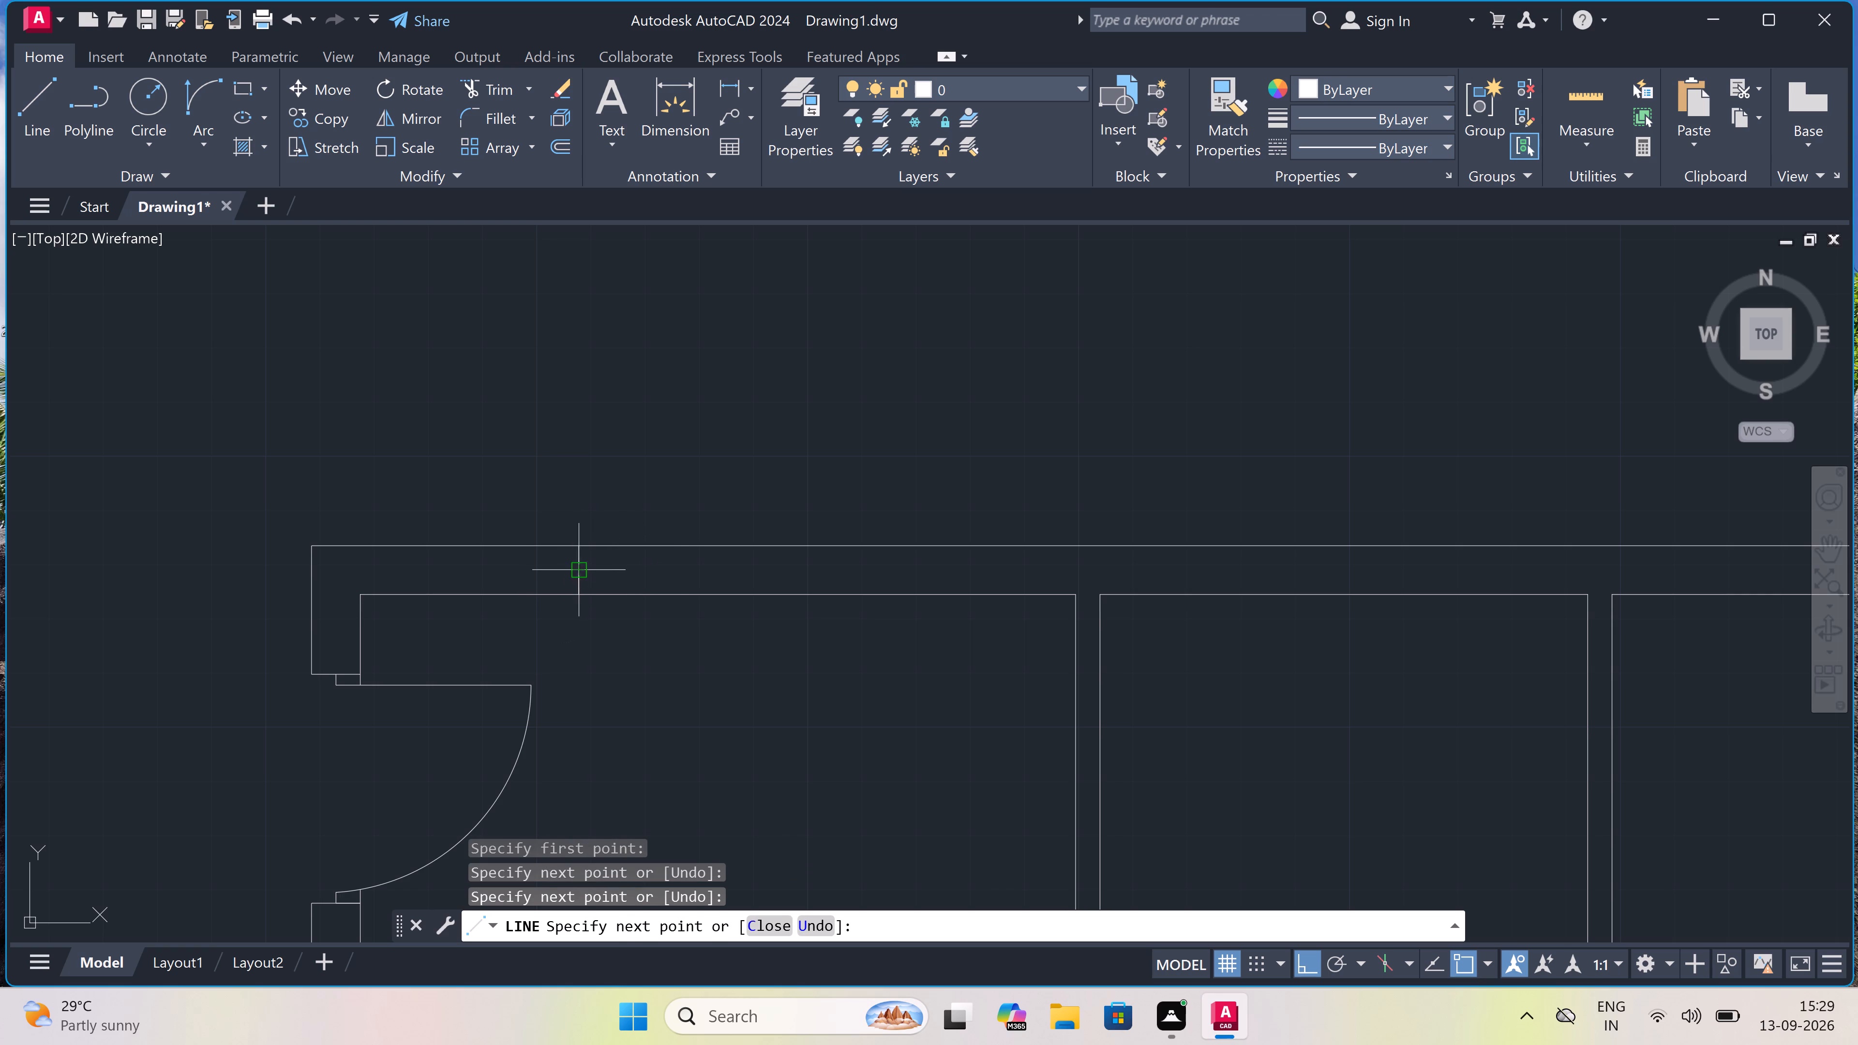
type("5'")
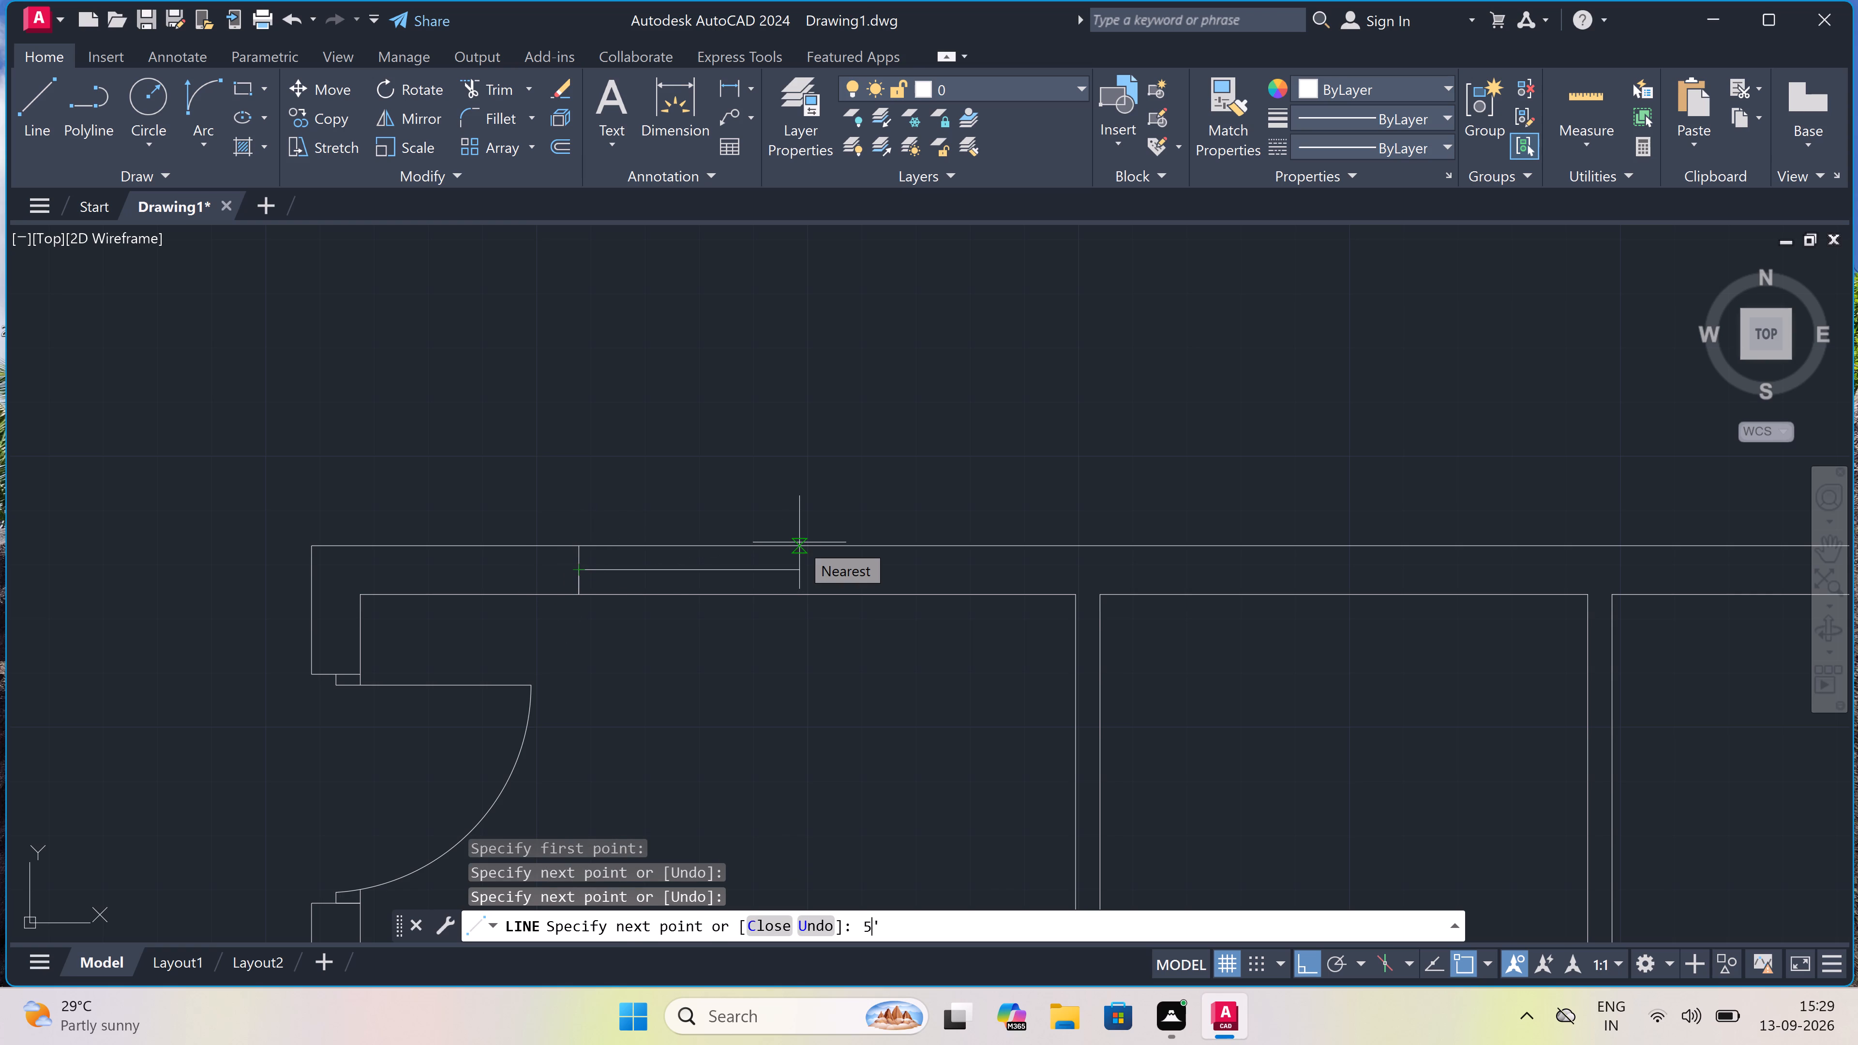
key("space")
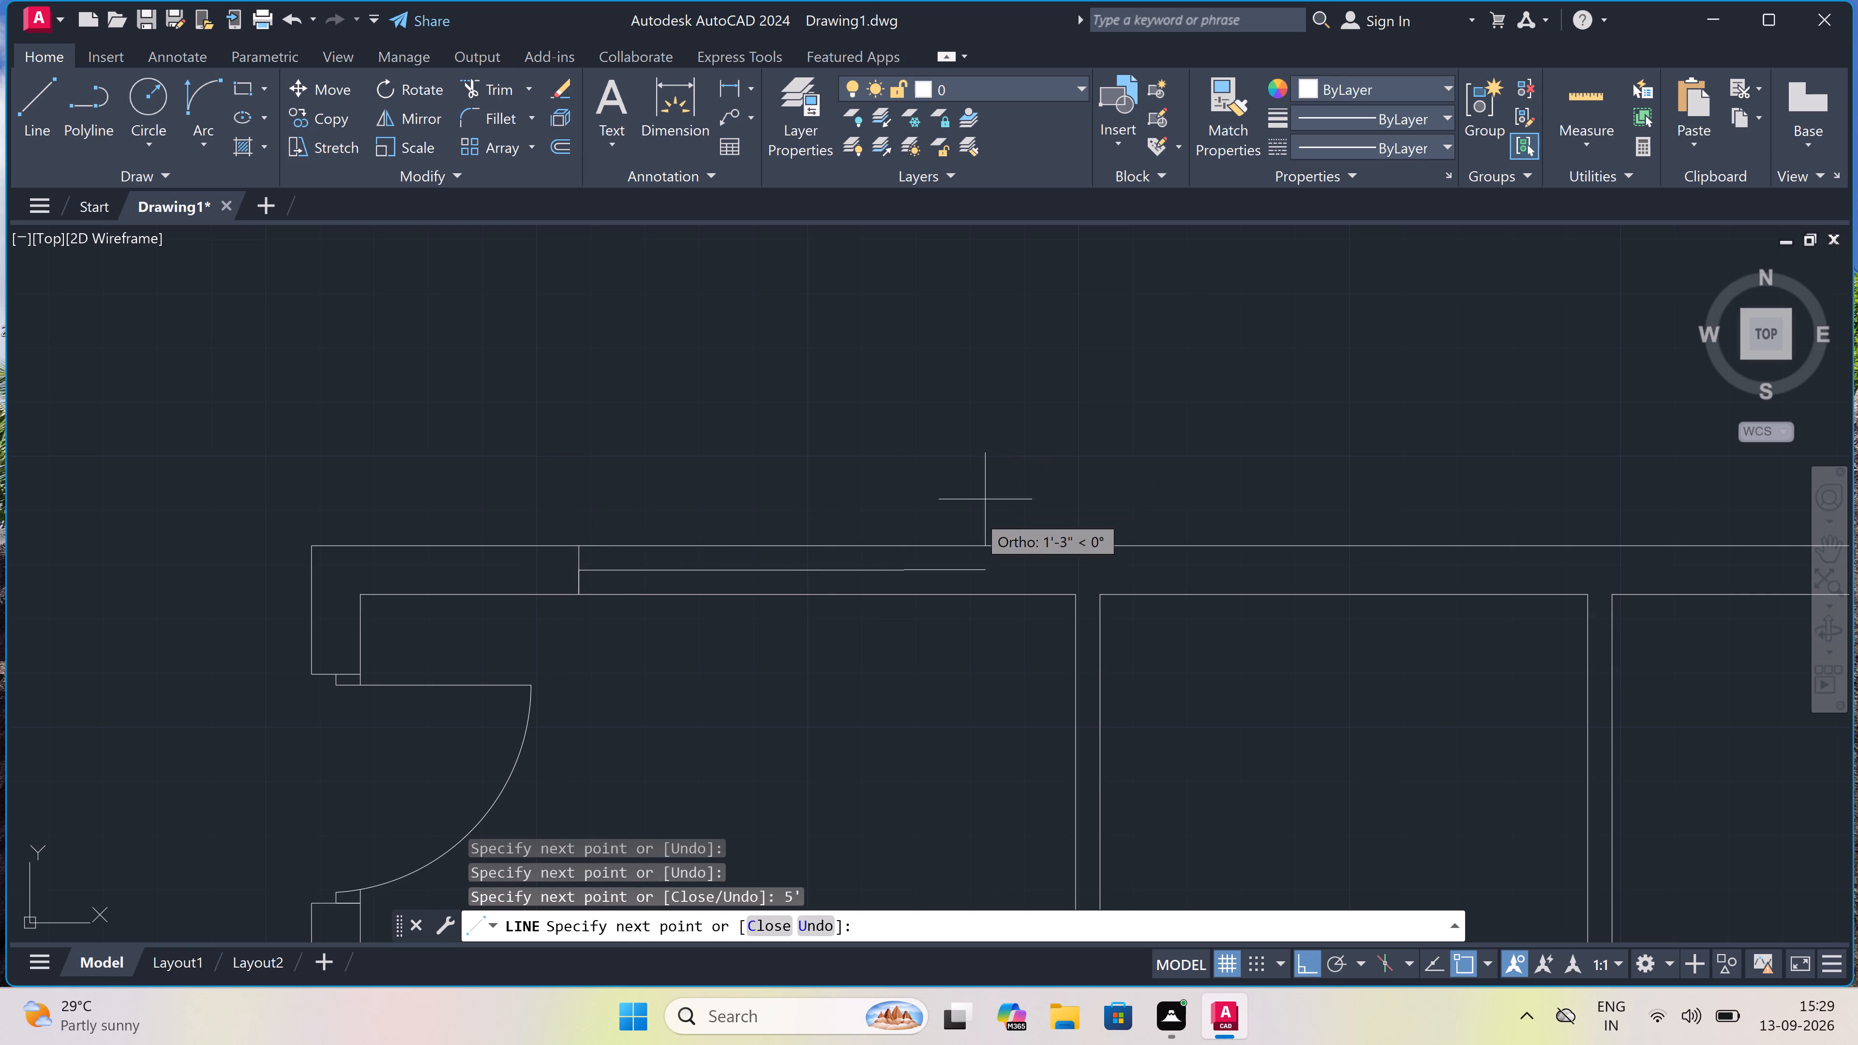
left_click(904, 545)
left_click(902, 590)
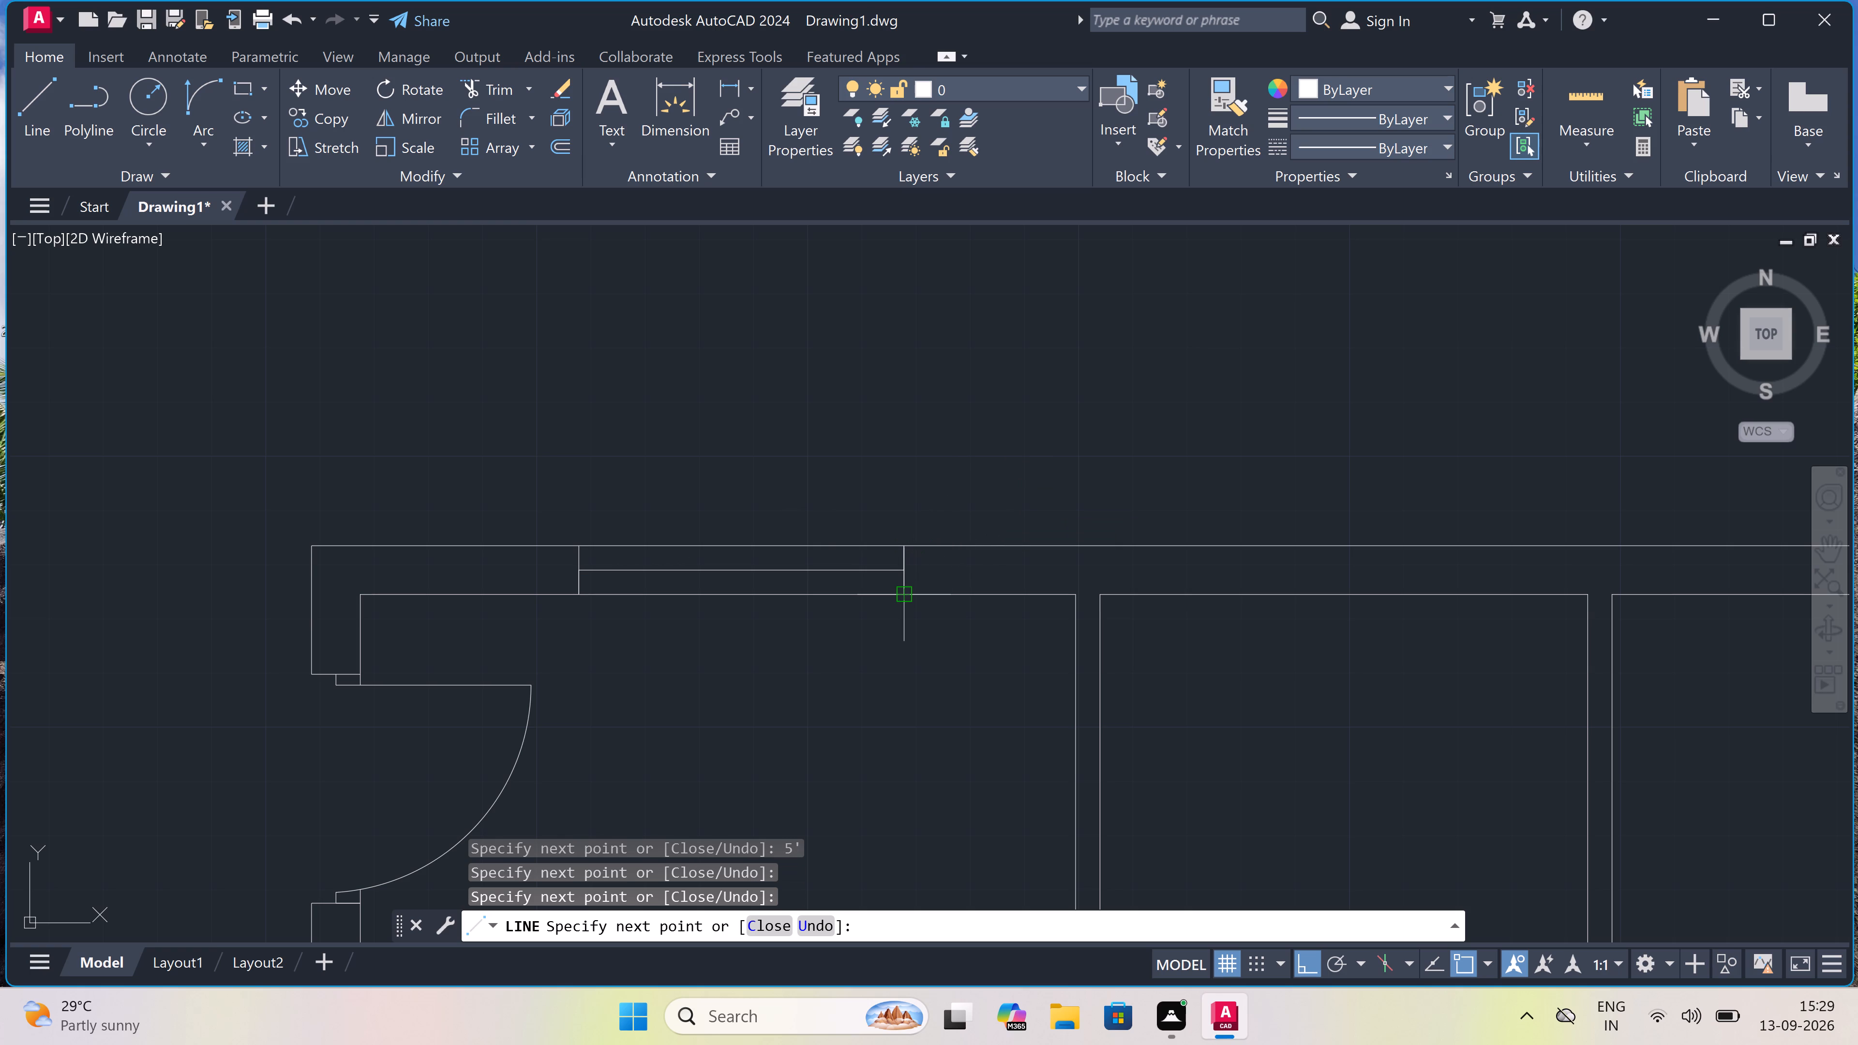
key("Escape")
Draw a 3' window in the top exterior wall of the upper middle room, with a centre line and a line across each end.
scroll(807, 539, "down", 4)
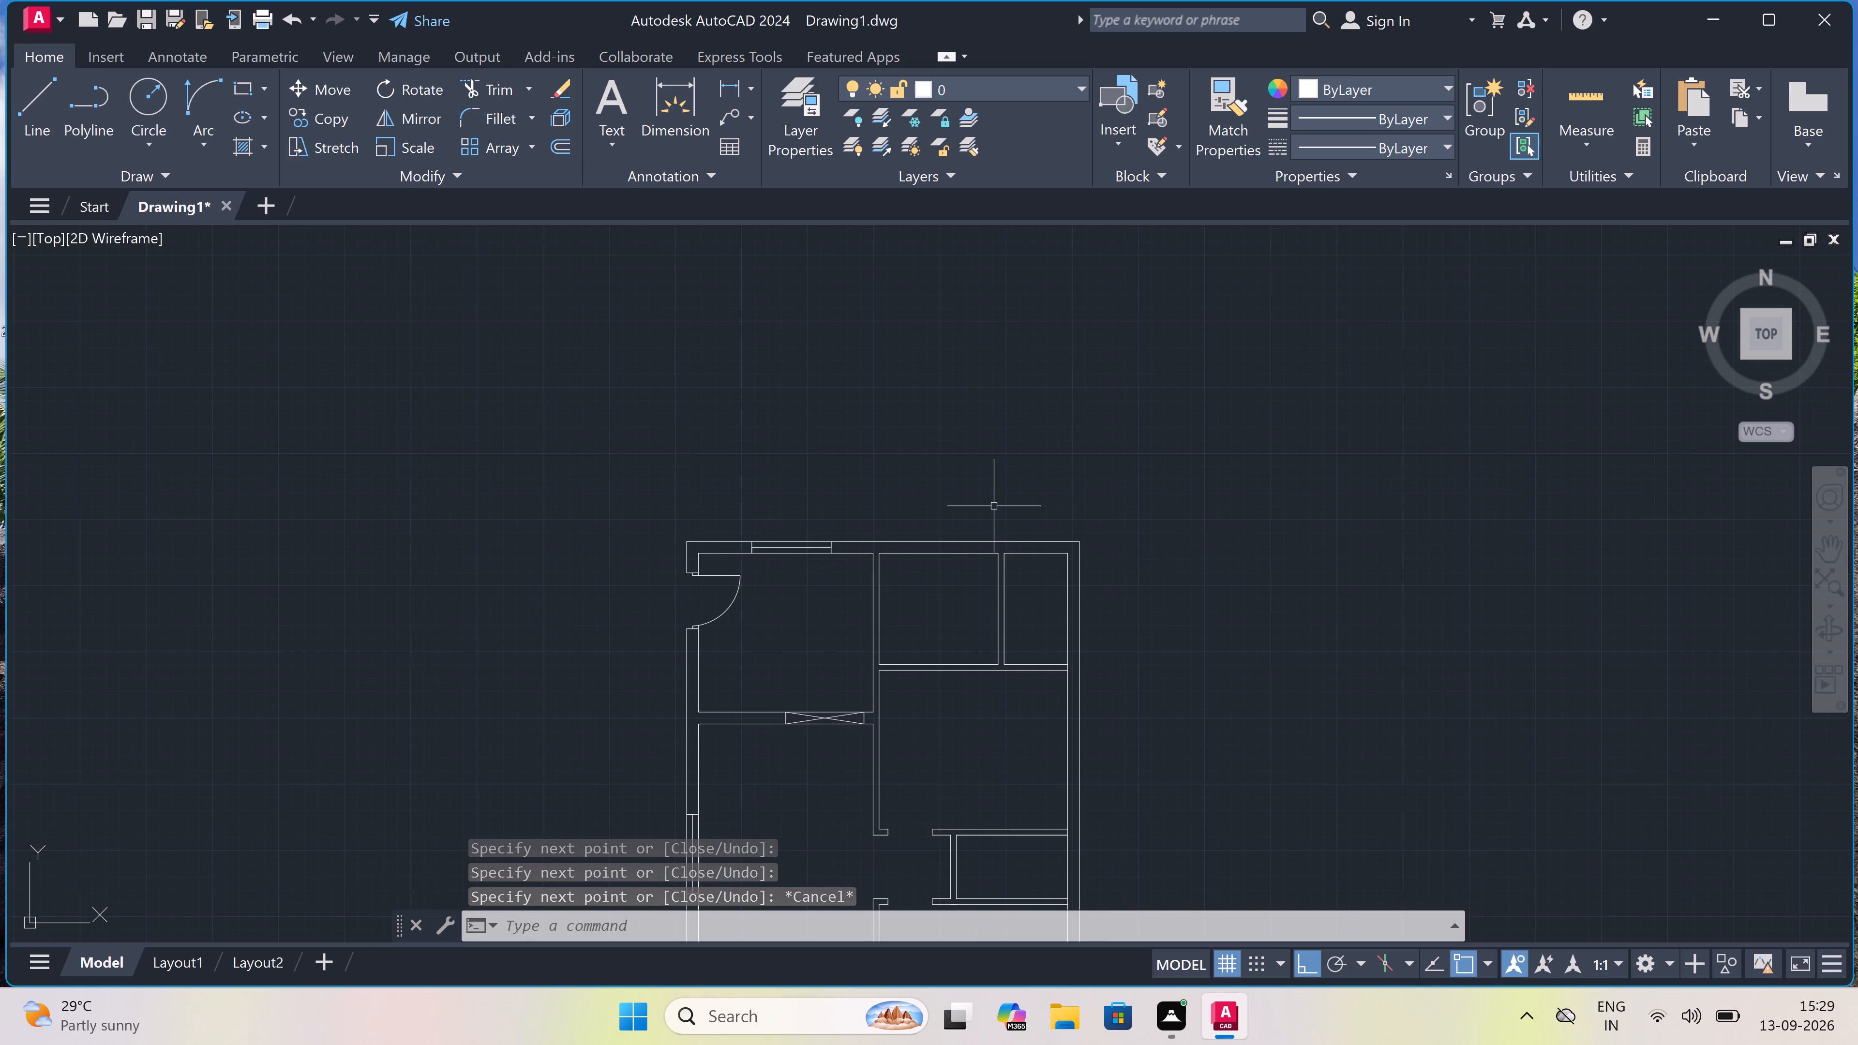
scroll(920, 542, "up", 4)
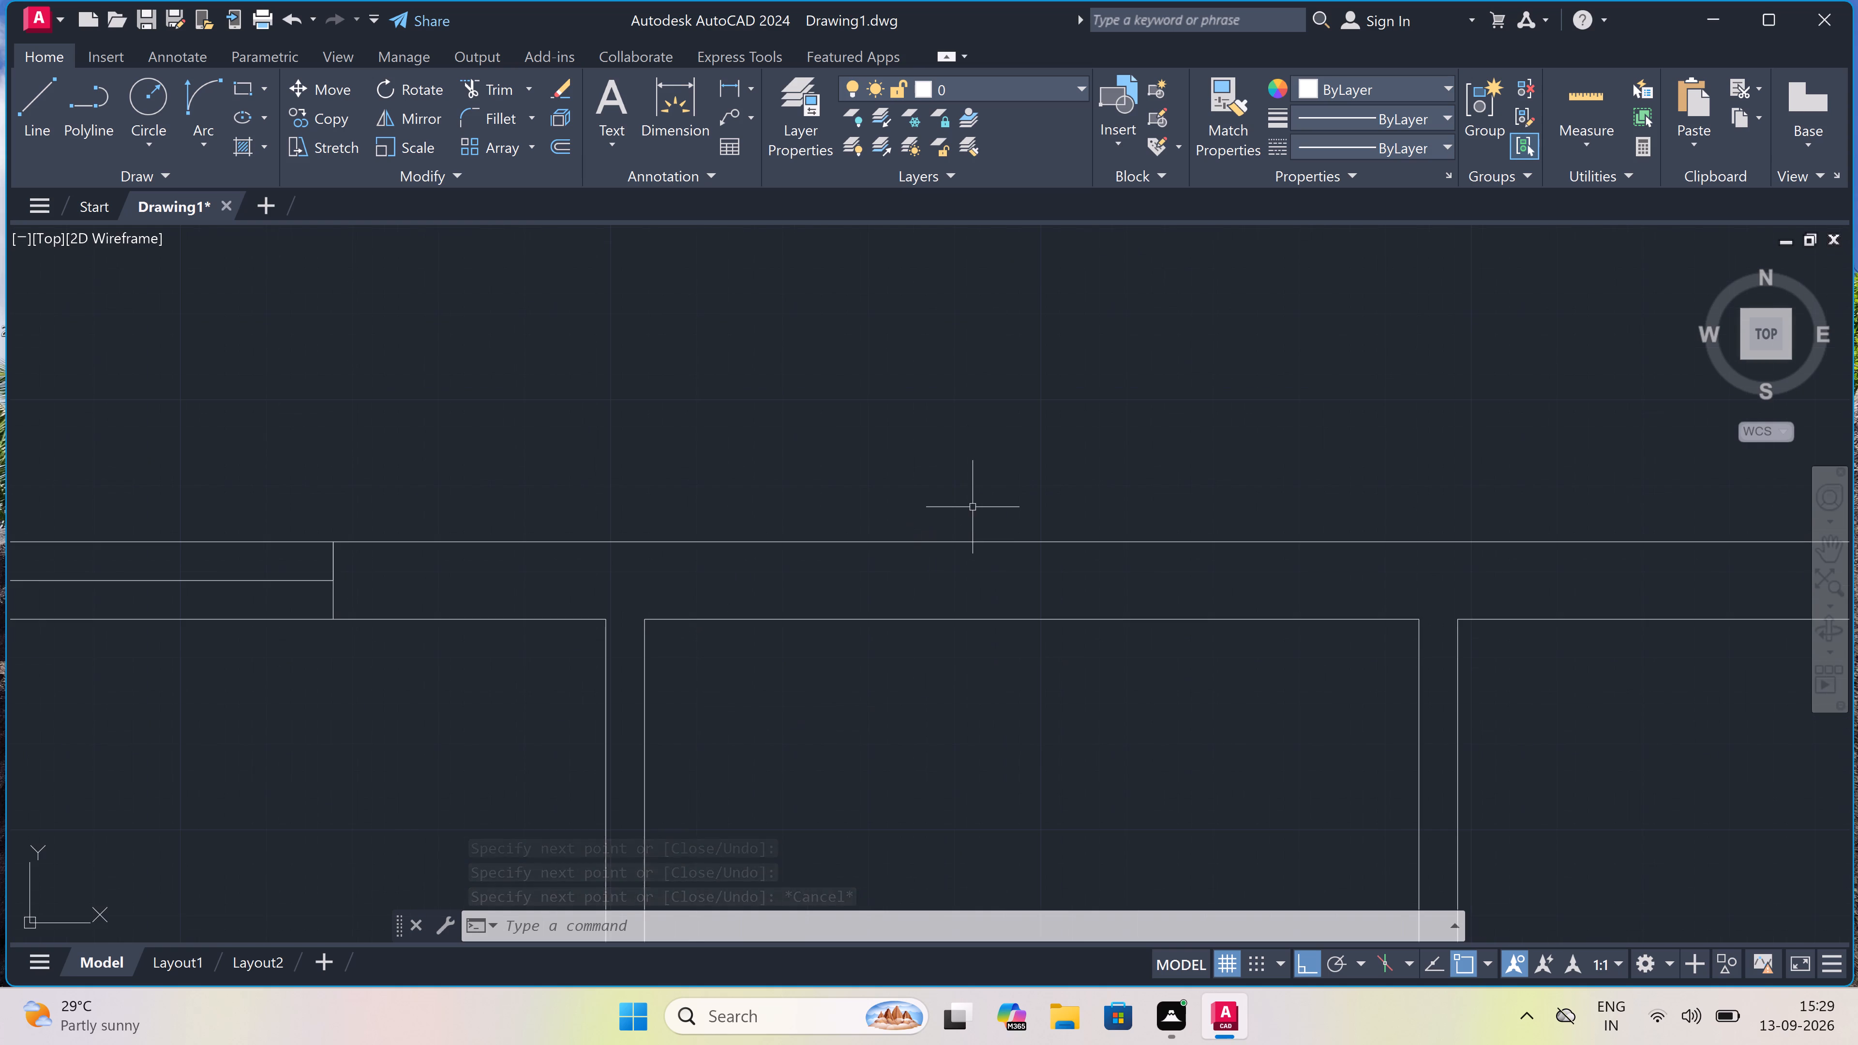
key("space")
left_click_drag(854, 538, 856, 545)
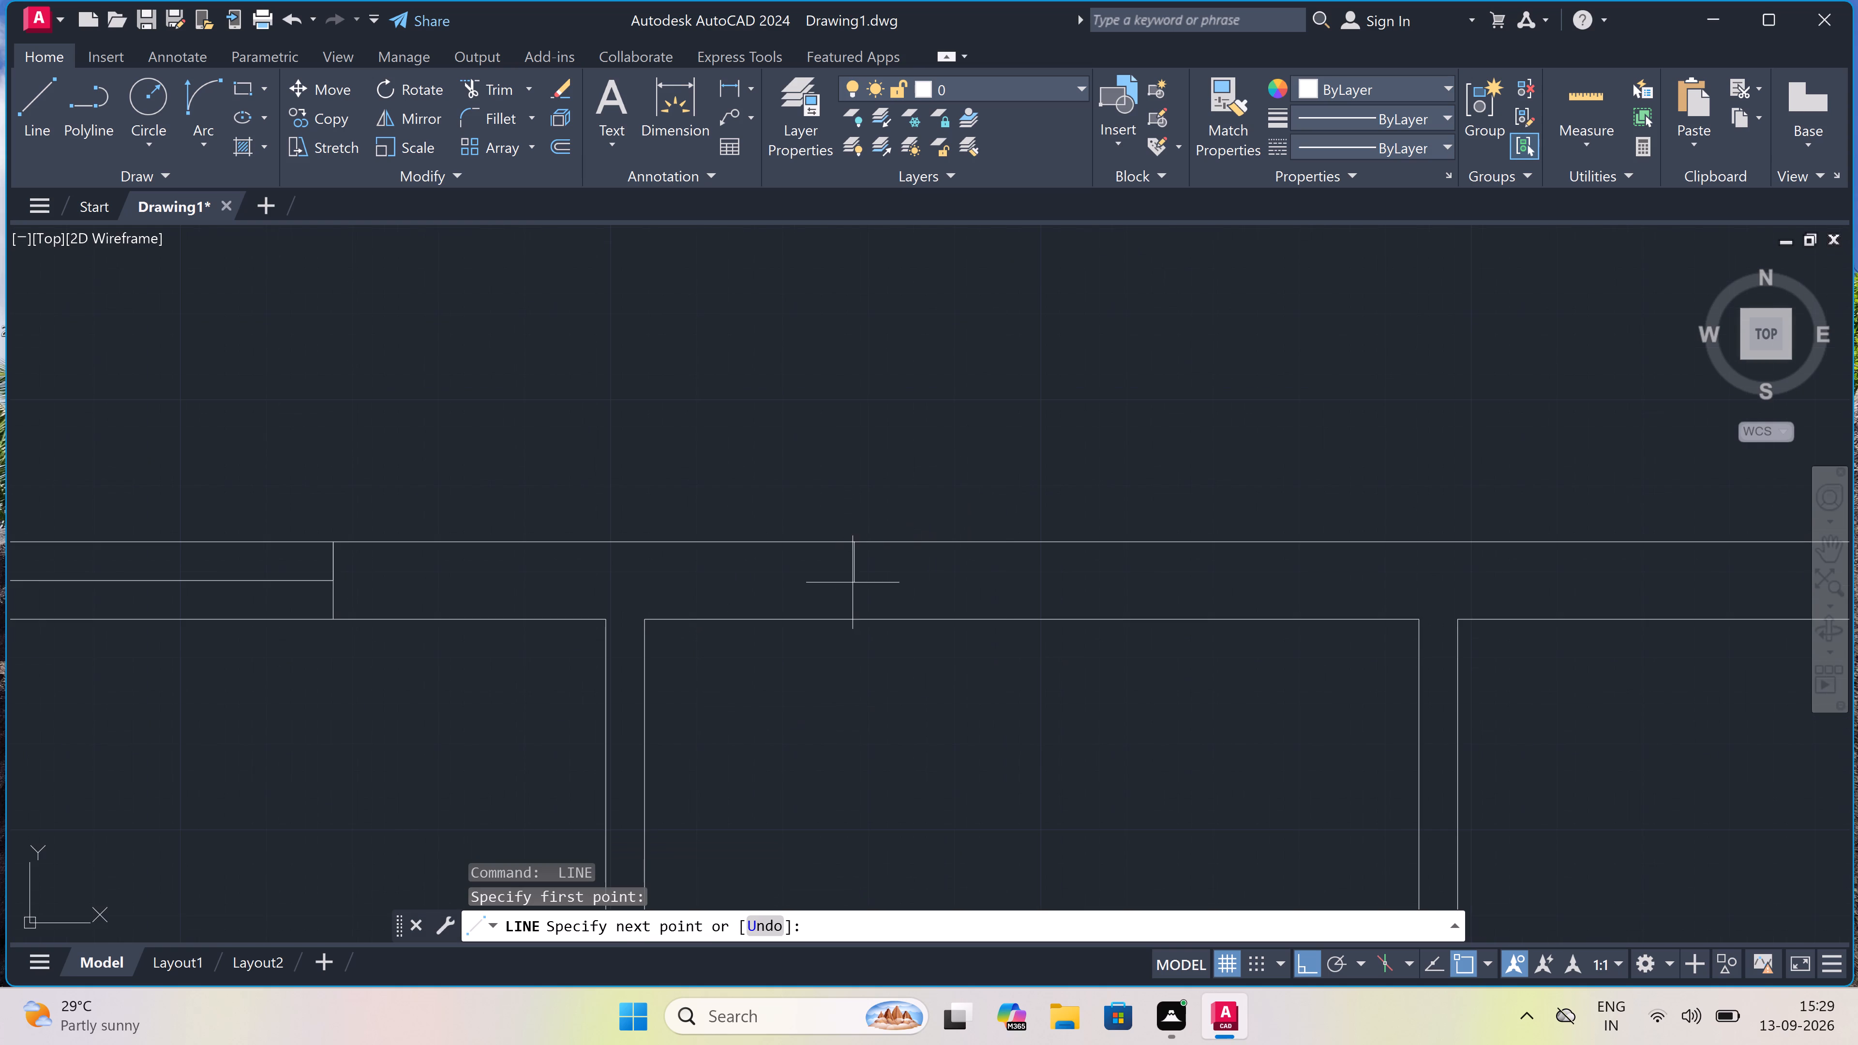
left_click_drag(858, 615, 858, 611)
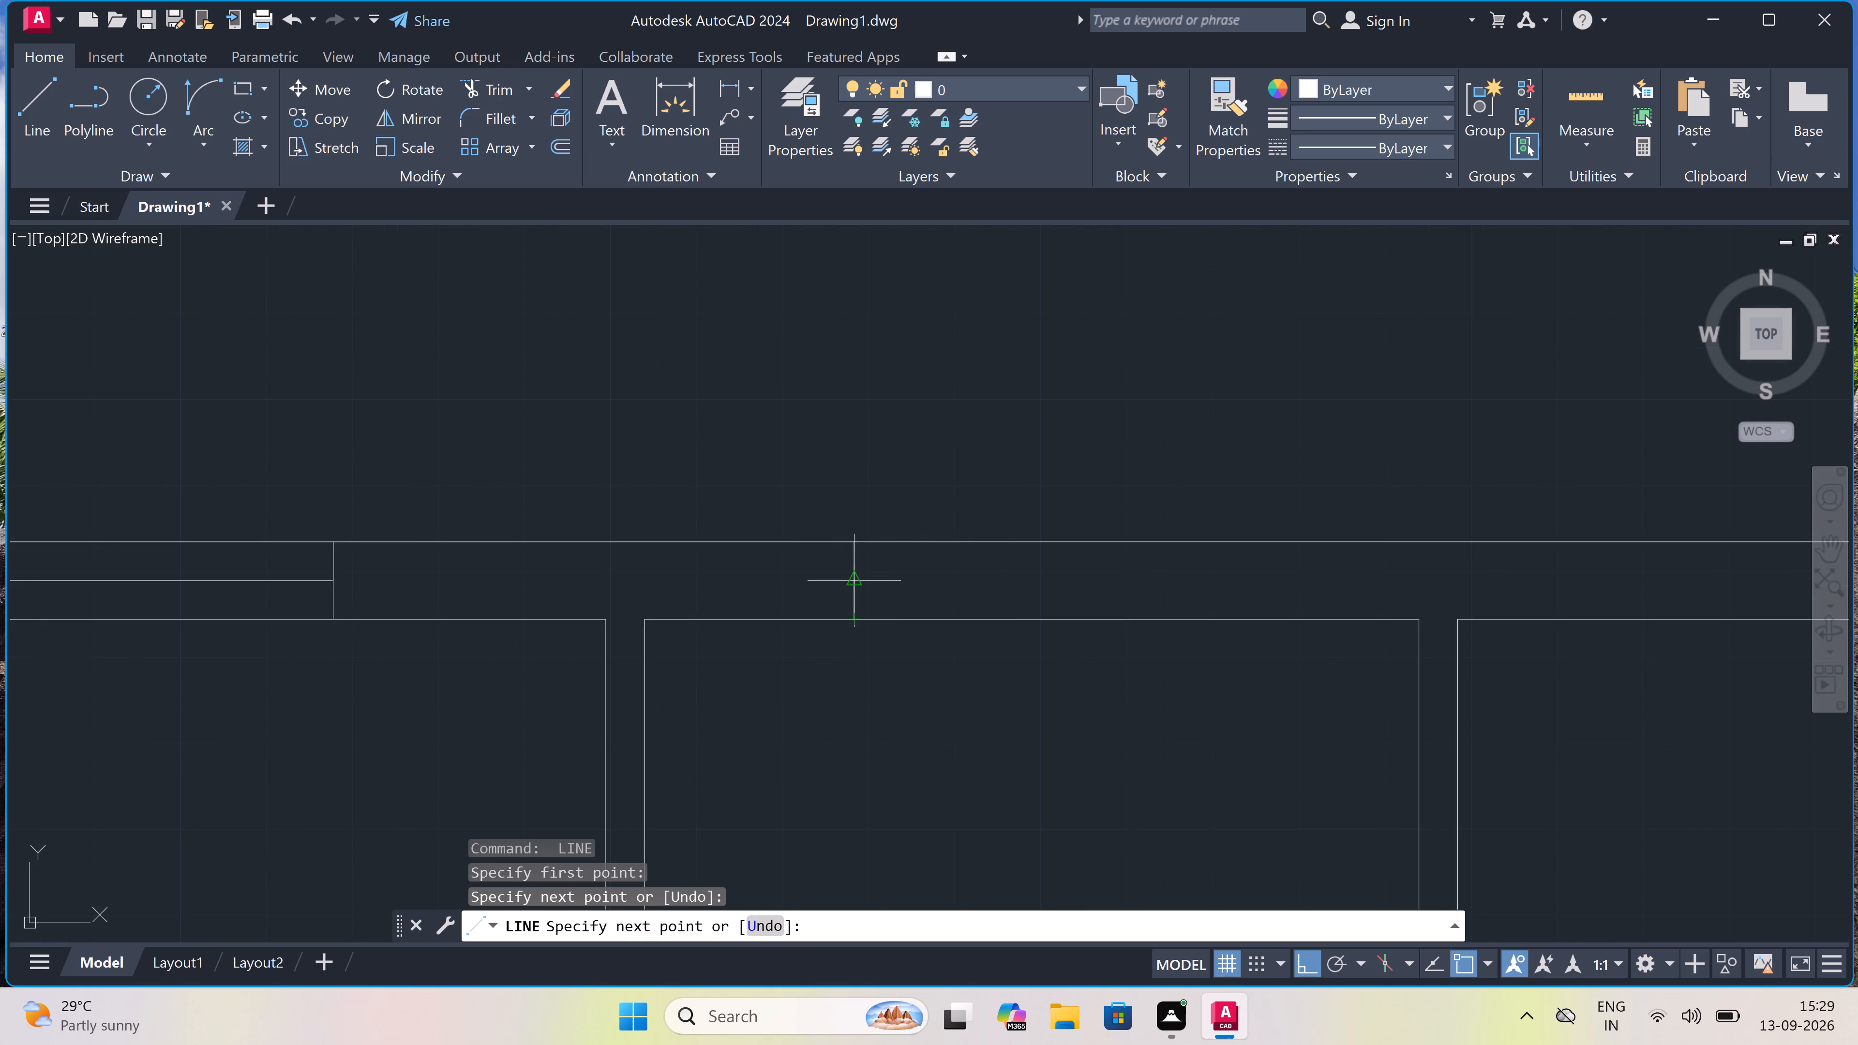
left_click_drag(856, 581, 877, 580)
type("3'")
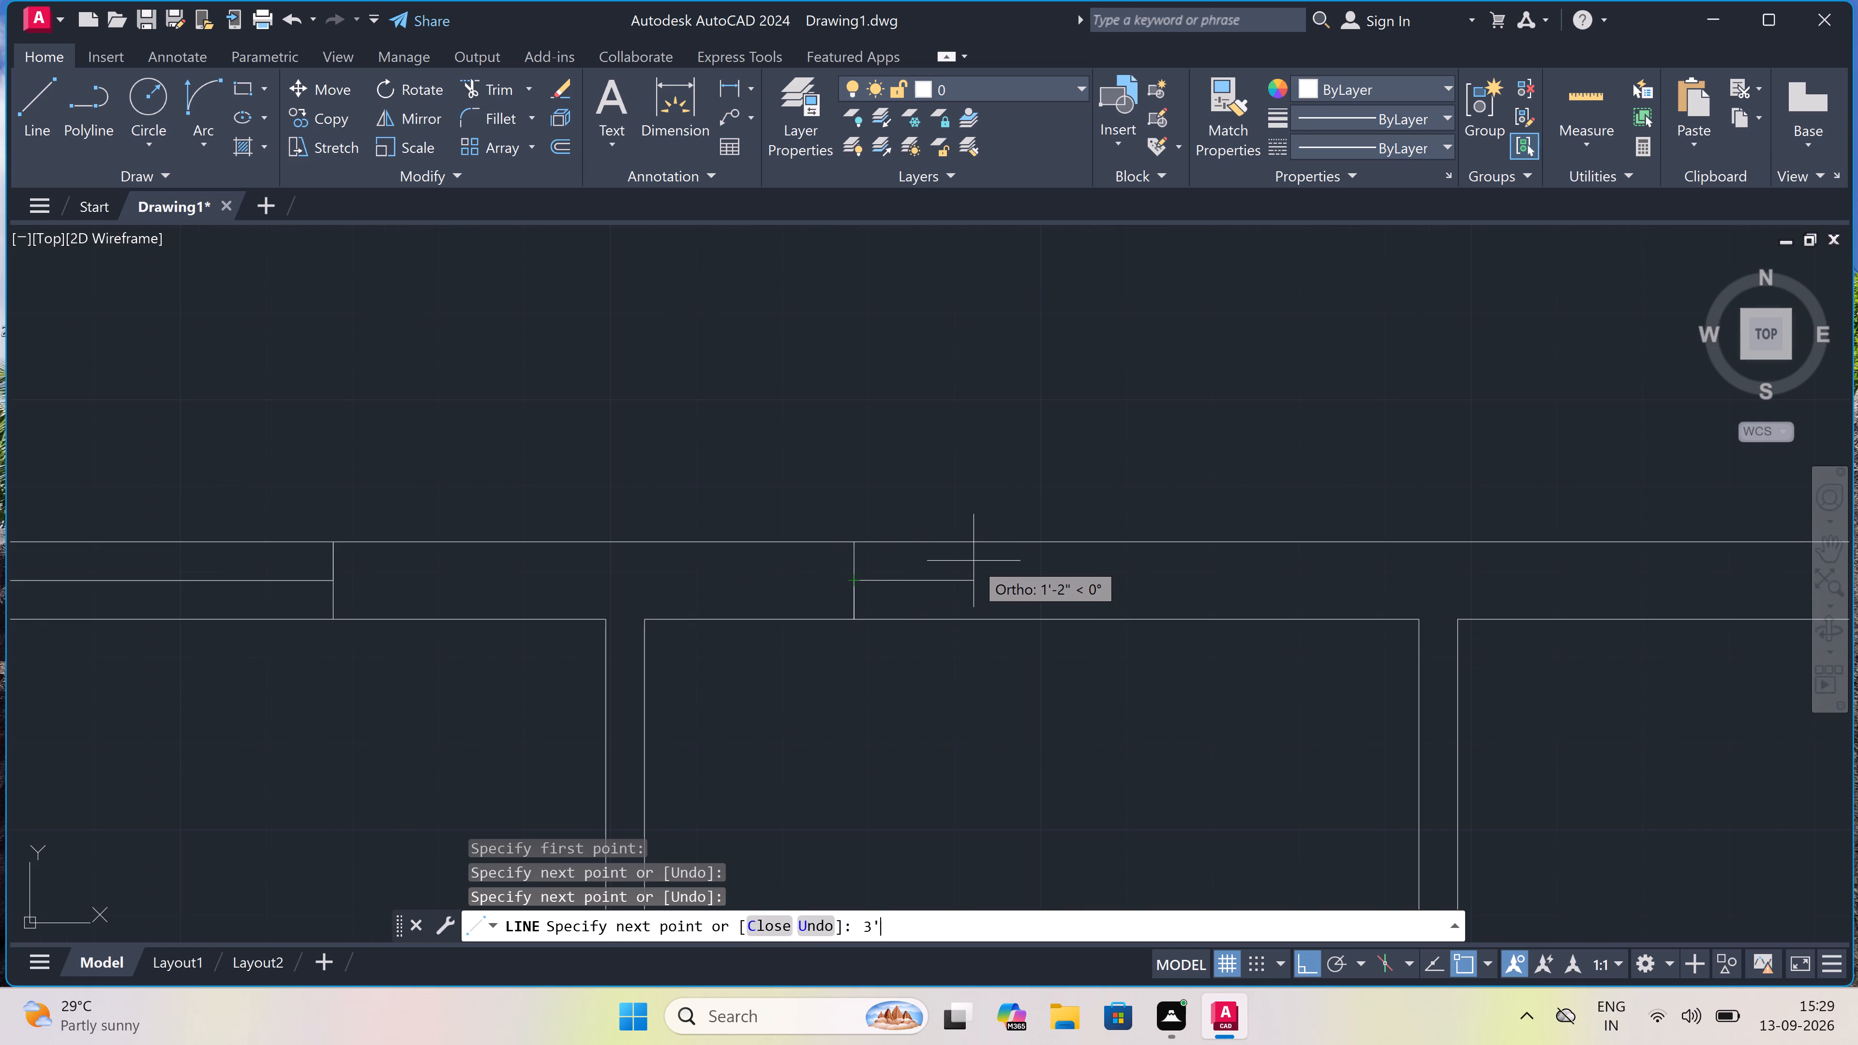
key("space")
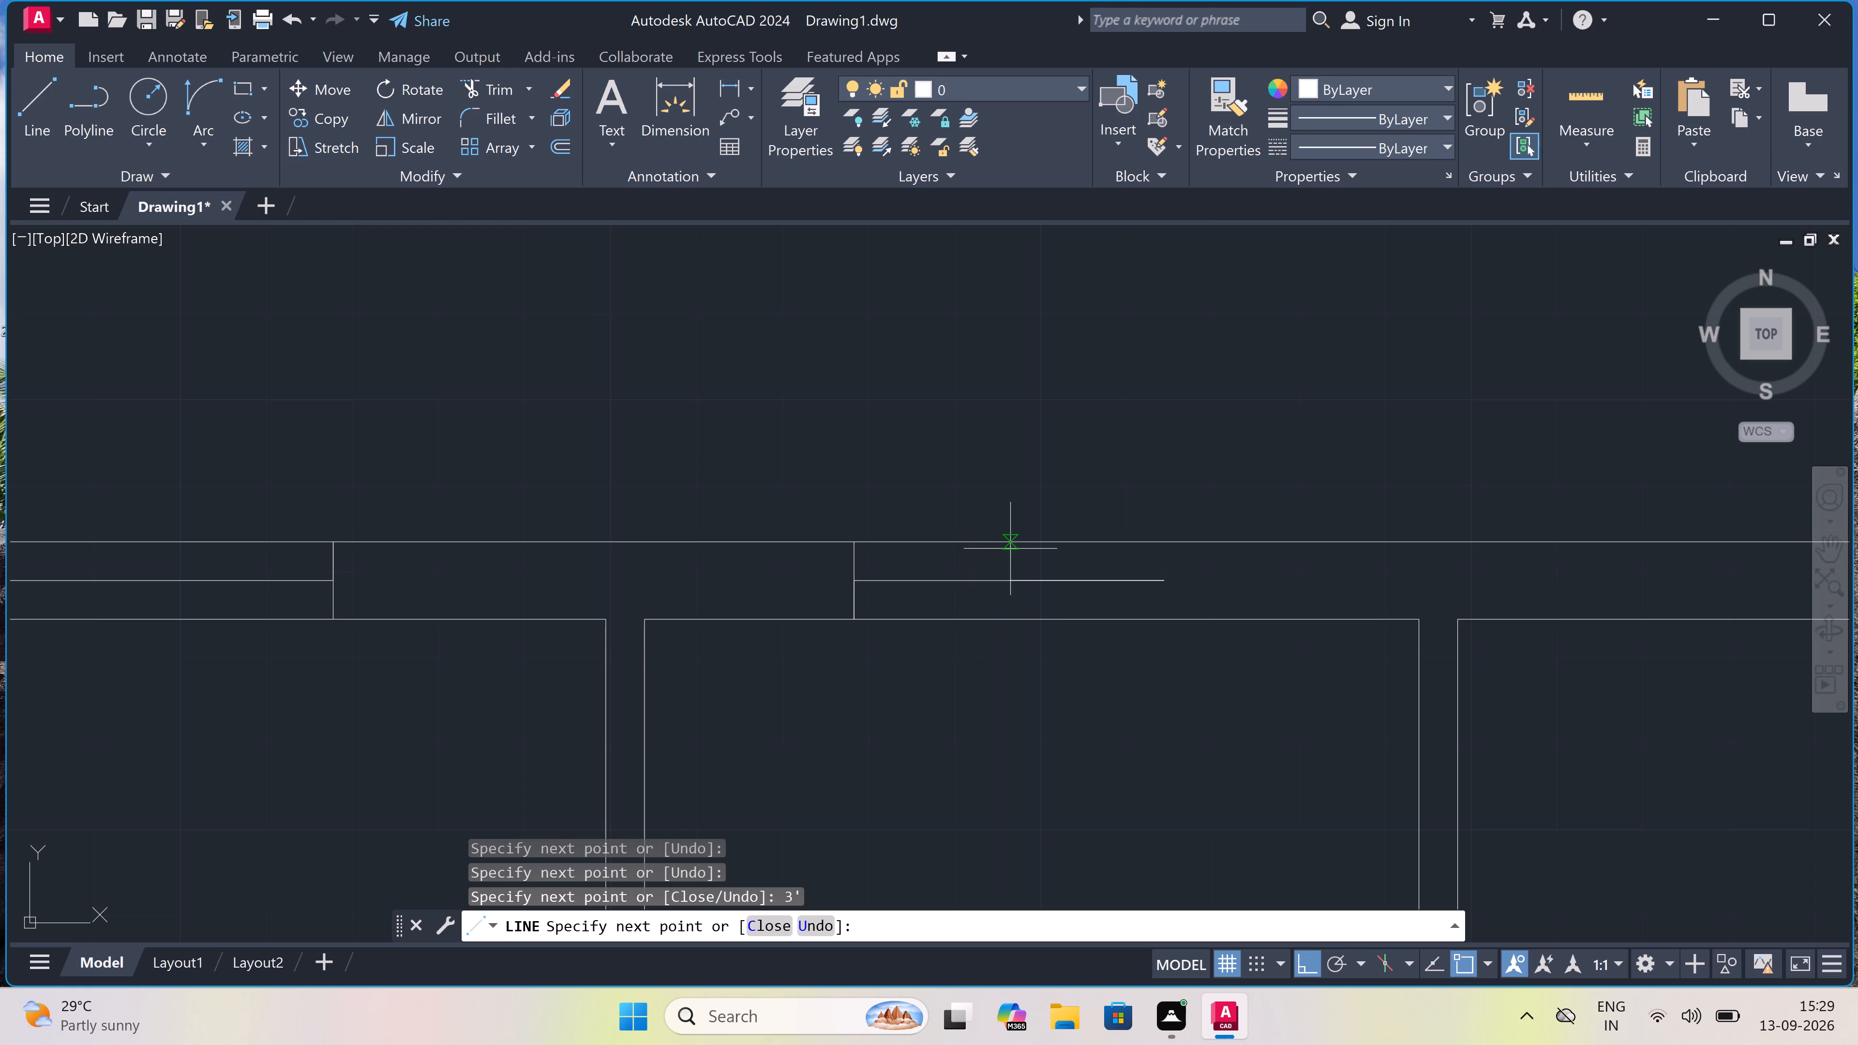
left_click_drag(1170, 539, 1170, 568)
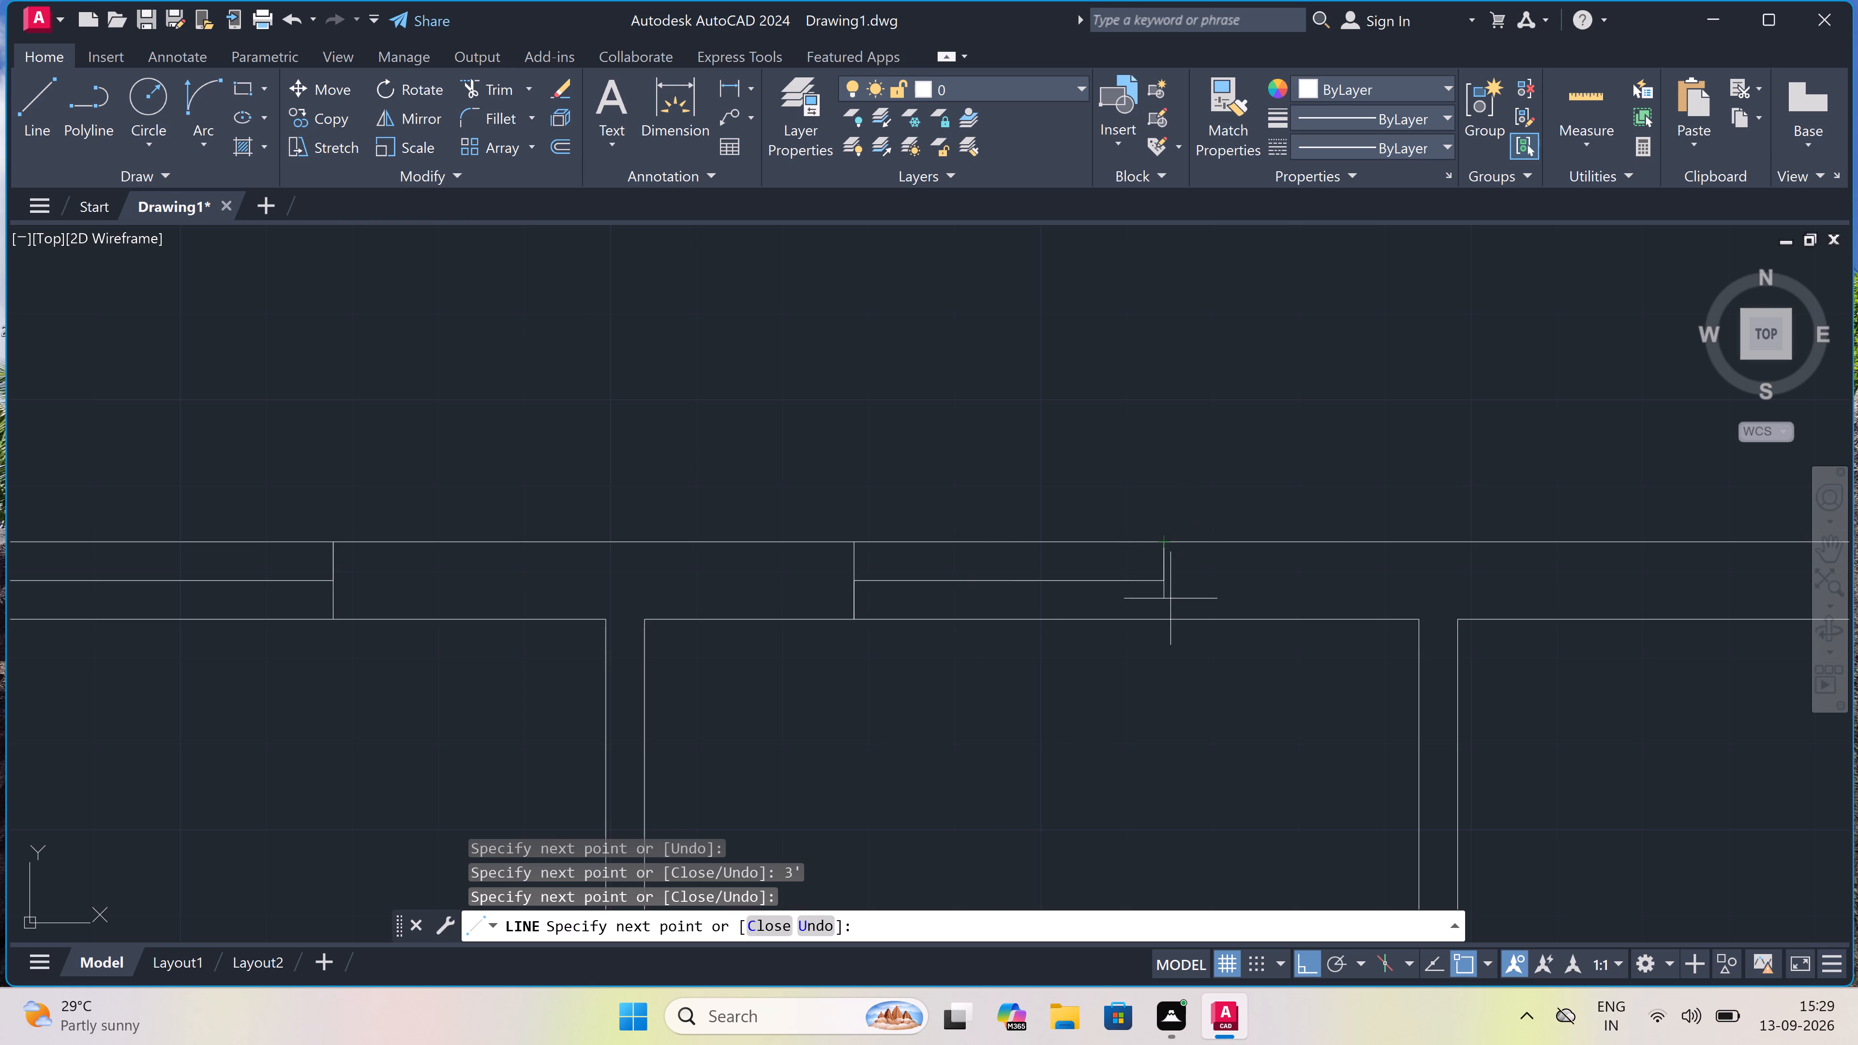
left_click(1165, 624)
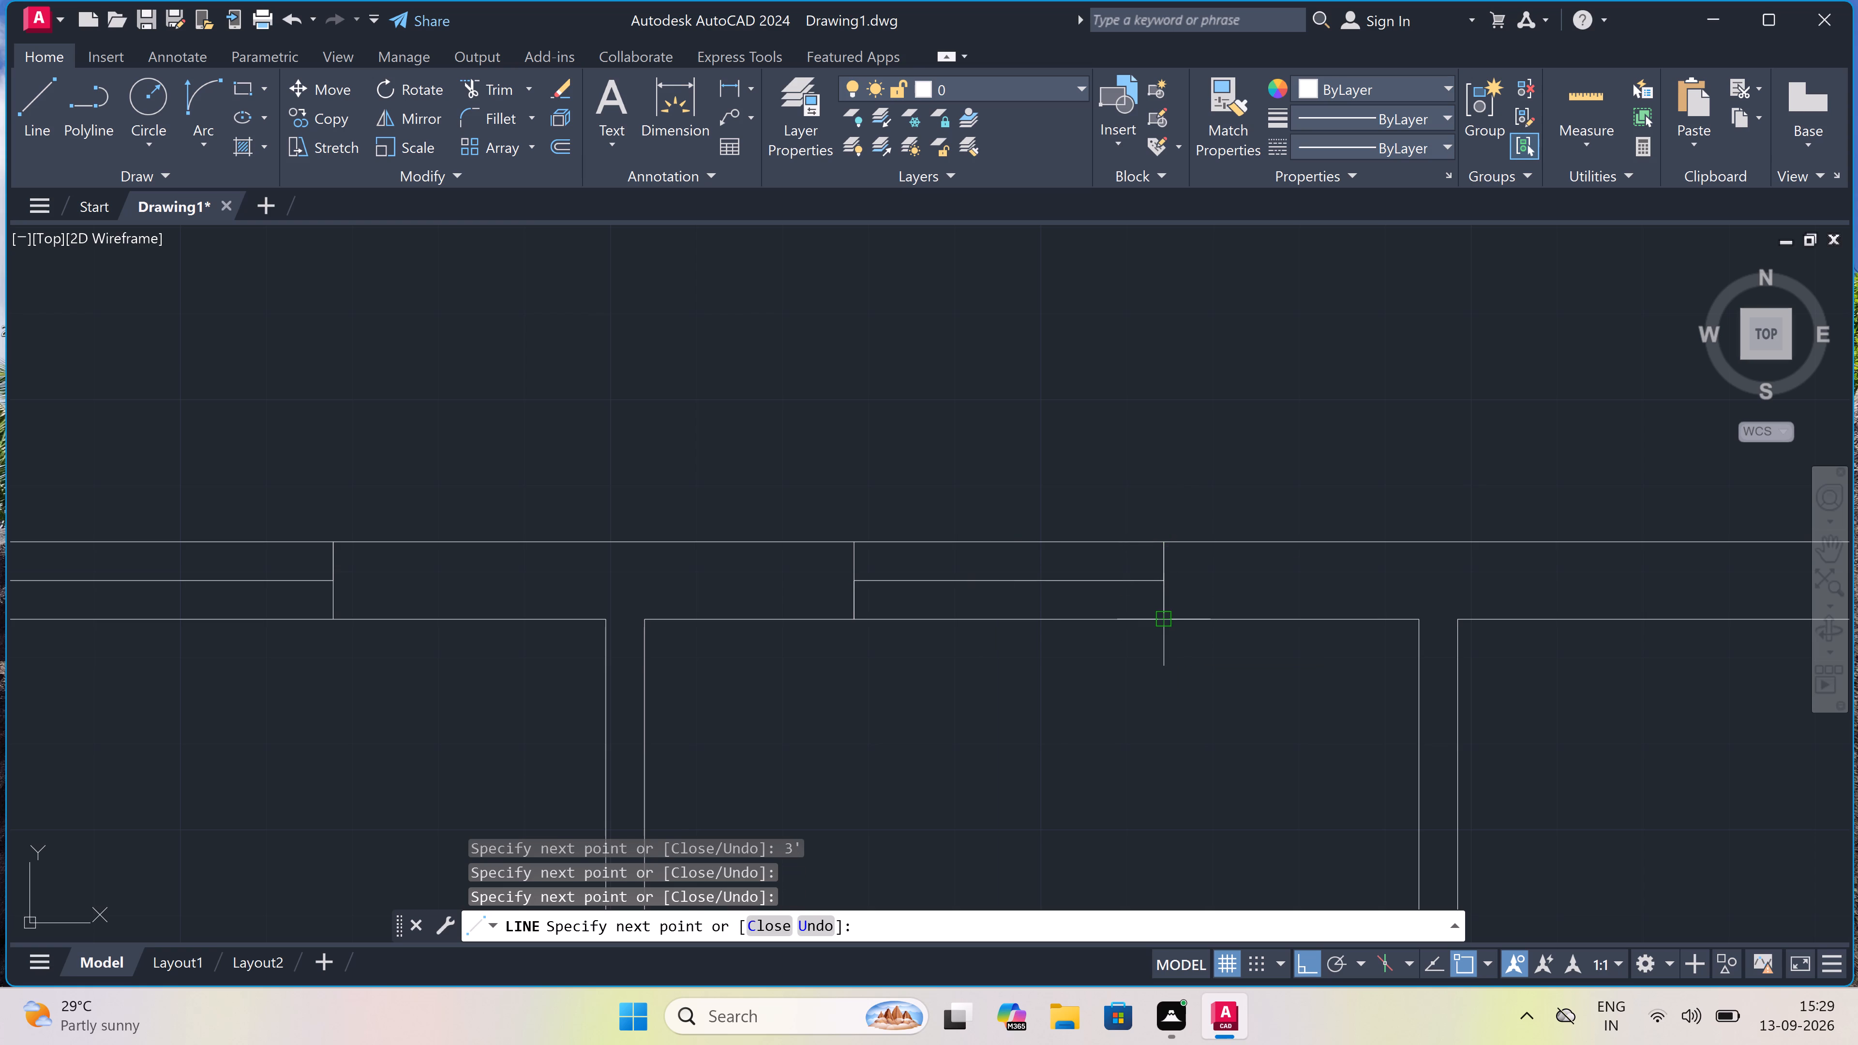
key("Escape")
Draw a 2' window in the top exterior wall of the narrow upper right room, with a centre line and end lines.
scroll(939, 617, "down", 5)
scroll(1122, 609, "up", 2)
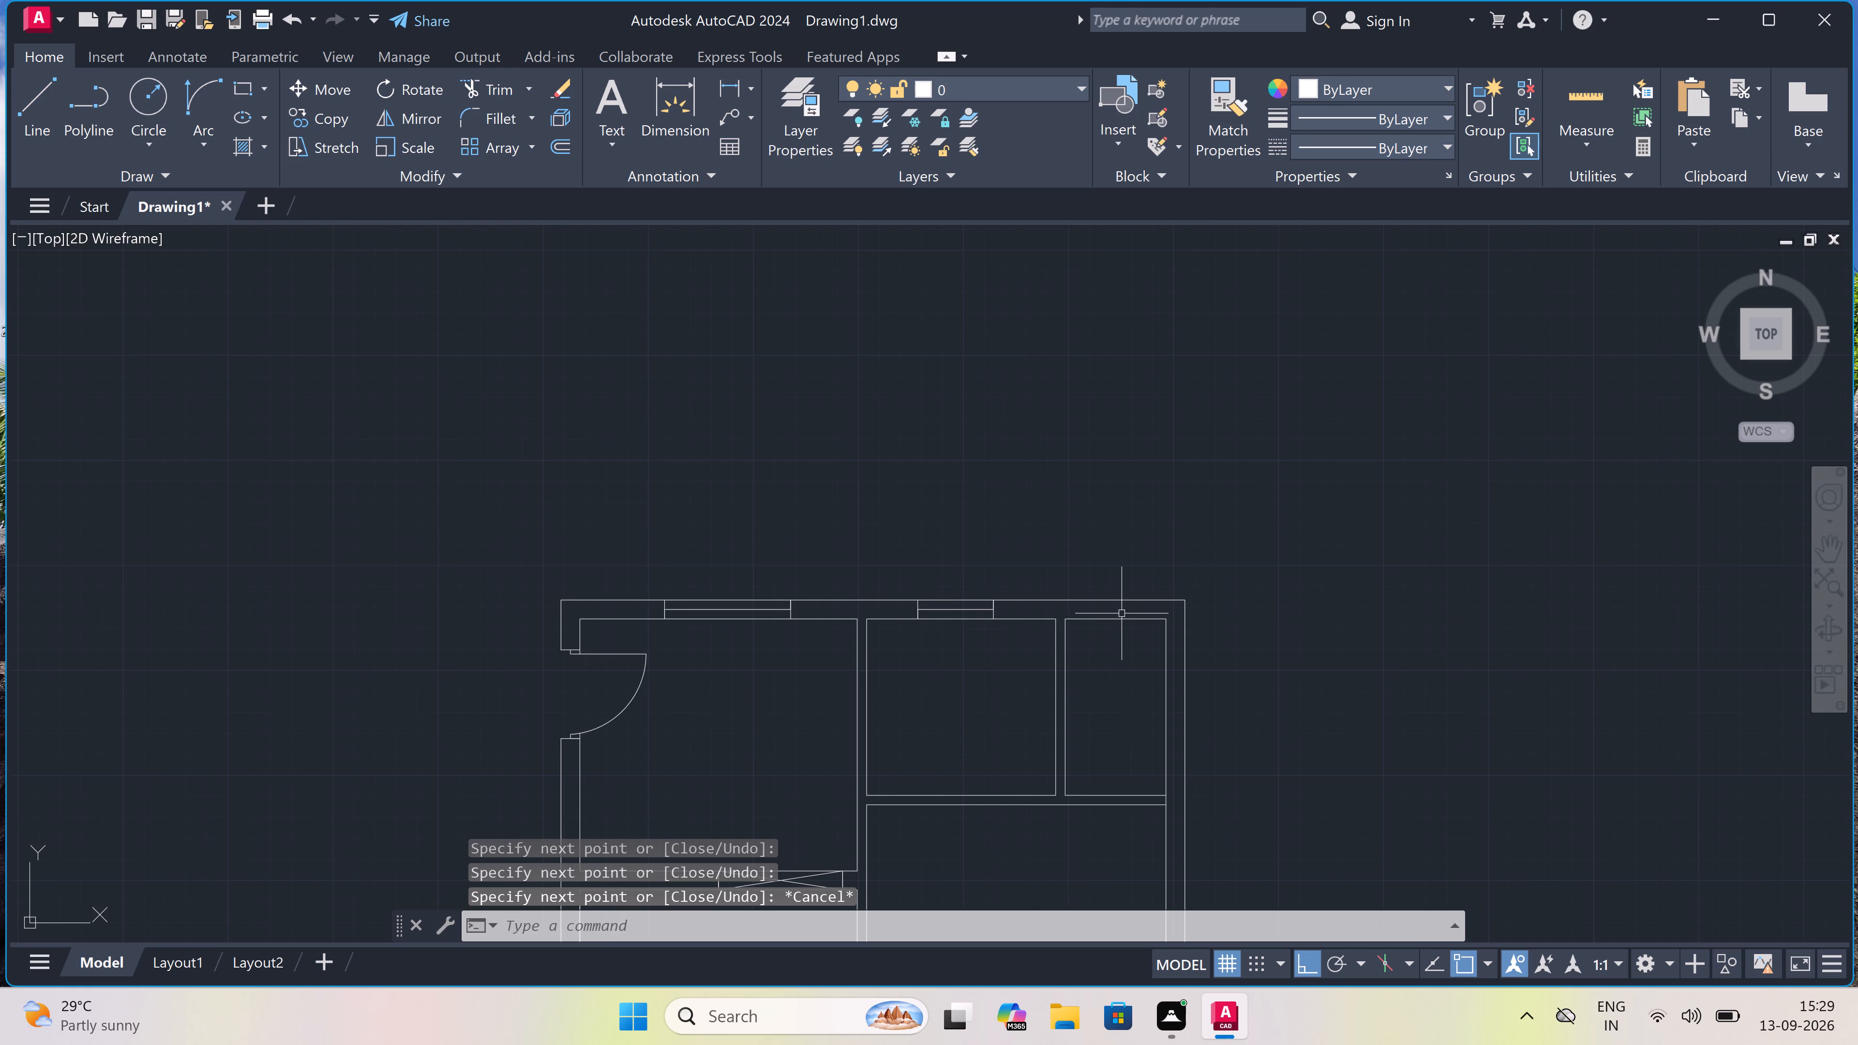
scroll(1122, 609, "up", 1)
scroll(1189, 578, "up", 1)
key("space")
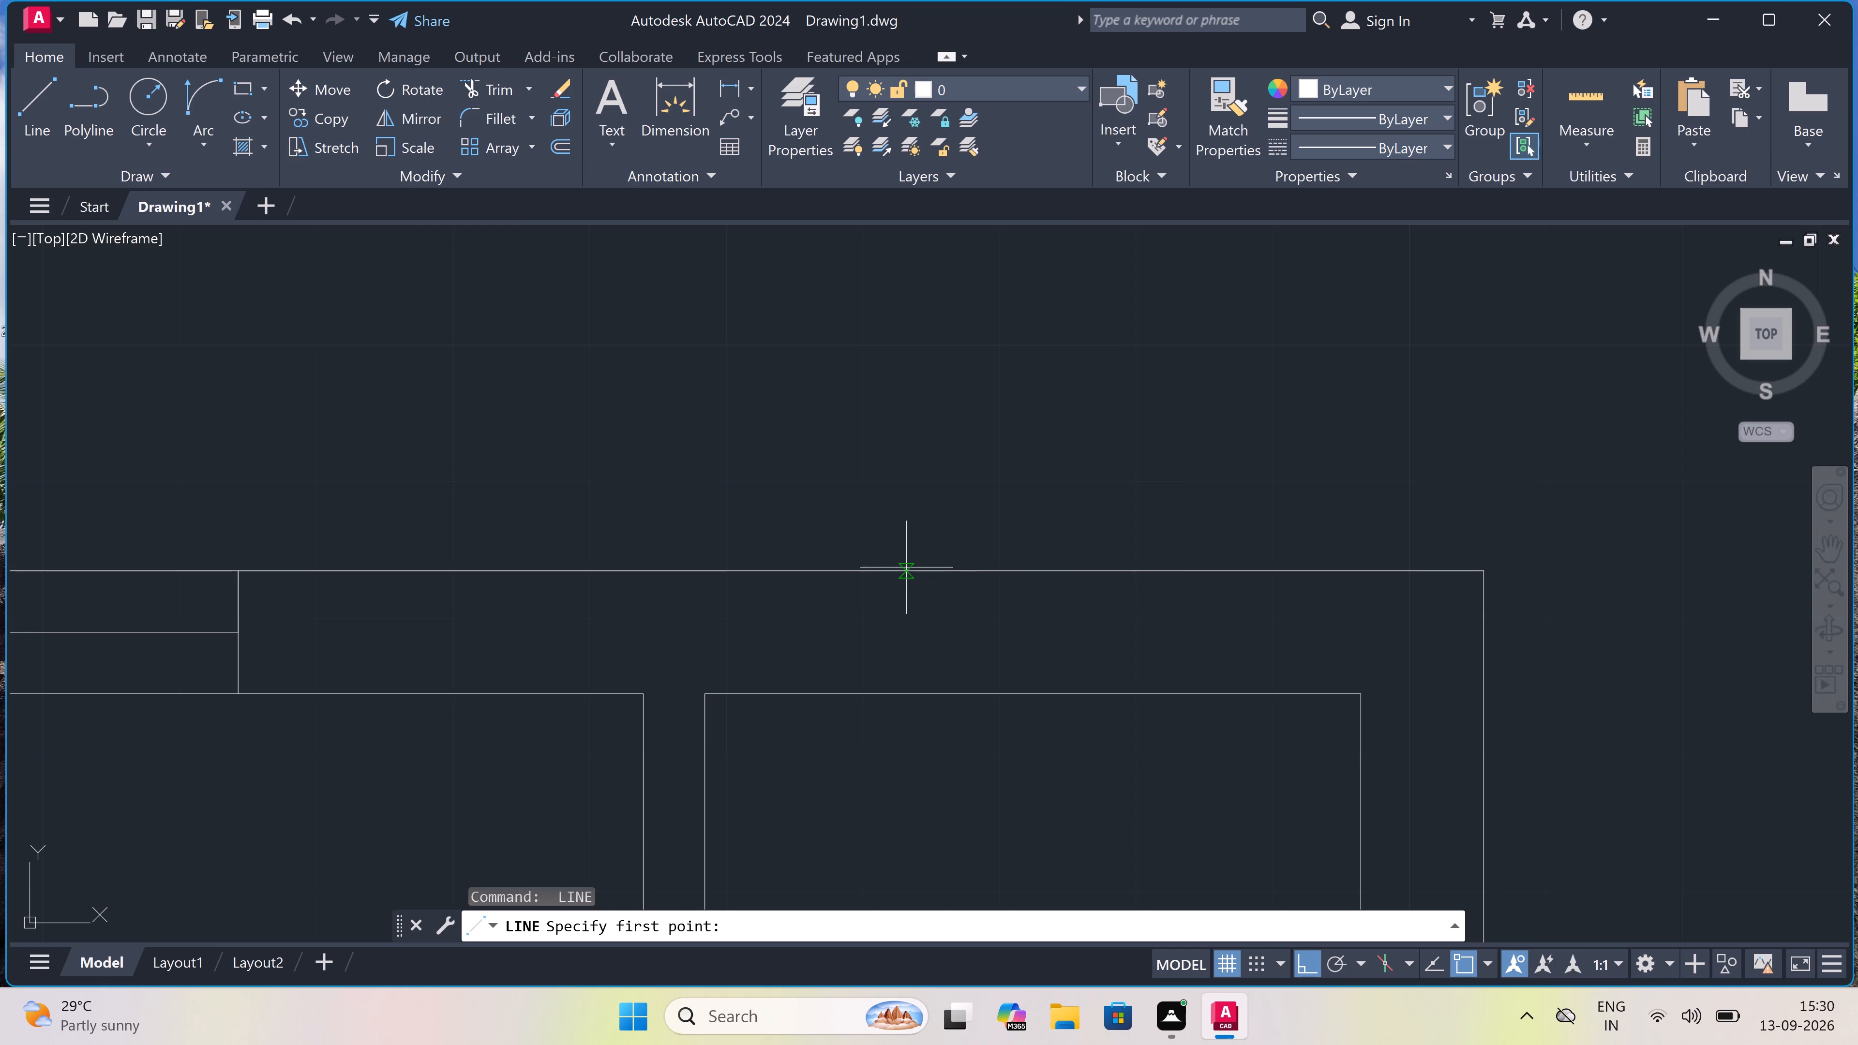
left_click(854, 568)
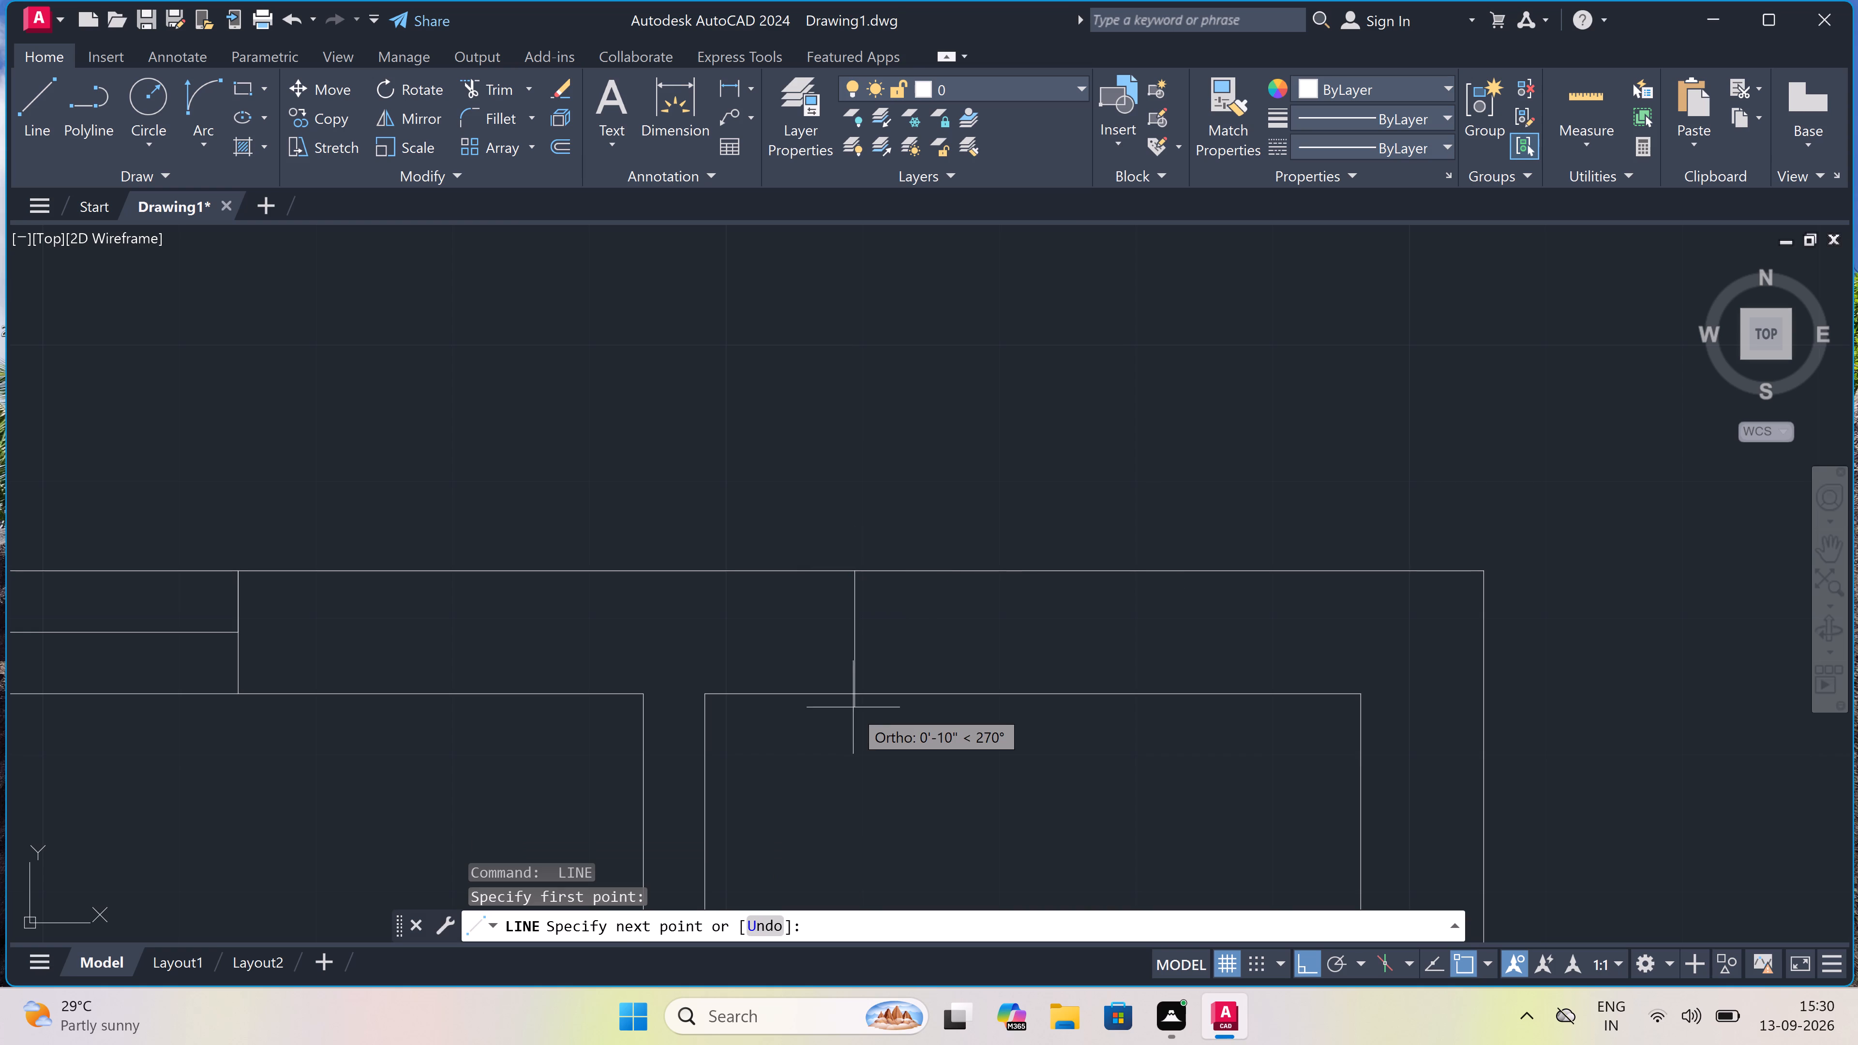
left_click(854, 690)
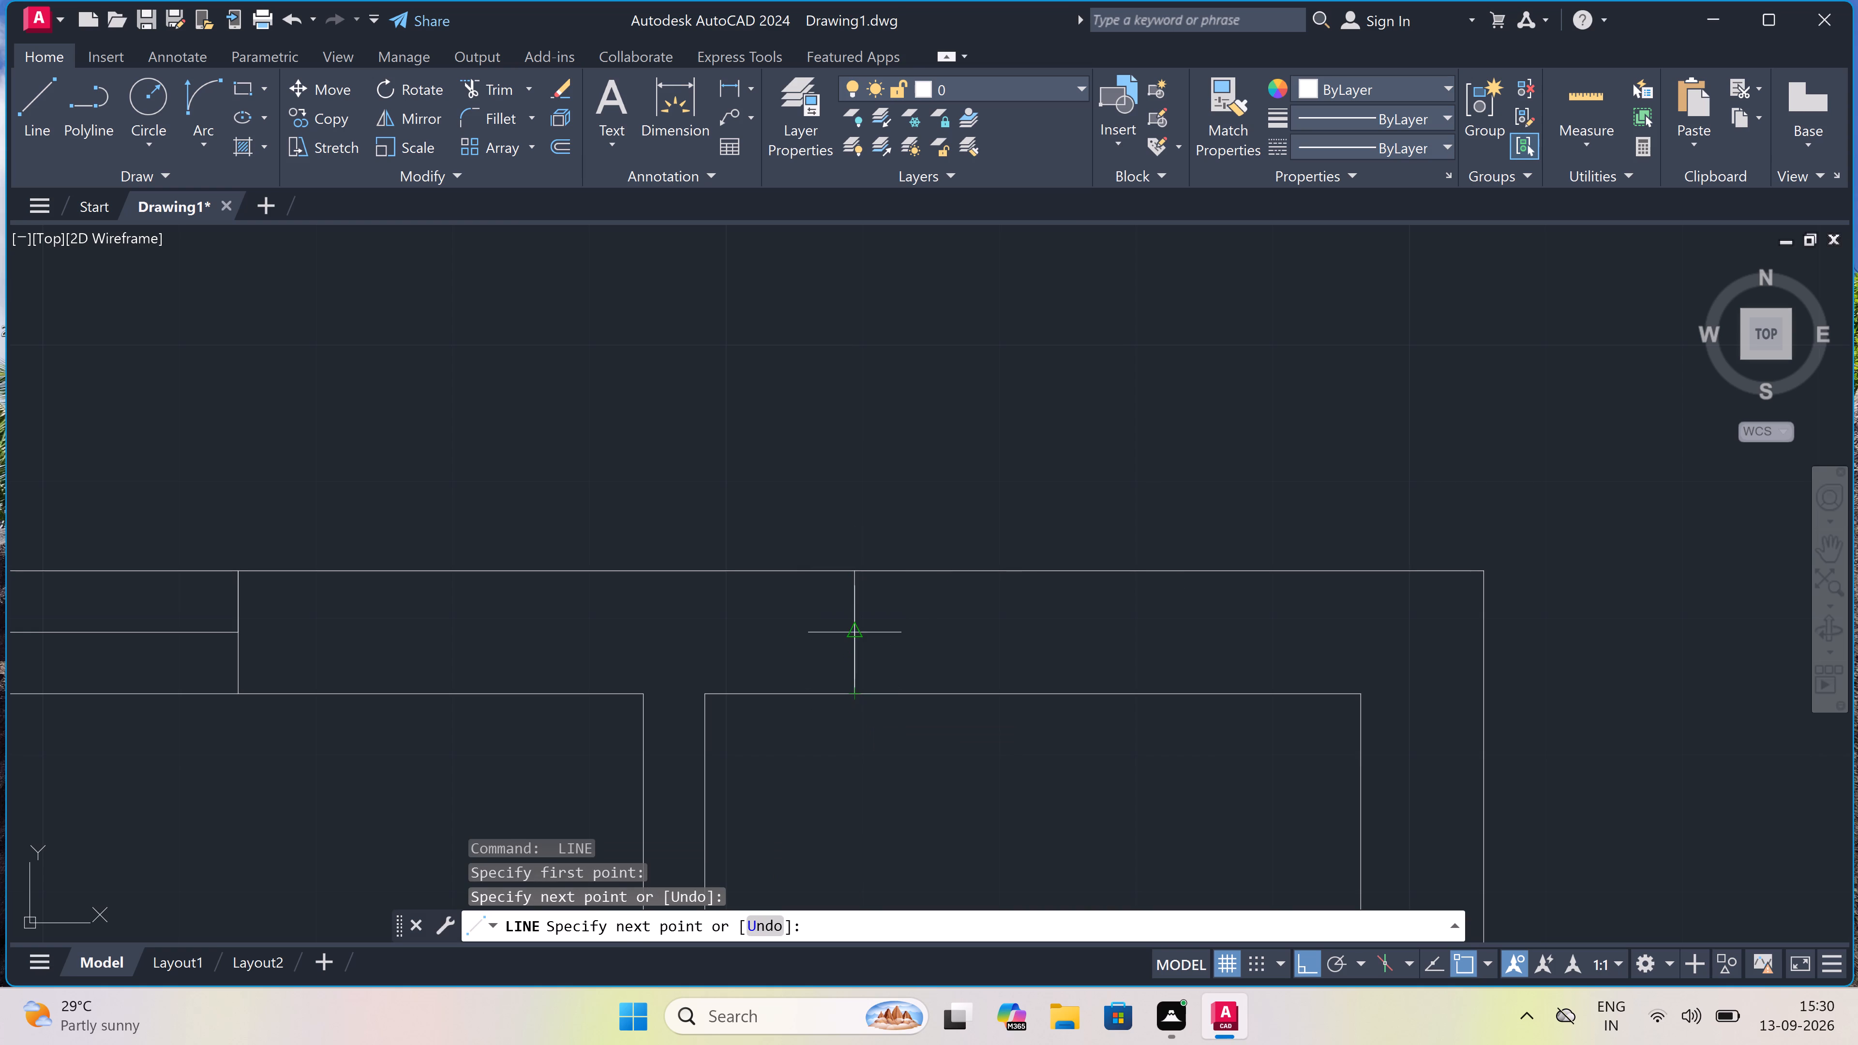
left_click(857, 613)
left_click_drag(857, 636, 862, 636)
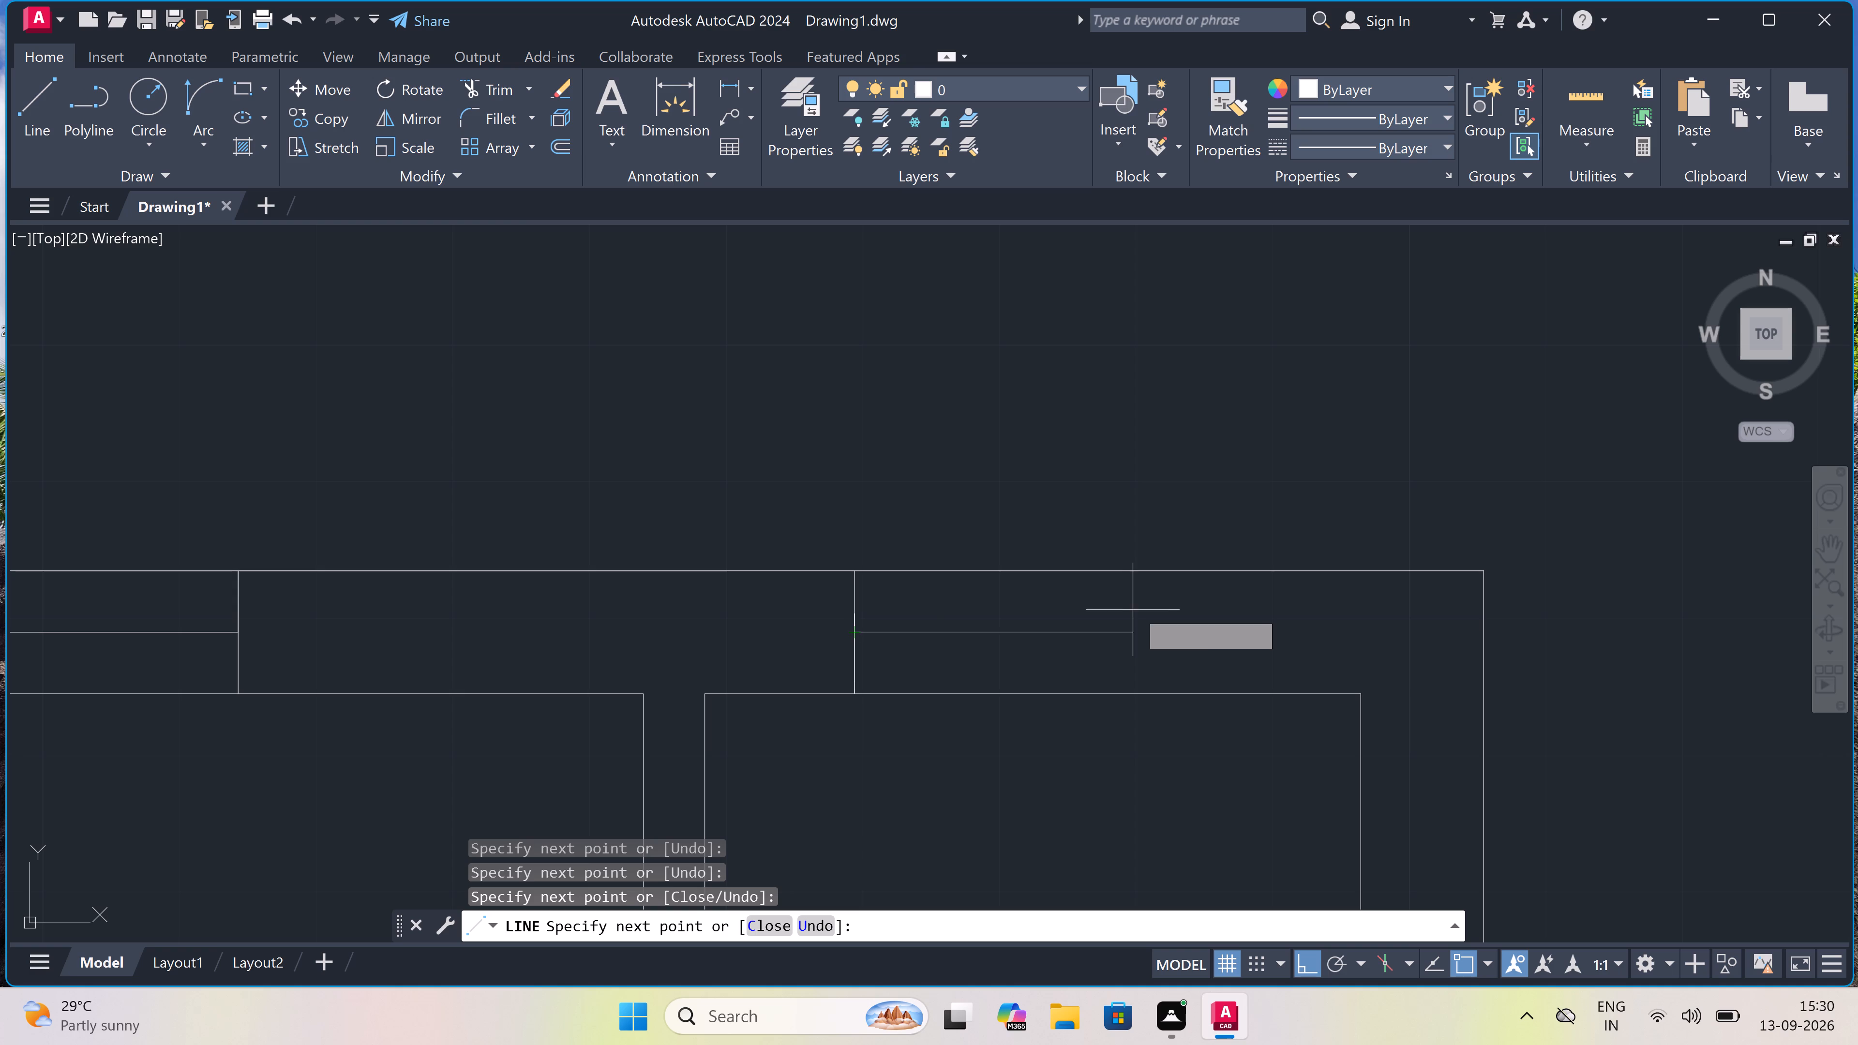
type("2'")
key("space")
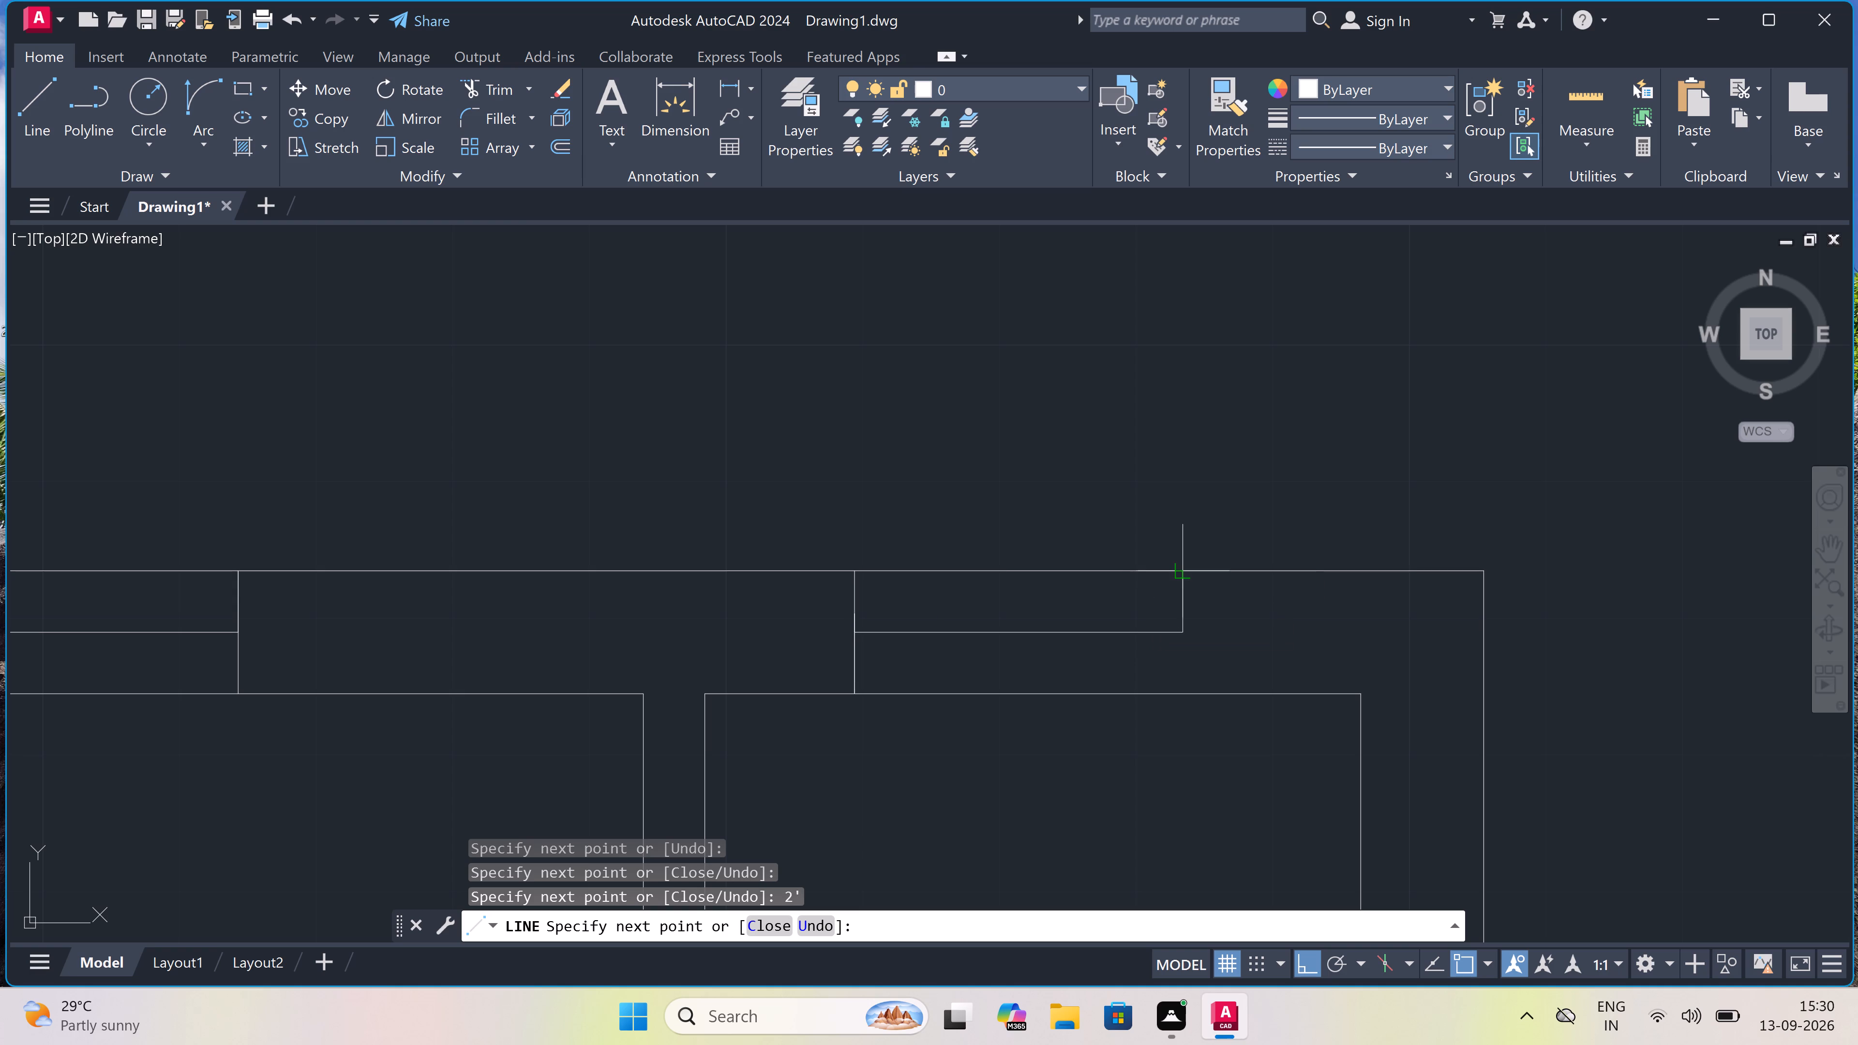
left_click(1180, 574)
double_click(1189, 698)
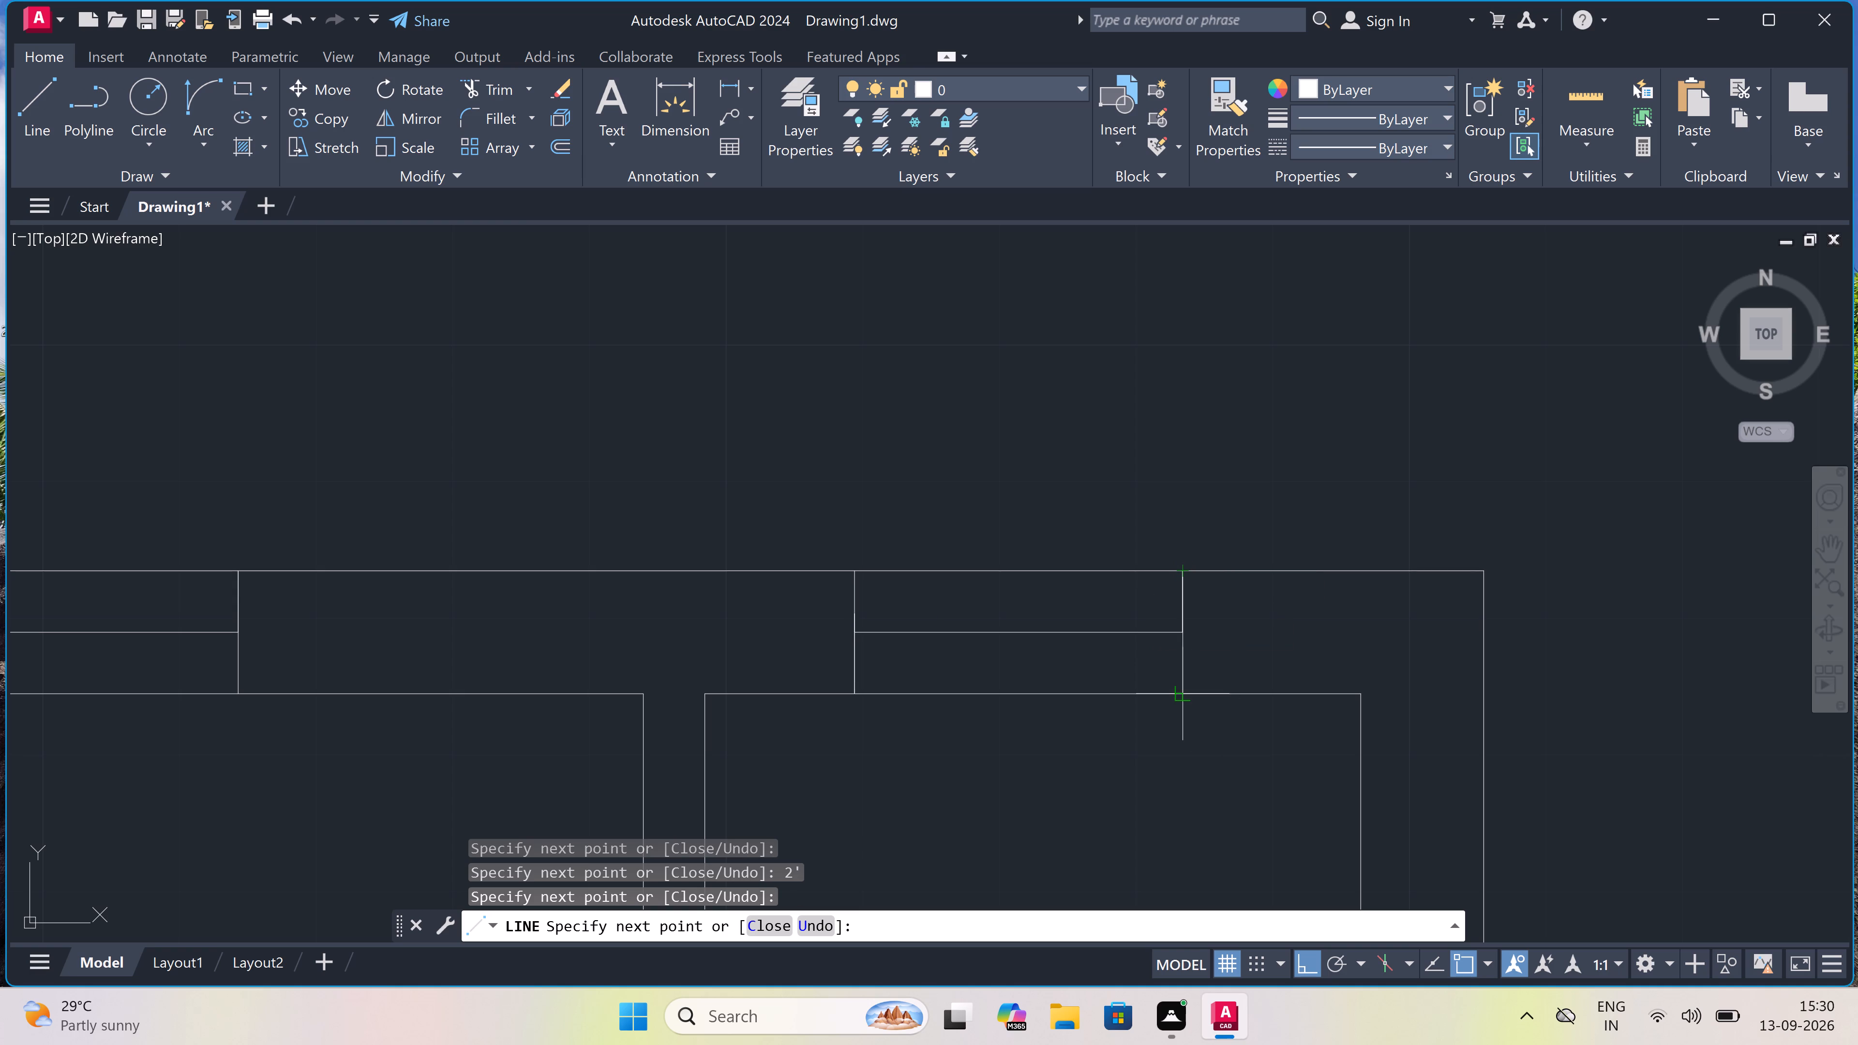
key("Escape")
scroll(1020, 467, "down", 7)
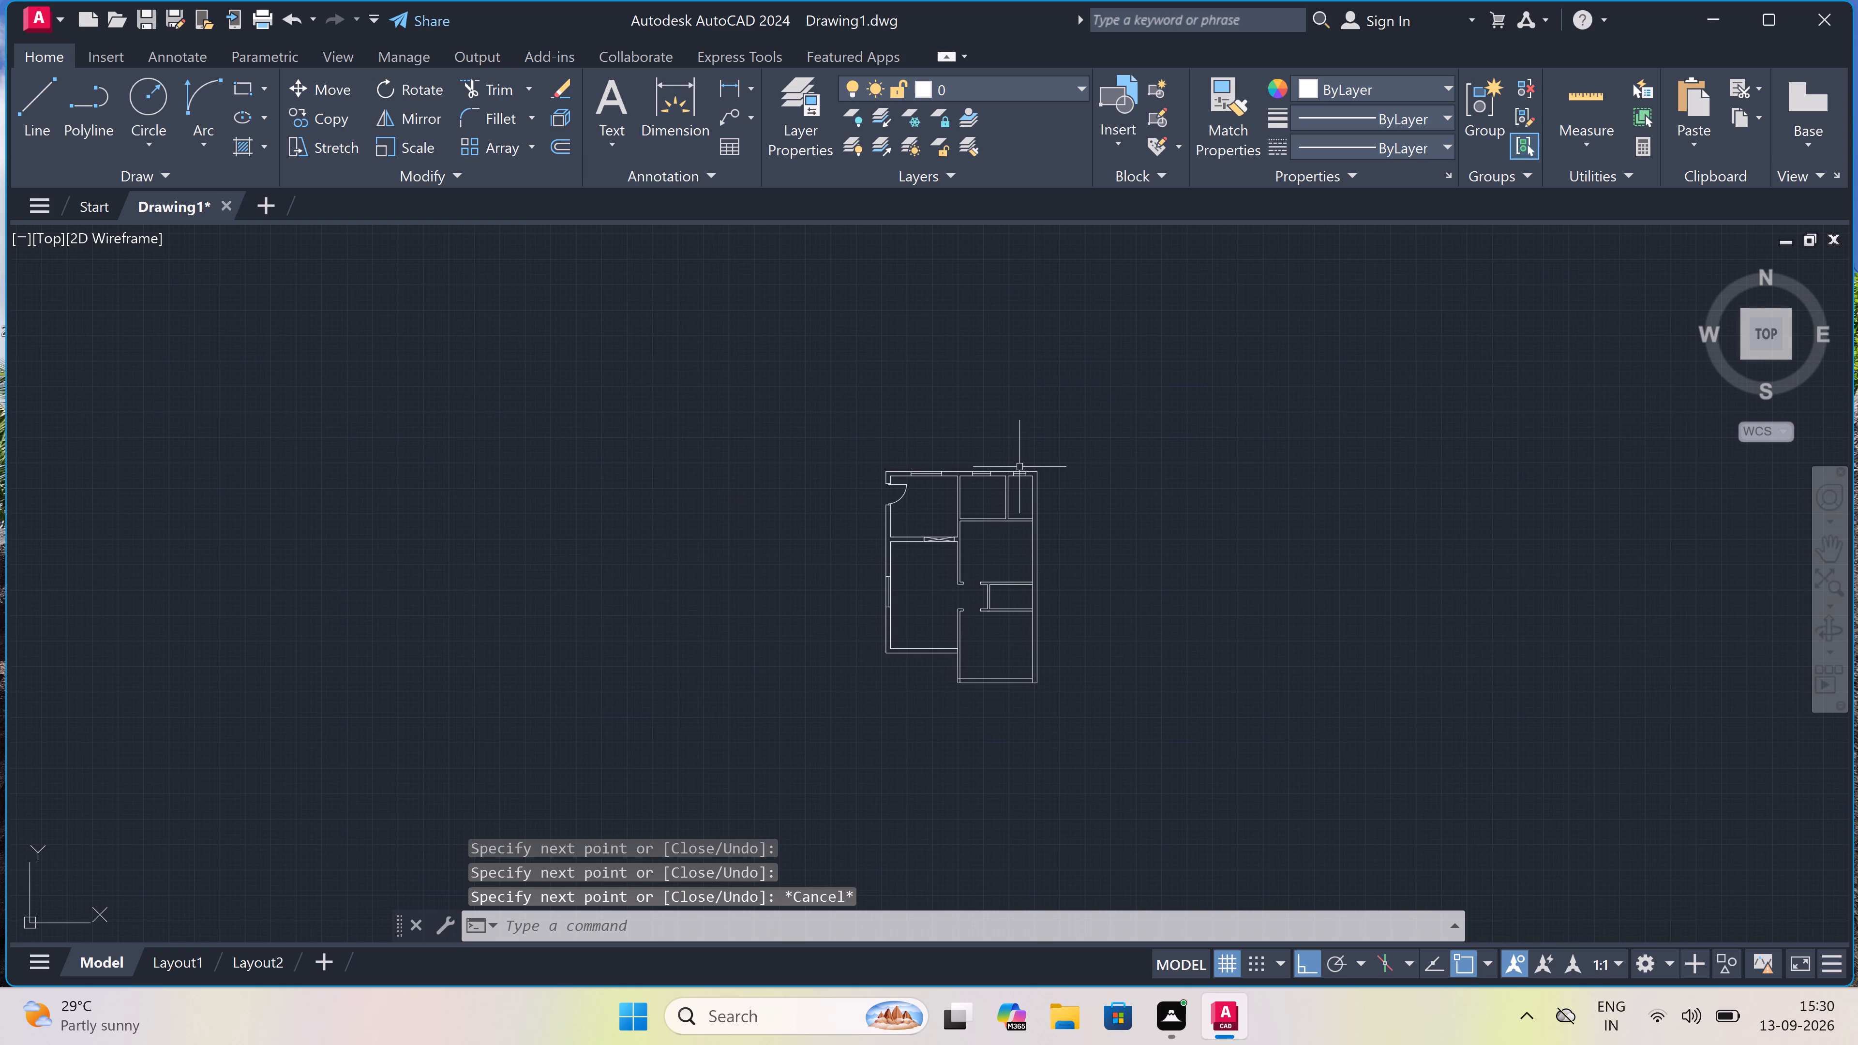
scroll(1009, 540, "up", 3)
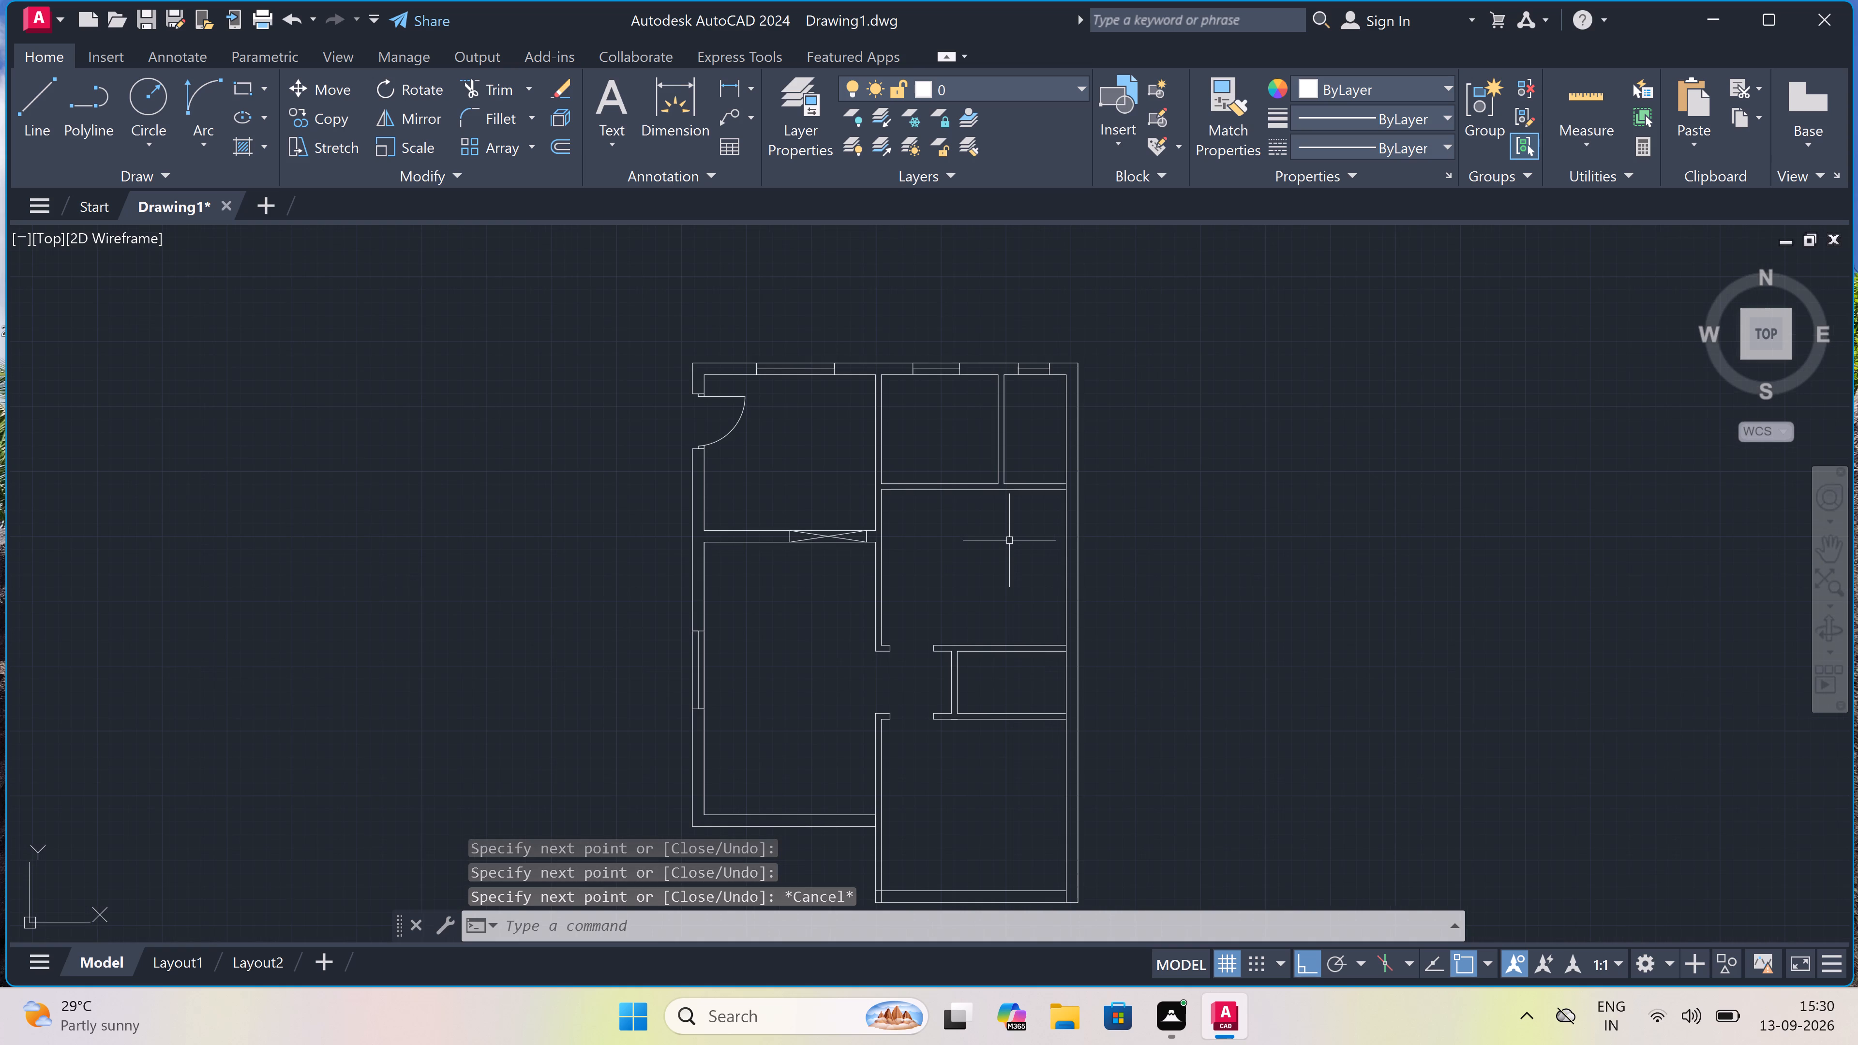
Draw a 5' window in the right exterior wall of the middle right room, with a centre line and a line across each end.
scroll(1065, 538, "up", 5)
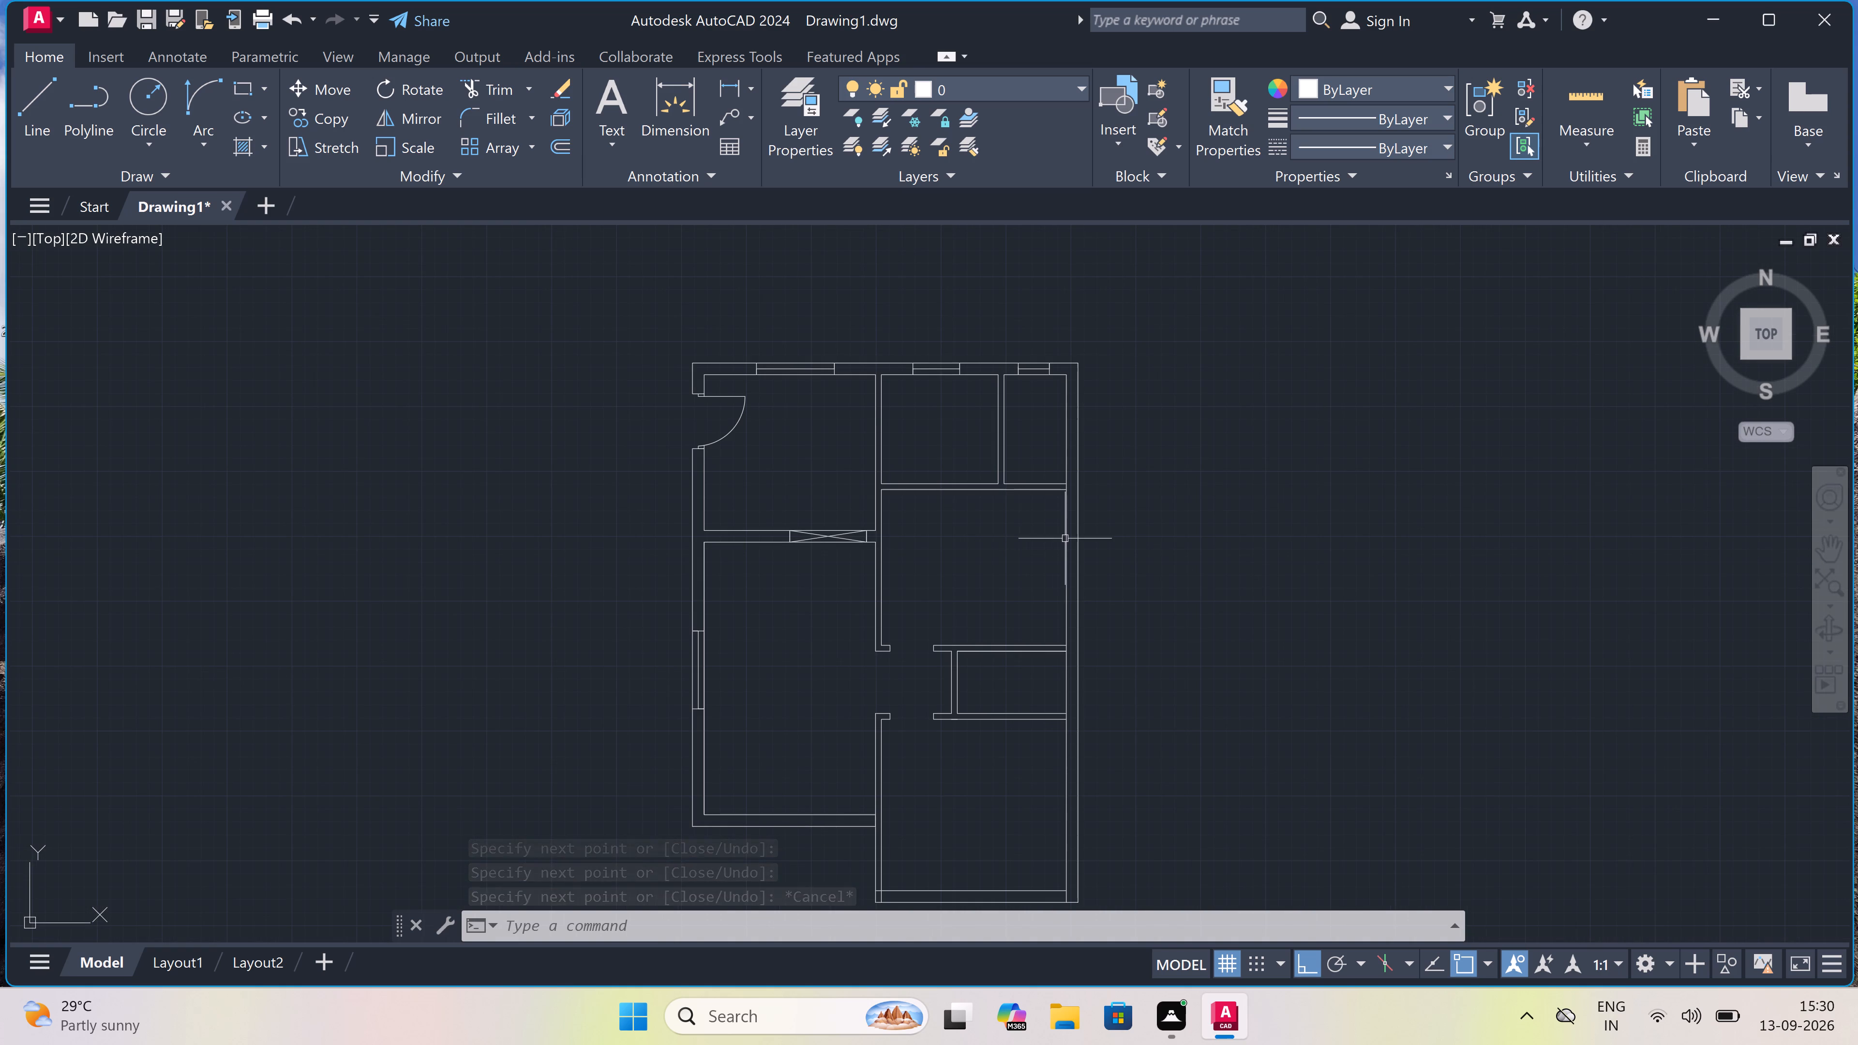
scroll(1069, 542, "down", 3)
key("space")
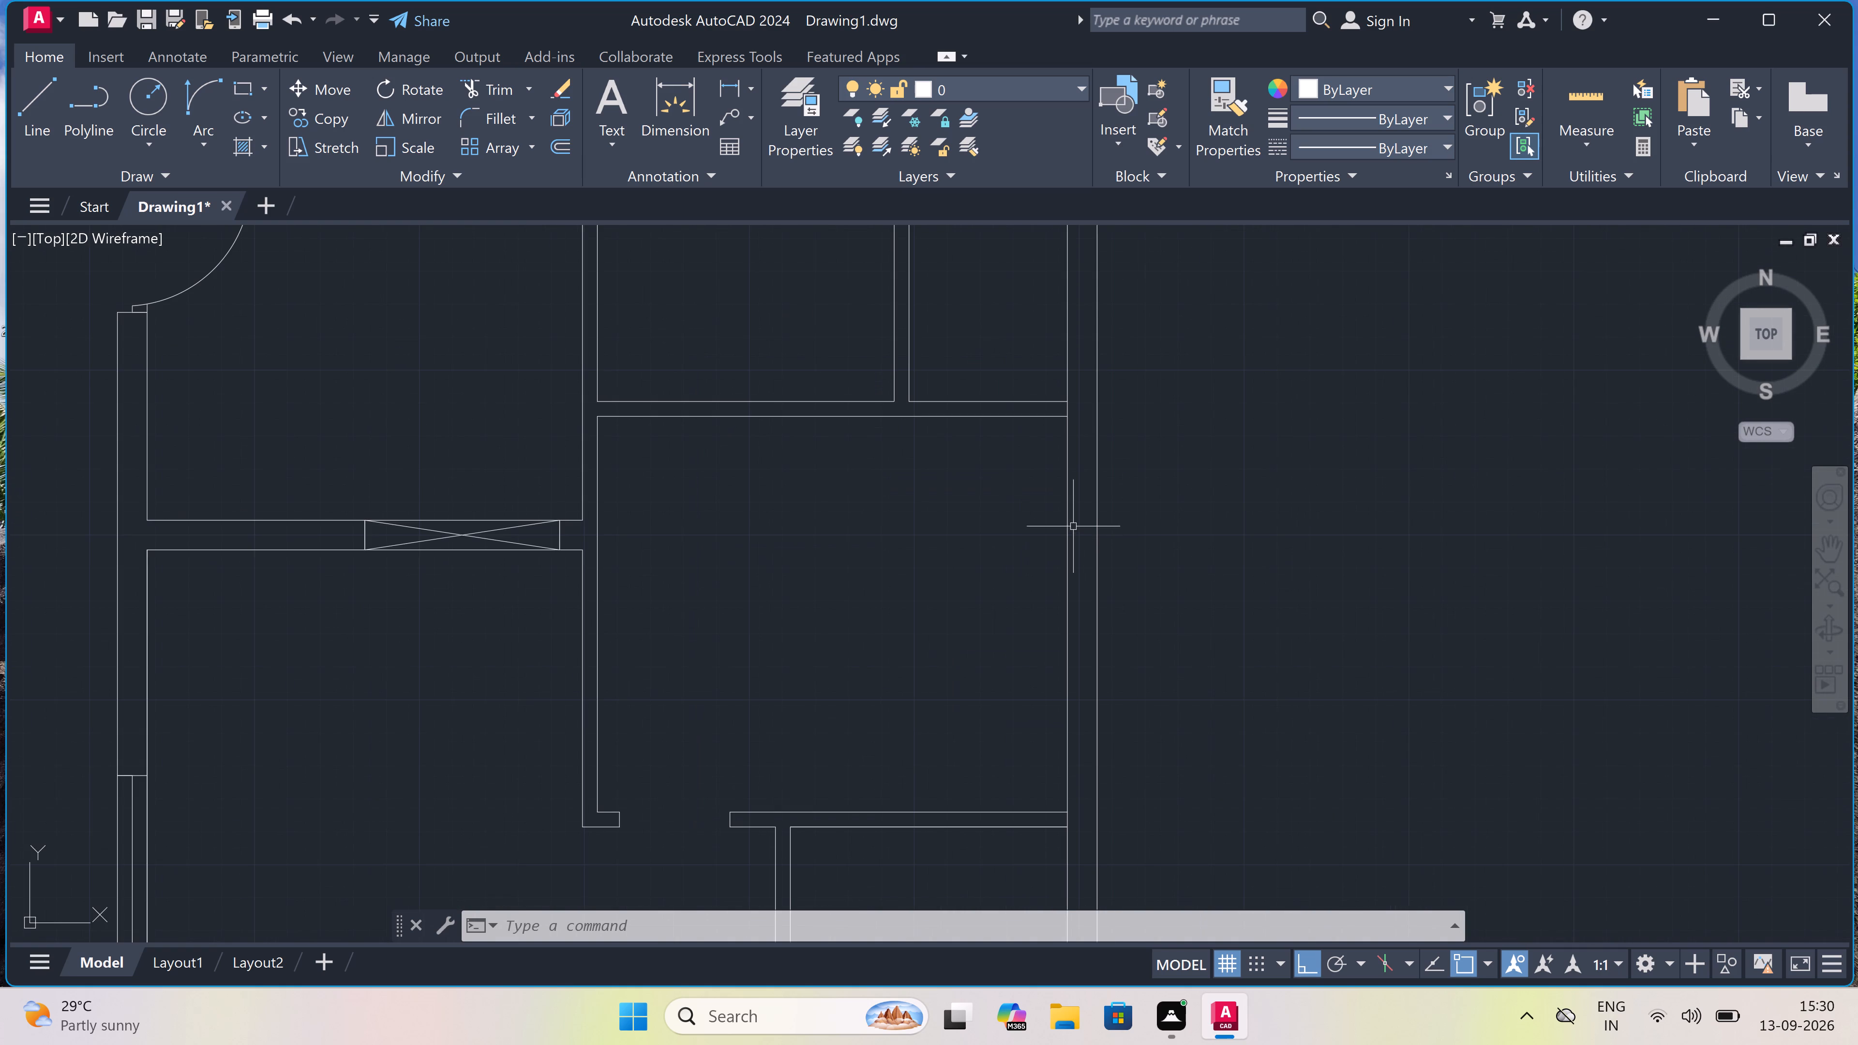
left_click(1066, 495)
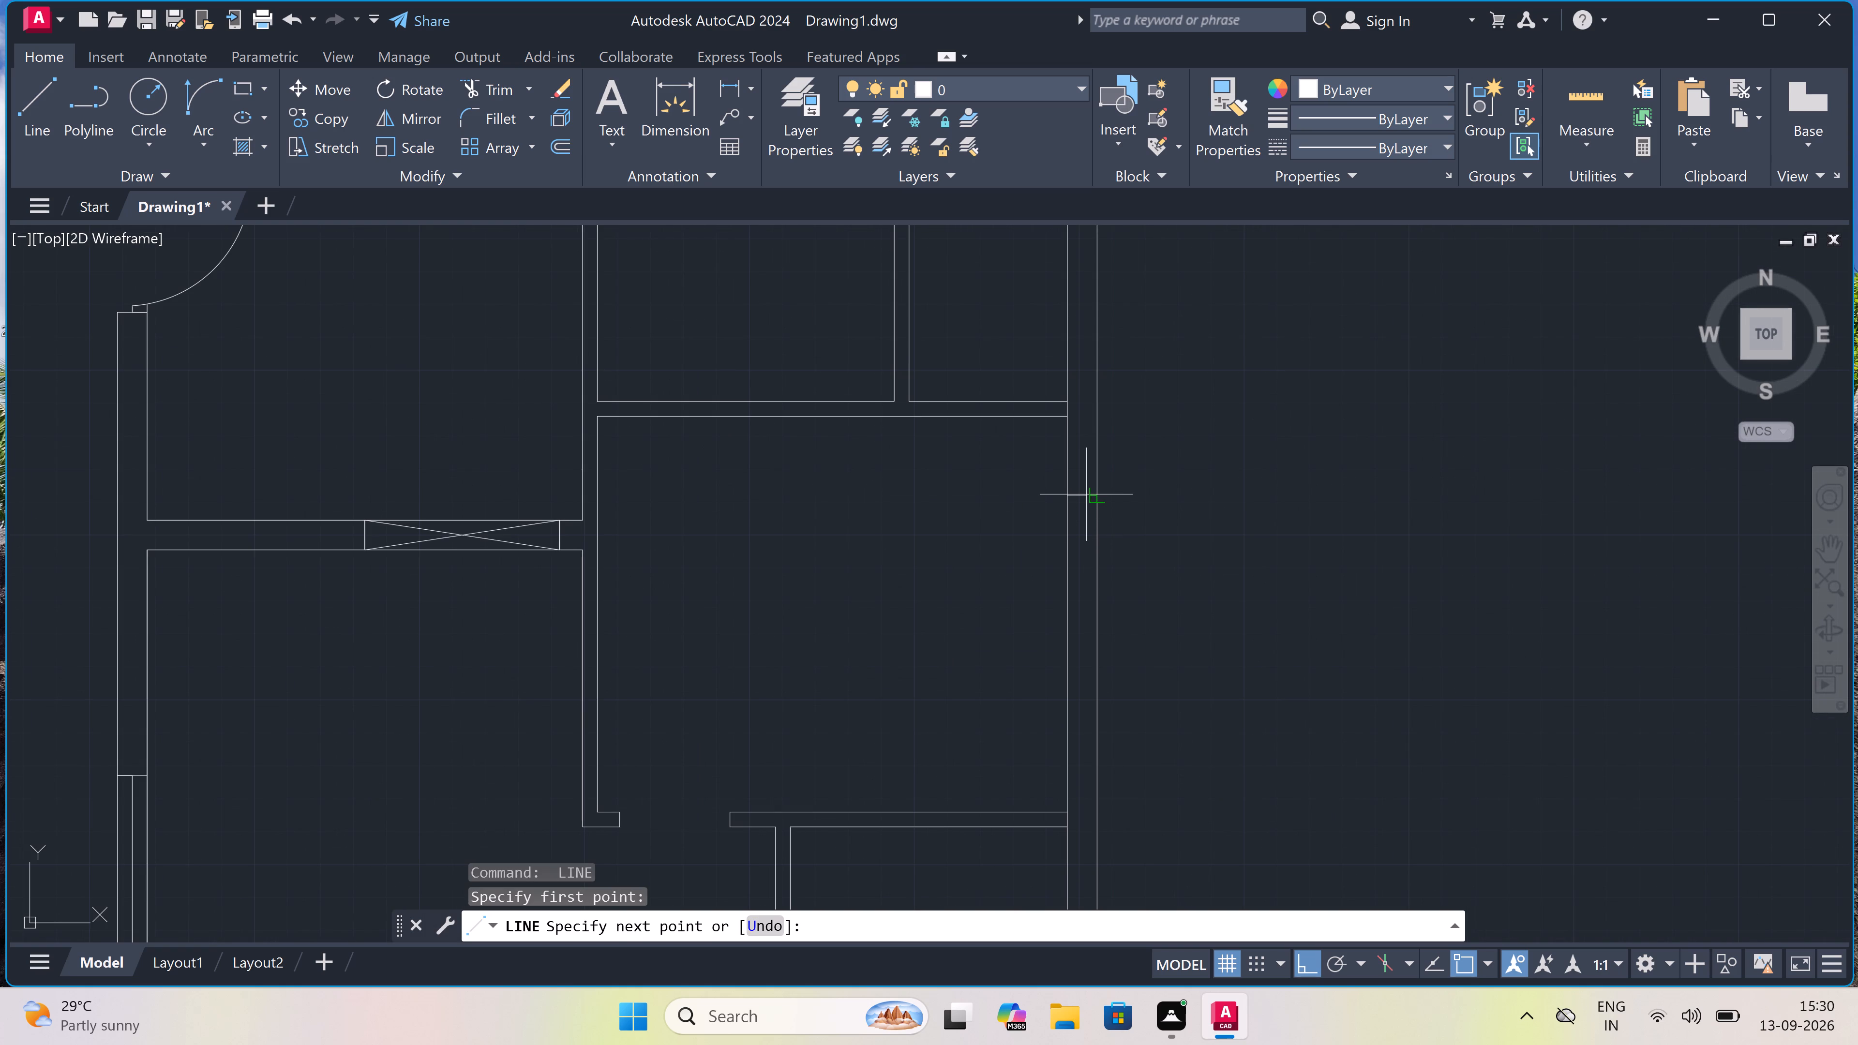
double_click(1094, 493)
left_click_drag(1082, 492, 1083, 506)
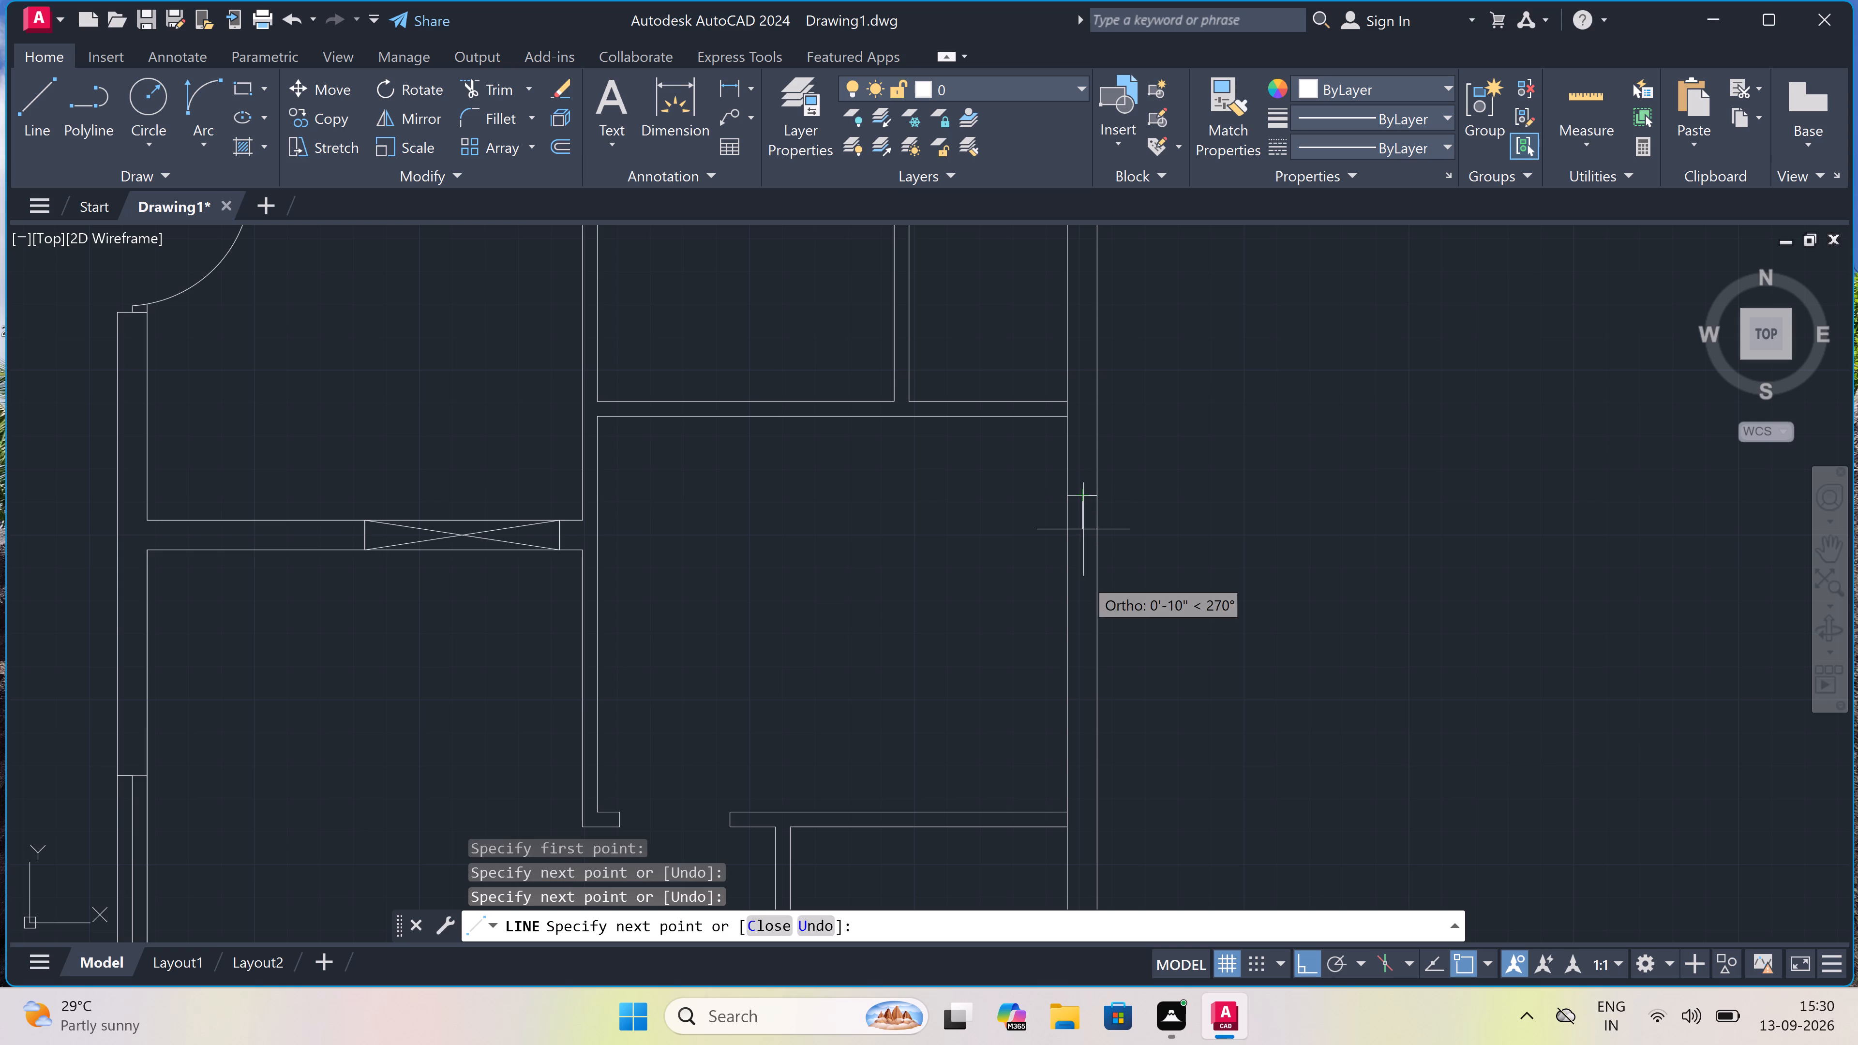
type("5'")
key("space")
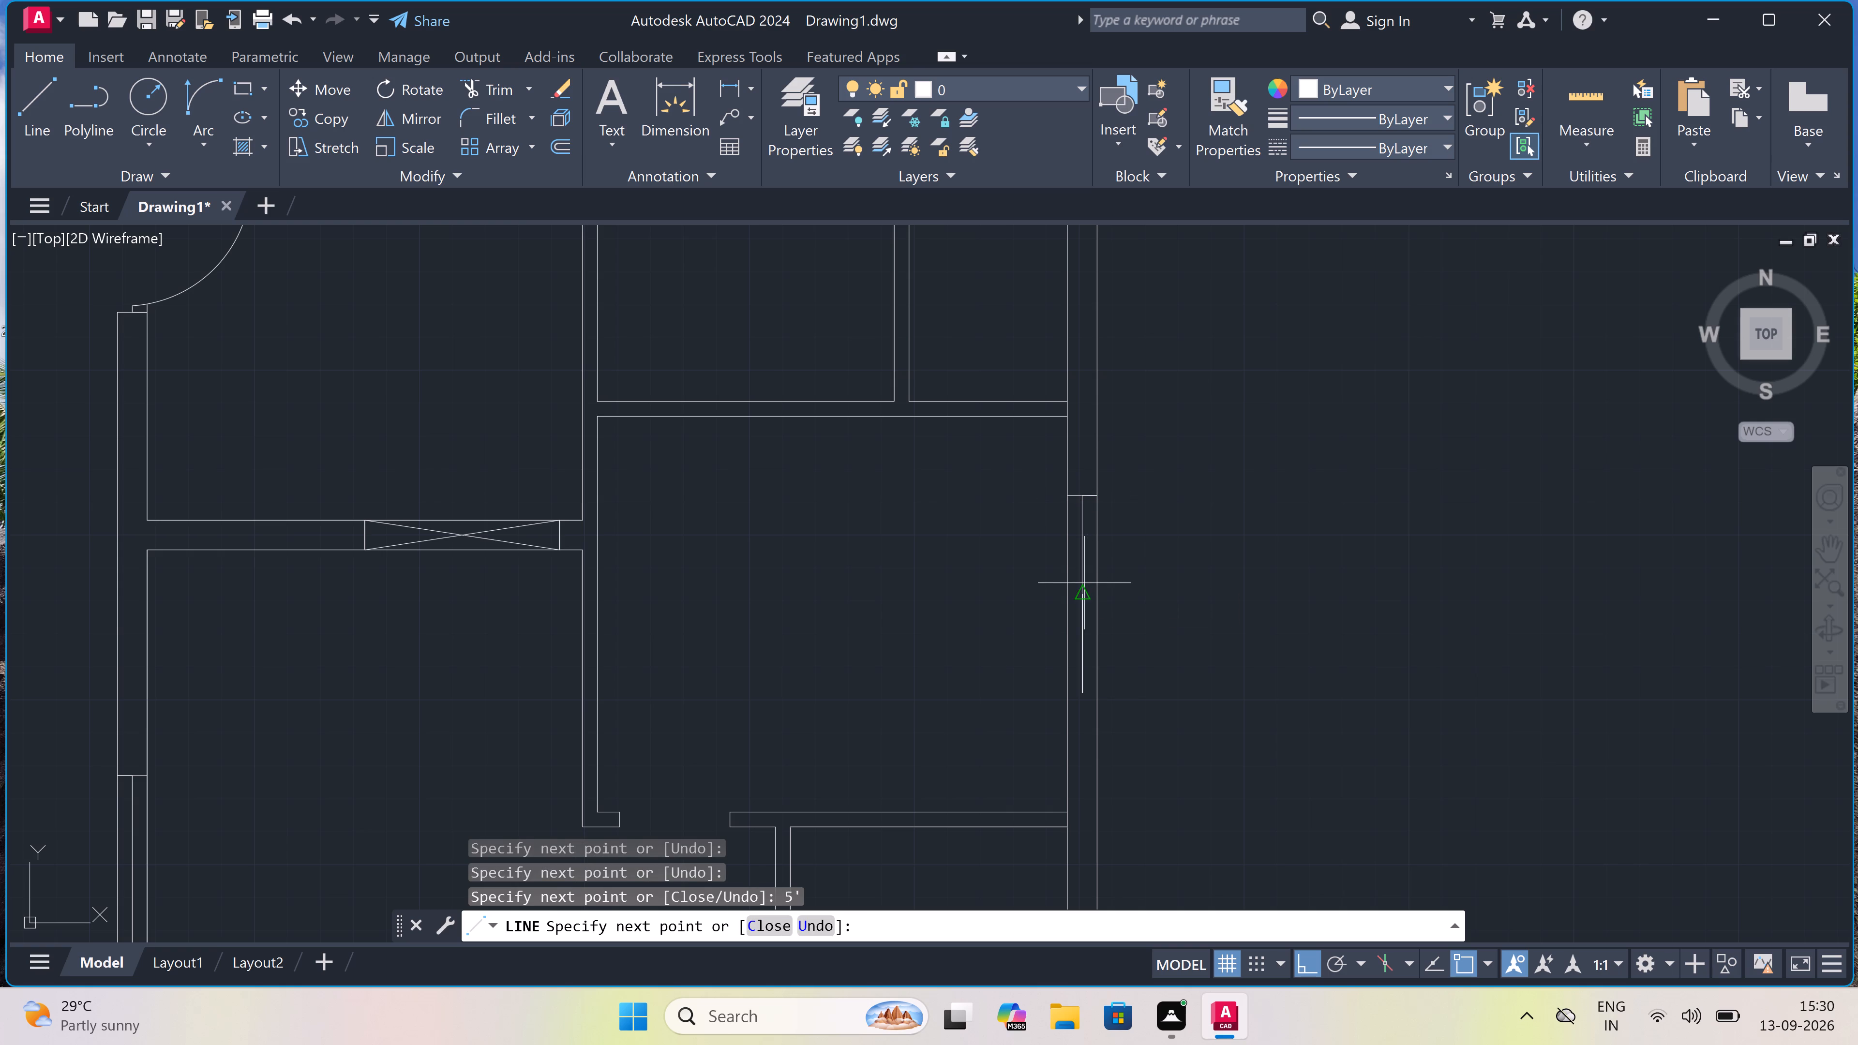
left_click(1070, 692)
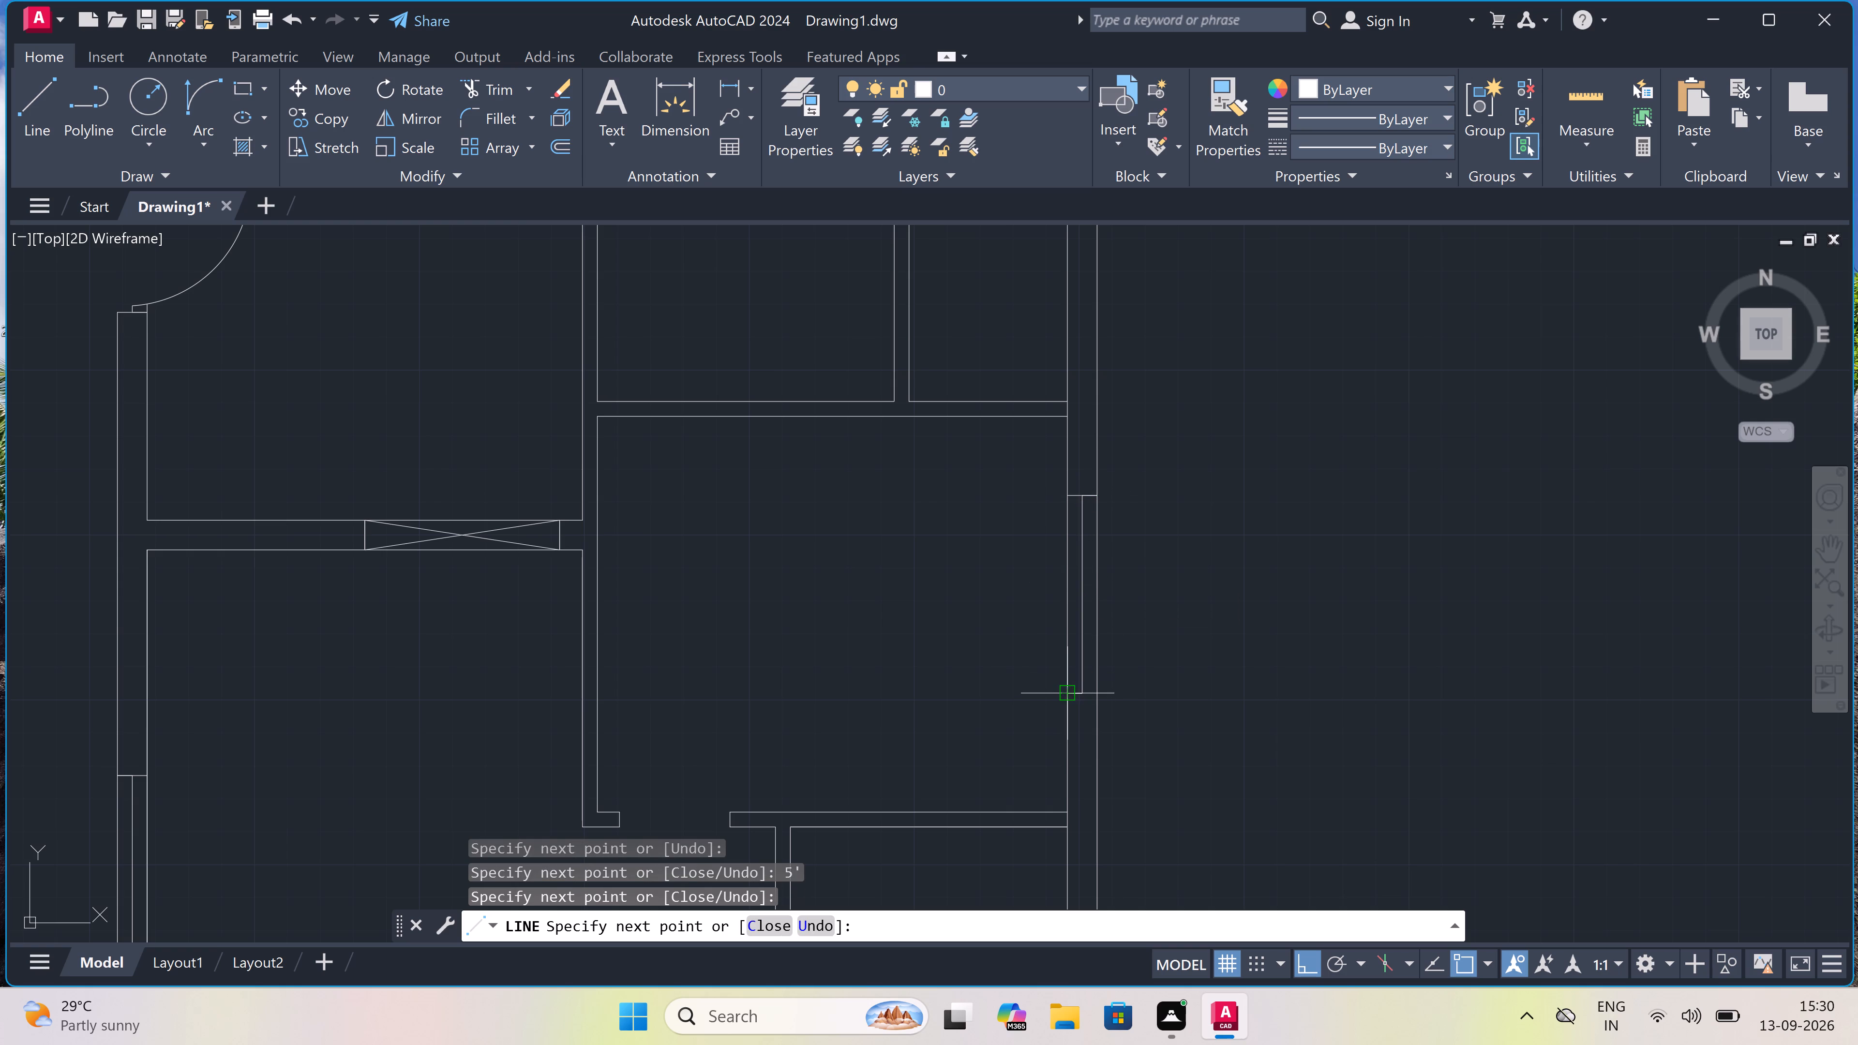
left_click(1100, 687)
key("Escape")
Draw a 2' window in the right exterior wall of the small enclosed room, with a centre line and a line across each end.
scroll(1072, 638, "down", 3)
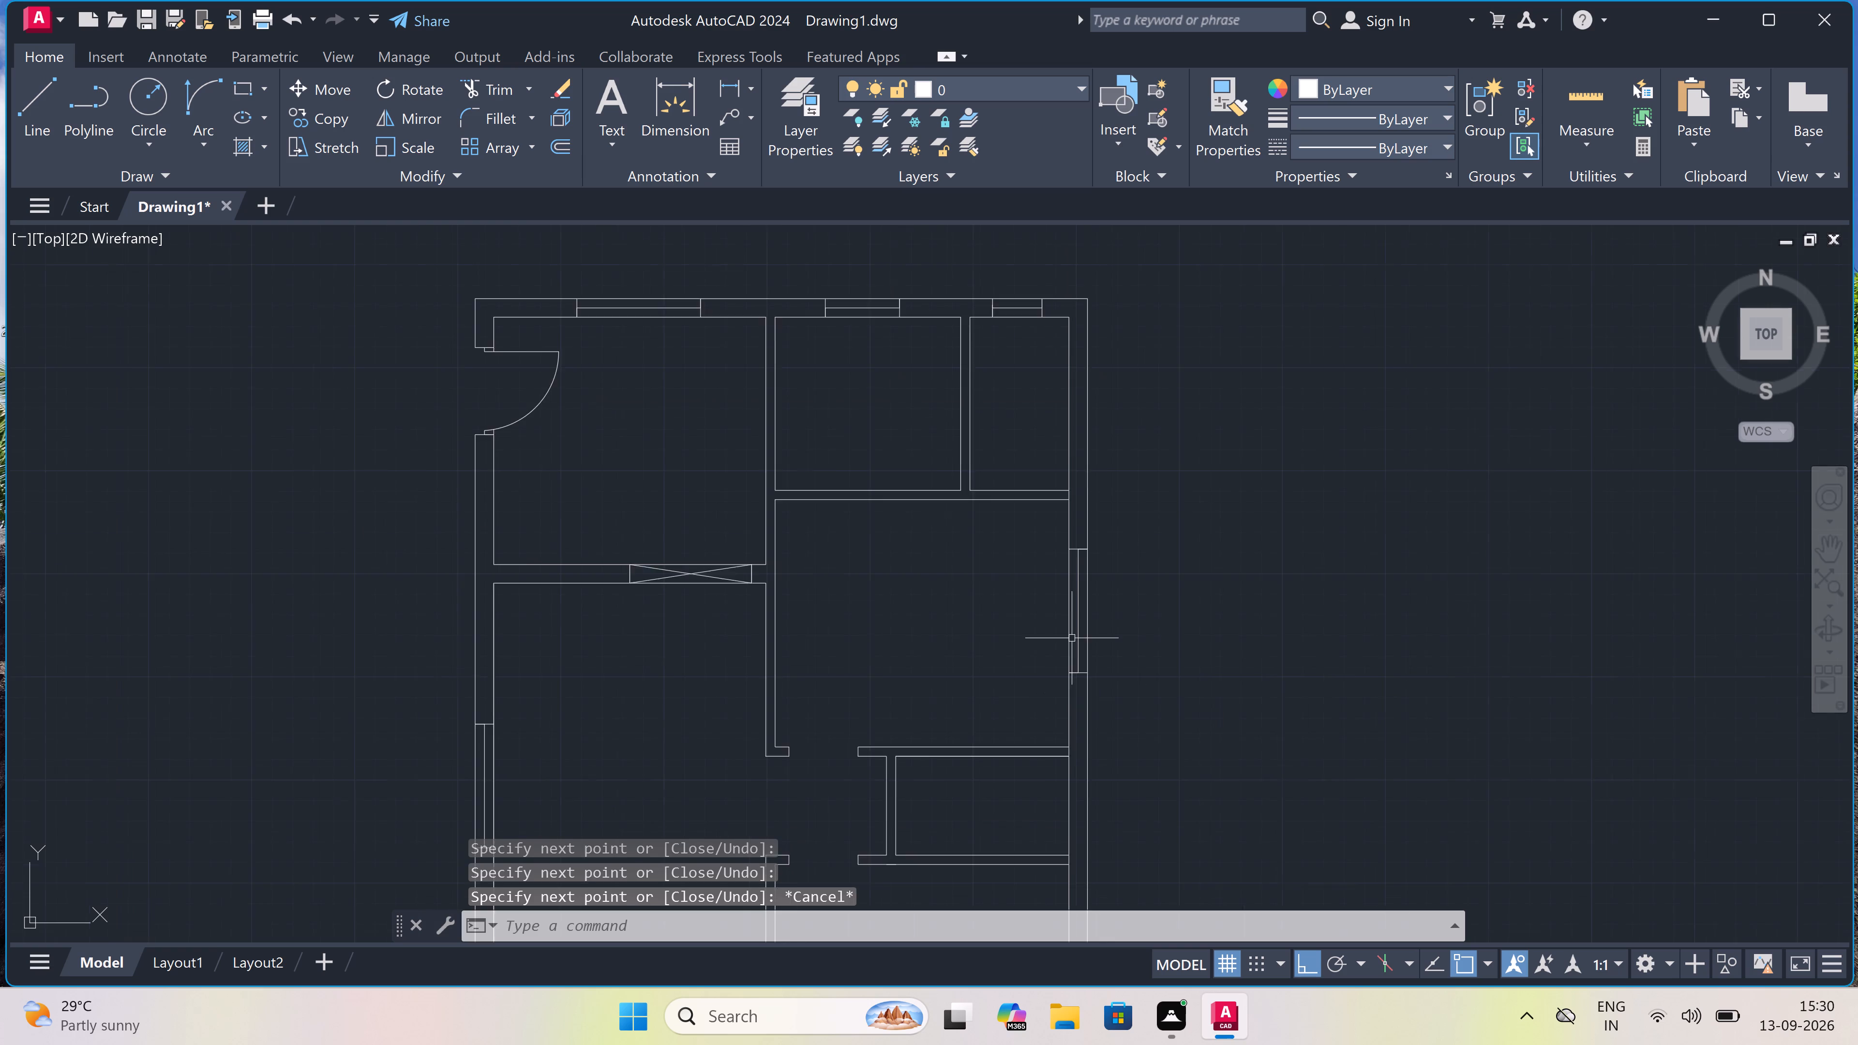
scroll(1072, 638, "down", 1)
scroll(1084, 742, "up", 4)
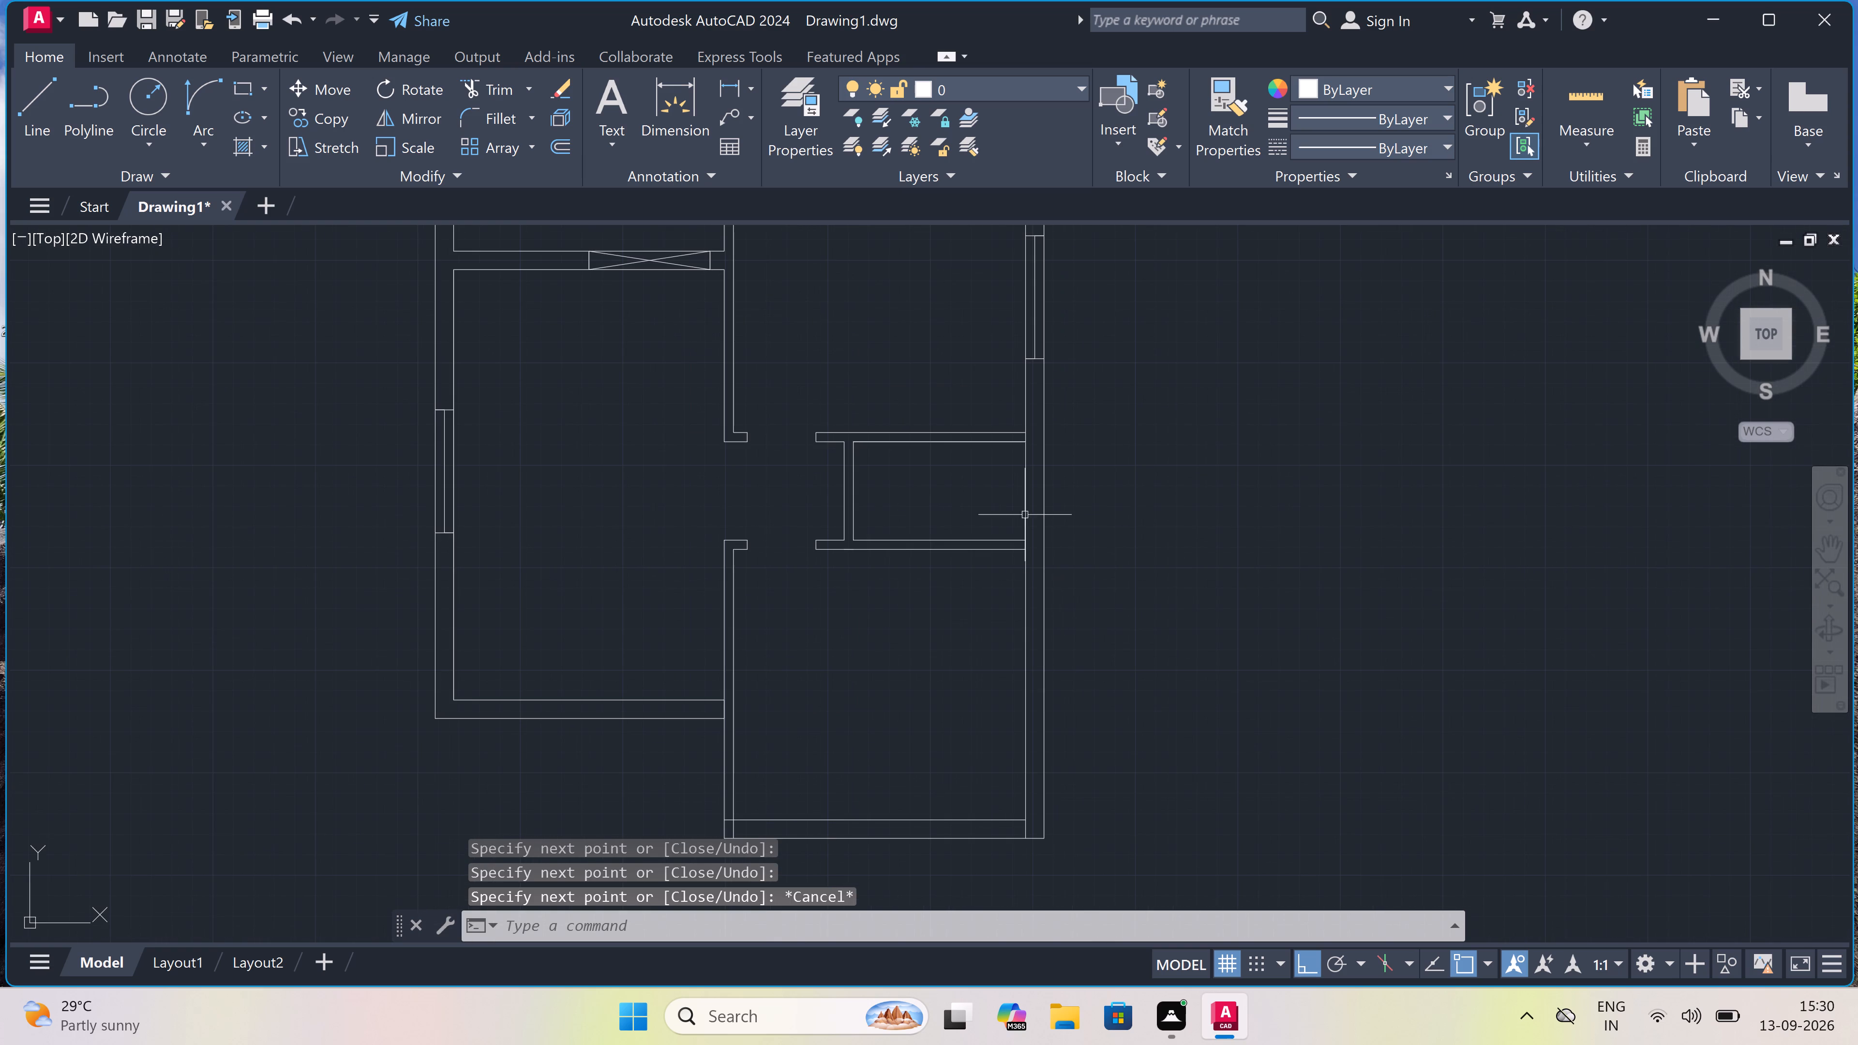
scroll(1020, 464, "up", 3)
key("space")
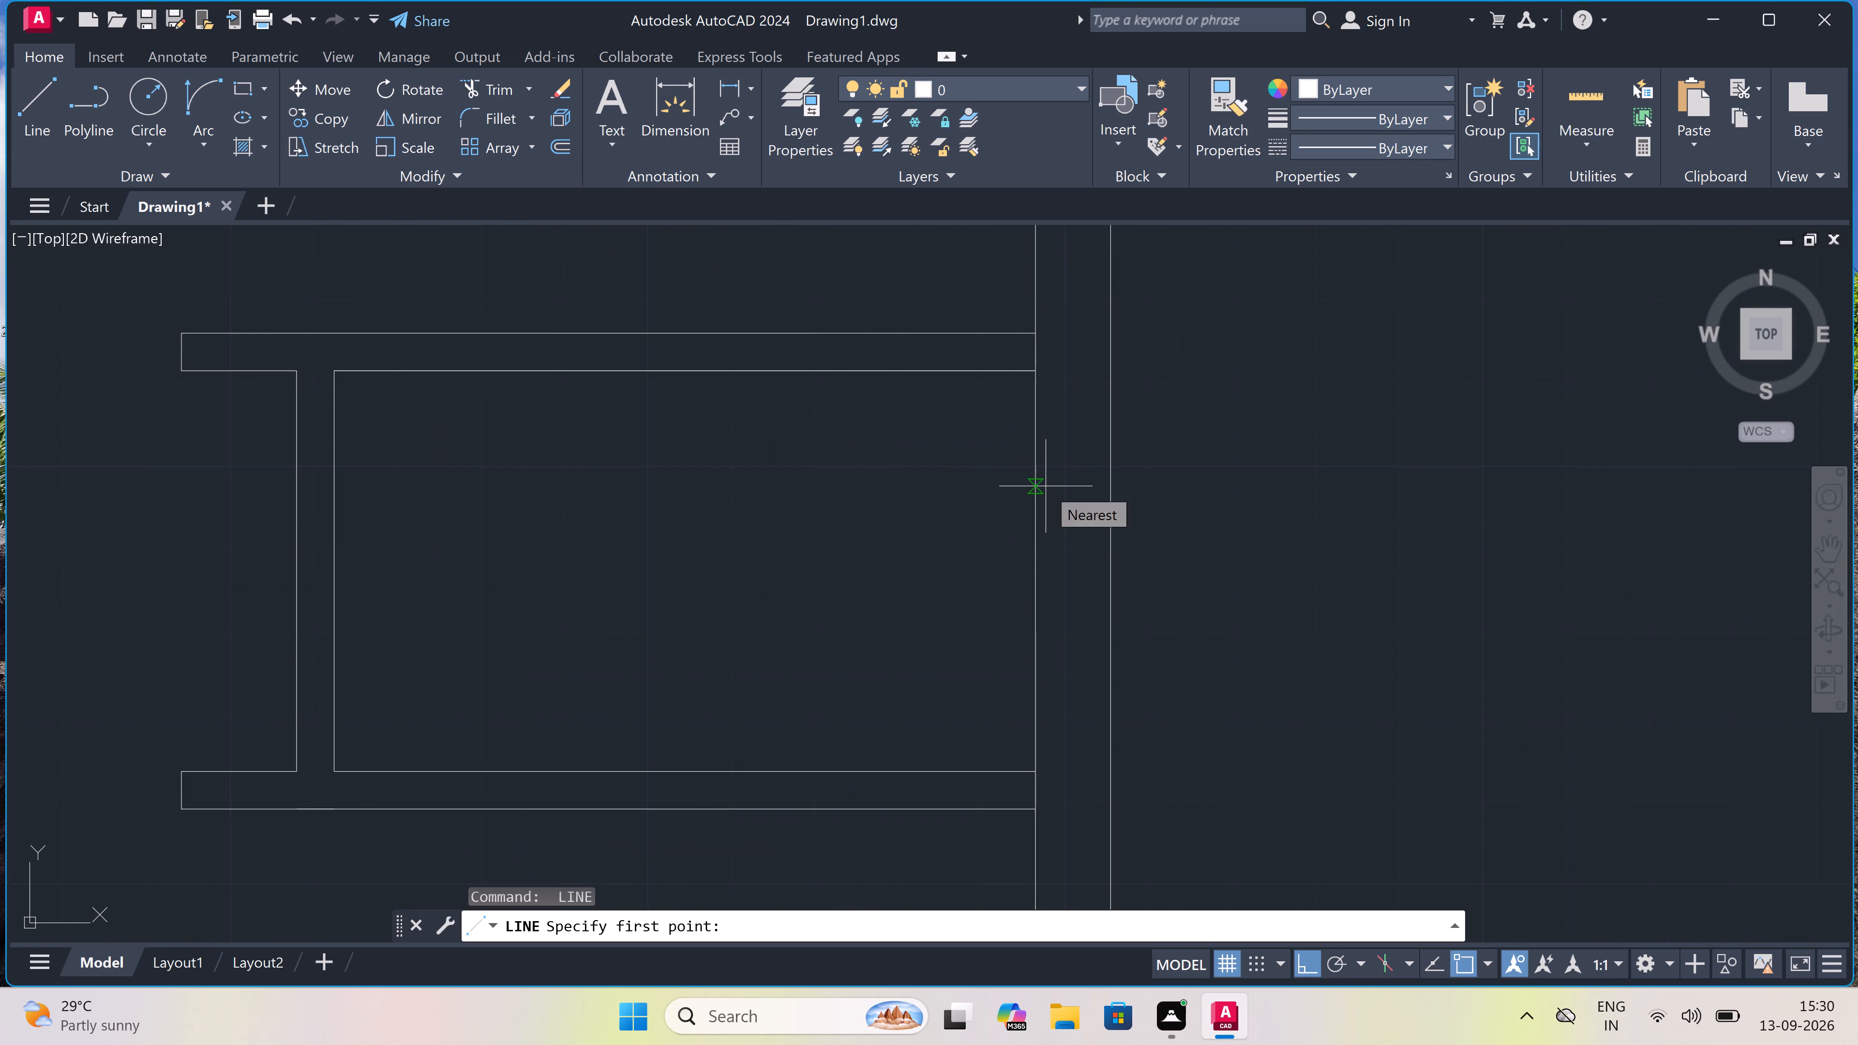
left_click(1032, 456)
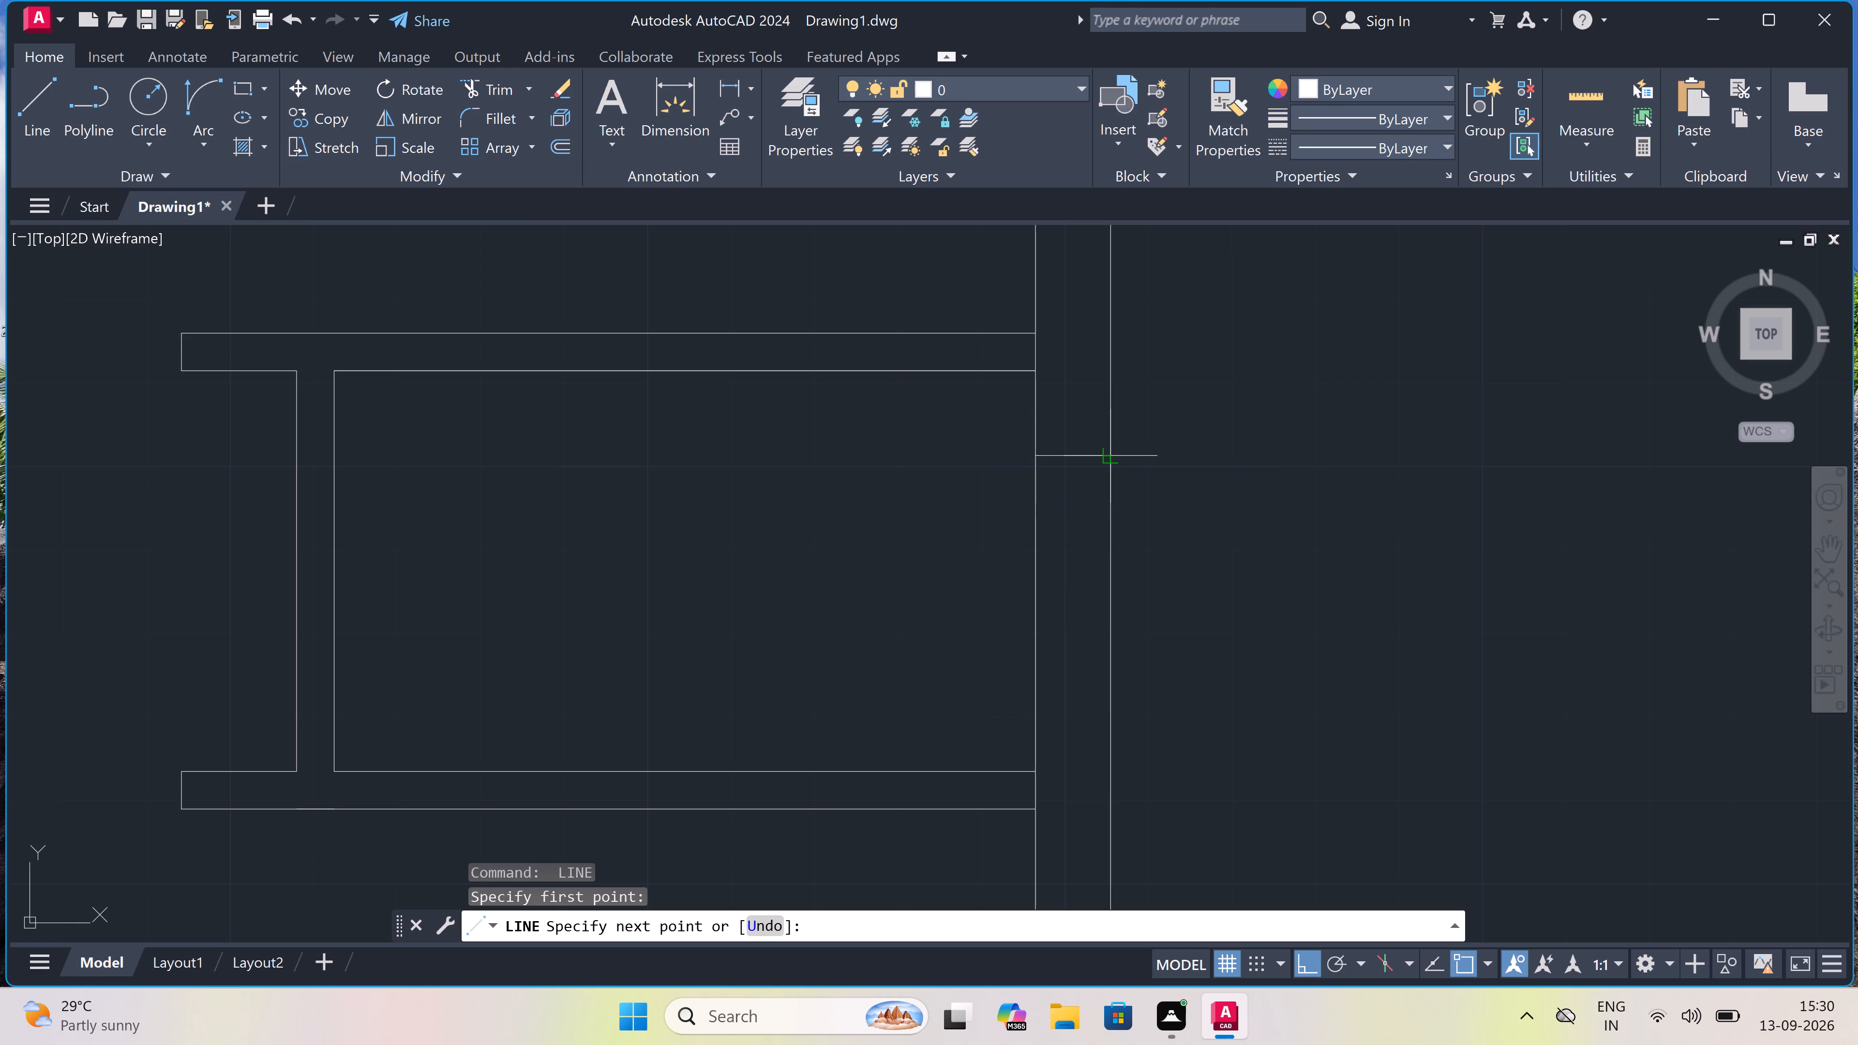
left_click(1104, 452)
left_click_drag(1078, 456, 1082, 507)
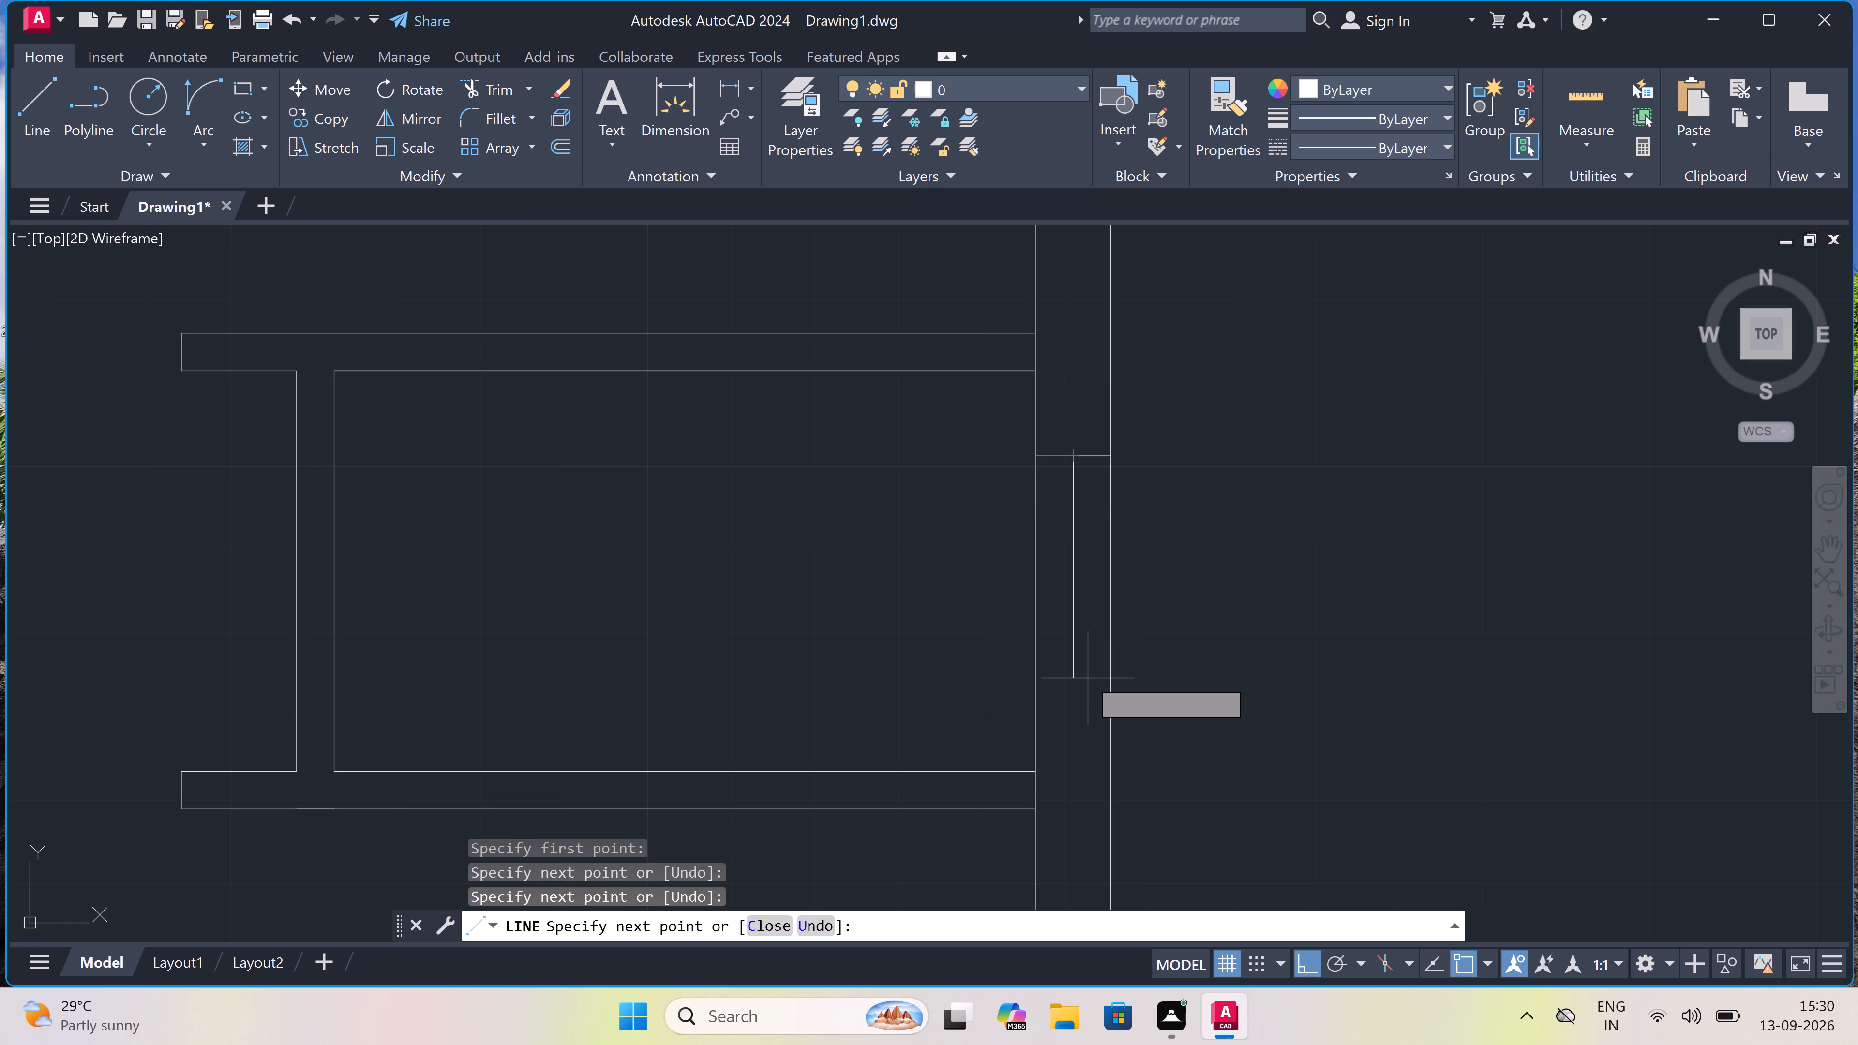
type("2'")
key("space")
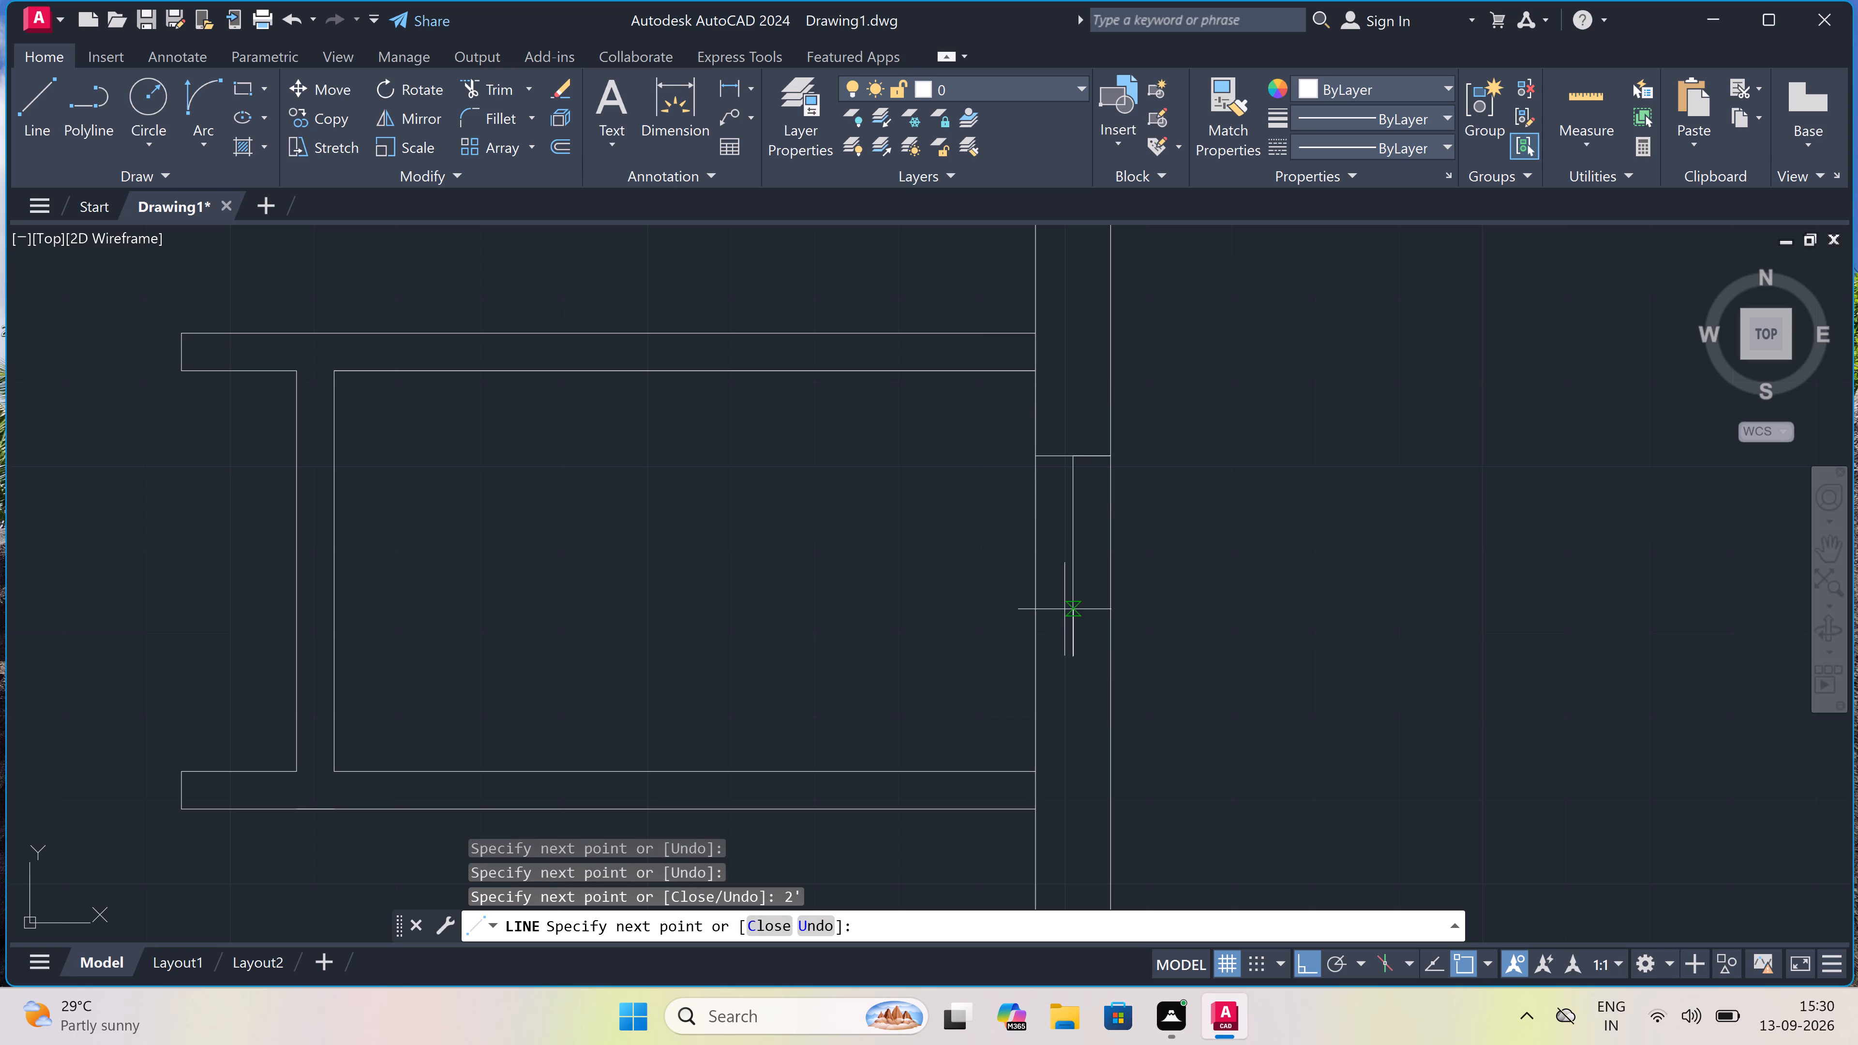
left_click(1031, 659)
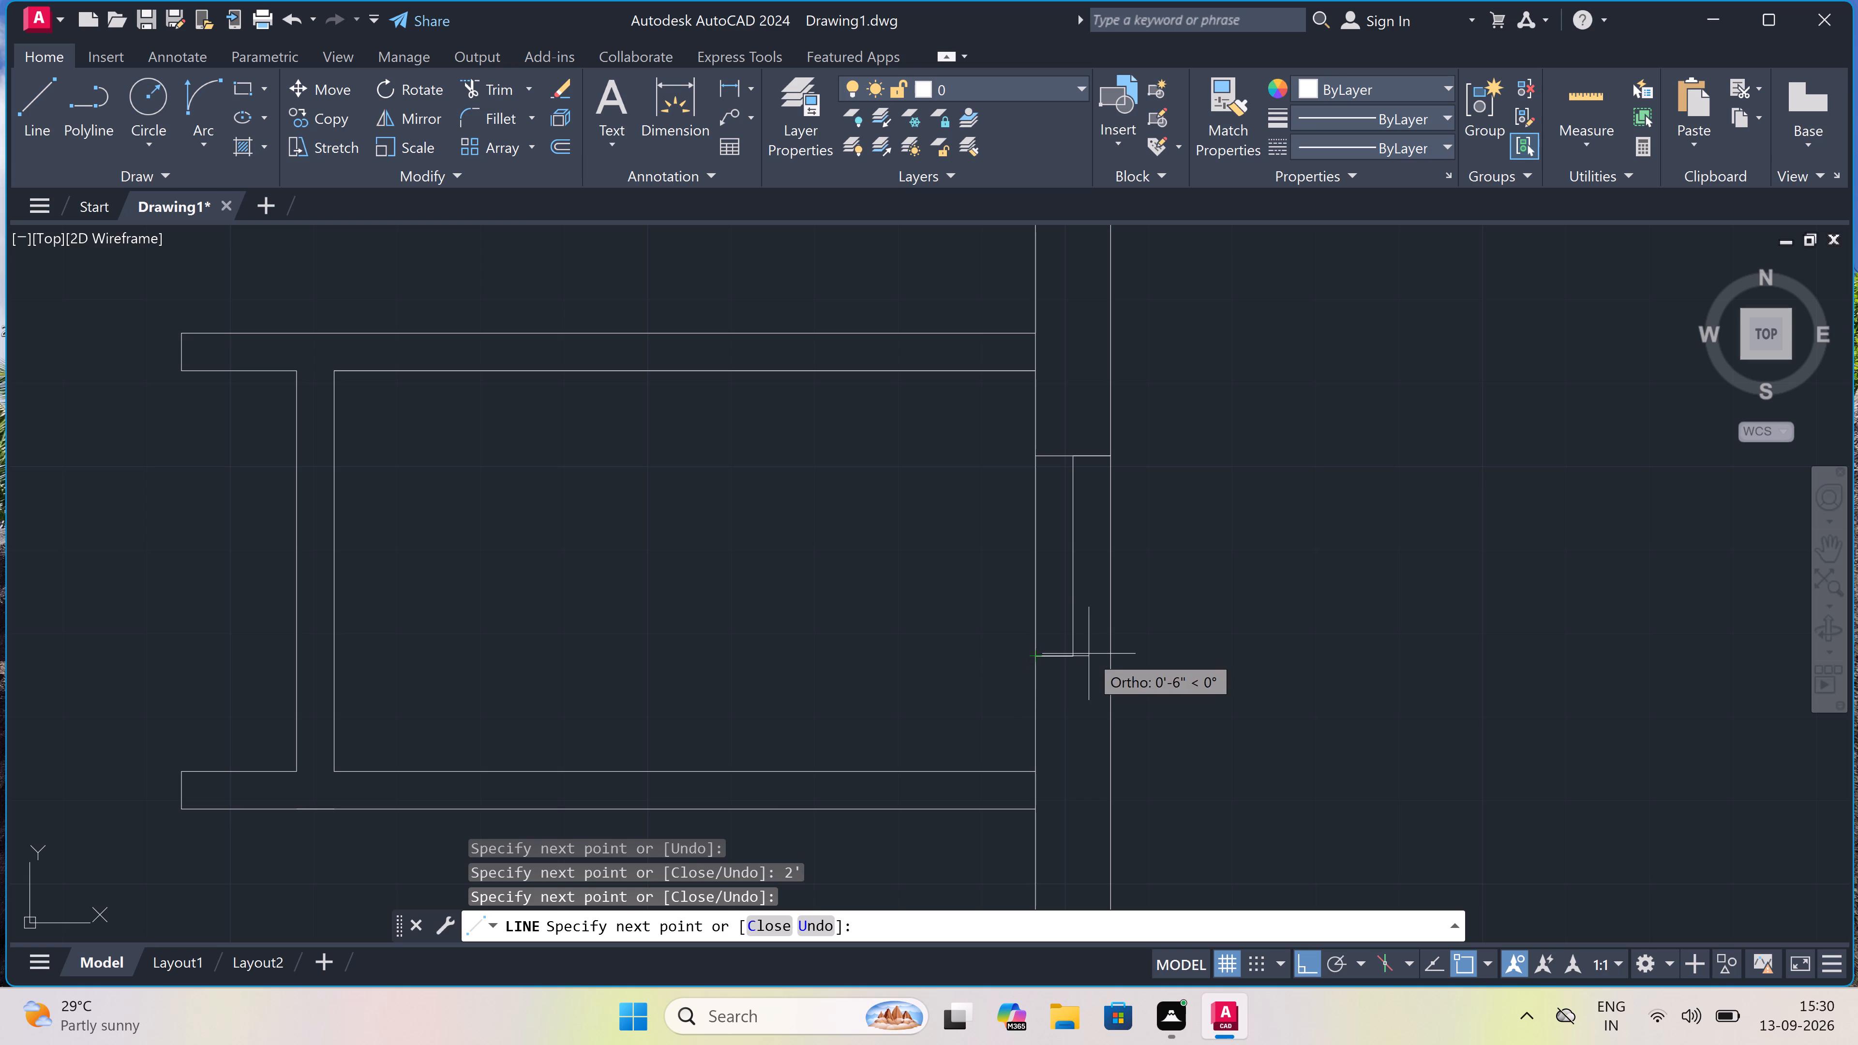
left_click(1103, 659)
key("Escape")
Draw the hinge-side jamb across the small room's lower wall near its left partition, with a 2" stop and a 2' door leaf into the room.
scroll(1061, 612, "down", 3)
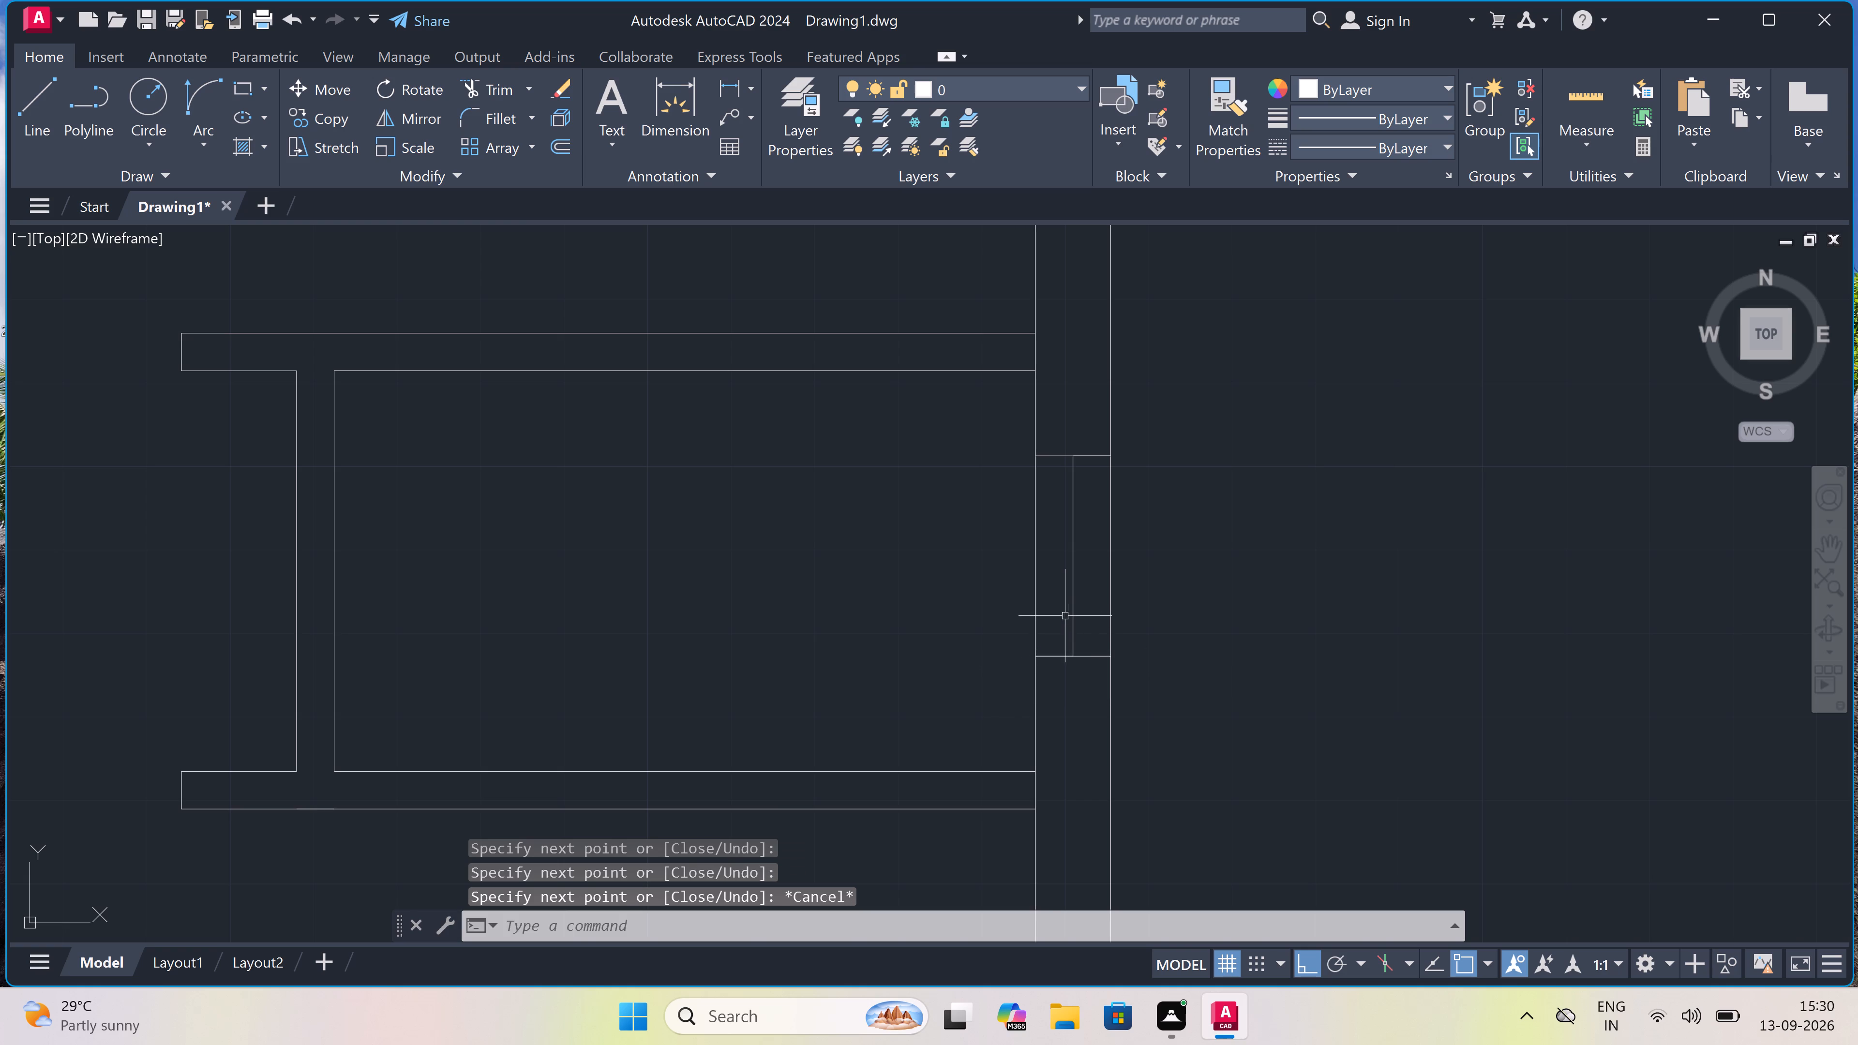
scroll(888, 710, "up", 2)
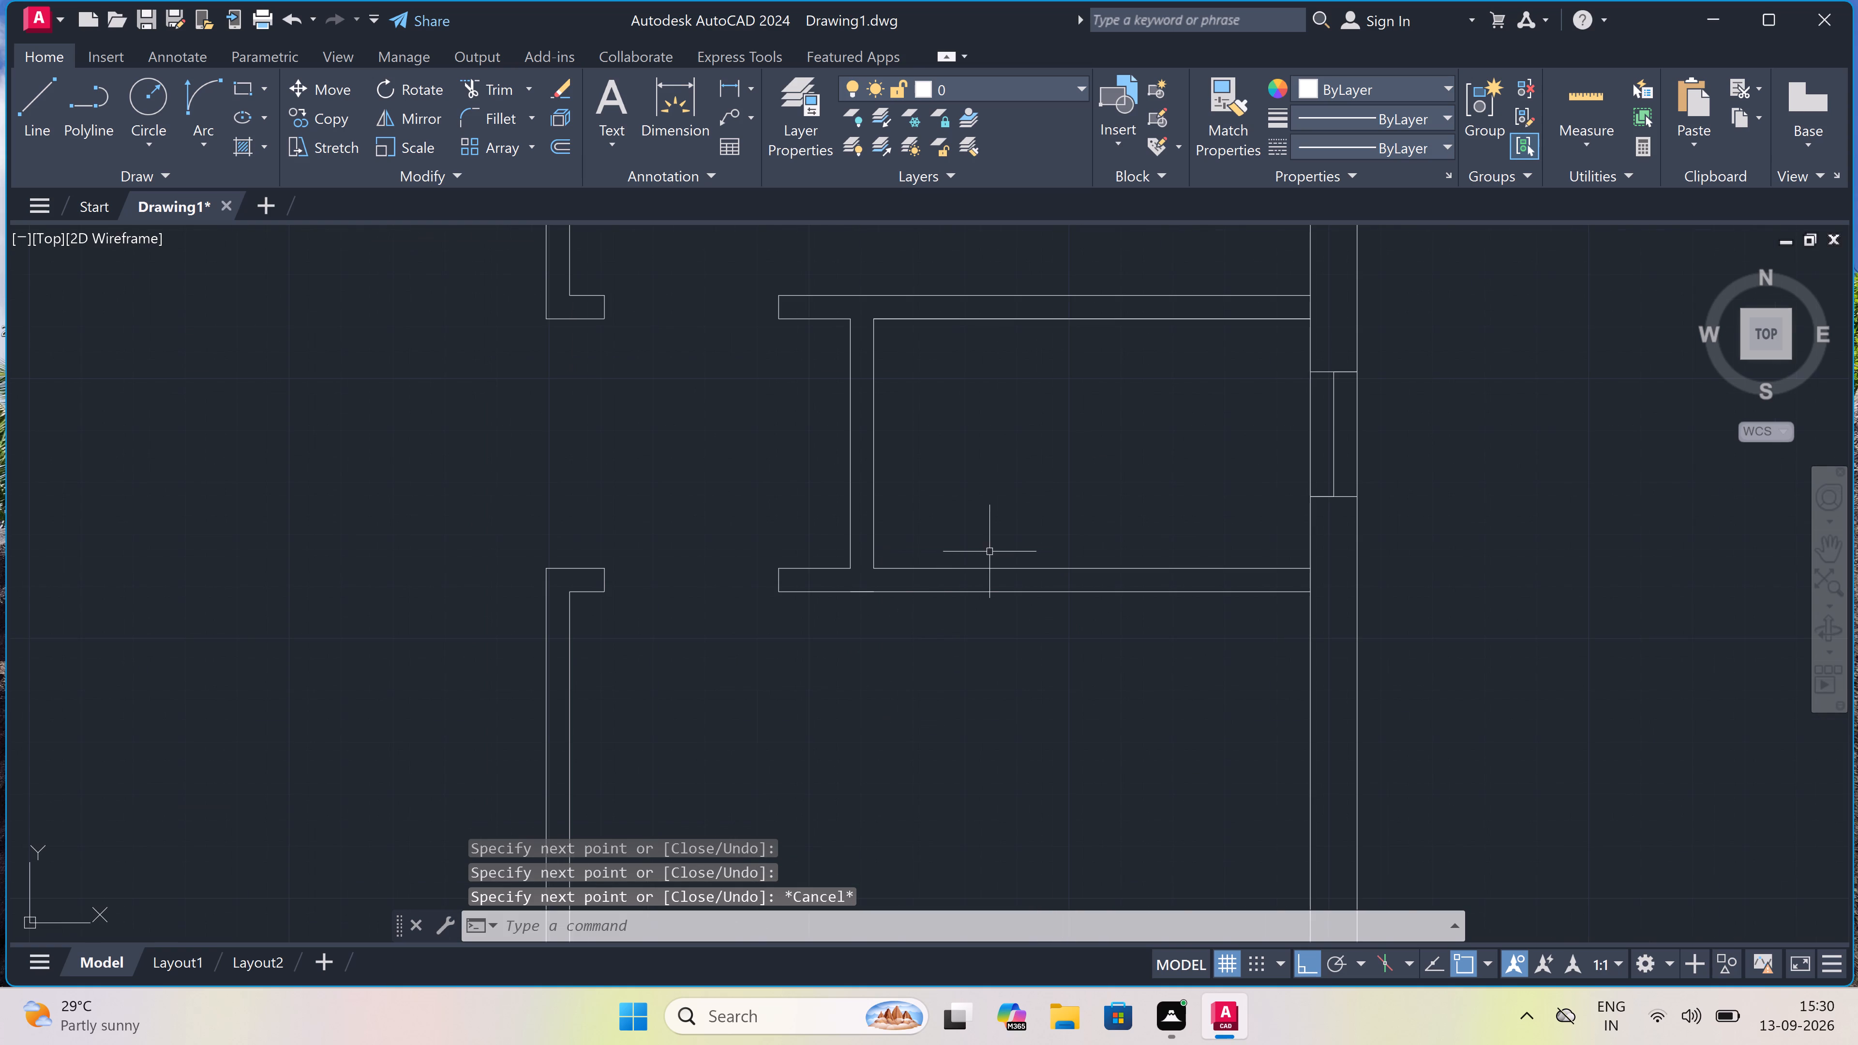
key("space")
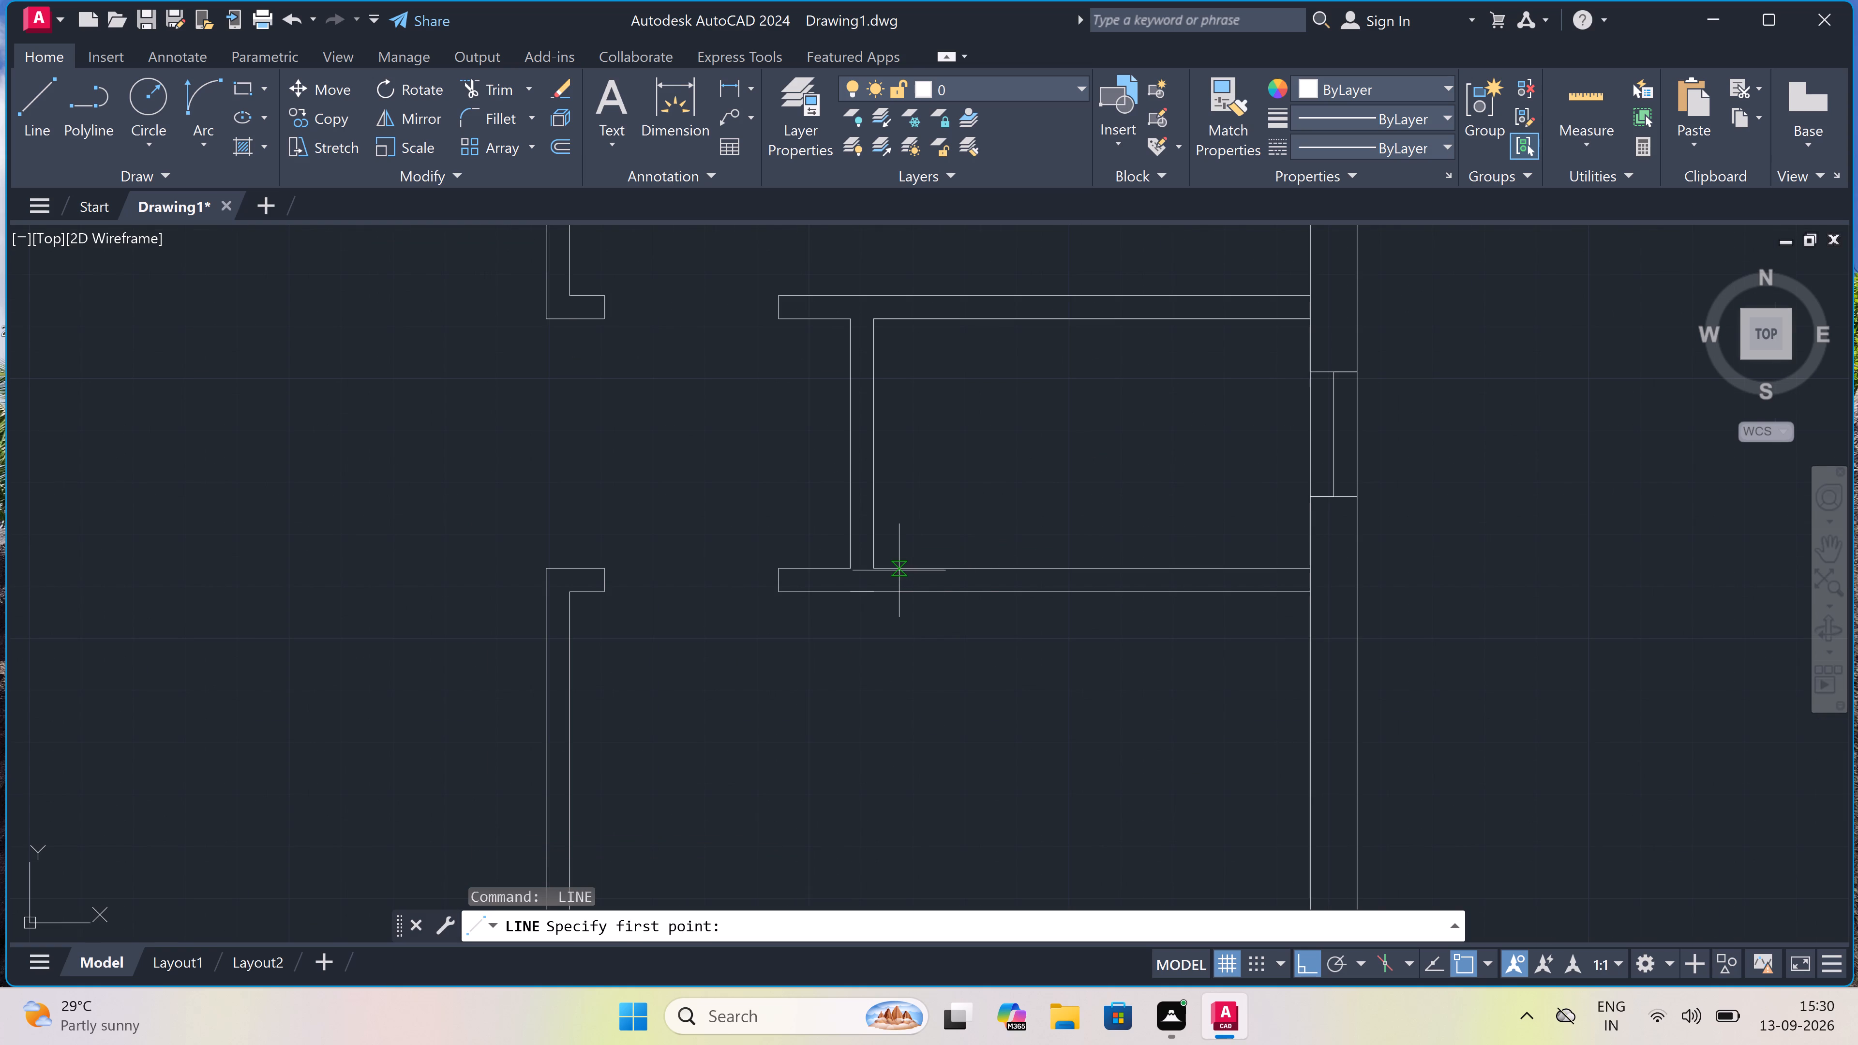
left_click(899, 569)
left_click(899, 592)
left_click(899, 576)
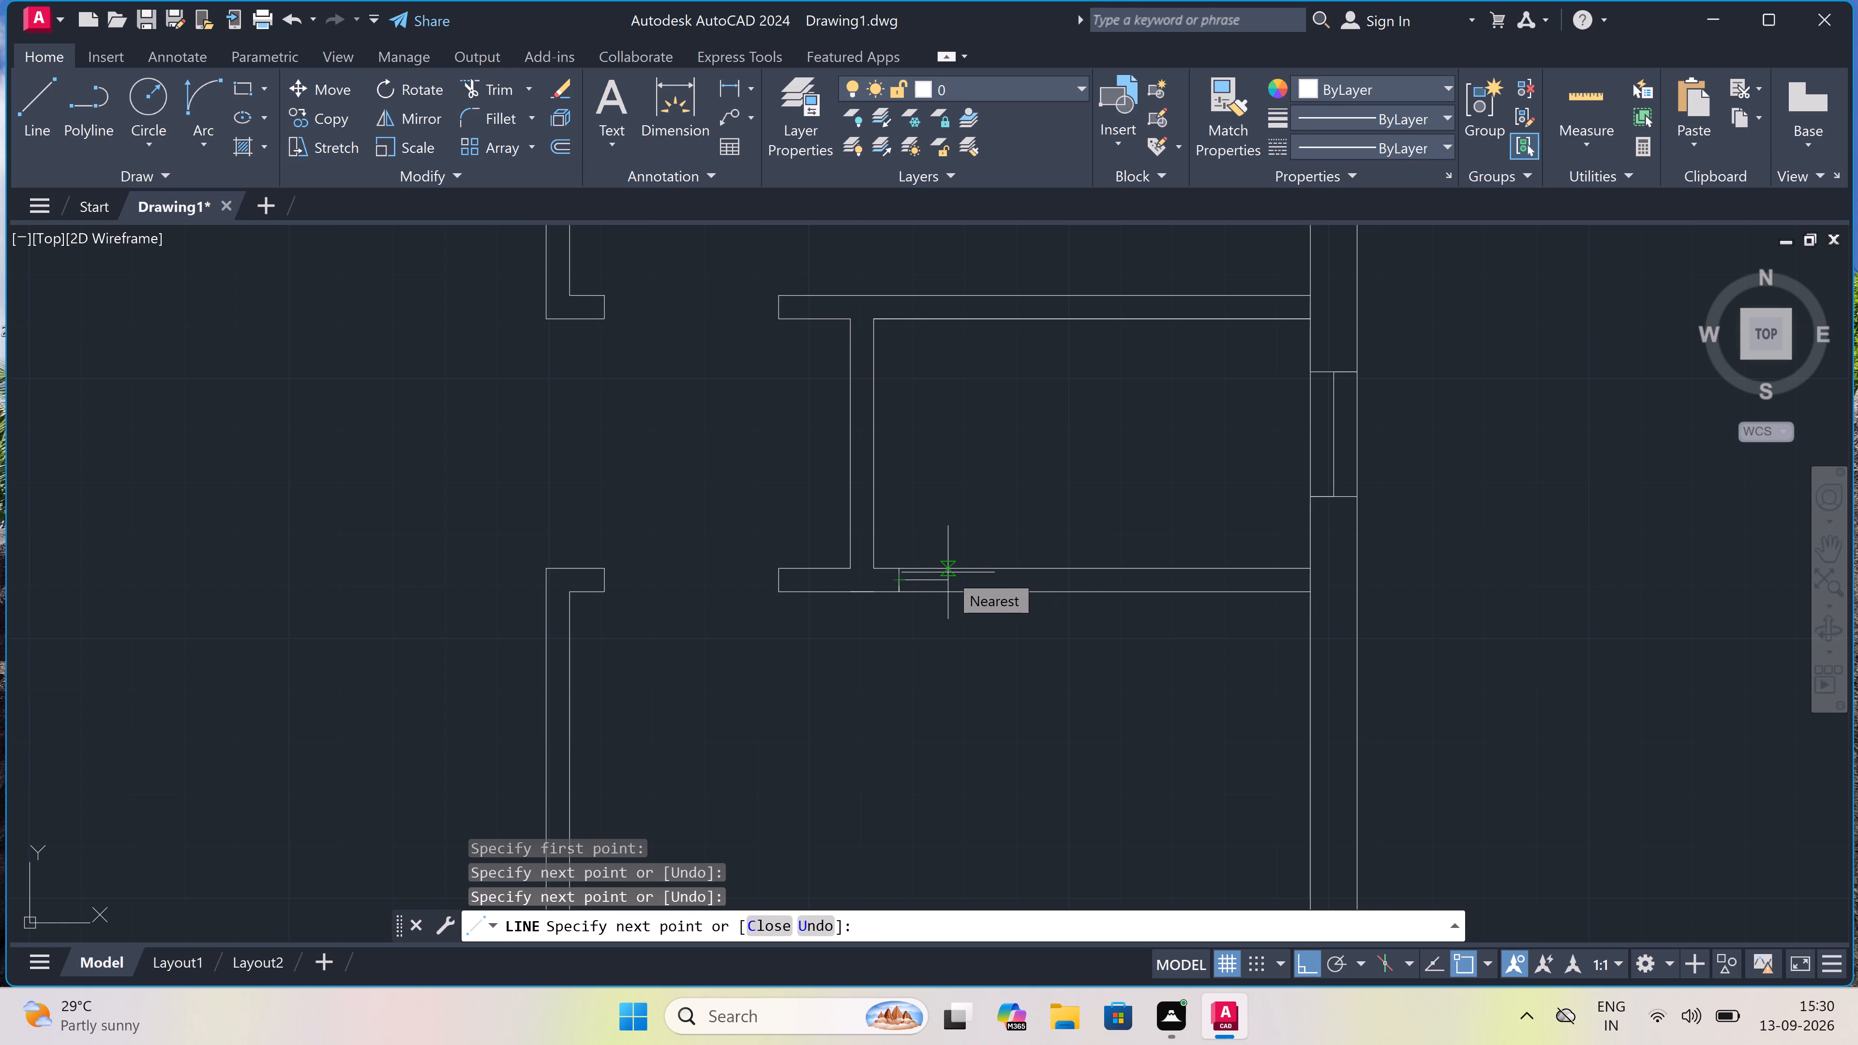
type("2\"")
key("space")
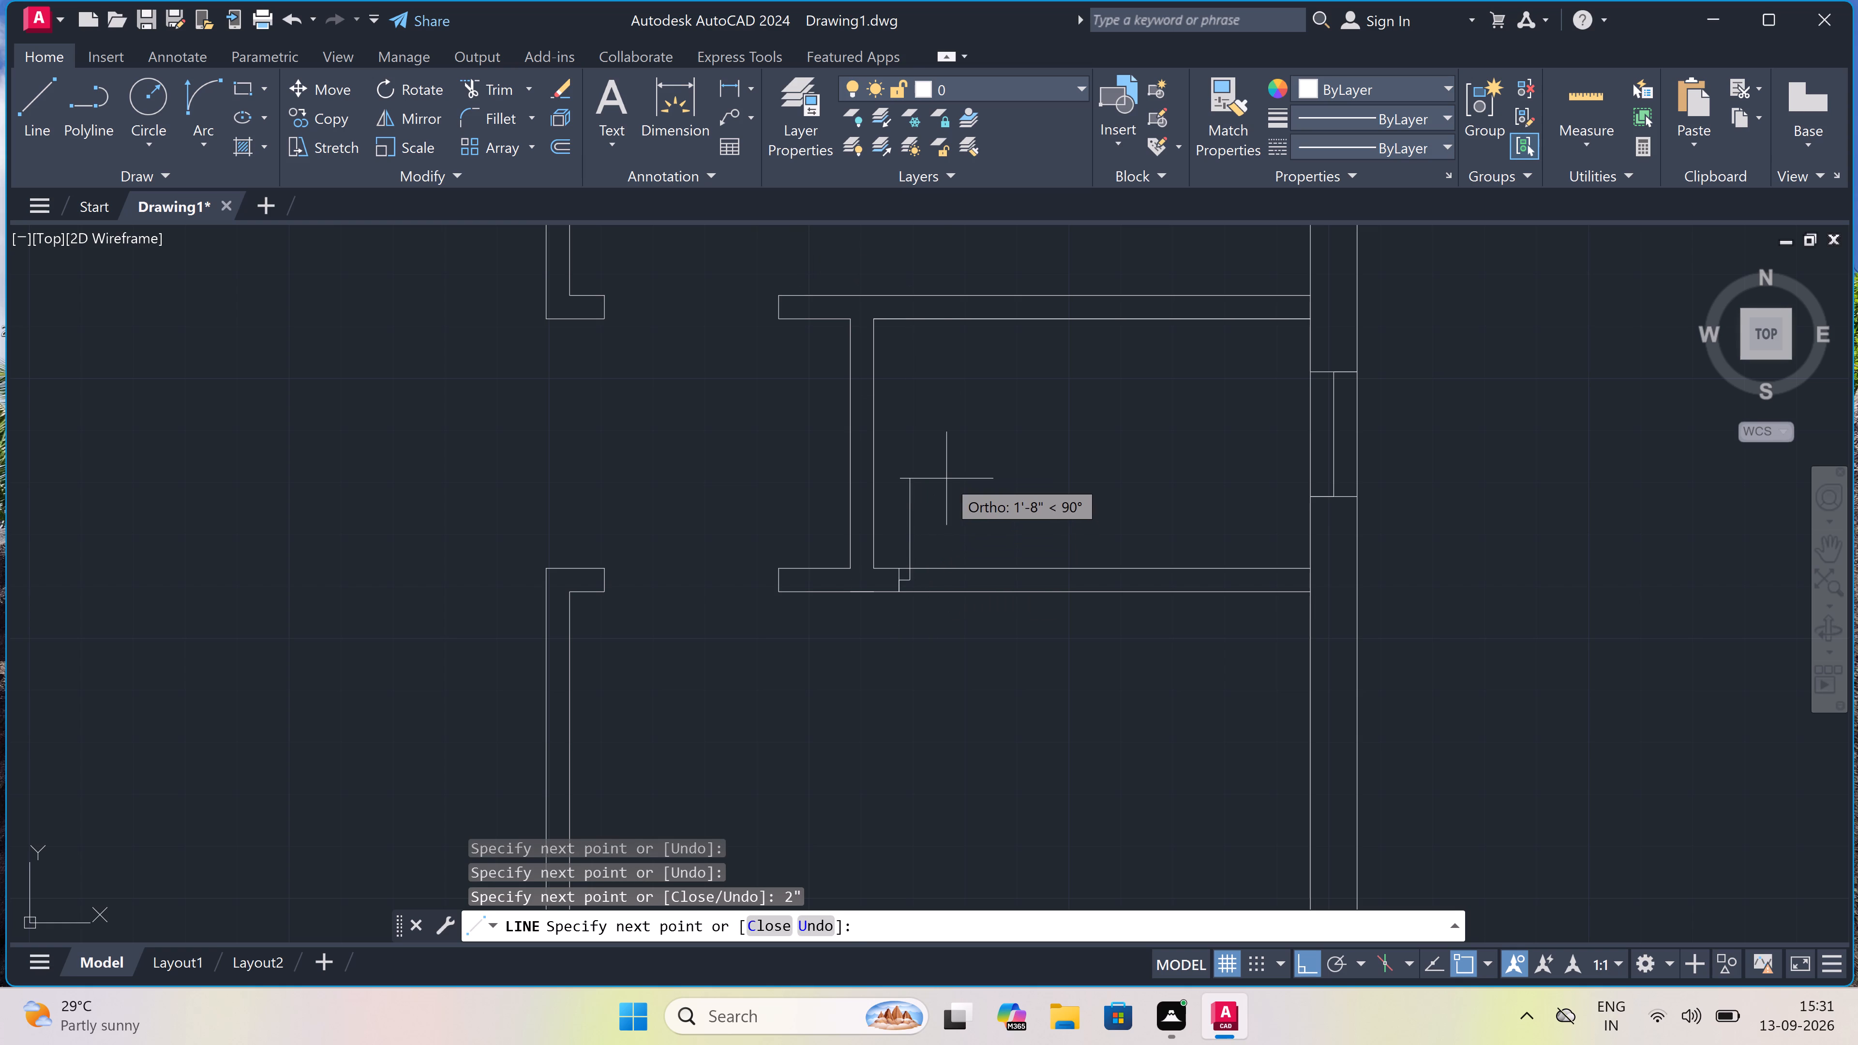
type("2'")
key("space")
key("Escape")
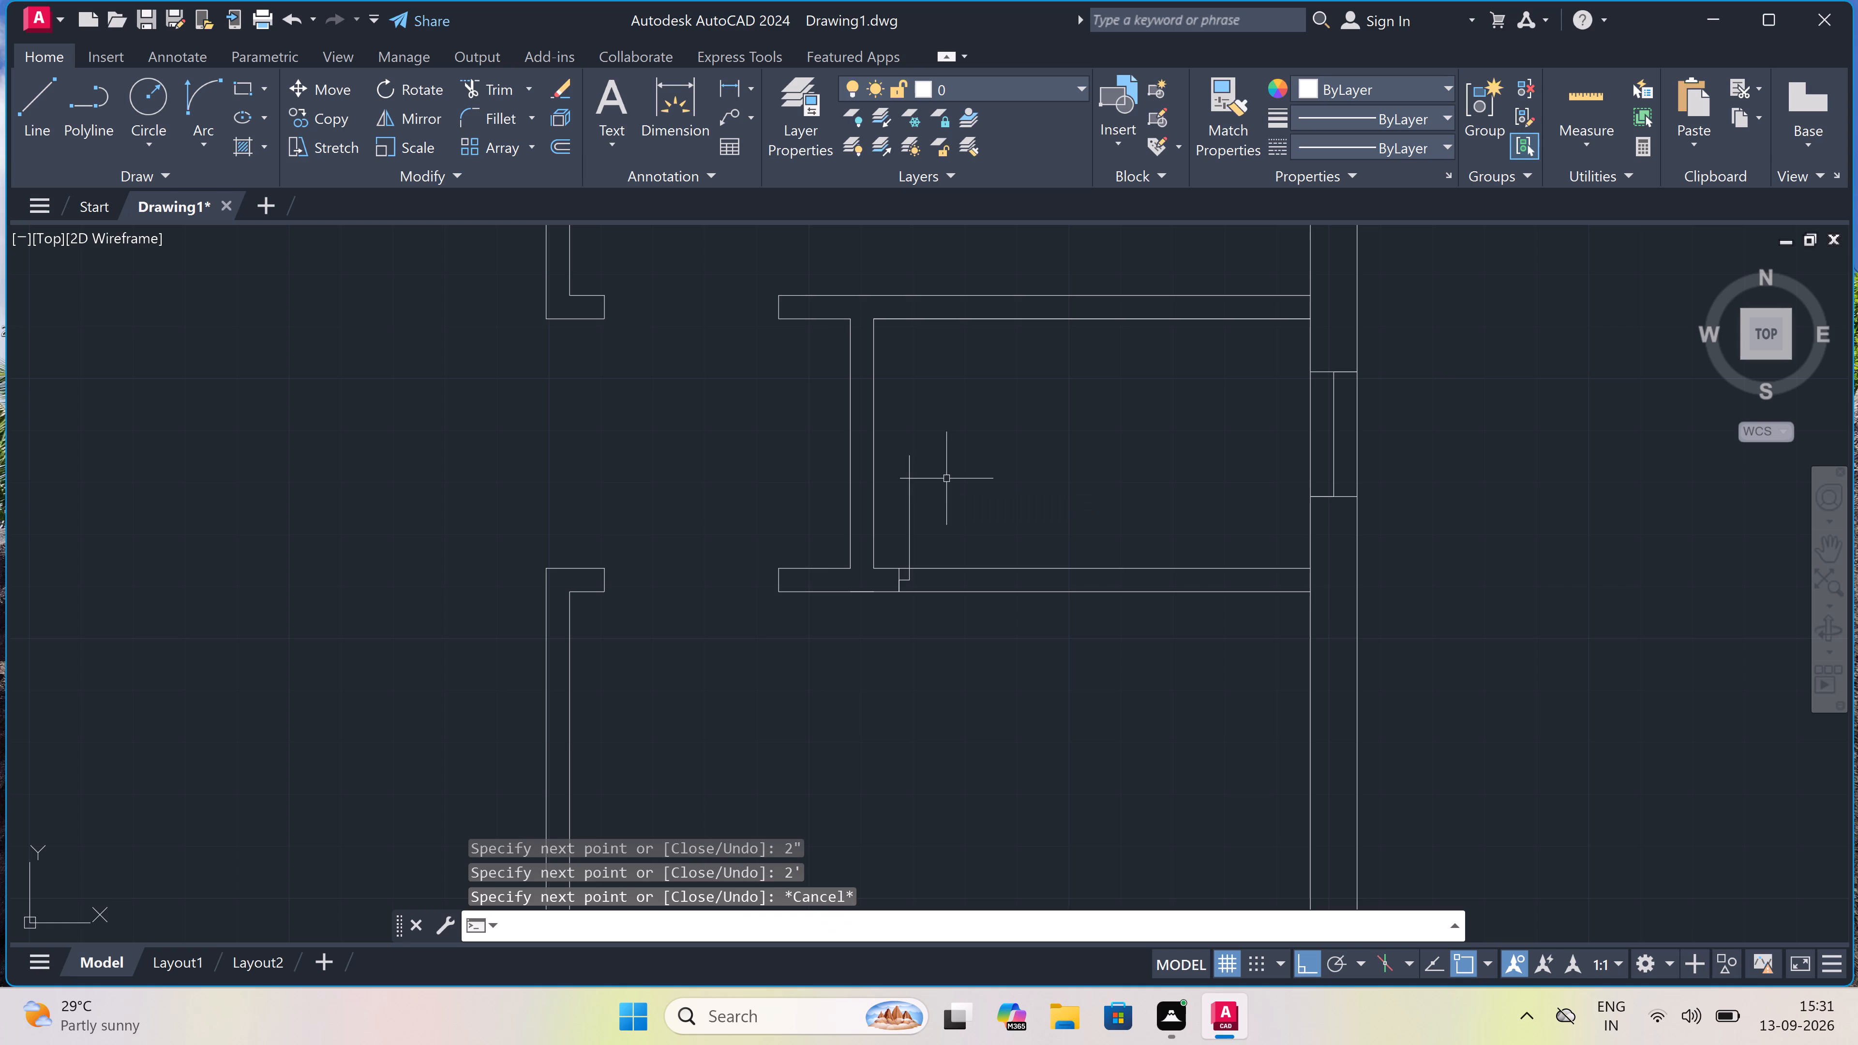
Draw the opposite jamb line across the small room's lower wall, with a 2" stop pointing back toward the door leaf.
scroll(996, 487, "up", 2)
key("space")
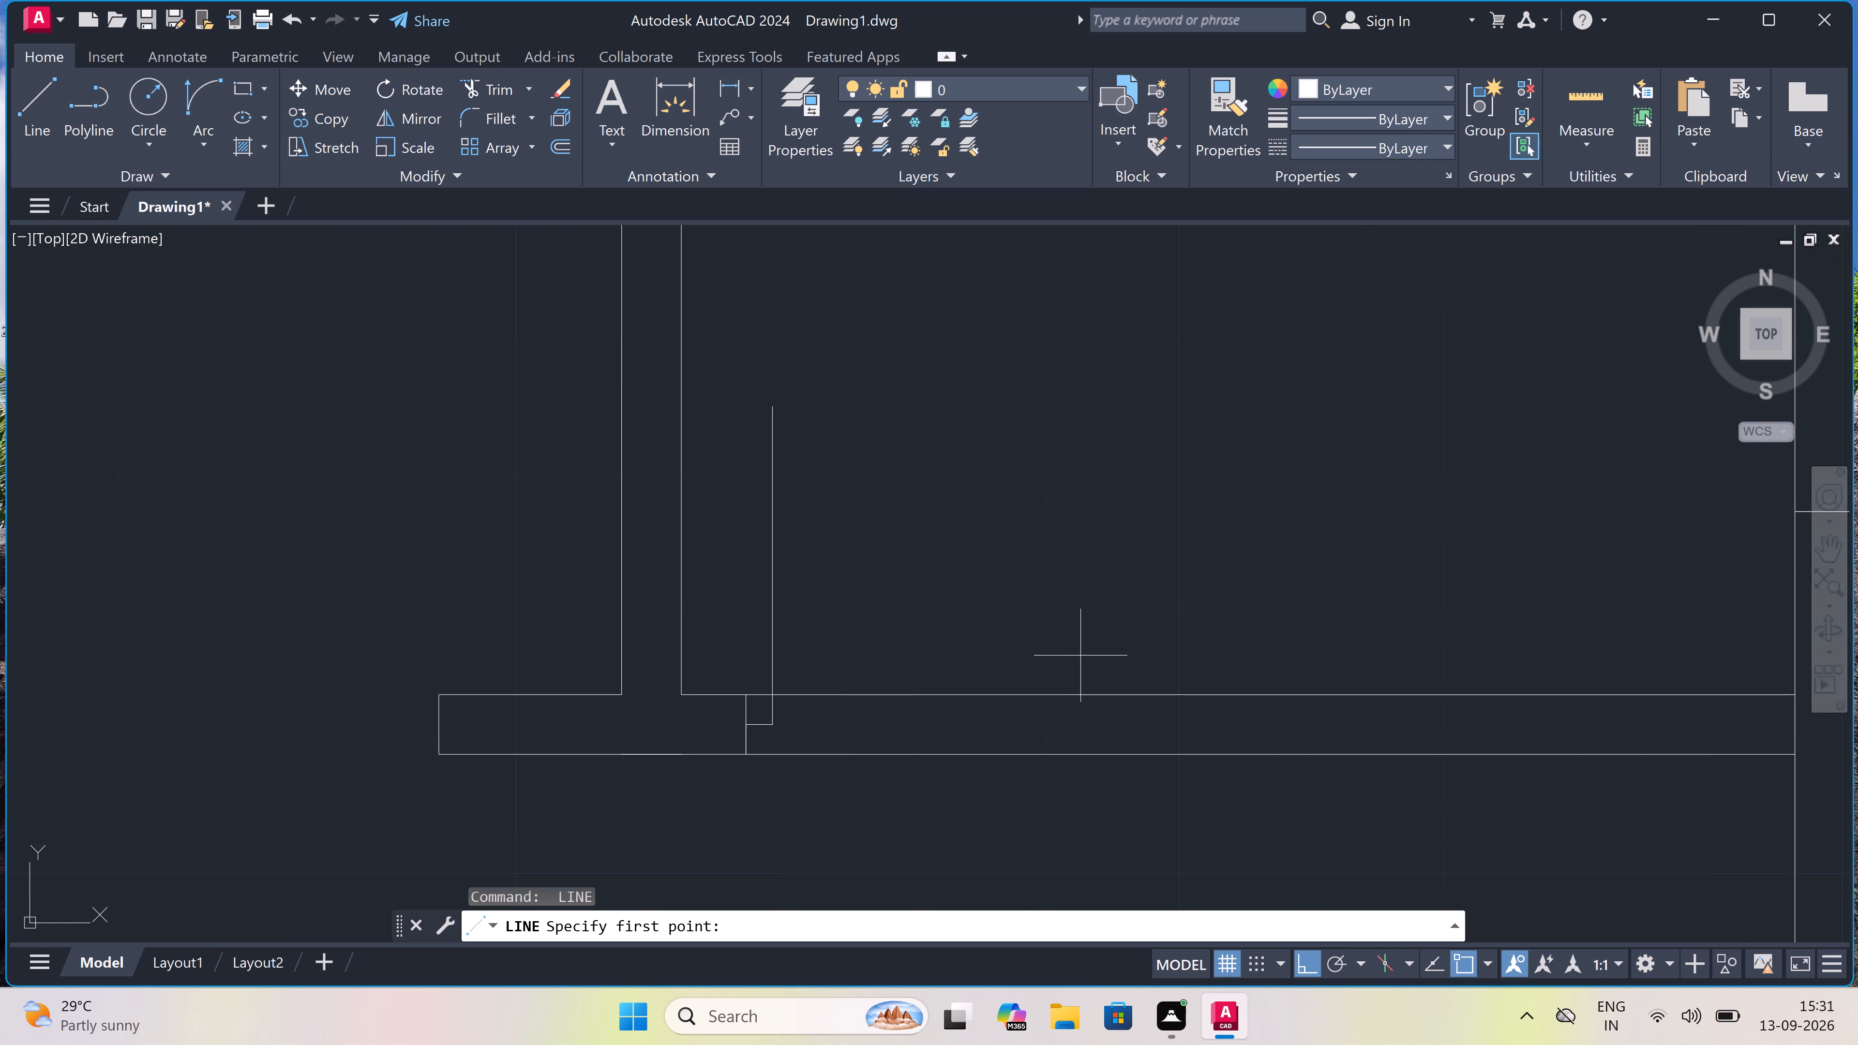
left_click(1132, 700)
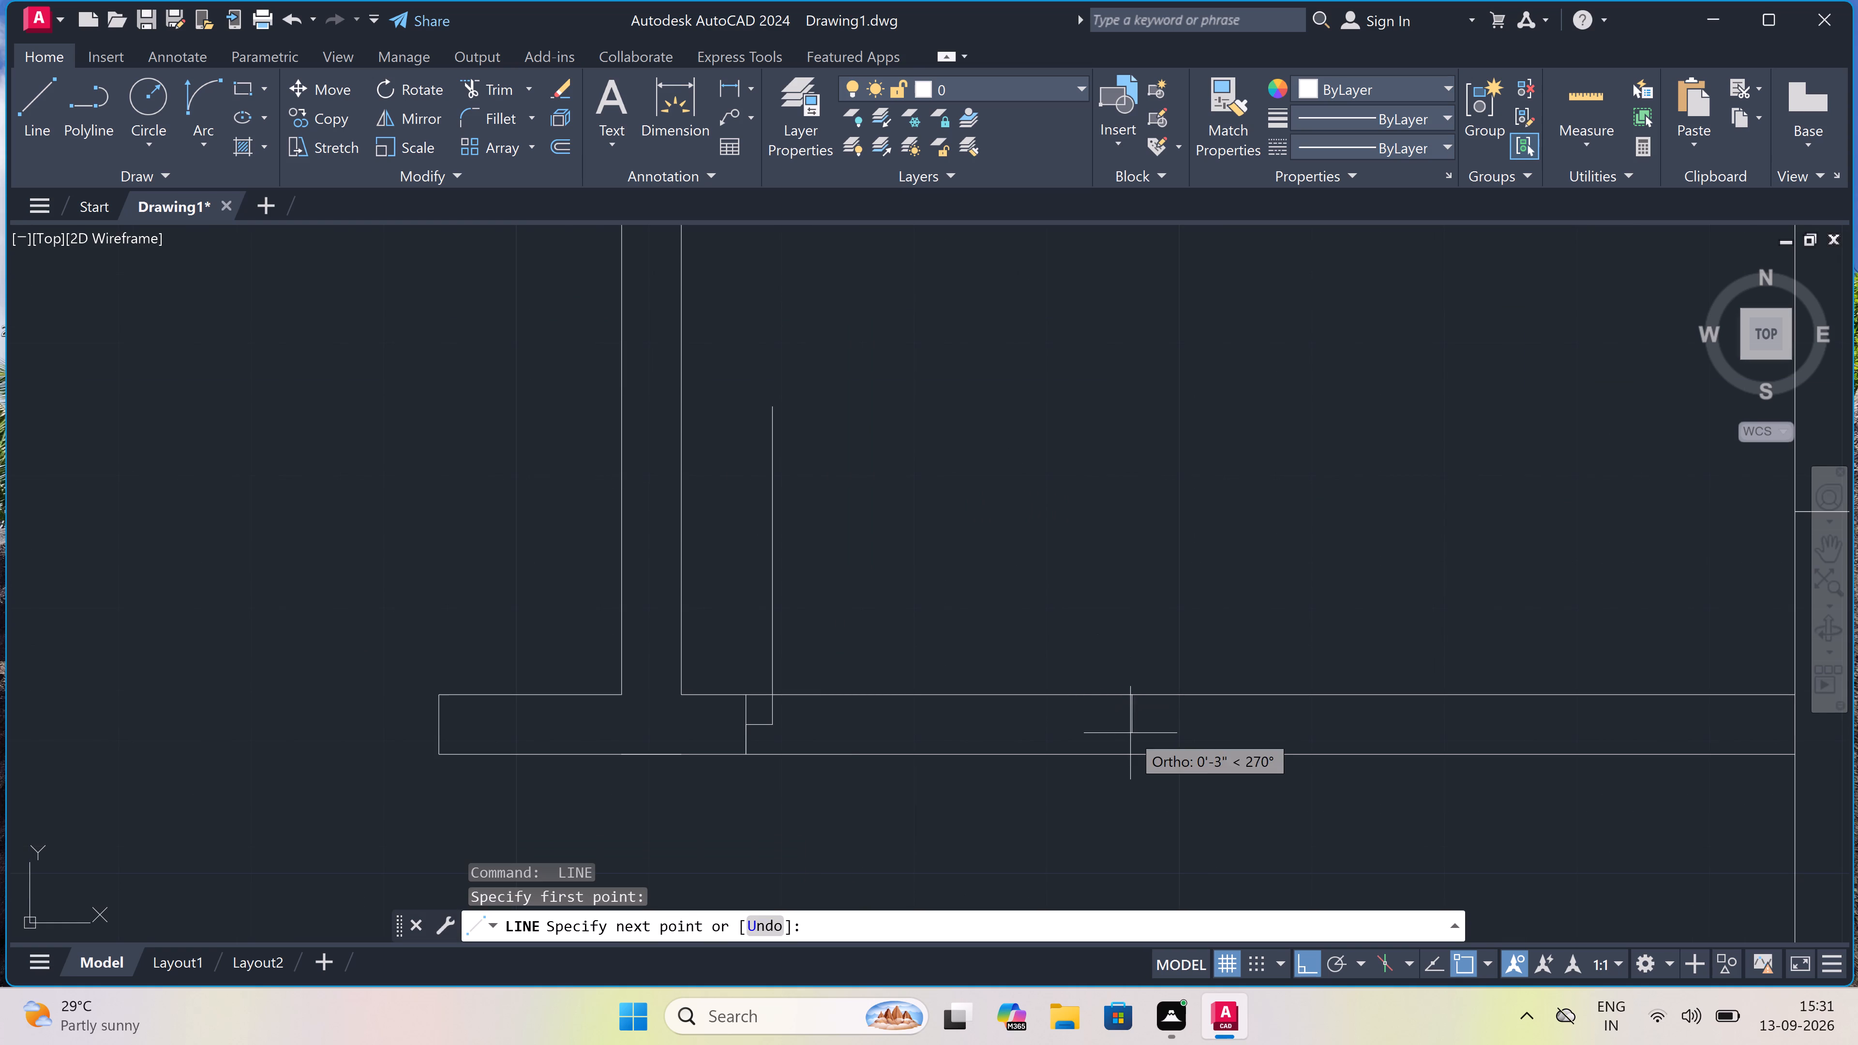
left_click(1129, 759)
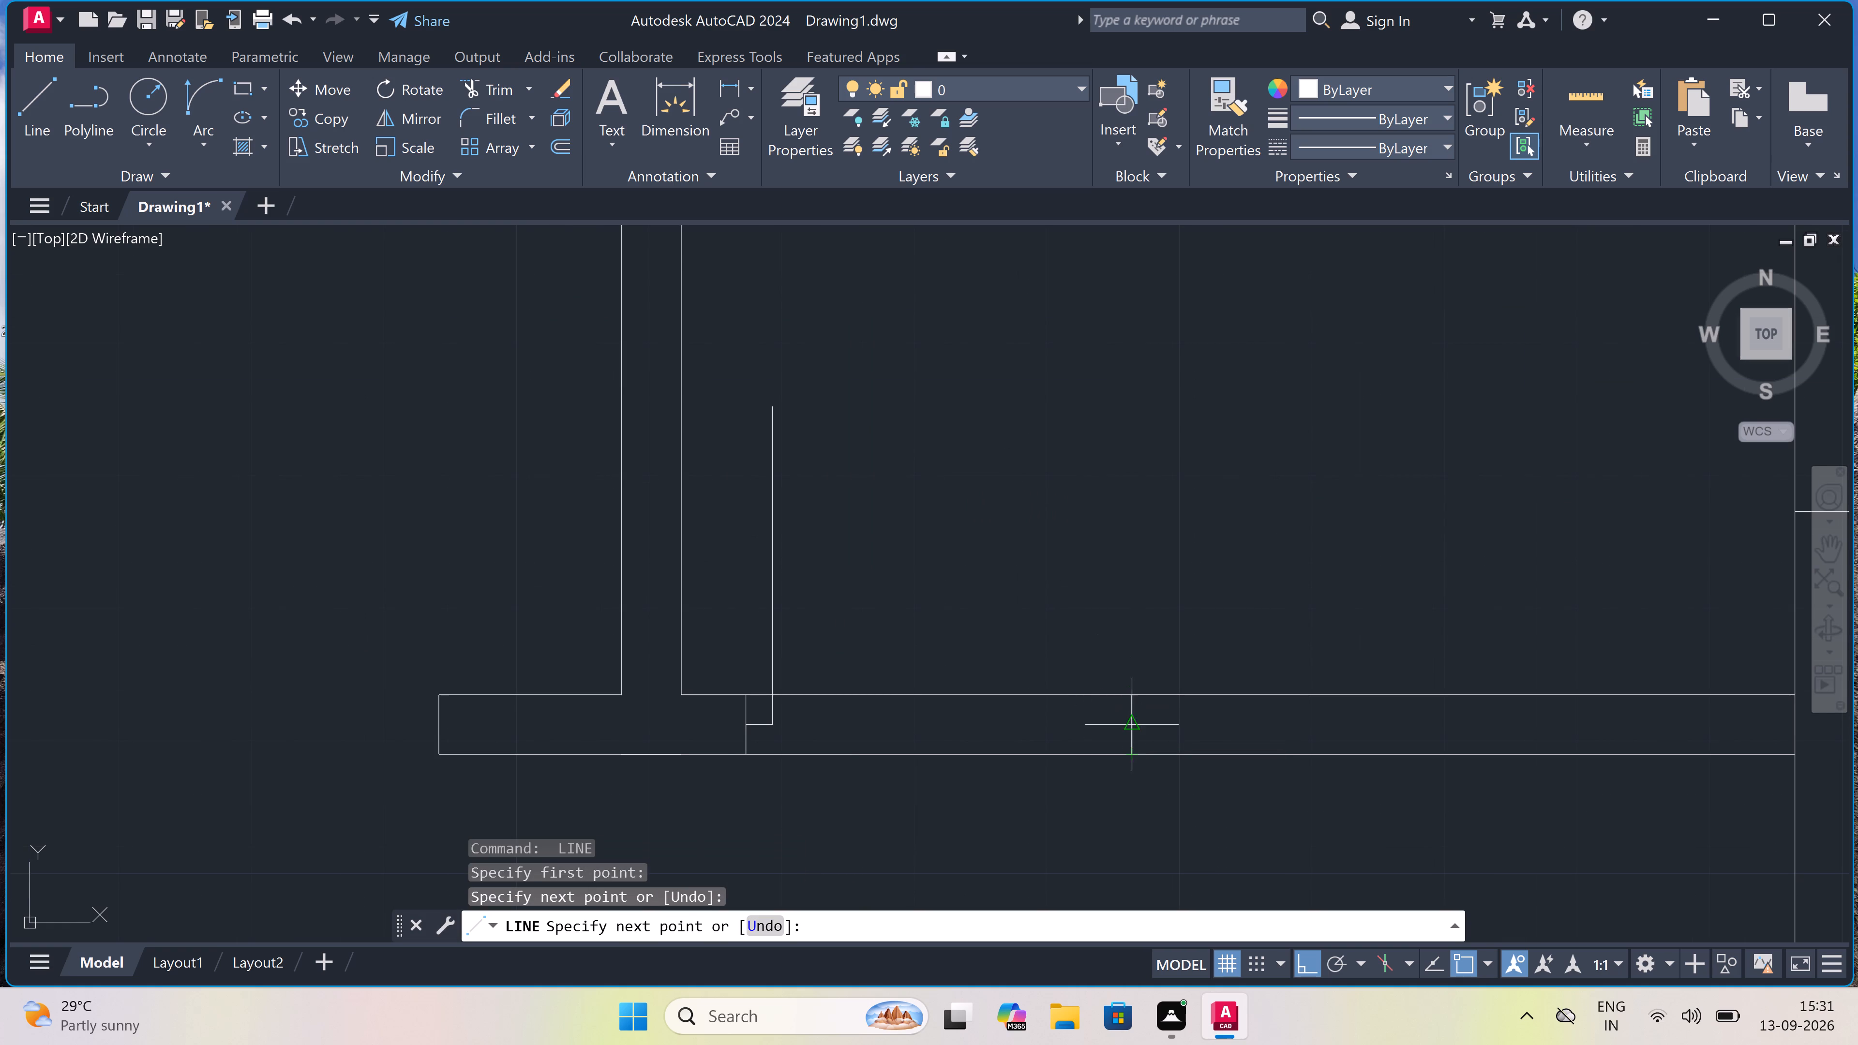
left_click_drag(1132, 727, 1127, 727)
type("2\"")
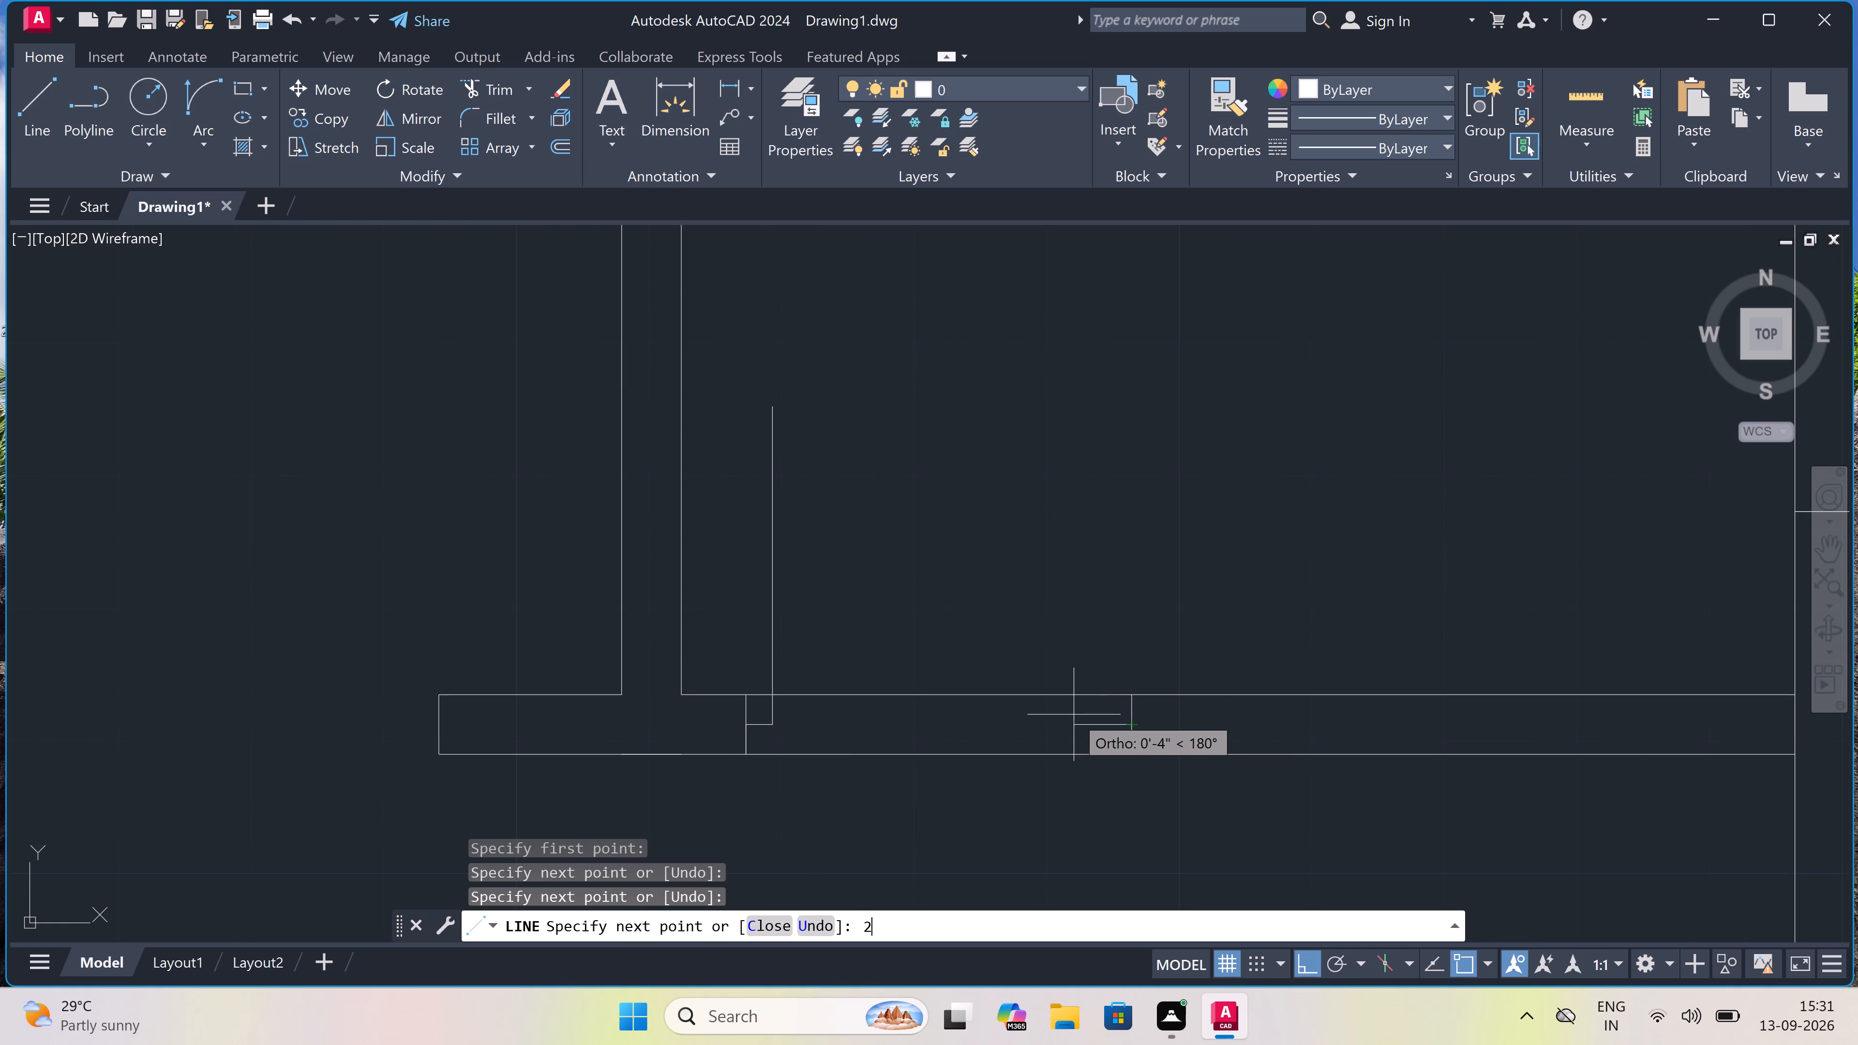
key("space")
key("Escape")
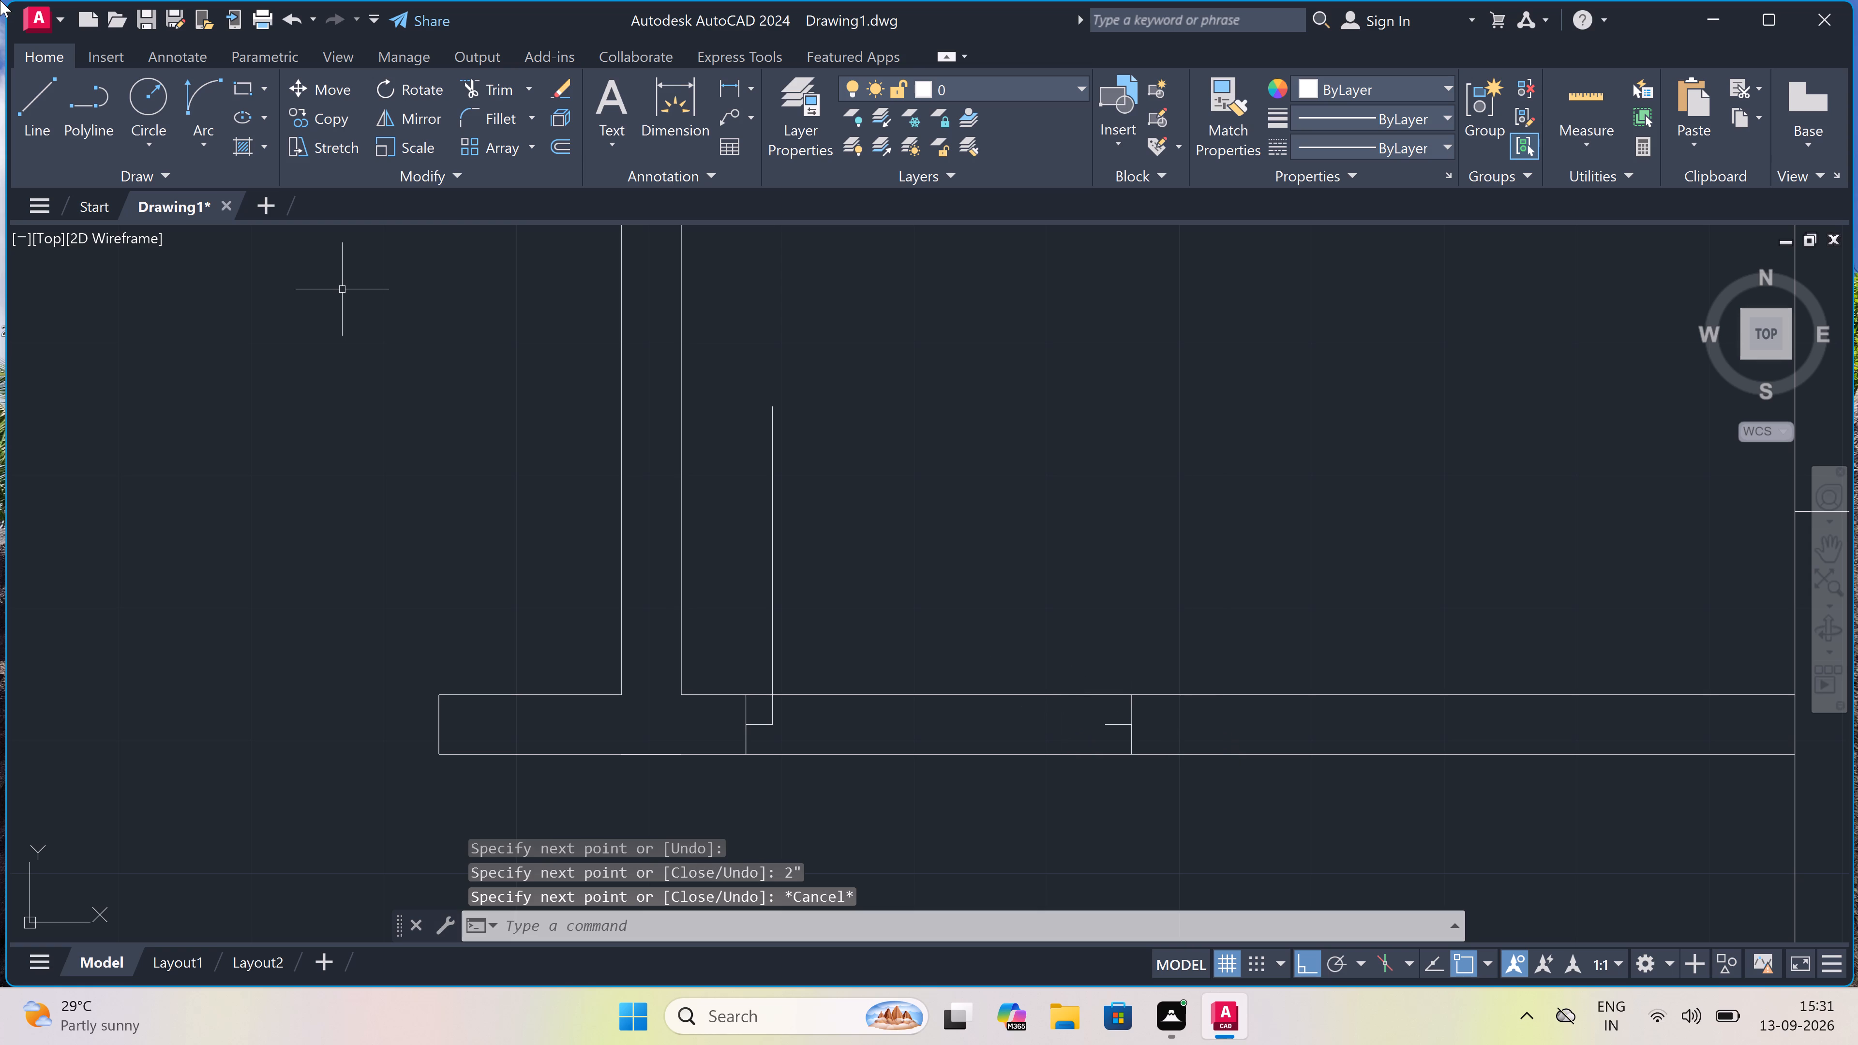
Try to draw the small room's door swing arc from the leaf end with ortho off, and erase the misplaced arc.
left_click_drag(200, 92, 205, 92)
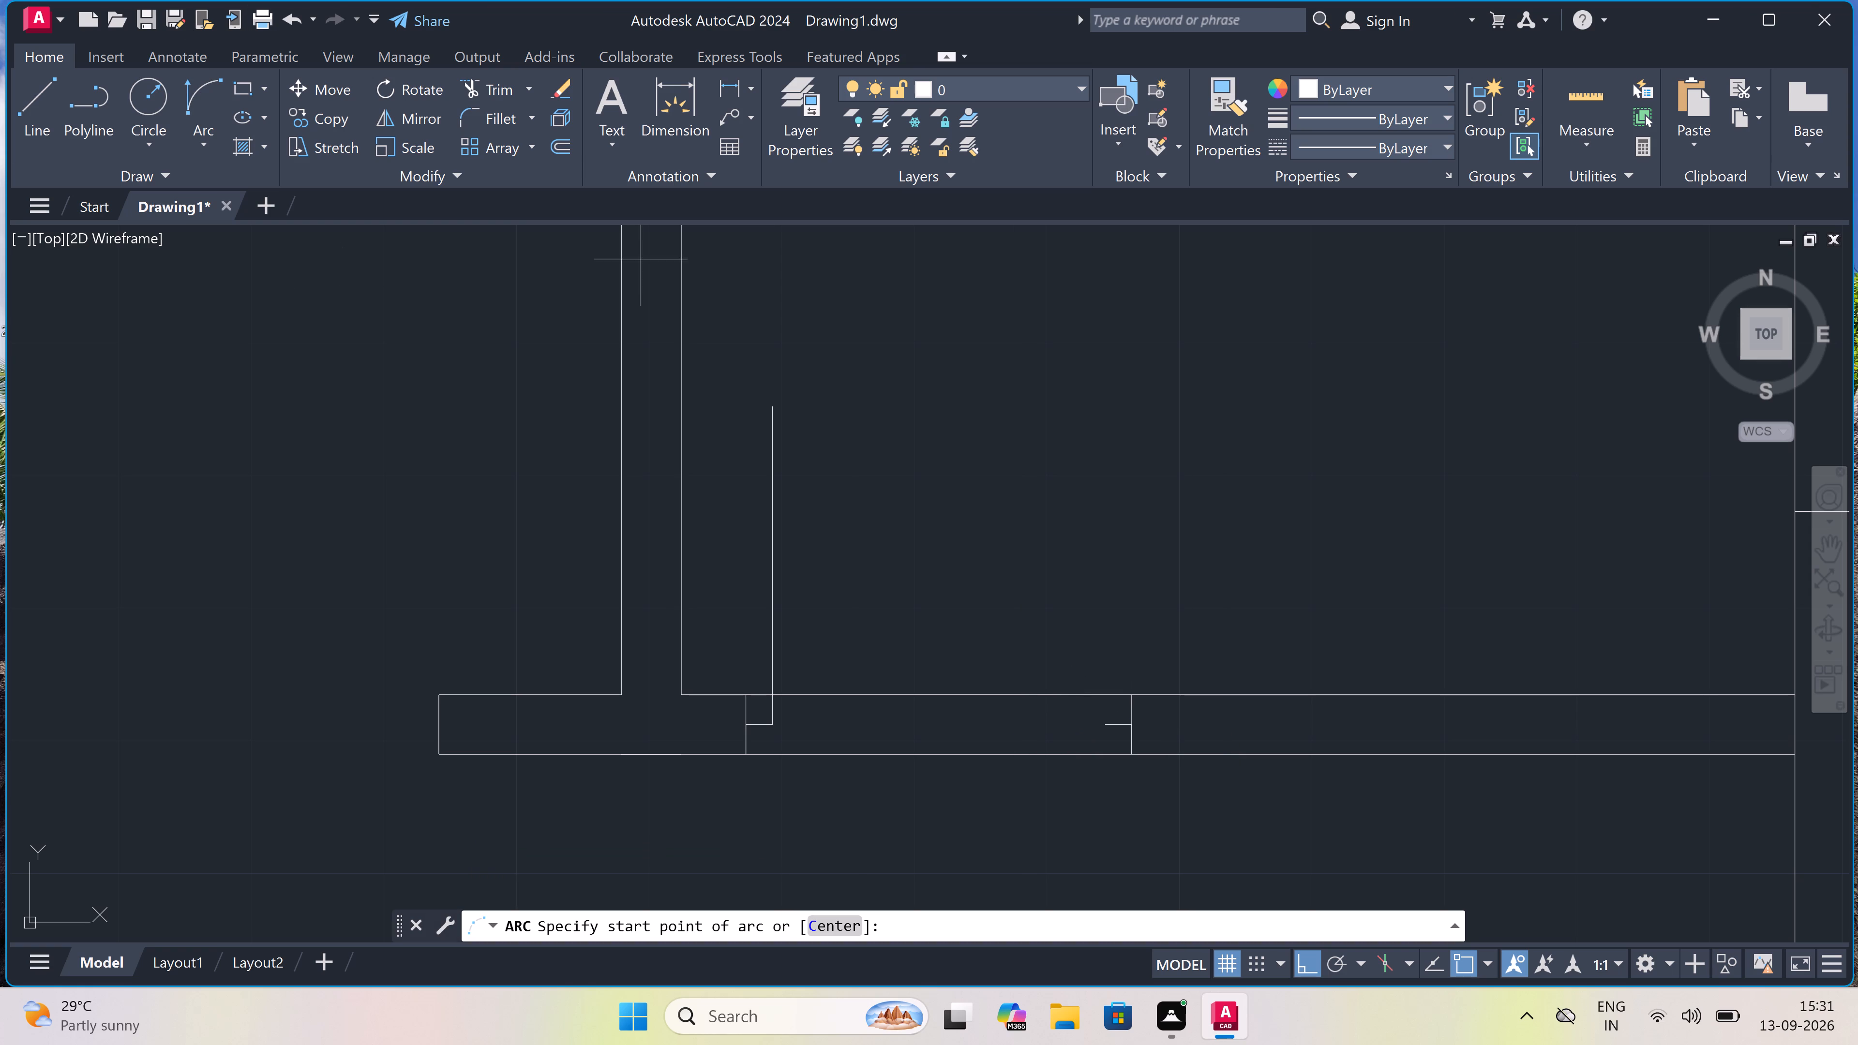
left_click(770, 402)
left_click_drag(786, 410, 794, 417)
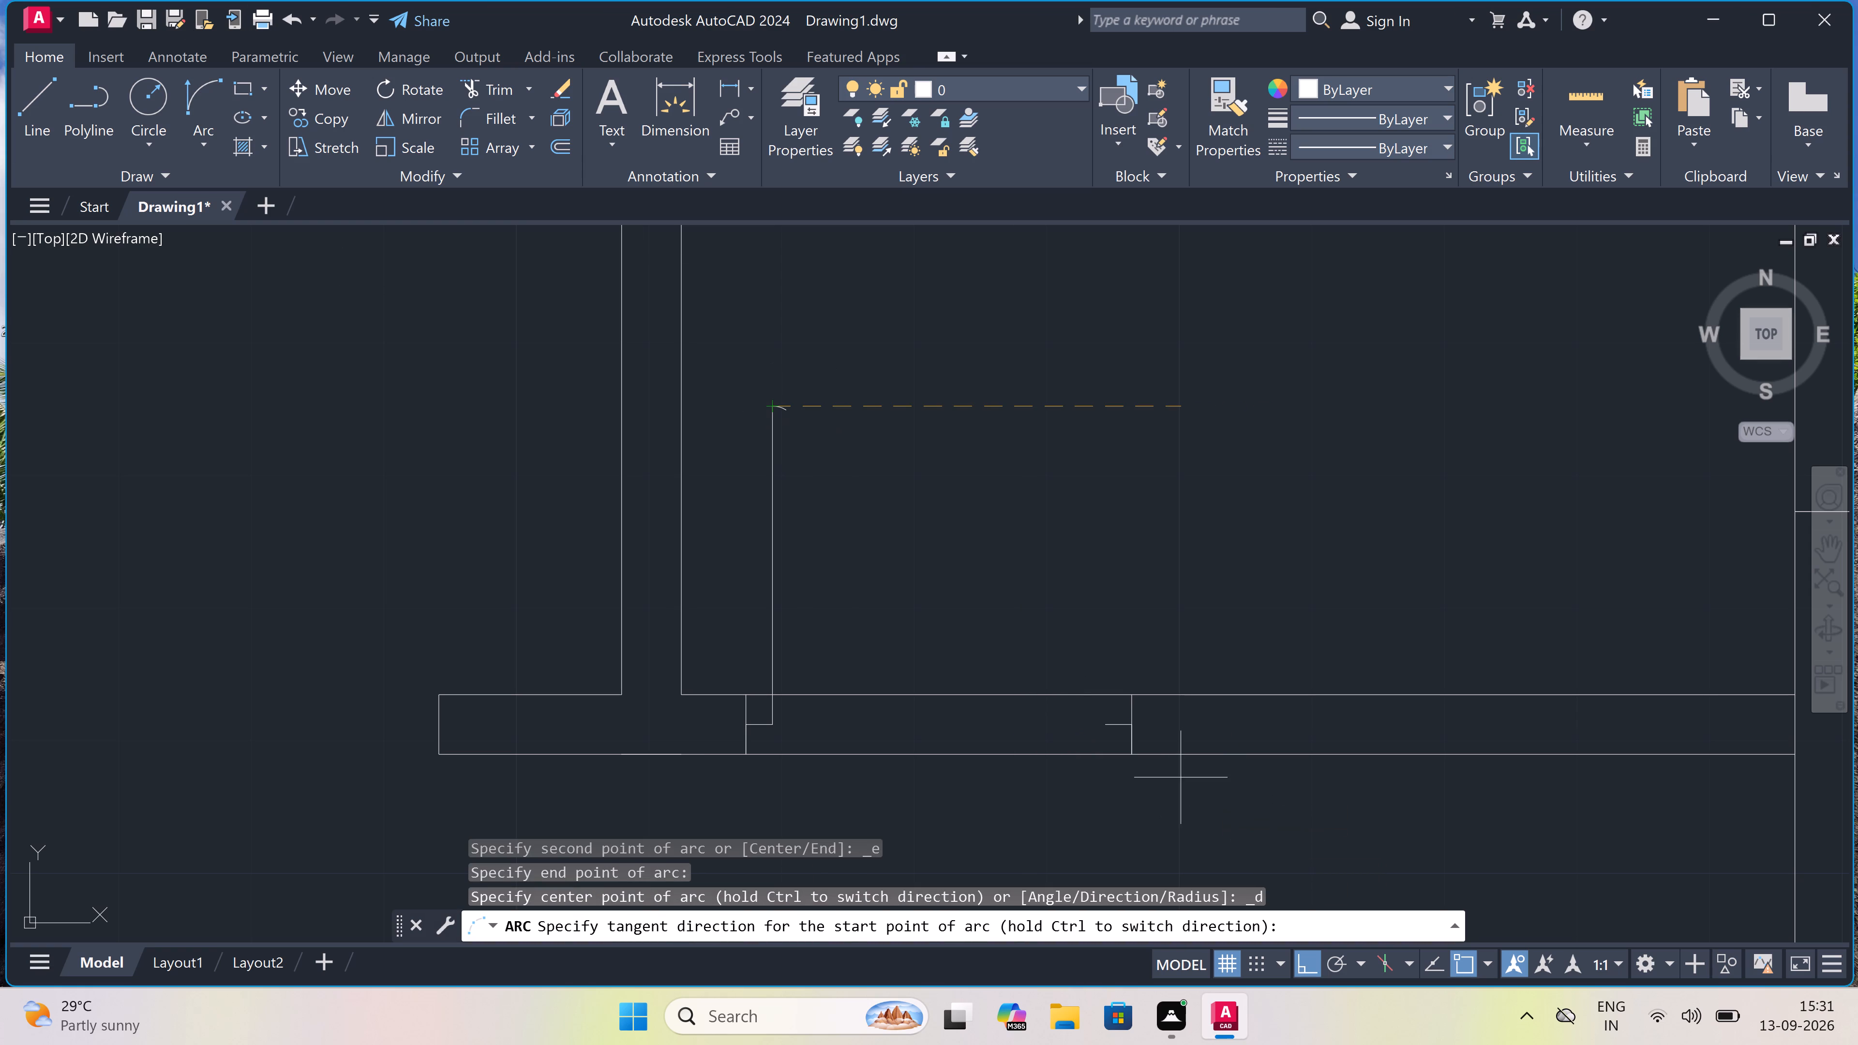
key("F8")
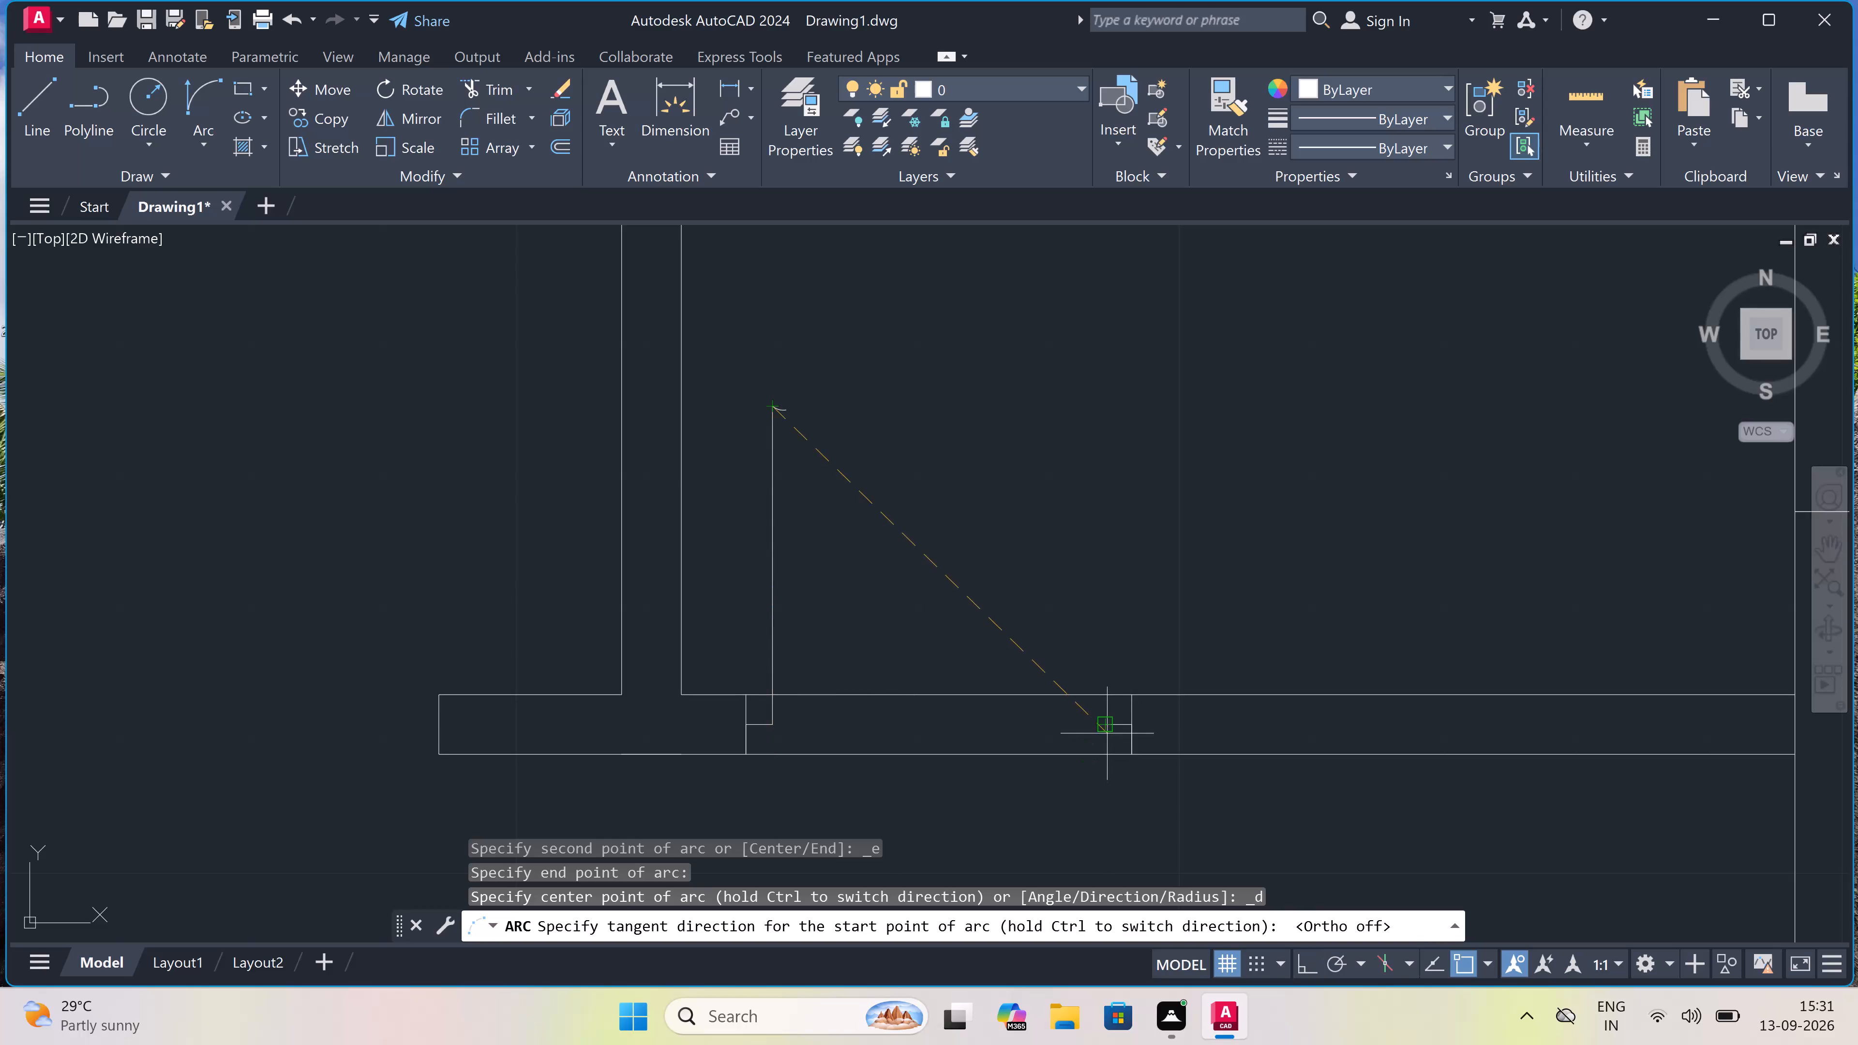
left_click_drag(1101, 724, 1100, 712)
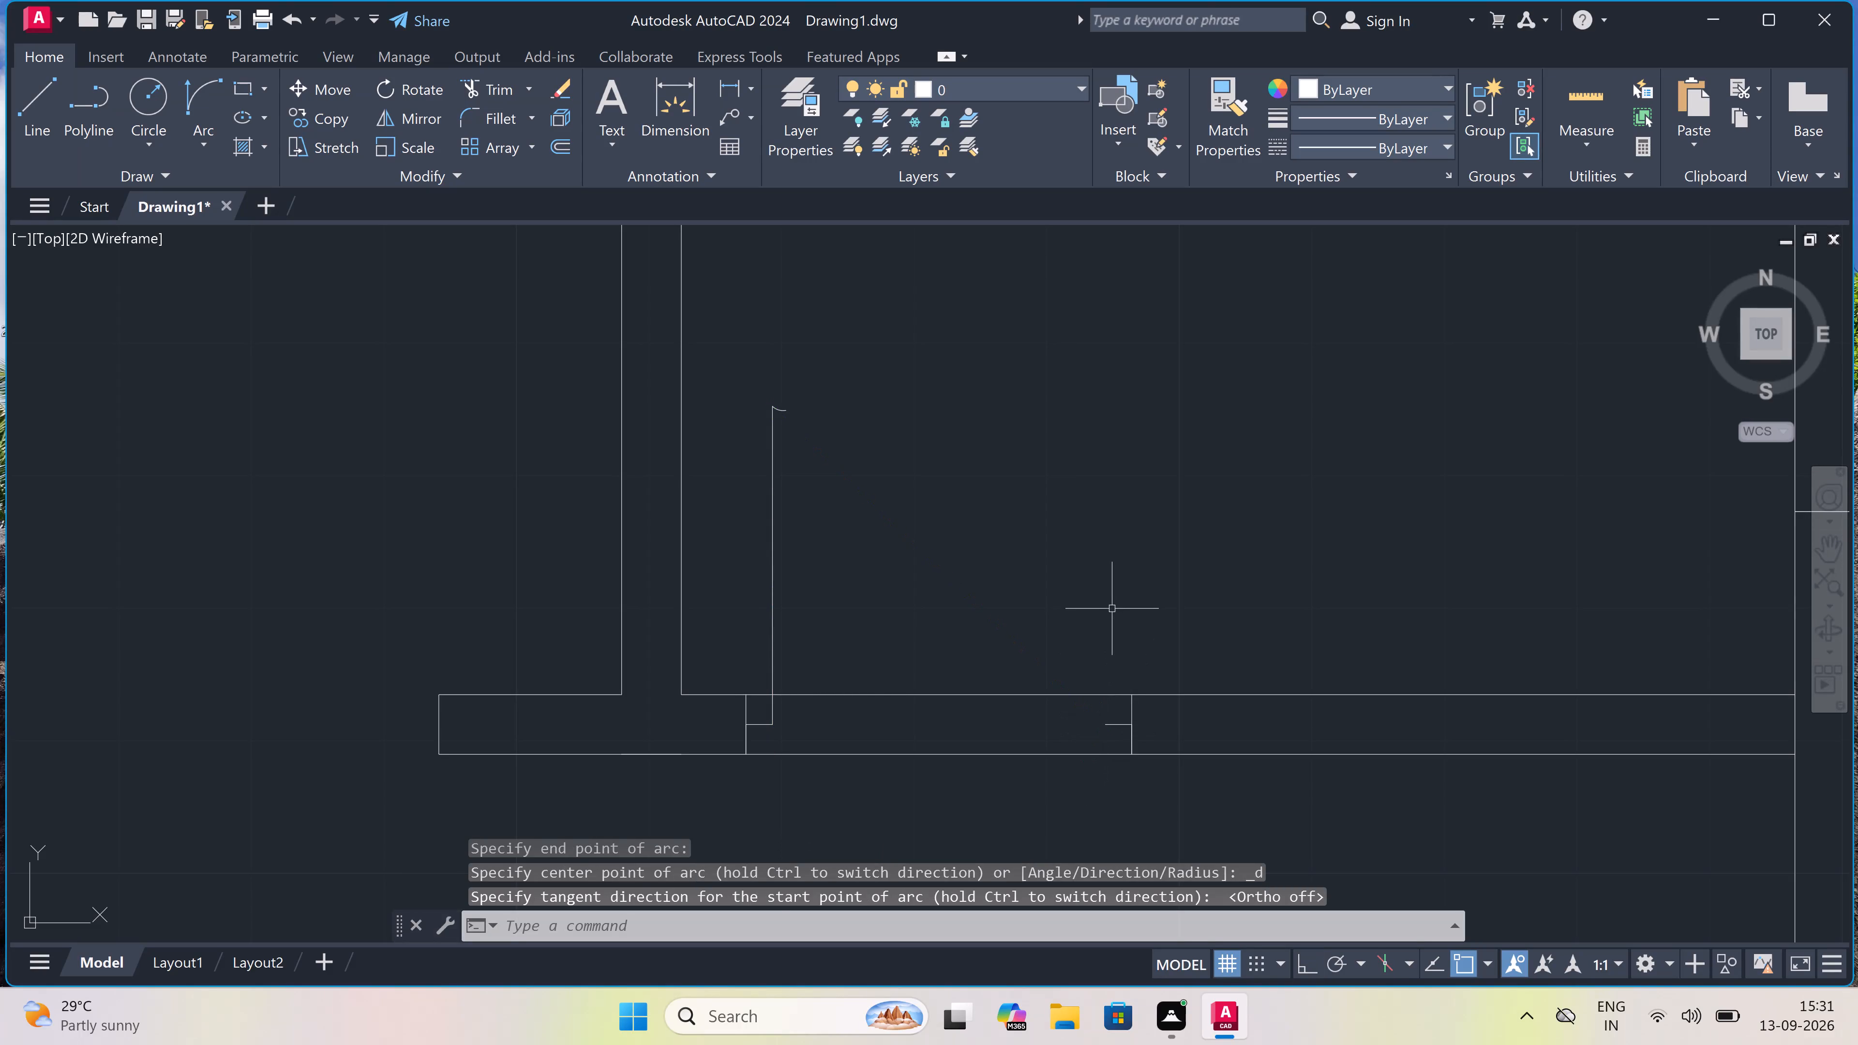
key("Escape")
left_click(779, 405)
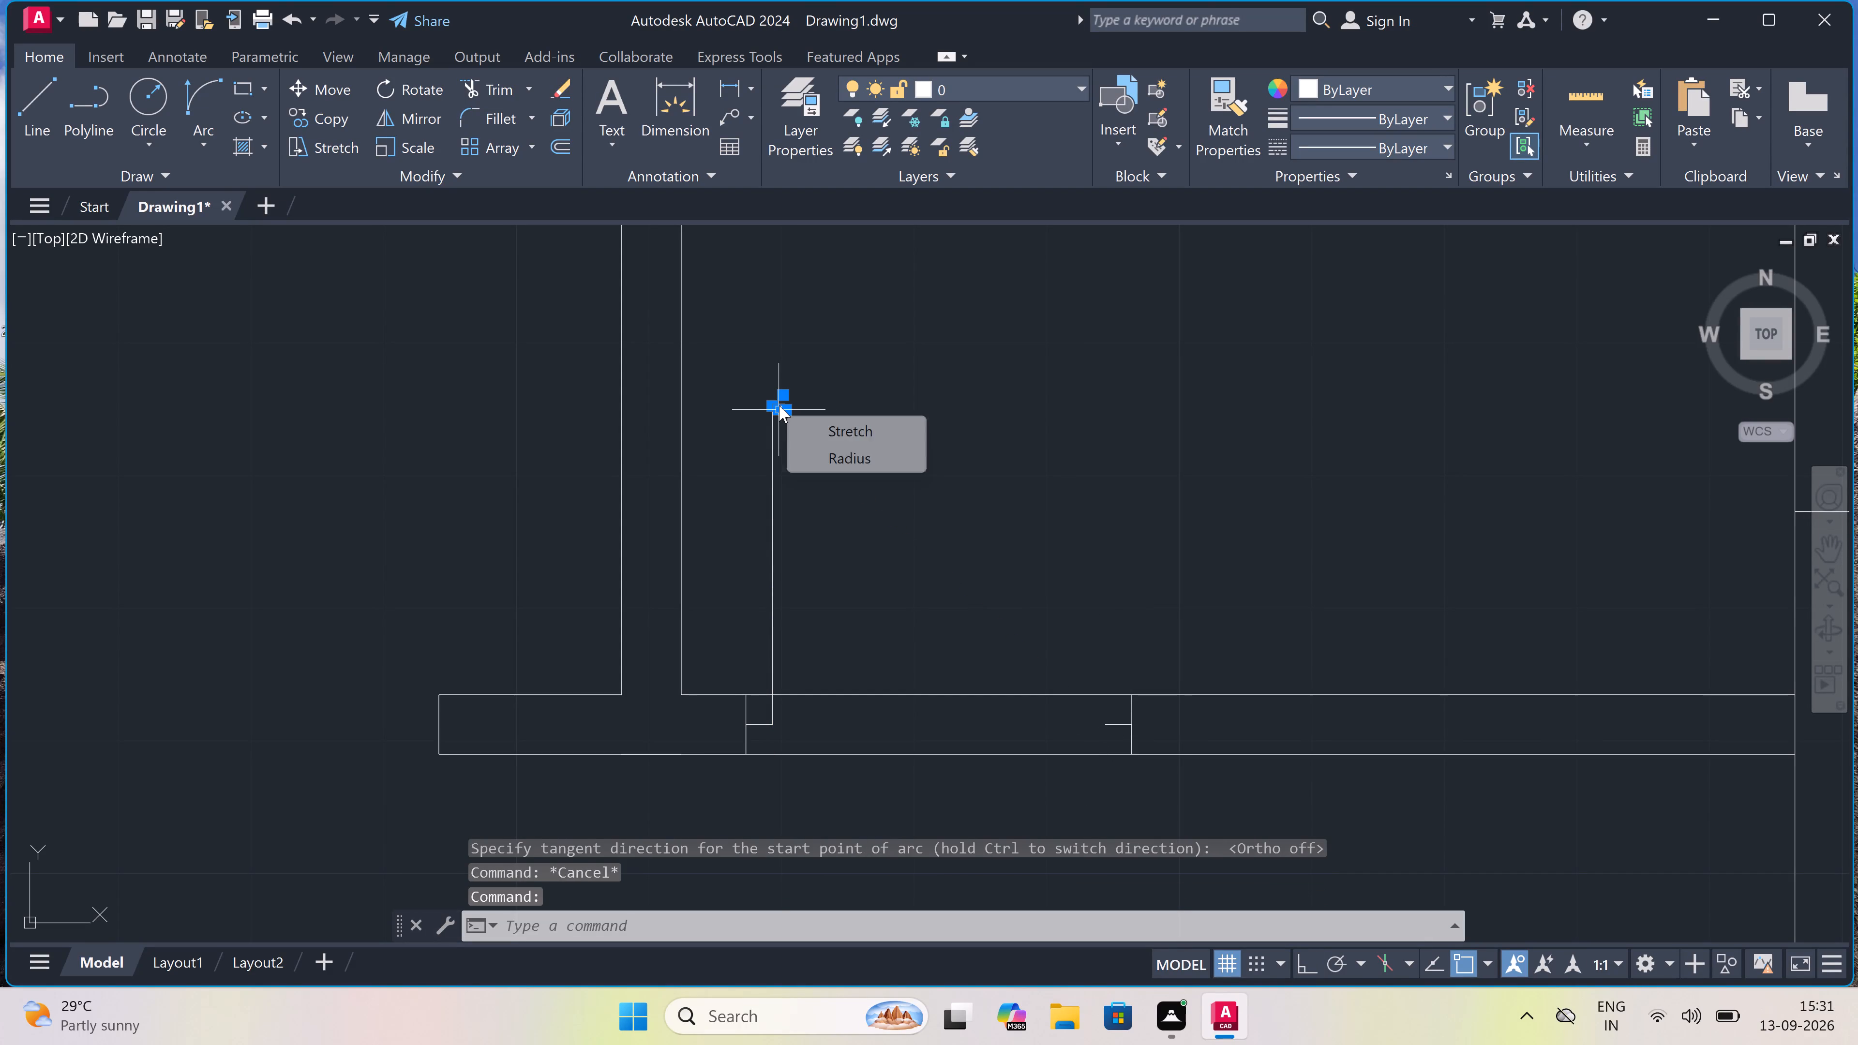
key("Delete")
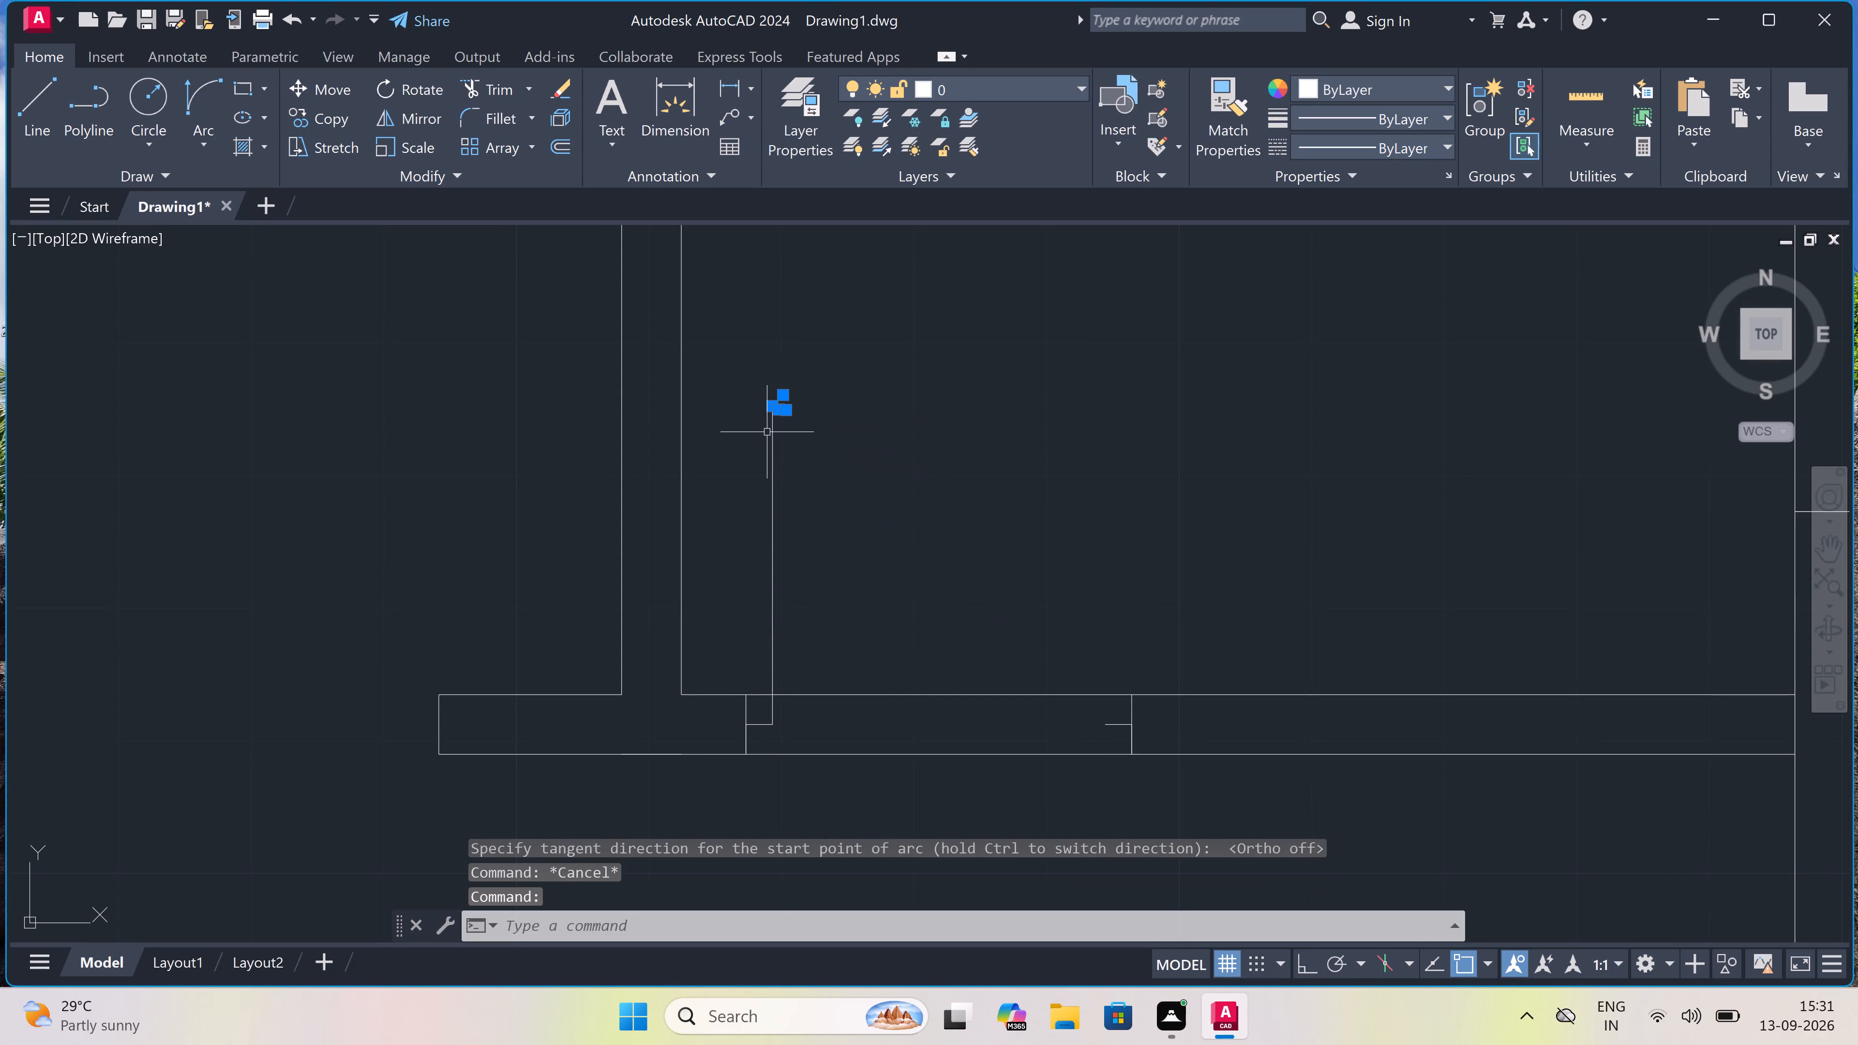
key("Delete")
Draw the door swing as a Start, End, Direction arc from the leaf's free end to the opposite jamb's stop.
left_click(210, 131)
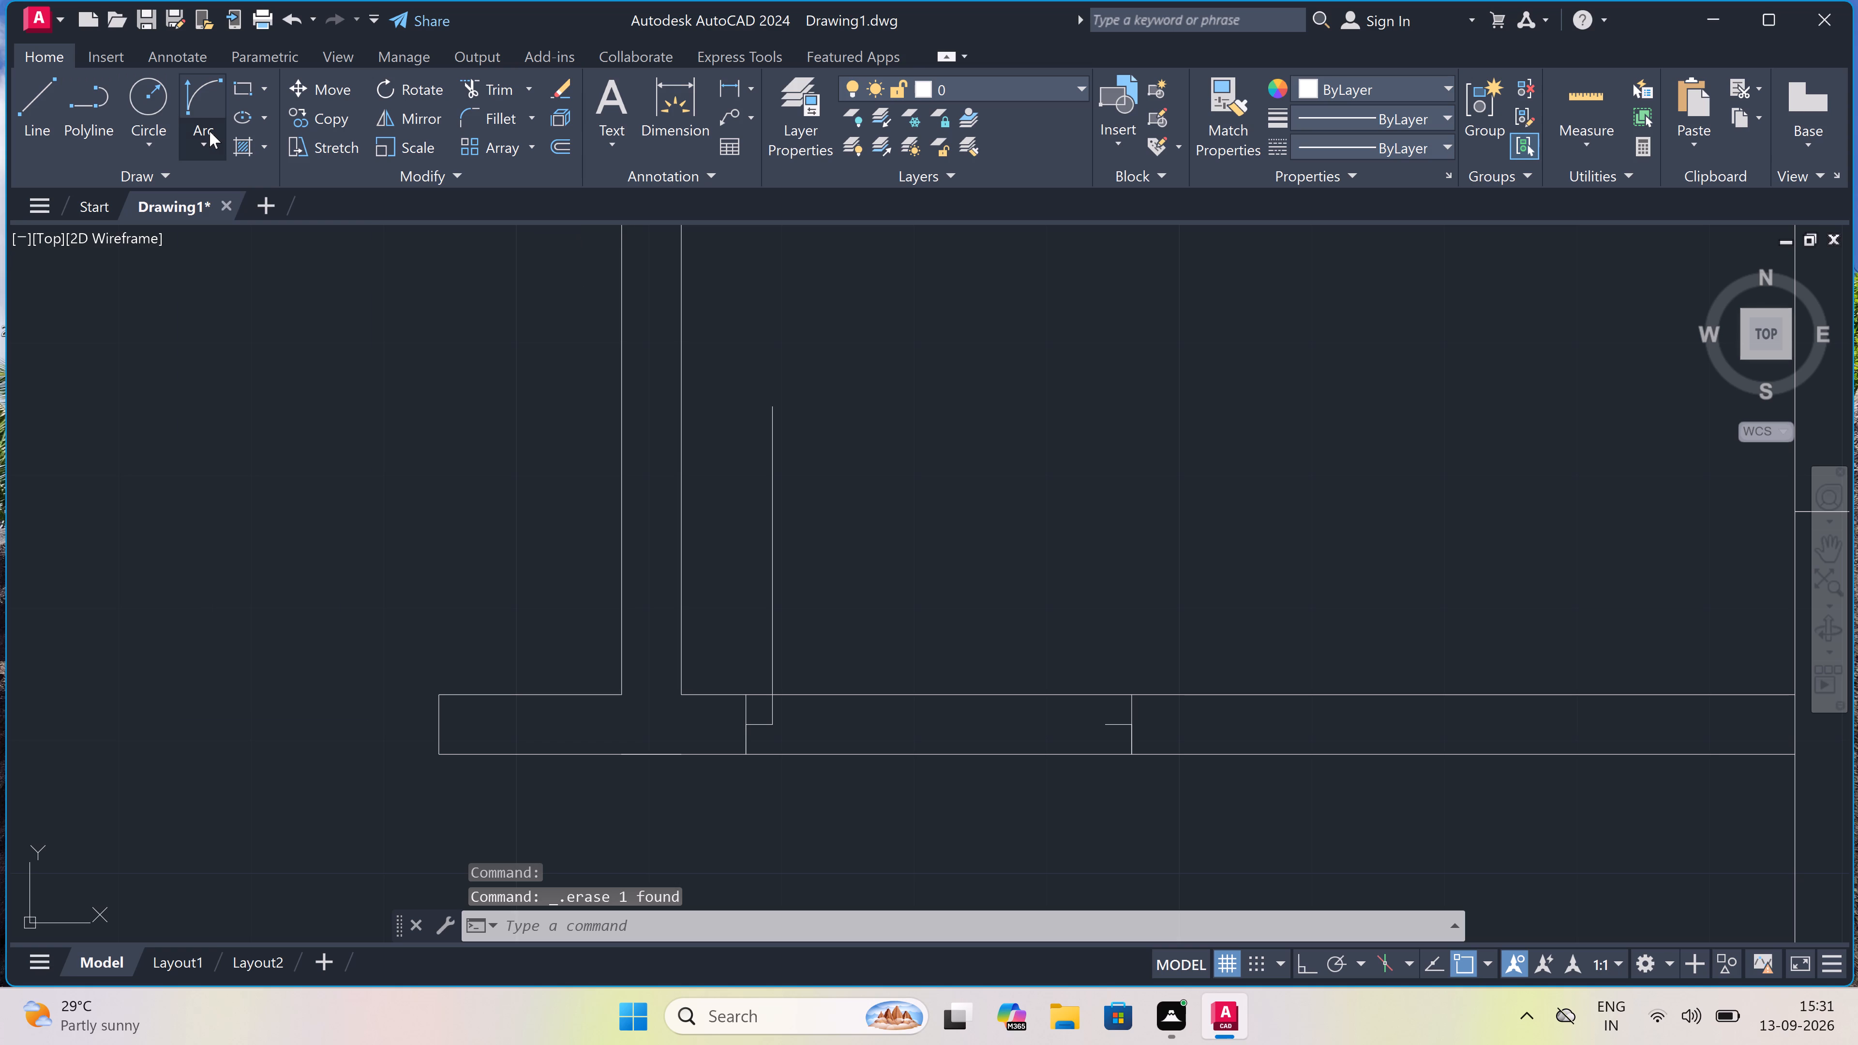
left_click(303, 445)
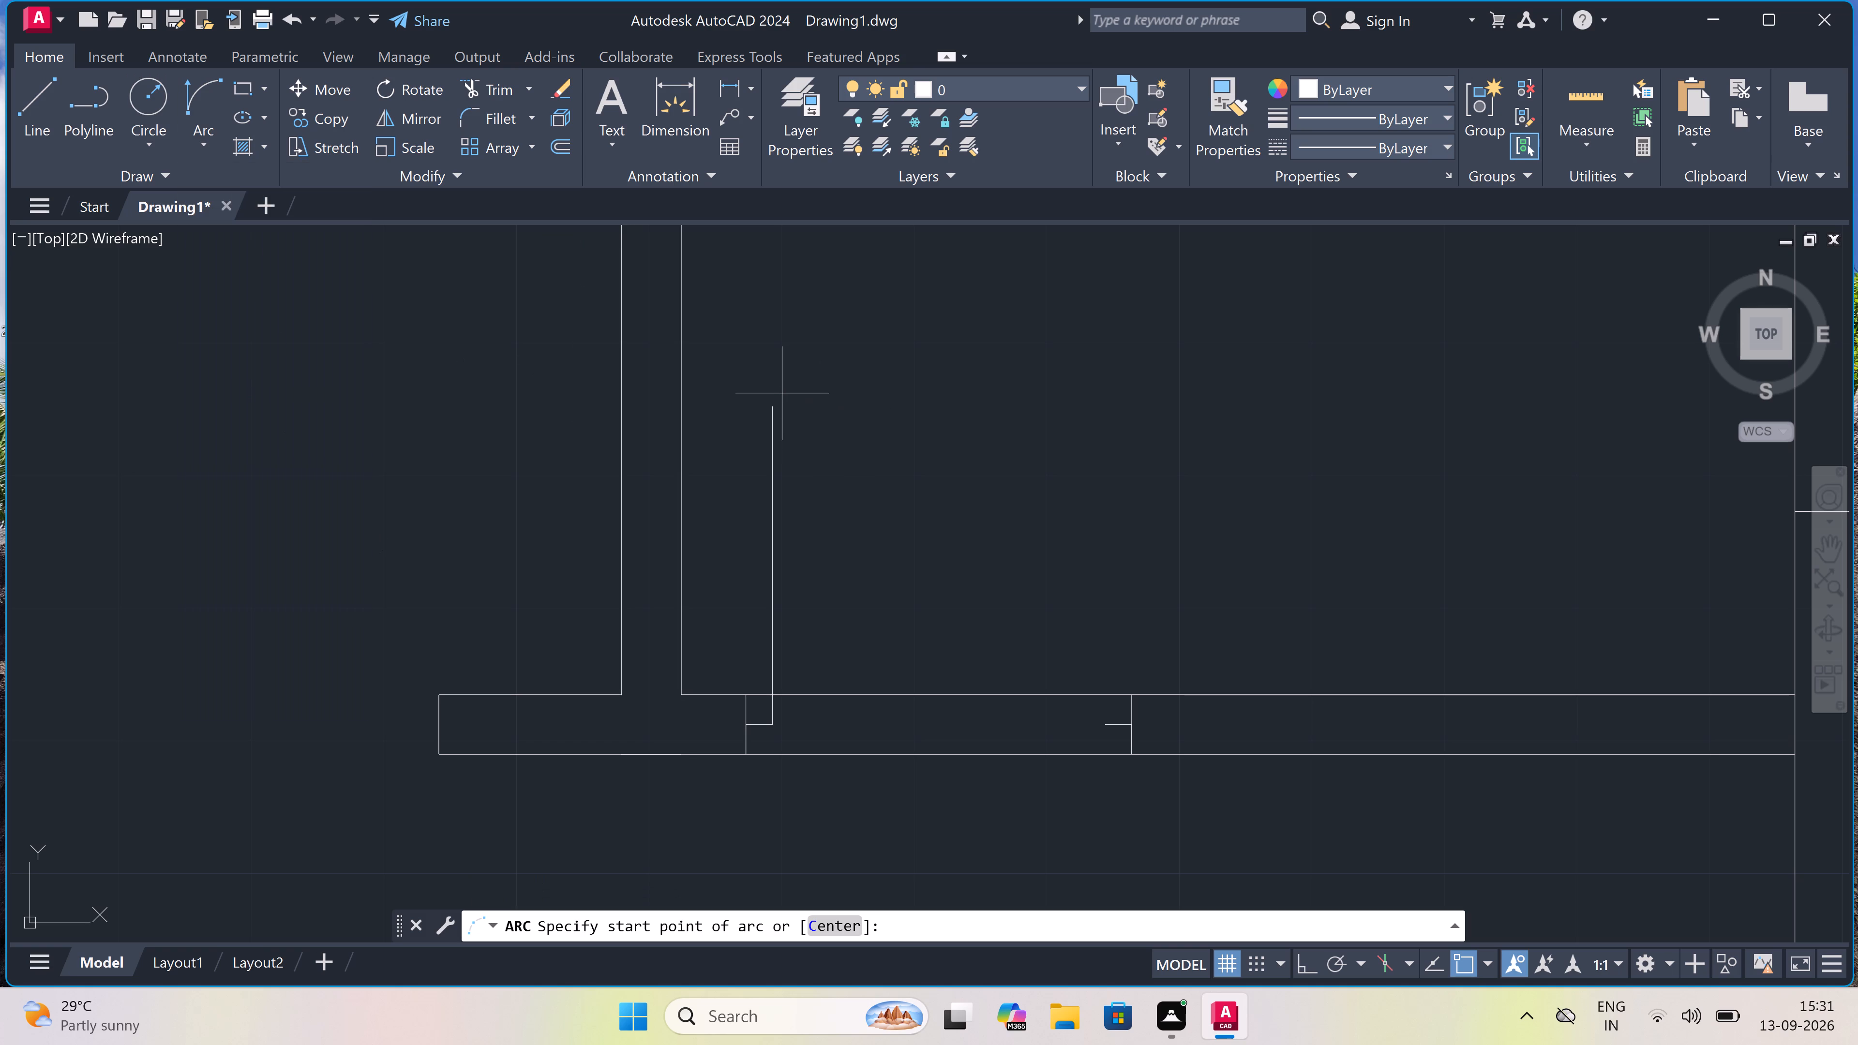
left_click_drag(772, 409, 814, 429)
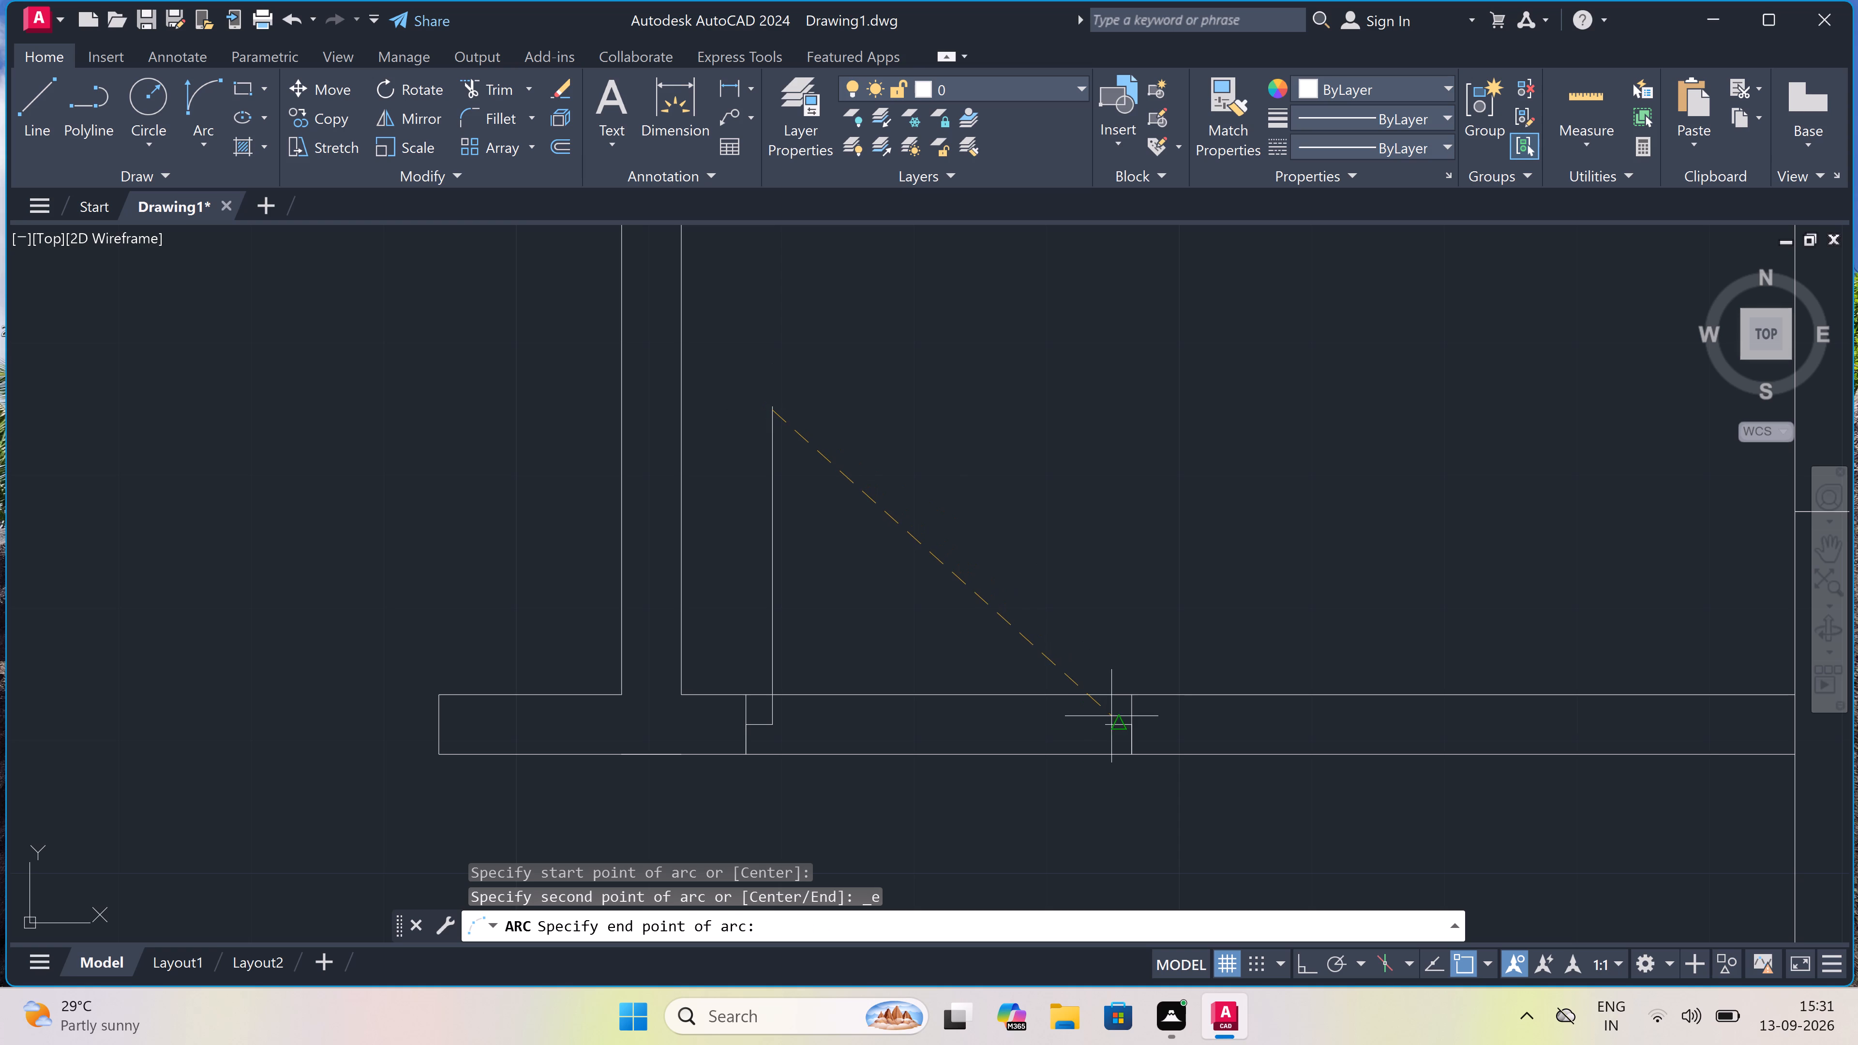
left_click(1104, 727)
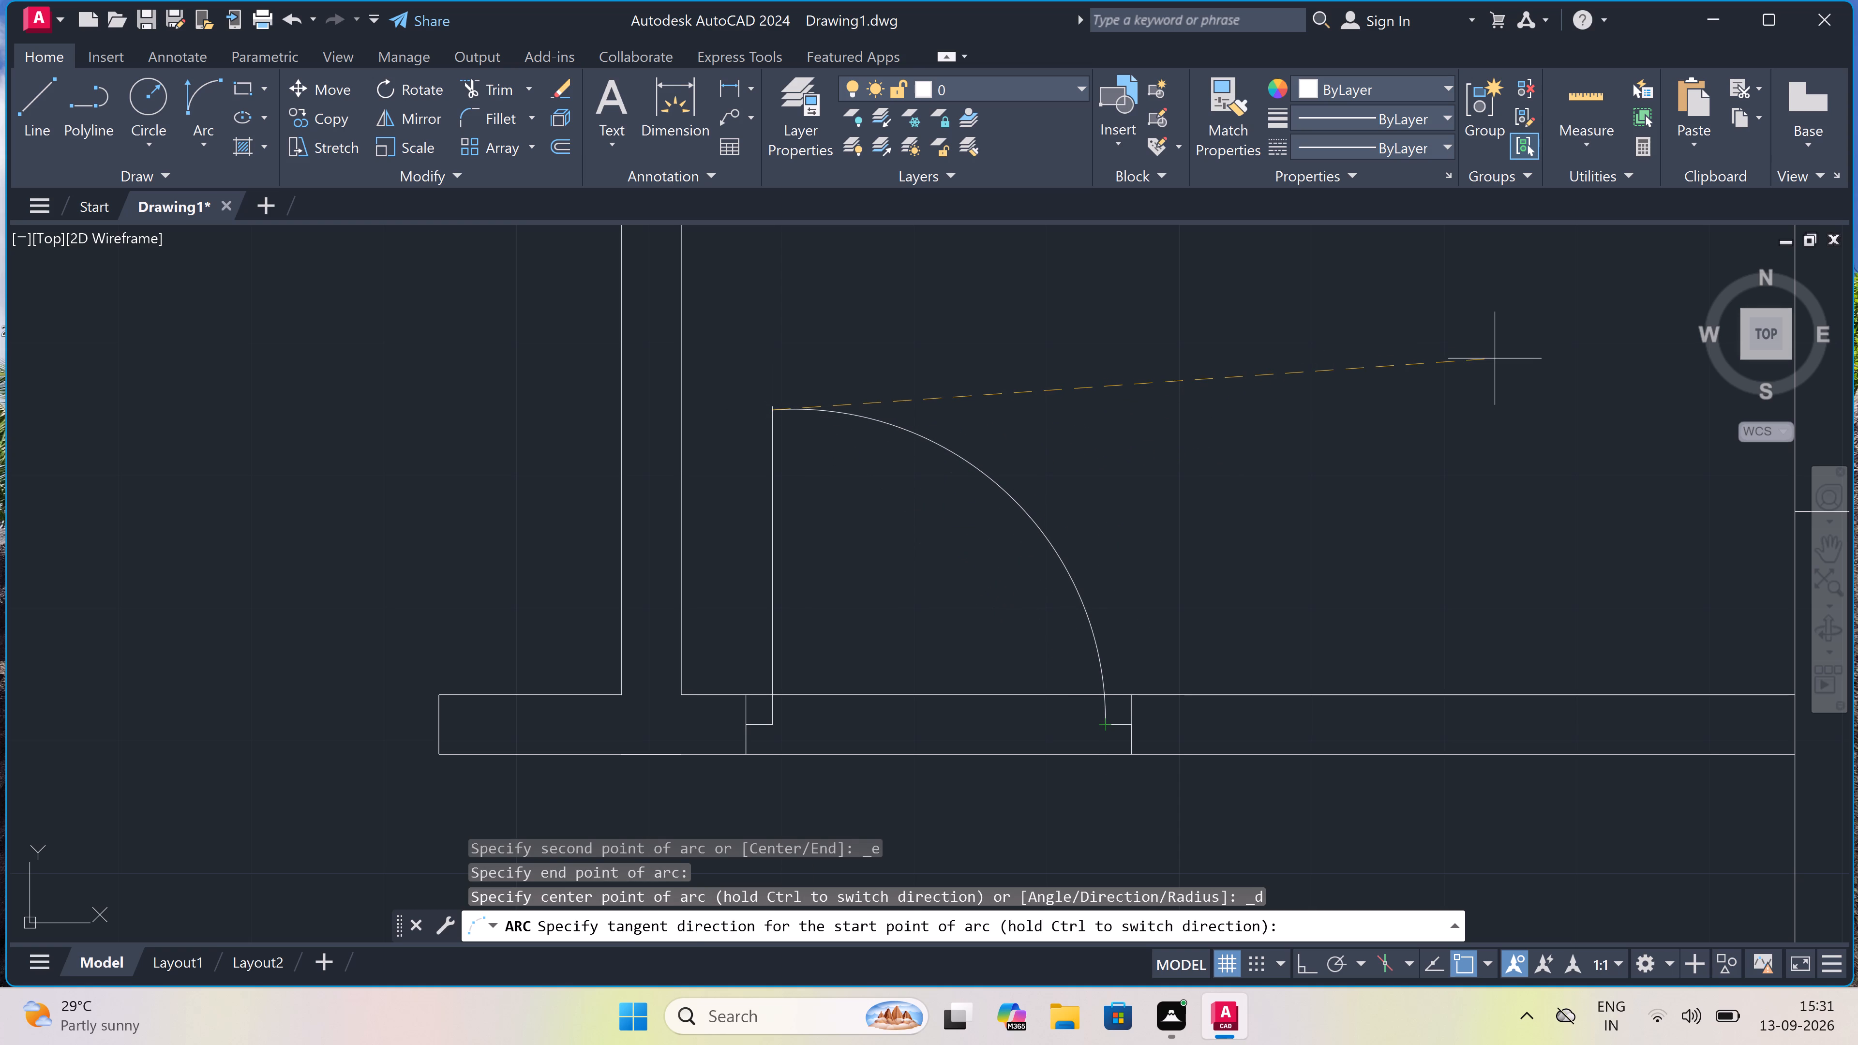
left_click(1451, 320)
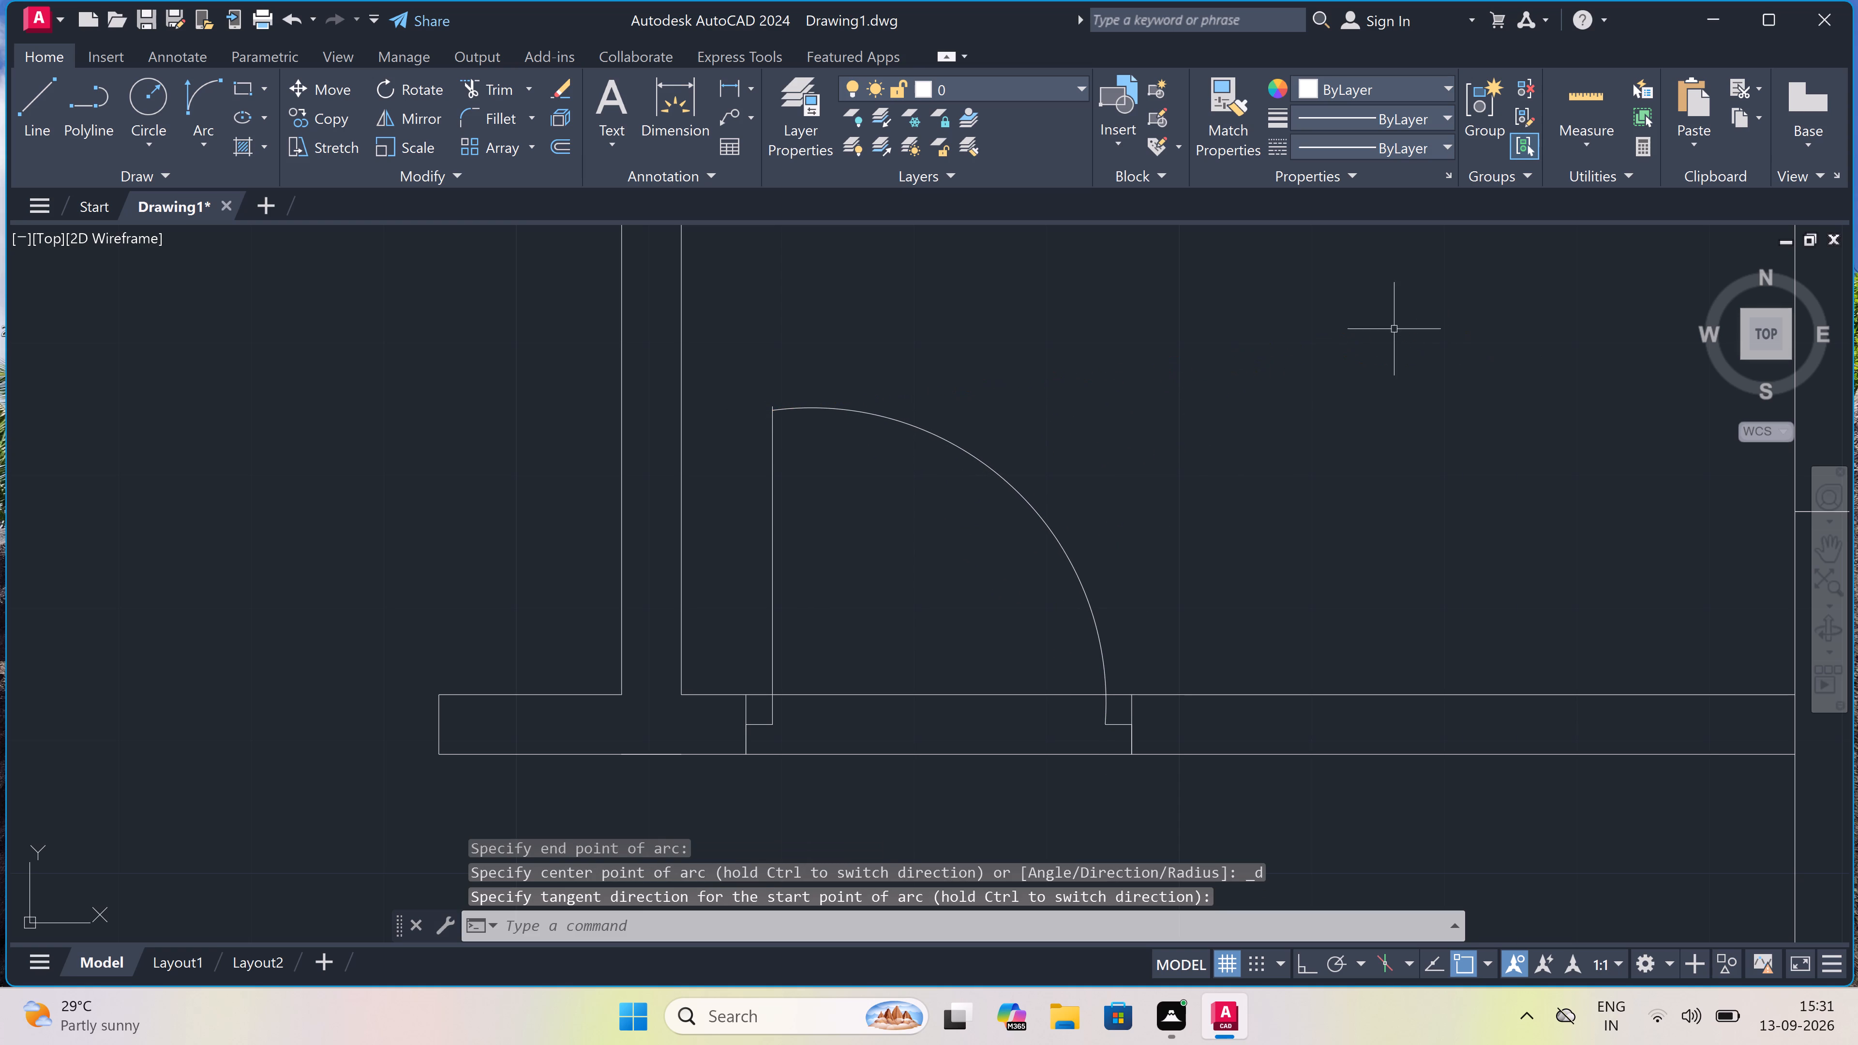
Trim the small room's door leaf line where it overshoots the swing arc at its free end.
scroll(735, 415, "up", 4)
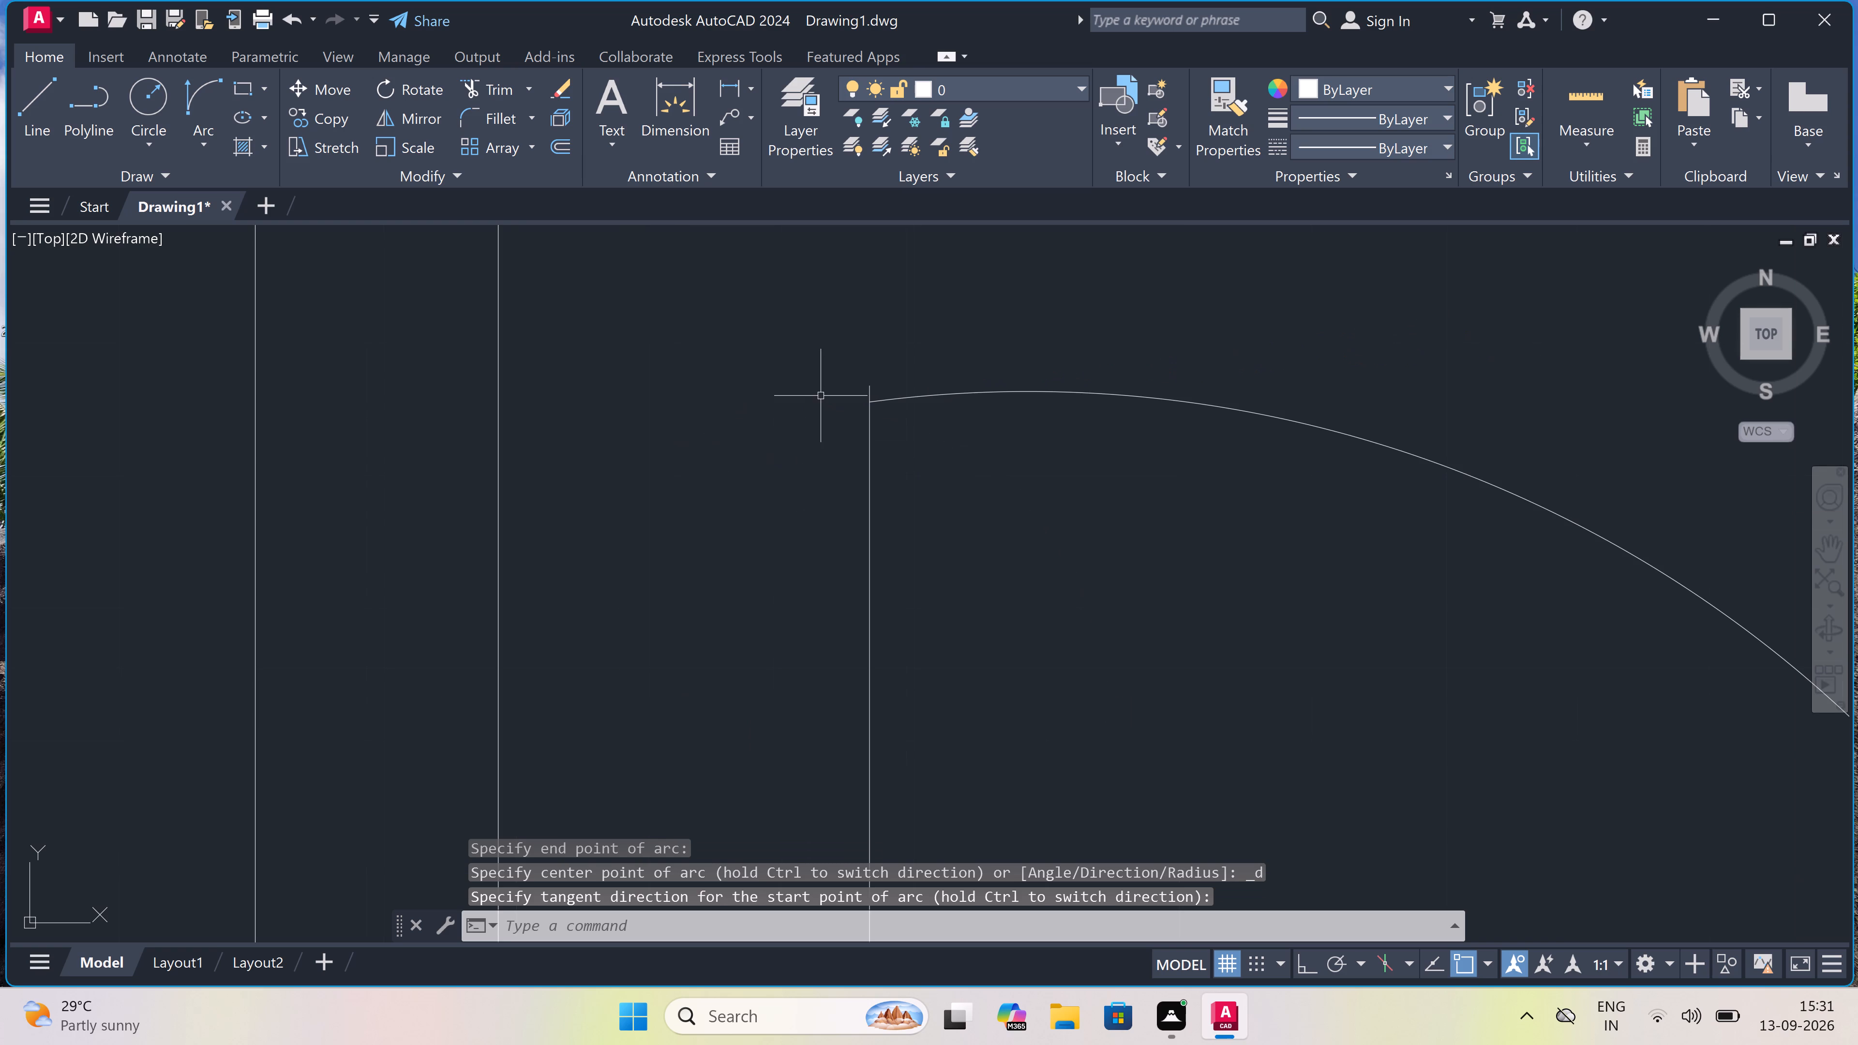
scroll(842, 387, "up", 3)
type("tr")
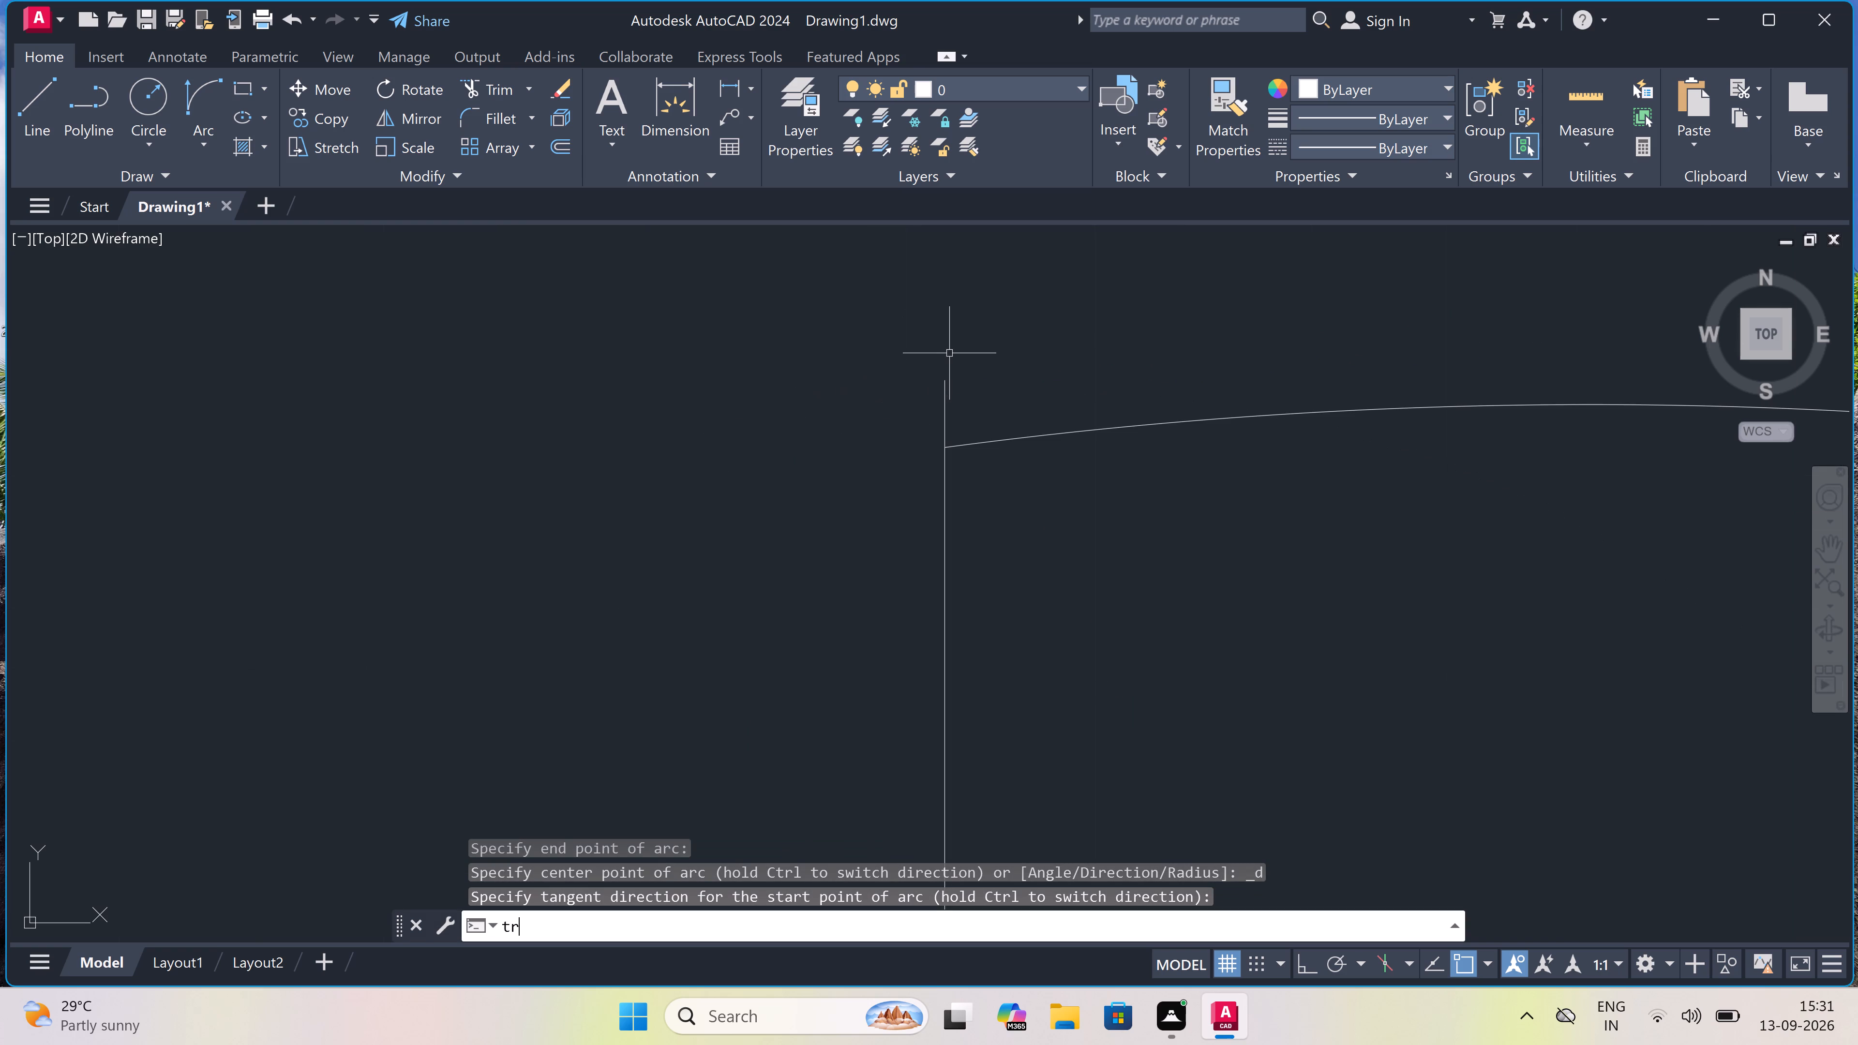
key("space")
left_click_drag(975, 376, 921, 466)
left_click(854, 506)
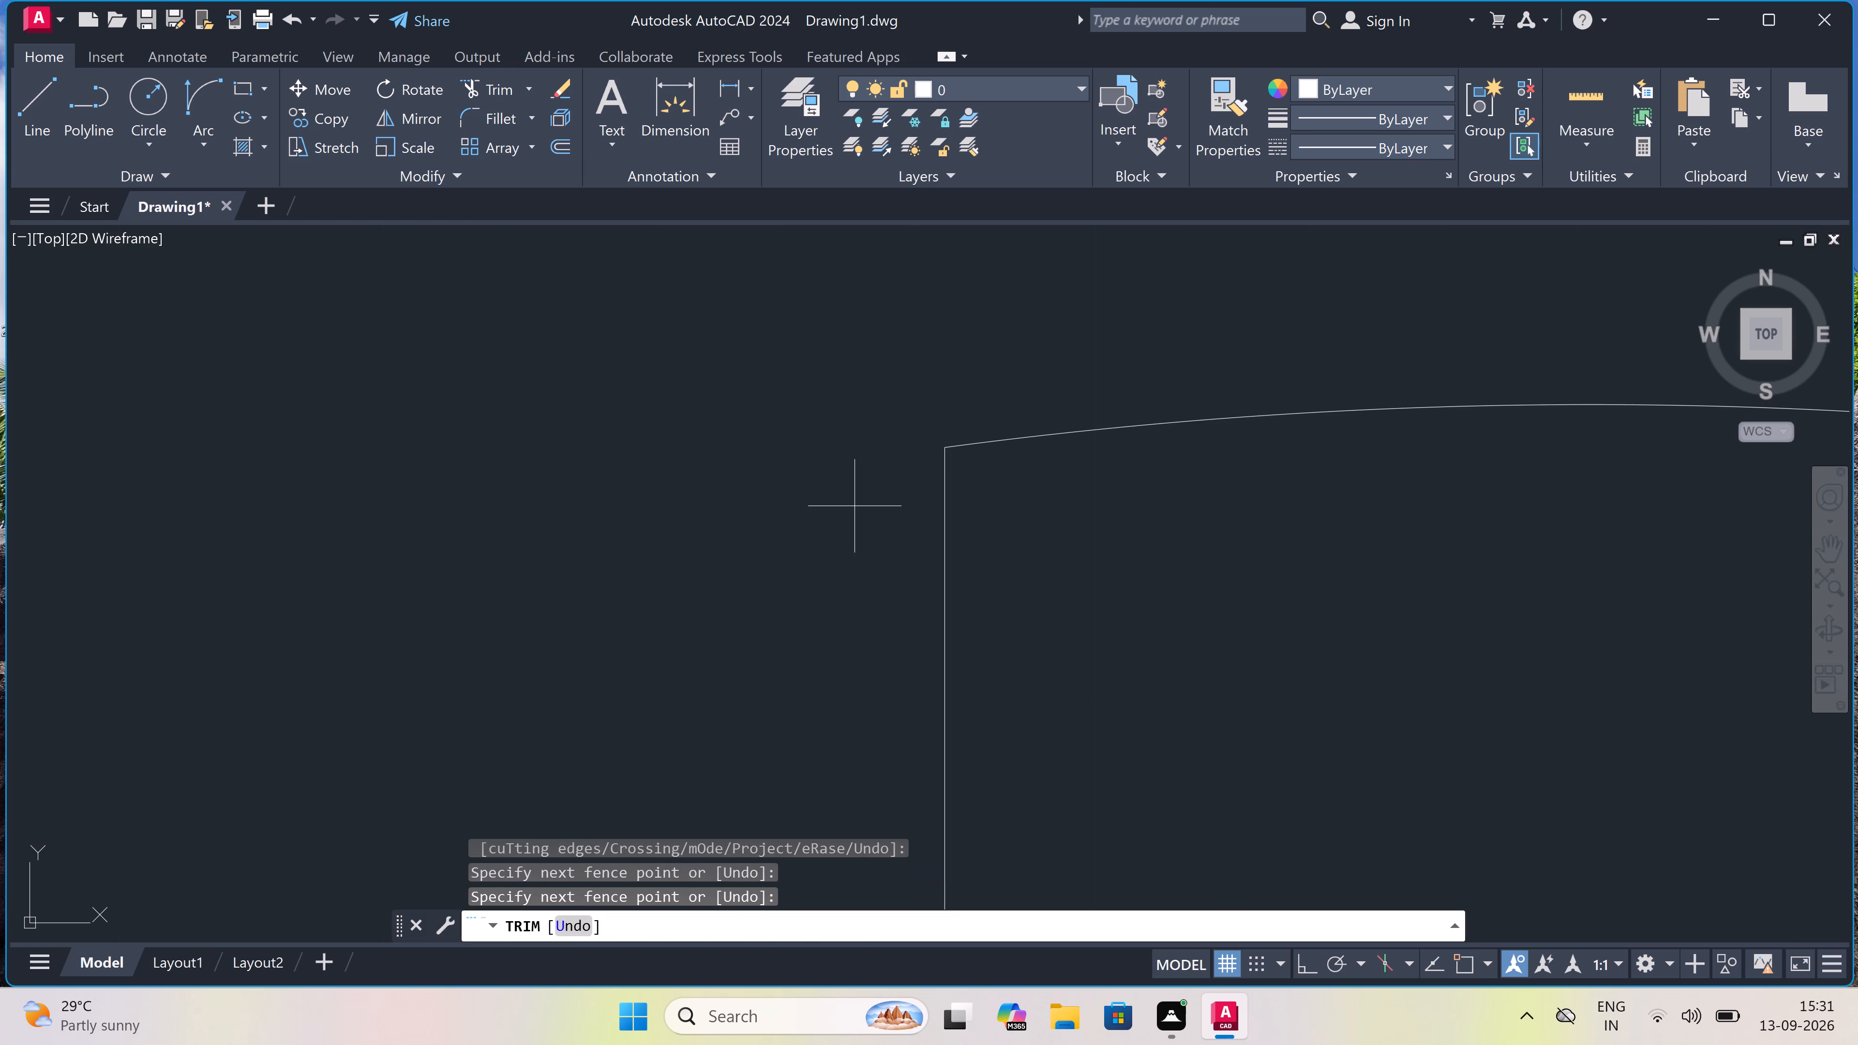
key("Escape")
Trim both lines of the small room's lower wall between the door jambs to open the doorway.
scroll(815, 457, "down", 9)
scroll(858, 563, "up", 2)
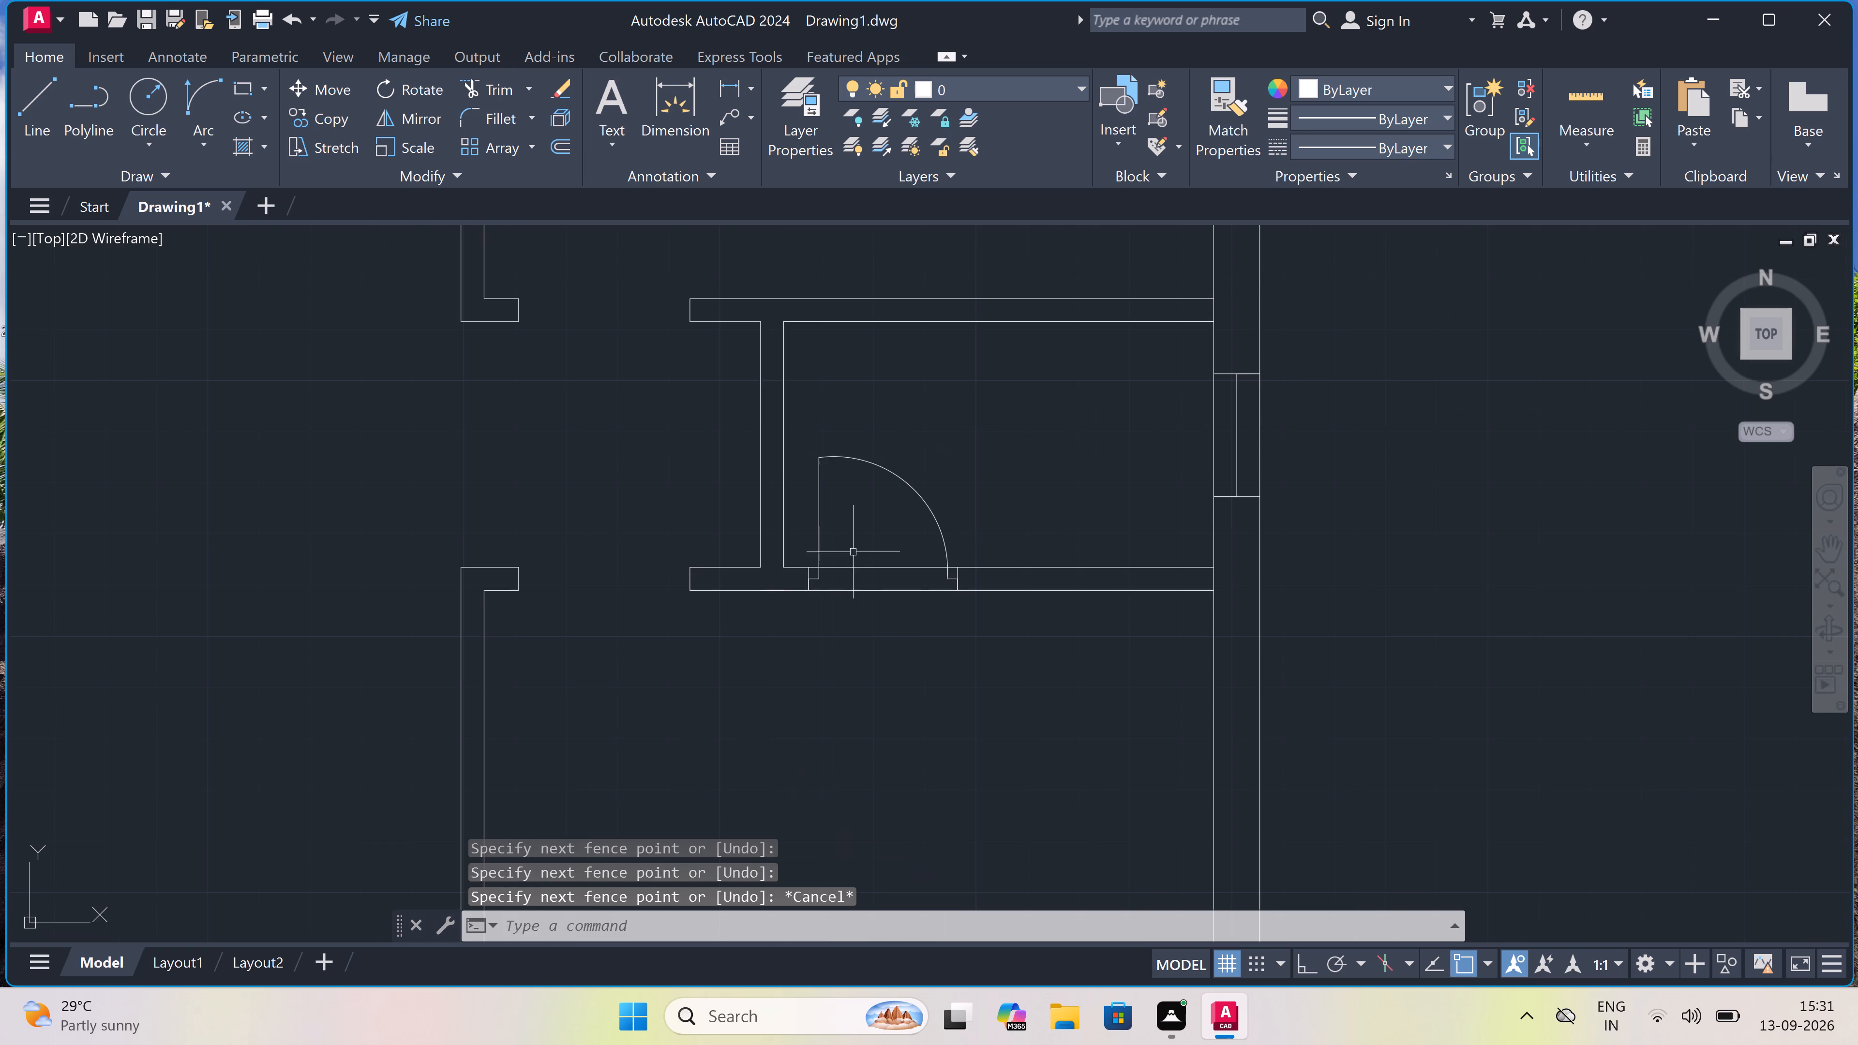
scroll(858, 563, "up", 1)
key("space")
left_click_drag(874, 542, 870, 584)
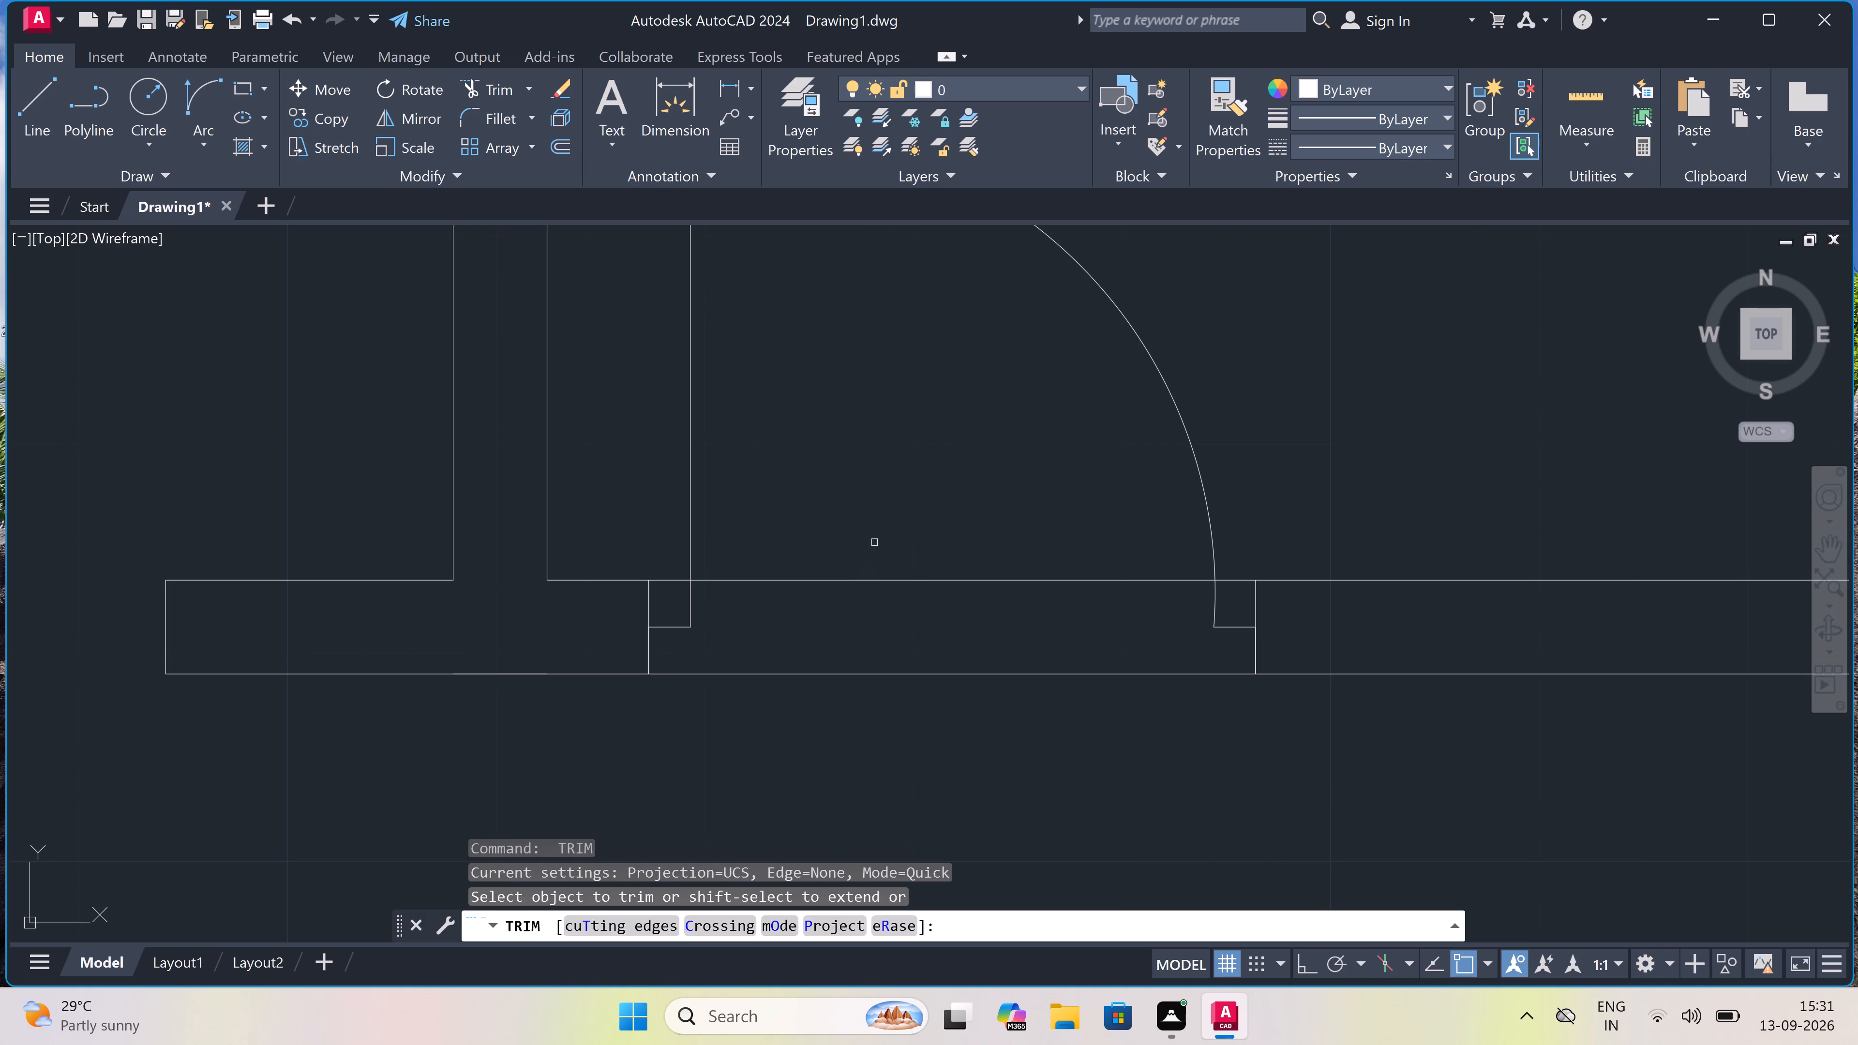
left_click(837, 771)
scroll(837, 645, "down", 4)
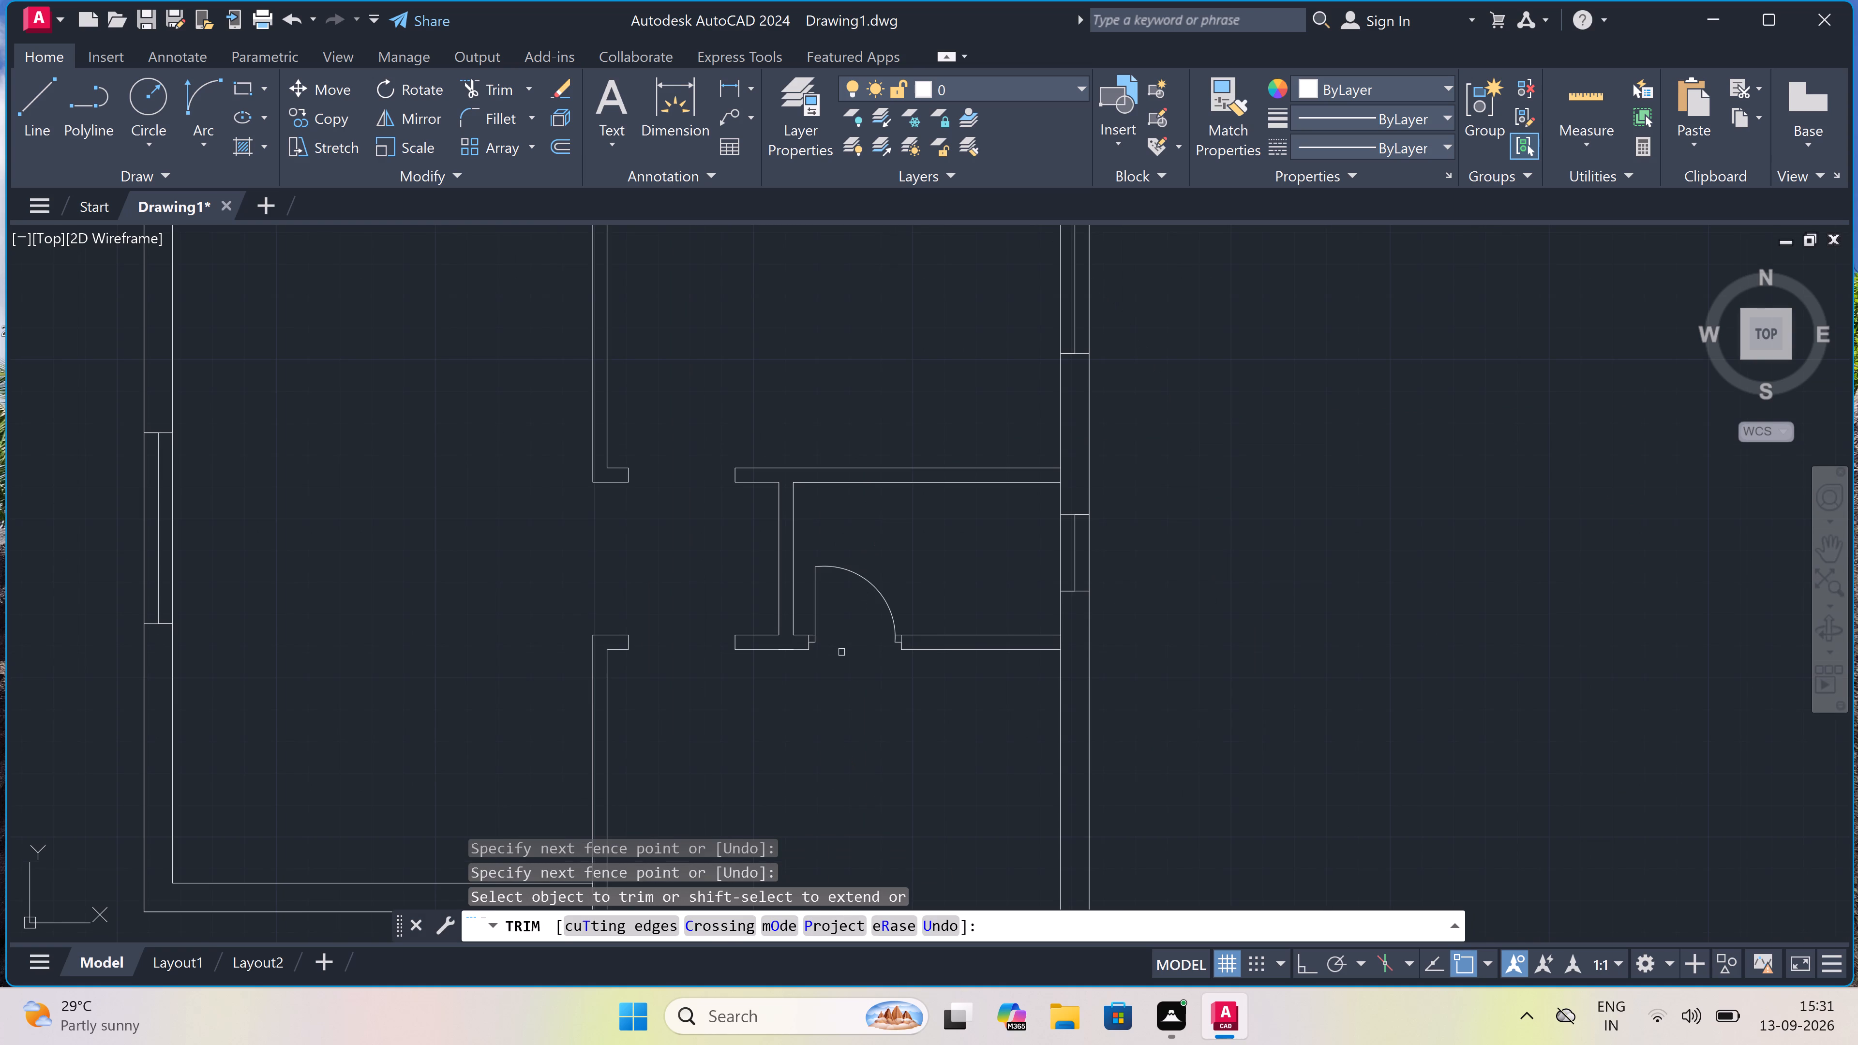
Trim the right exterior wall's inner line where the small room's upper and lower walls meet it.
scroll(1038, 439, "up", 3)
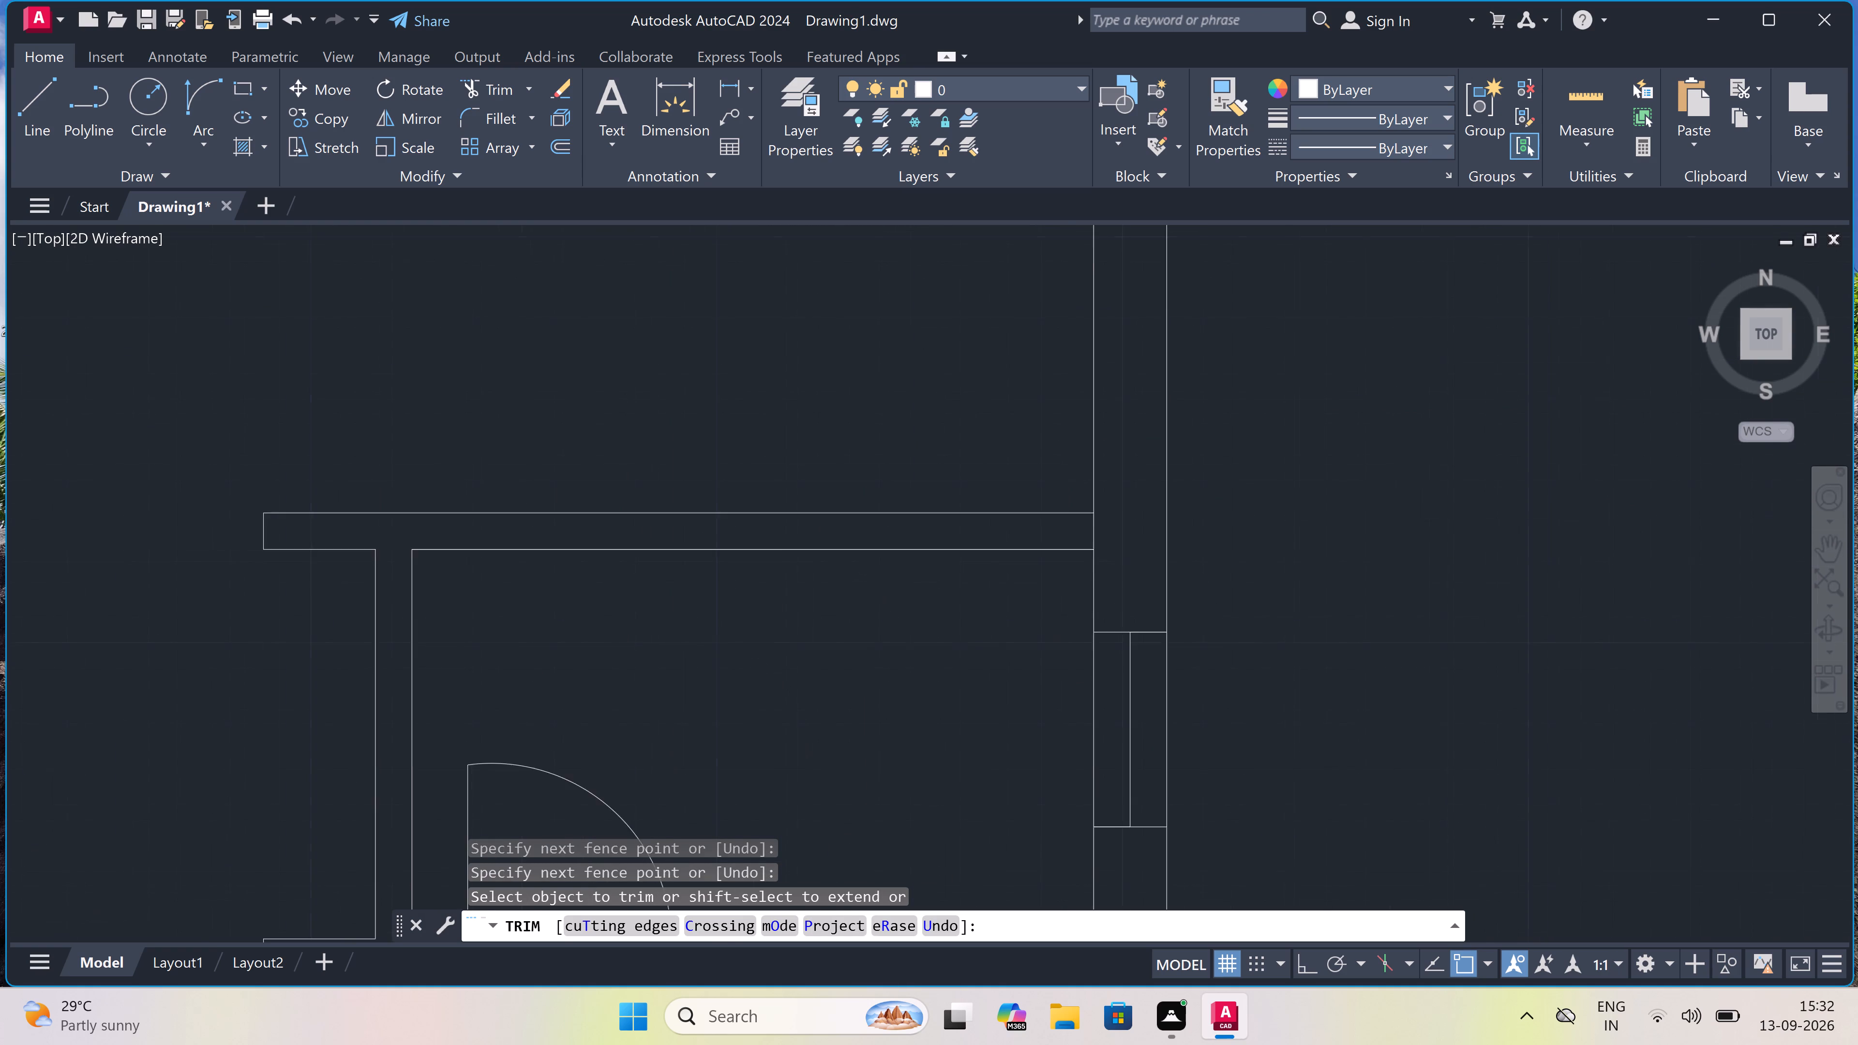
scroll(1161, 560, "up", 3)
left_click_drag(1153, 569, 1140, 577)
left_click(847, 634)
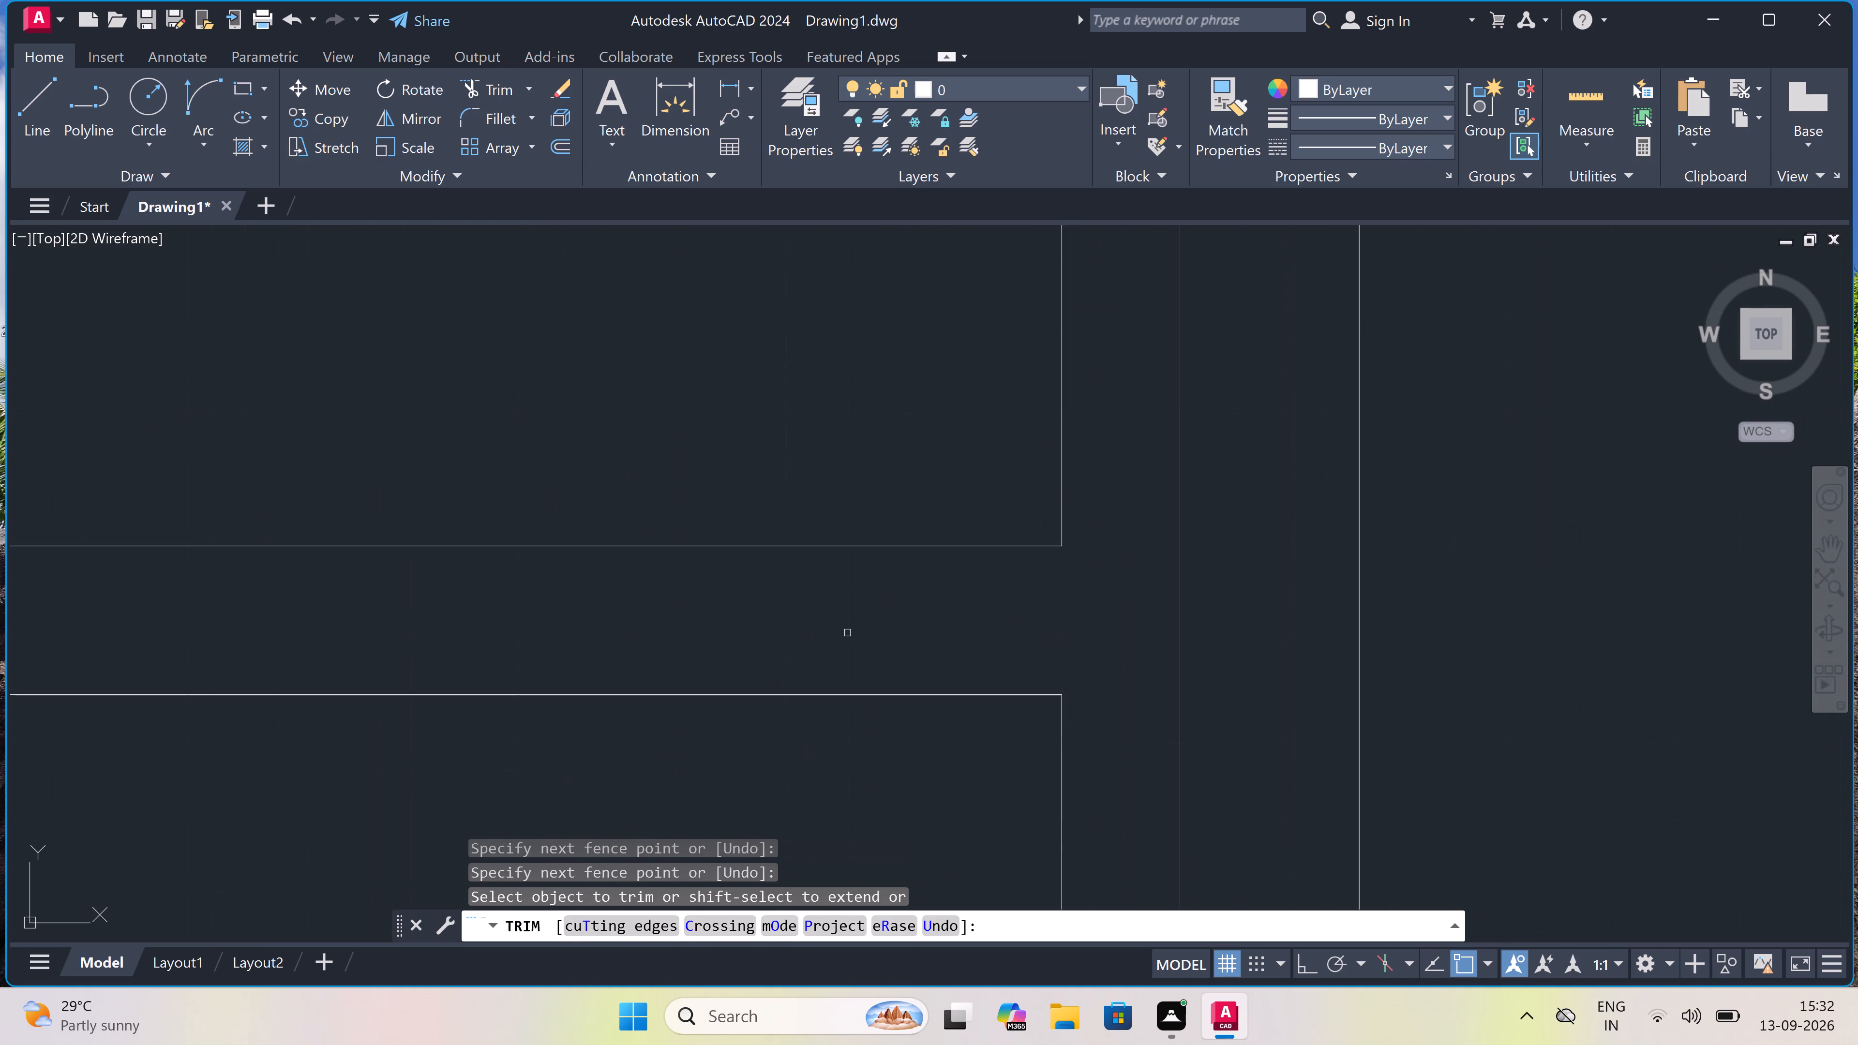
scroll(847, 633, "down", 7)
scroll(858, 733, "up", 5)
left_click(858, 733)
key("Escape")
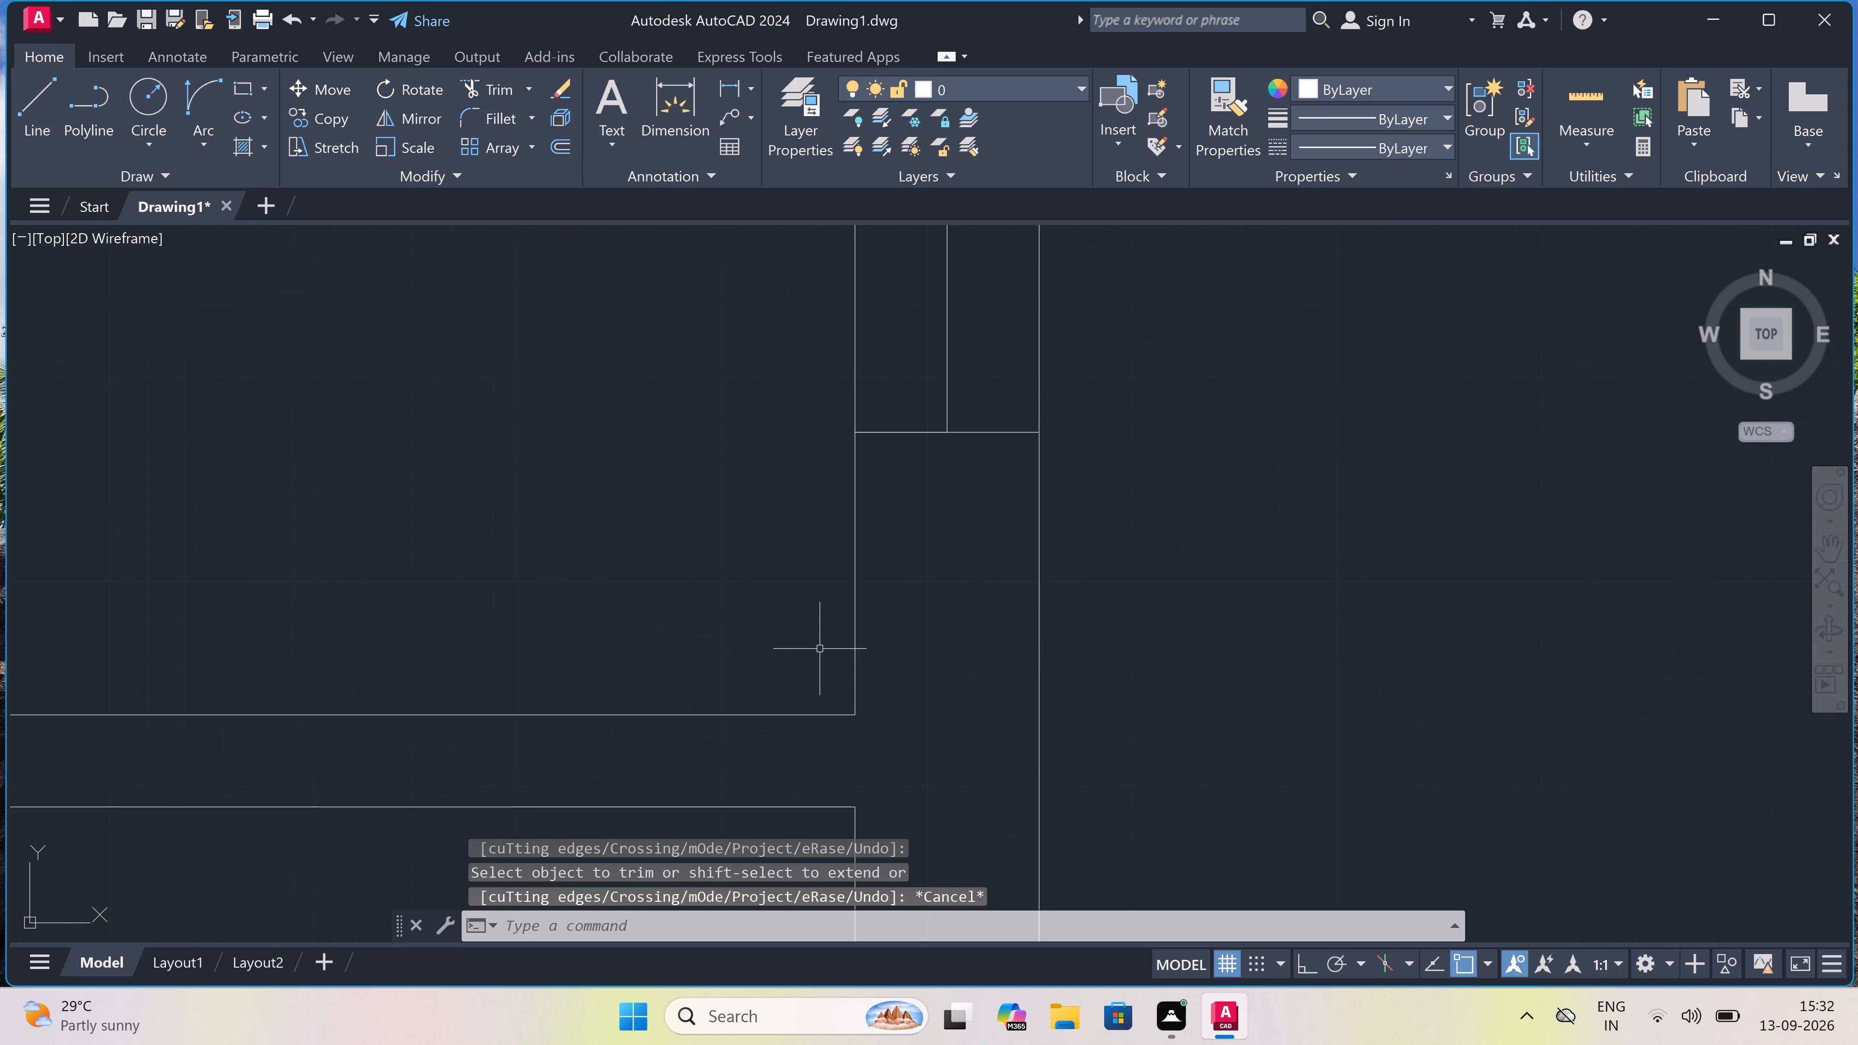
With ortho on, draw a 2" stop from the left jamb's midpoint of the bottom room's doorway and a 3' door leaf down into the room.
scroll(819, 645, "down", 2)
scroll(519, 670, "down", 3)
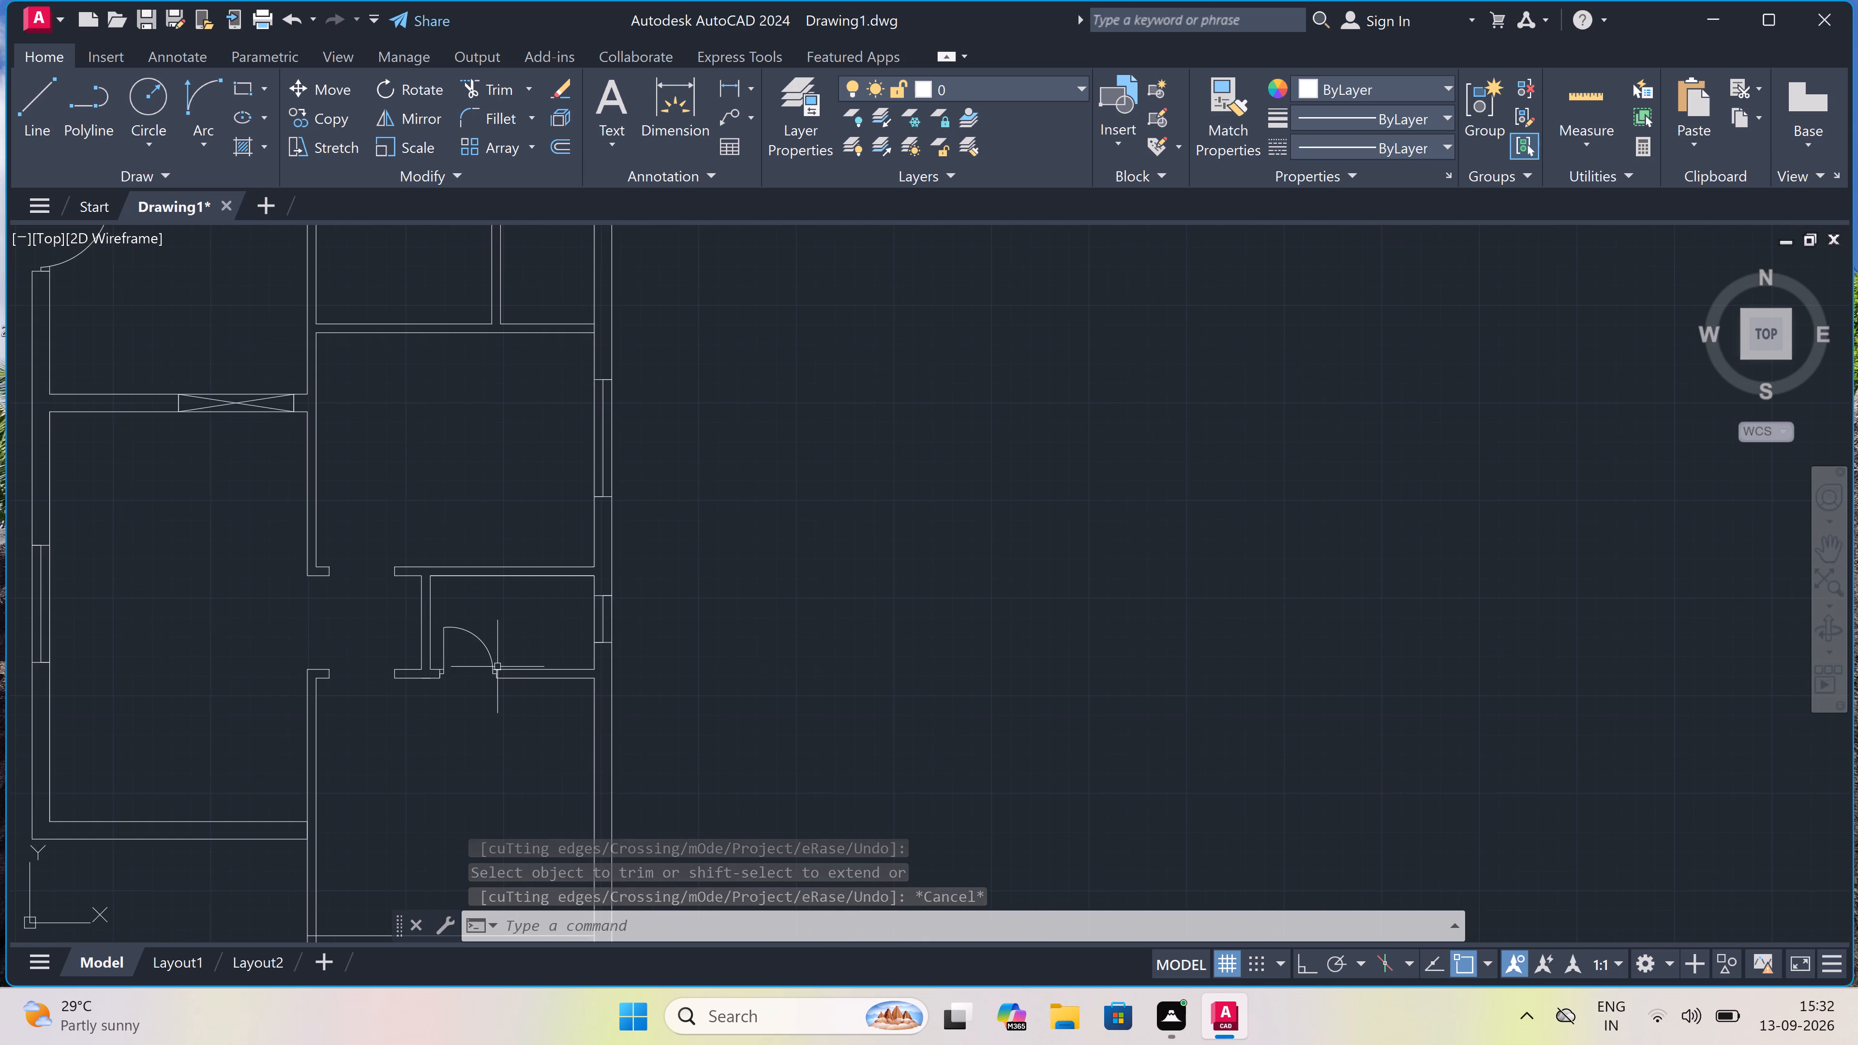
scroll(266, 677, "up", 3)
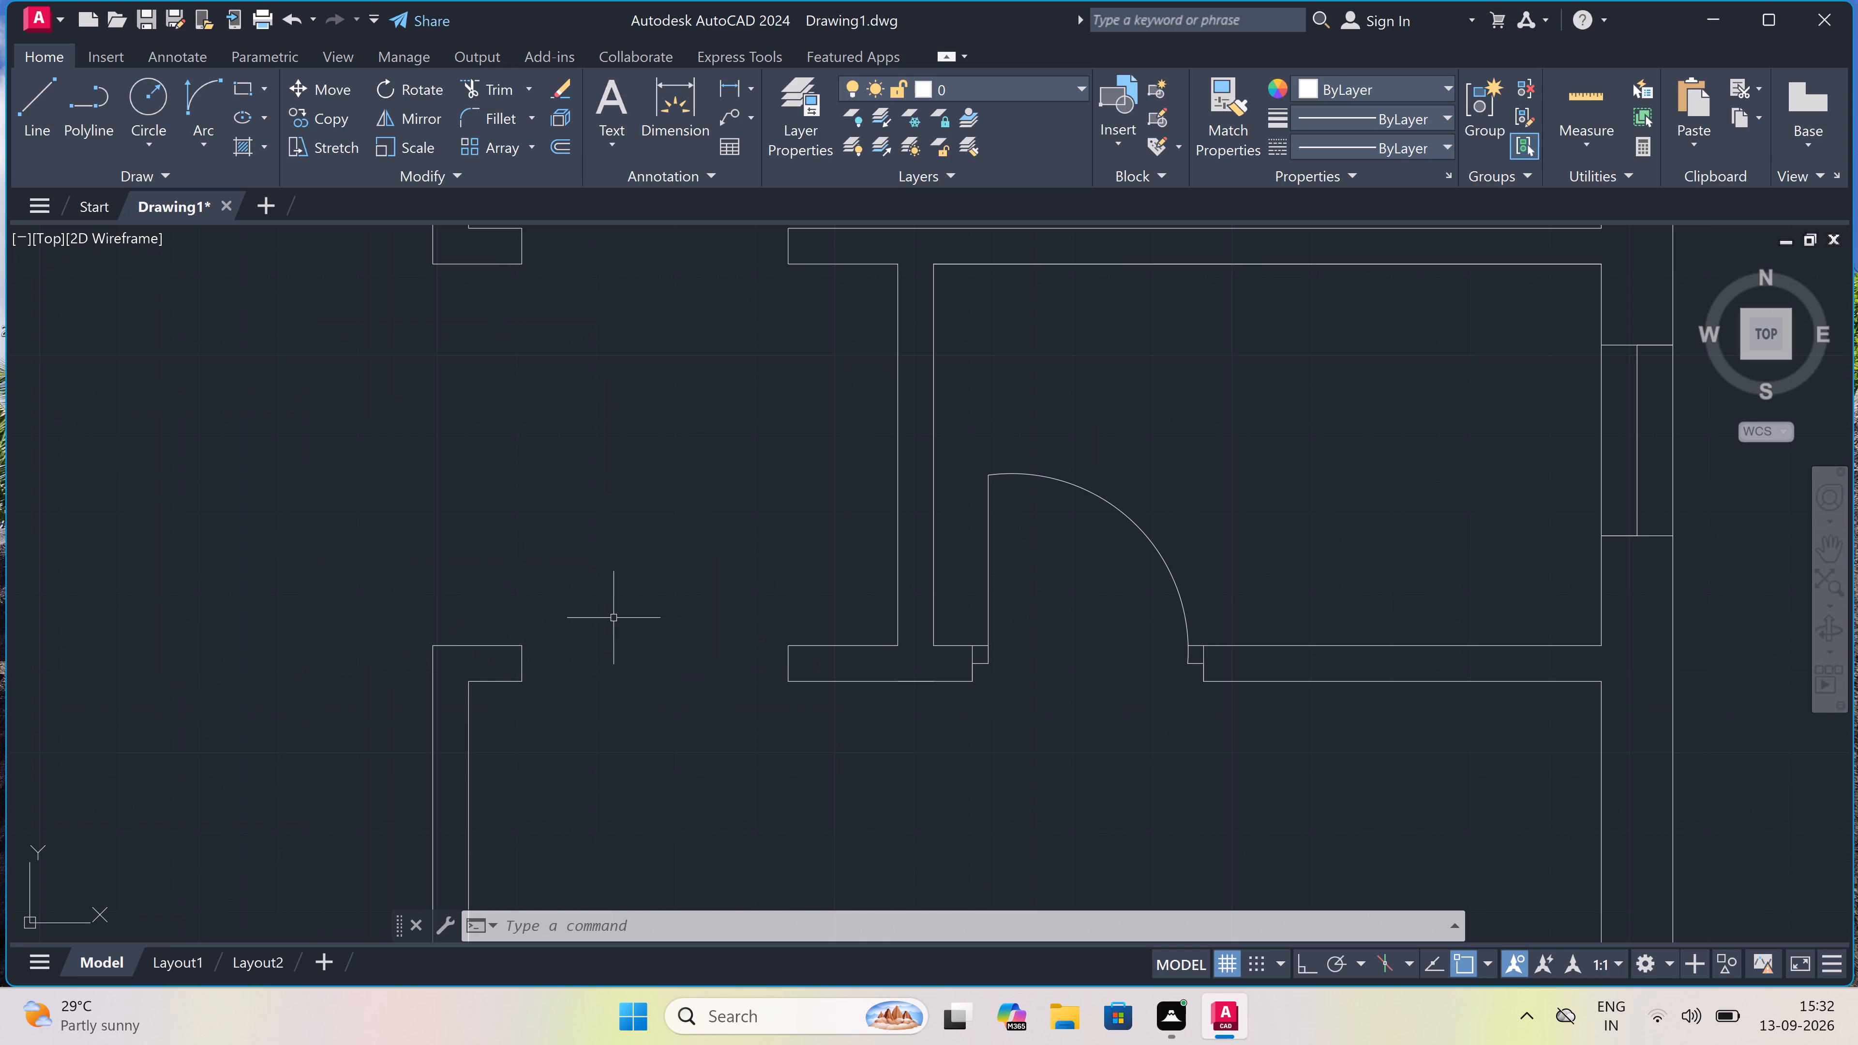
type("l")
key("space")
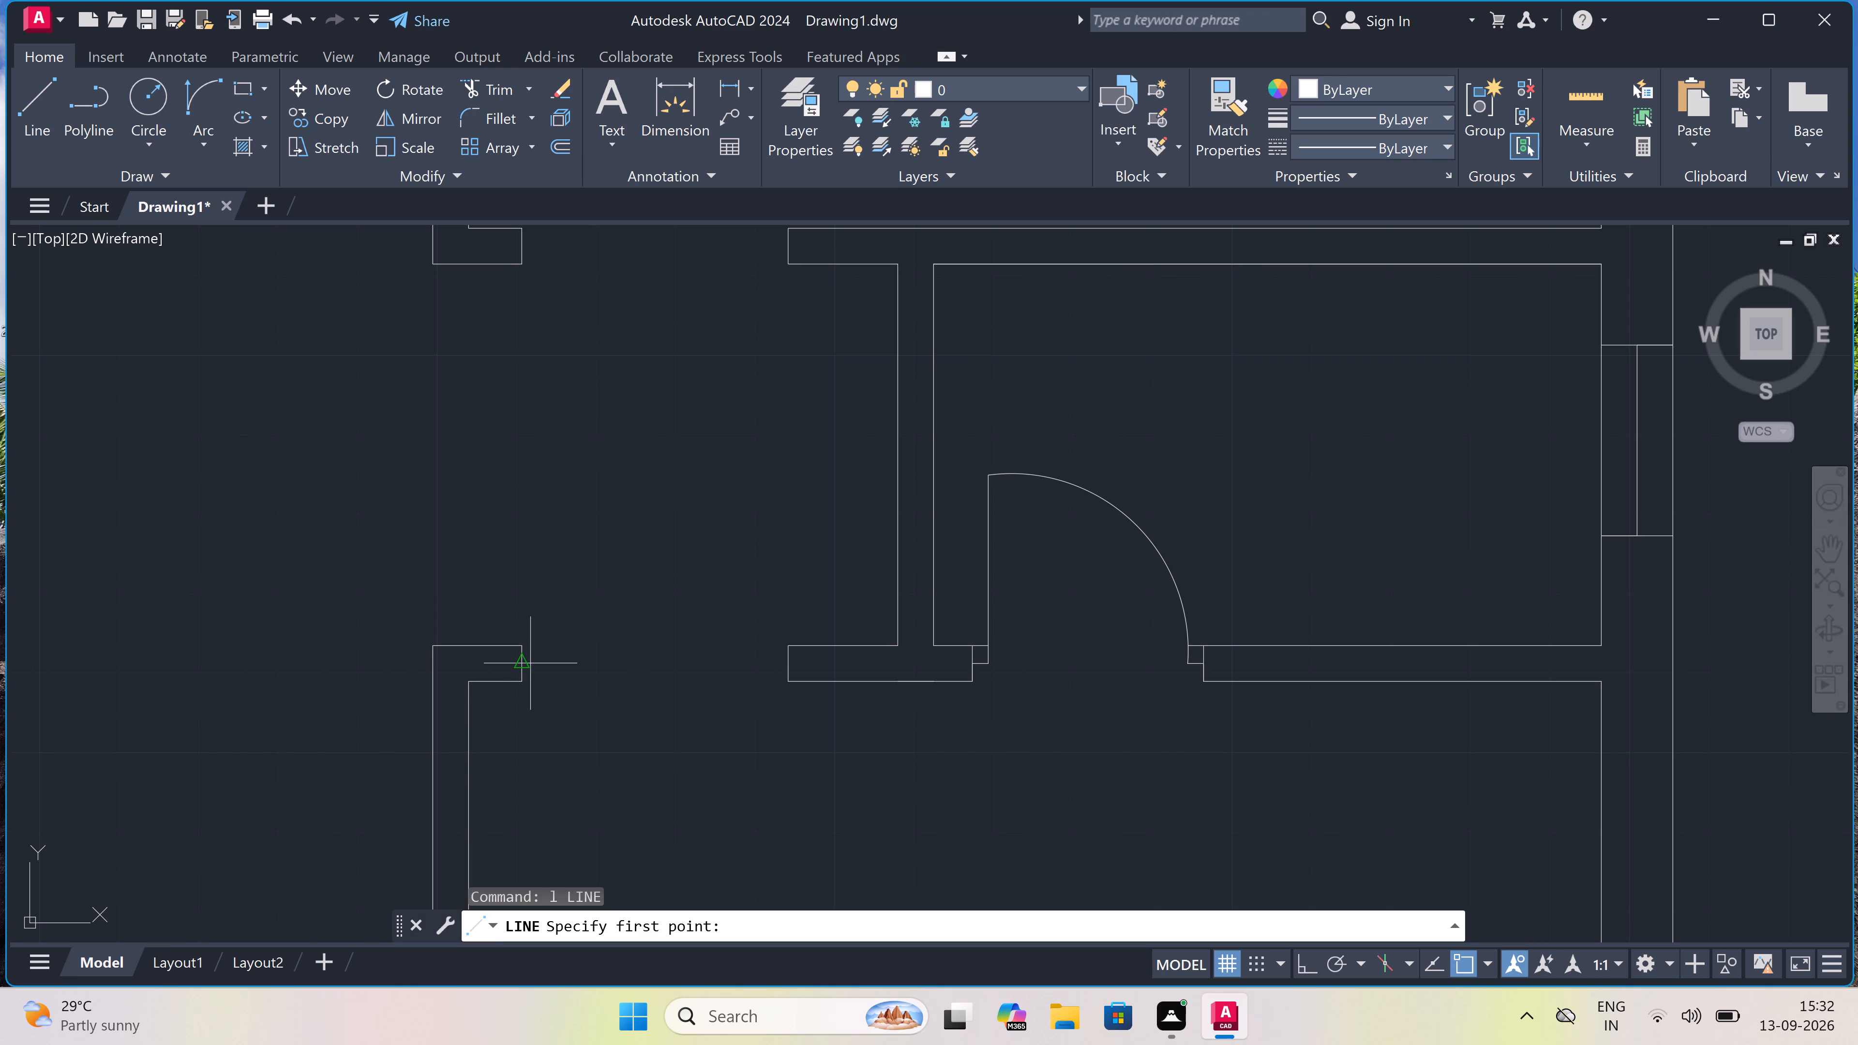
left_click_drag(527, 665, 551, 666)
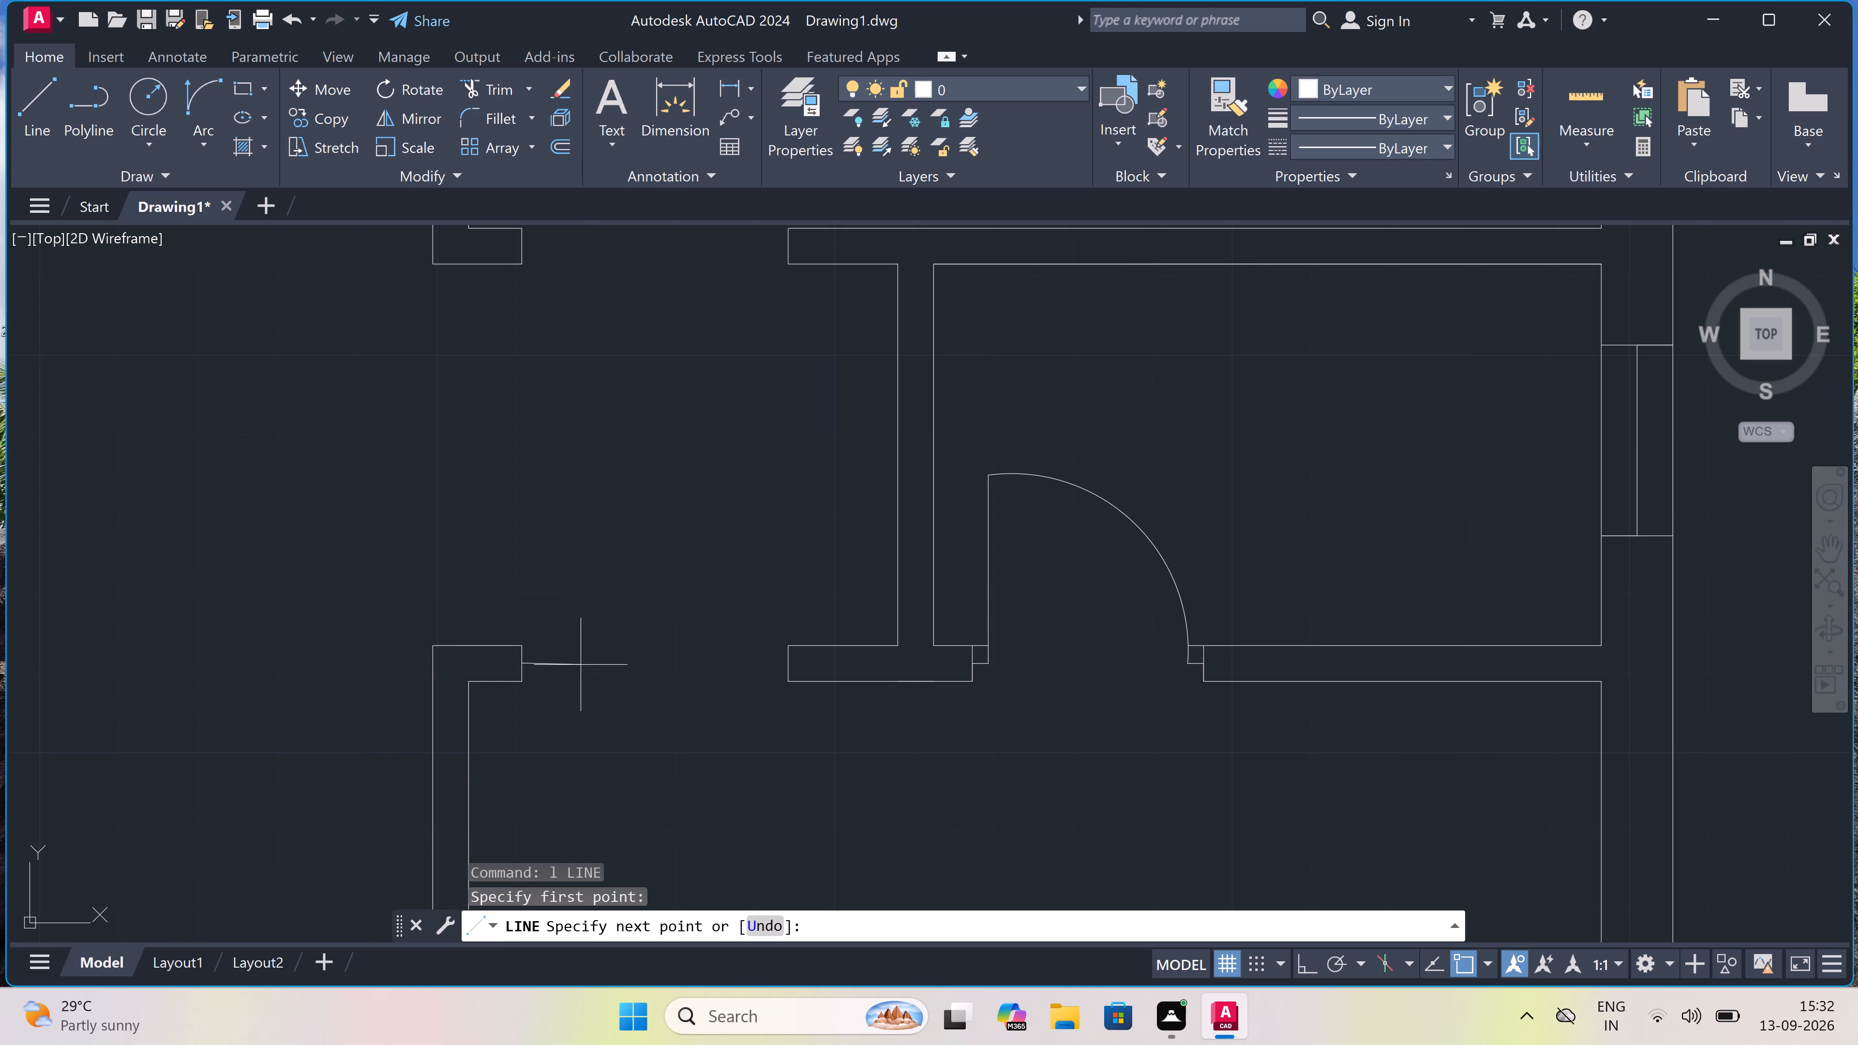
key("F8")
key("2")
type("\"")
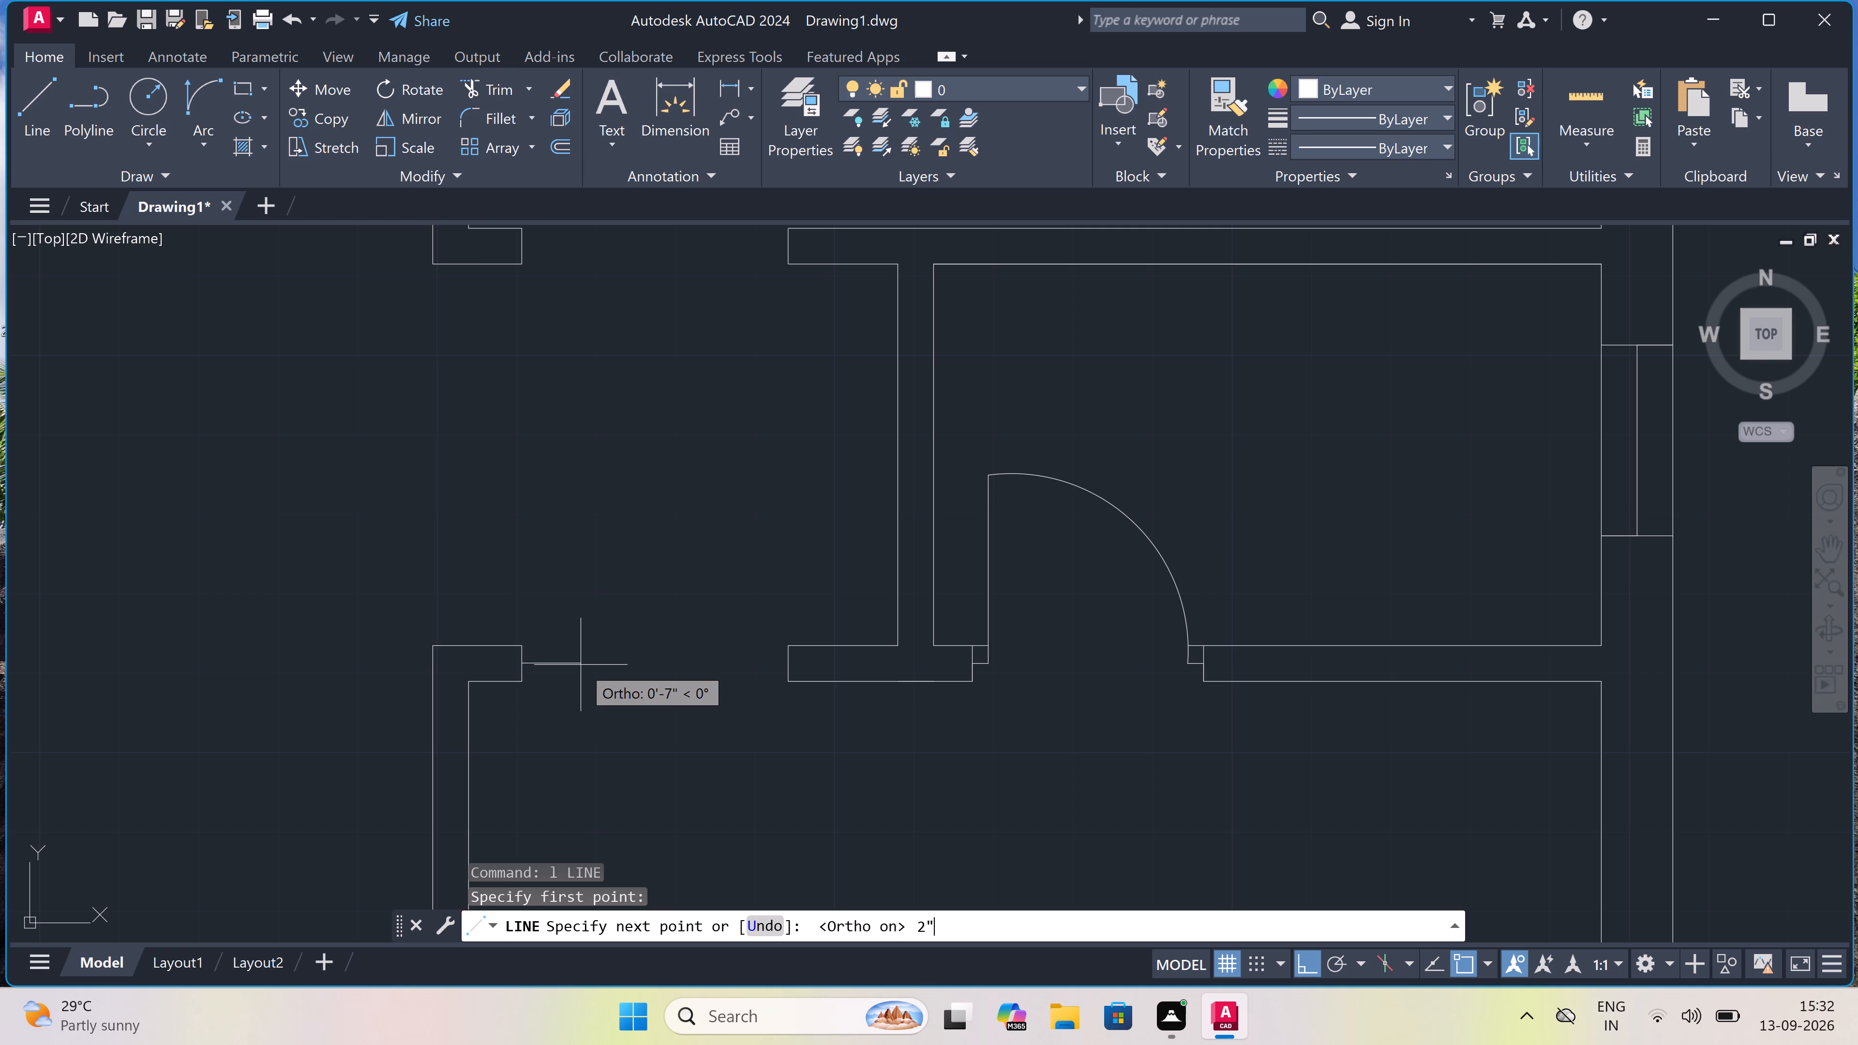
key("space")
type("3'")
key("space")
scroll(577, 807, "down", 4)
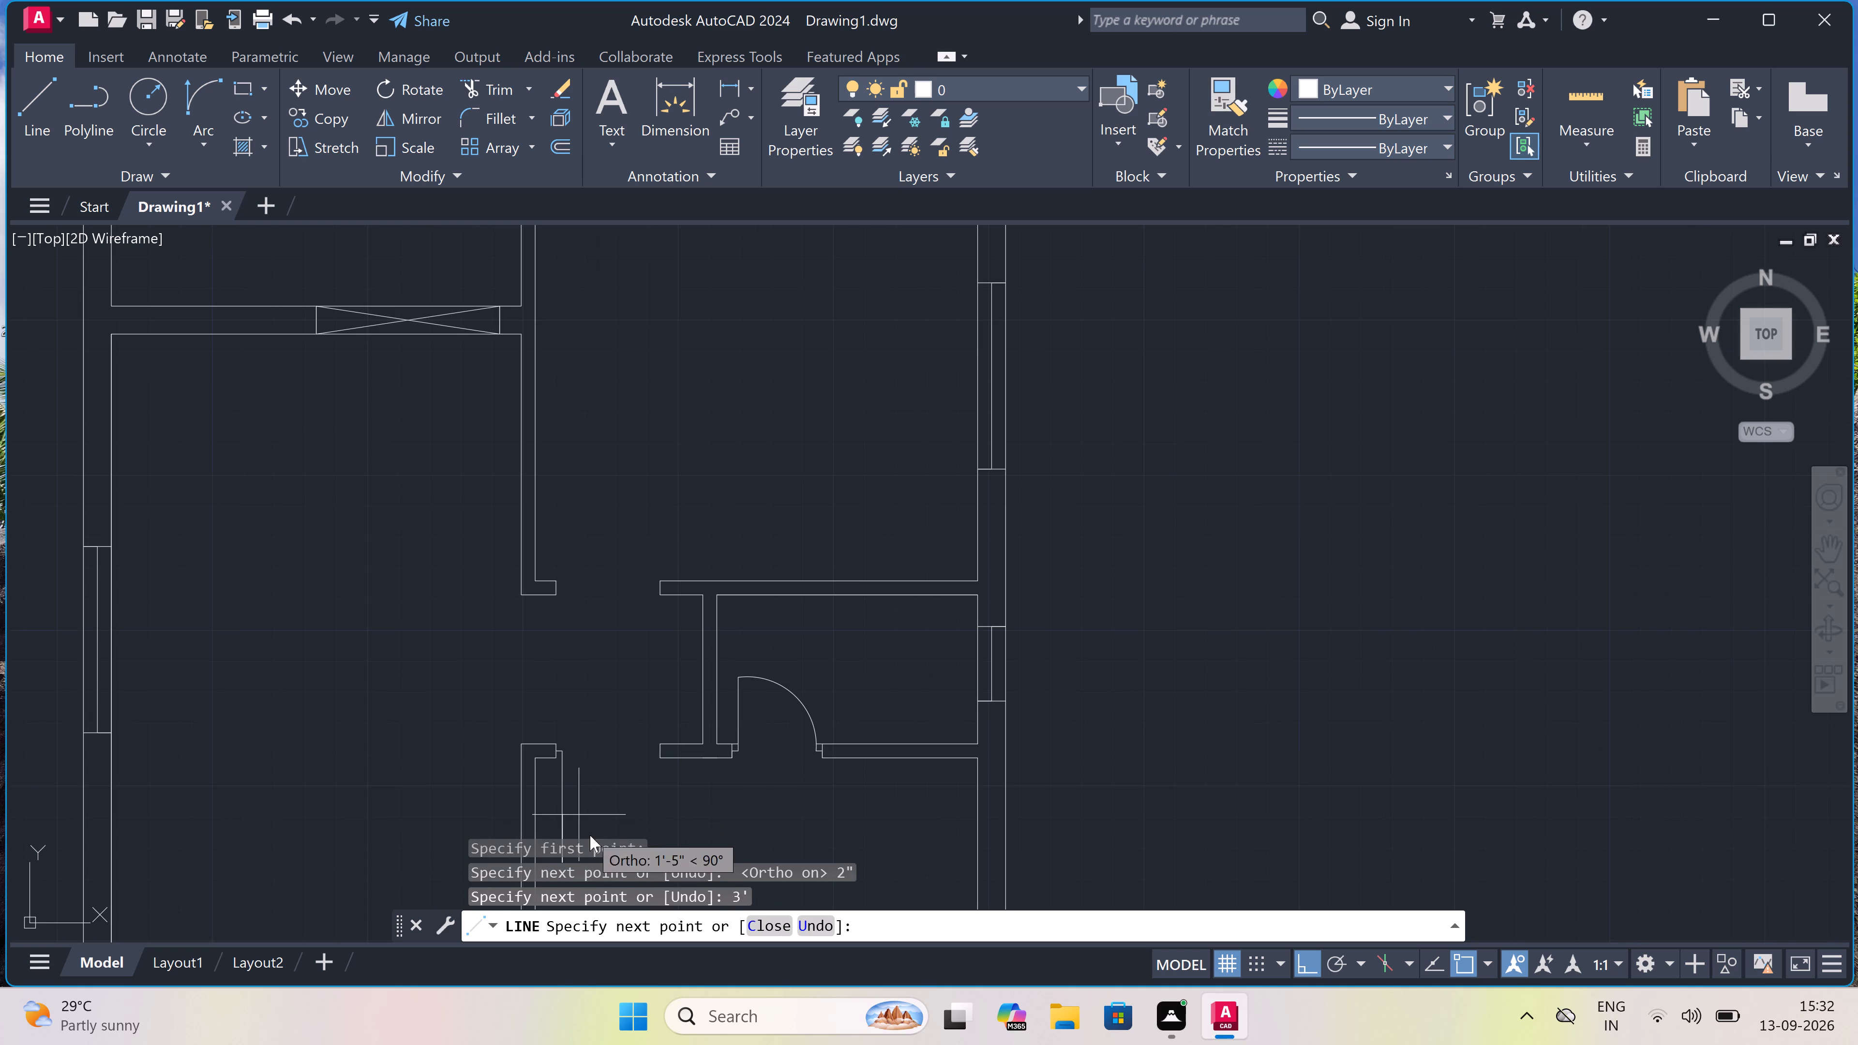
scroll(605, 847, "down", 4)
scroll(610, 785, "down", 1)
scroll(608, 818, "up", 5)
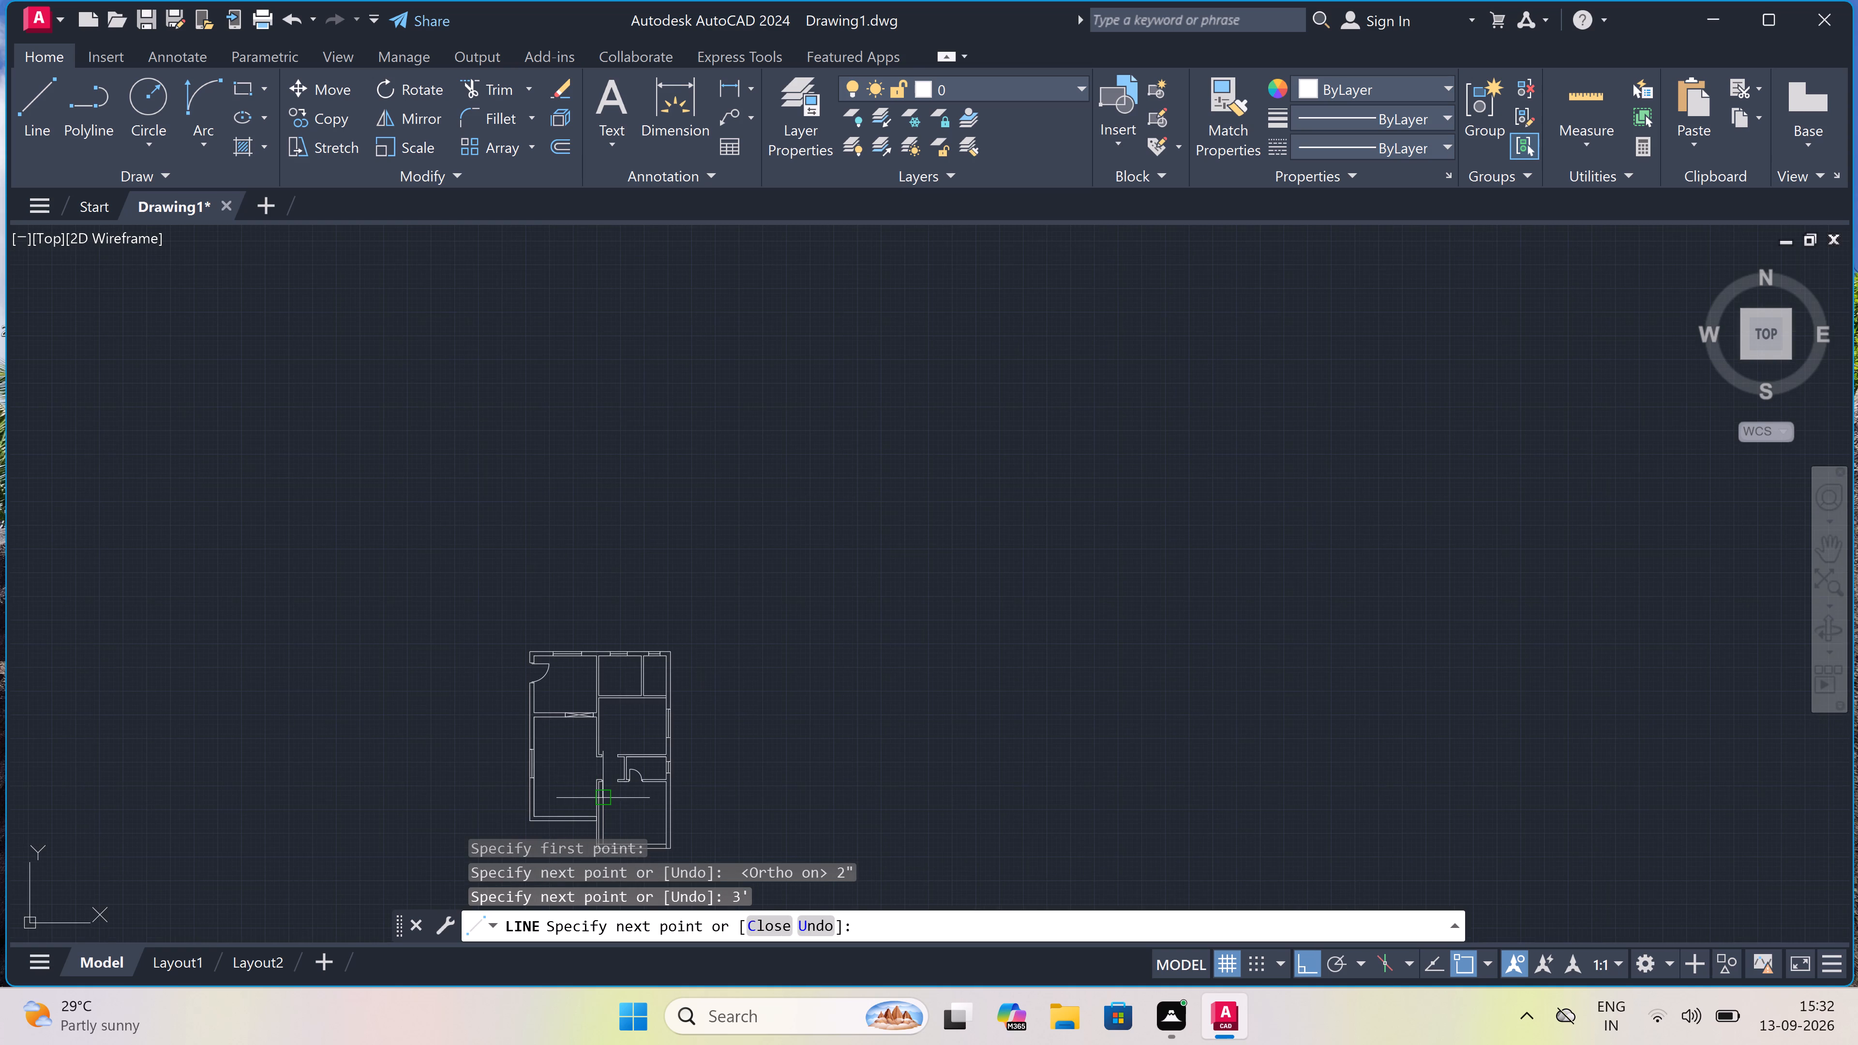
scroll(607, 814, "up", 2)
scroll(819, 582, "down", 3)
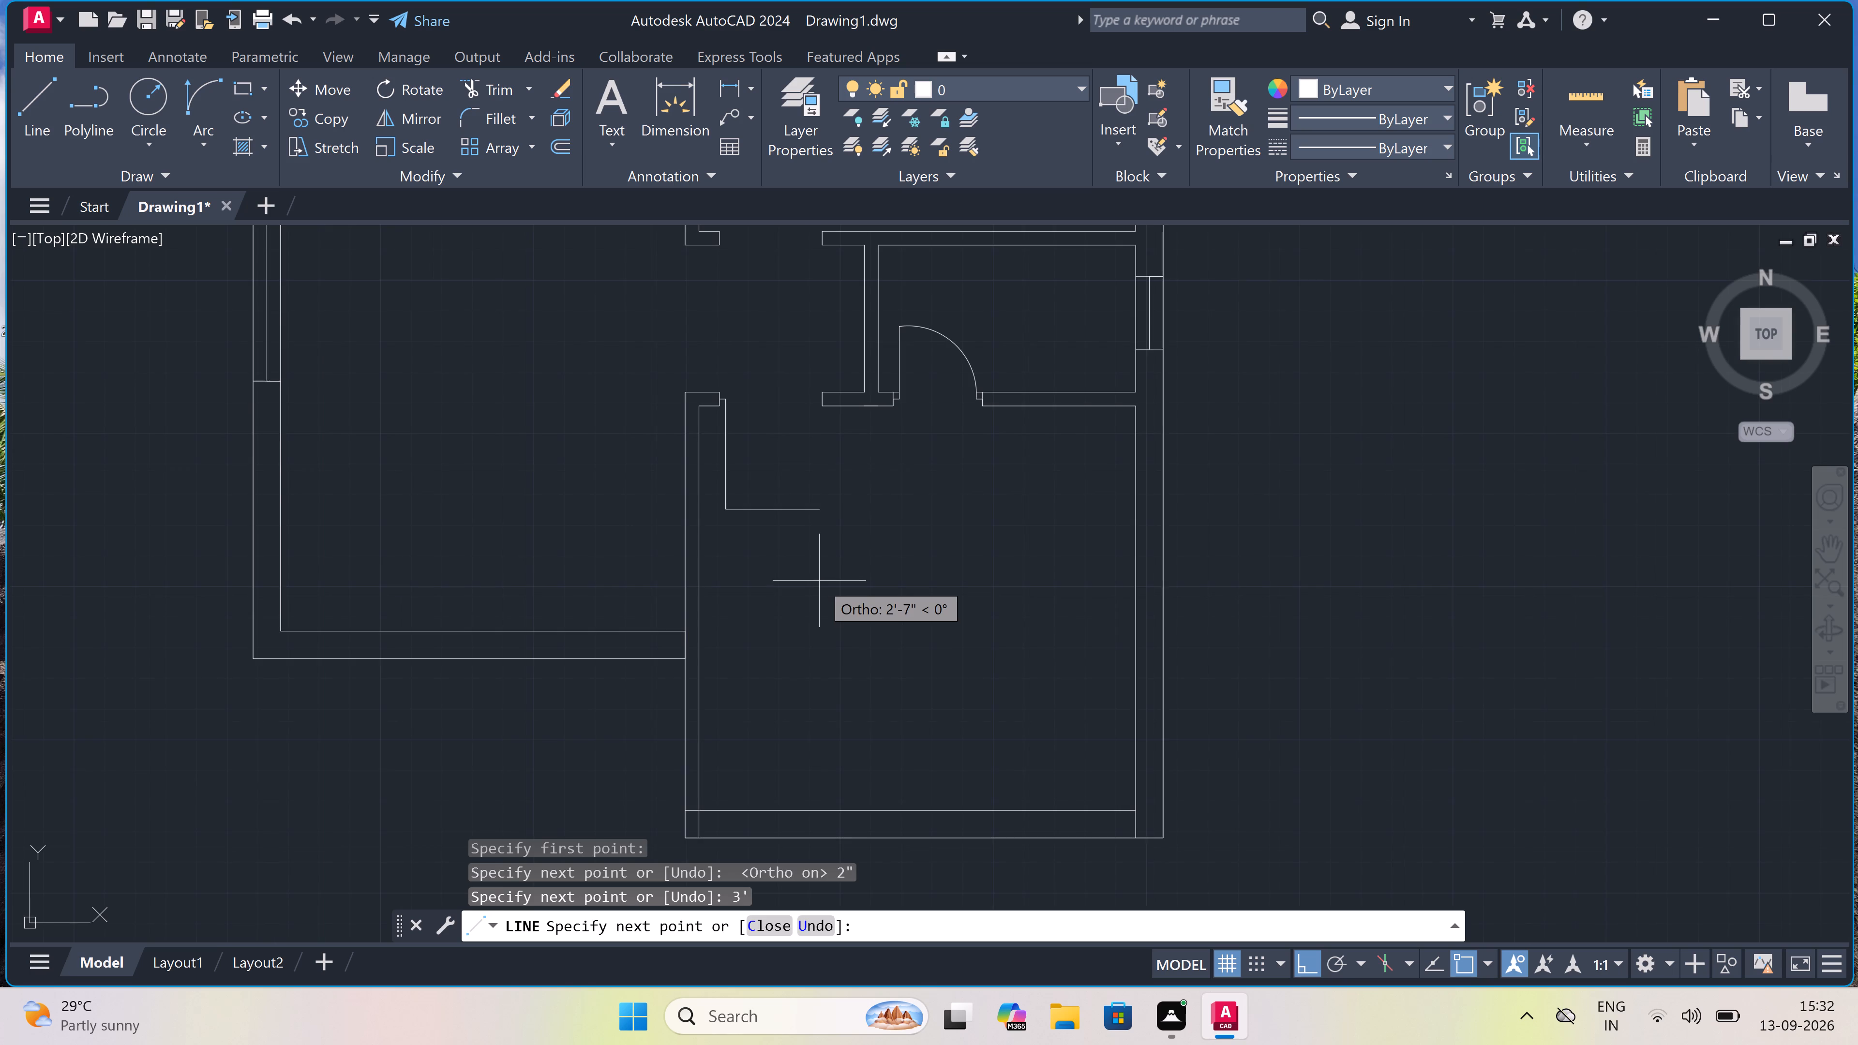
key("Escape")
Draw a 2" stop from the midpoint of the opposite jamb of the bottom room's doorway, pointing toward the leaf.
scroll(818, 580, "down", 2)
scroll(833, 493, "up", 4)
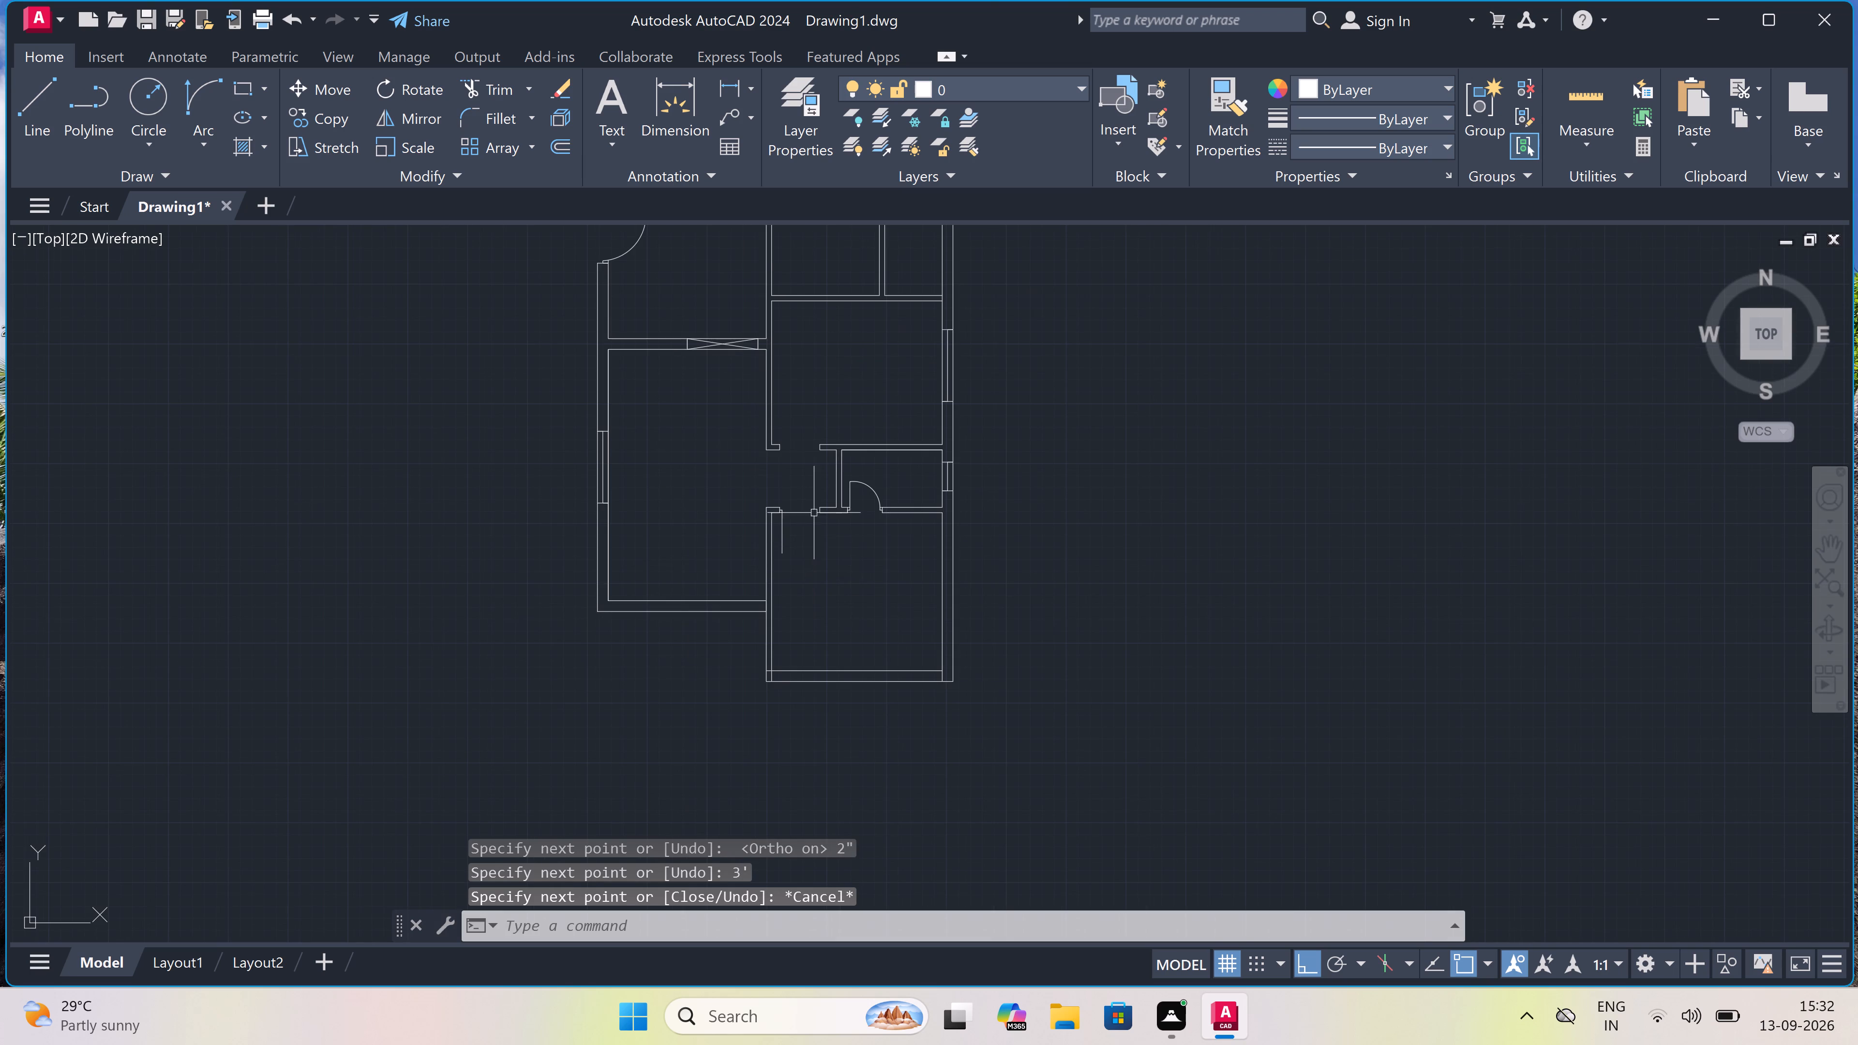
scroll(815, 548, "down", 2)
scroll(754, 607, "up", 2)
key("space")
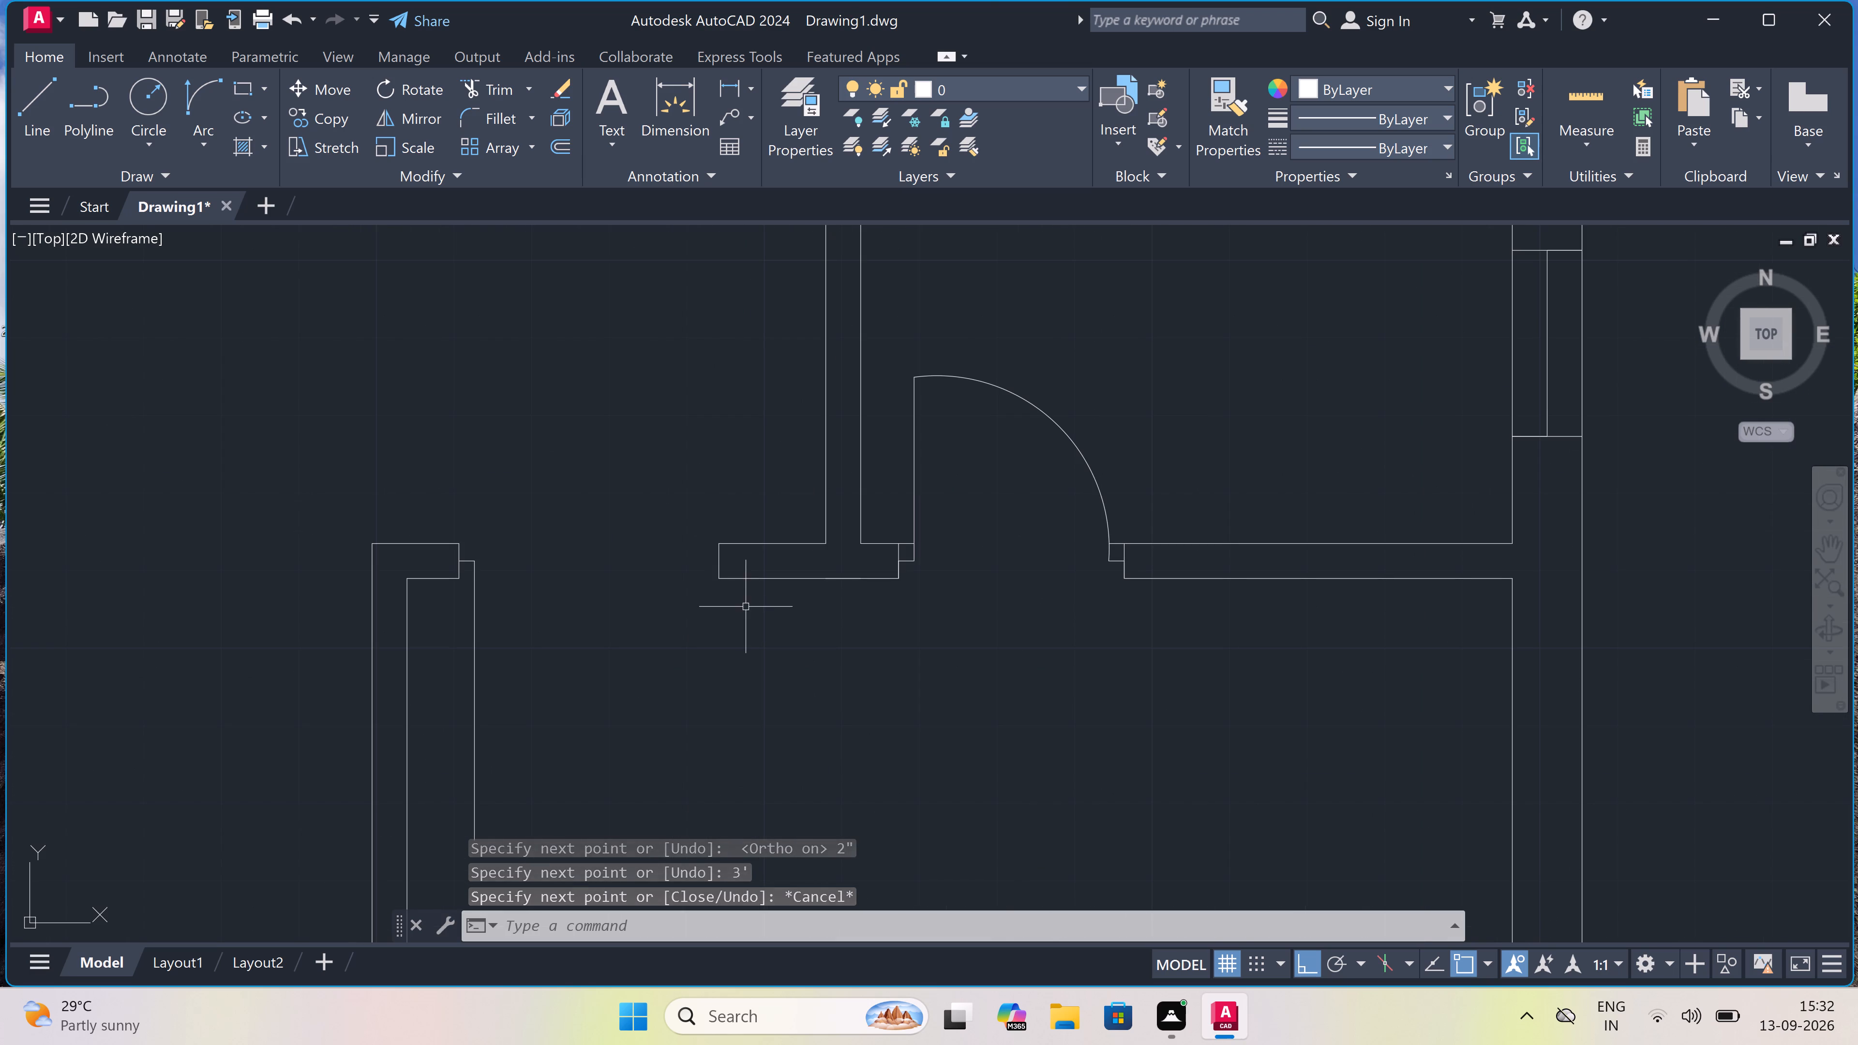
left_click(715, 552)
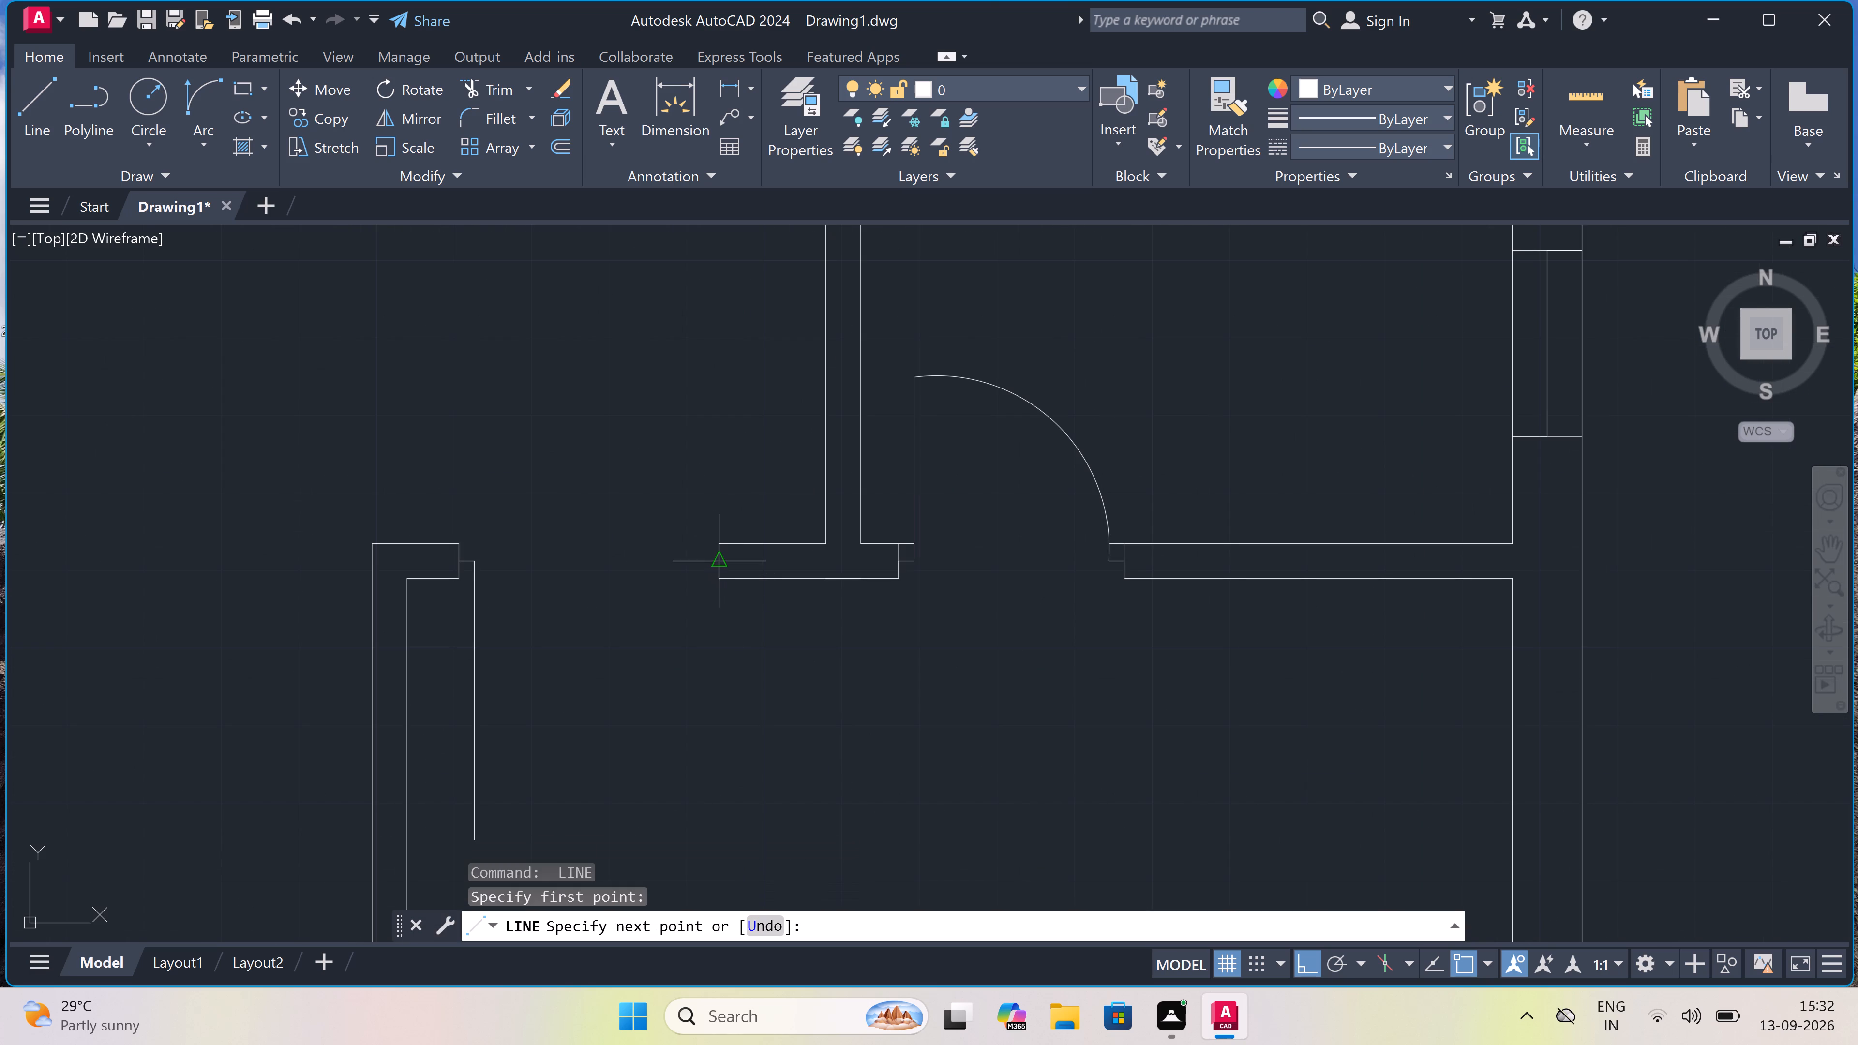
left_click(718, 558)
key("2")
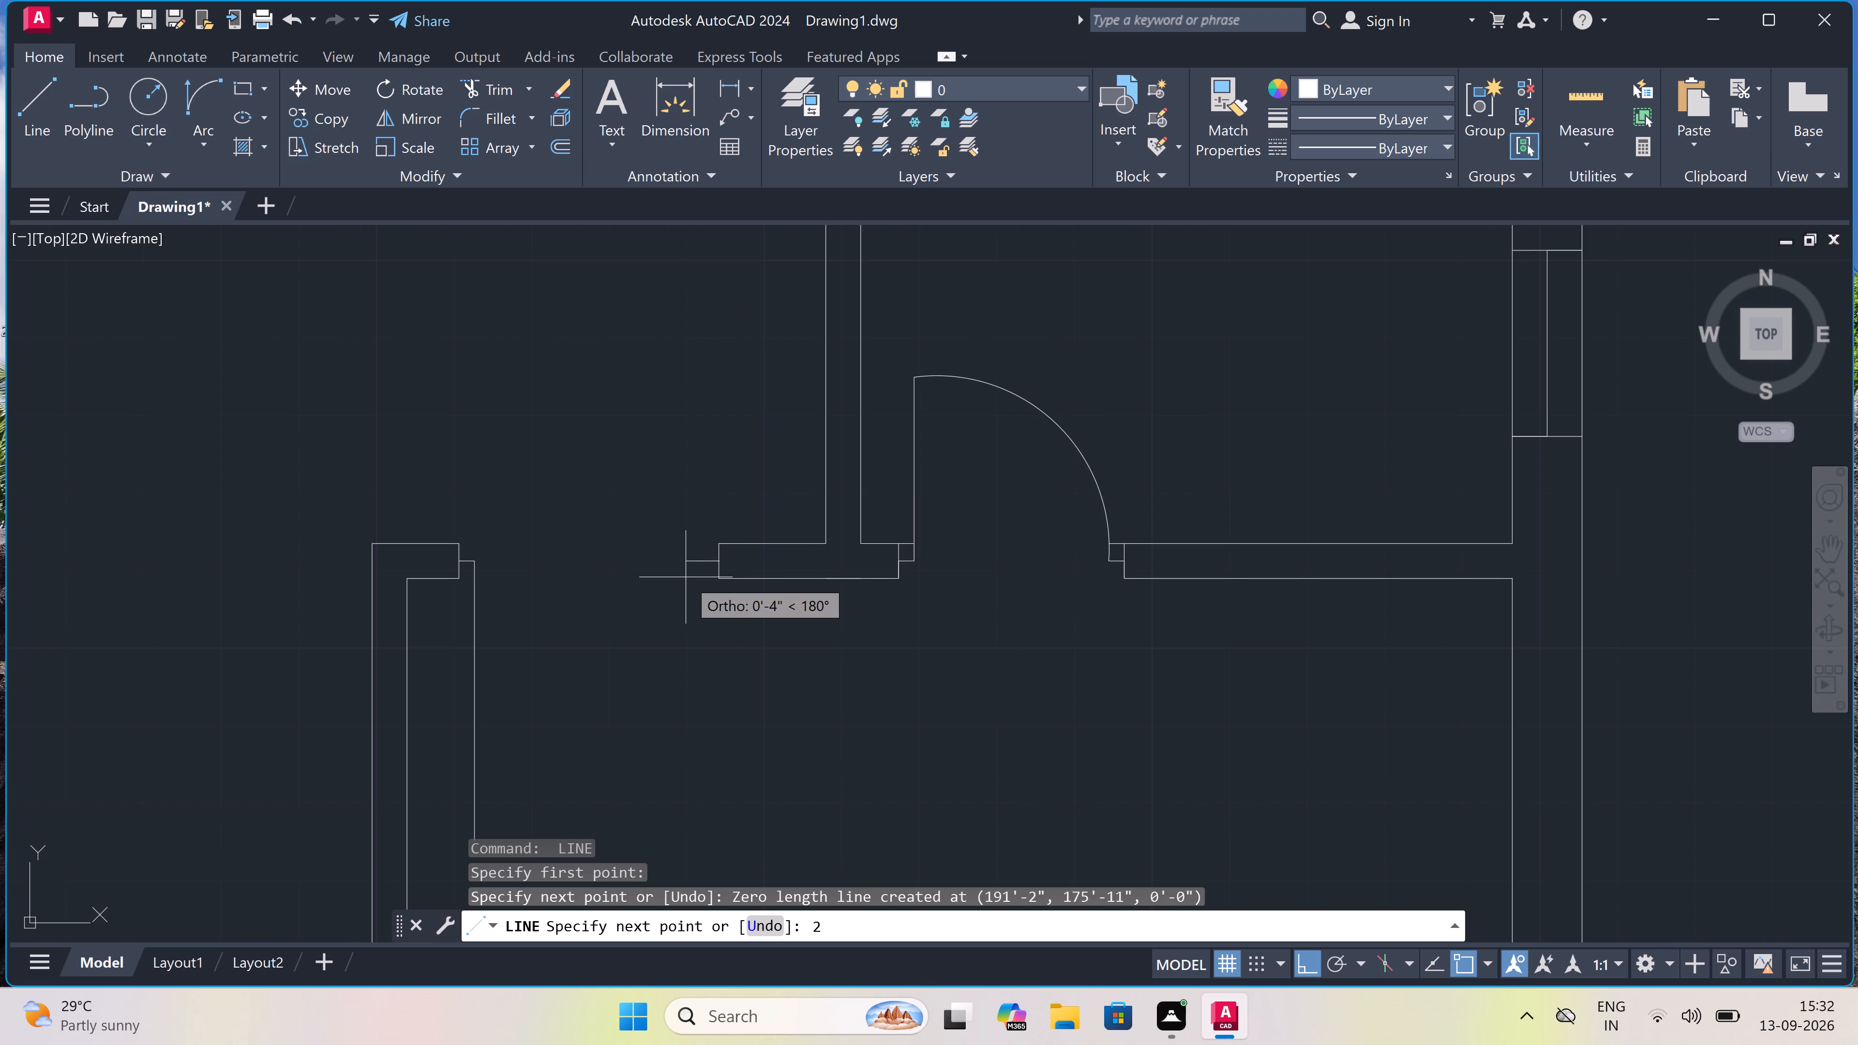
type("\"")
key("space")
key("Escape")
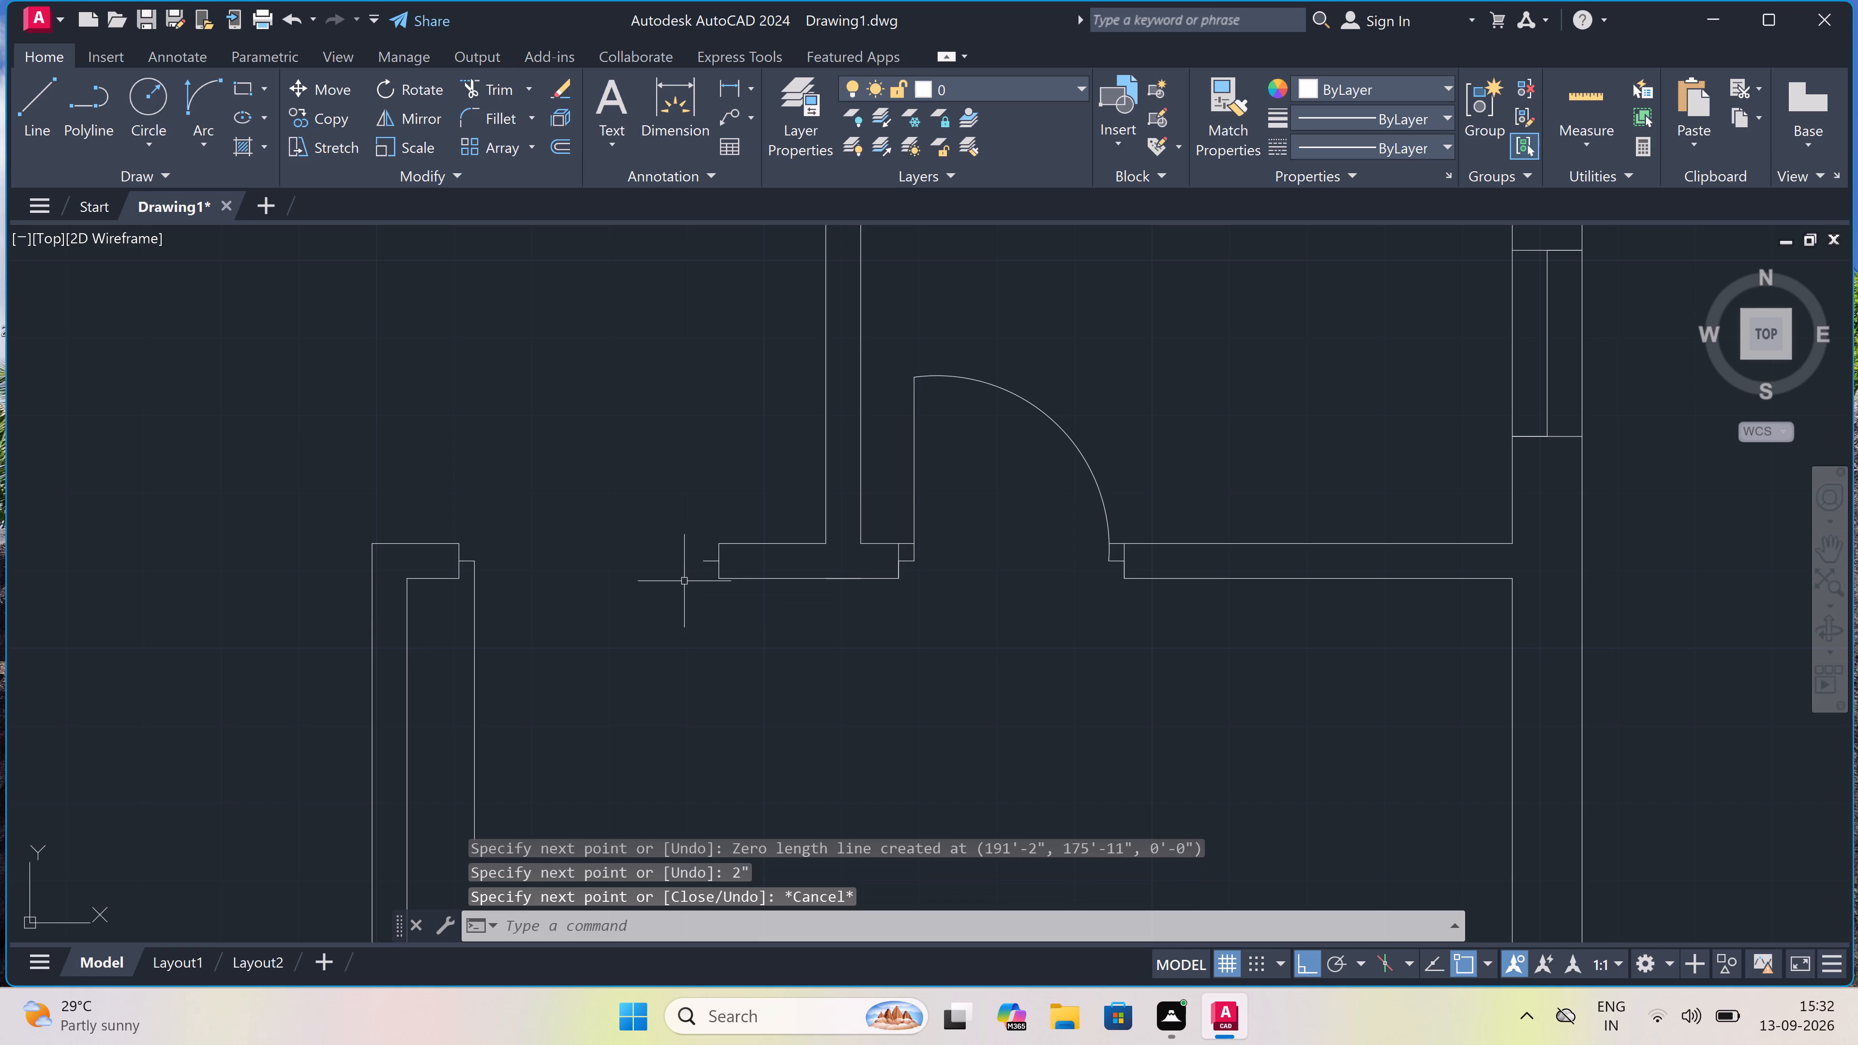
Draw the bottom room's door swing as a Start, End, Direction arc from the leaf's free end to the opposite stop.
left_click_drag(190, 90, 196, 94)
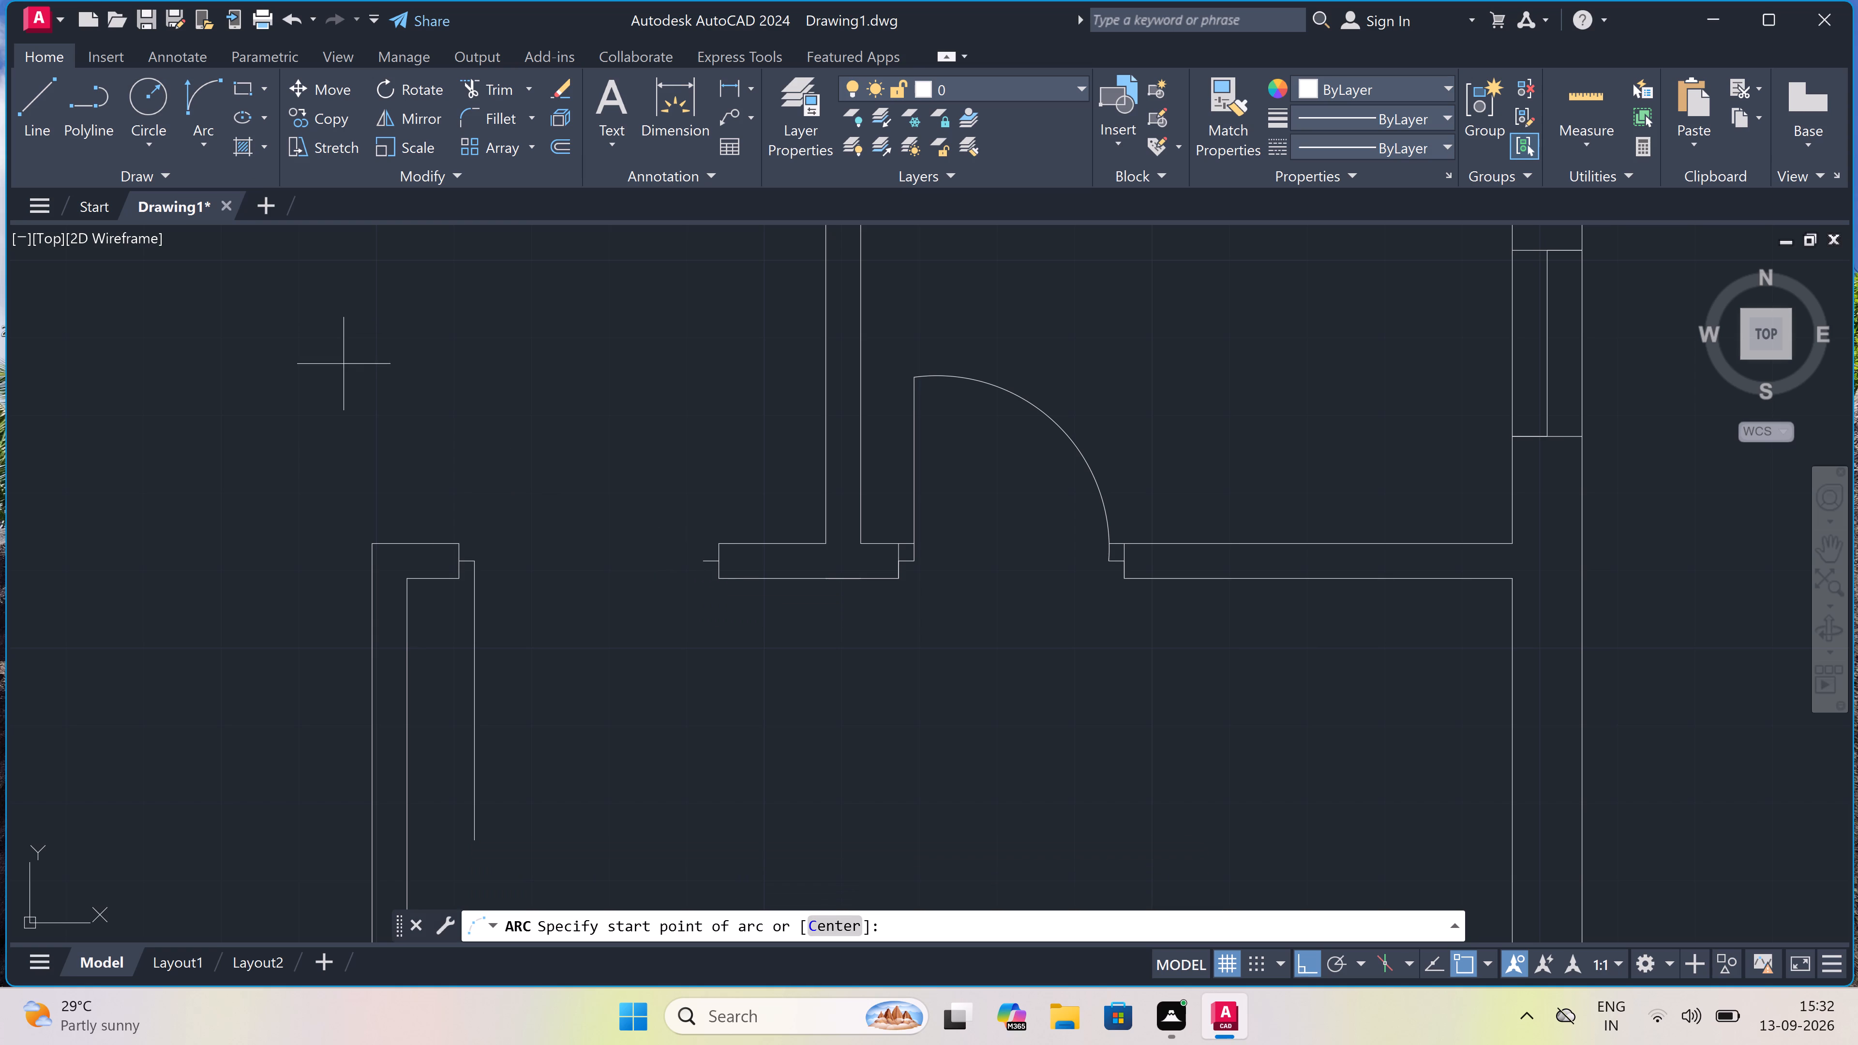
scroll(475, 718, "down", 2)
scroll(466, 774, "up", 3)
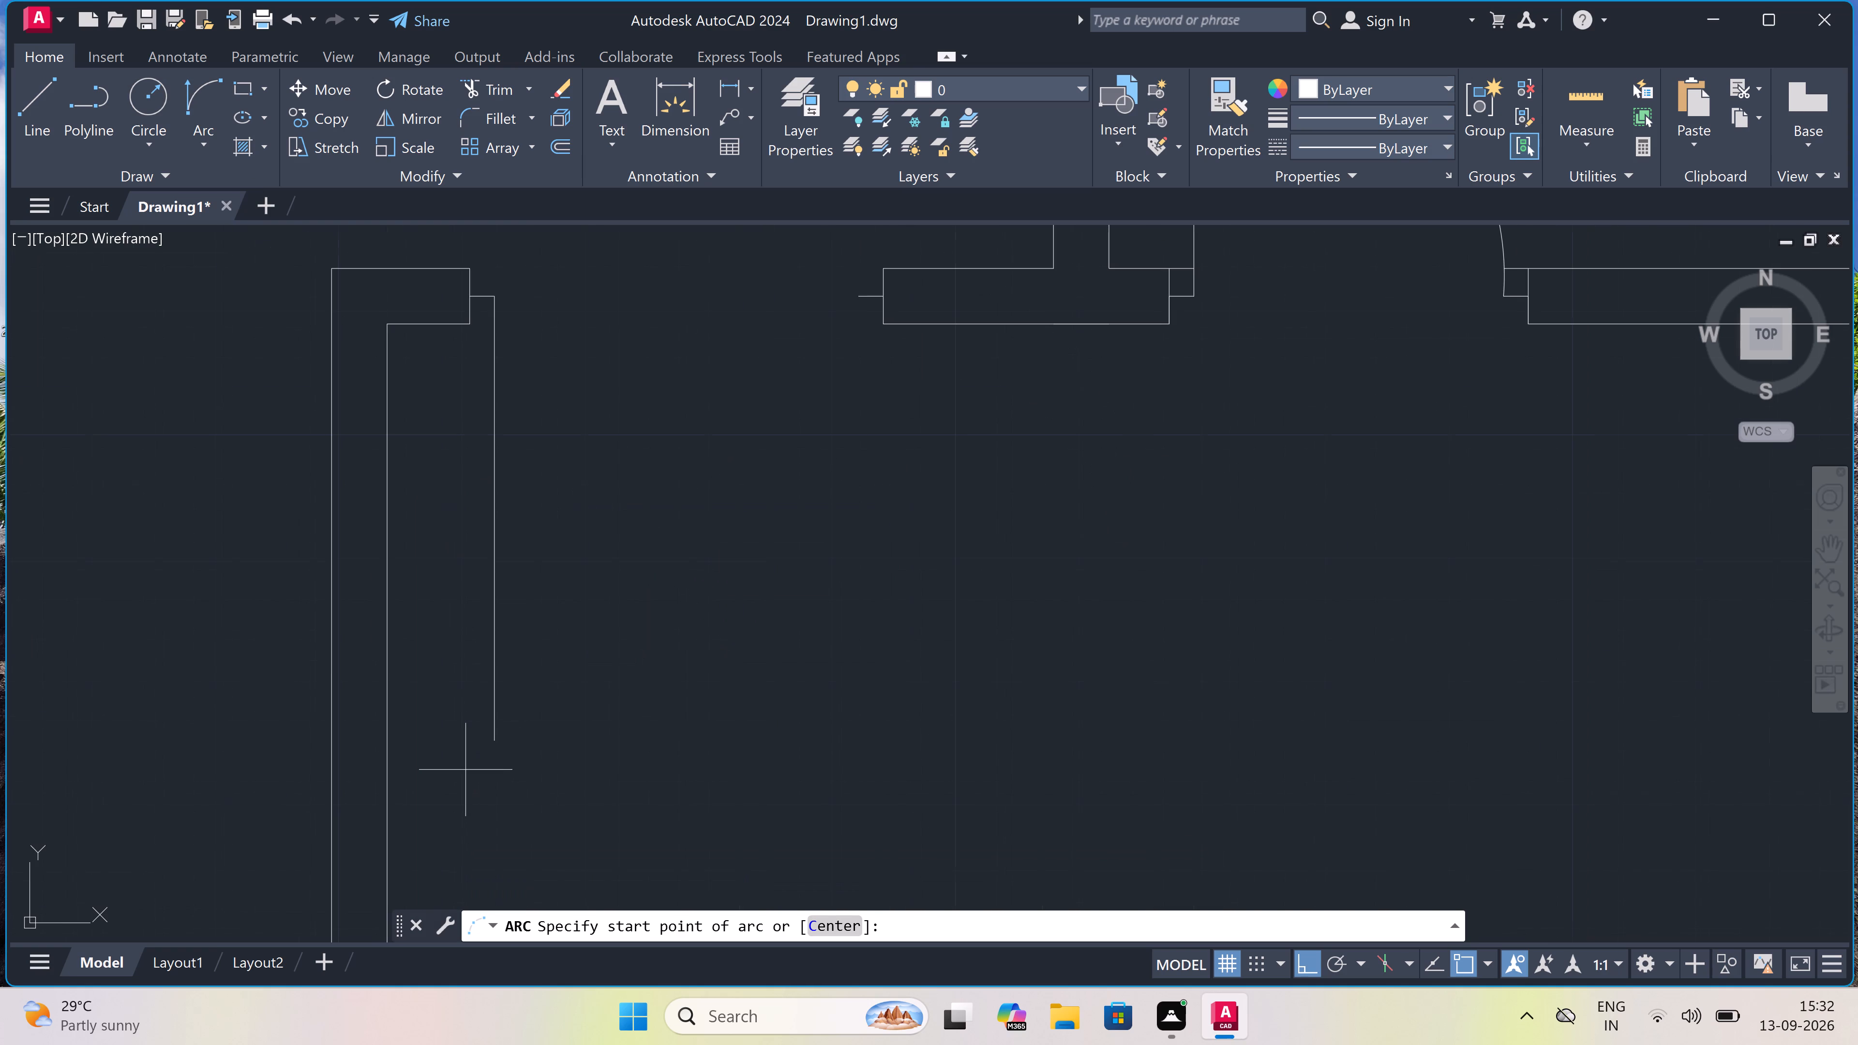
left_click_drag(489, 737, 497, 728)
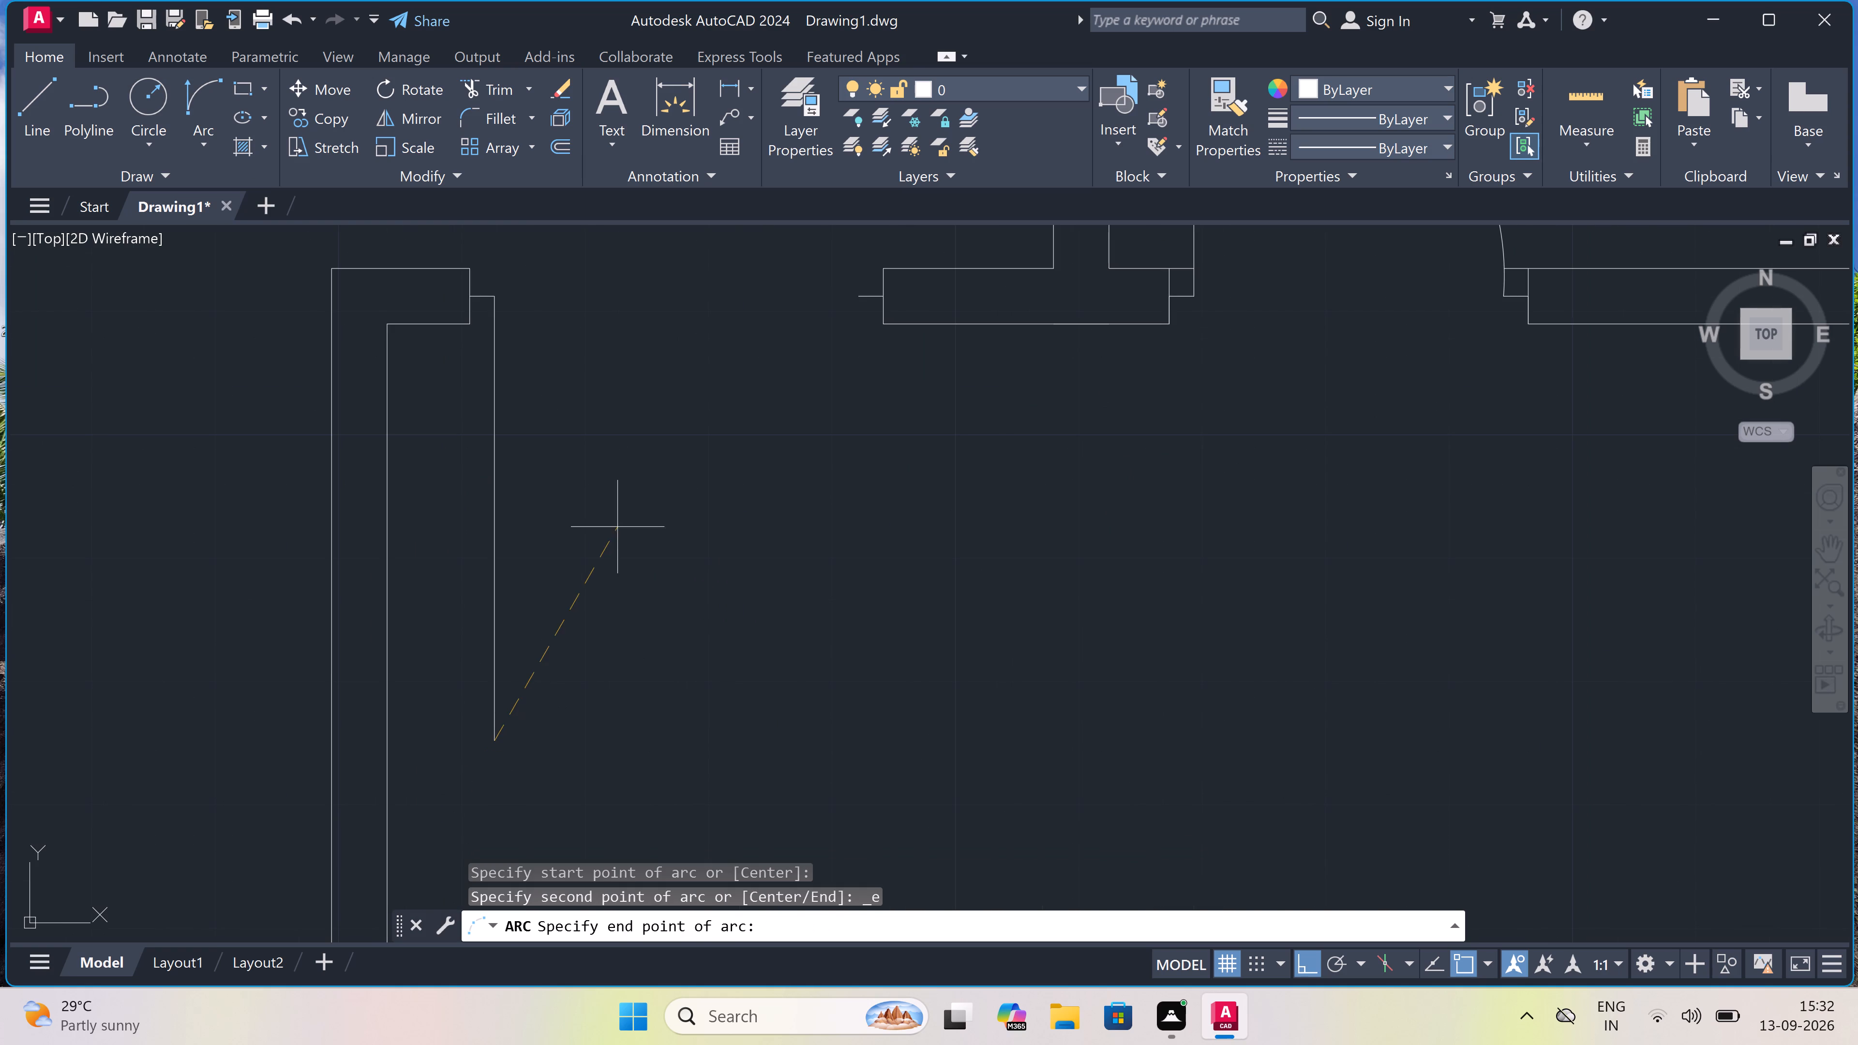
left_click(858, 298)
left_click(954, 482)
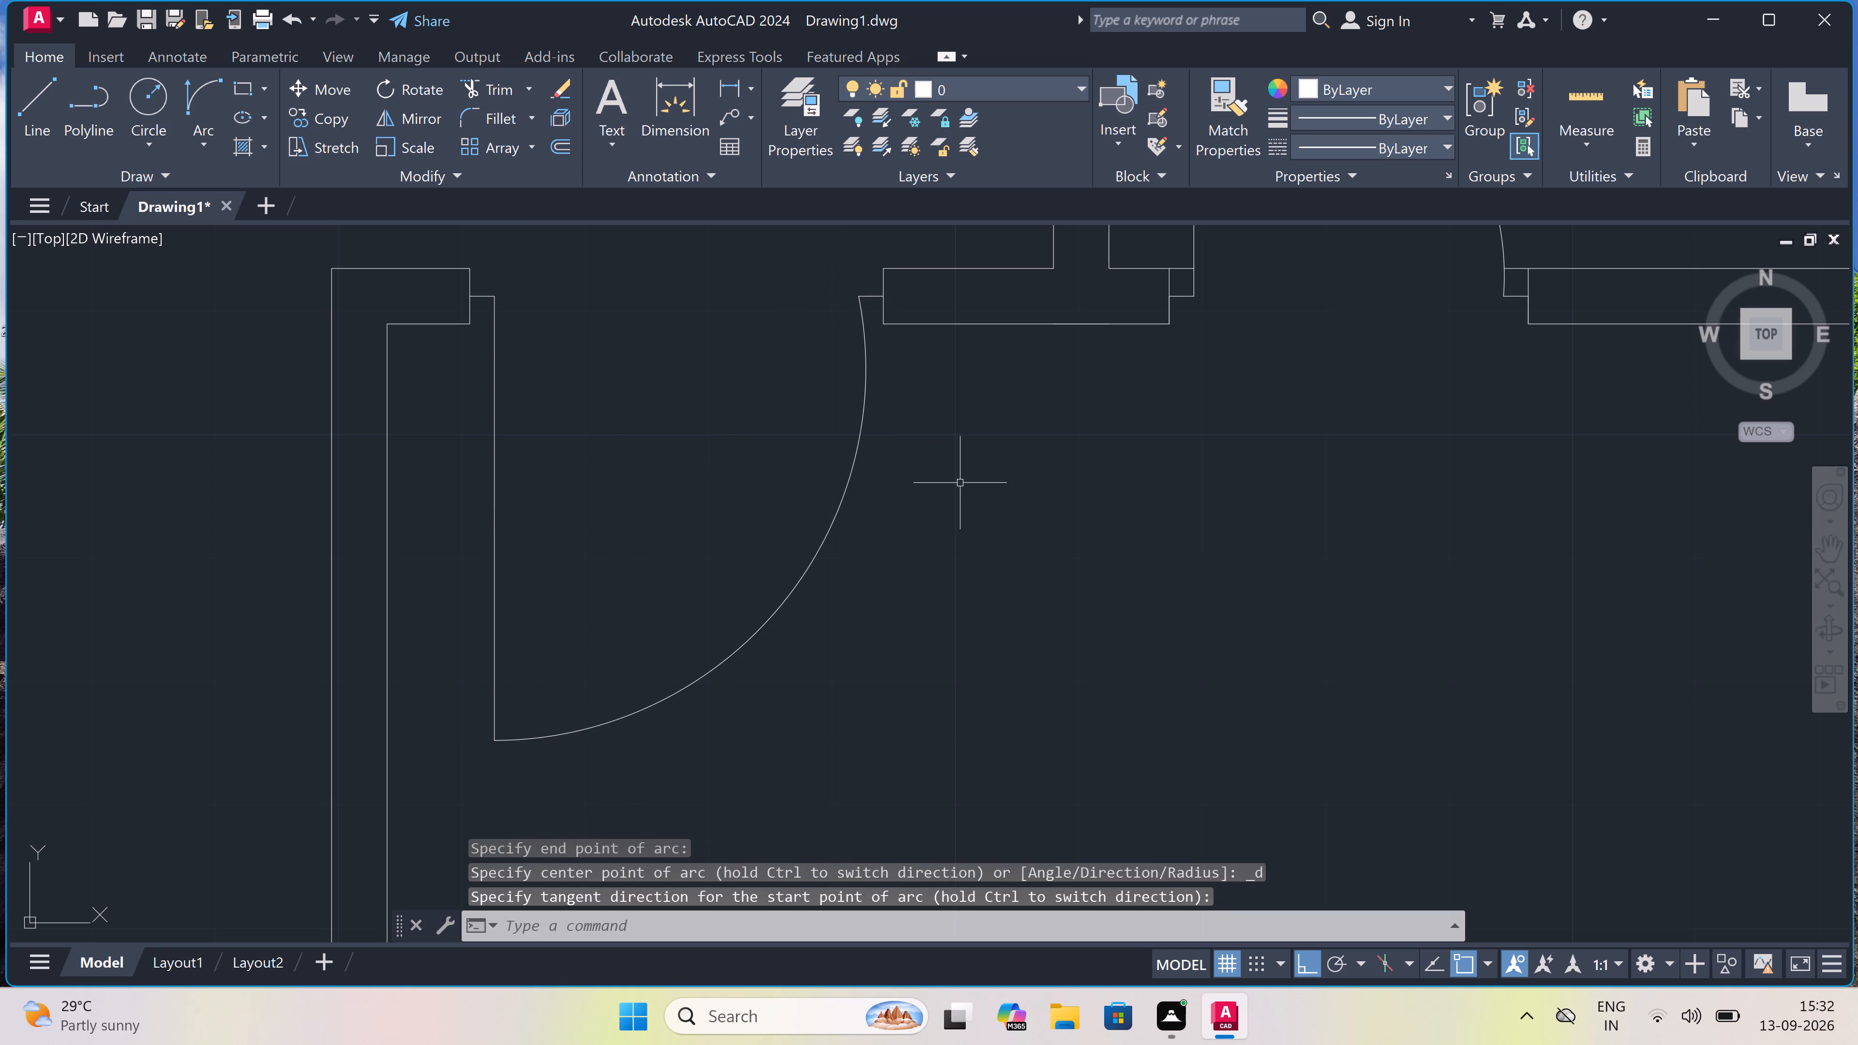
Draw a 2" stop from the left jamb's midpoint of the doorway above the passage and a 3' door leaf up into the upper room.
scroll(969, 493, "down", 6)
scroll(934, 316, "up", 3)
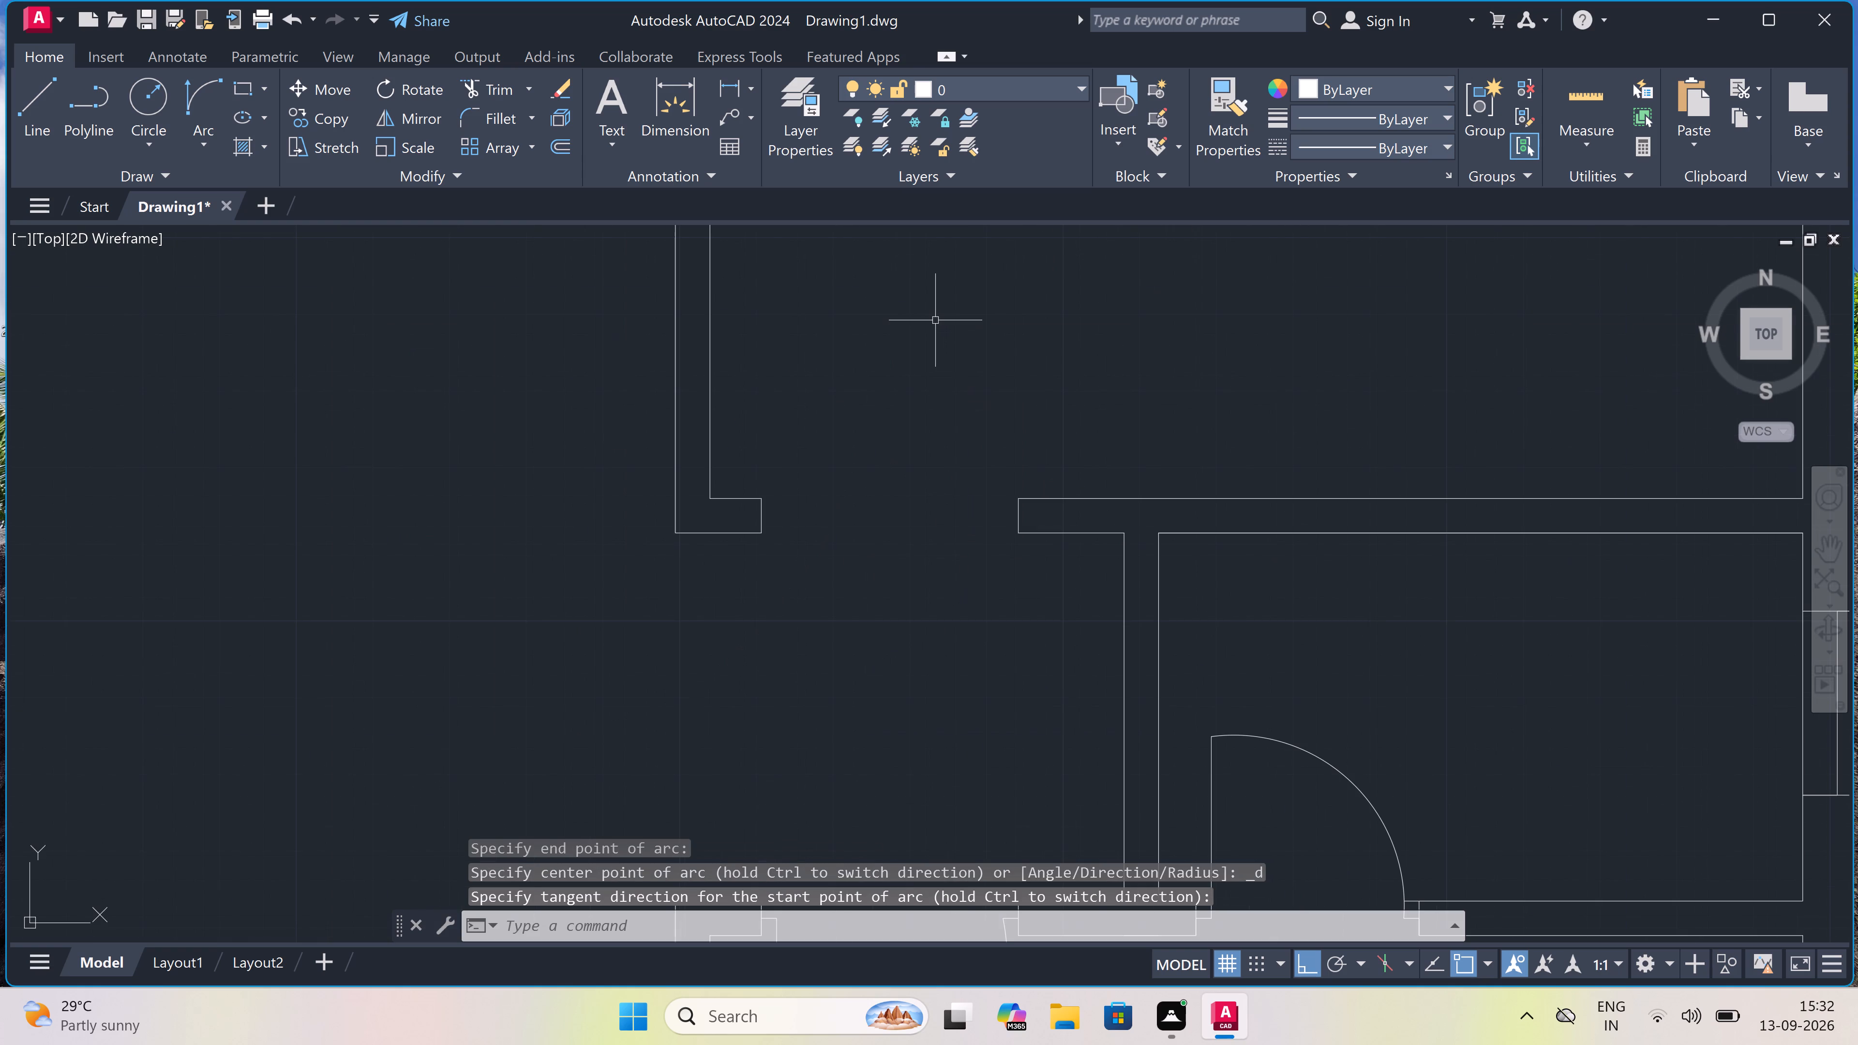
key("l")
key("space")
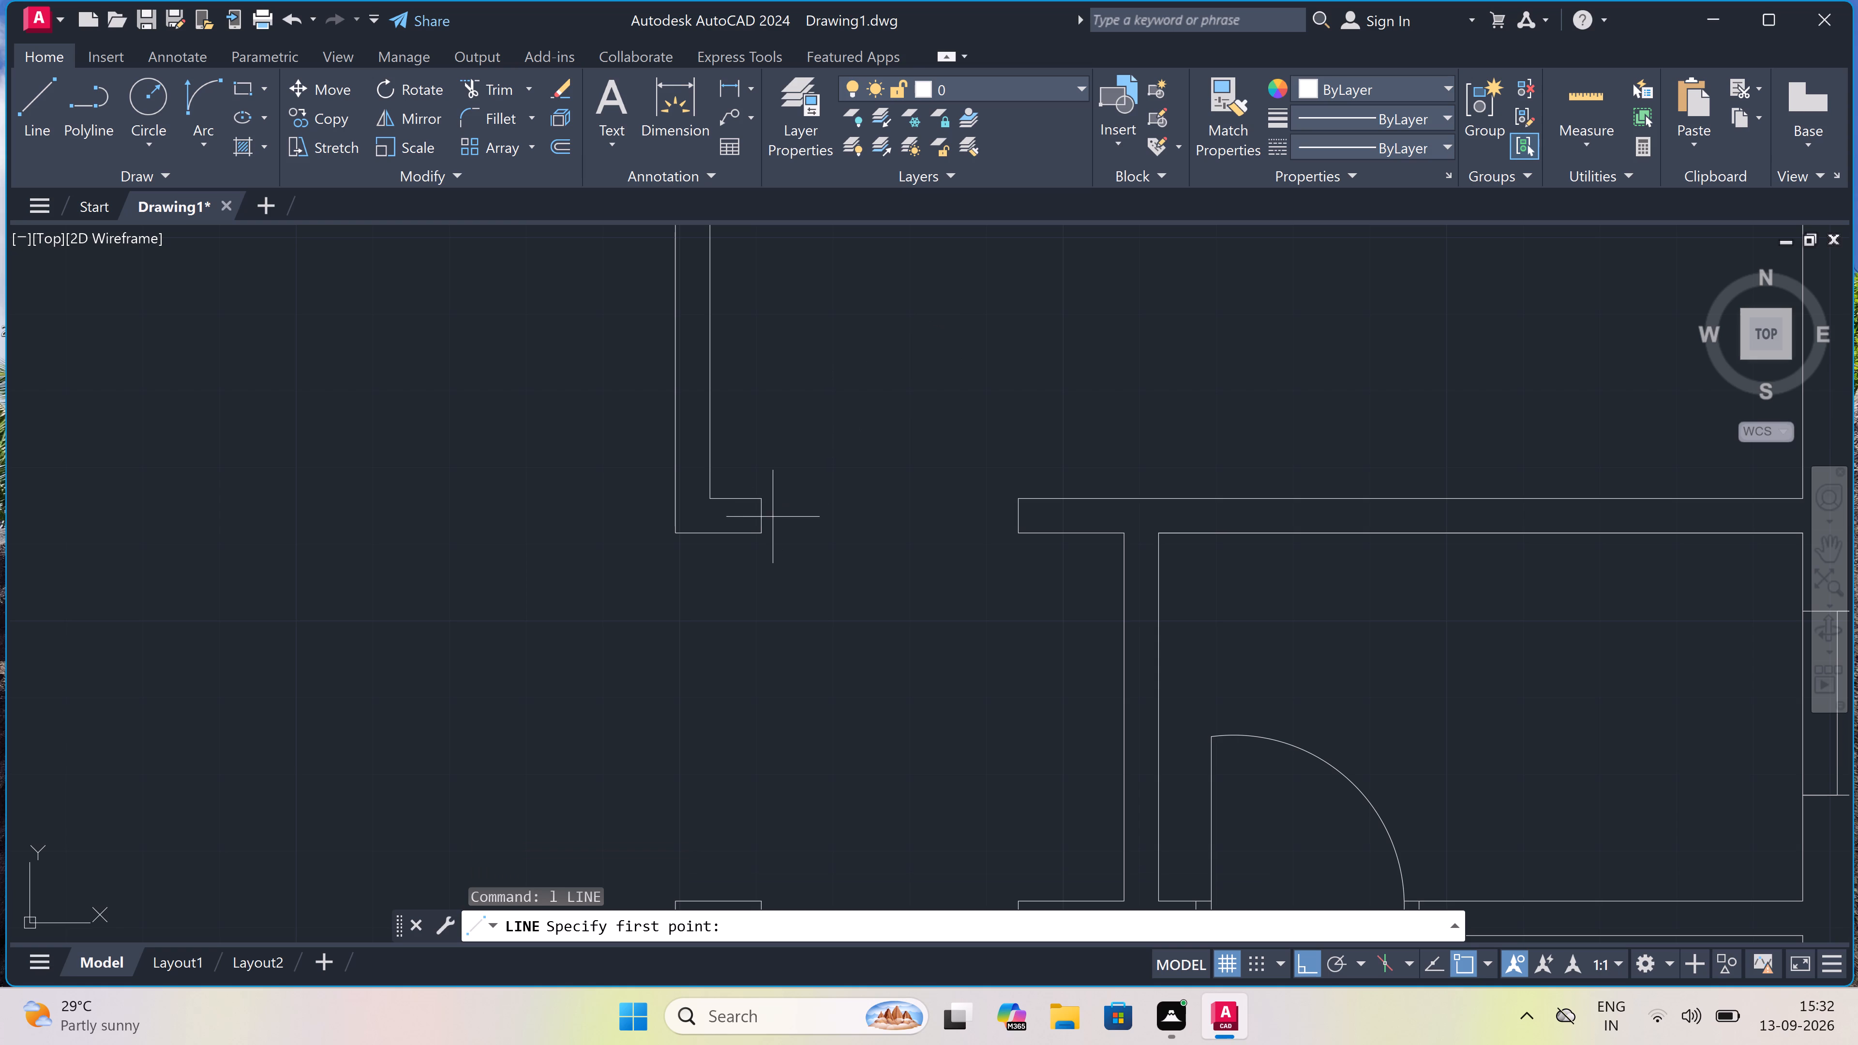
left_click(766, 514)
type("2\"")
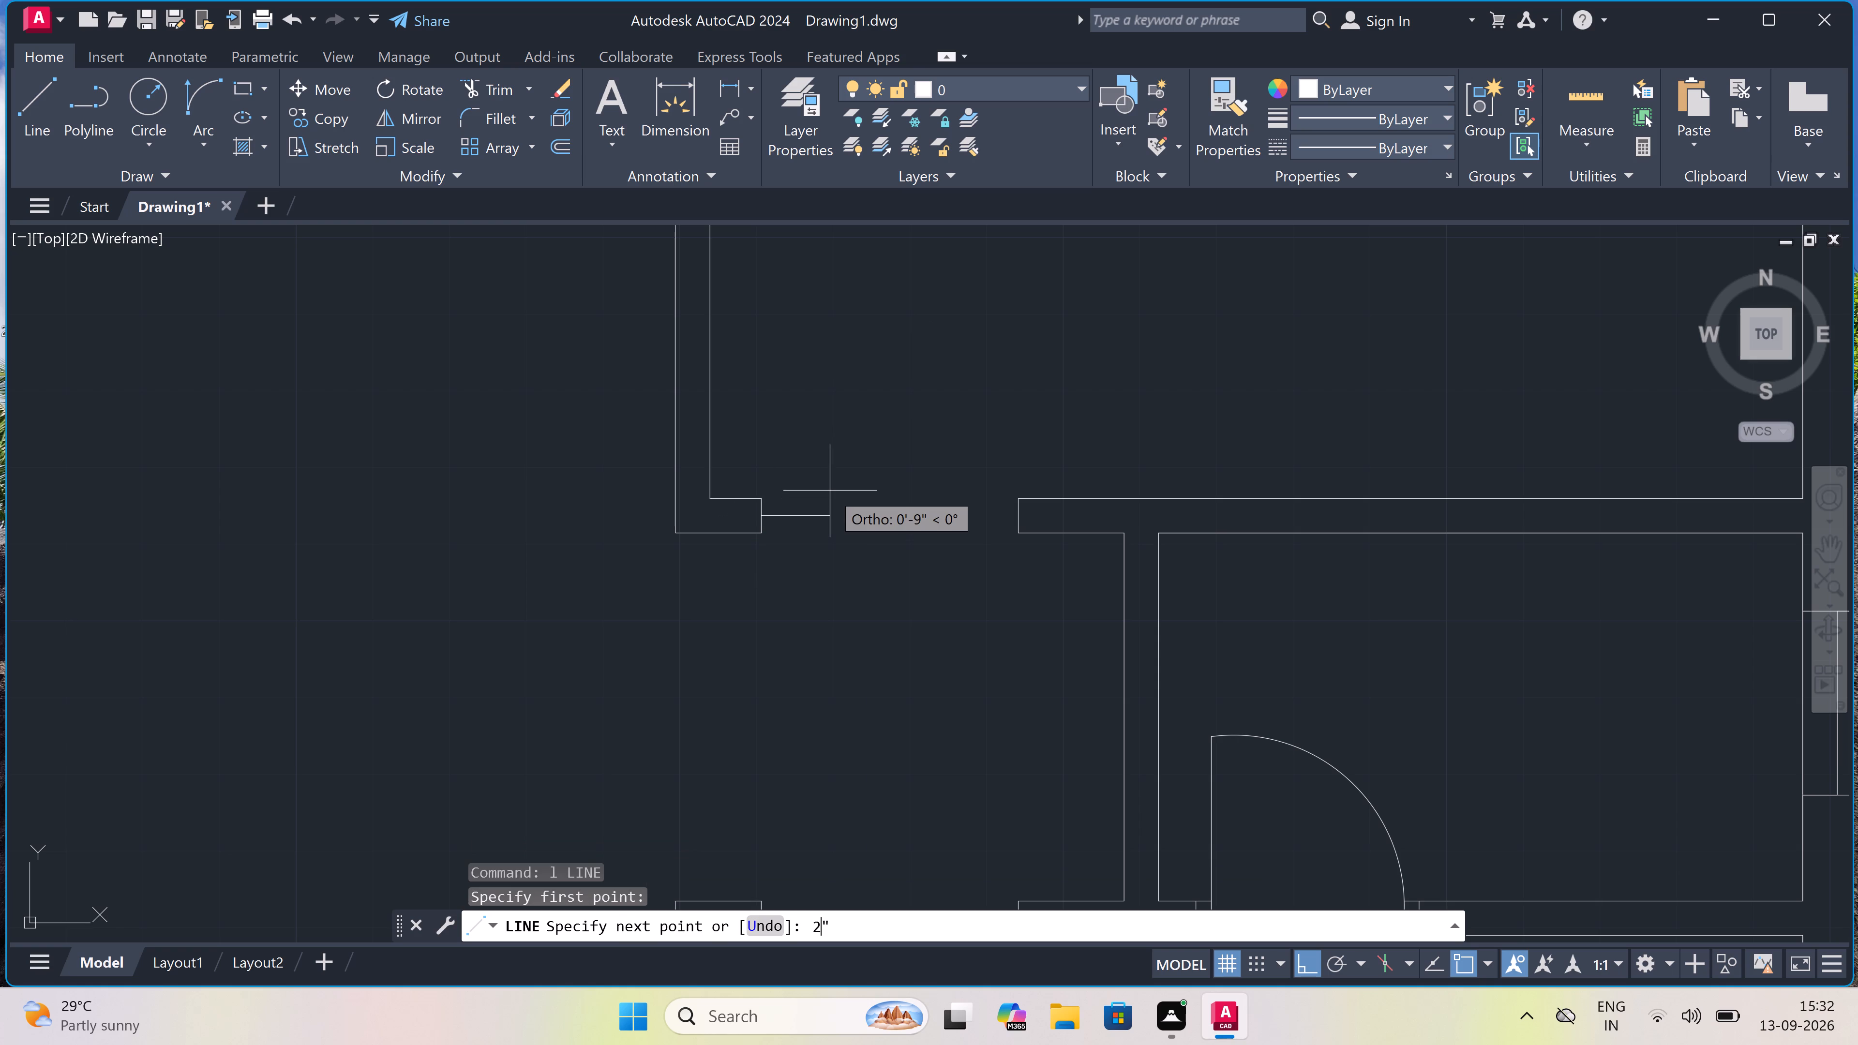
key("space")
type("3'")
key("space")
key("Escape")
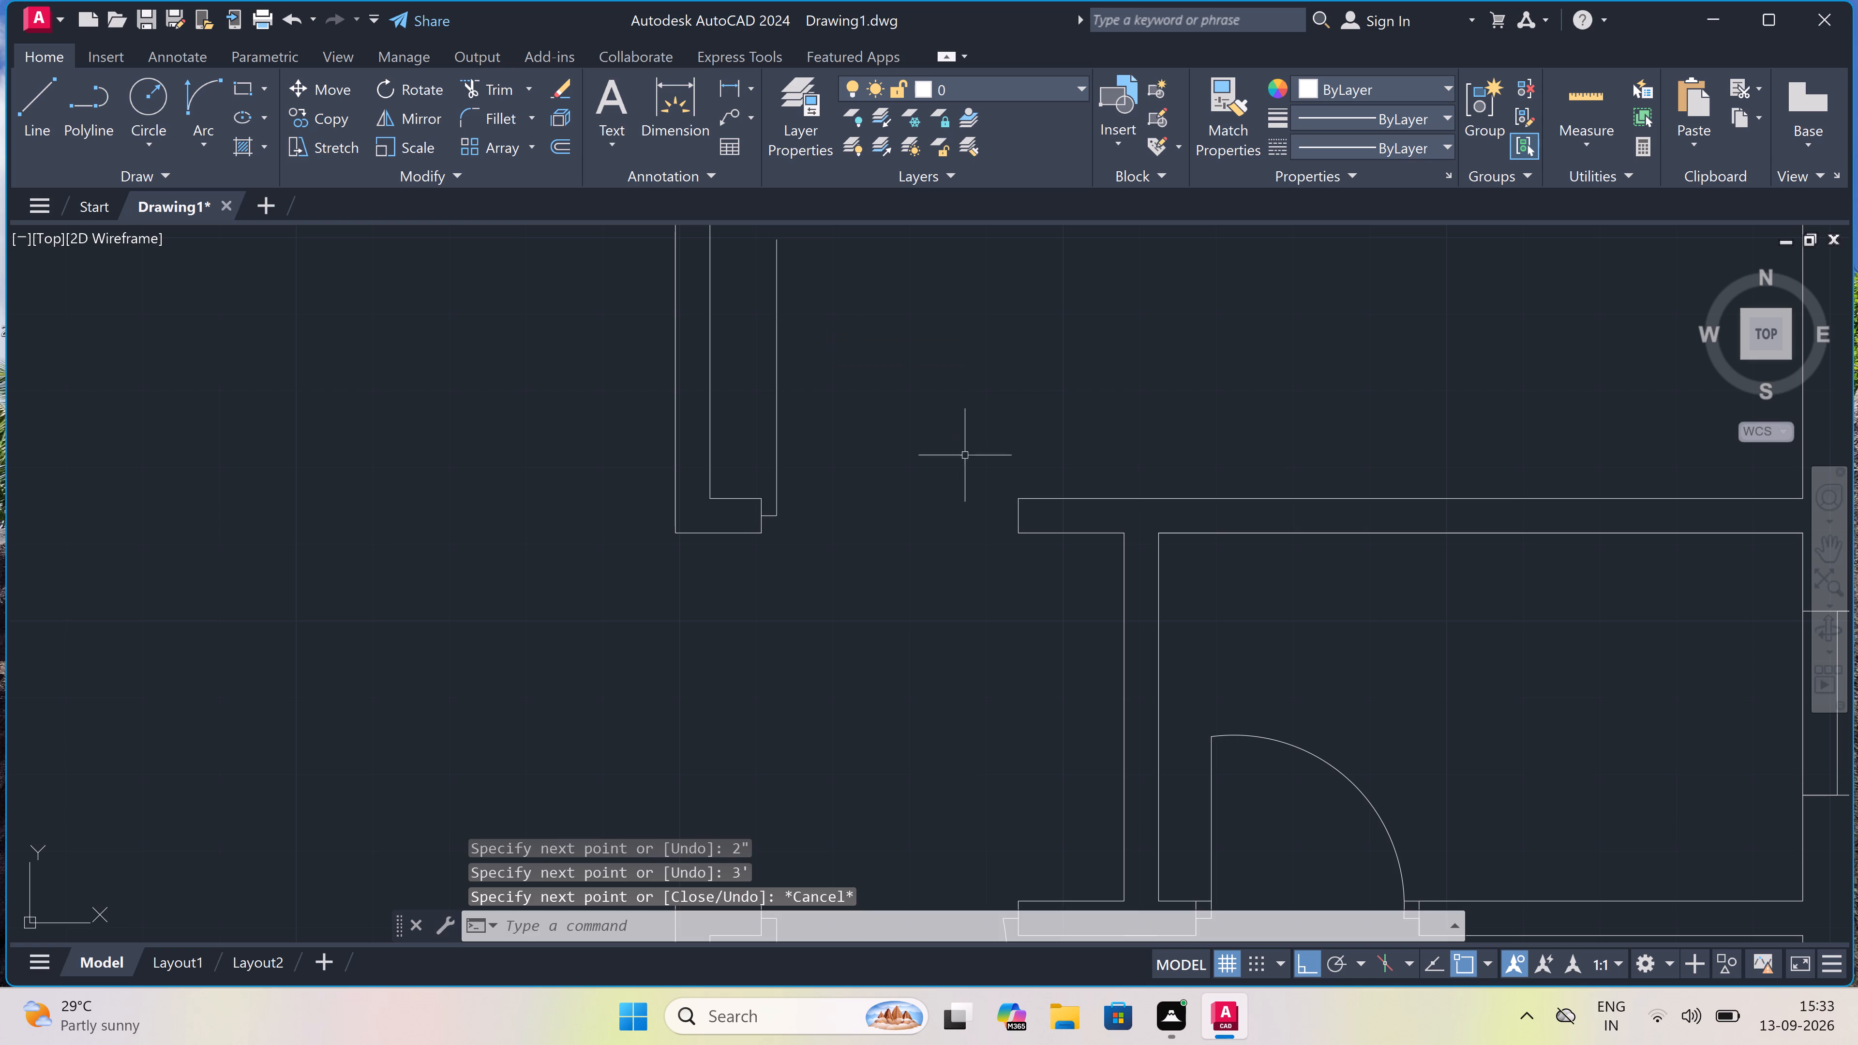
Draw a 2" stop from the midpoint of the upper doorway's opposite jamb, pointing toward the leaf.
key("space")
left_click_drag(1017, 519, 1012, 522)
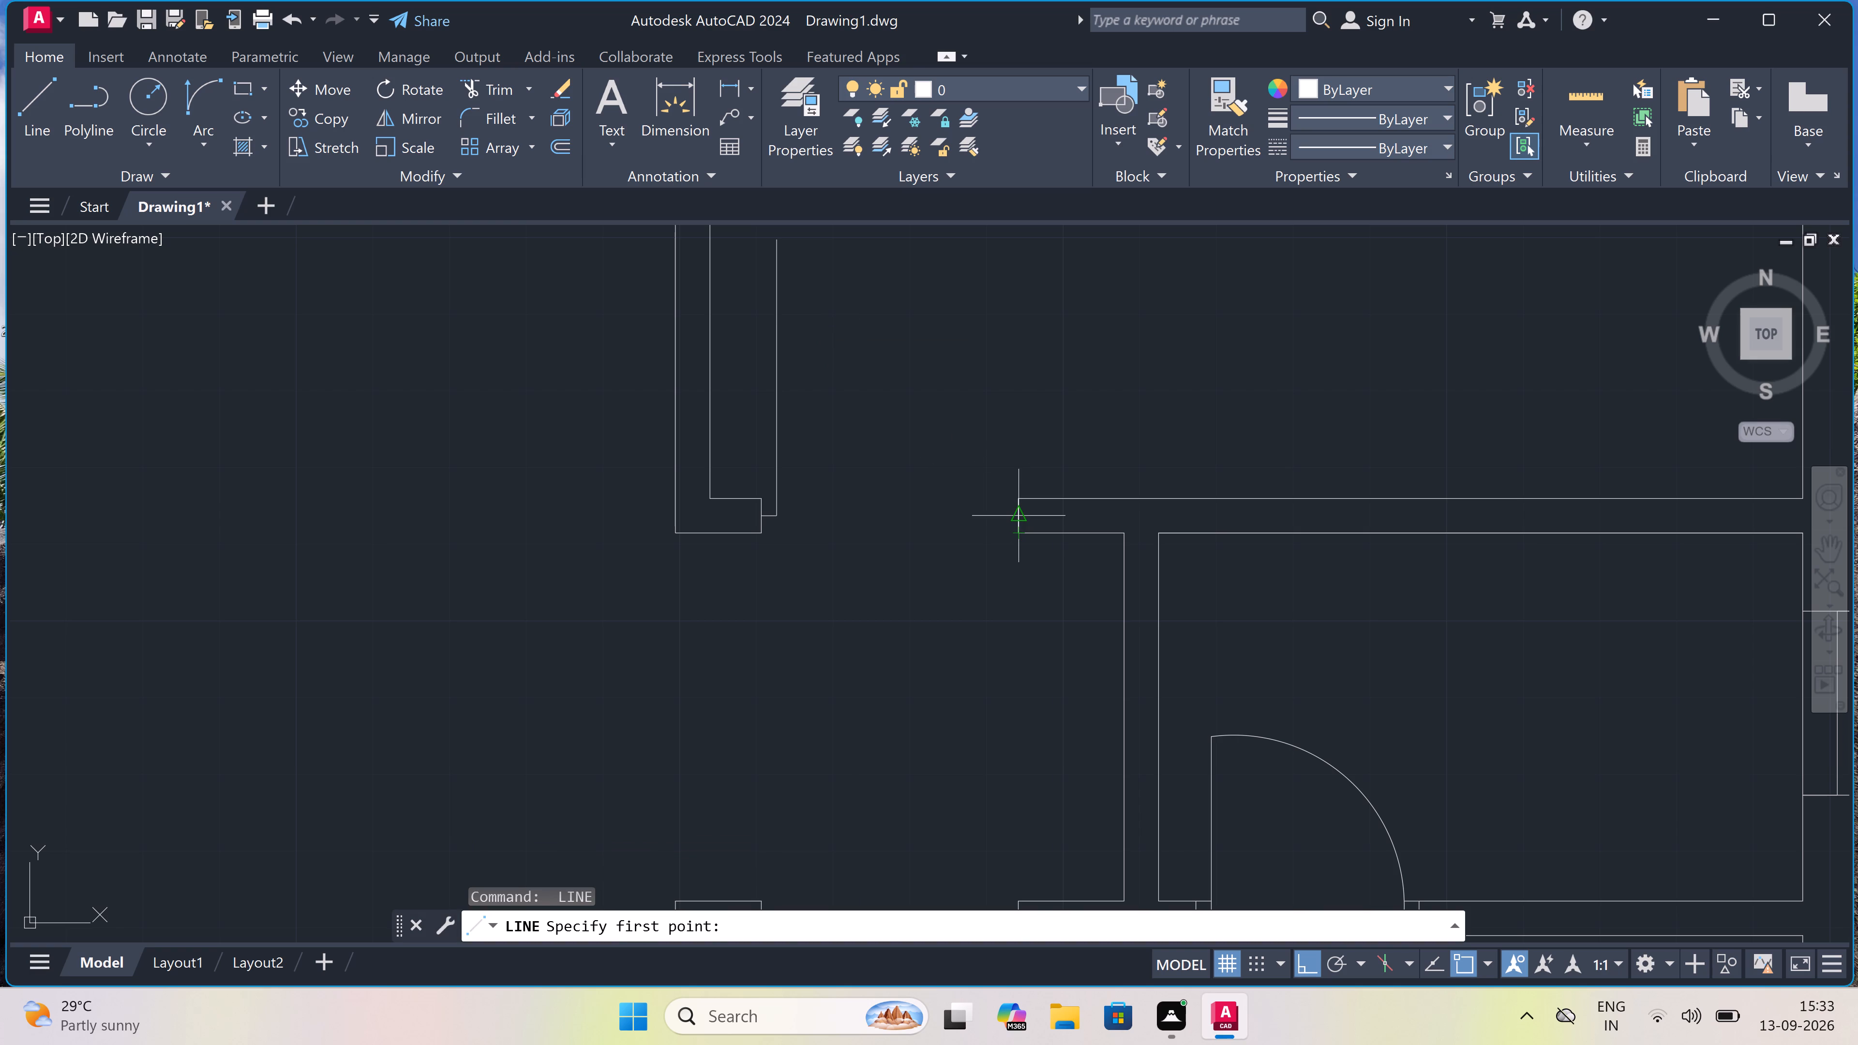
type("2\"")
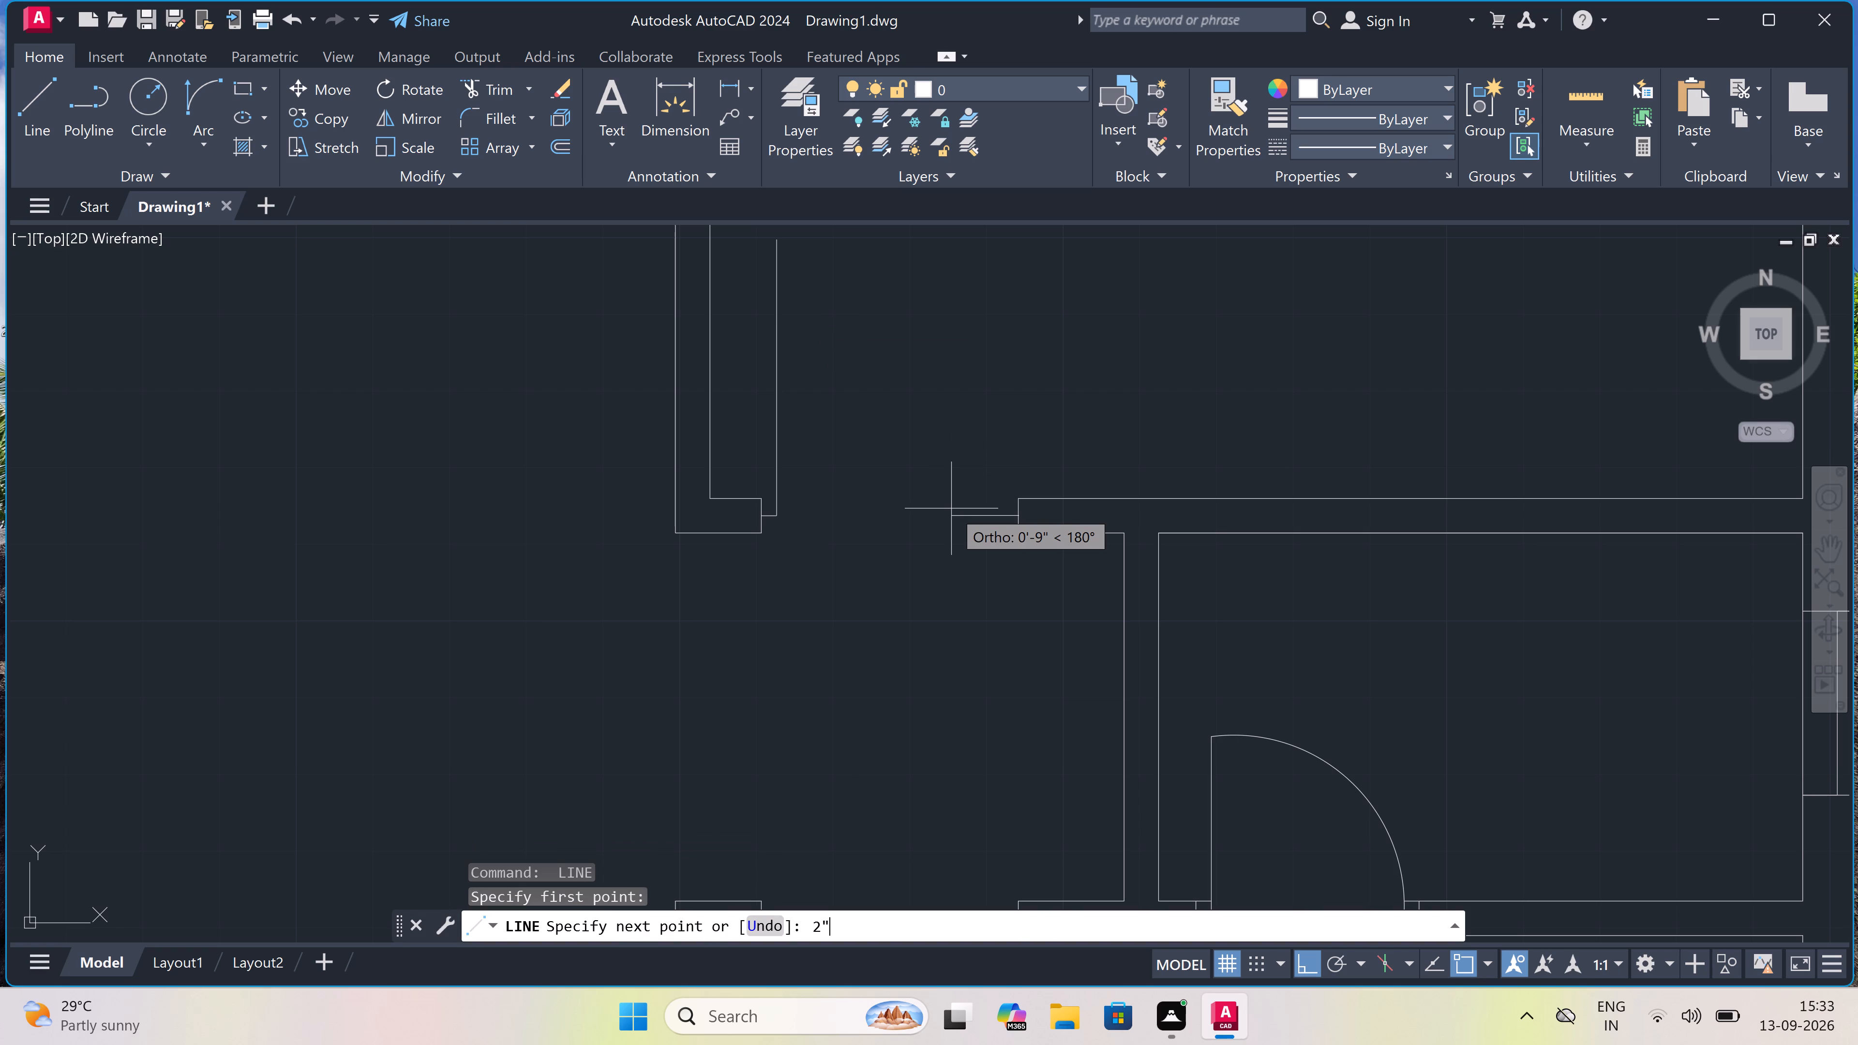
key("space")
key("Escape")
scroll(951, 508, "down", 2)
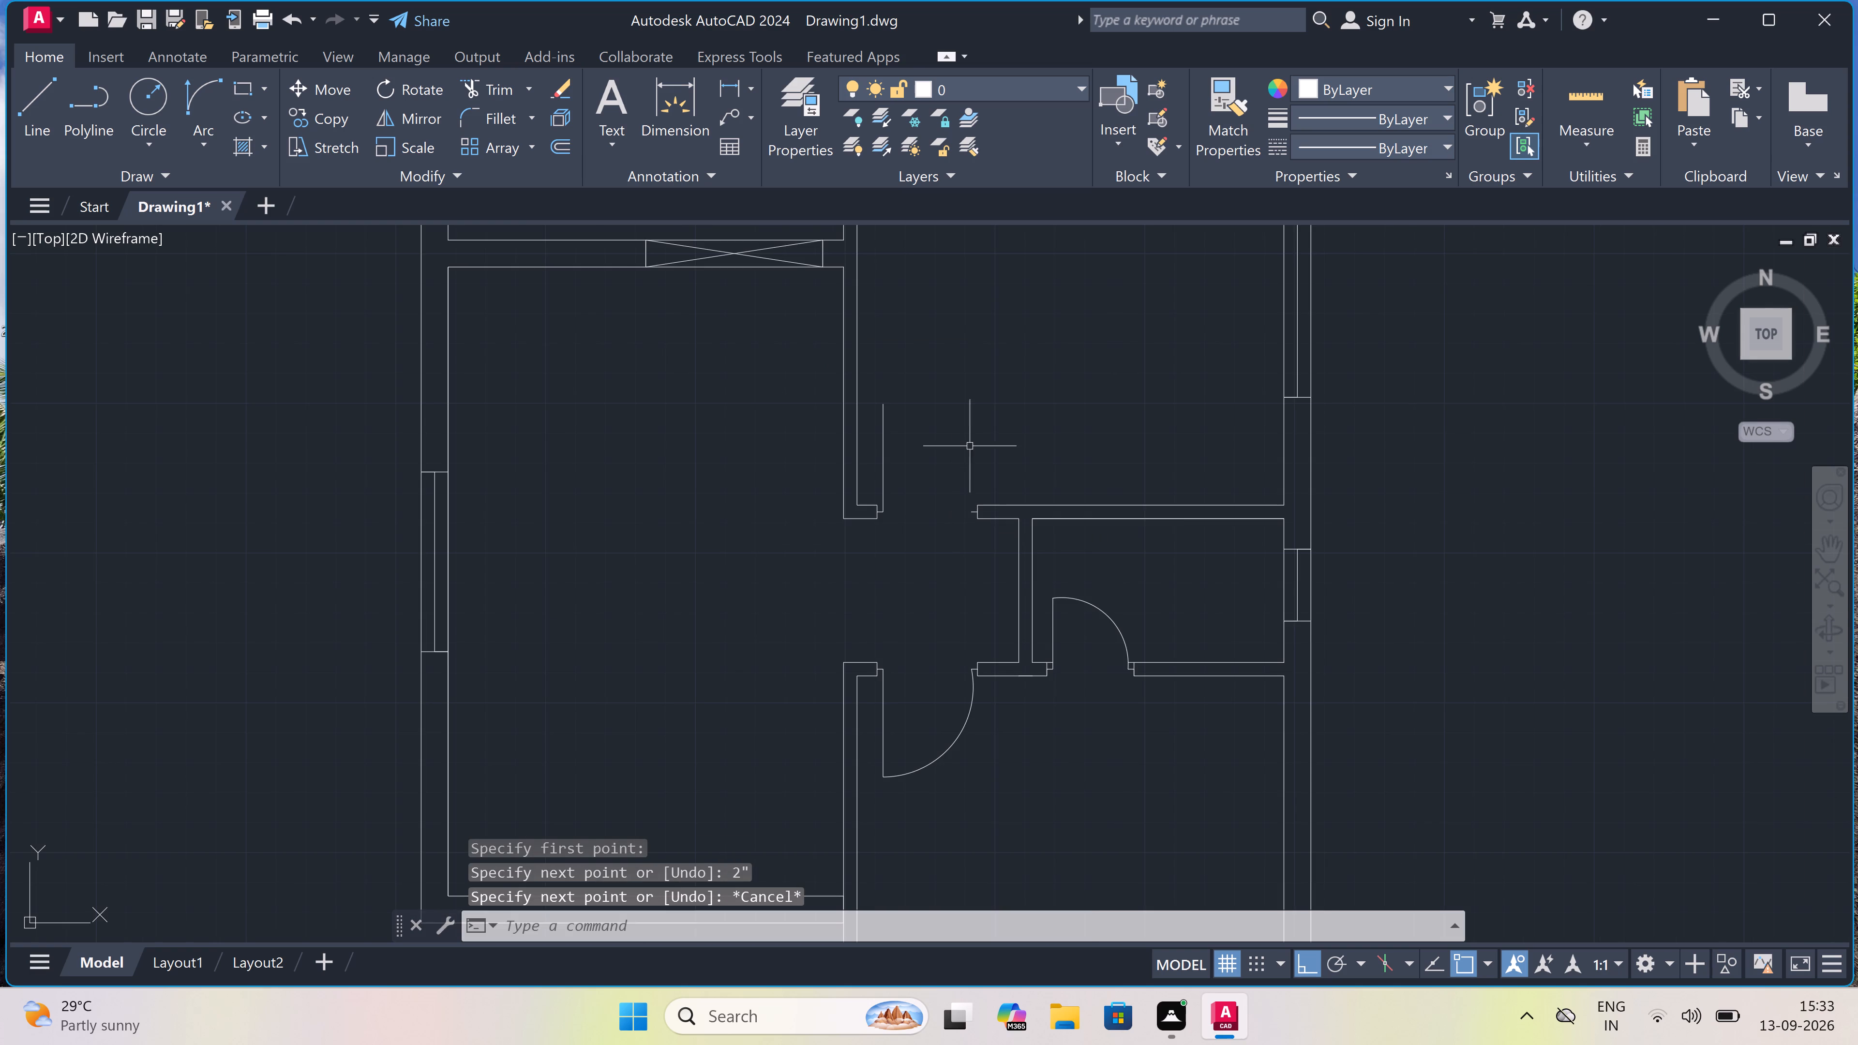
Draw the upper doorway's door swing as a Start, End, Direction arc from the leaf's free end to the opposite stop.
scroll(970, 435, "up", 2)
left_click(190, 79)
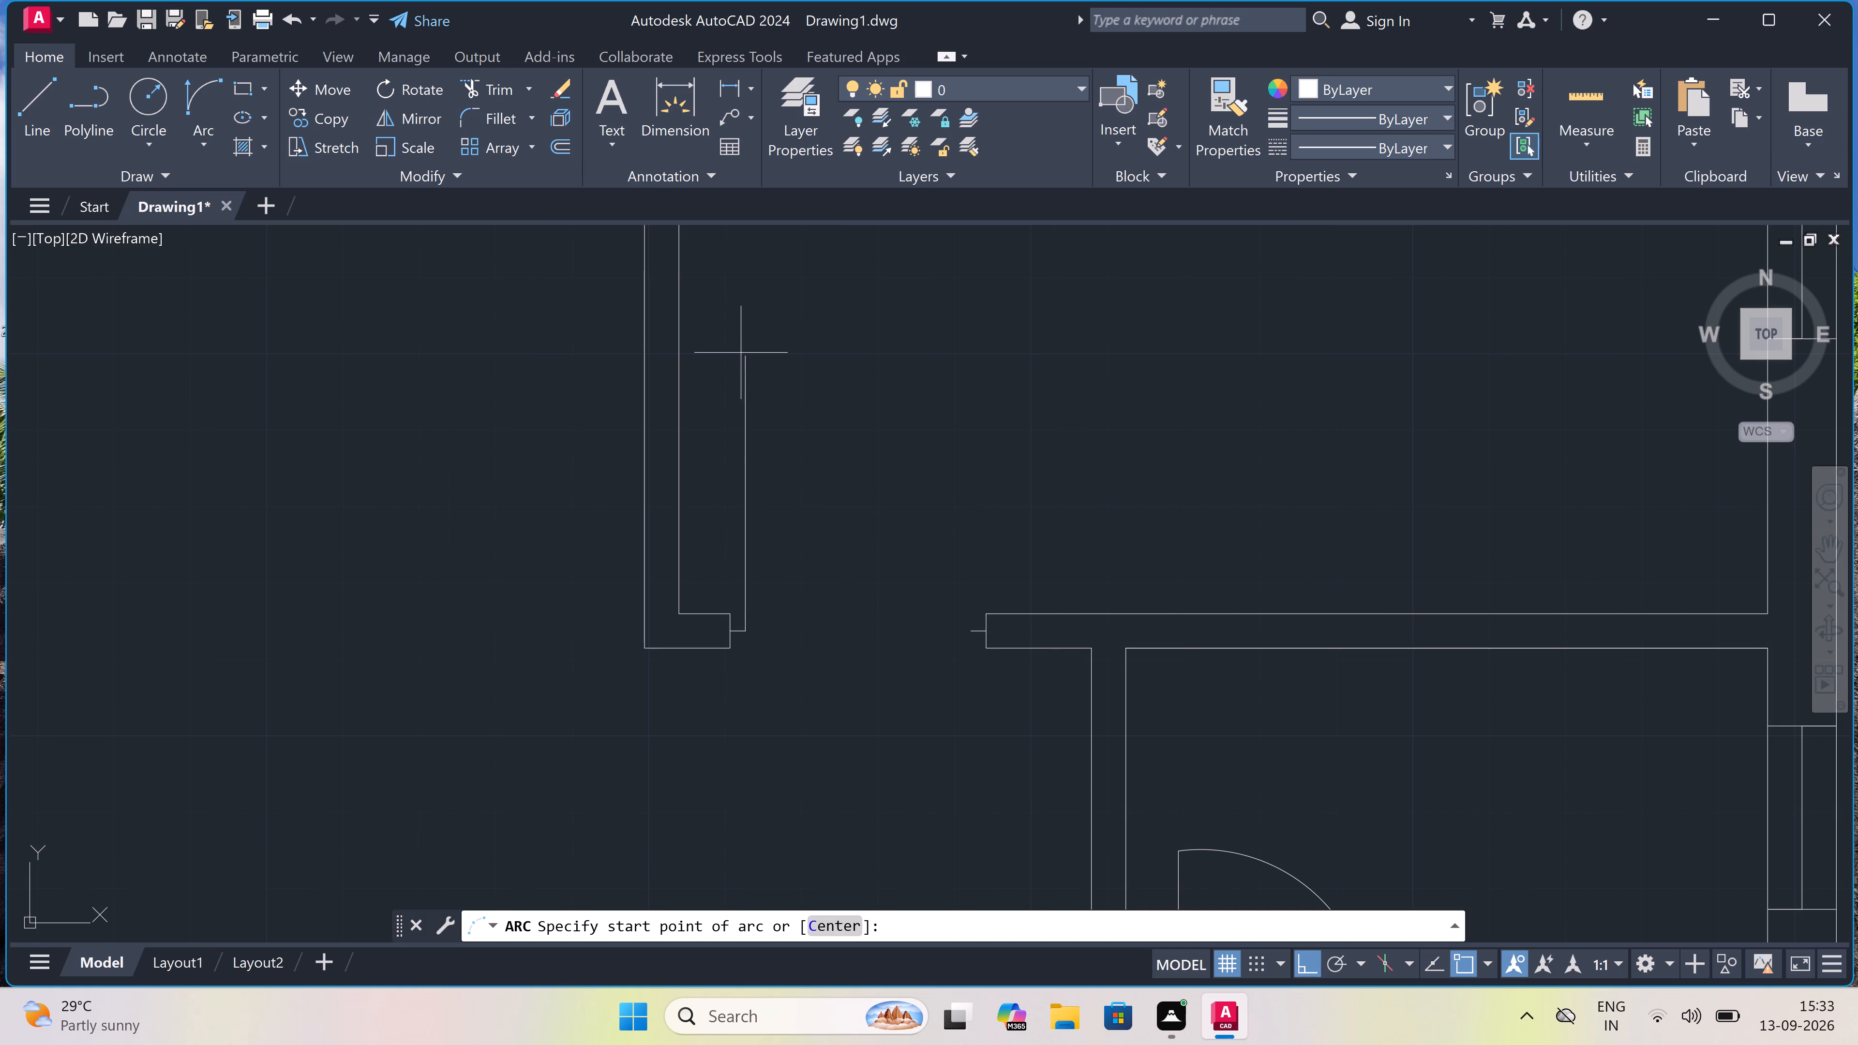
left_click_drag(744, 353, 750, 358)
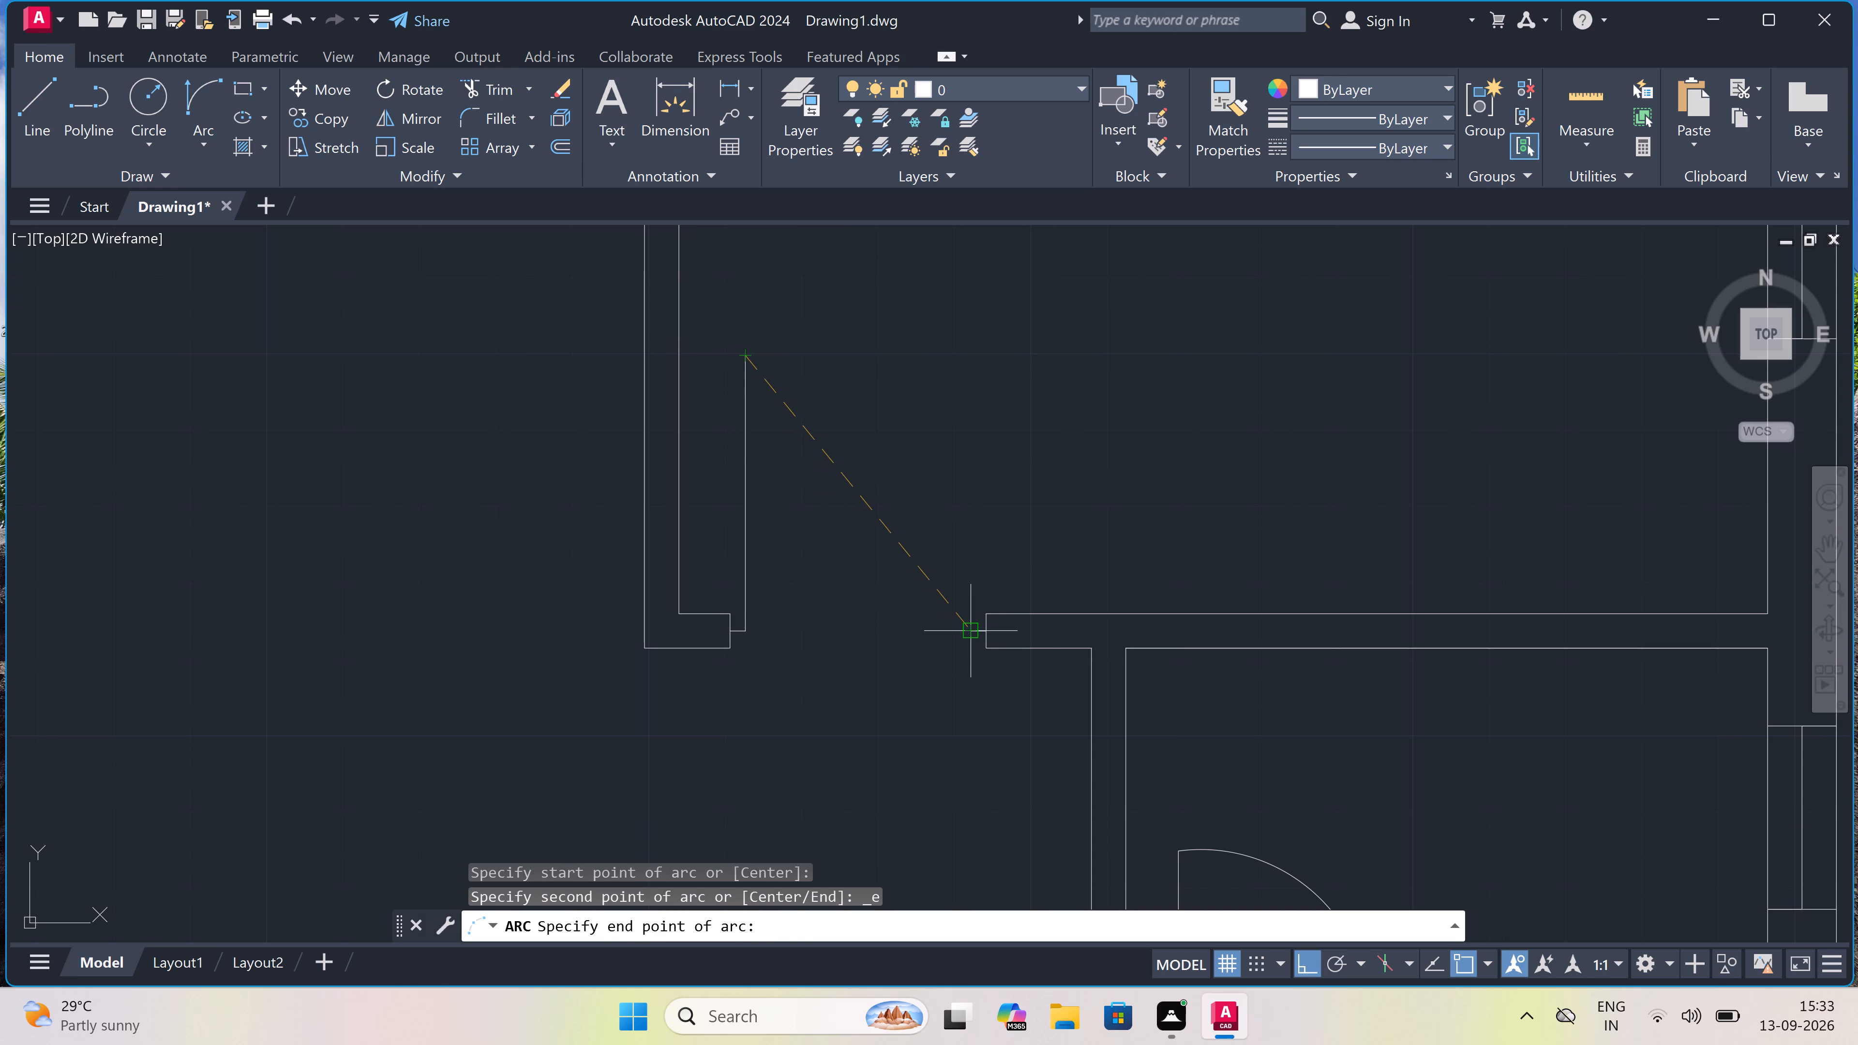
left_click(967, 631)
left_click(1062, 467)
Draw a jamb across the large left room's bottom wall near its left corner, with a 2" stop from its midpoint and a 4' leaf up into the room.
scroll(1063, 467, "down", 4)
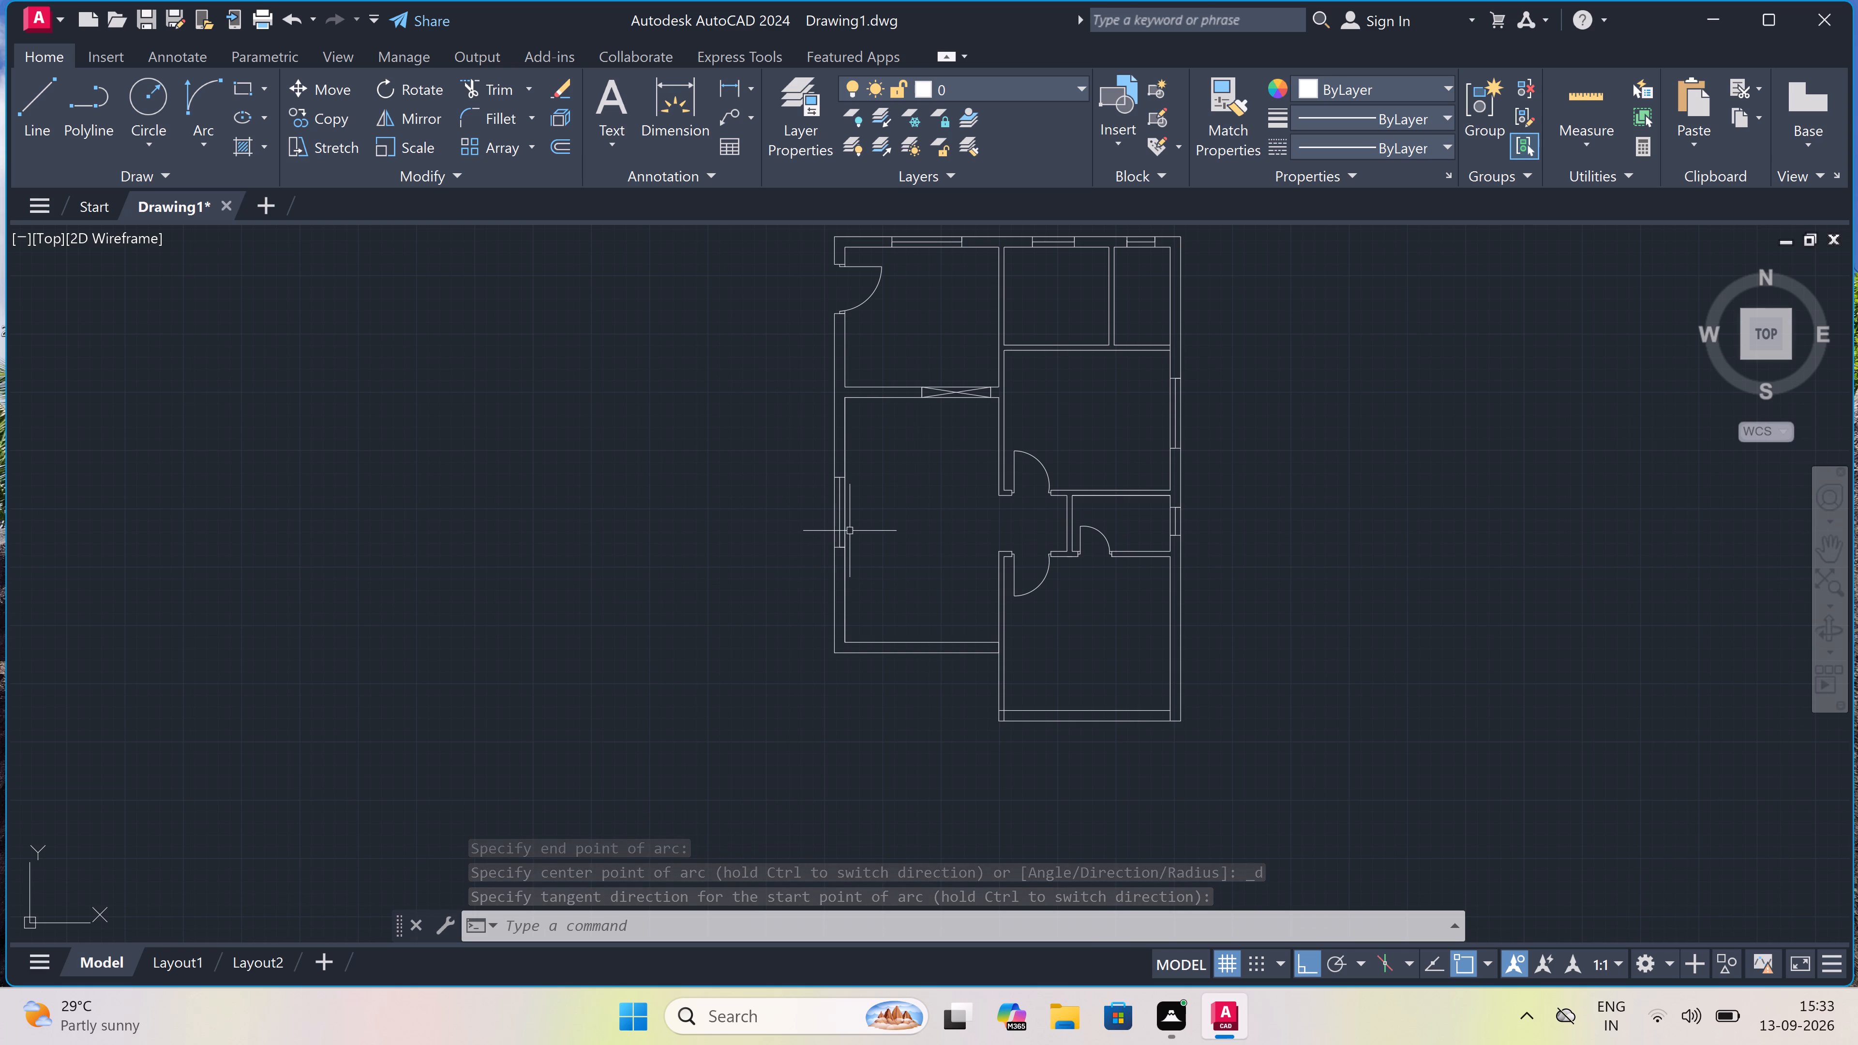
scroll(933, 617, "up", 3)
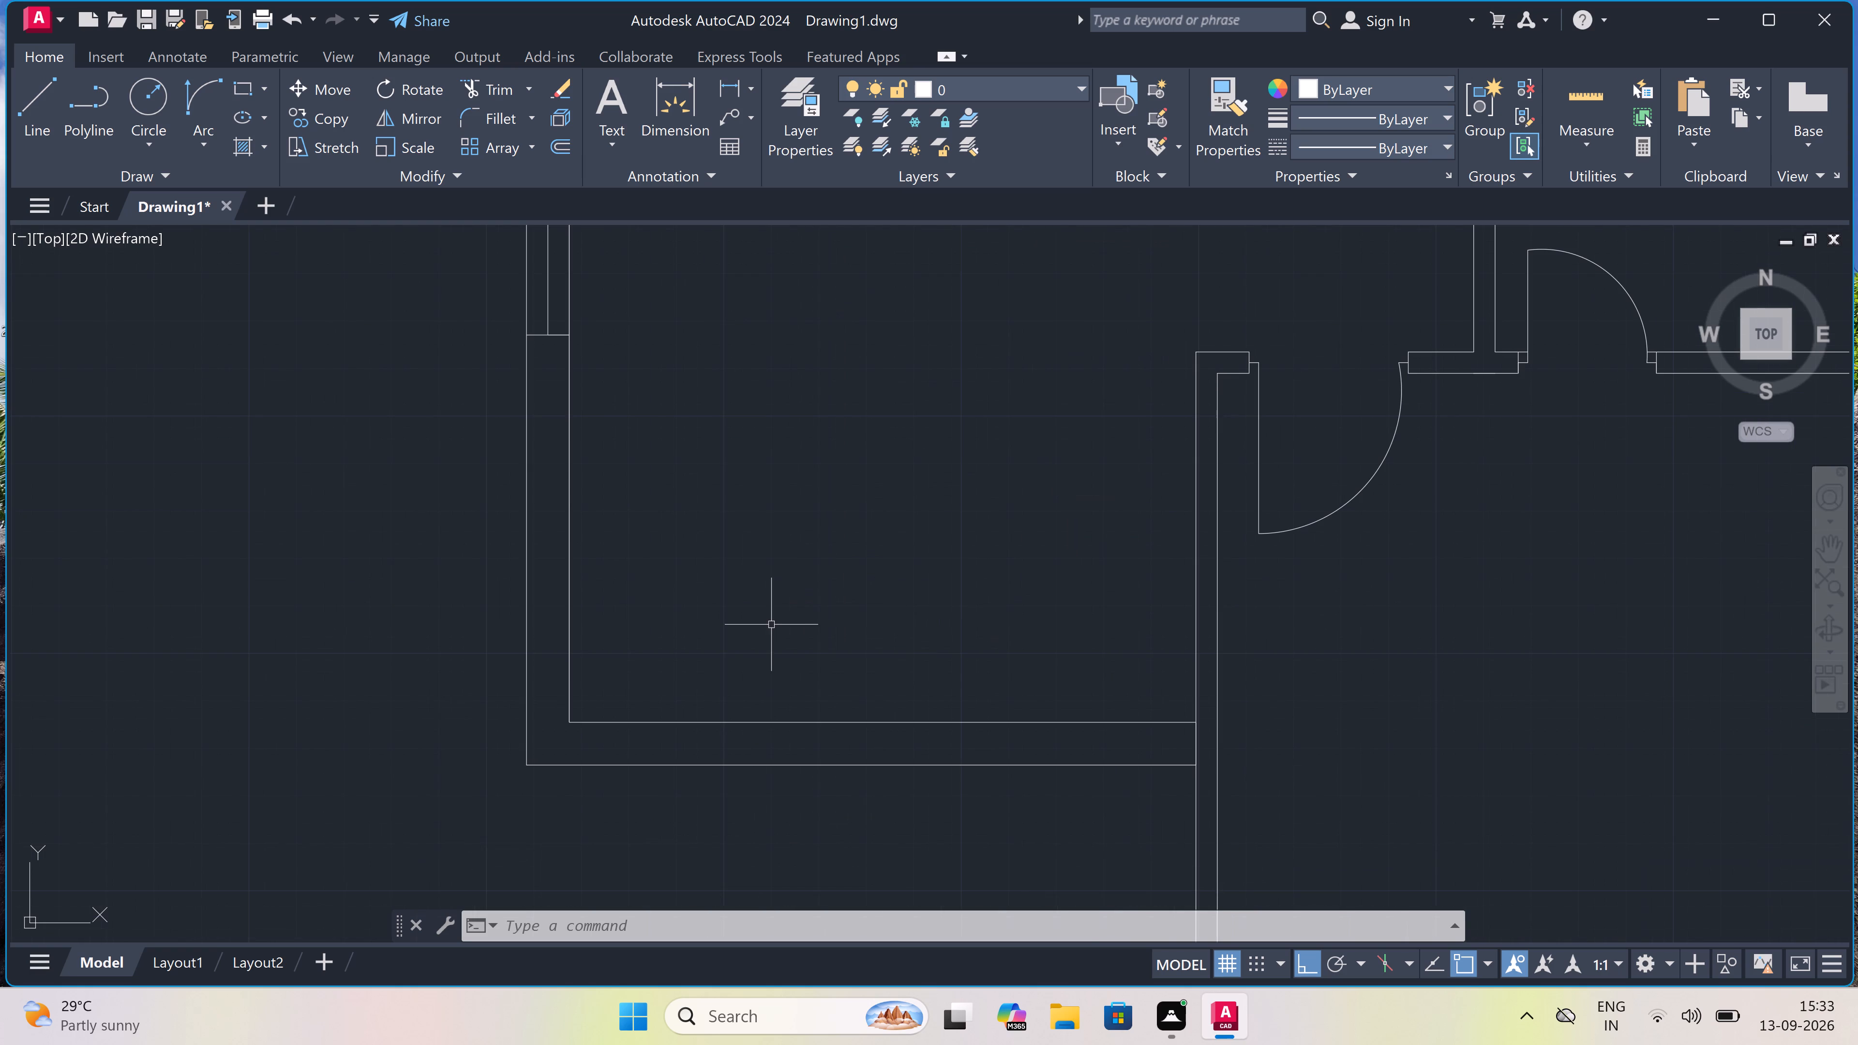
key("l")
key("space")
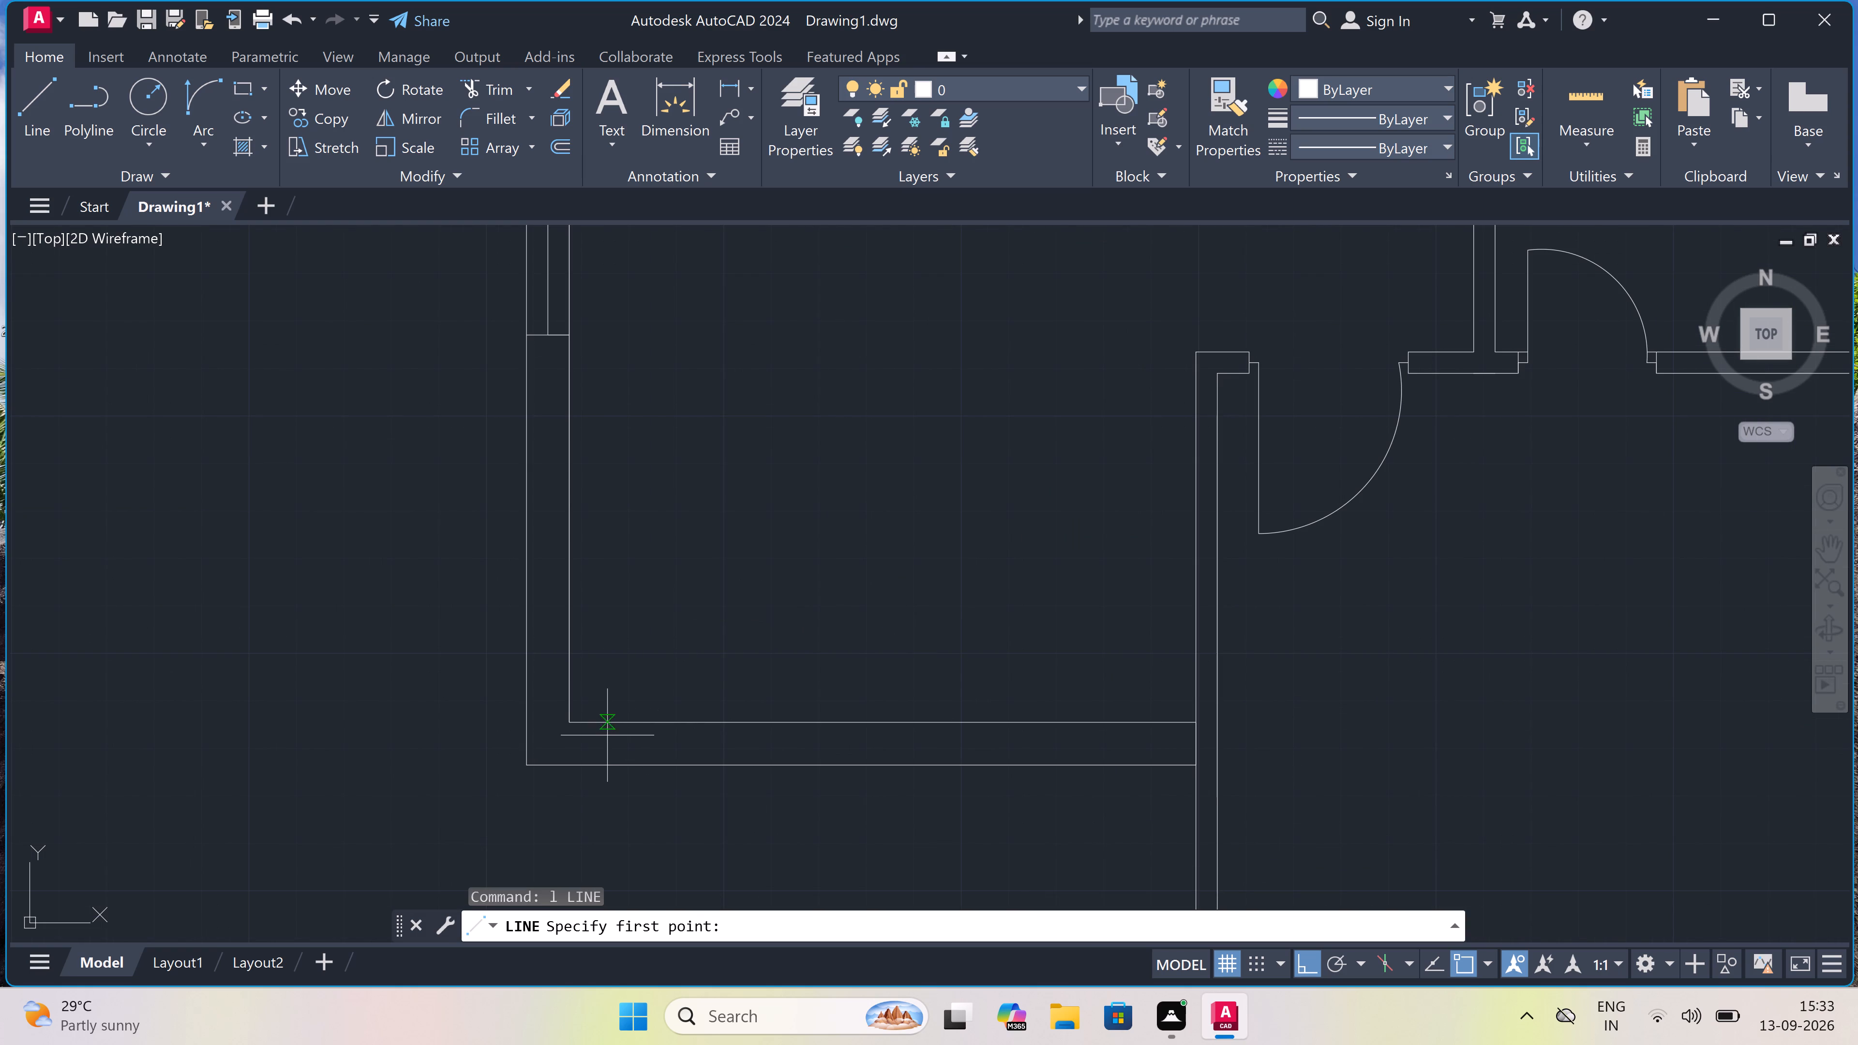
left_click(596, 721)
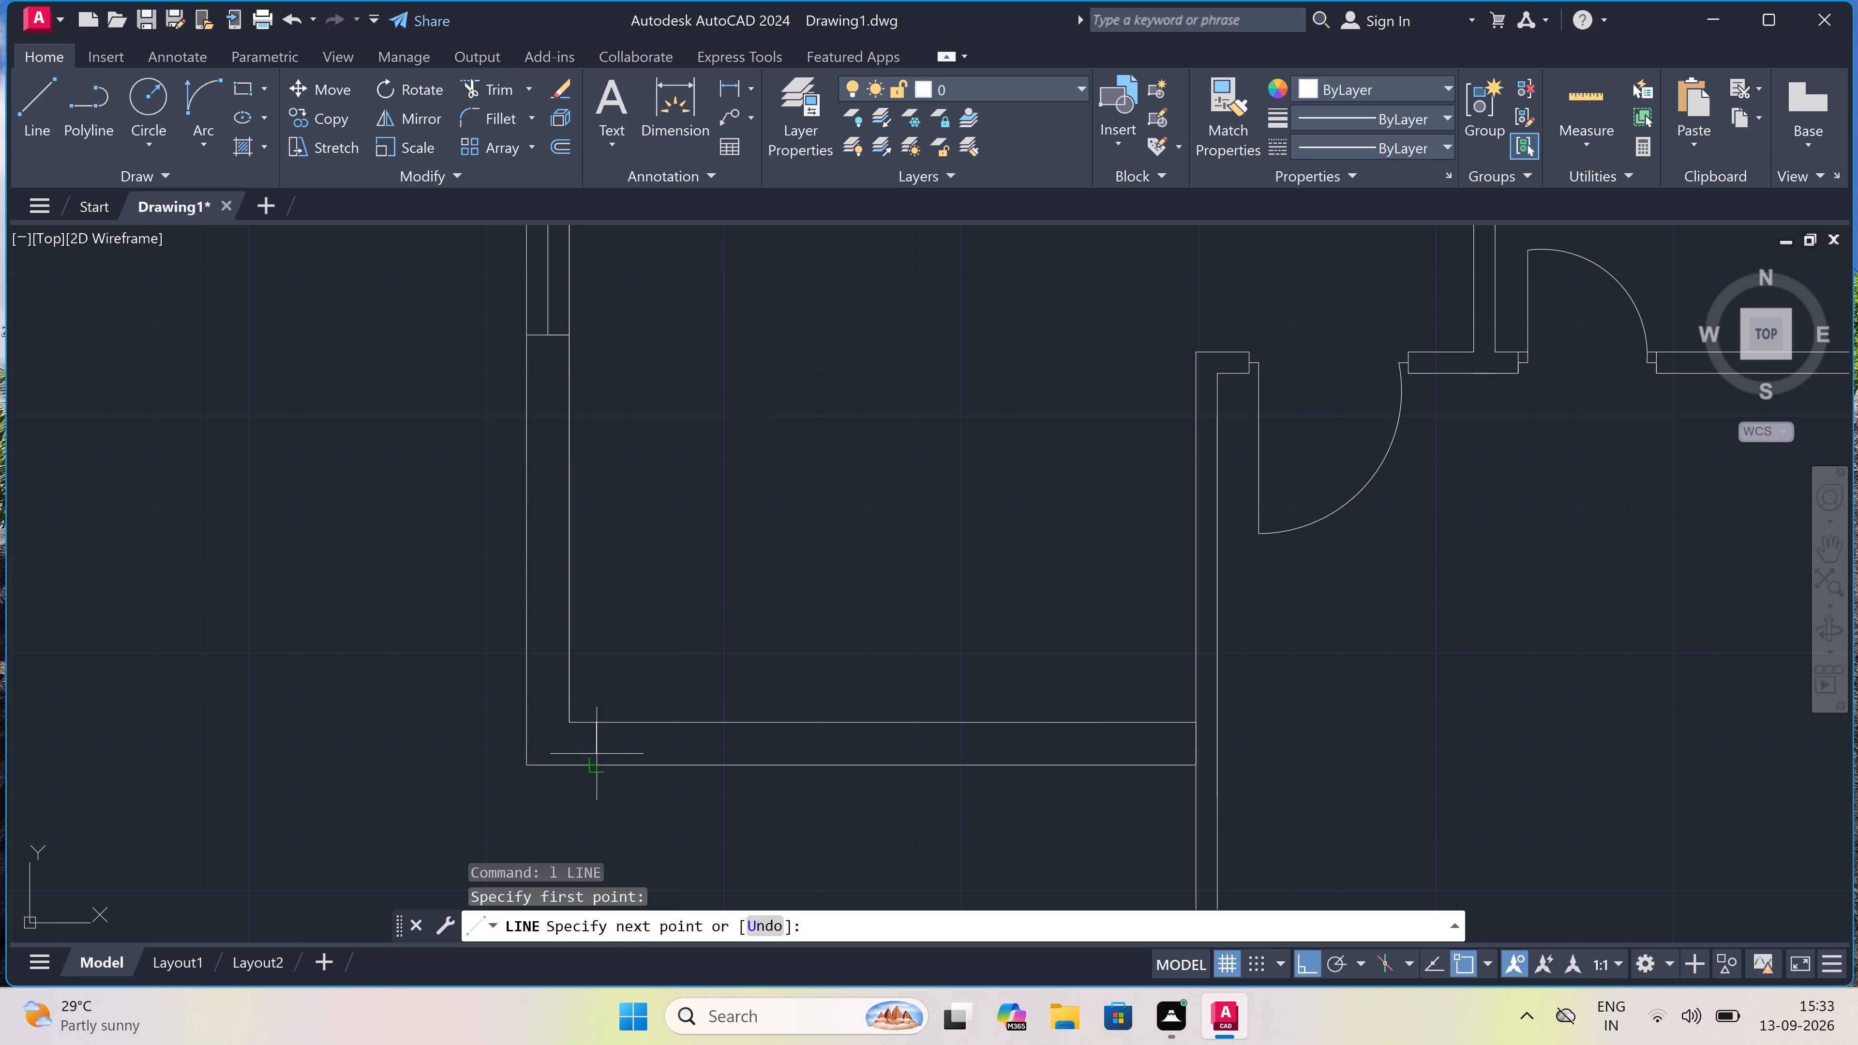
left_click(600, 763)
left_click(595, 739)
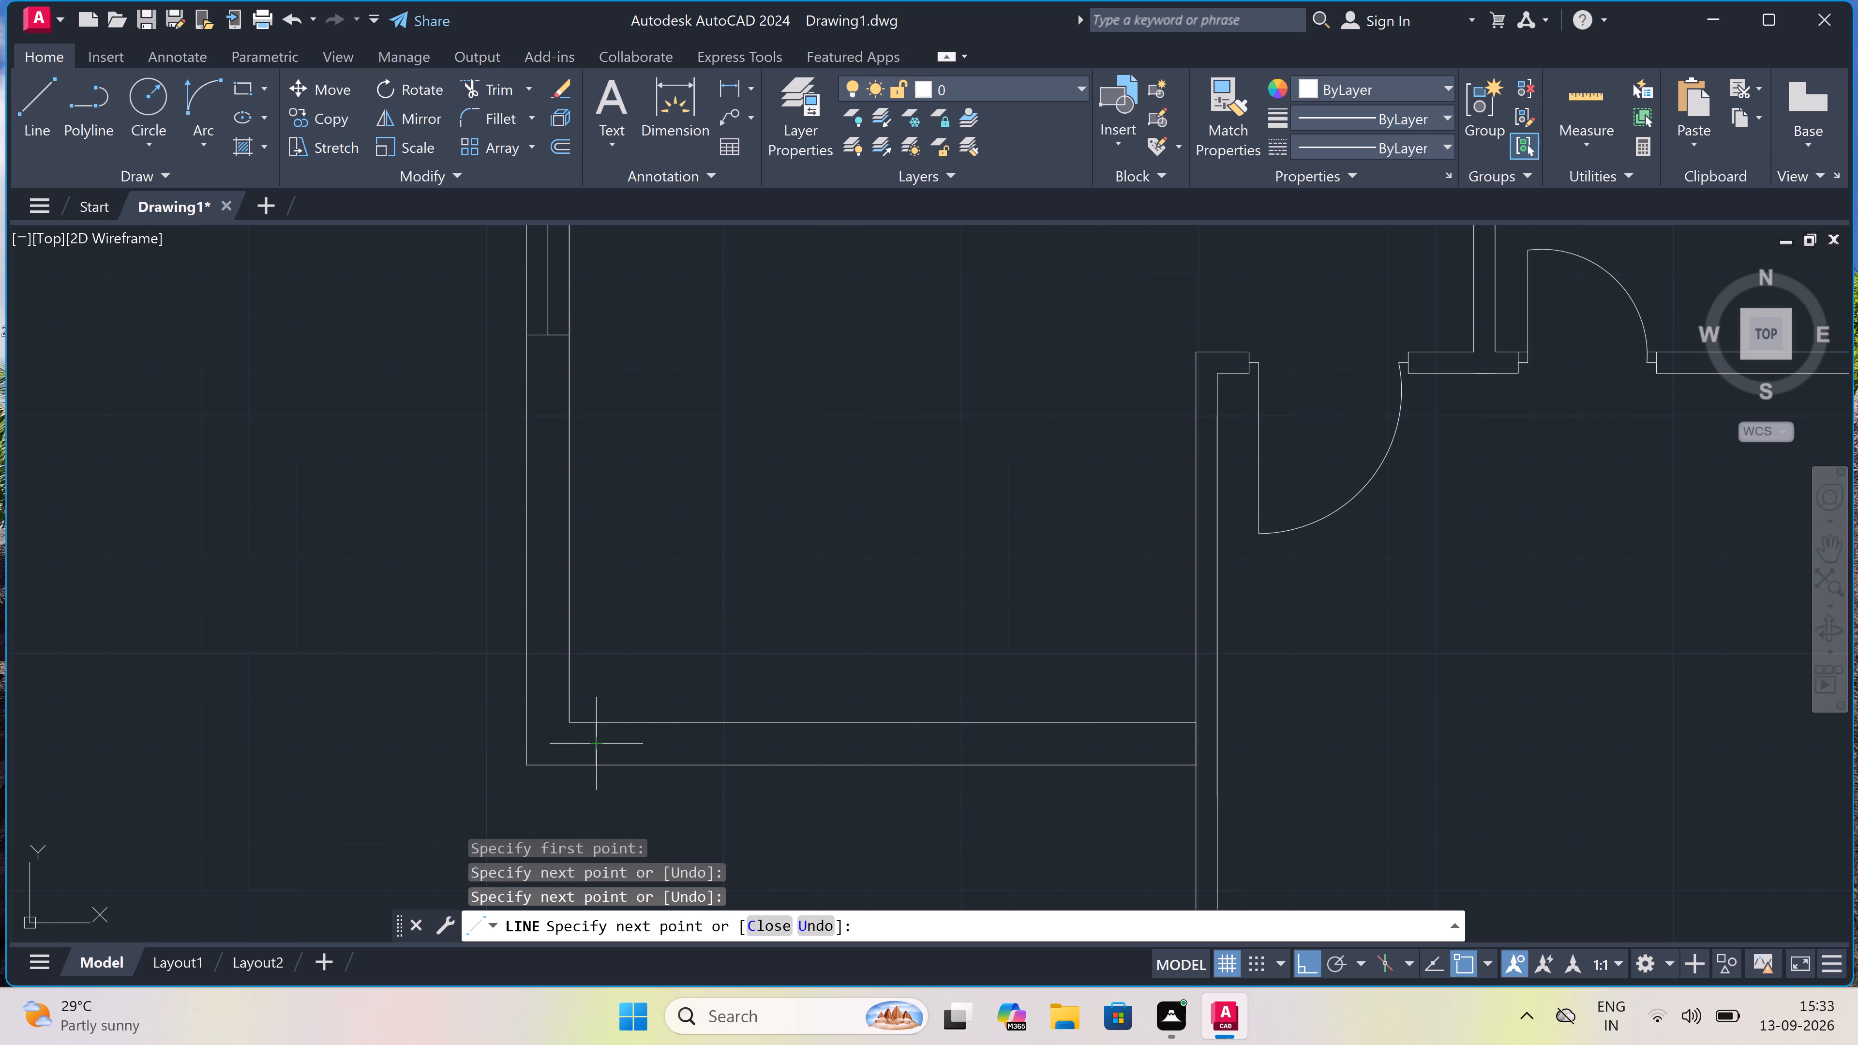
type("2\"")
key("space")
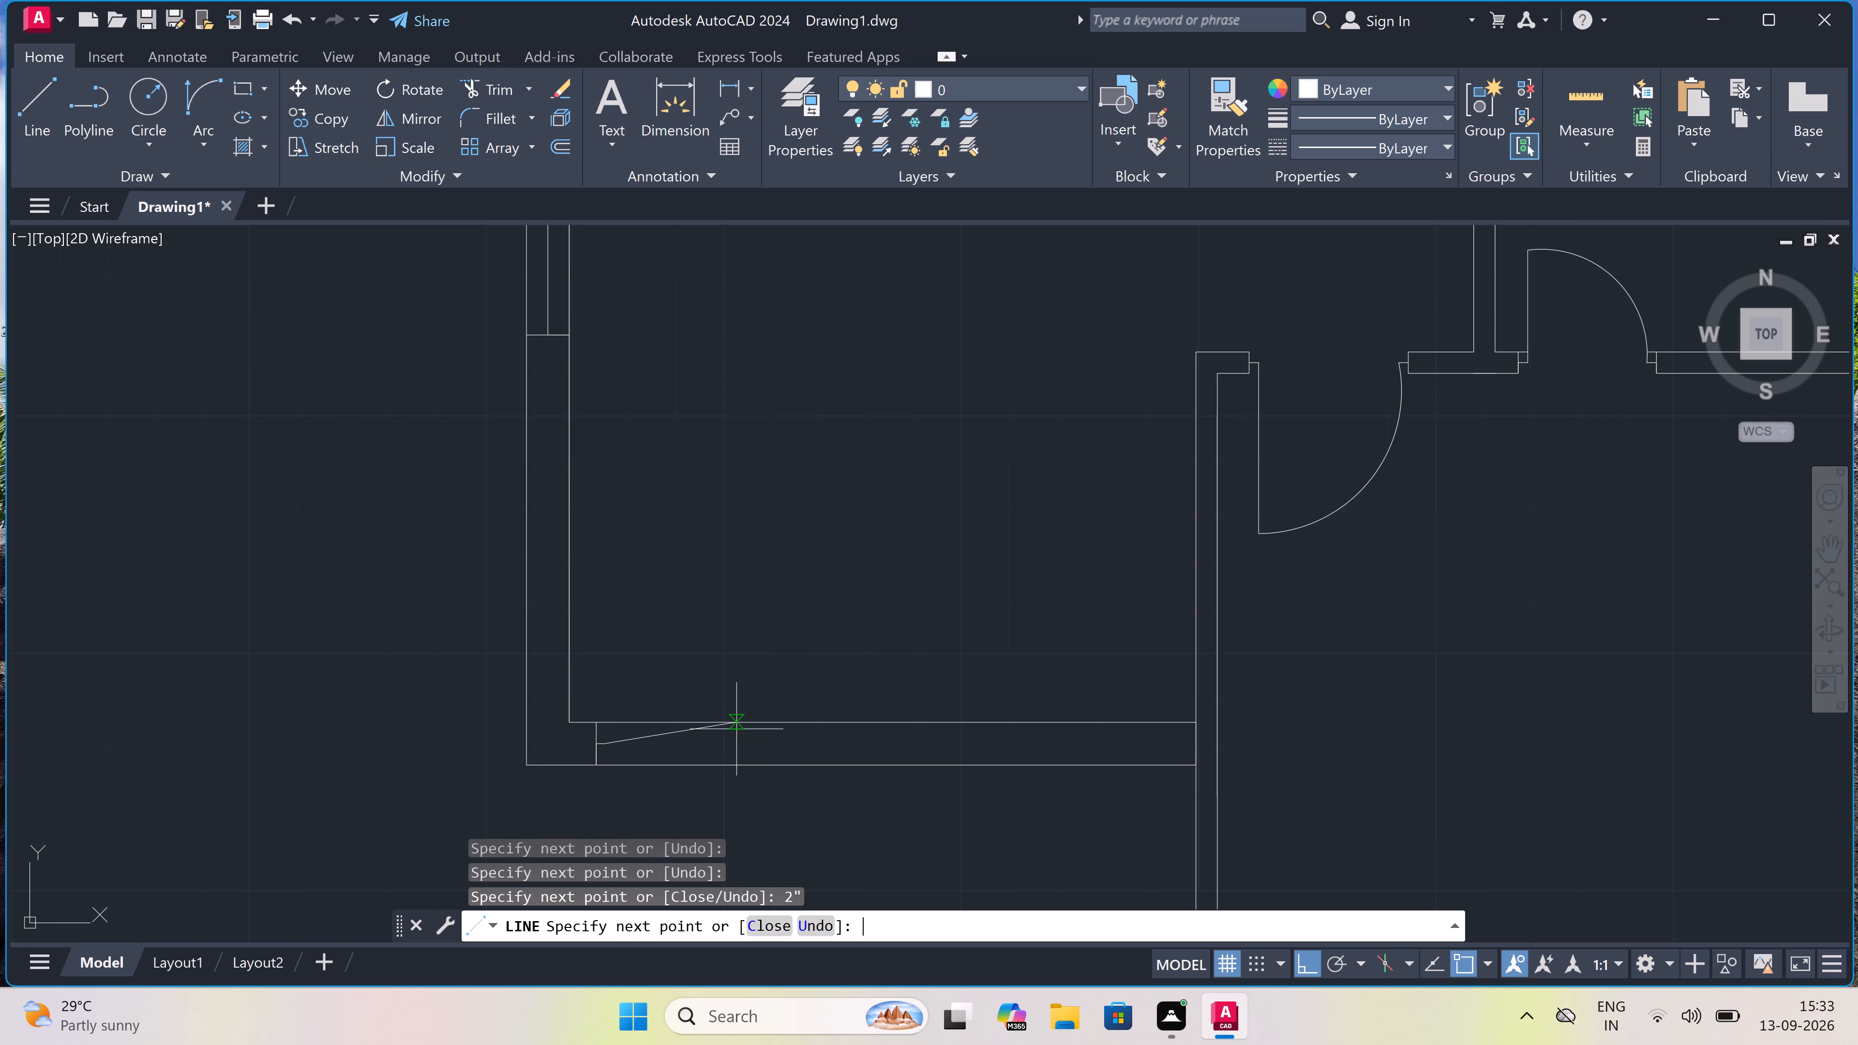
type("4'")
key("space")
key("Escape")
Draw the door's opposite jamb across the bottom wall, with a 2" stop from its midpoint pointing toward the leaf.
key("space")
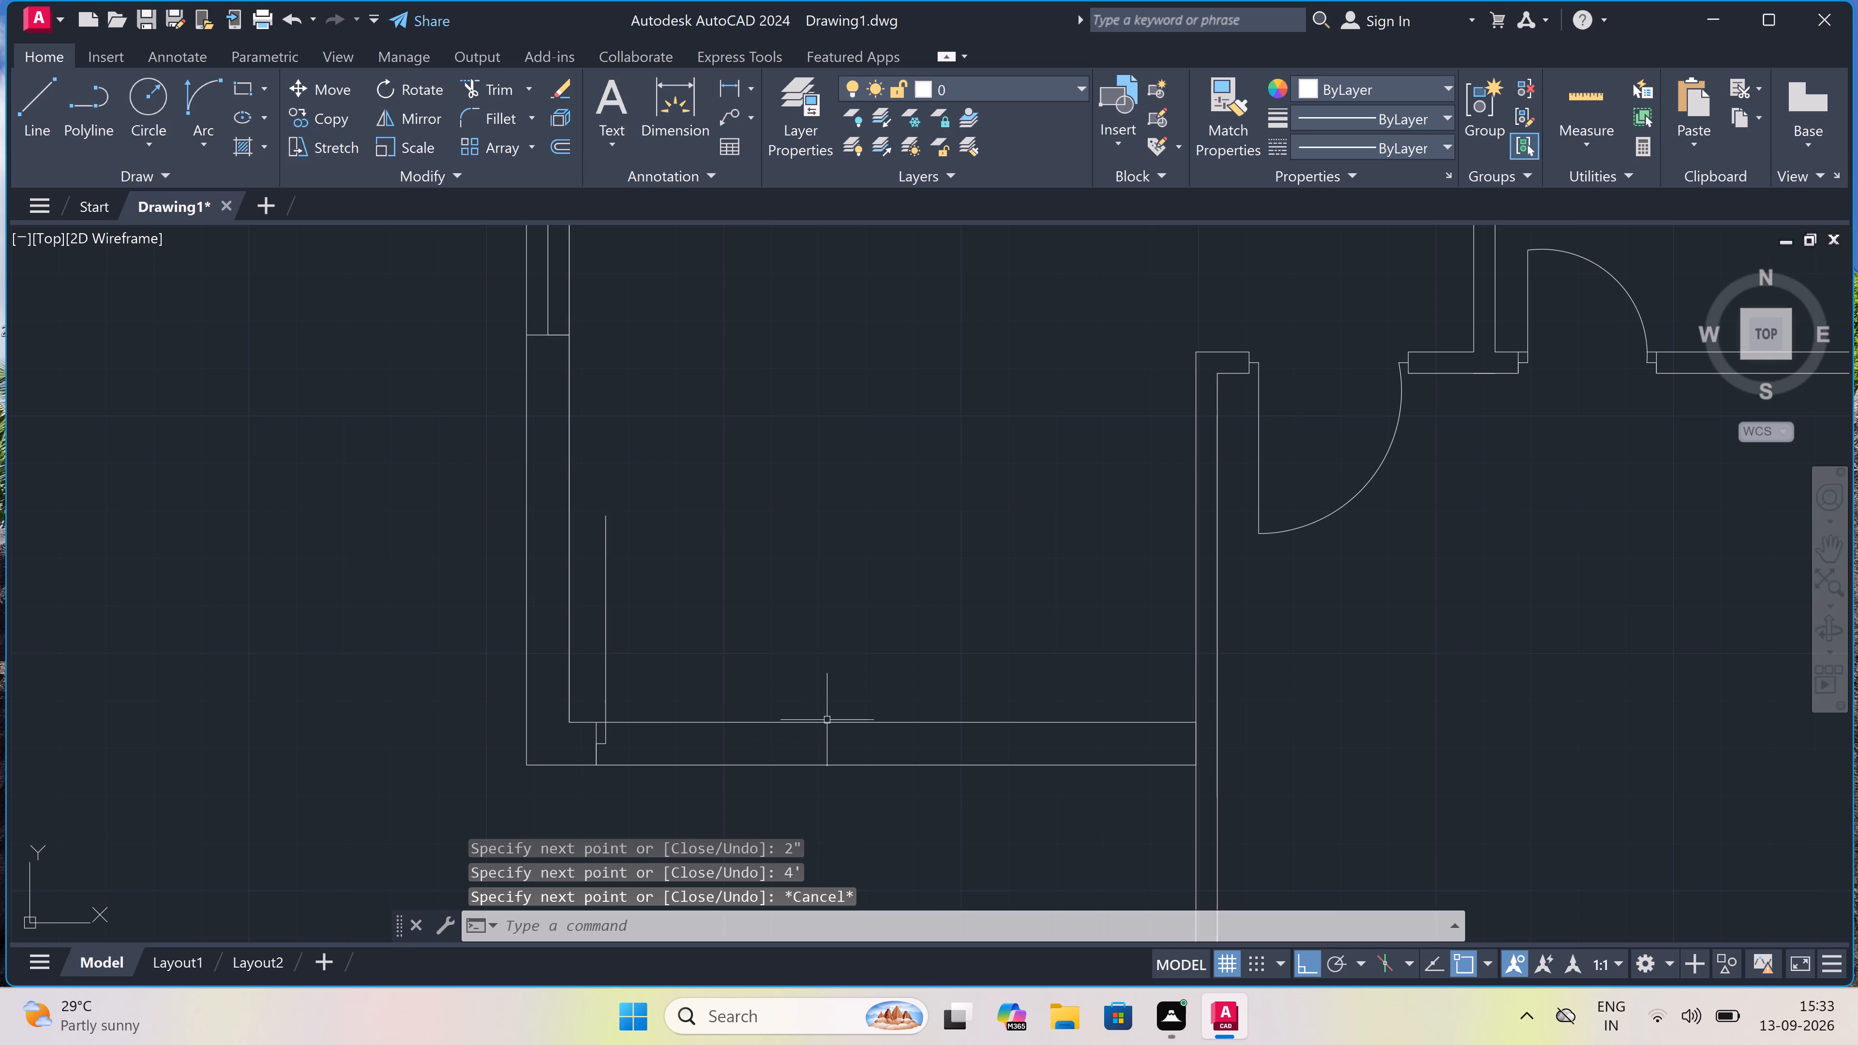
left_click(818, 720)
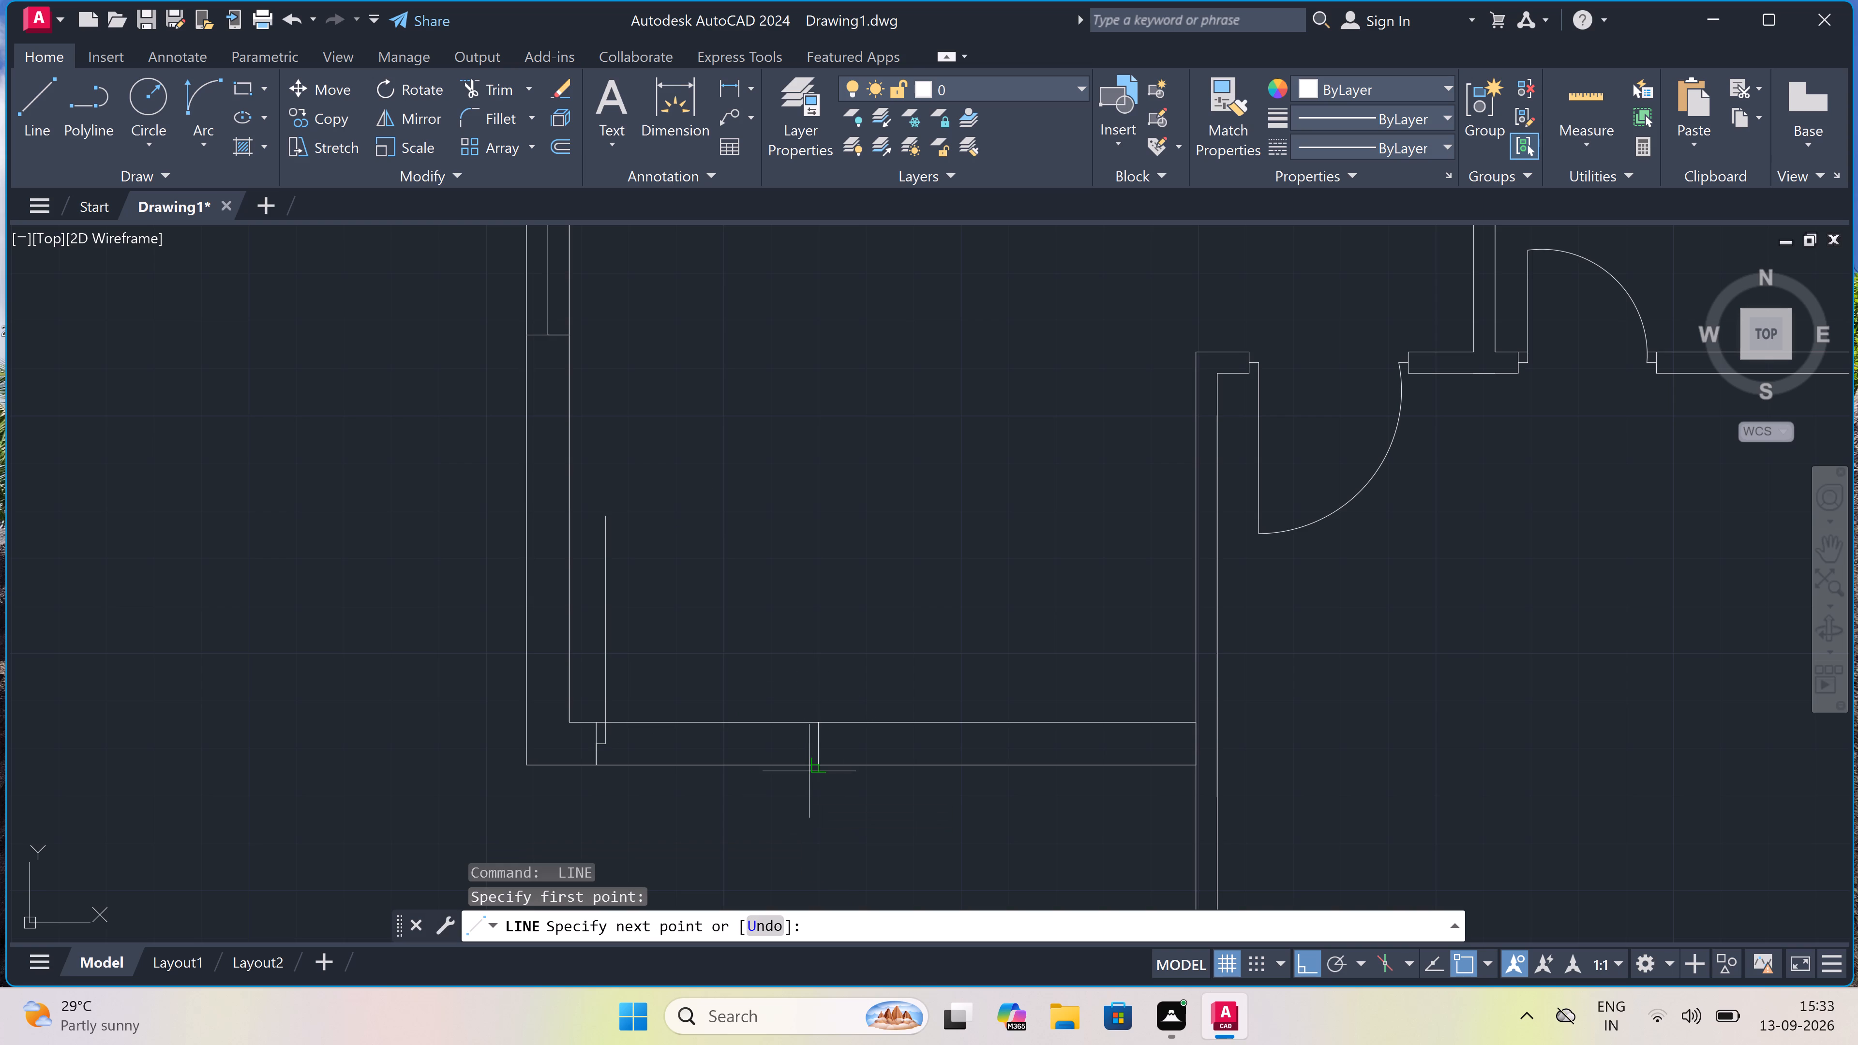
left_click(809, 765)
left_click(814, 744)
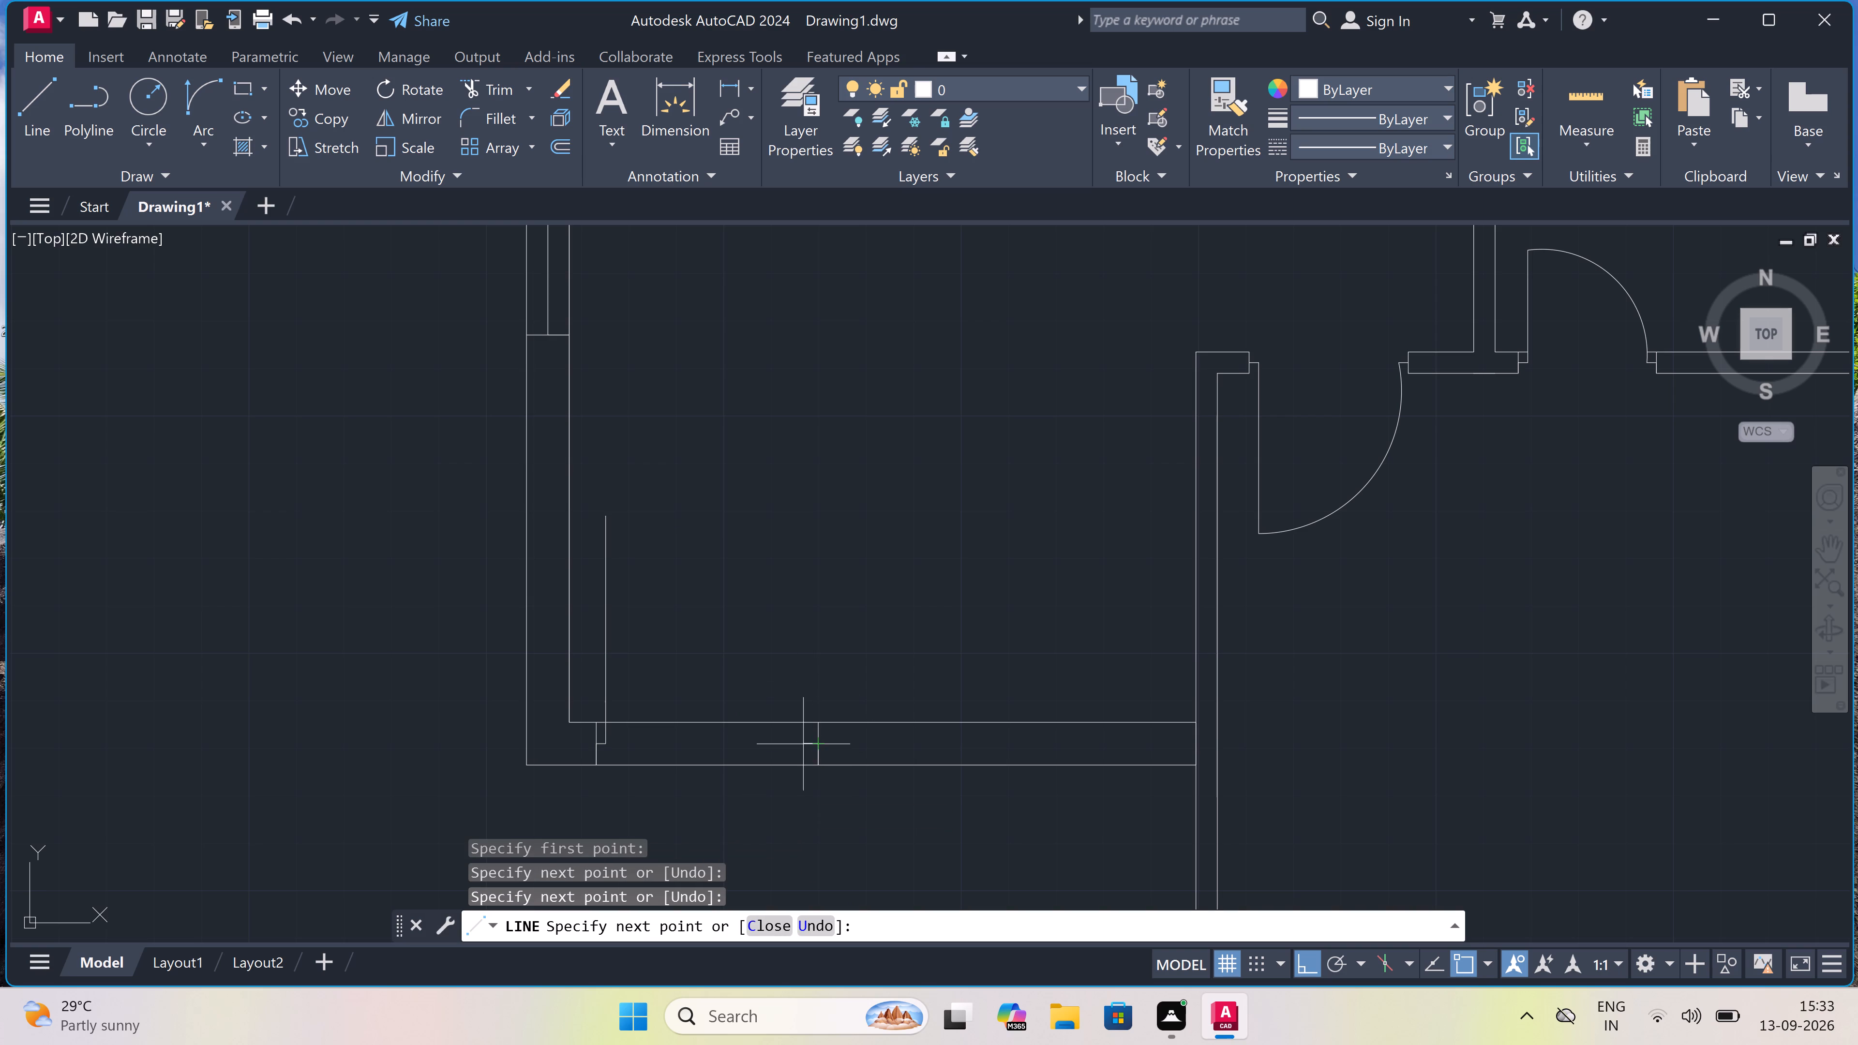
key("1")
key("BackSpace")
type("2\"")
key("space")
key("Escape")
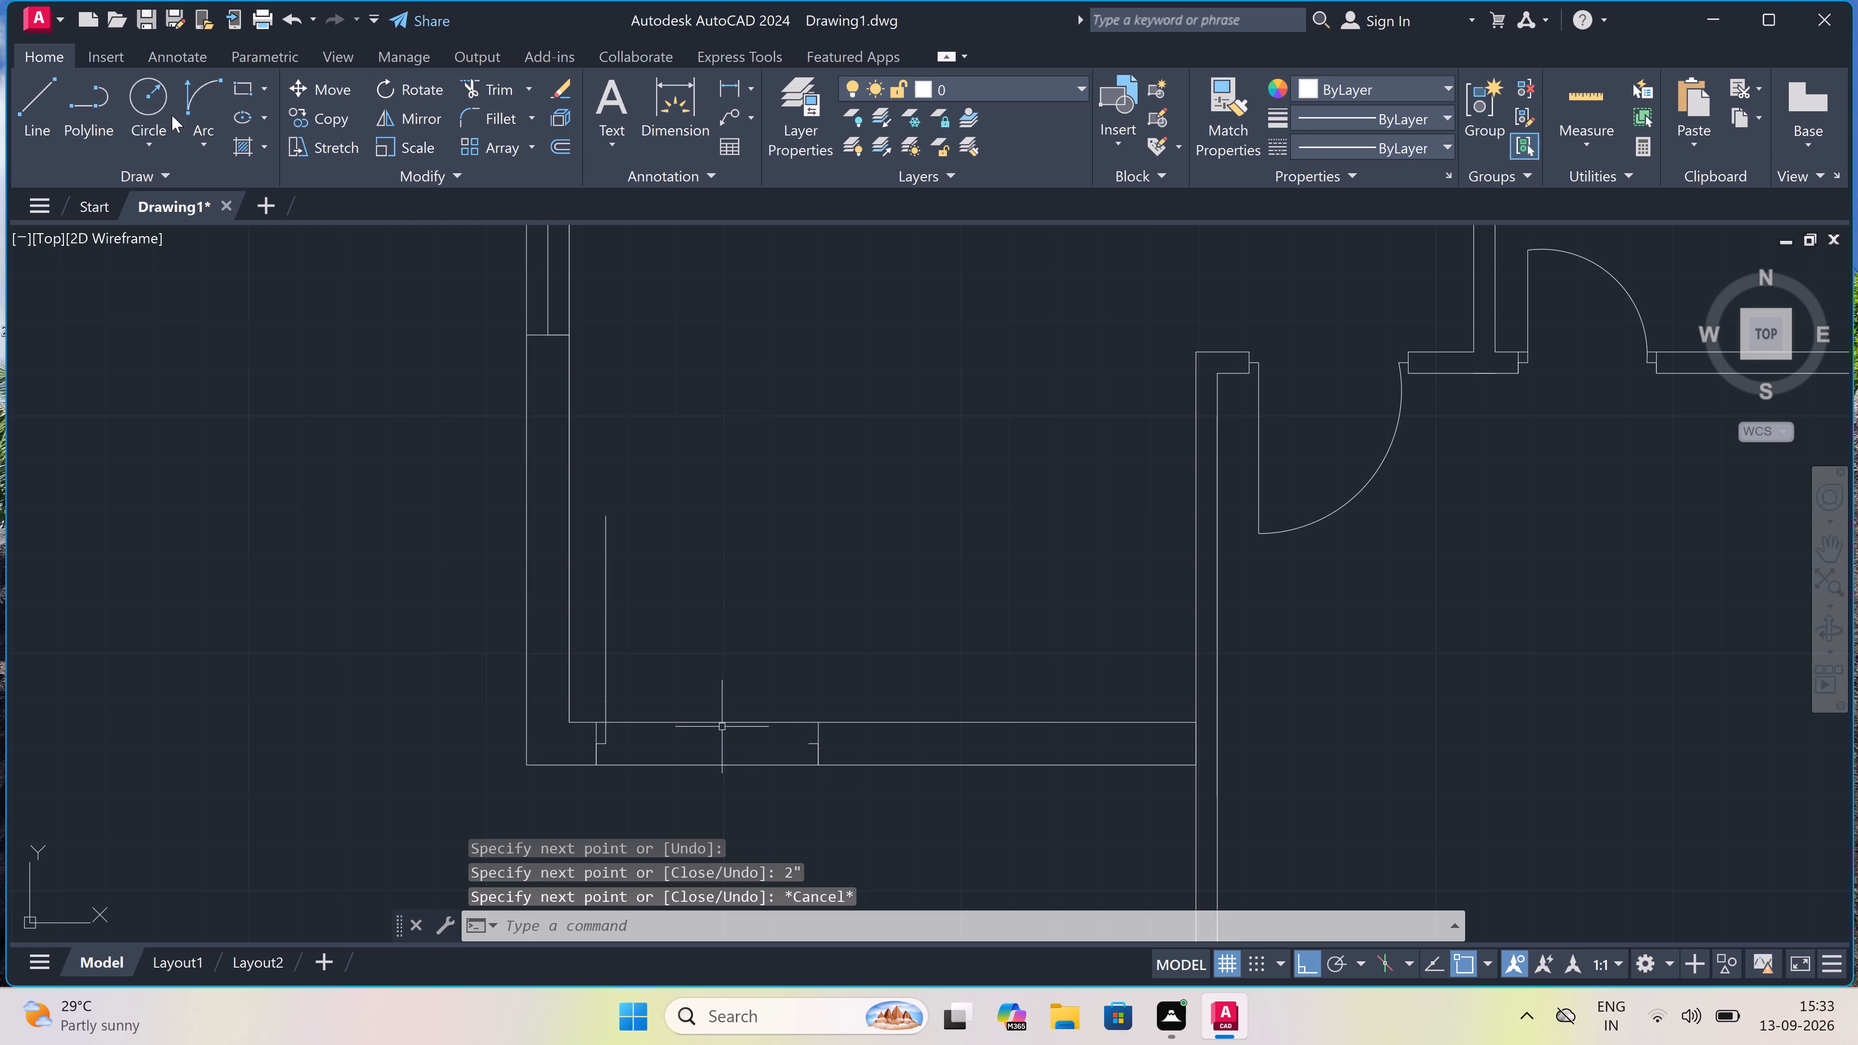
Draw the large left room's door swing as a Start, End, Direction arc from the 4' leaf's free end to the opposite stop.
left_click(196, 84)
left_click(604, 519)
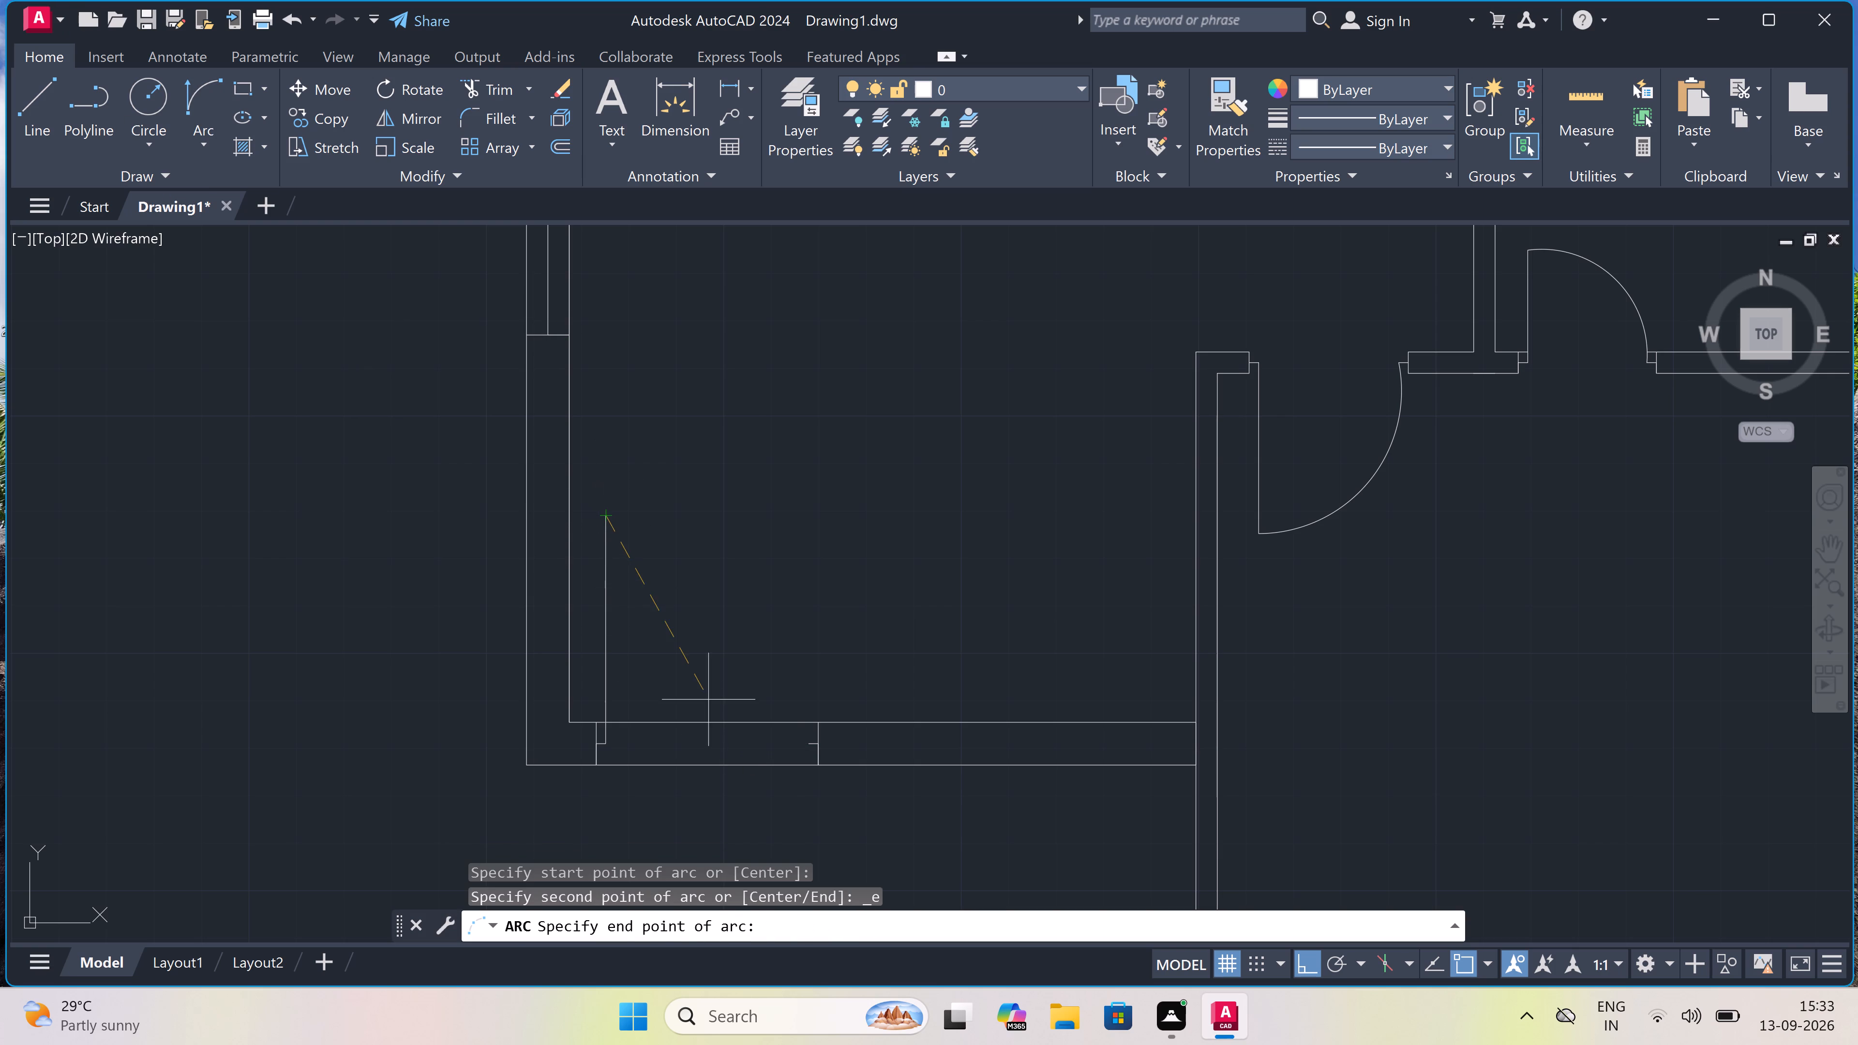
left_click(809, 744)
left_click(829, 614)
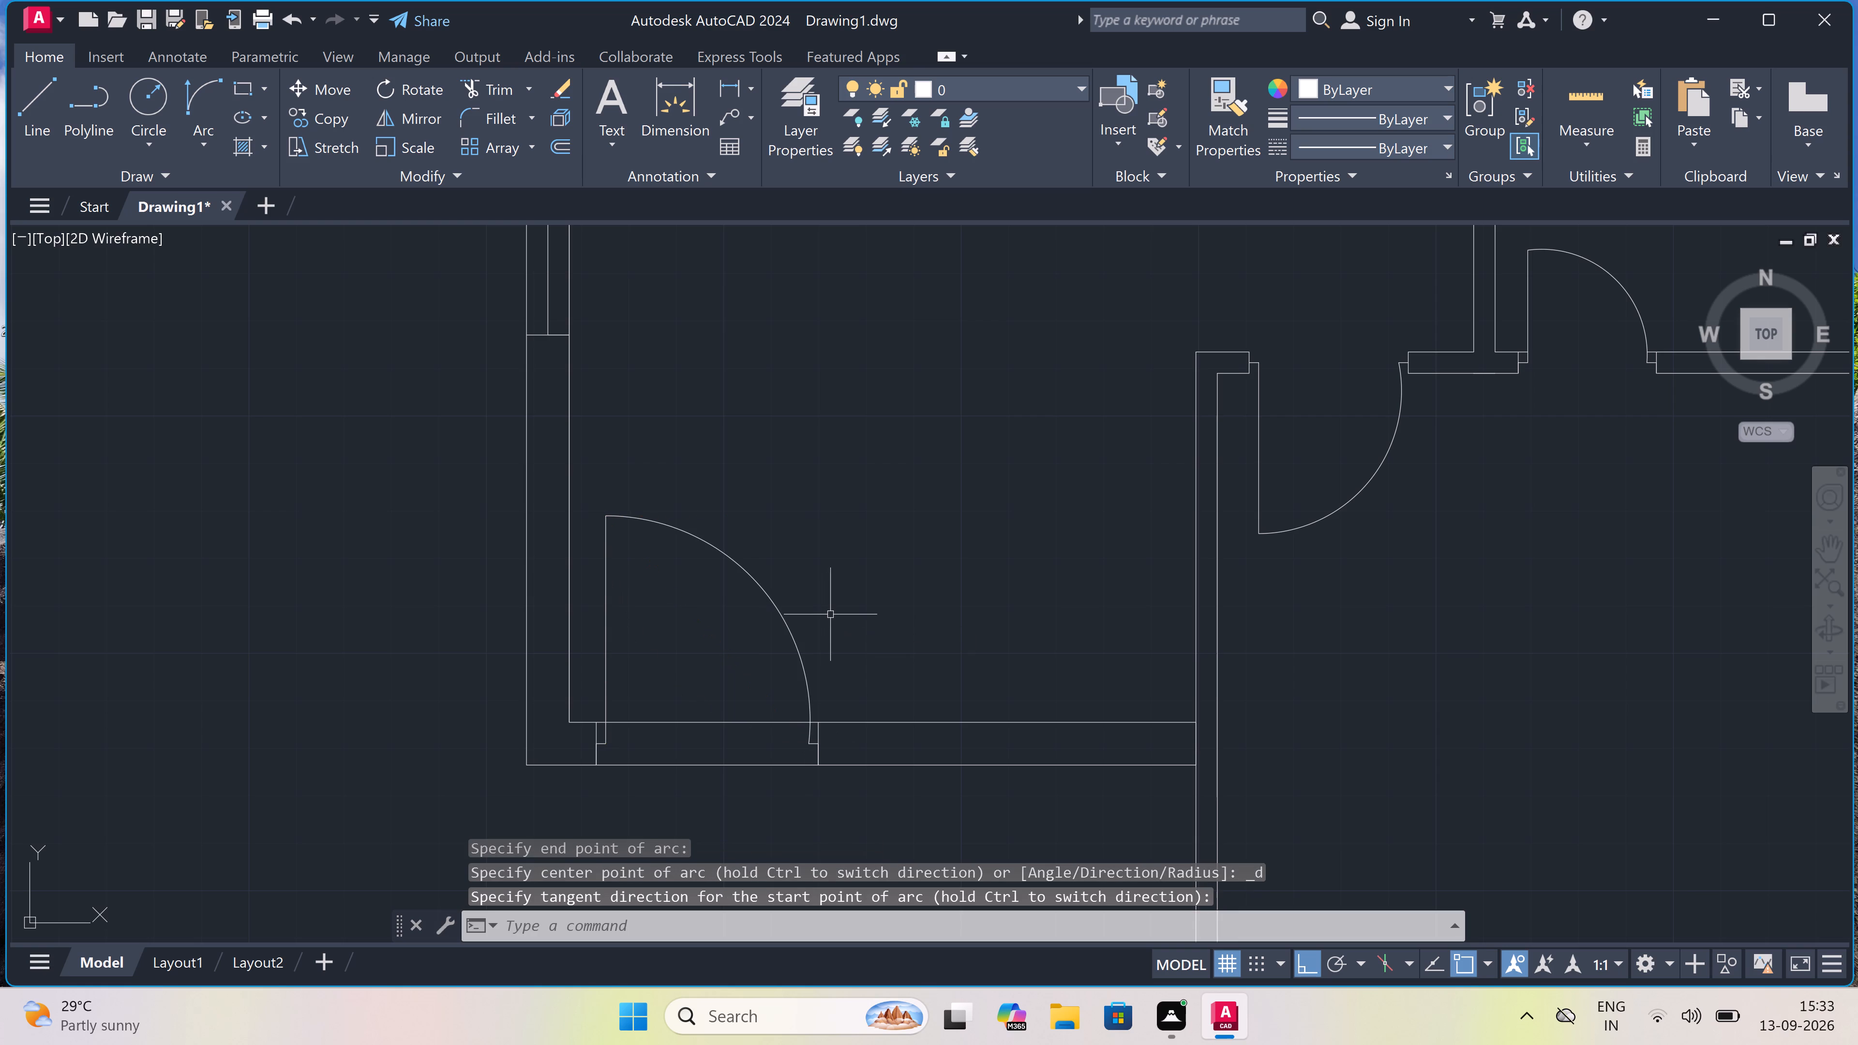
Draw a 4' window in the bottom wall to the right of the new door, with a centre line and end lines across the wall.
scroll(1024, 687, "up", 2)
scroll(1035, 694, "down", 3)
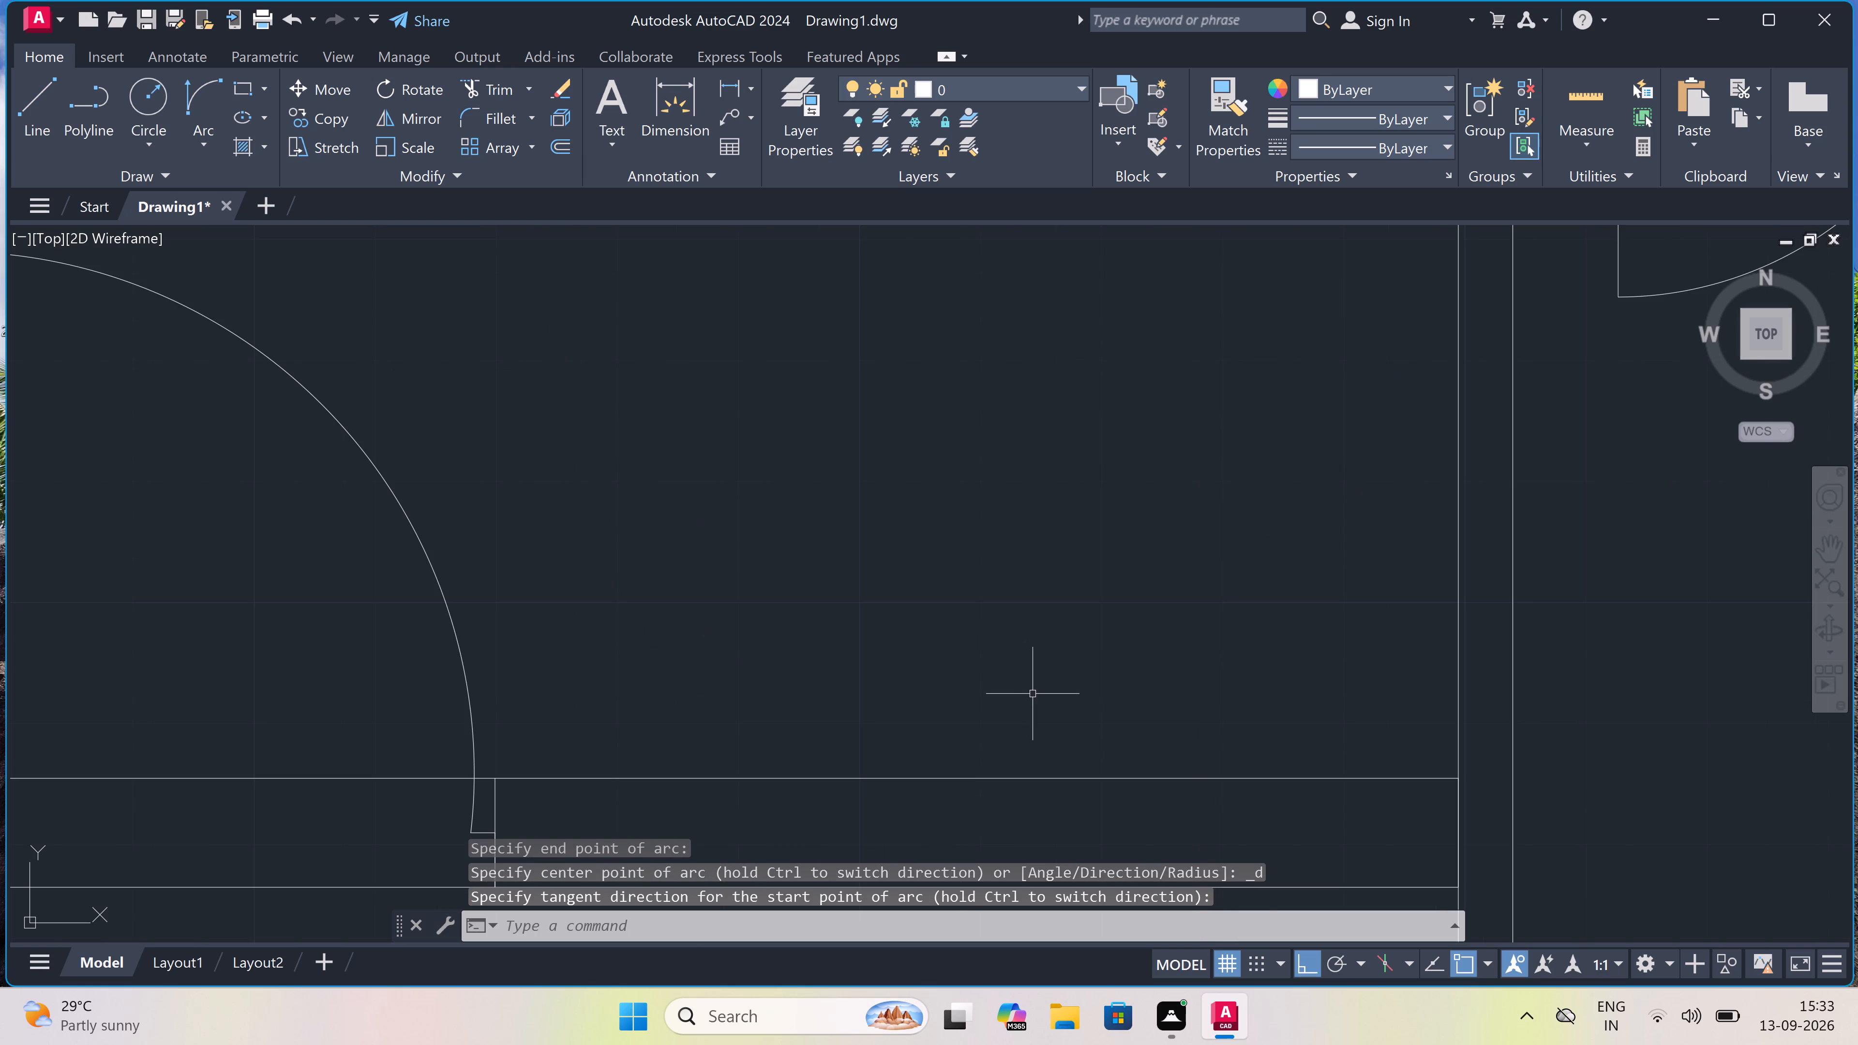
scroll(1138, 744, "up", 1)
type("l")
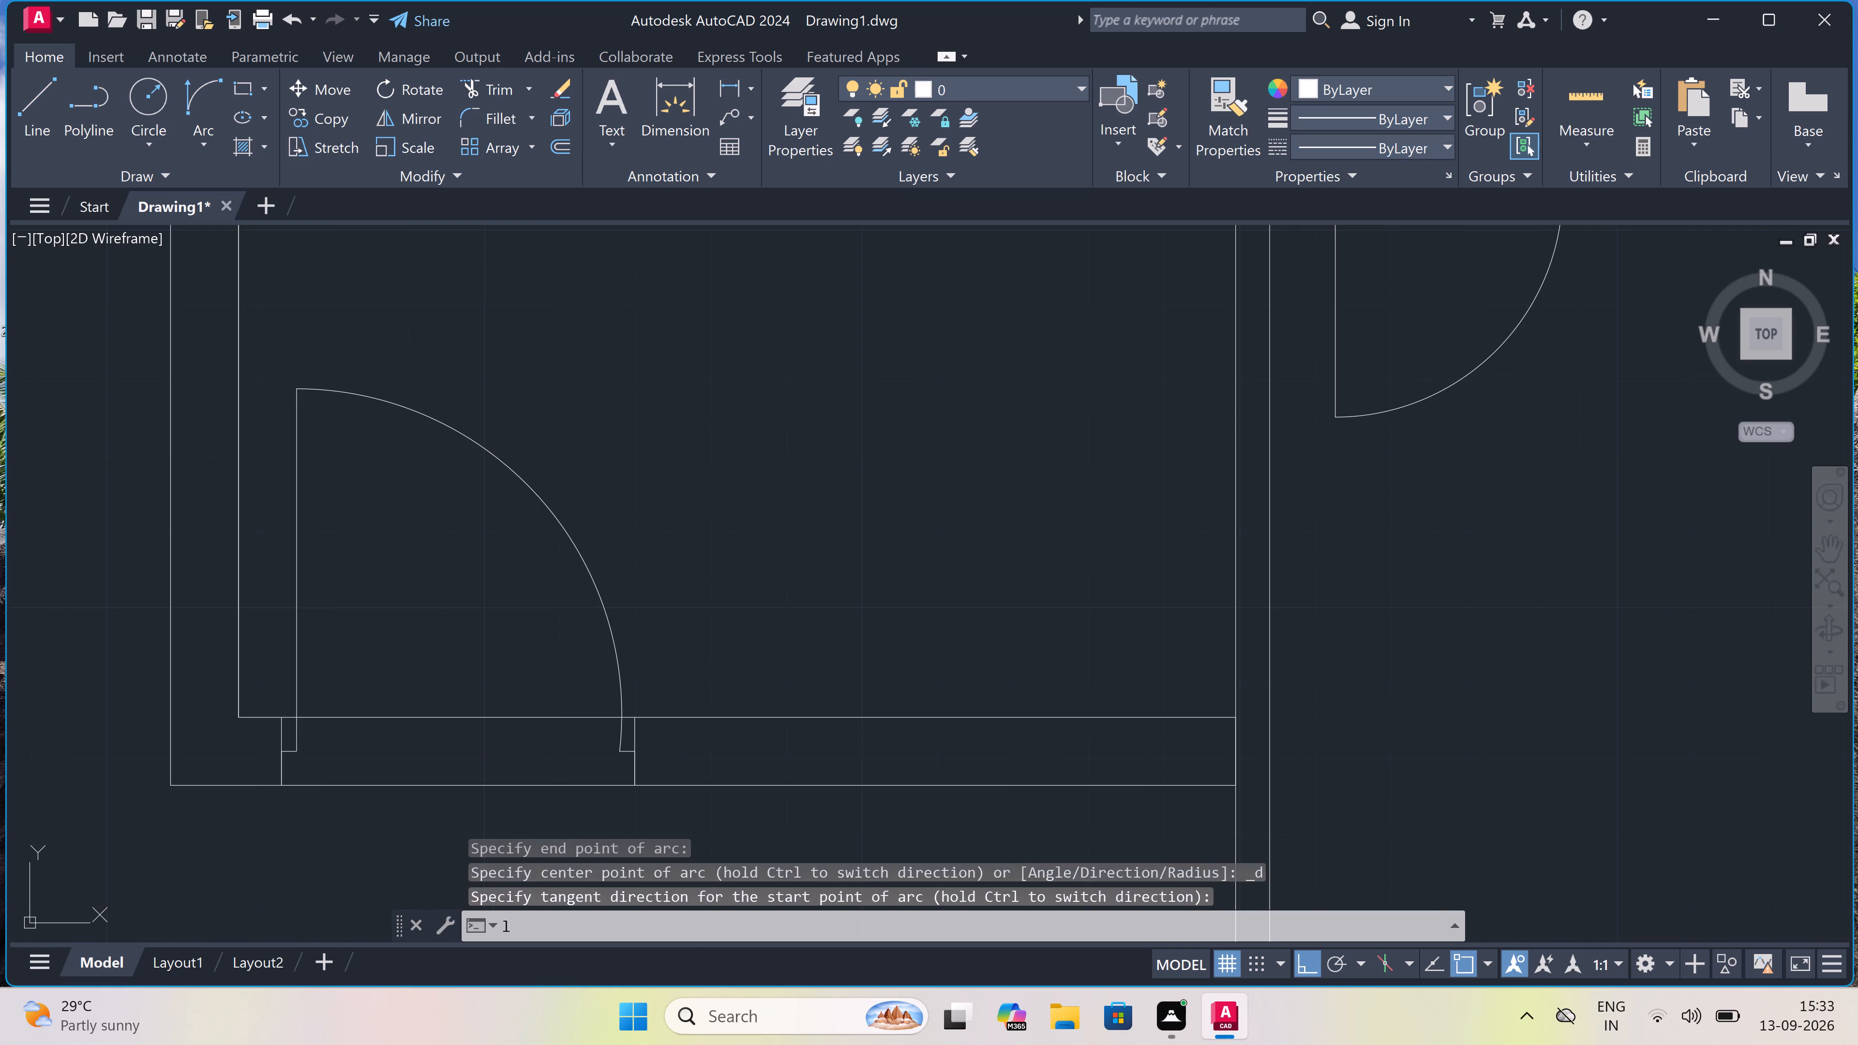
key("space")
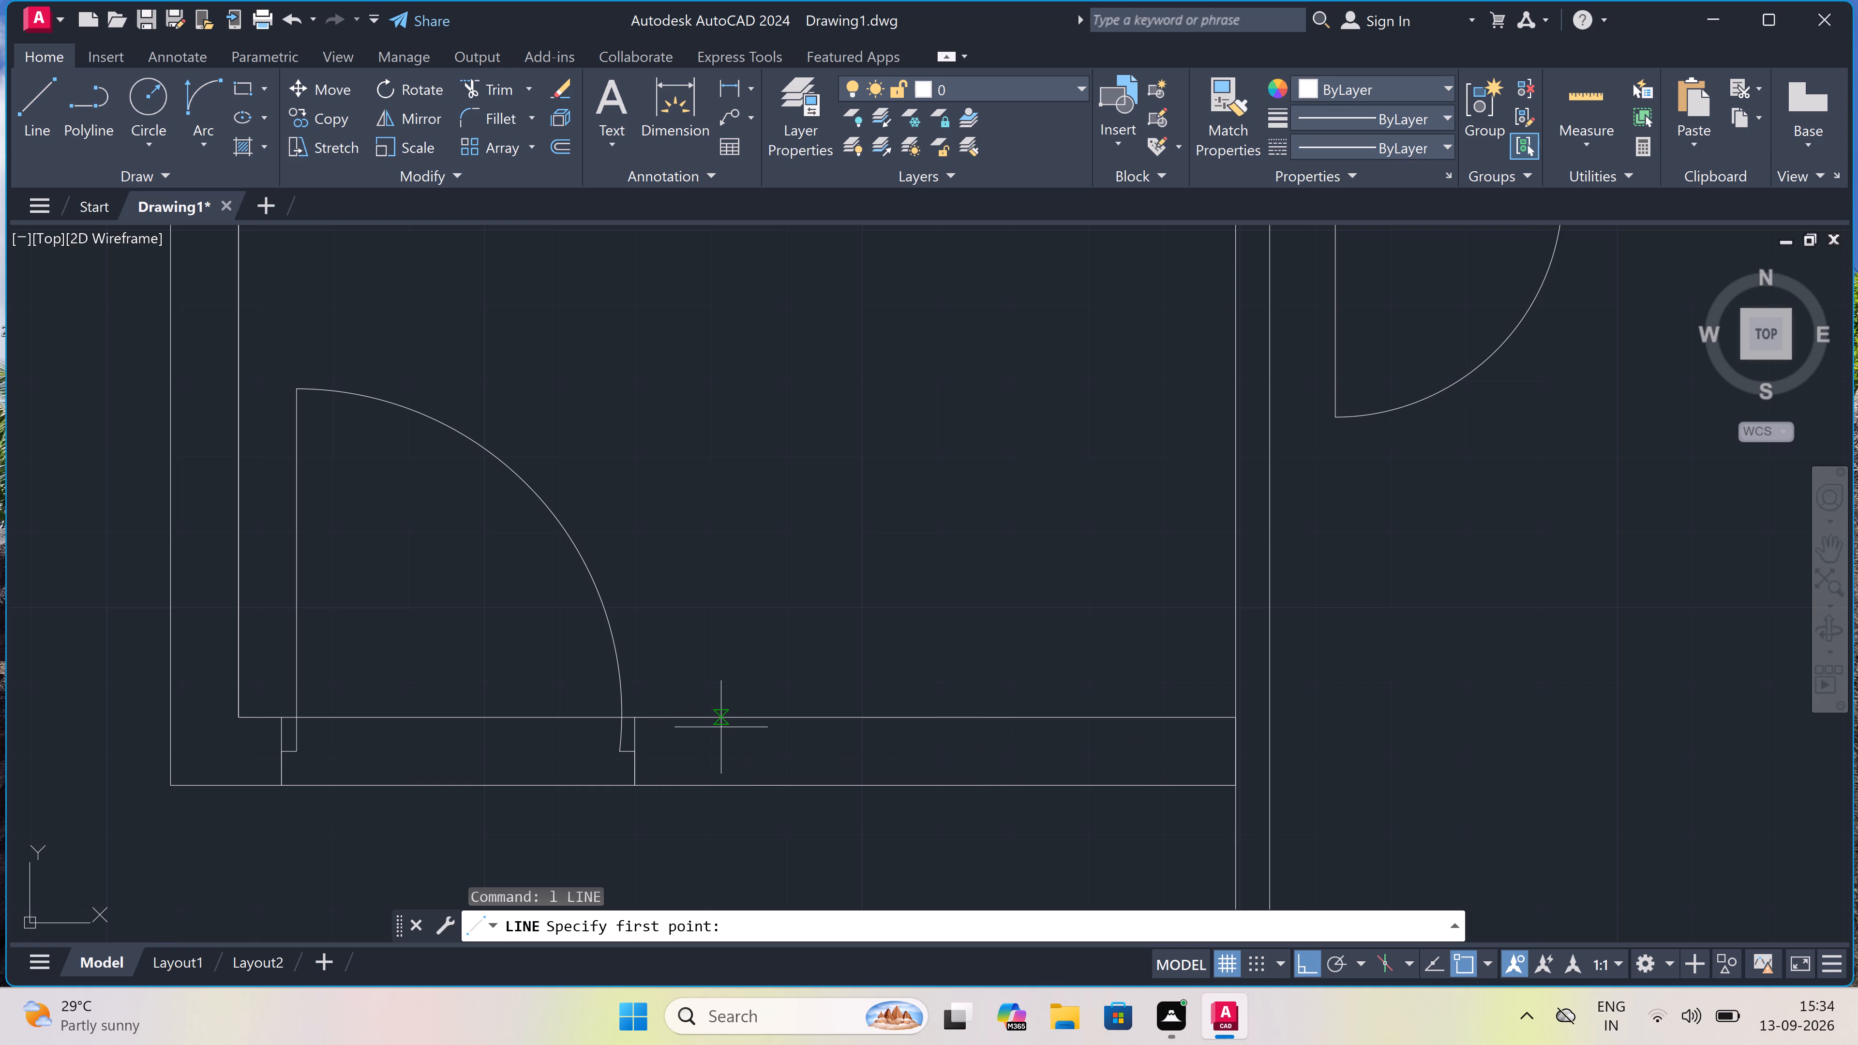
left_click_drag(740, 721, 742, 728)
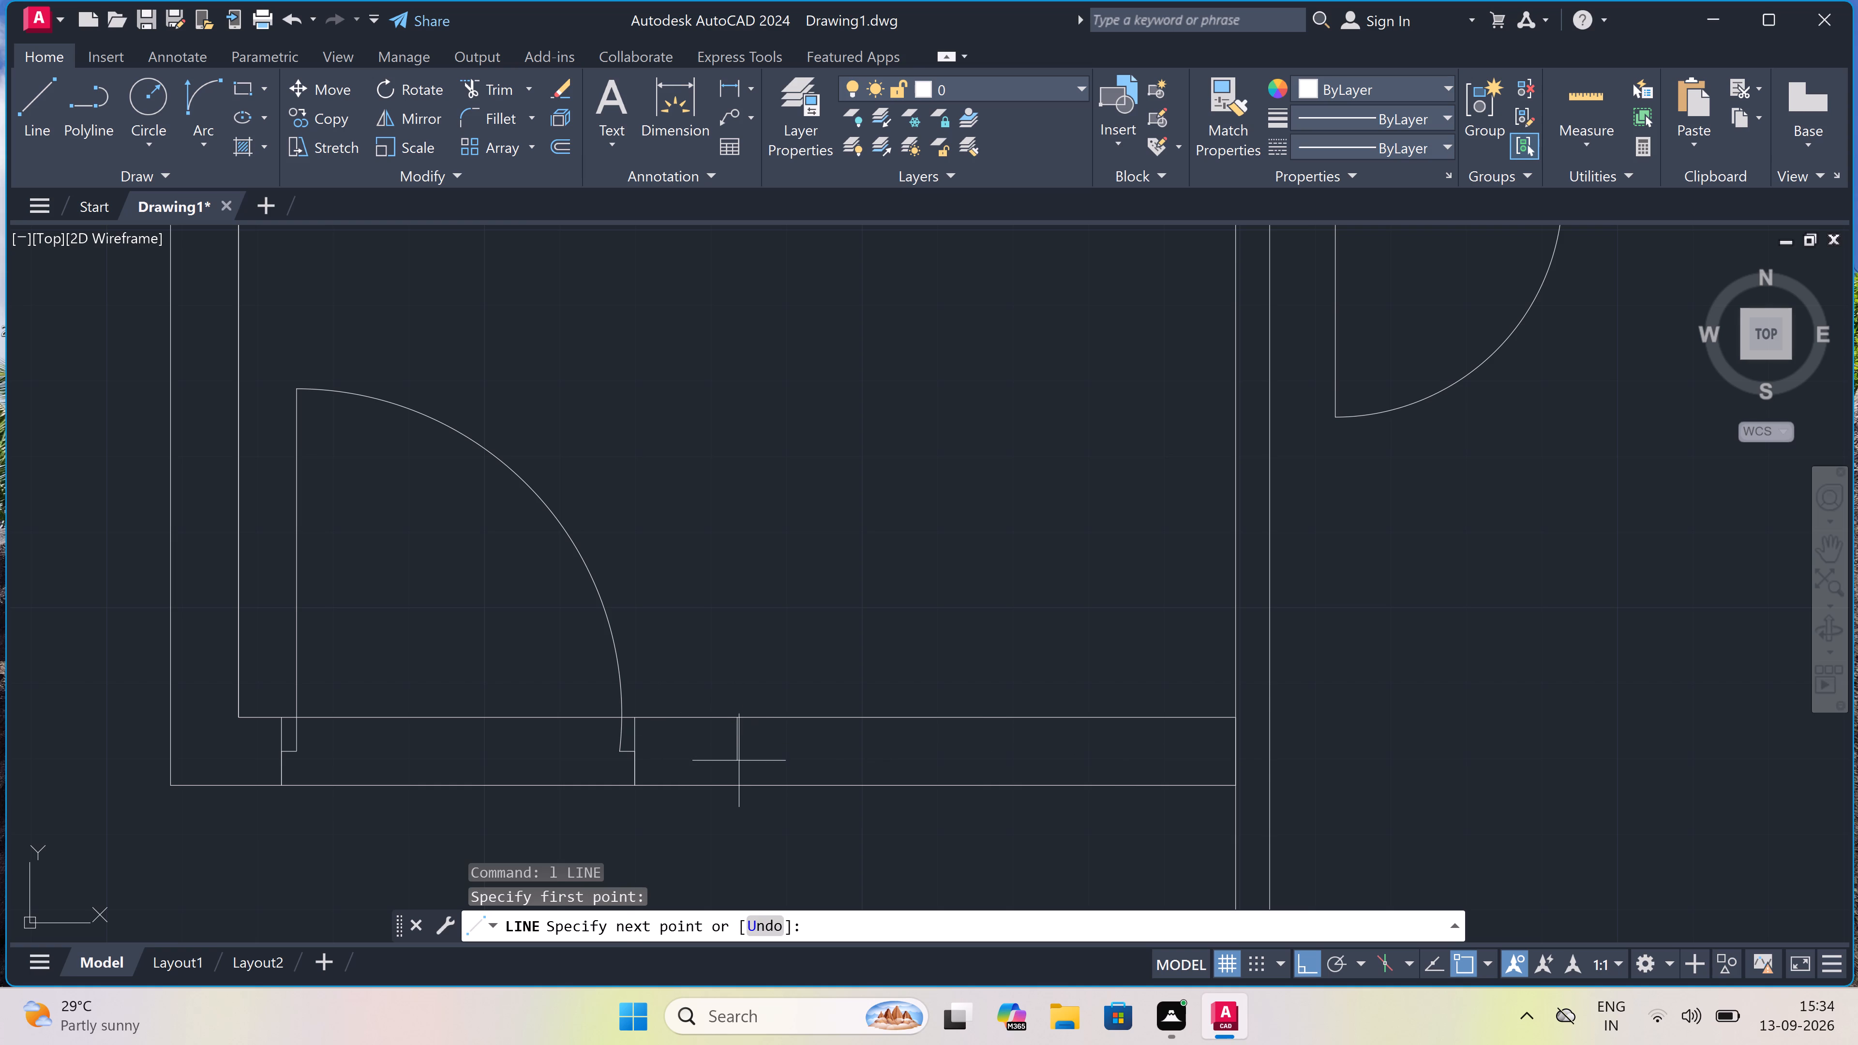
left_click(739, 781)
left_click_drag(734, 742, 758, 741)
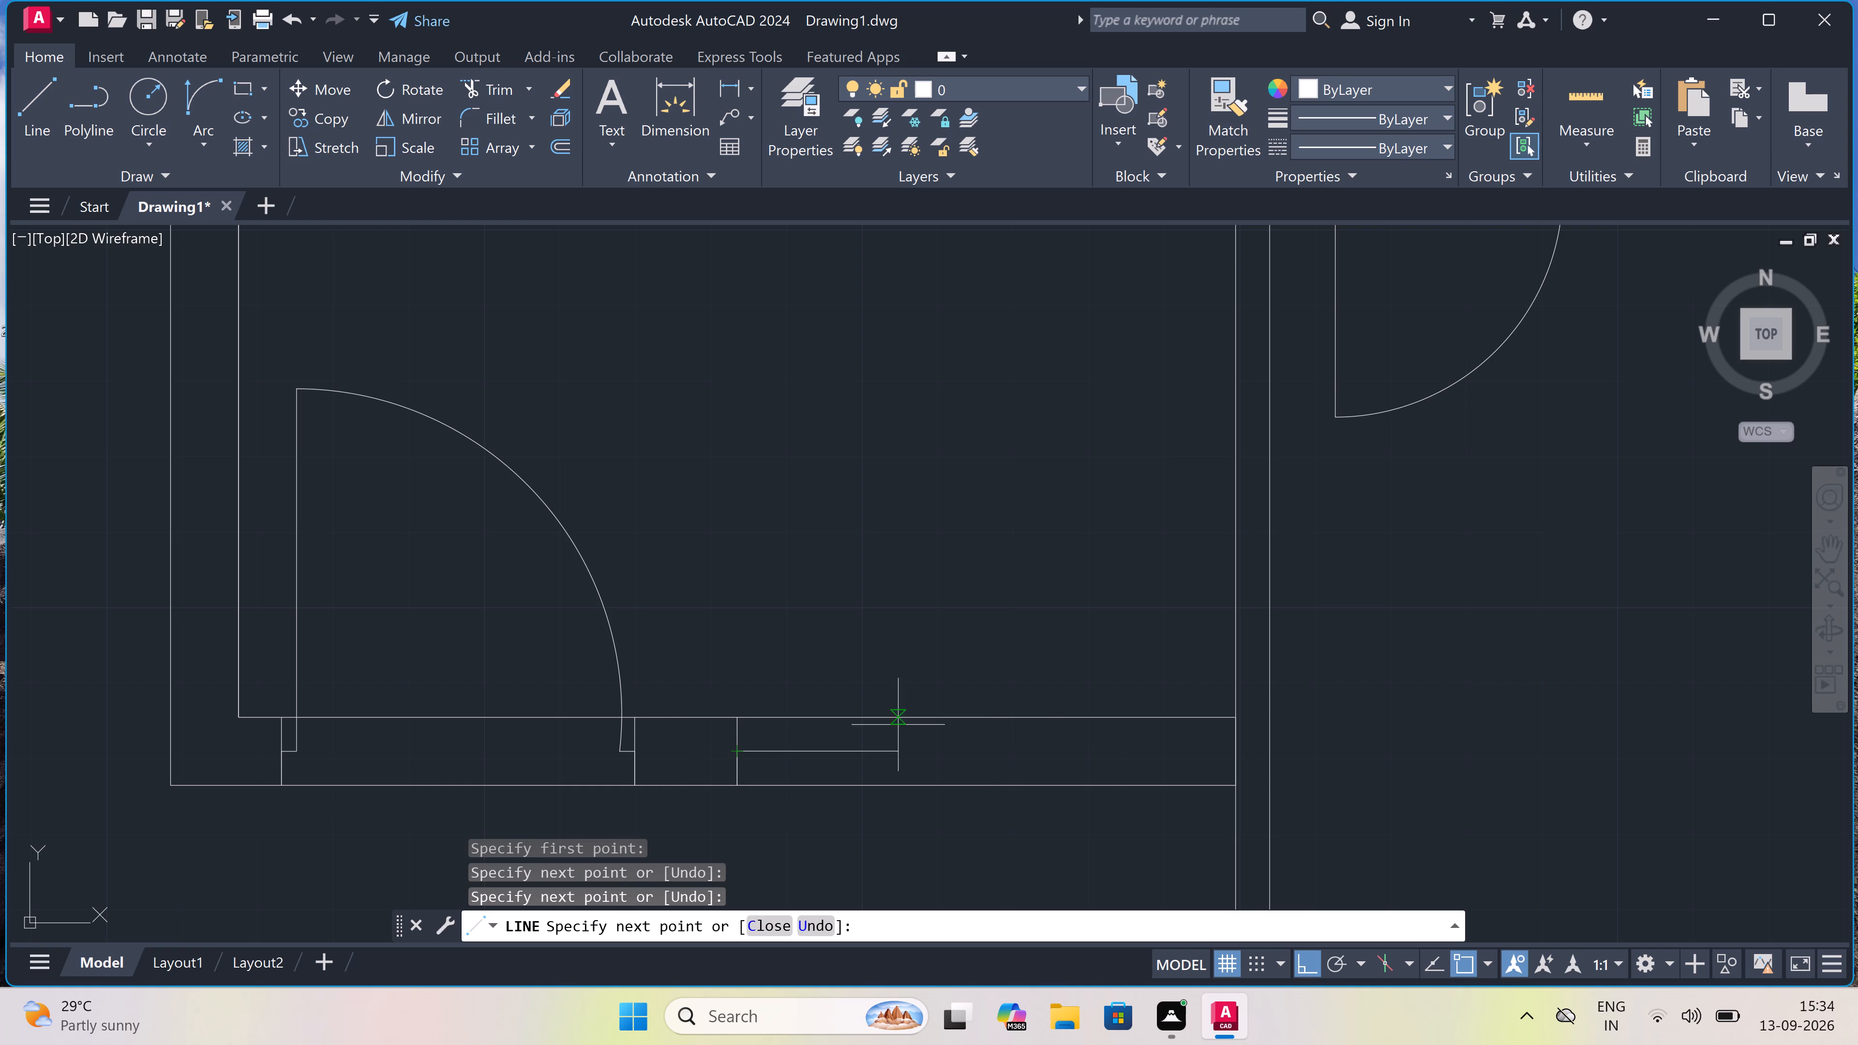
type("4'")
key("space")
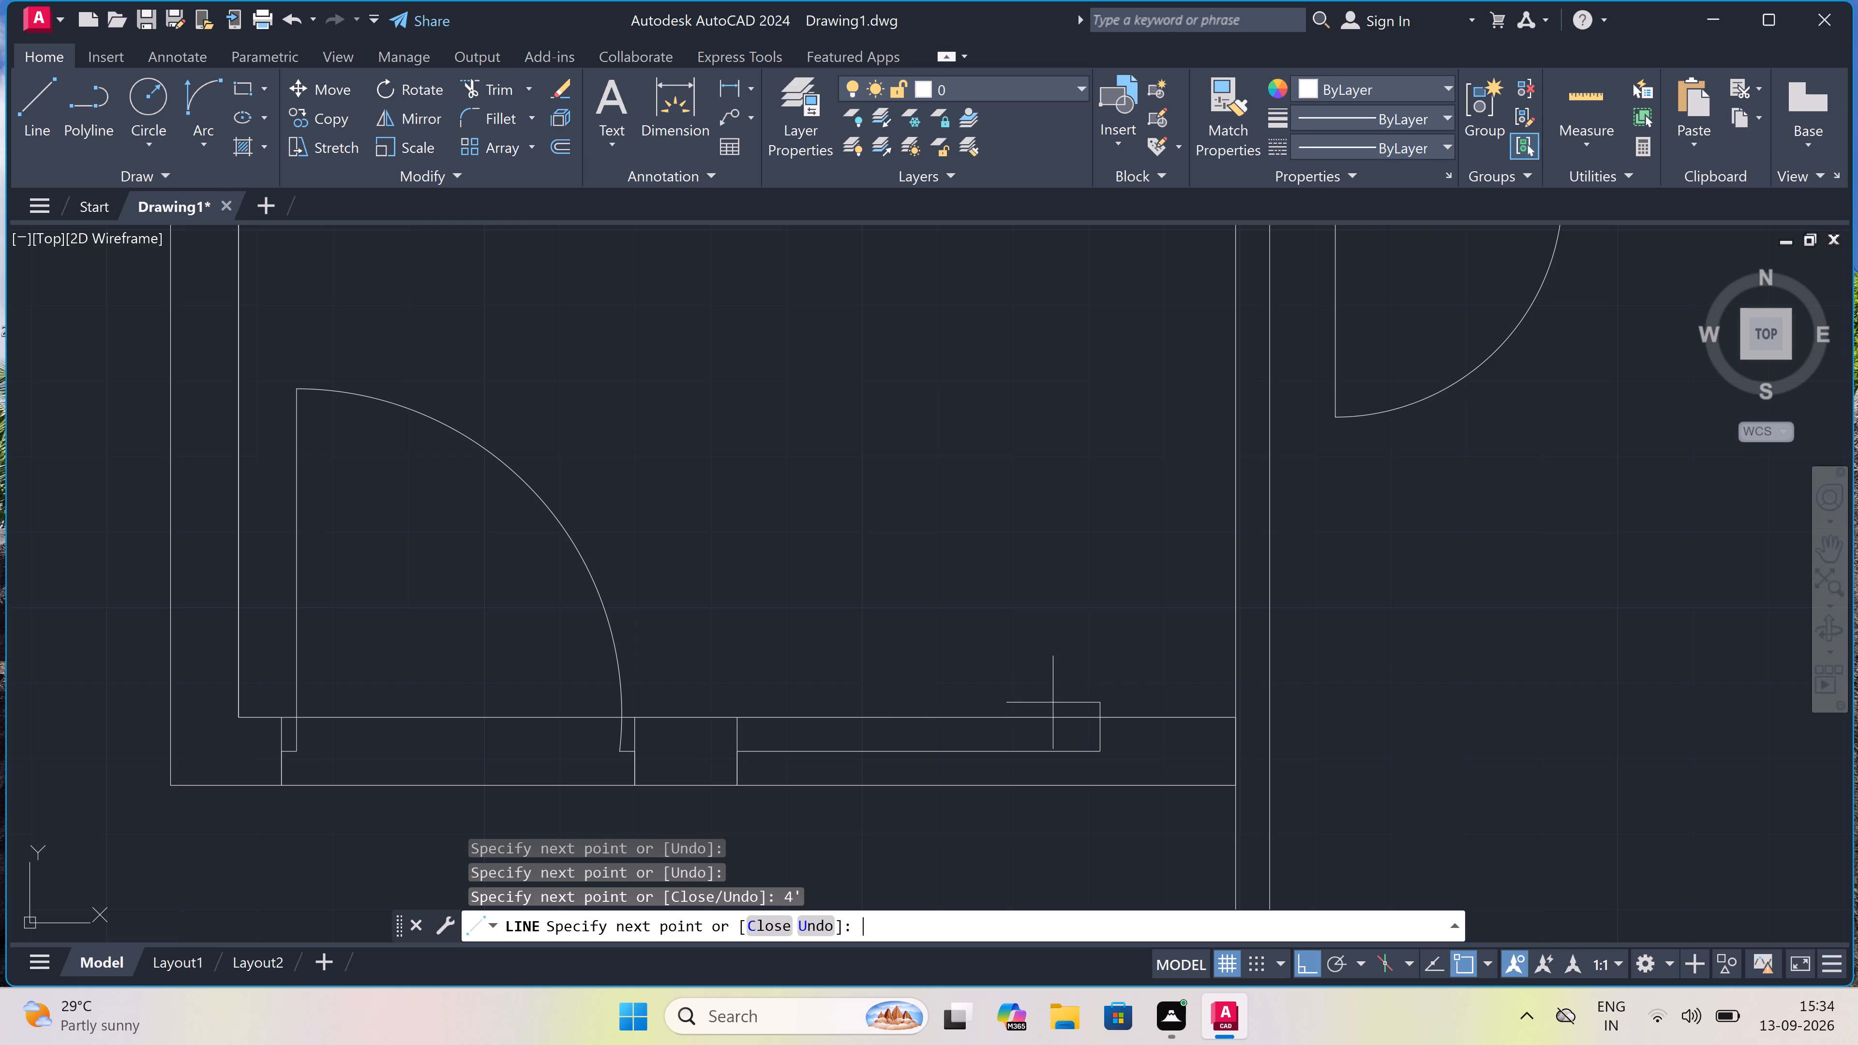
left_click(1104, 715)
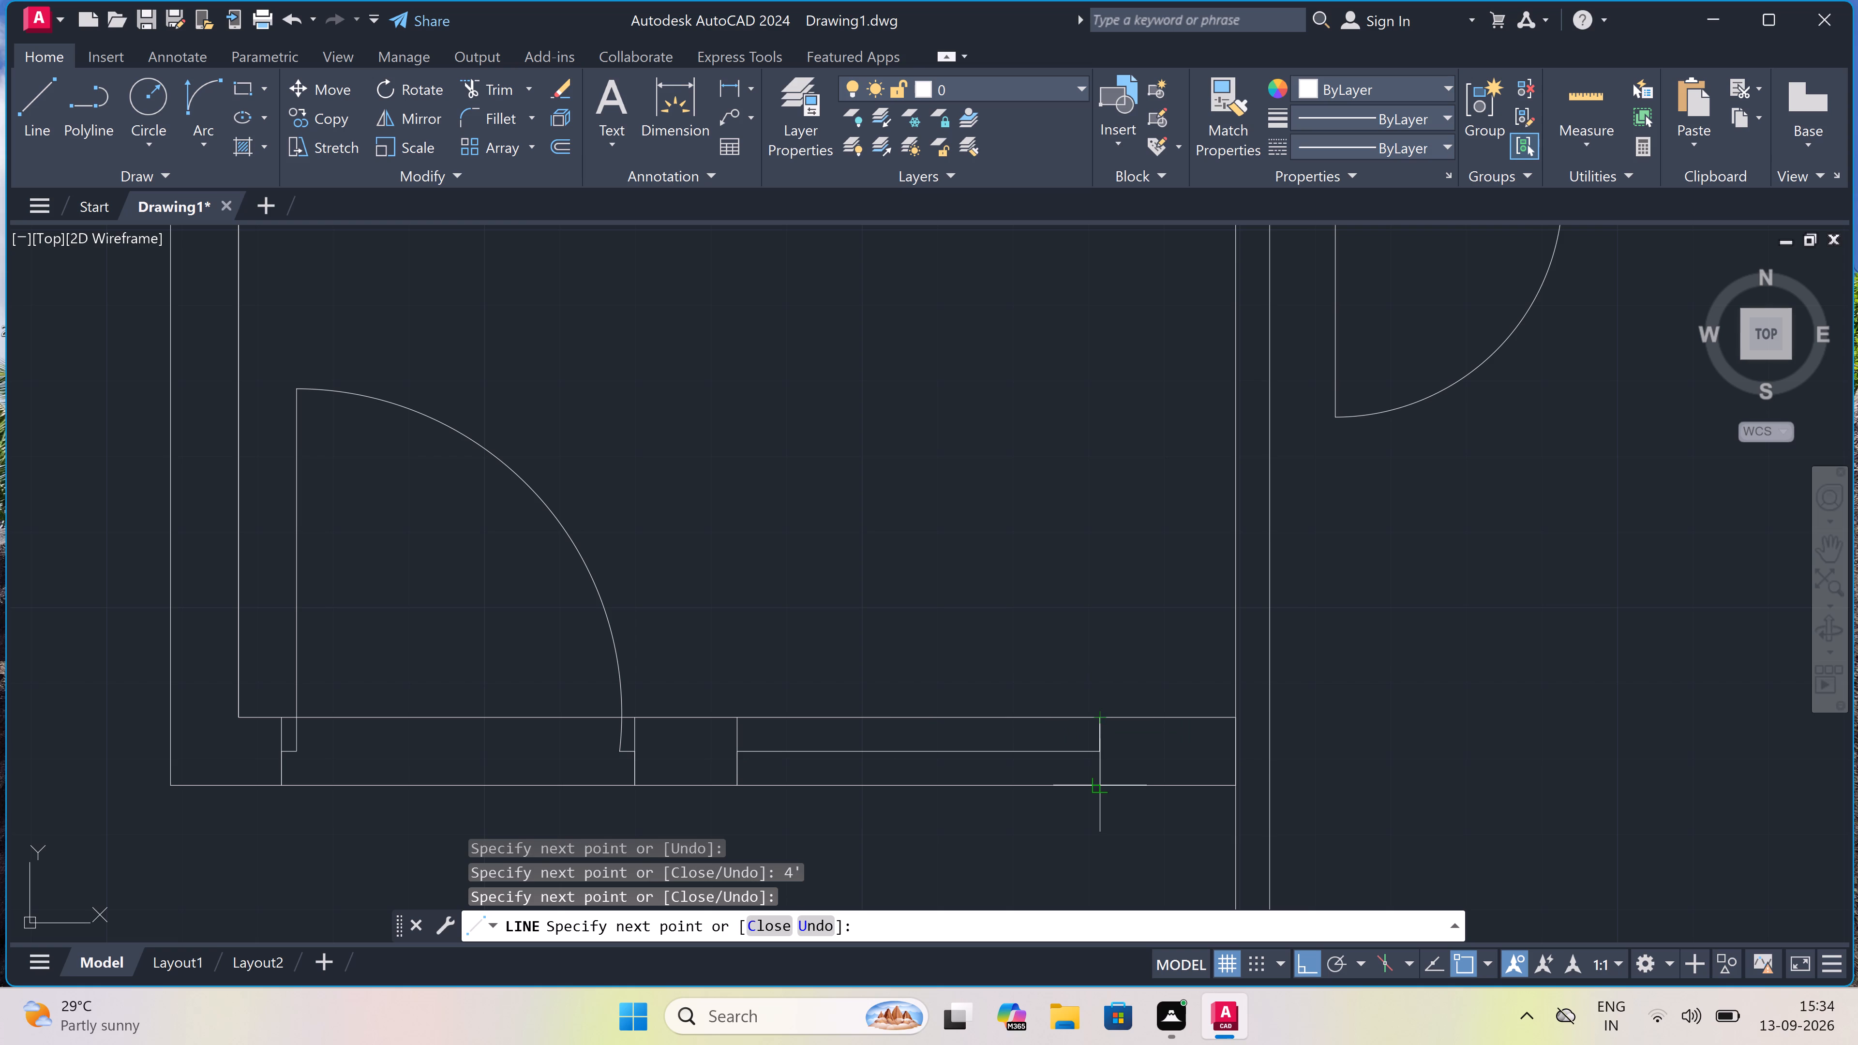
left_click(1100, 787)
key("Escape")
Trim the overlapping inner wall lines at the bottom room's lower-left corner.
scroll(1004, 729, "down", 3)
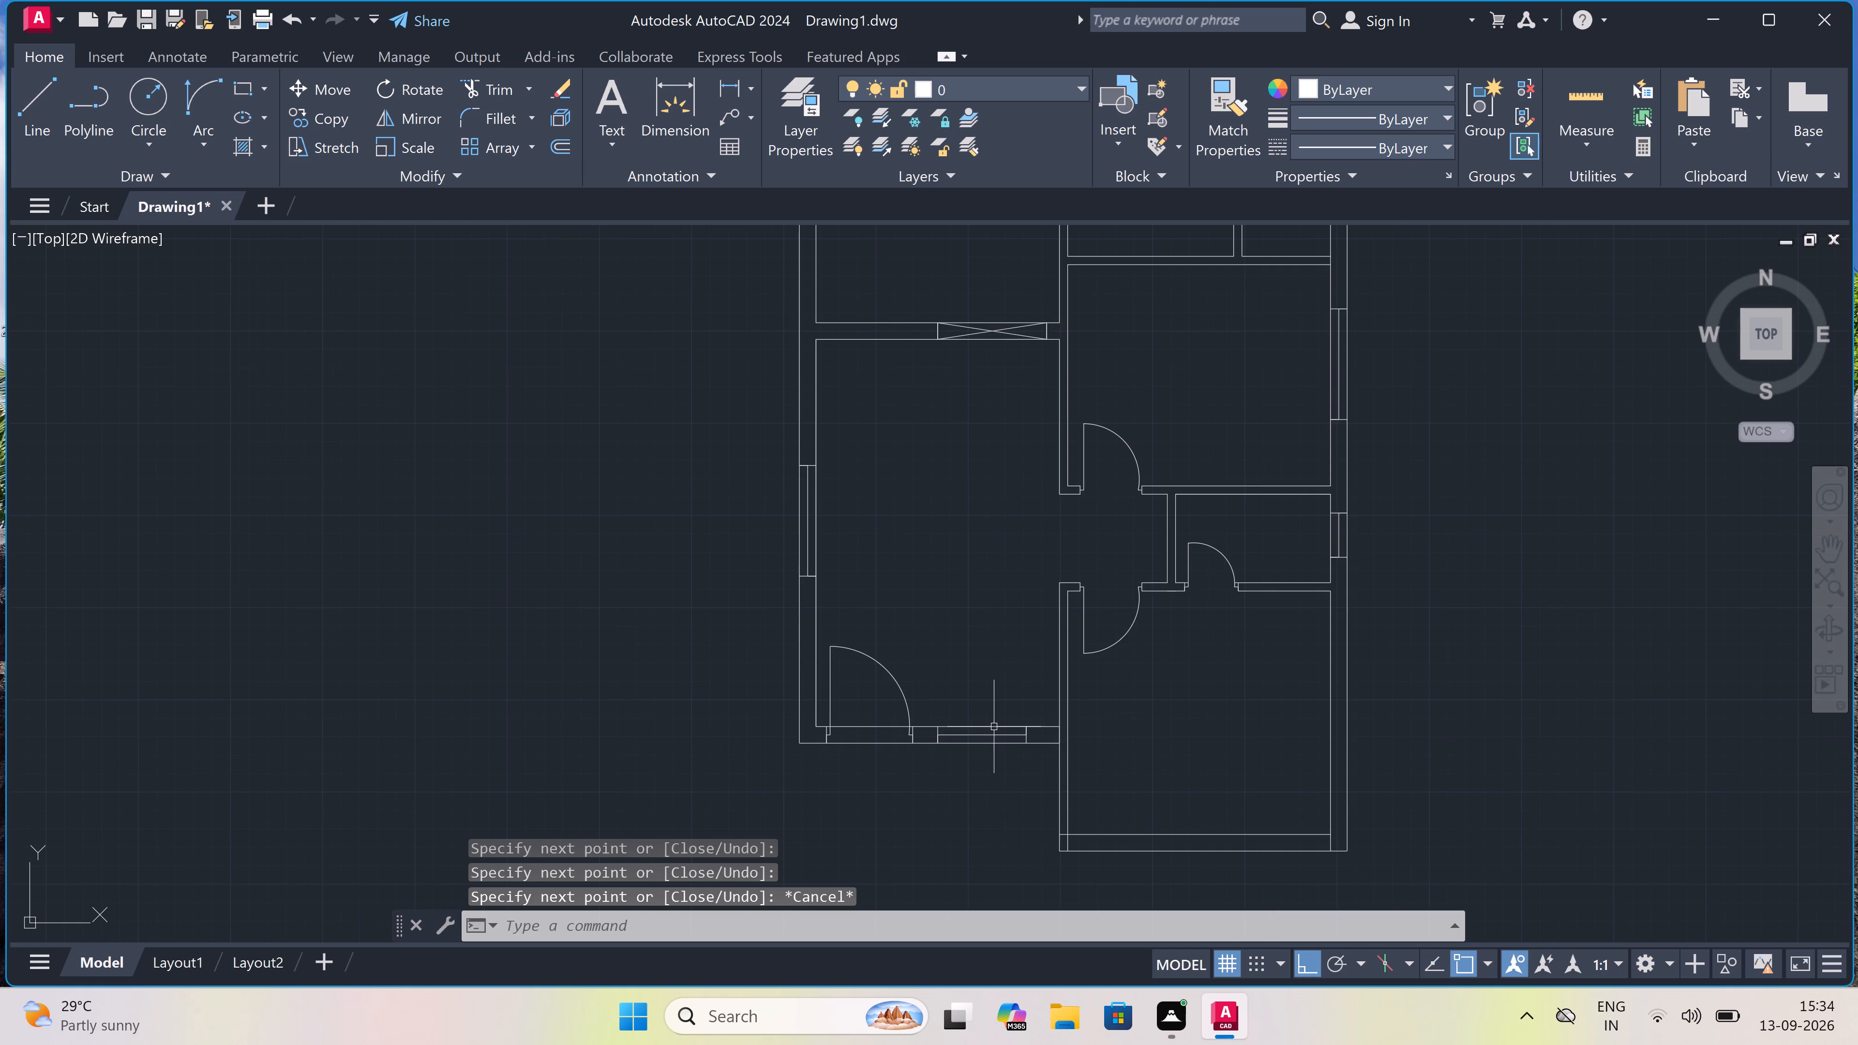
scroll(990, 727, "down", 2)
scroll(1106, 814, "up", 3)
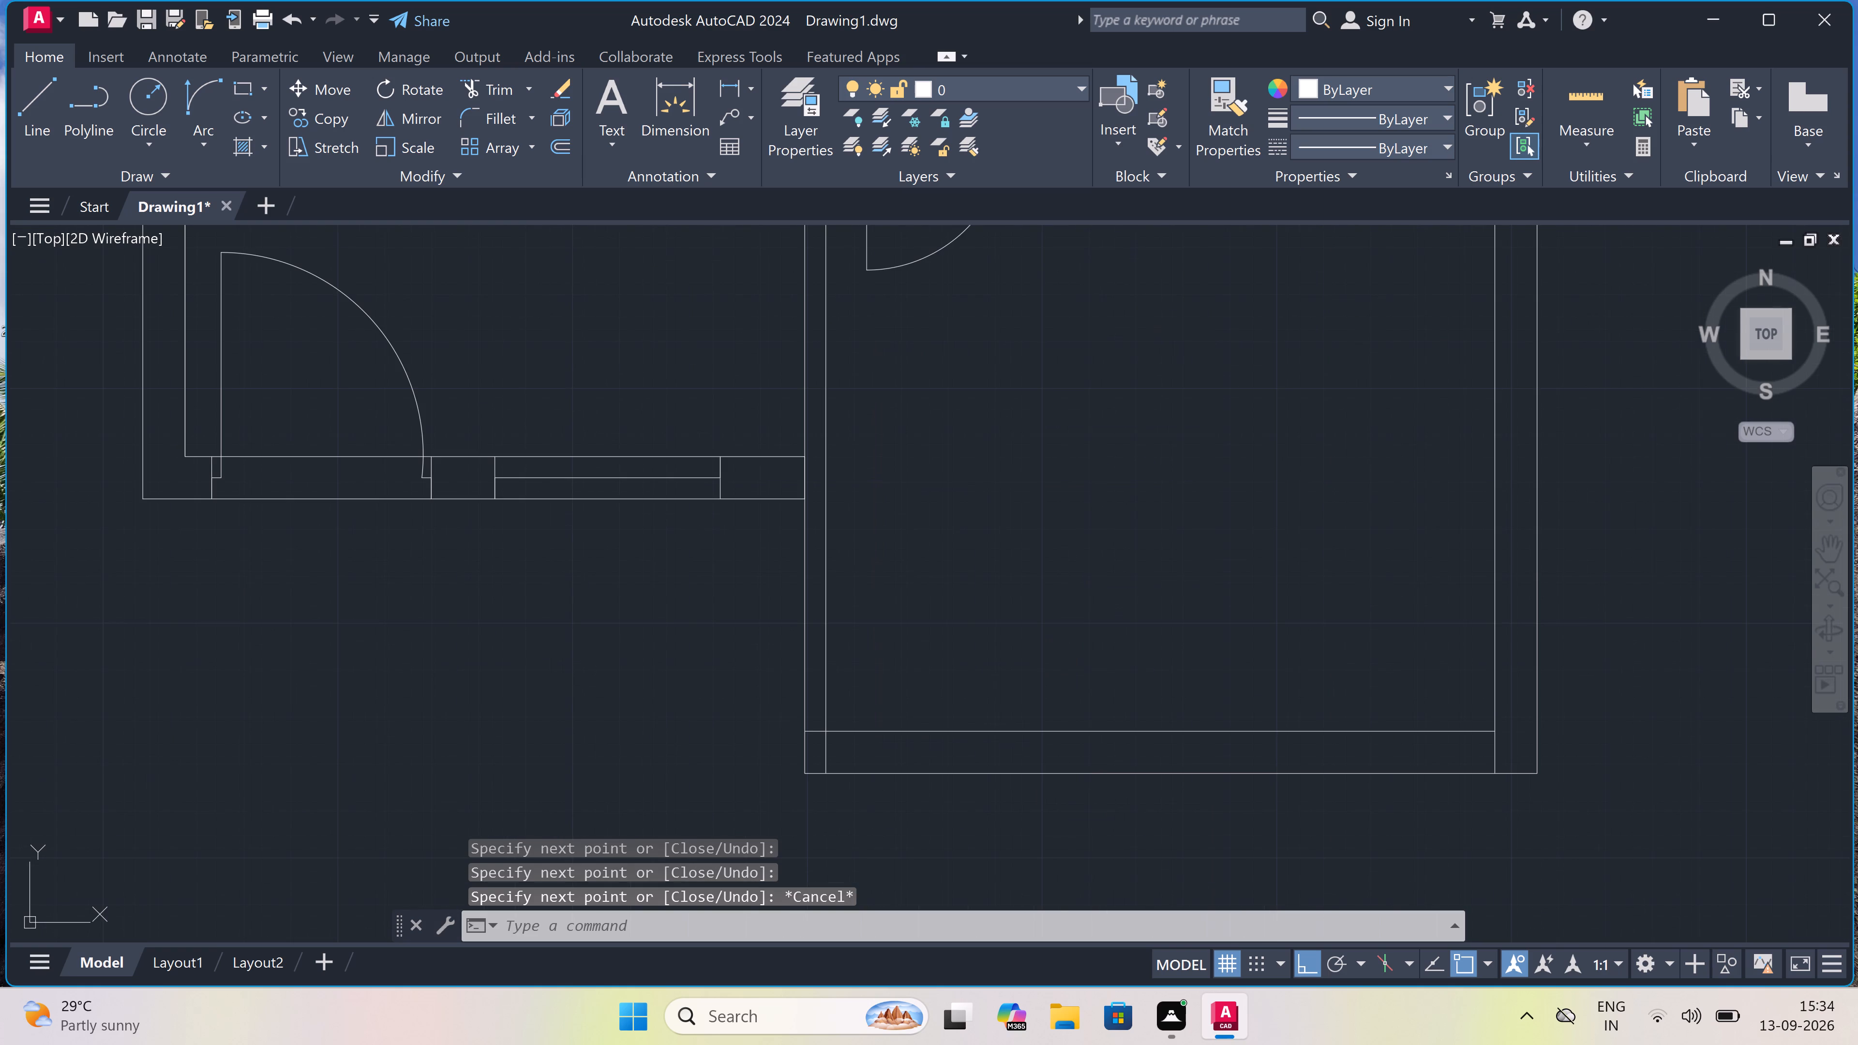
key("t")
key("r")
key("space")
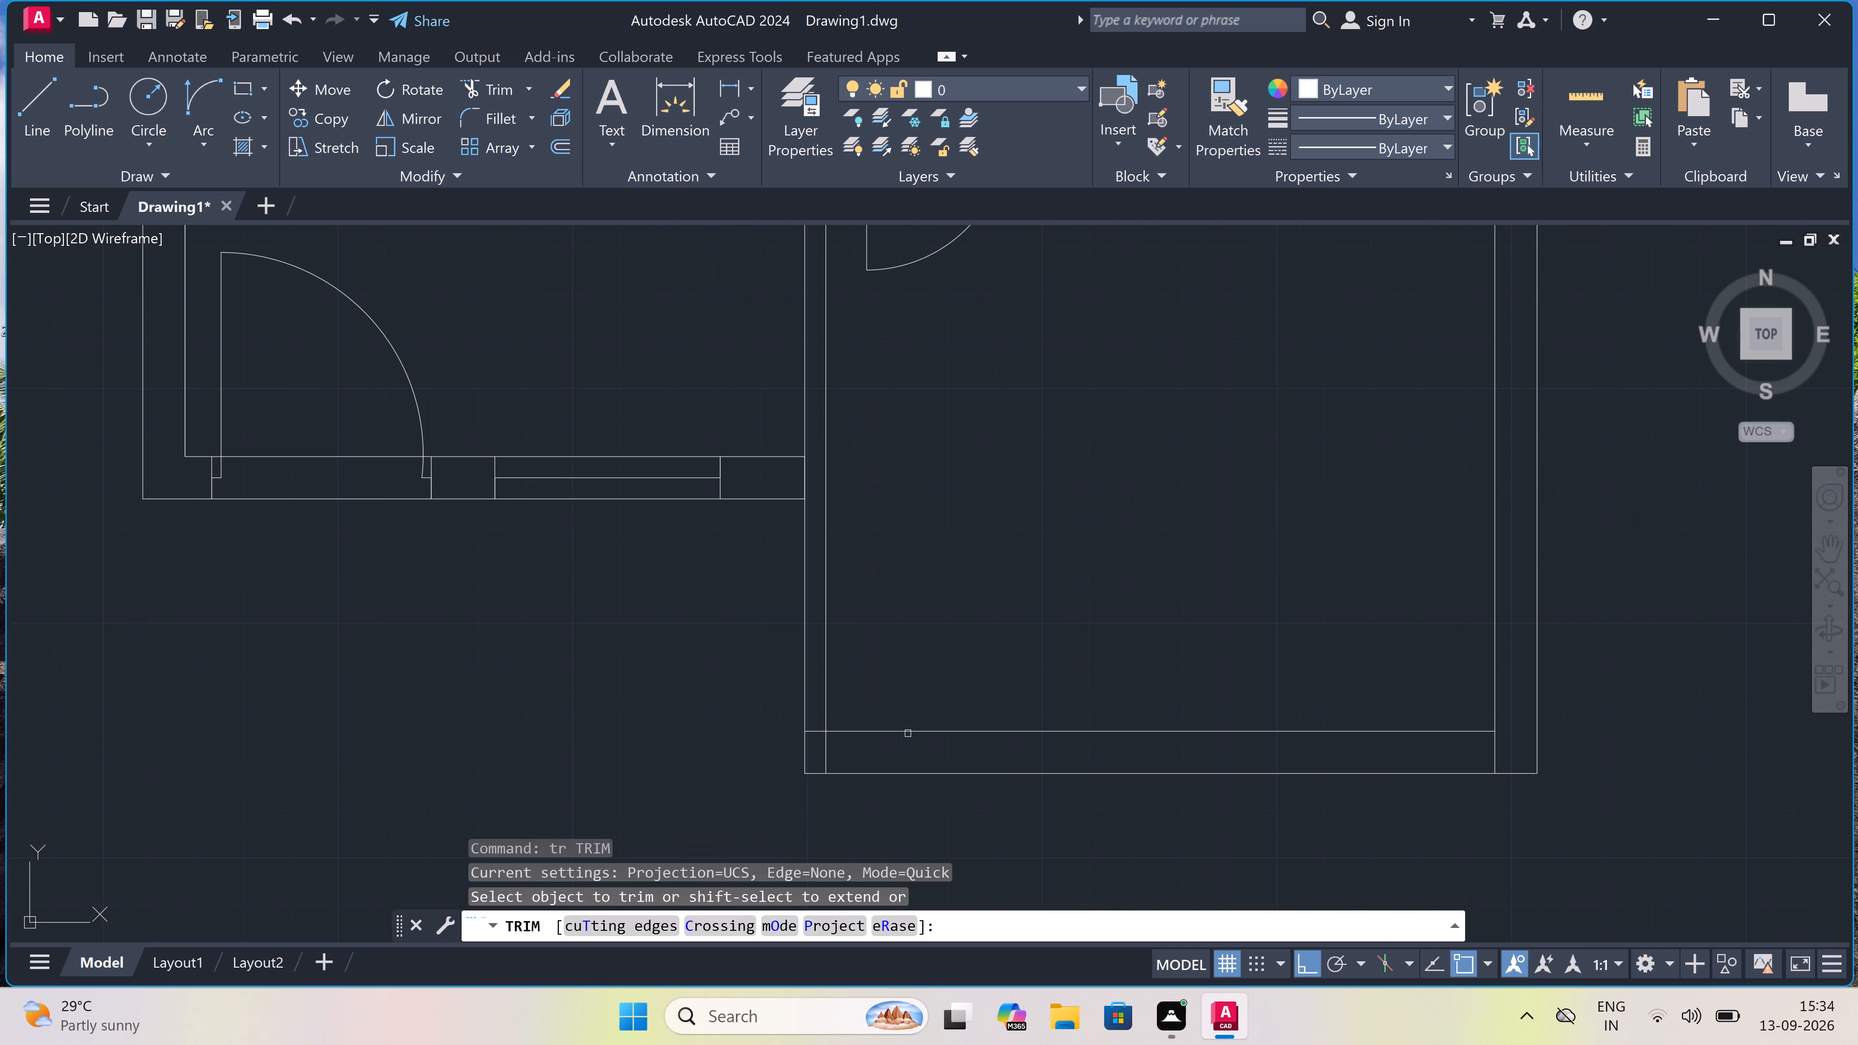
scroll(787, 753, "up", 2)
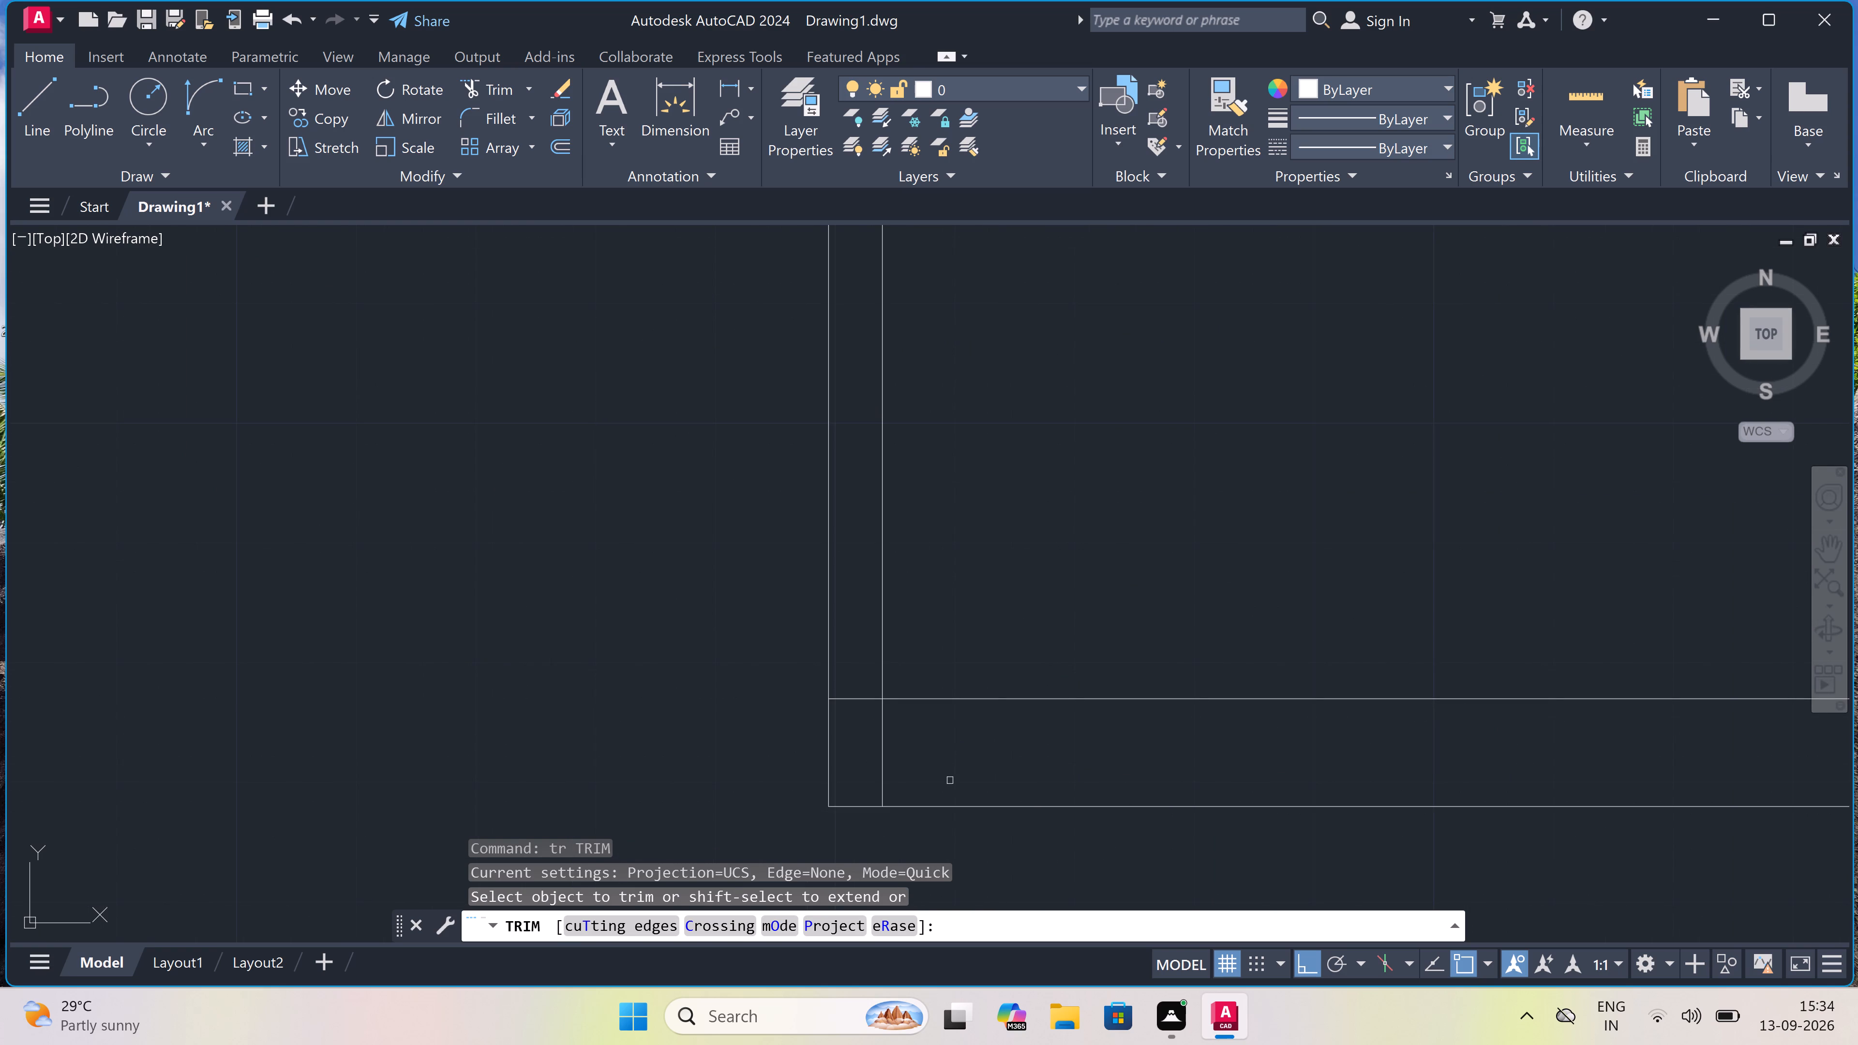
left_click_drag(949, 778, 912, 778)
left_click(840, 769)
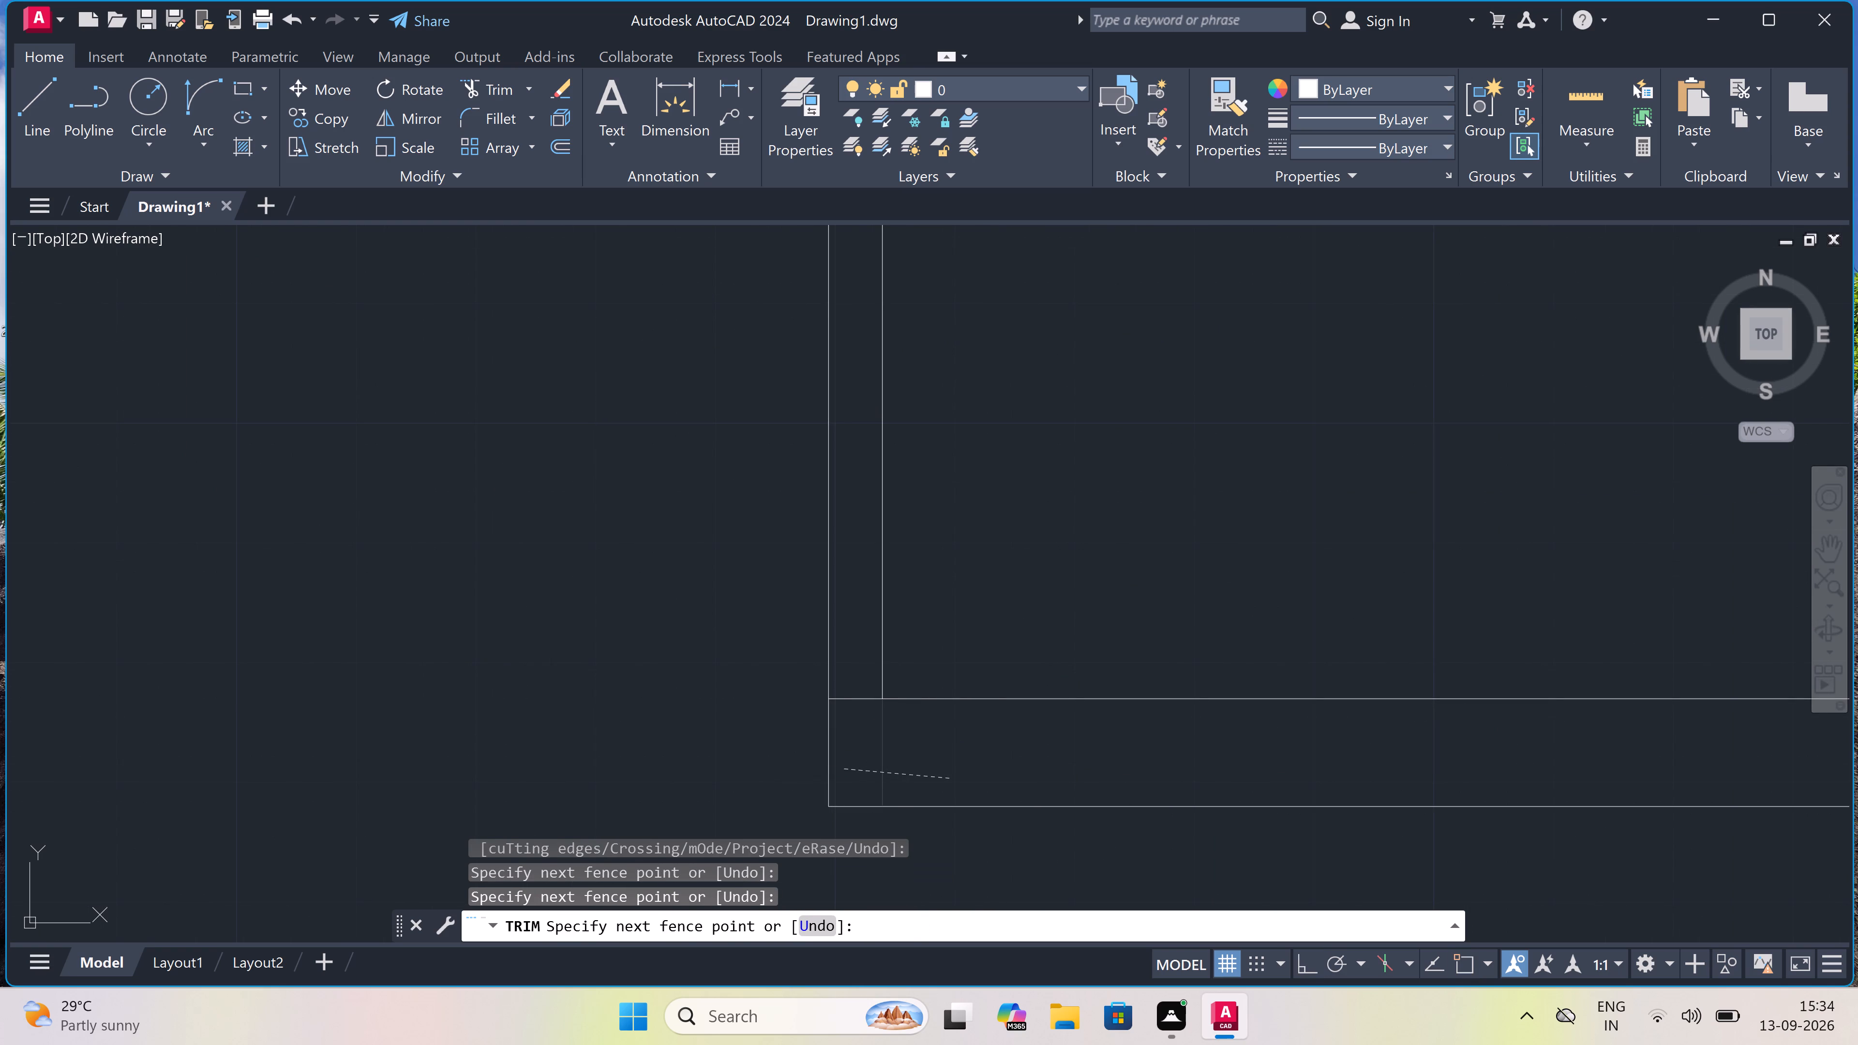
left_click(837, 753)
left_click(837, 685)
Trim the inner wall line running past the bottom room's lower-right inner corner.
scroll(838, 685, "down", 5)
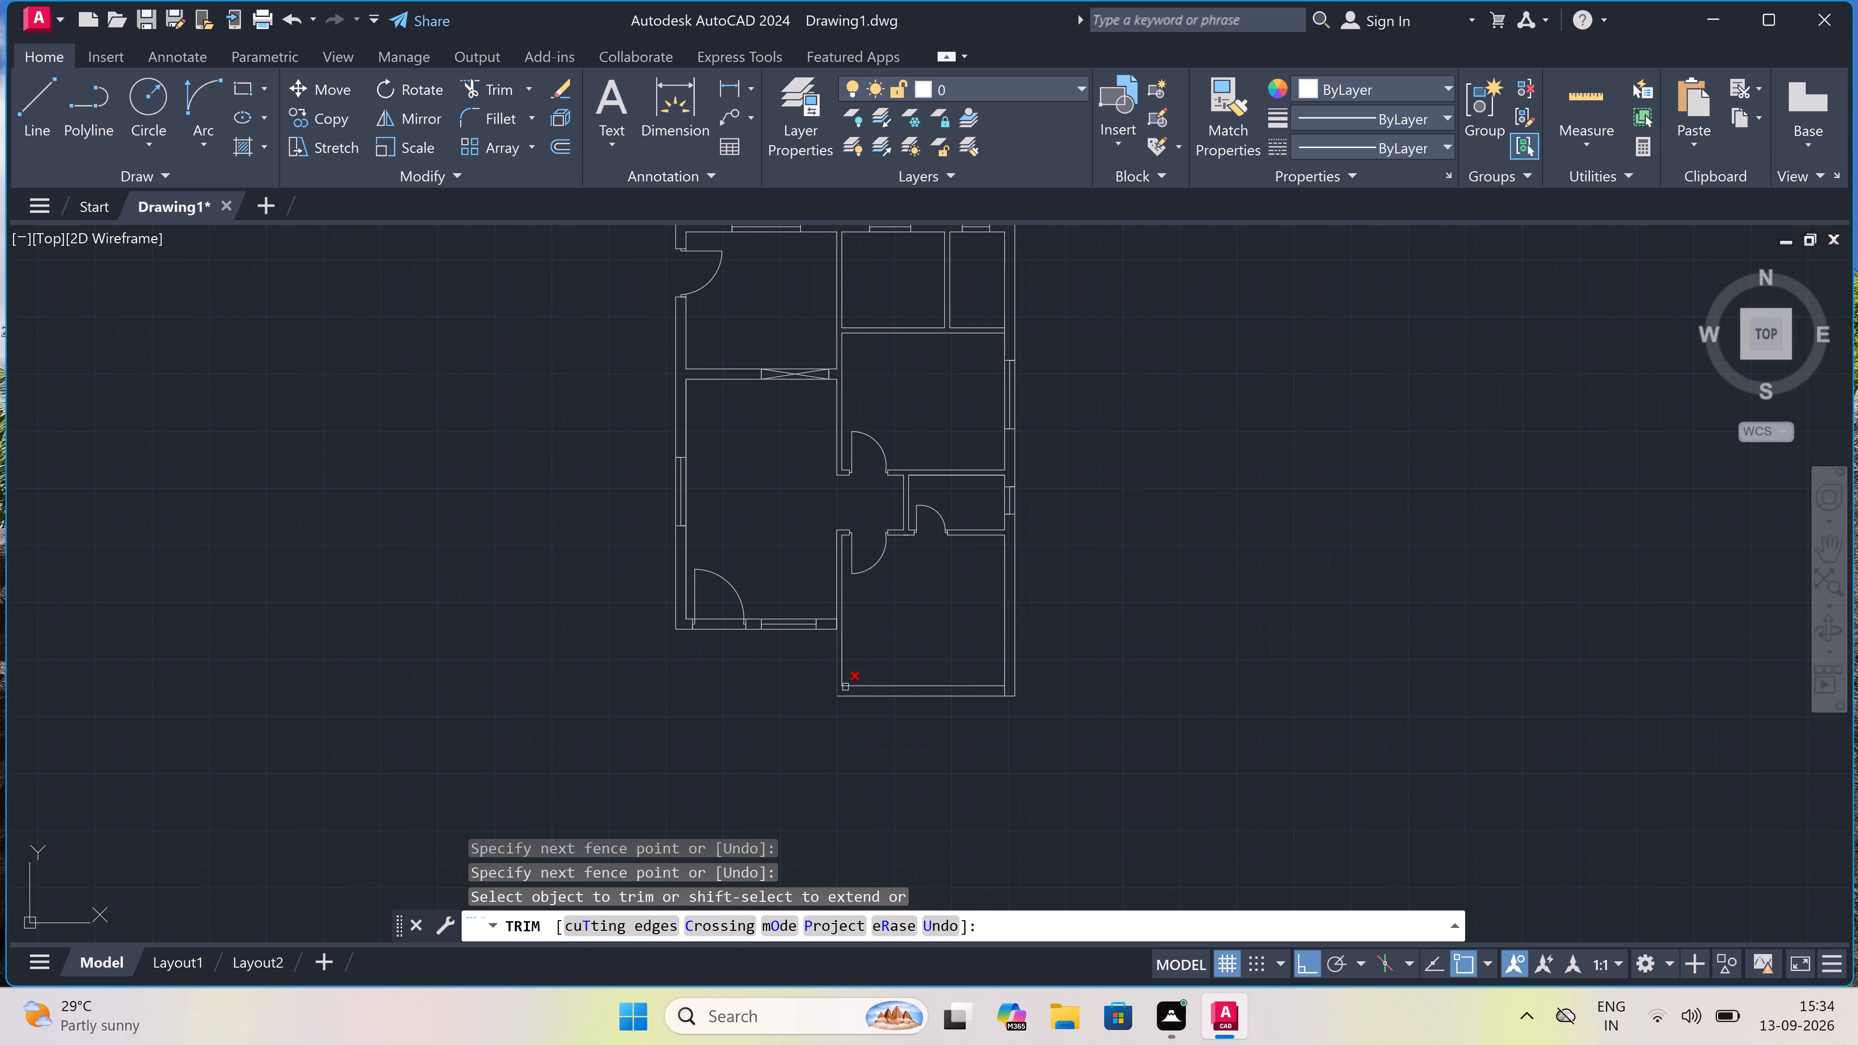
scroll(1027, 684, "up", 5)
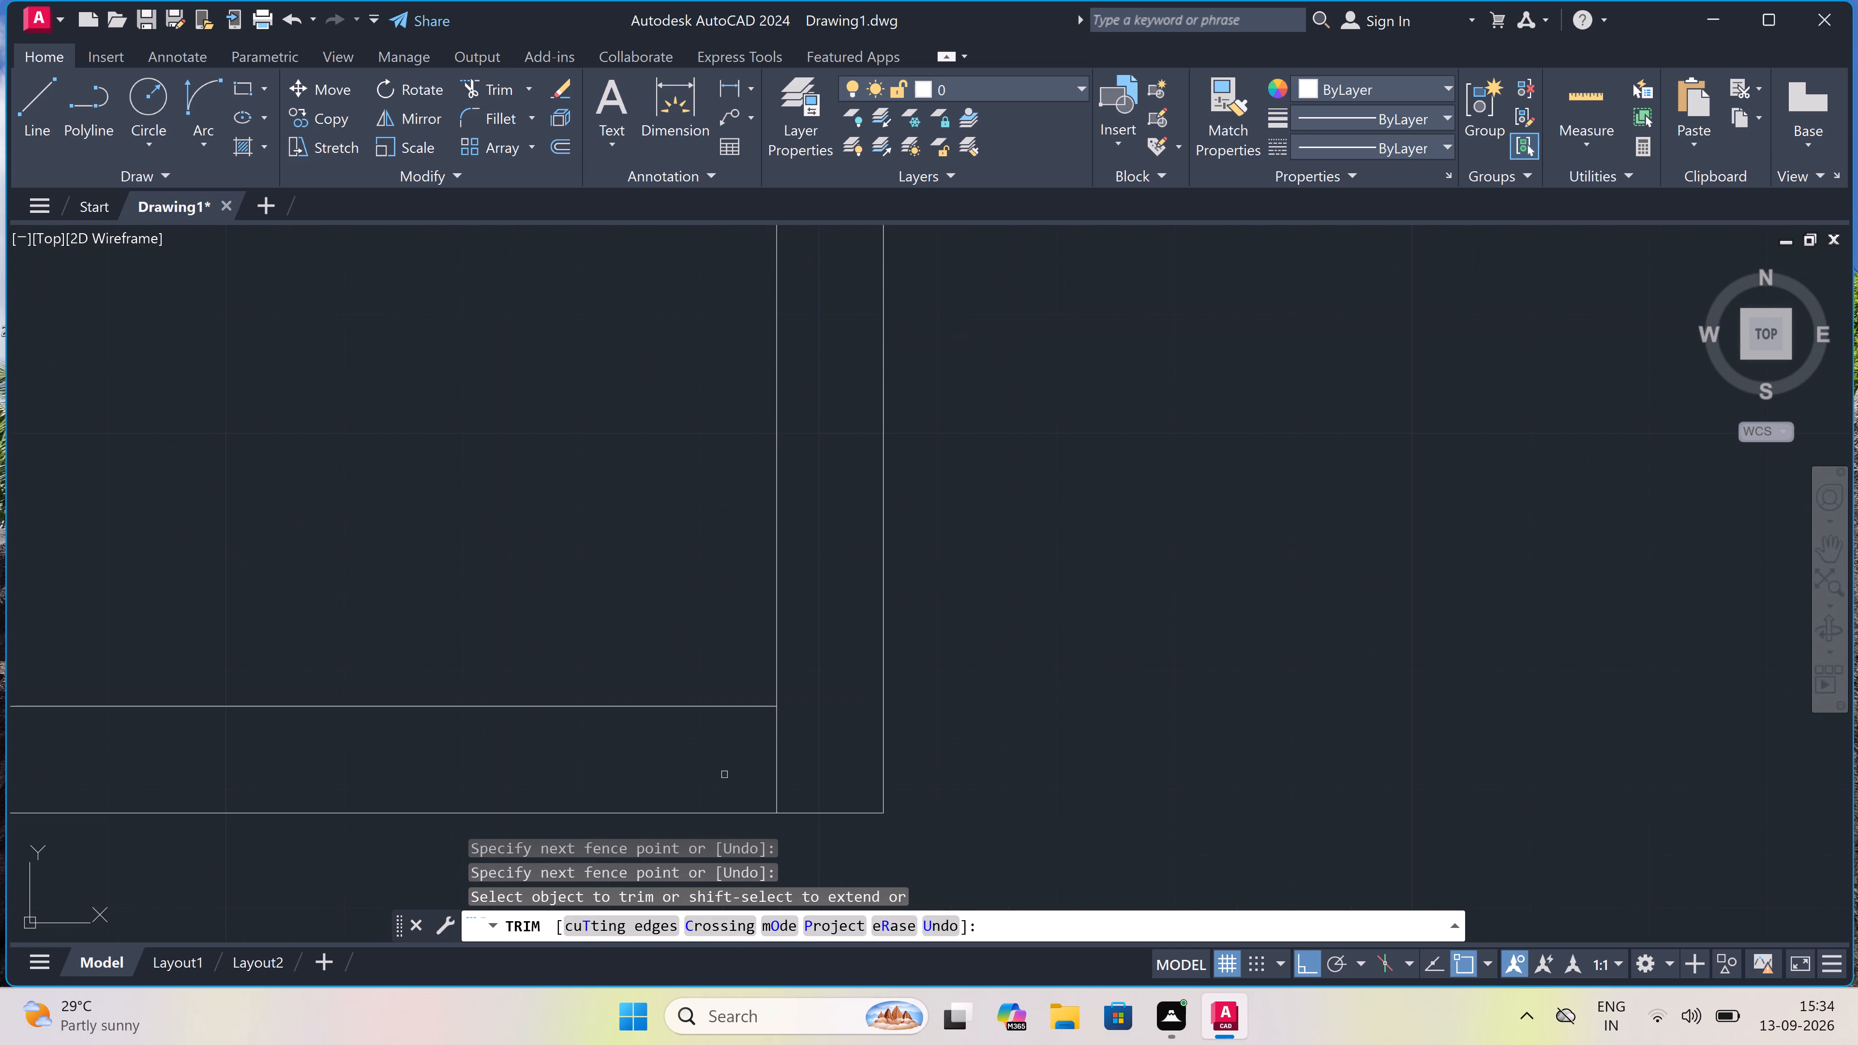
left_click_drag(726, 773, 793, 775)
left_click(805, 762)
key("Escape")
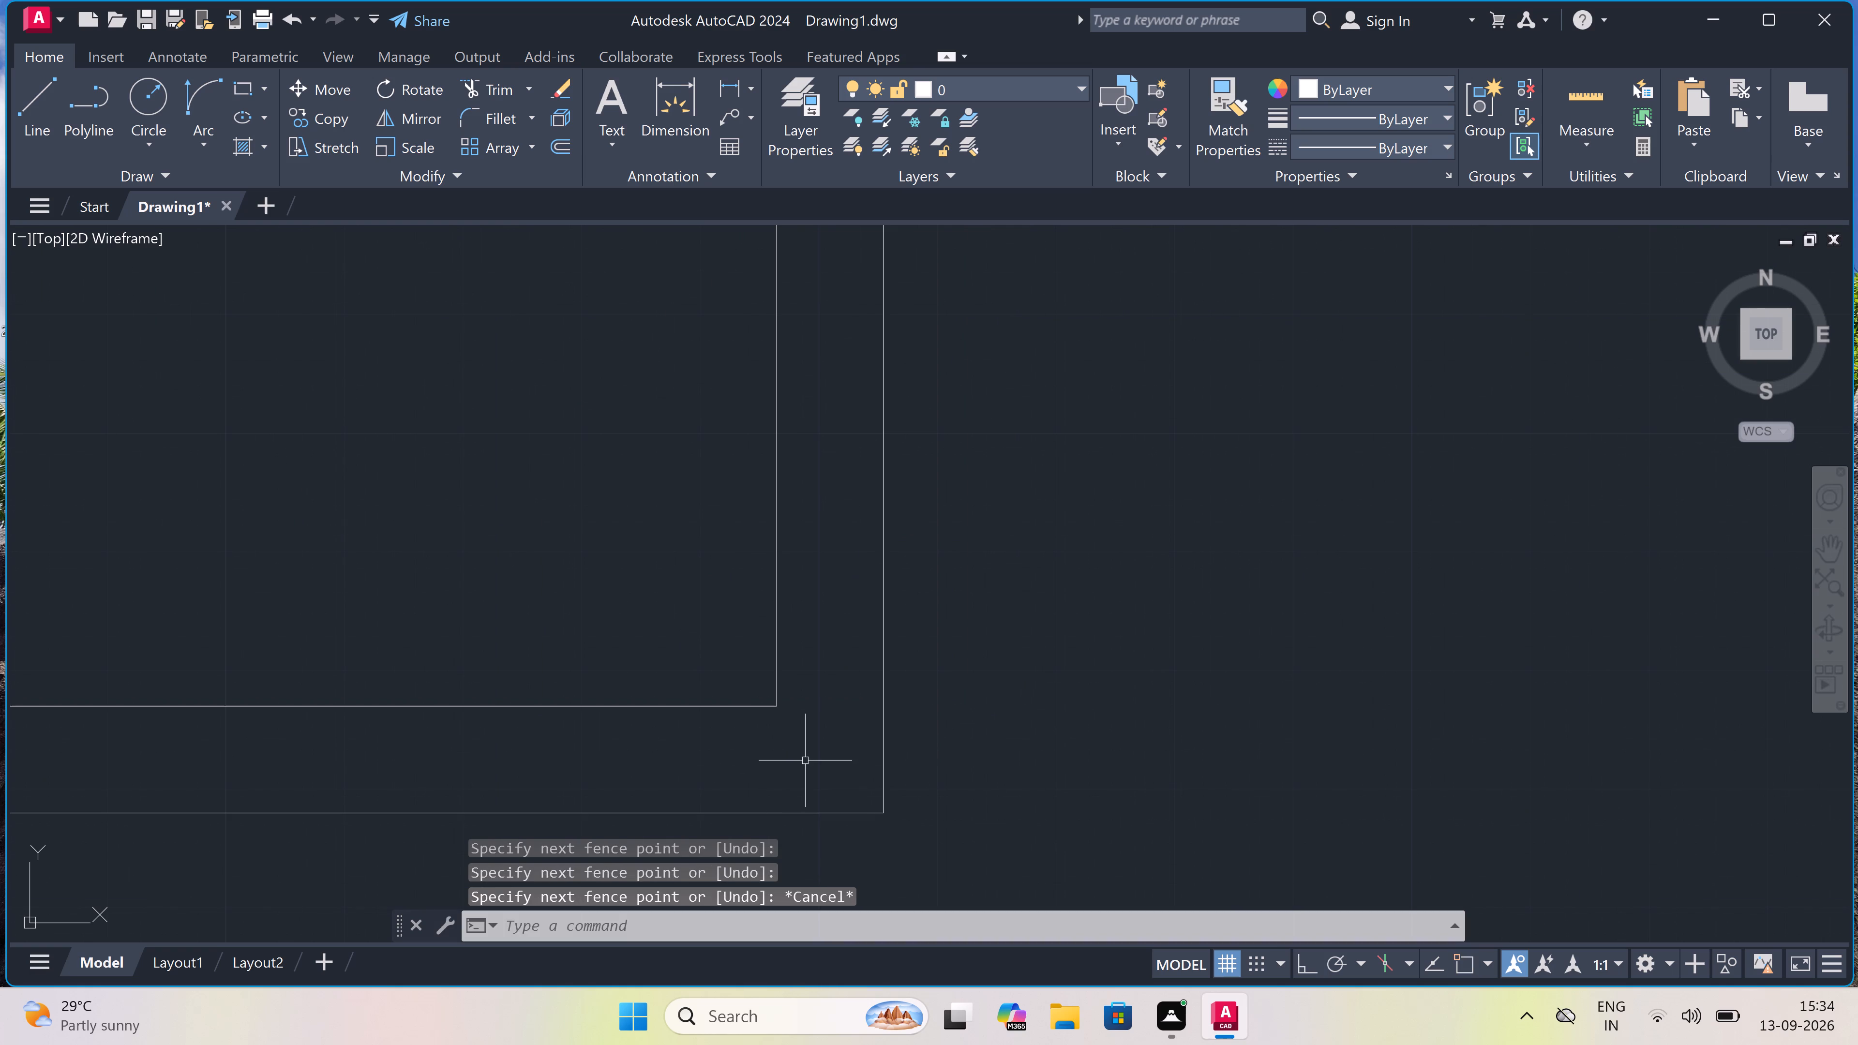
Draw a 5' window in the bottom room's right wall, with a centre line and end lines across the wall.
scroll(805, 760, "down", 4)
scroll(684, 702, "up", 1)
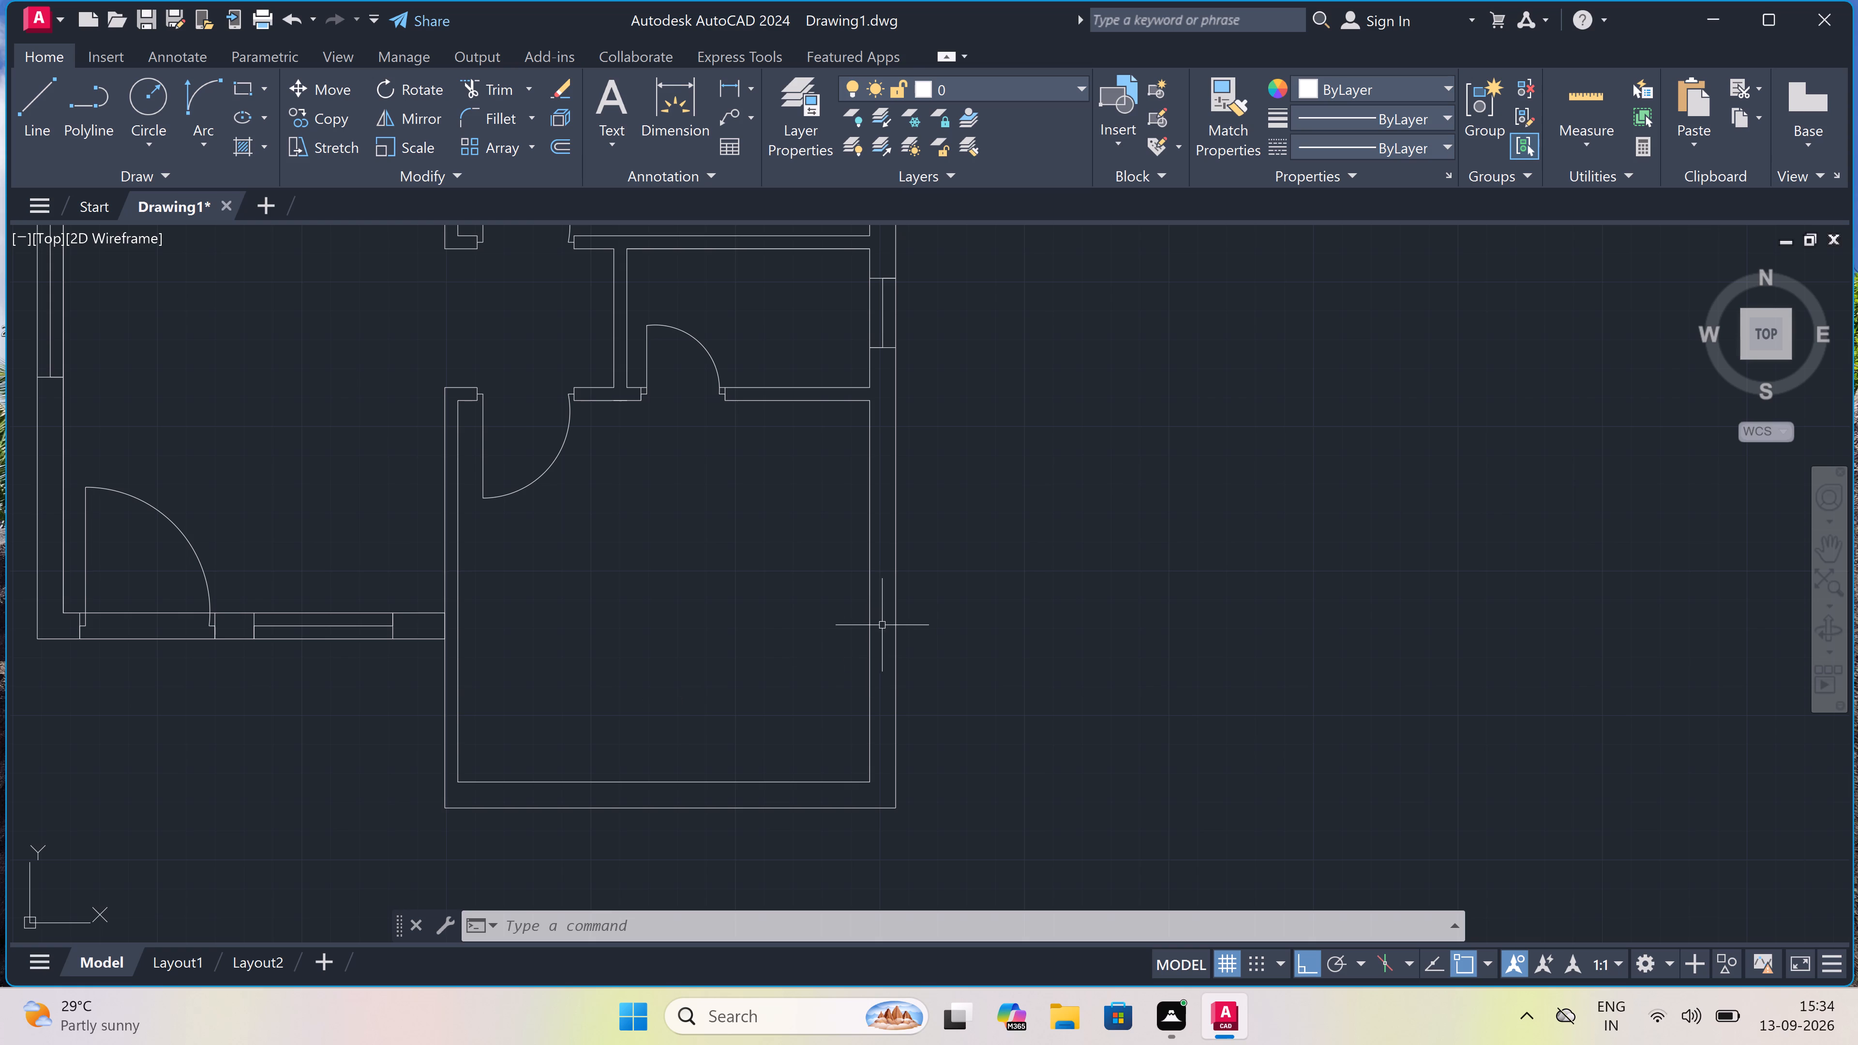
type("l")
key("space")
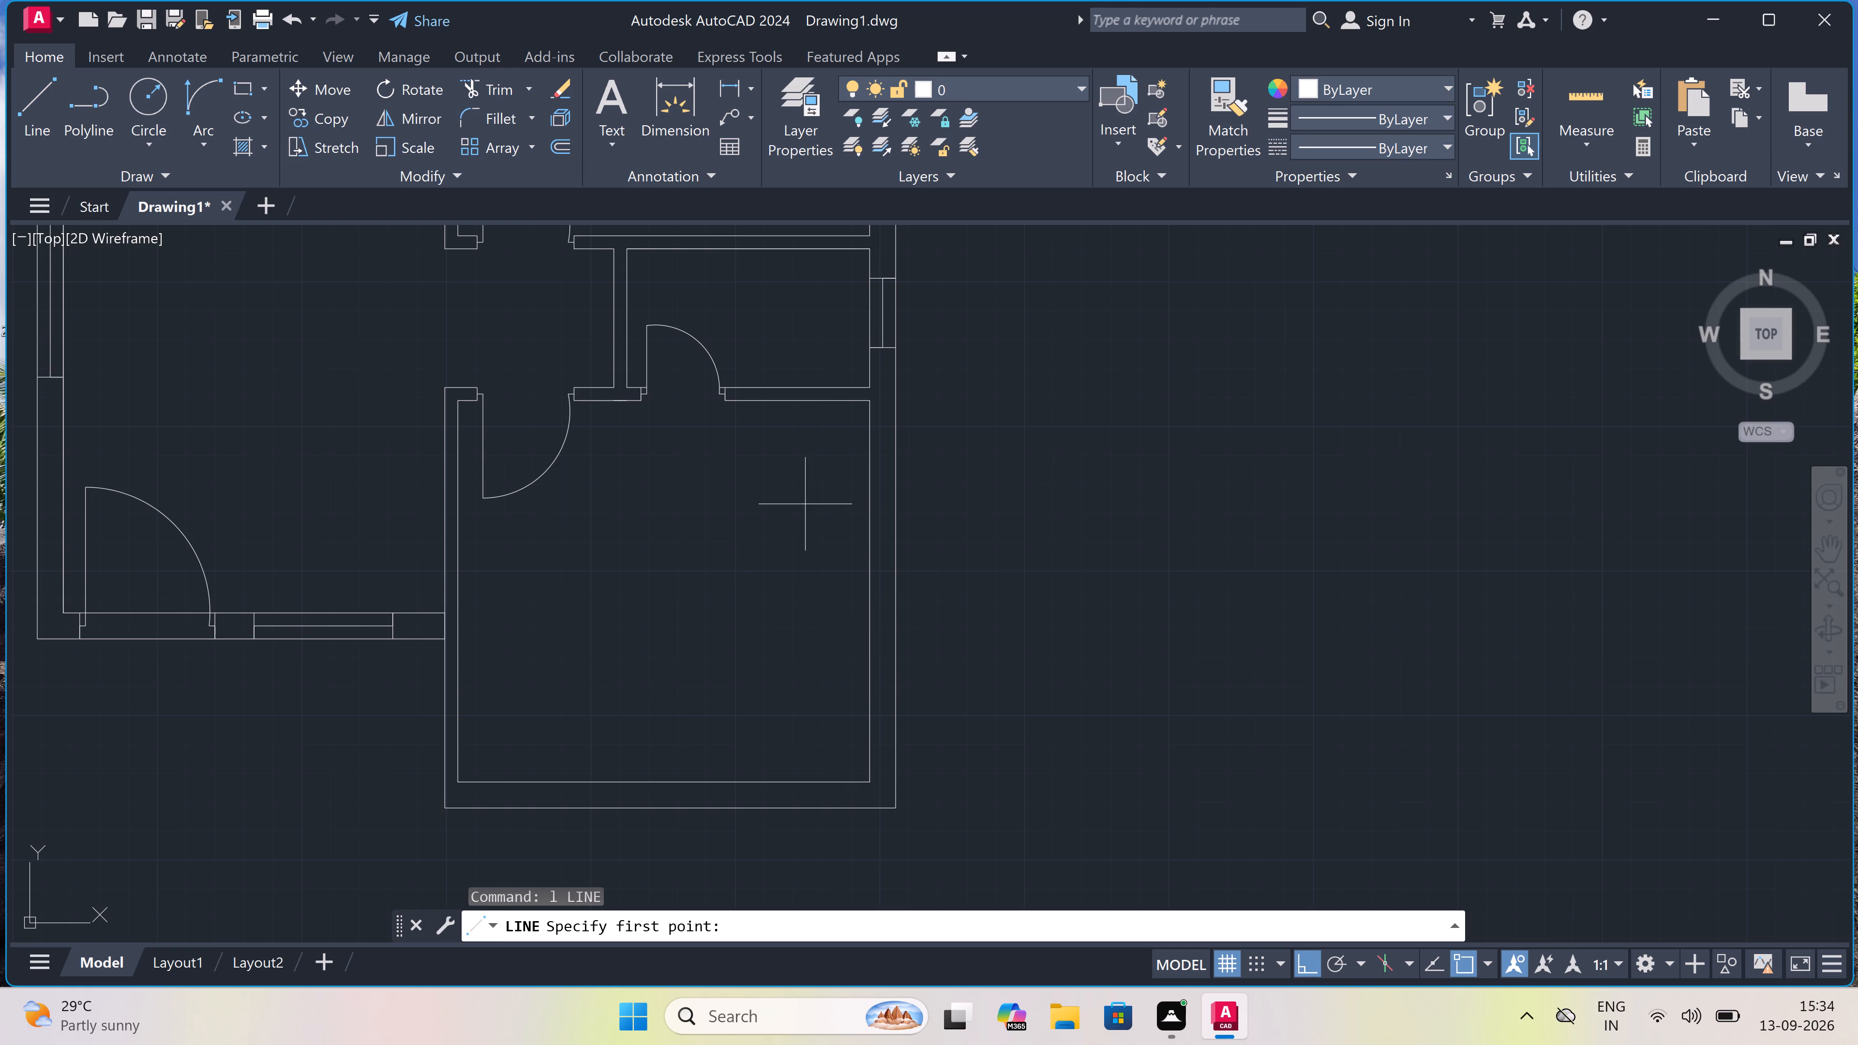
left_click(869, 500)
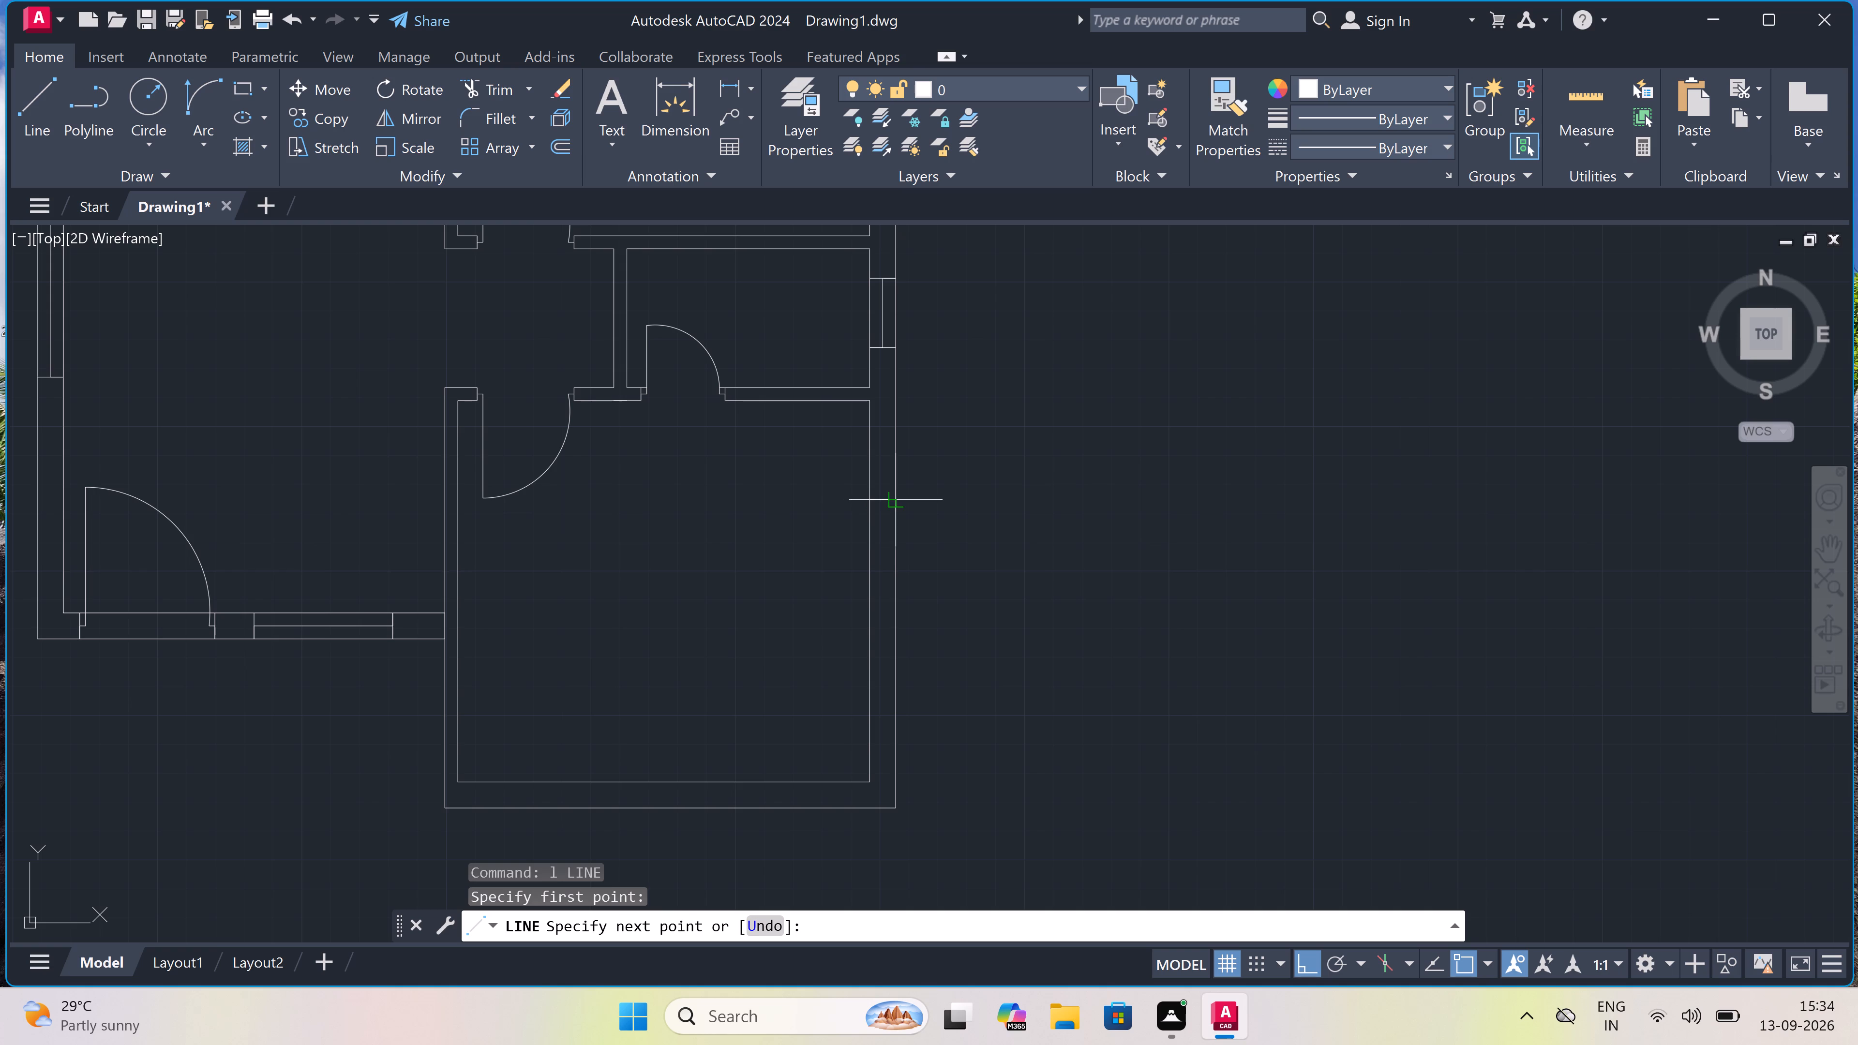
left_click(894, 498)
left_click_drag(884, 493, 885, 522)
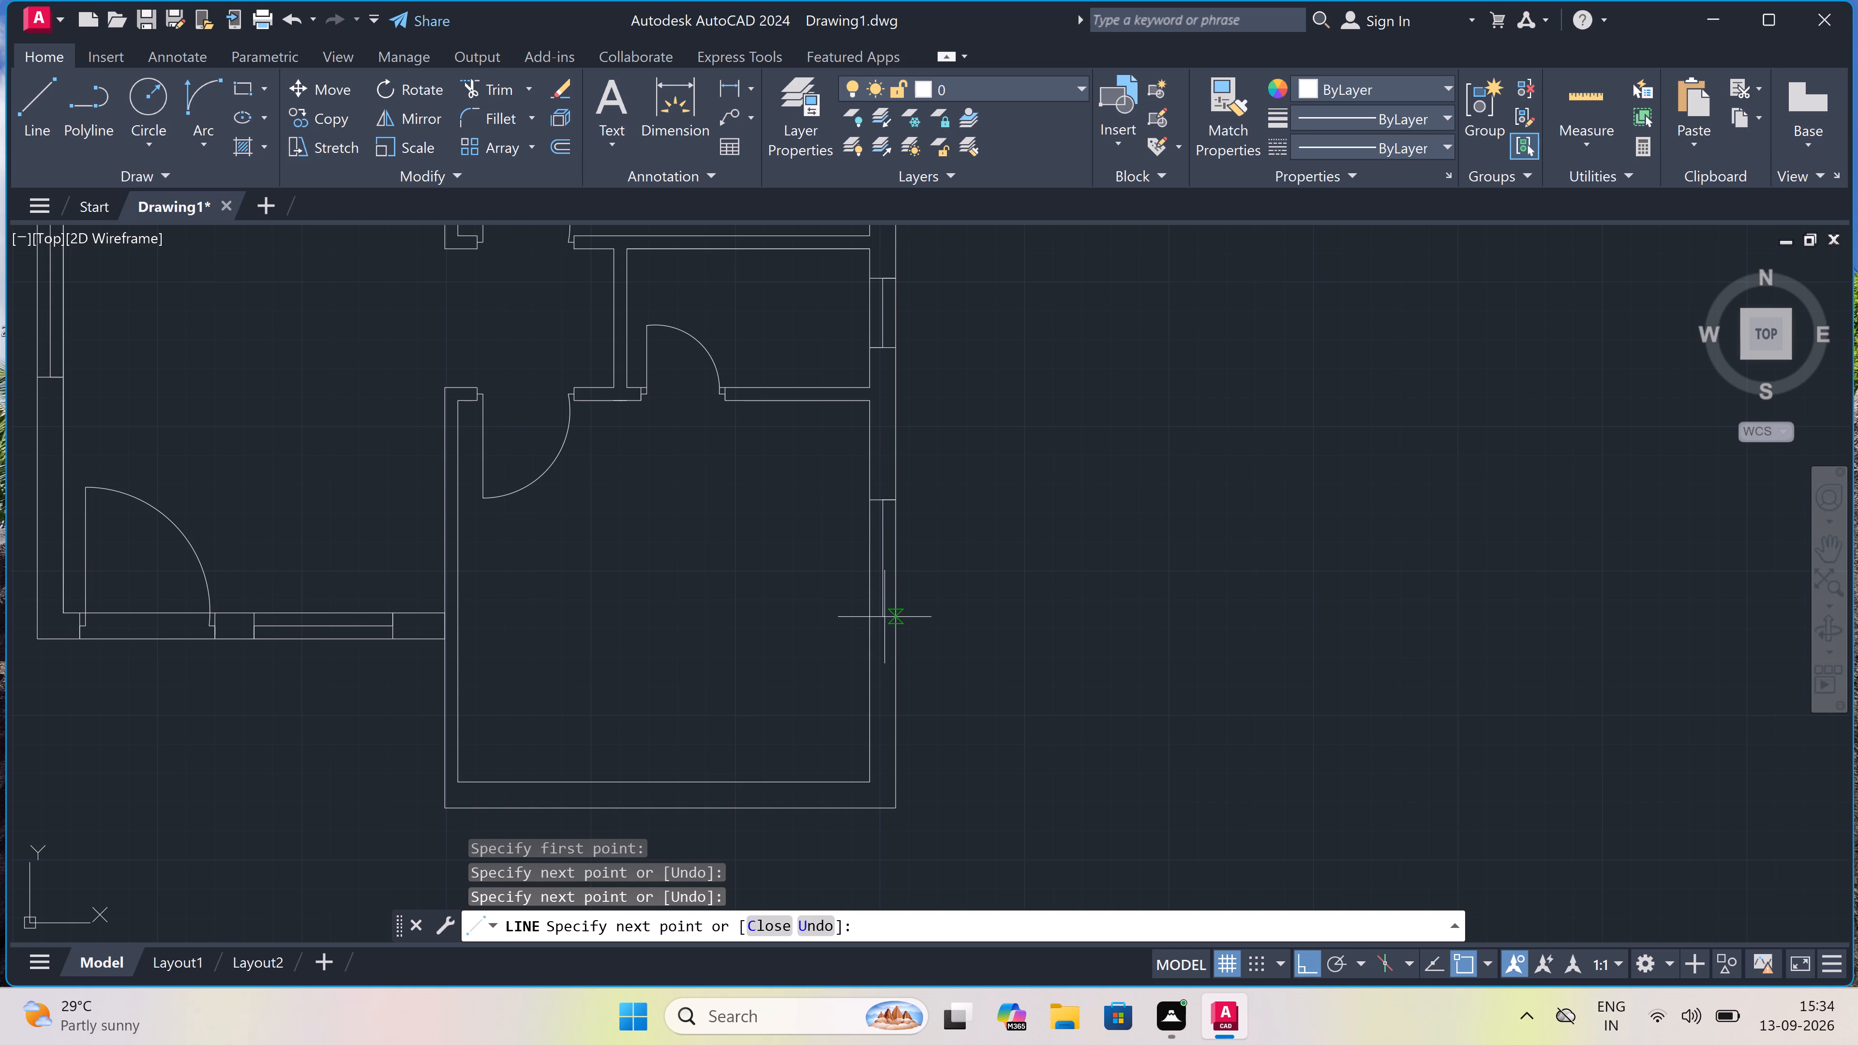
type("5'")
key("space")
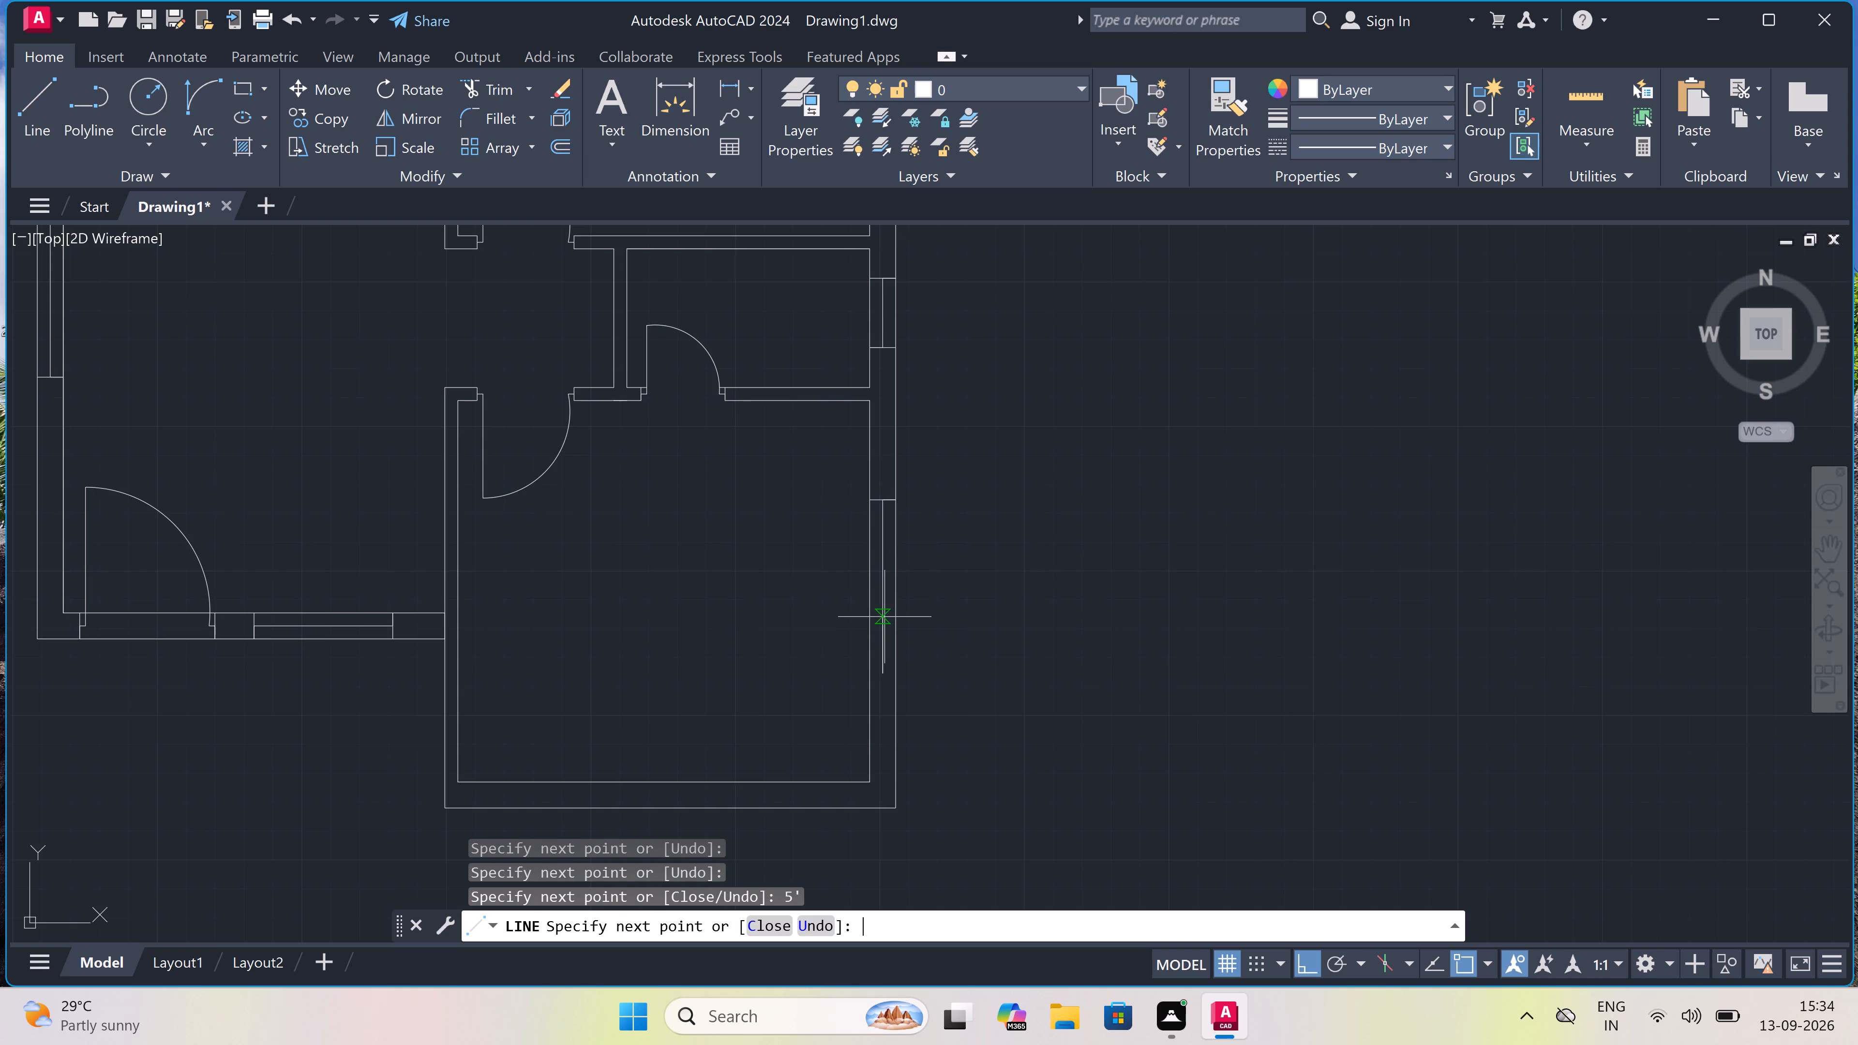
double_click(872, 669)
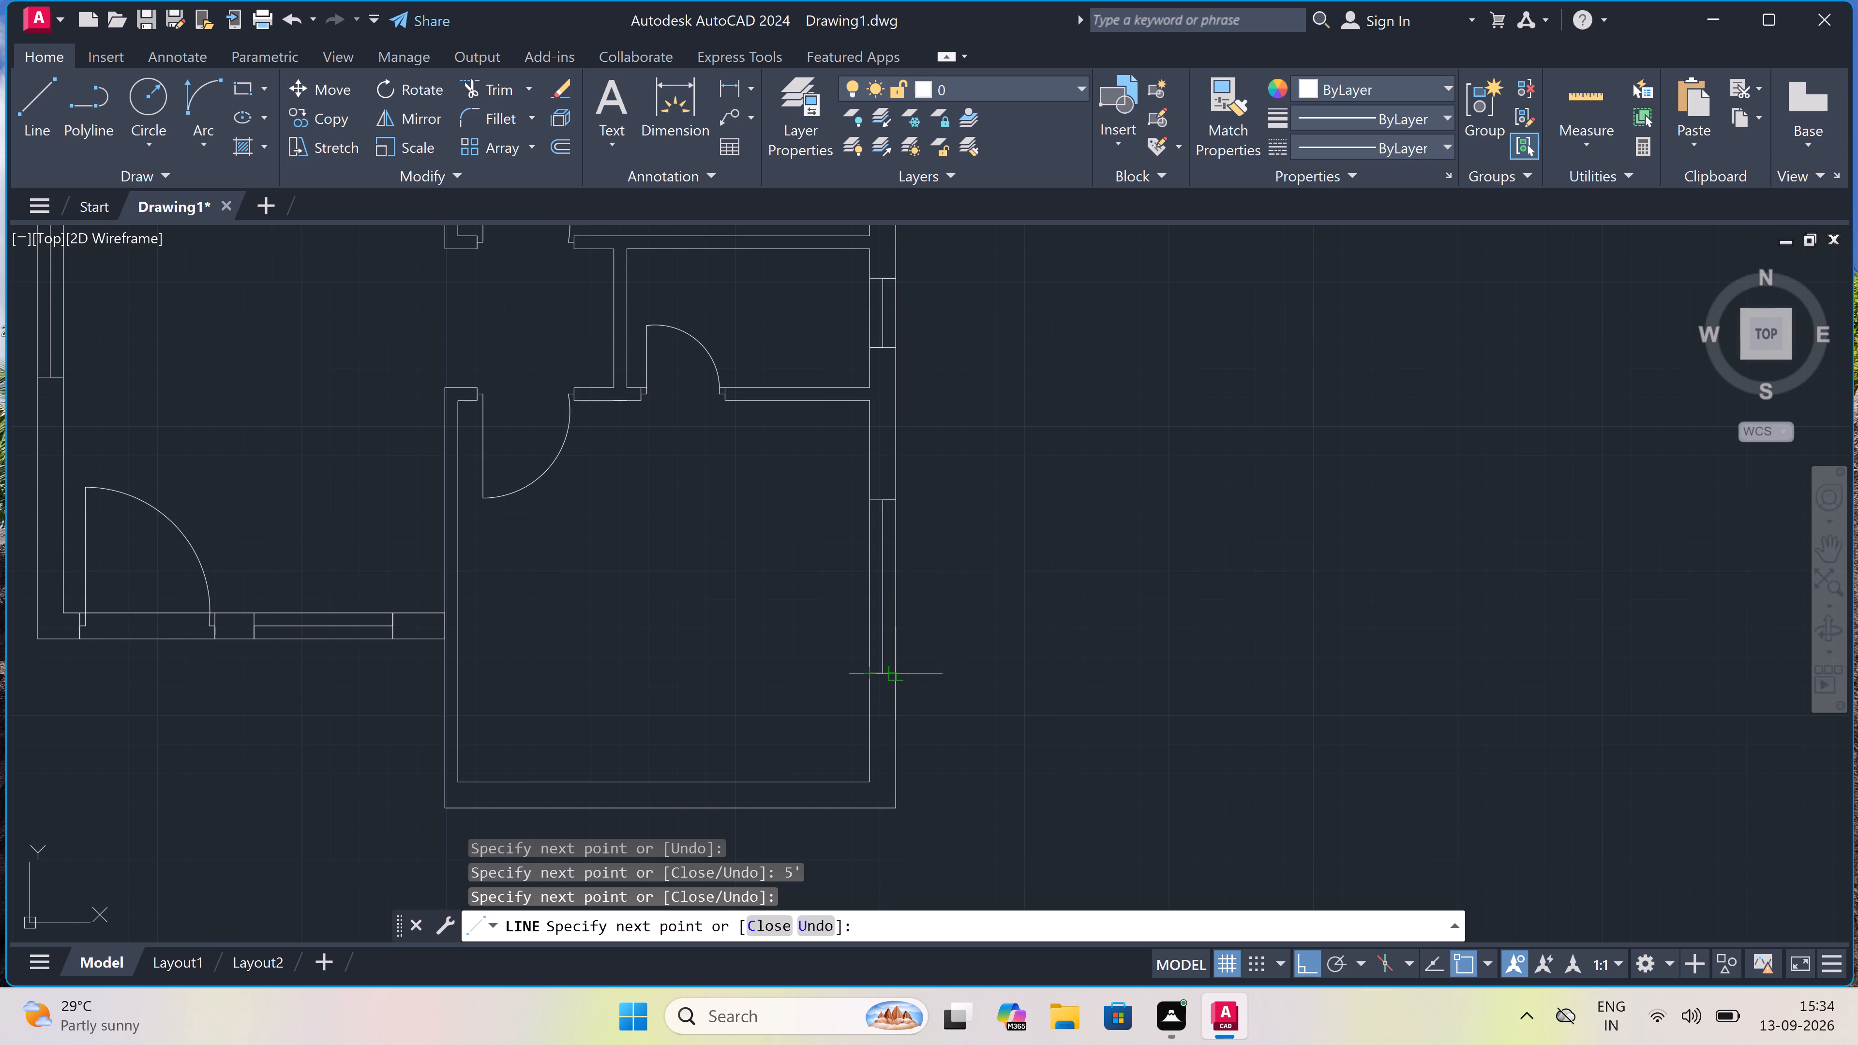
left_click(901, 674)
key("Escape")
scroll(901, 671, "down", 5)
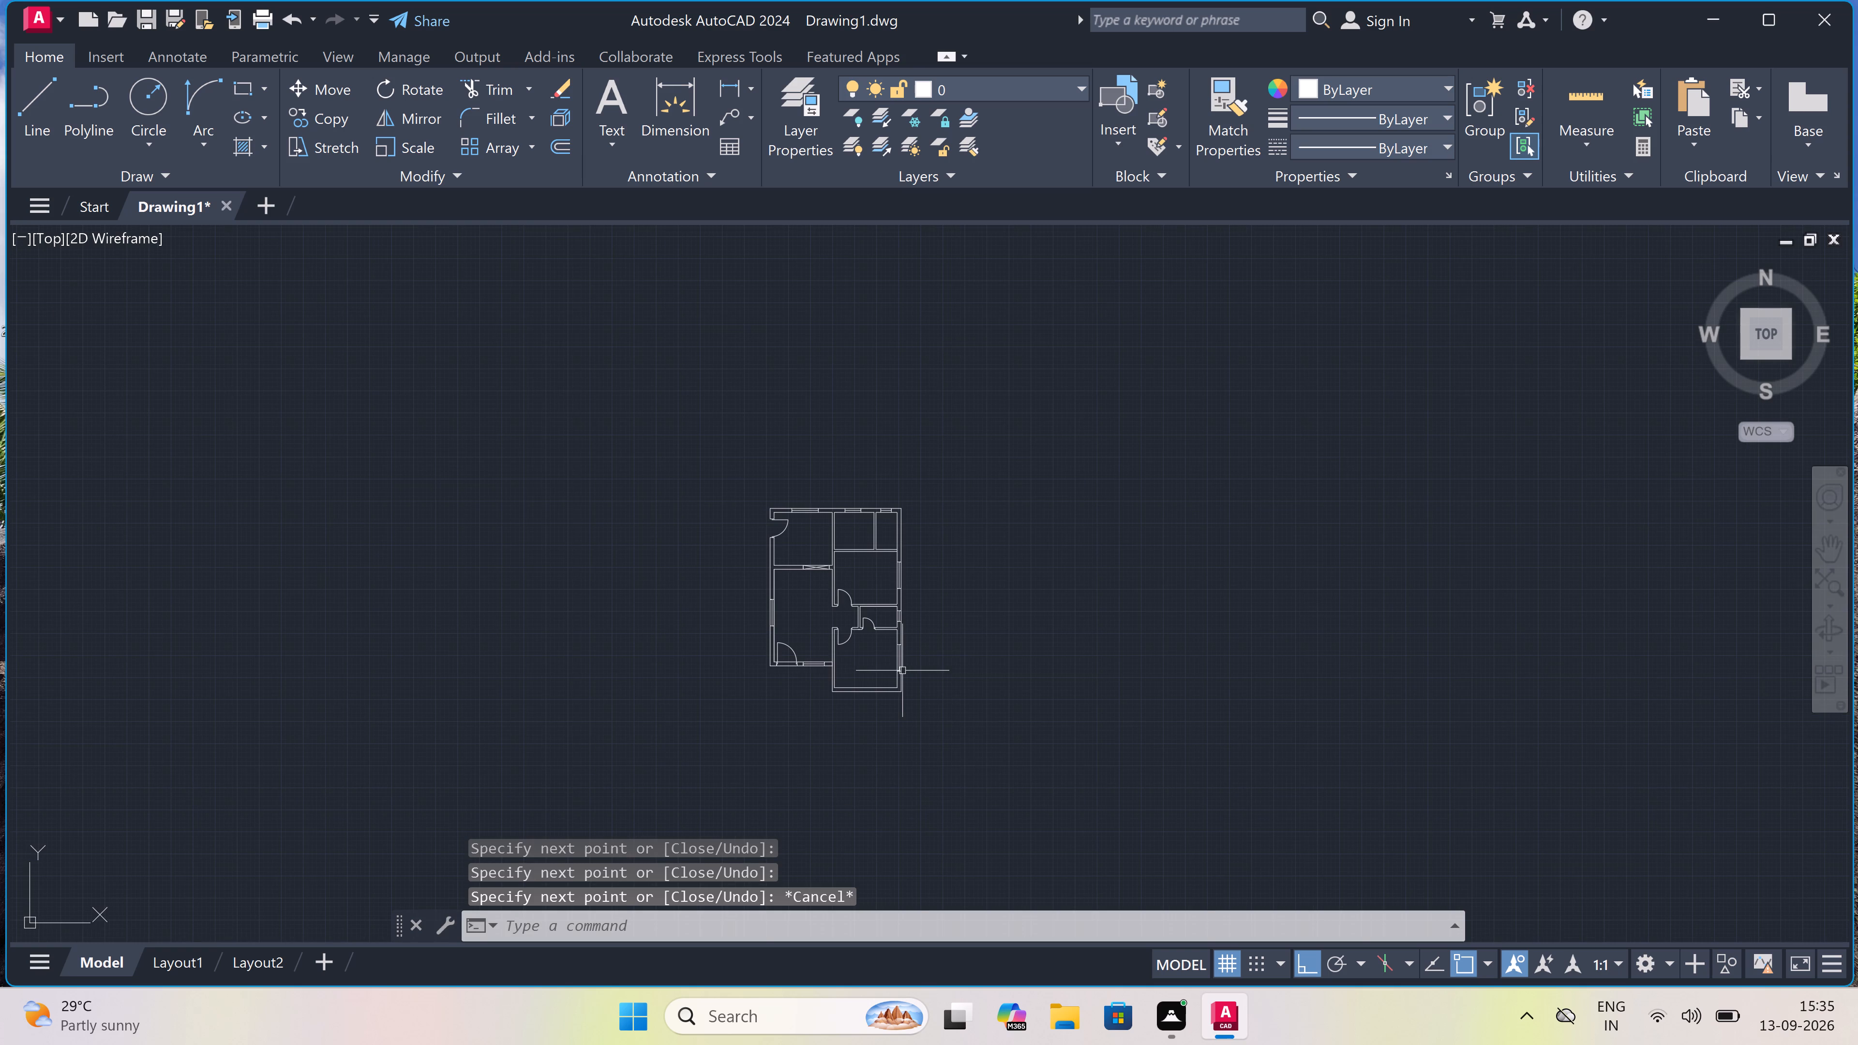
Draw a rectangle enclosing the whole floor plan, with a margin on all sides.
scroll(911, 634, "up", 1)
type("re")
type("c")
key("space")
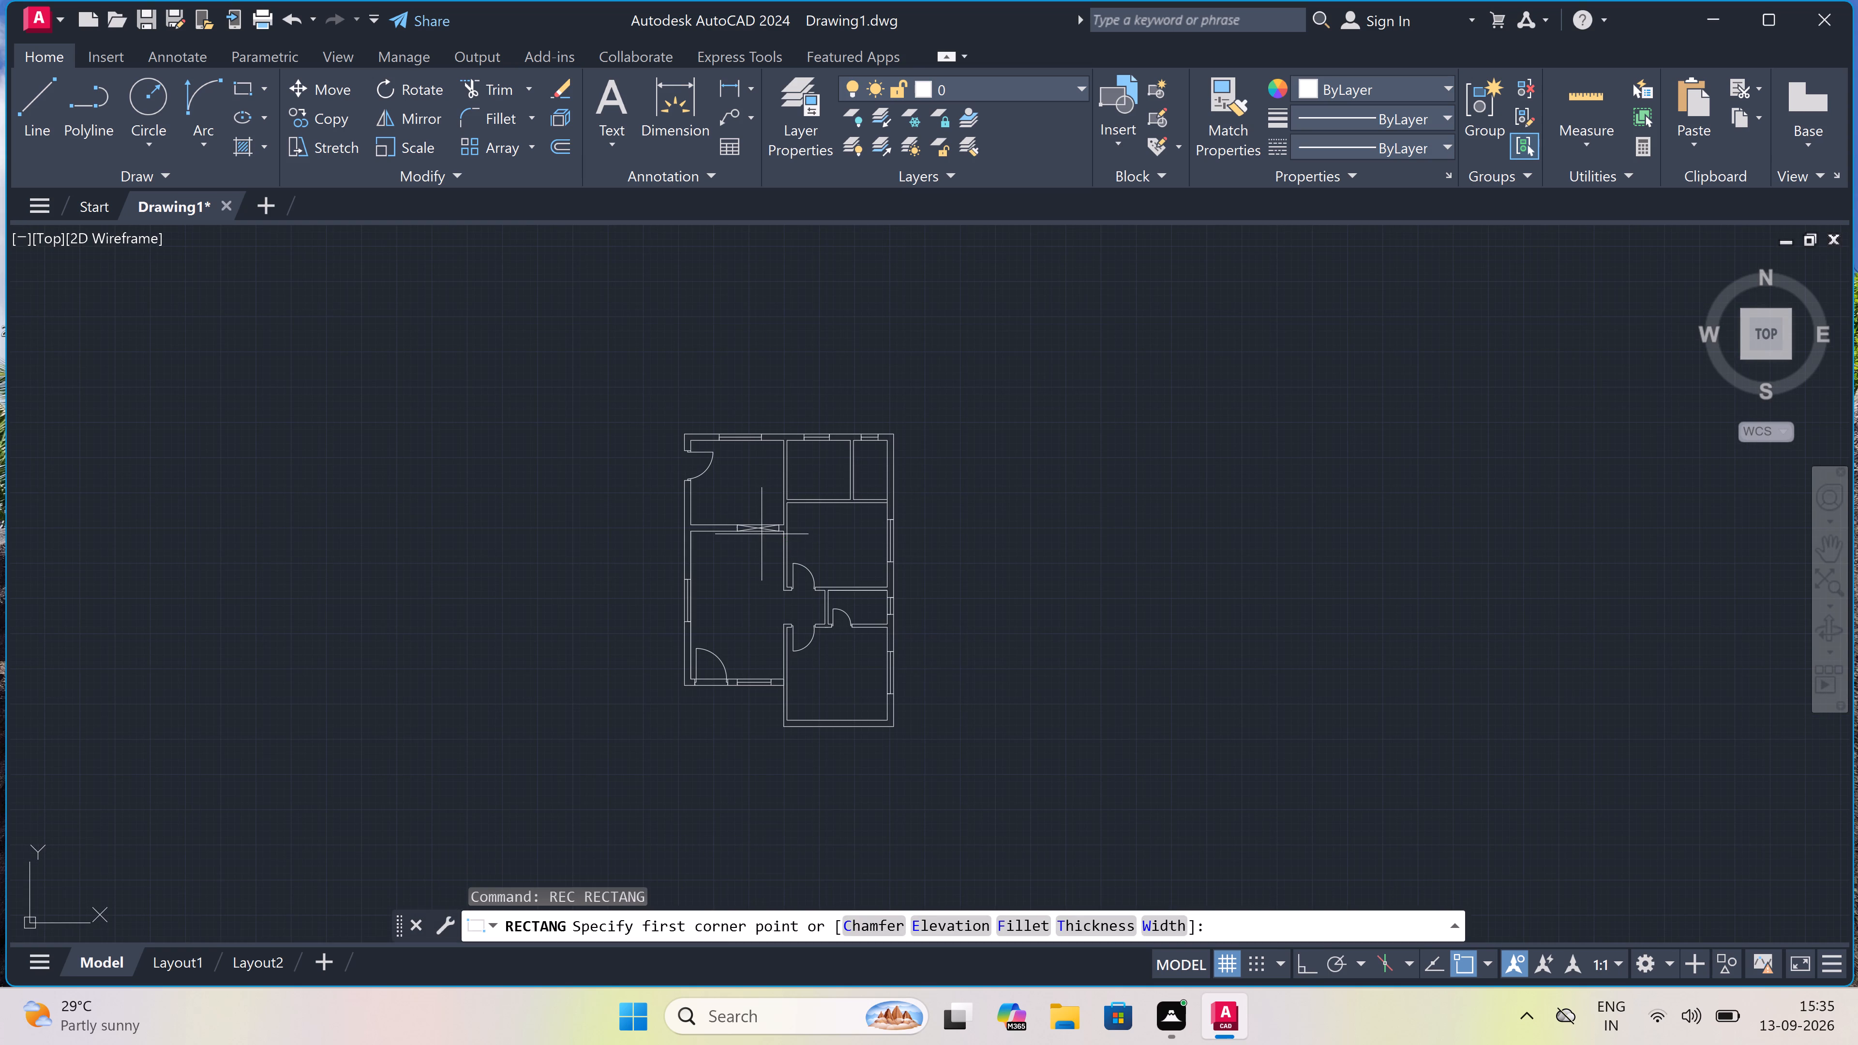
left_click(639, 388)
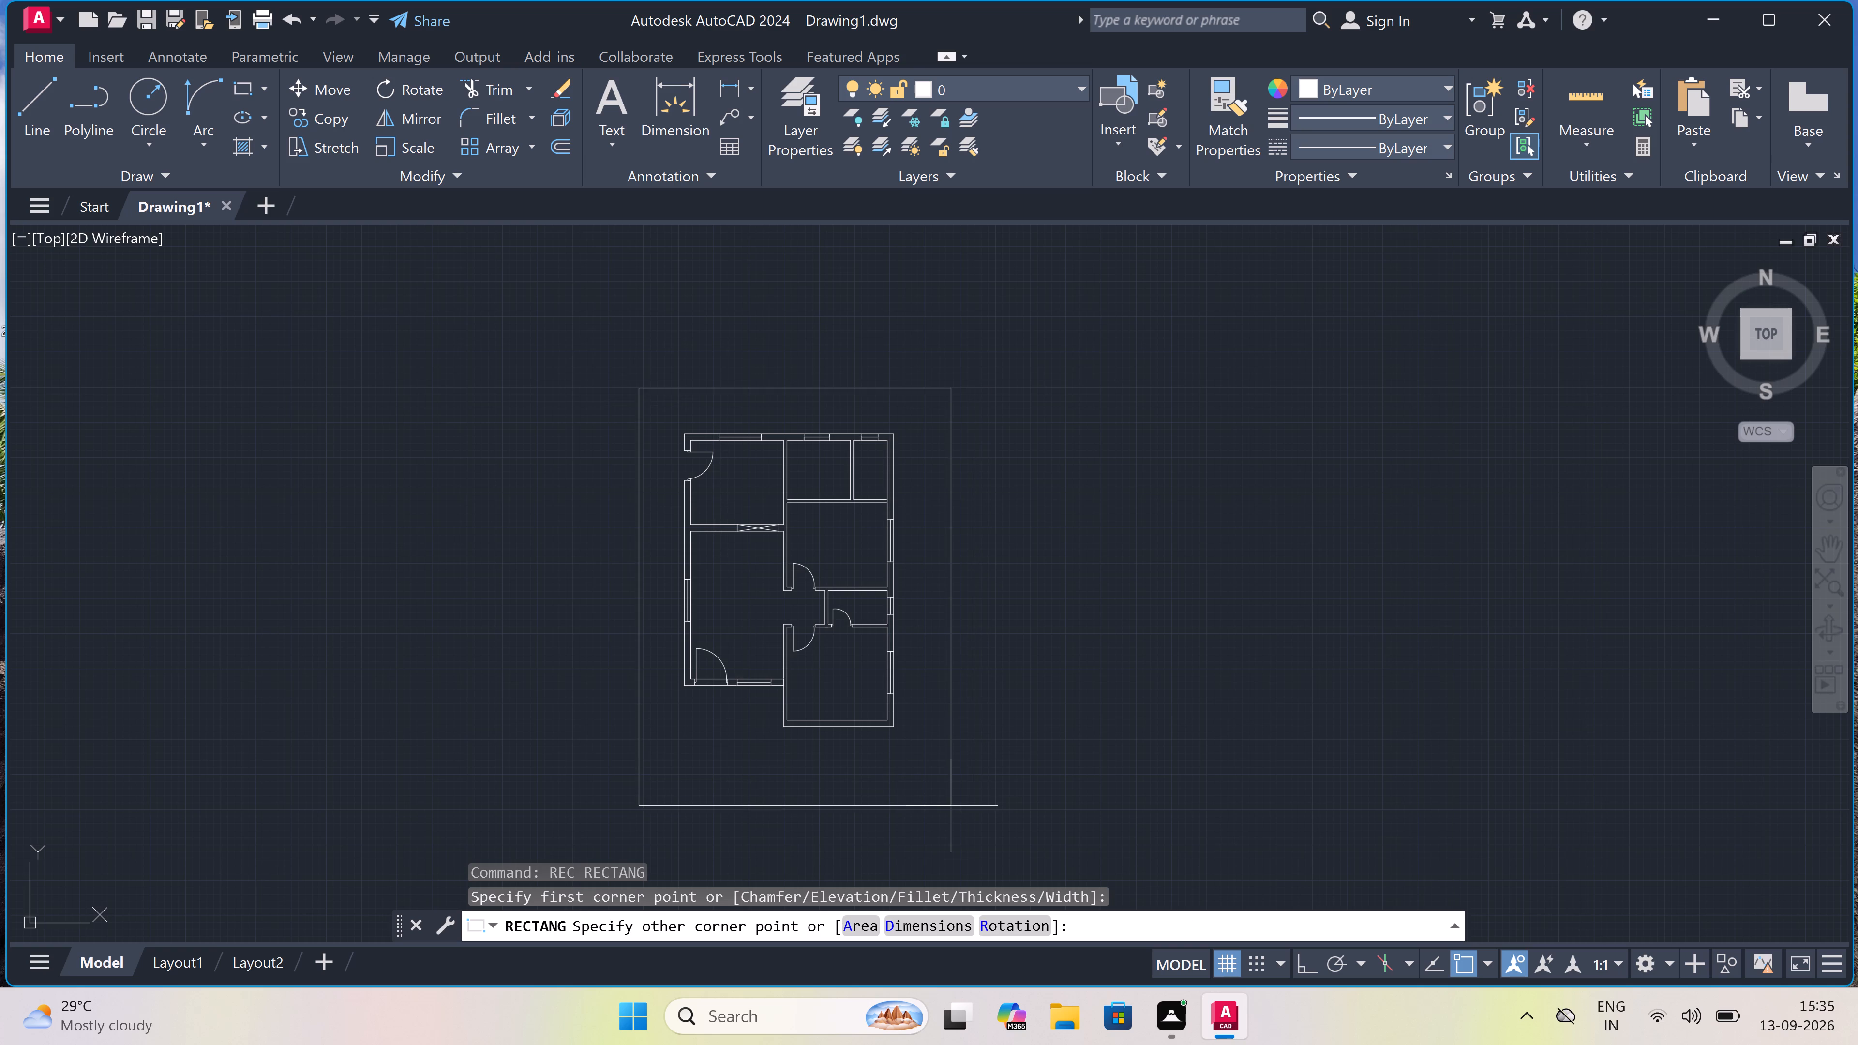
left_click(943, 806)
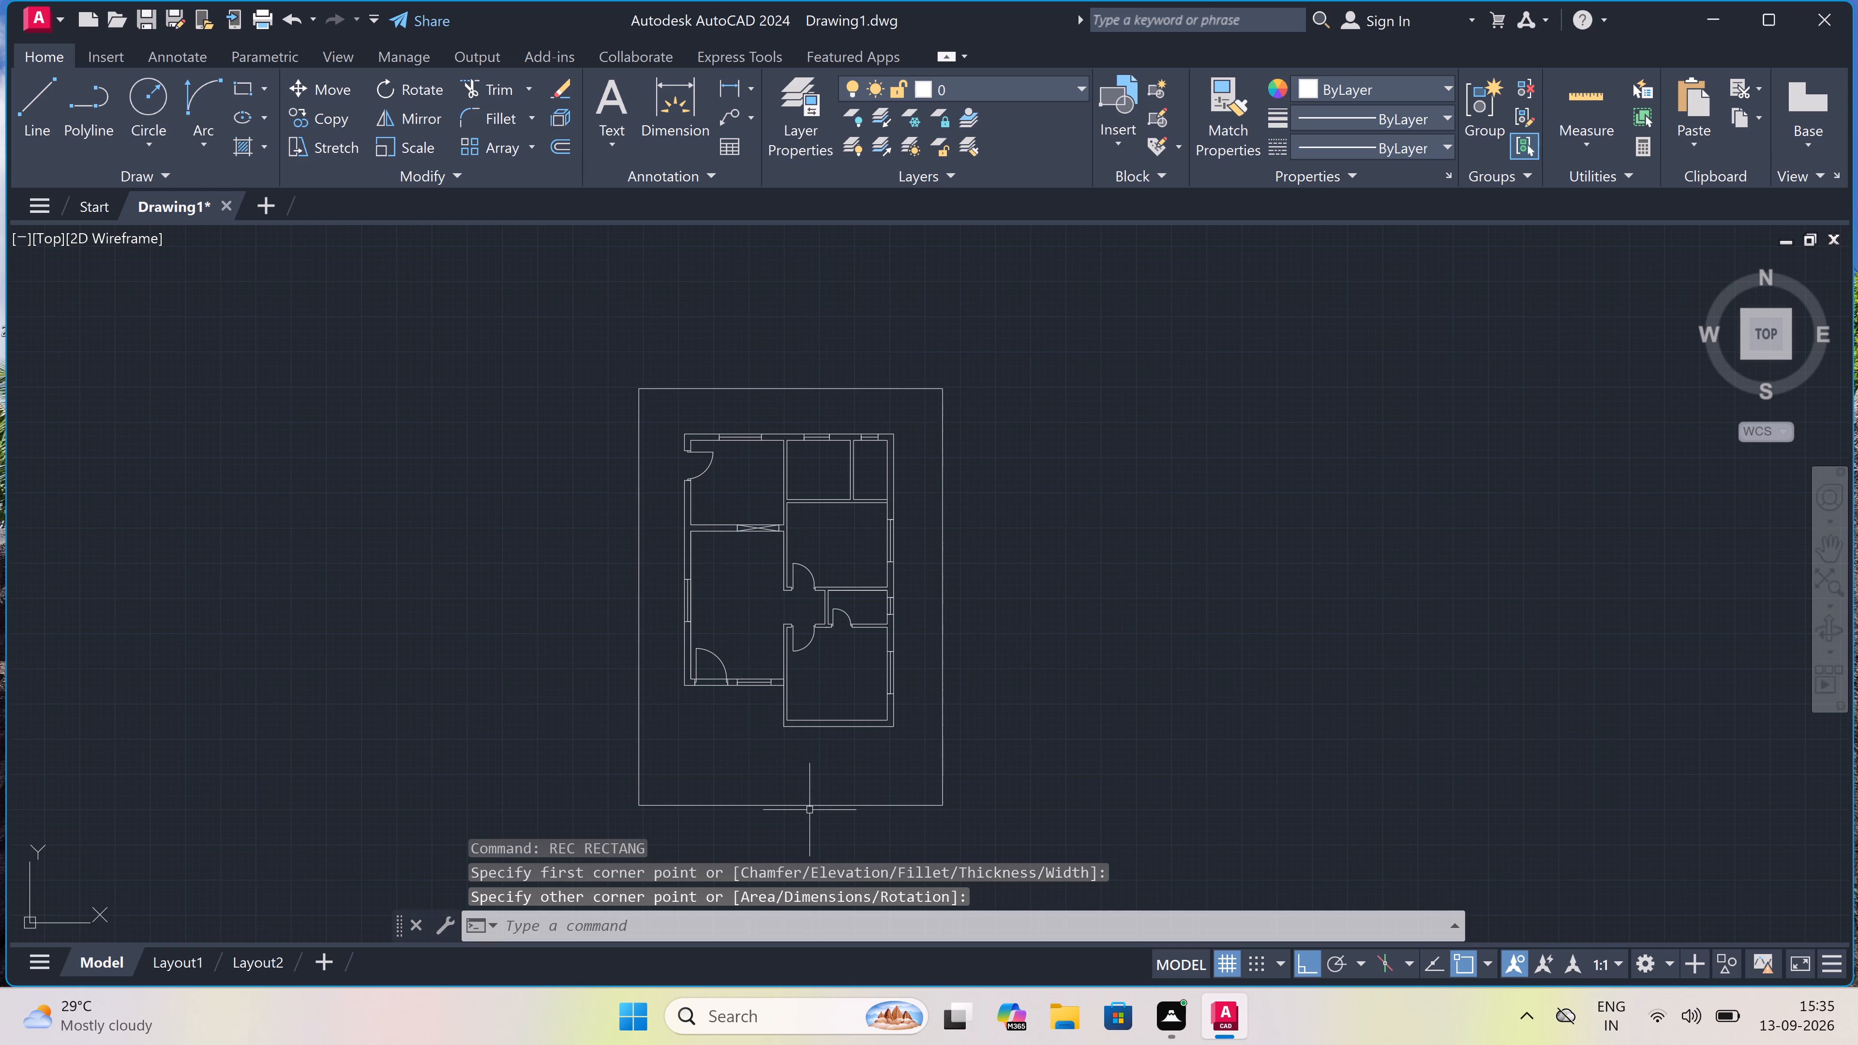
Place a multiline text box in the upper part of the bottom room, from beside its door swing to the right wall.
scroll(809, 810, "up", 2)
type("mt")
key("space")
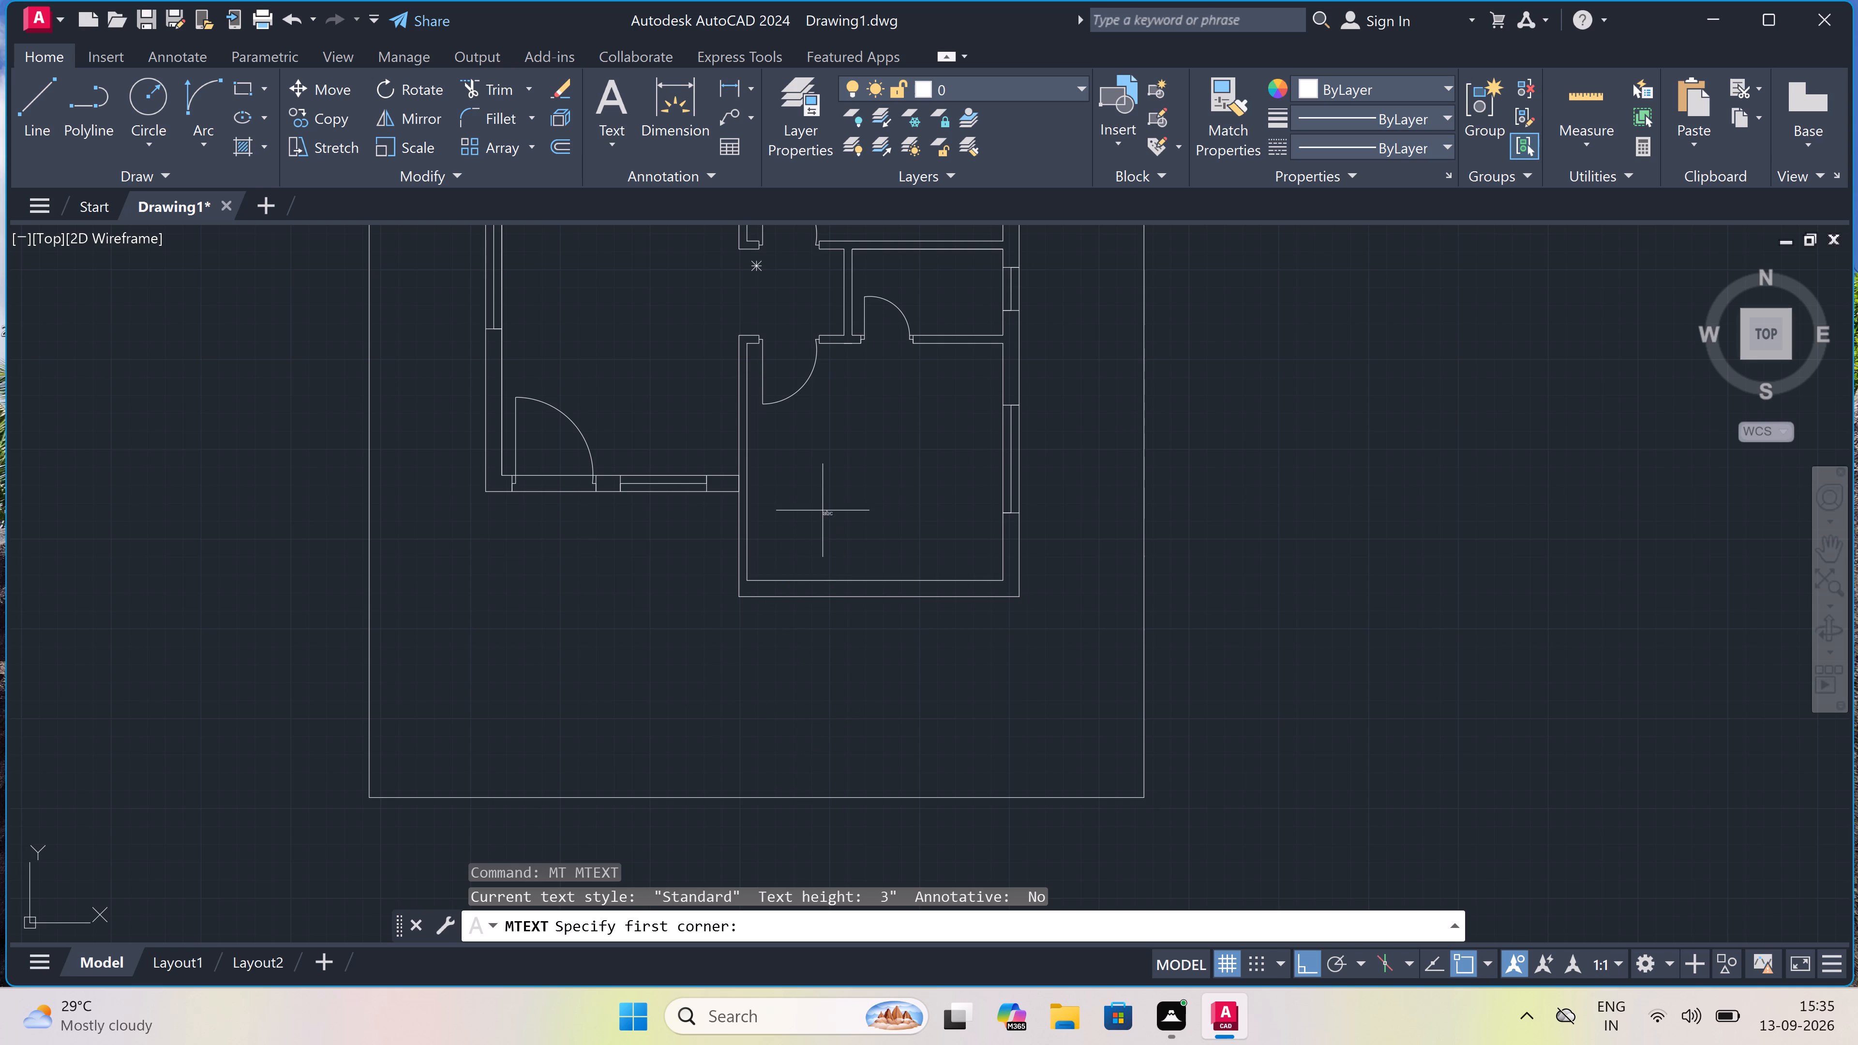
scroll(812, 389, "up", 1)
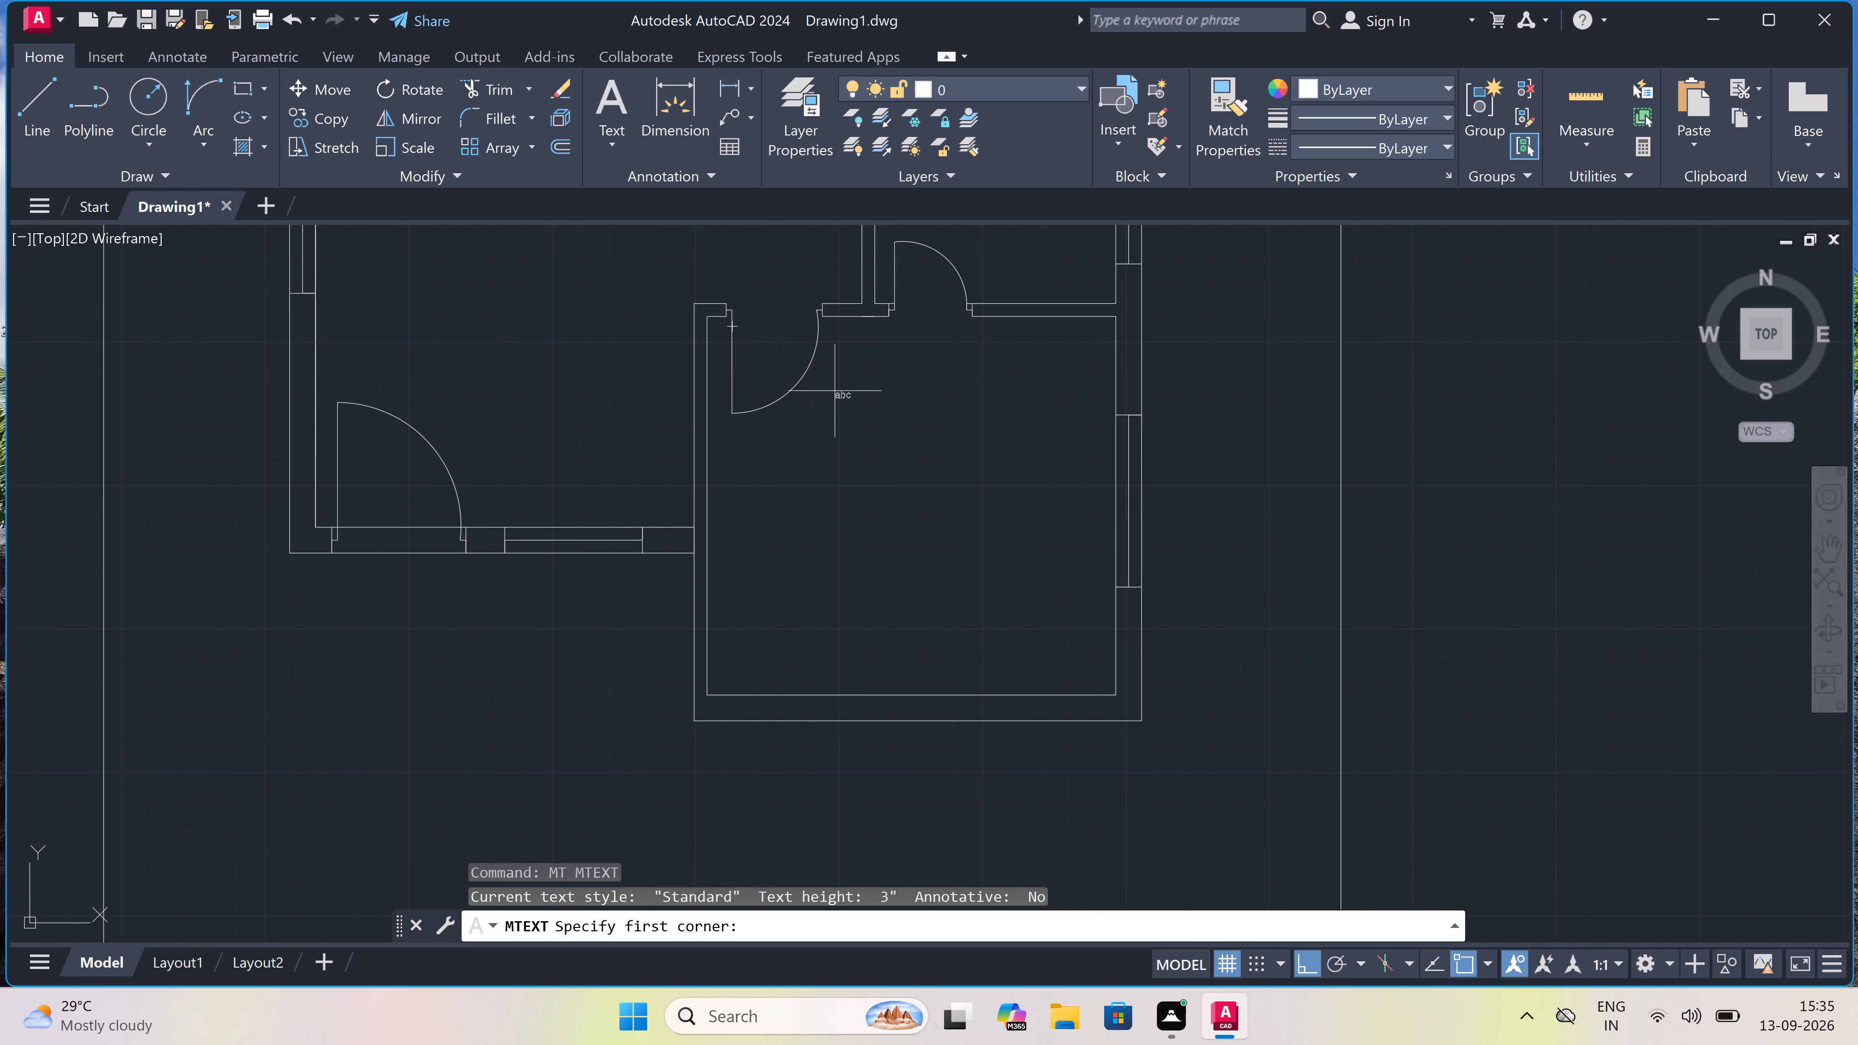
left_click_drag(843, 370, 844, 375)
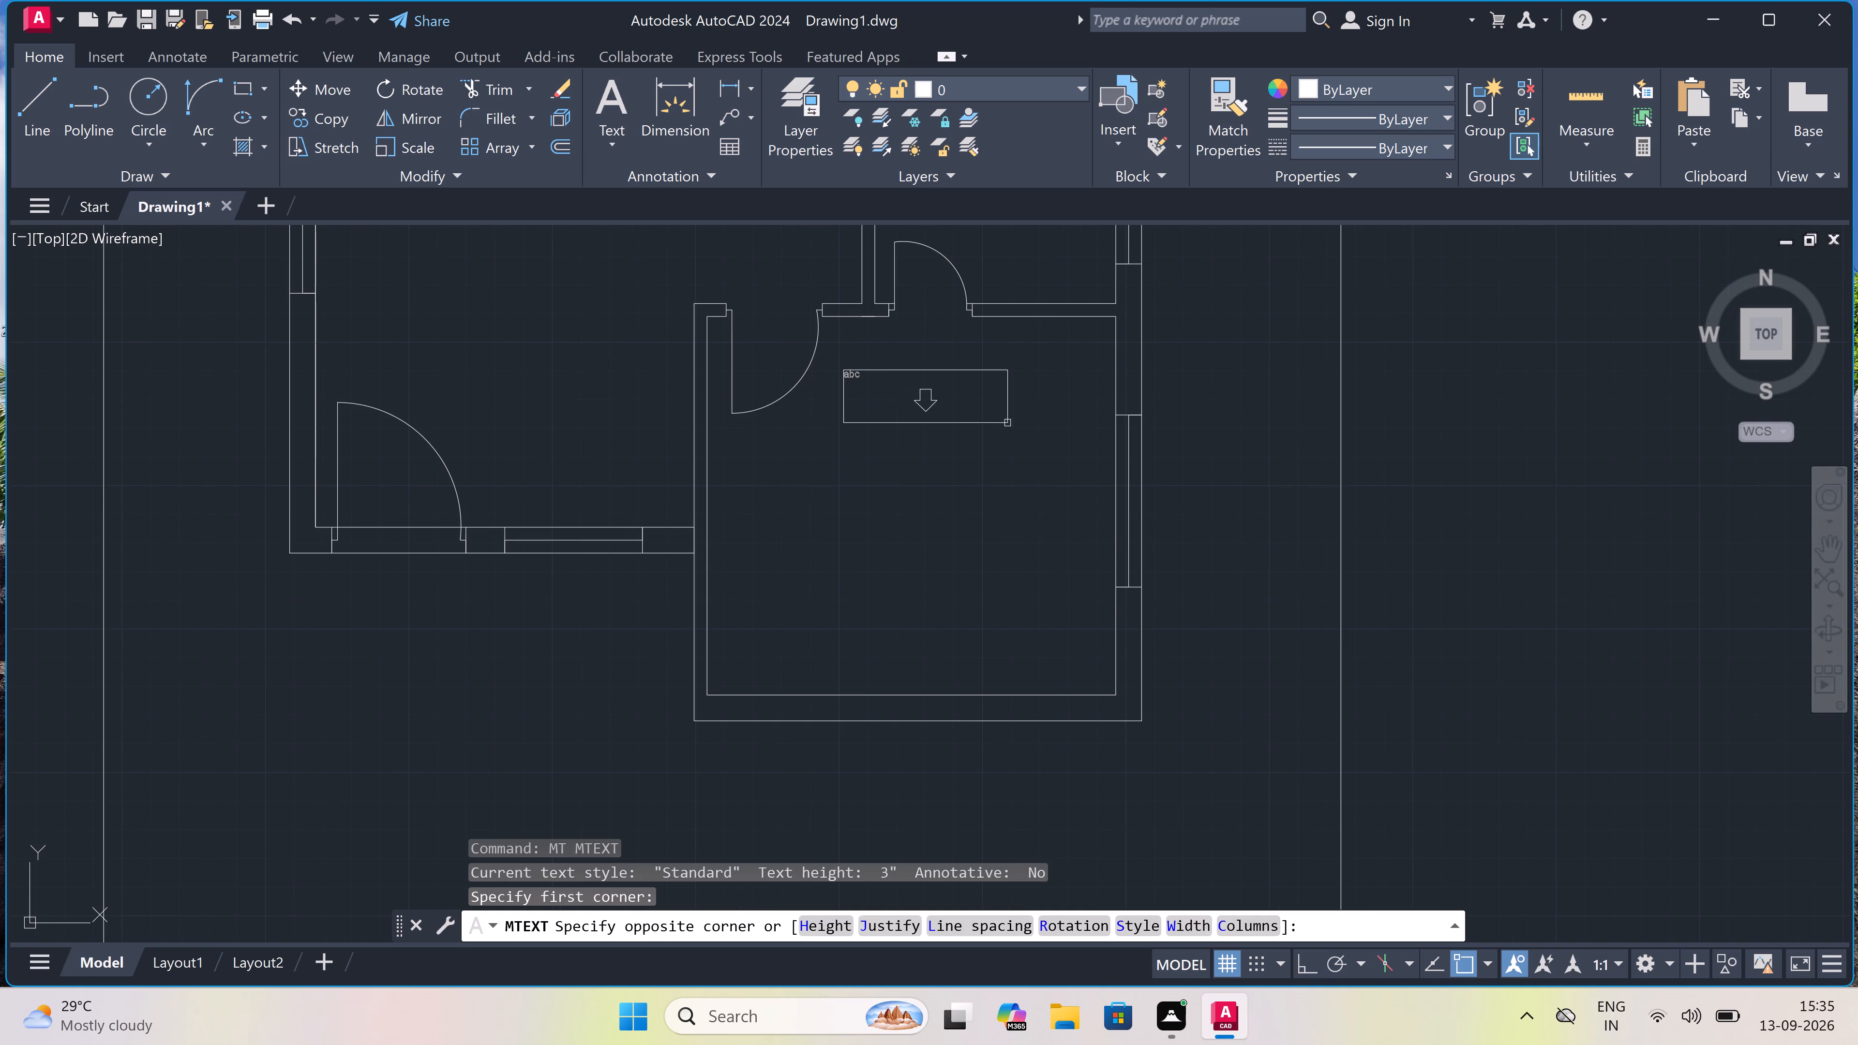
left_click(1121, 411)
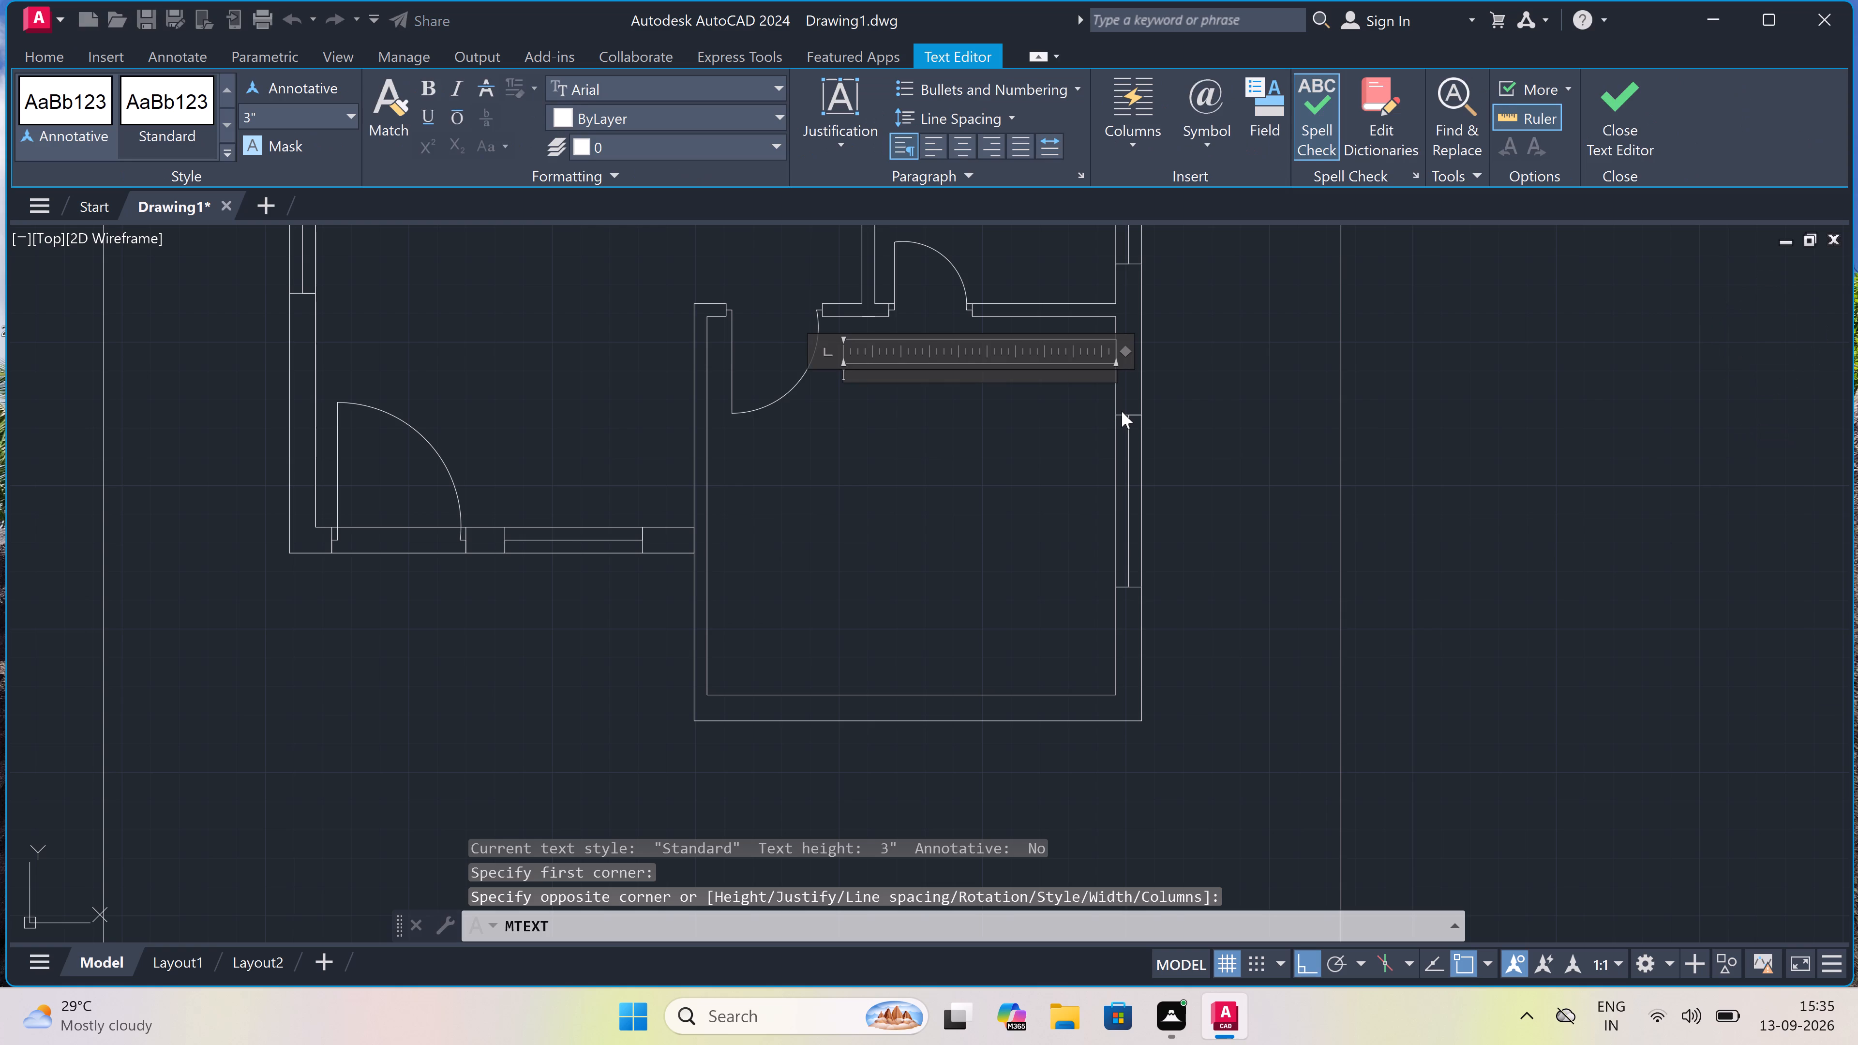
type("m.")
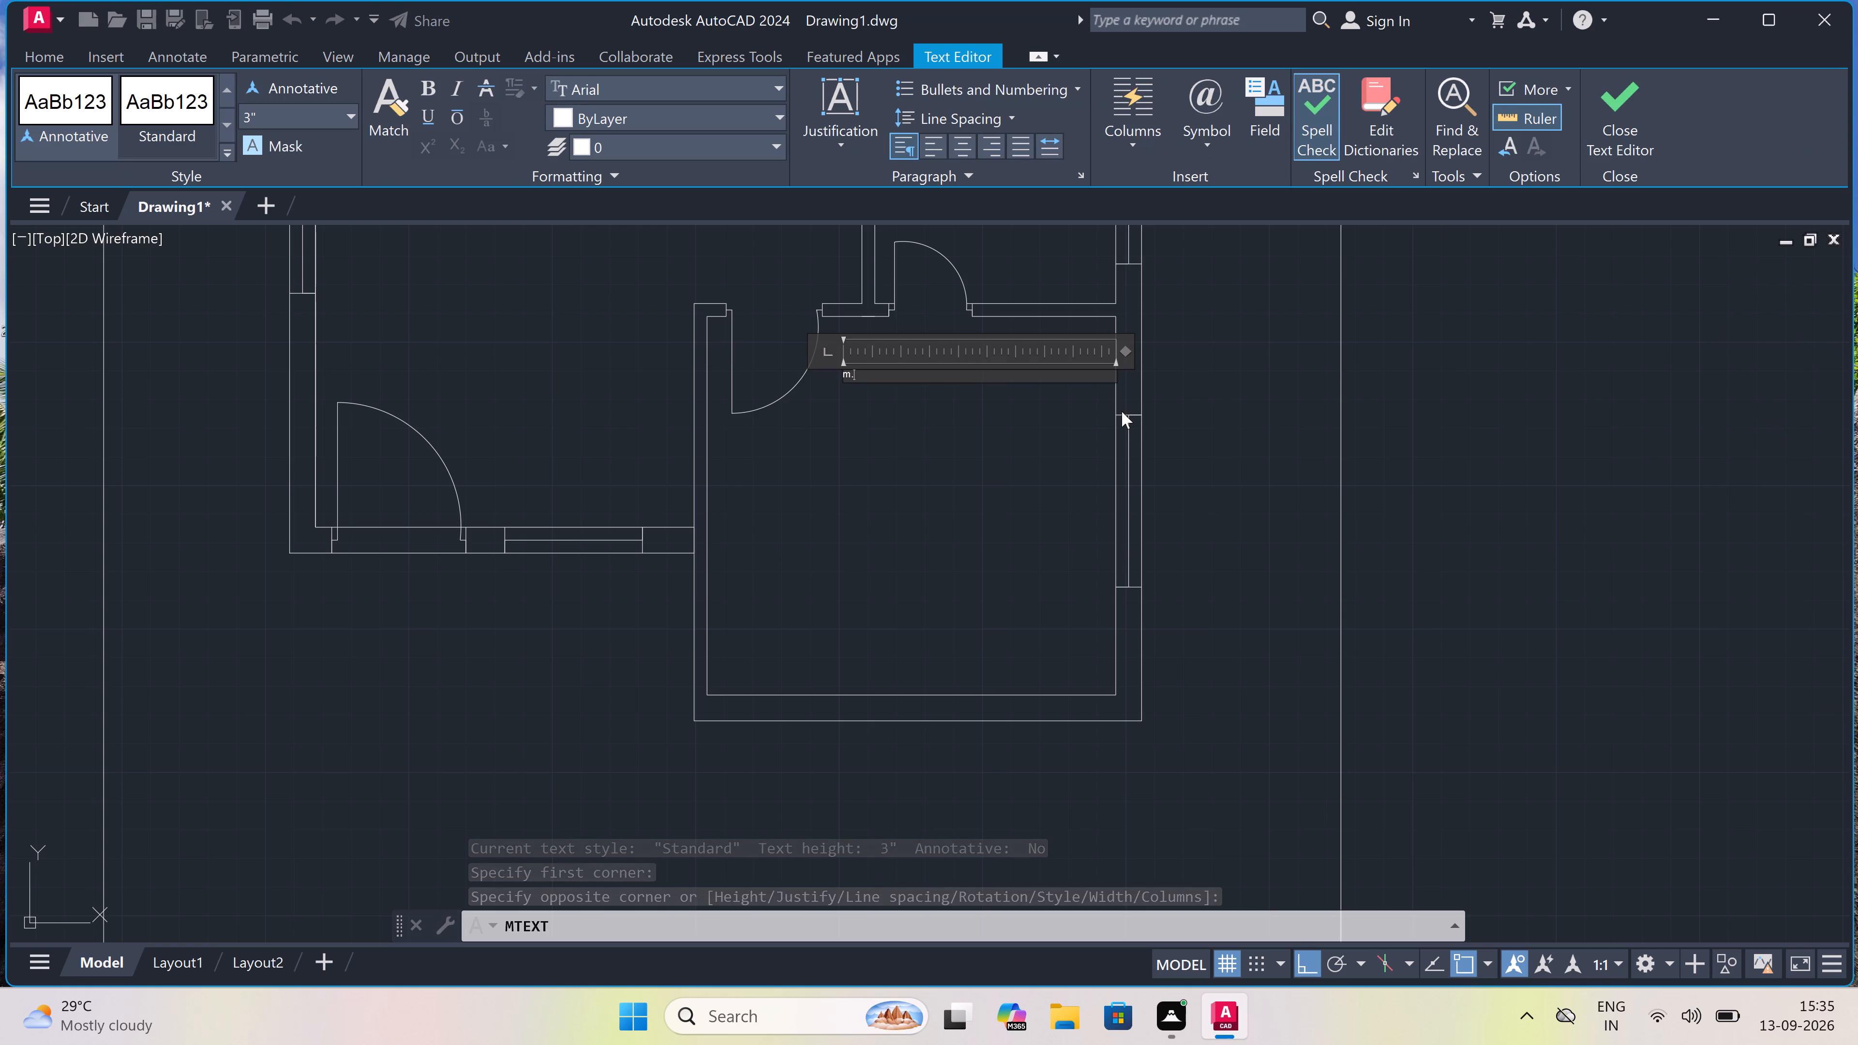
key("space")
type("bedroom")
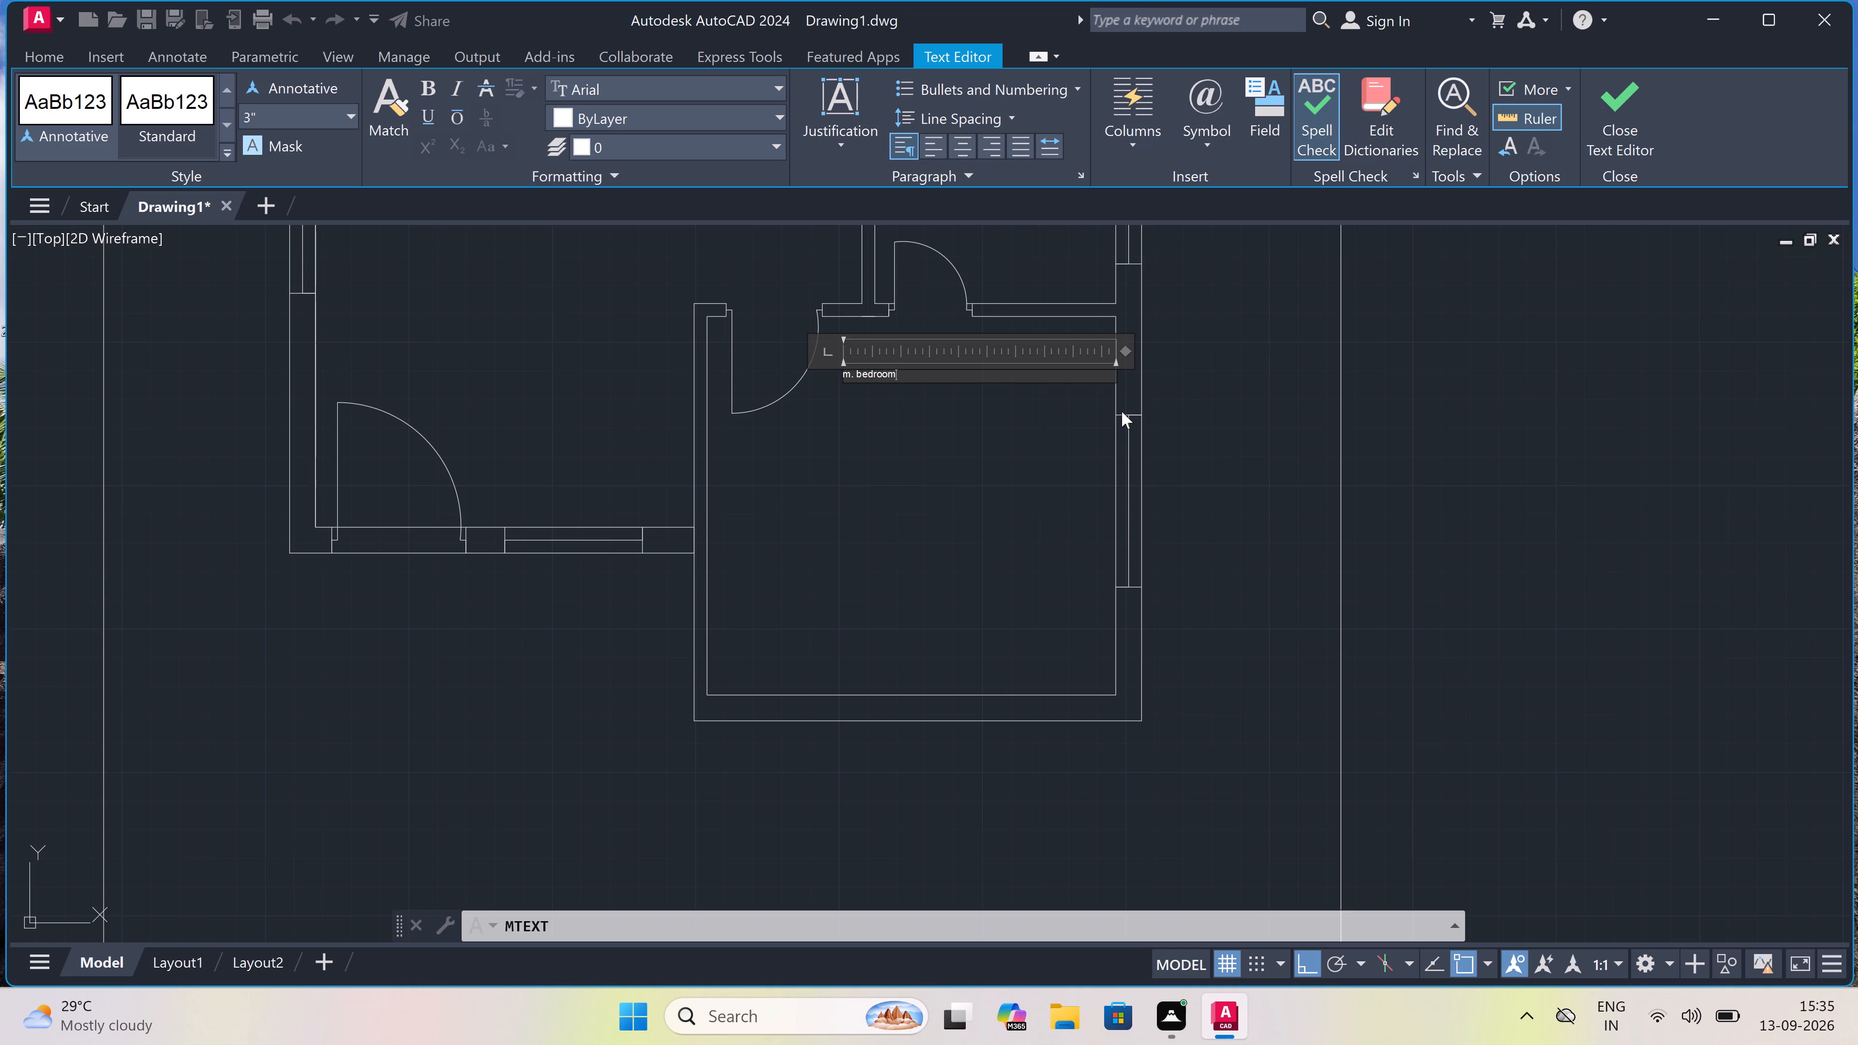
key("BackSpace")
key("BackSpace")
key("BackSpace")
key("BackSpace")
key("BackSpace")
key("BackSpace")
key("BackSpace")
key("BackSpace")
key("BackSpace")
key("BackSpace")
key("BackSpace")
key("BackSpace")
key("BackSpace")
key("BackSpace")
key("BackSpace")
Label the bottom room "M. BEDROOM" in capitals, with "12'X11'" on the second line.
type("M.")
key("space")
type("BEDRRO")
scroll(859, 421, "up", 3)
scroll(859, 419, "down", 1)
scroll(884, 262, "up", 1)
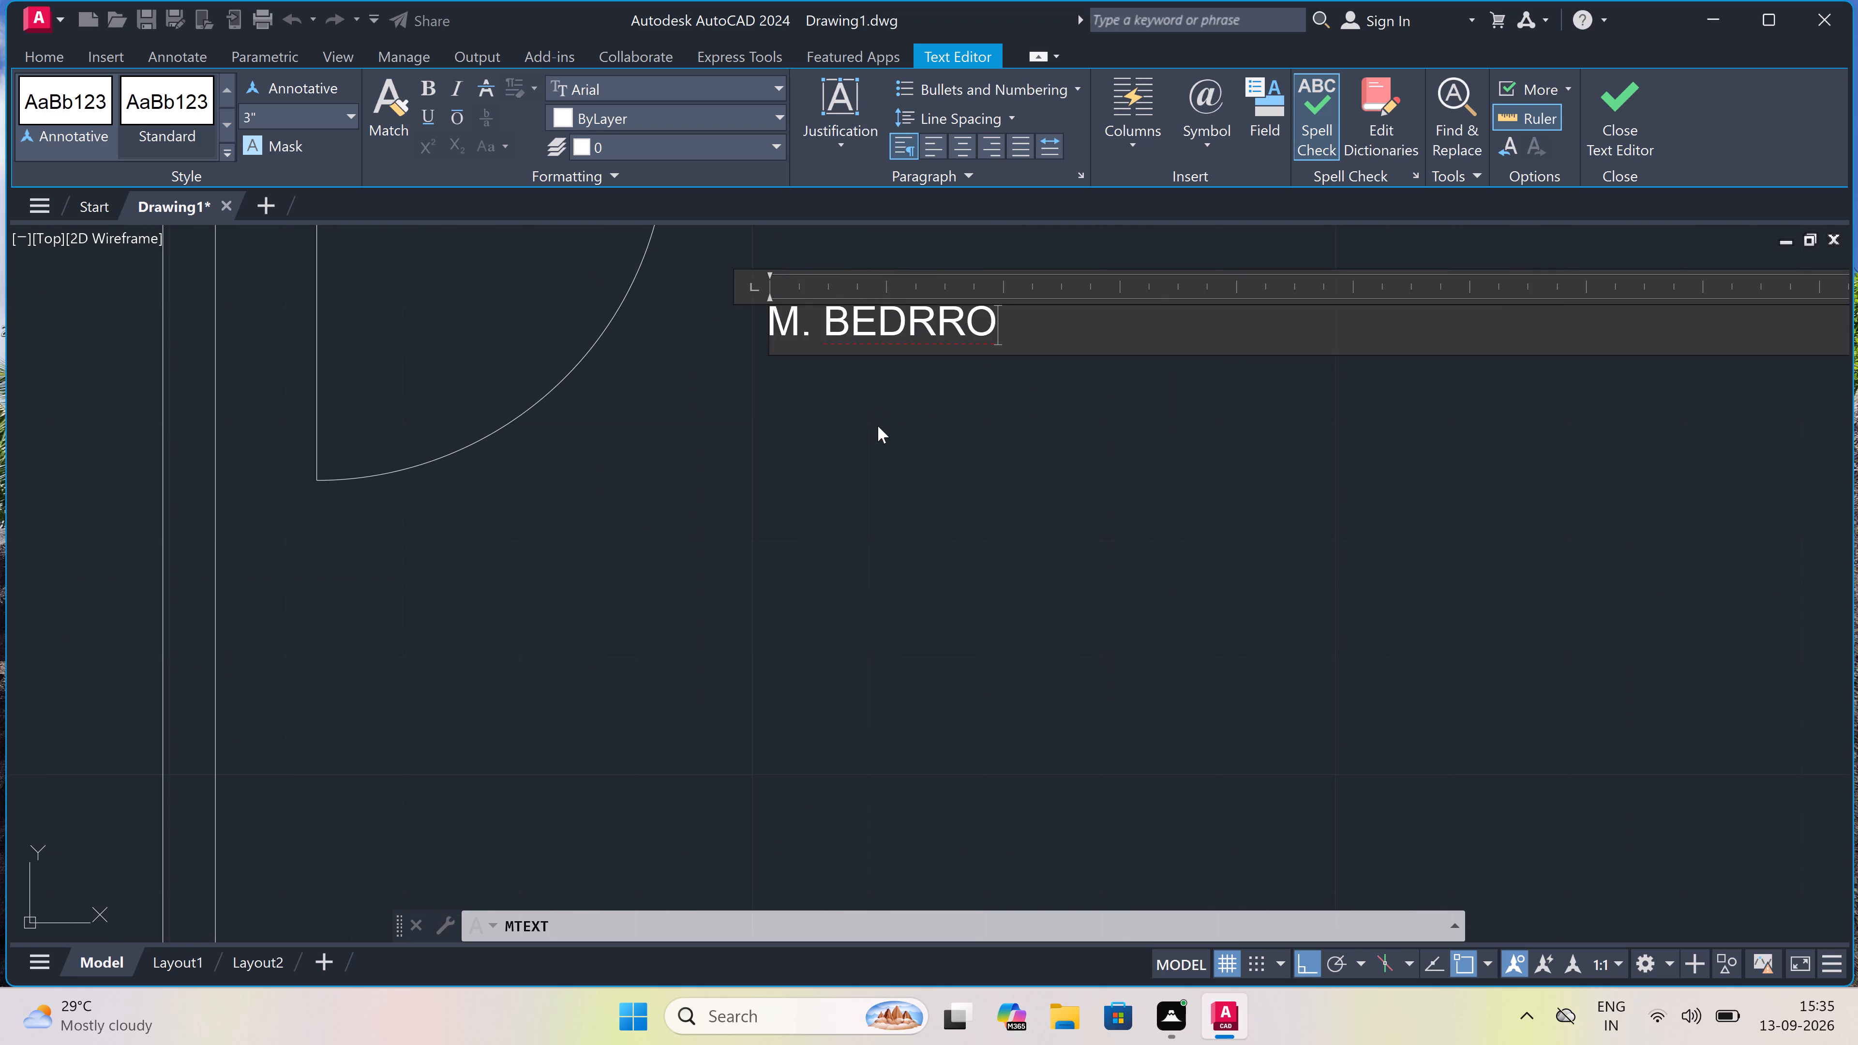
key("BackSpace")
key("BackSpace")
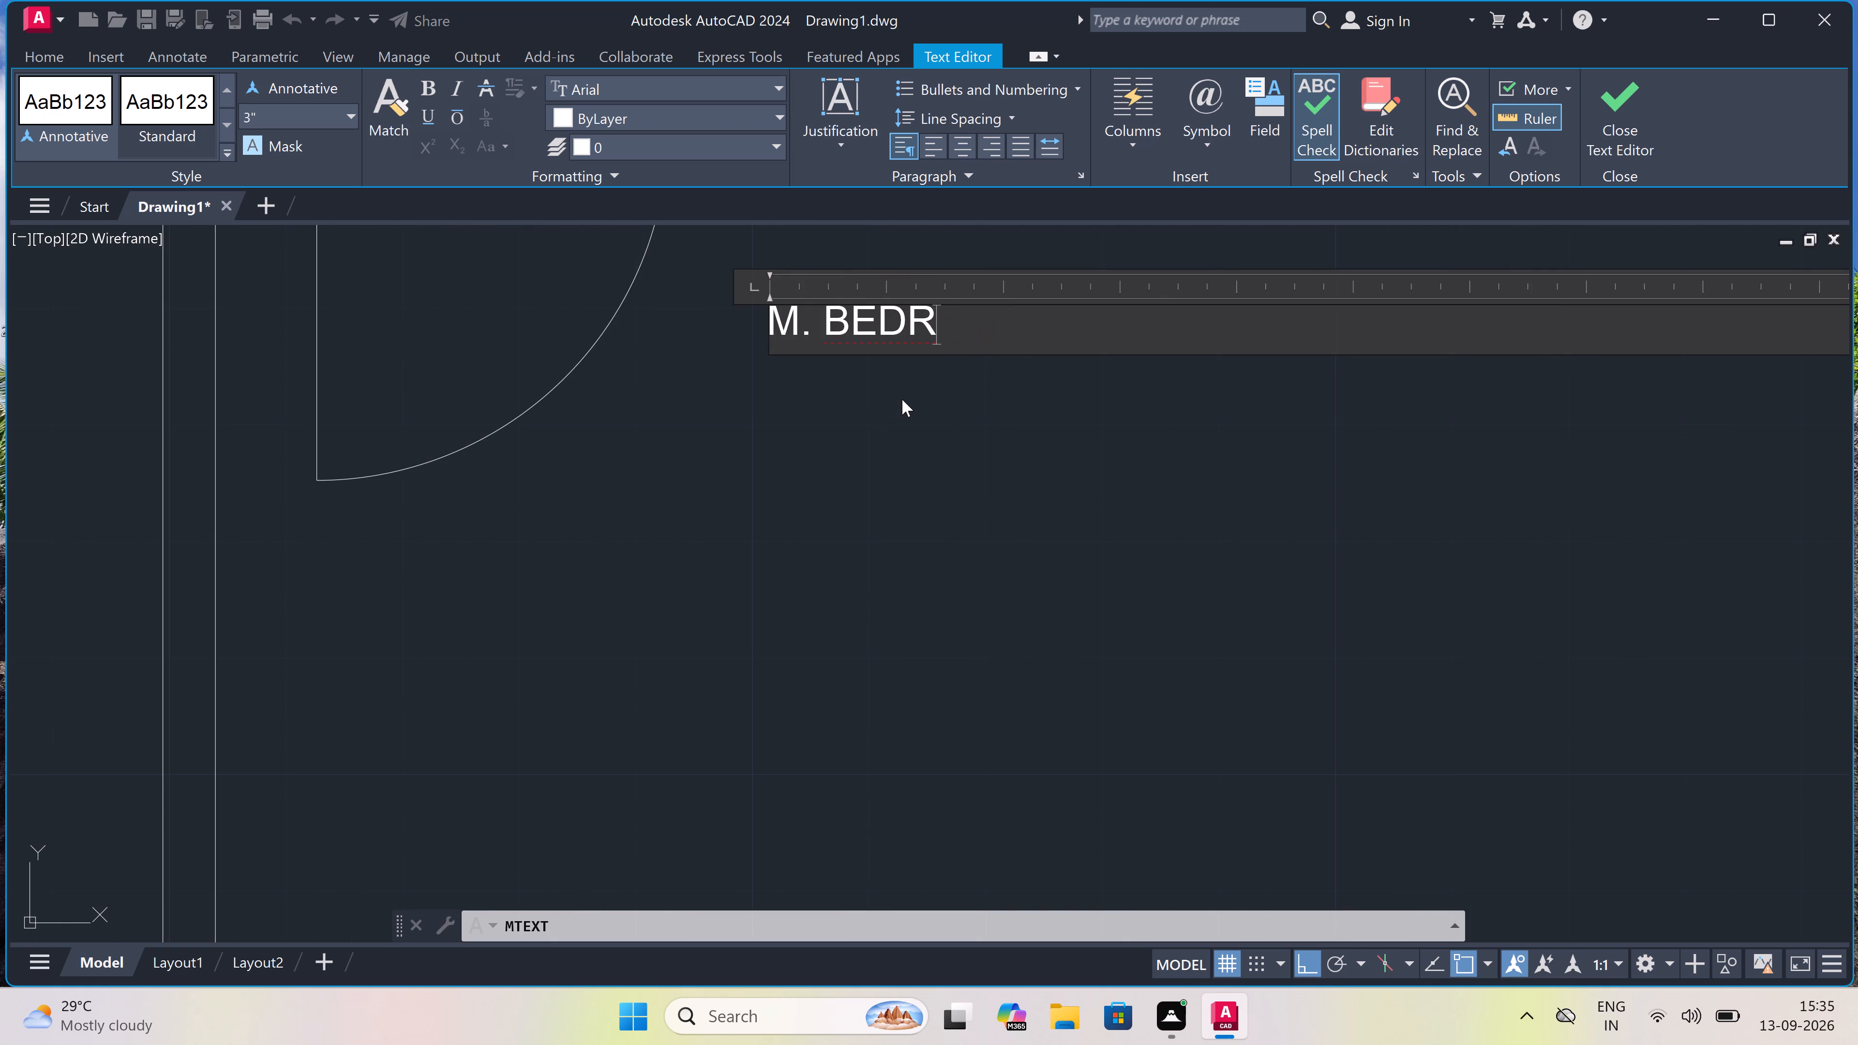
key("o")
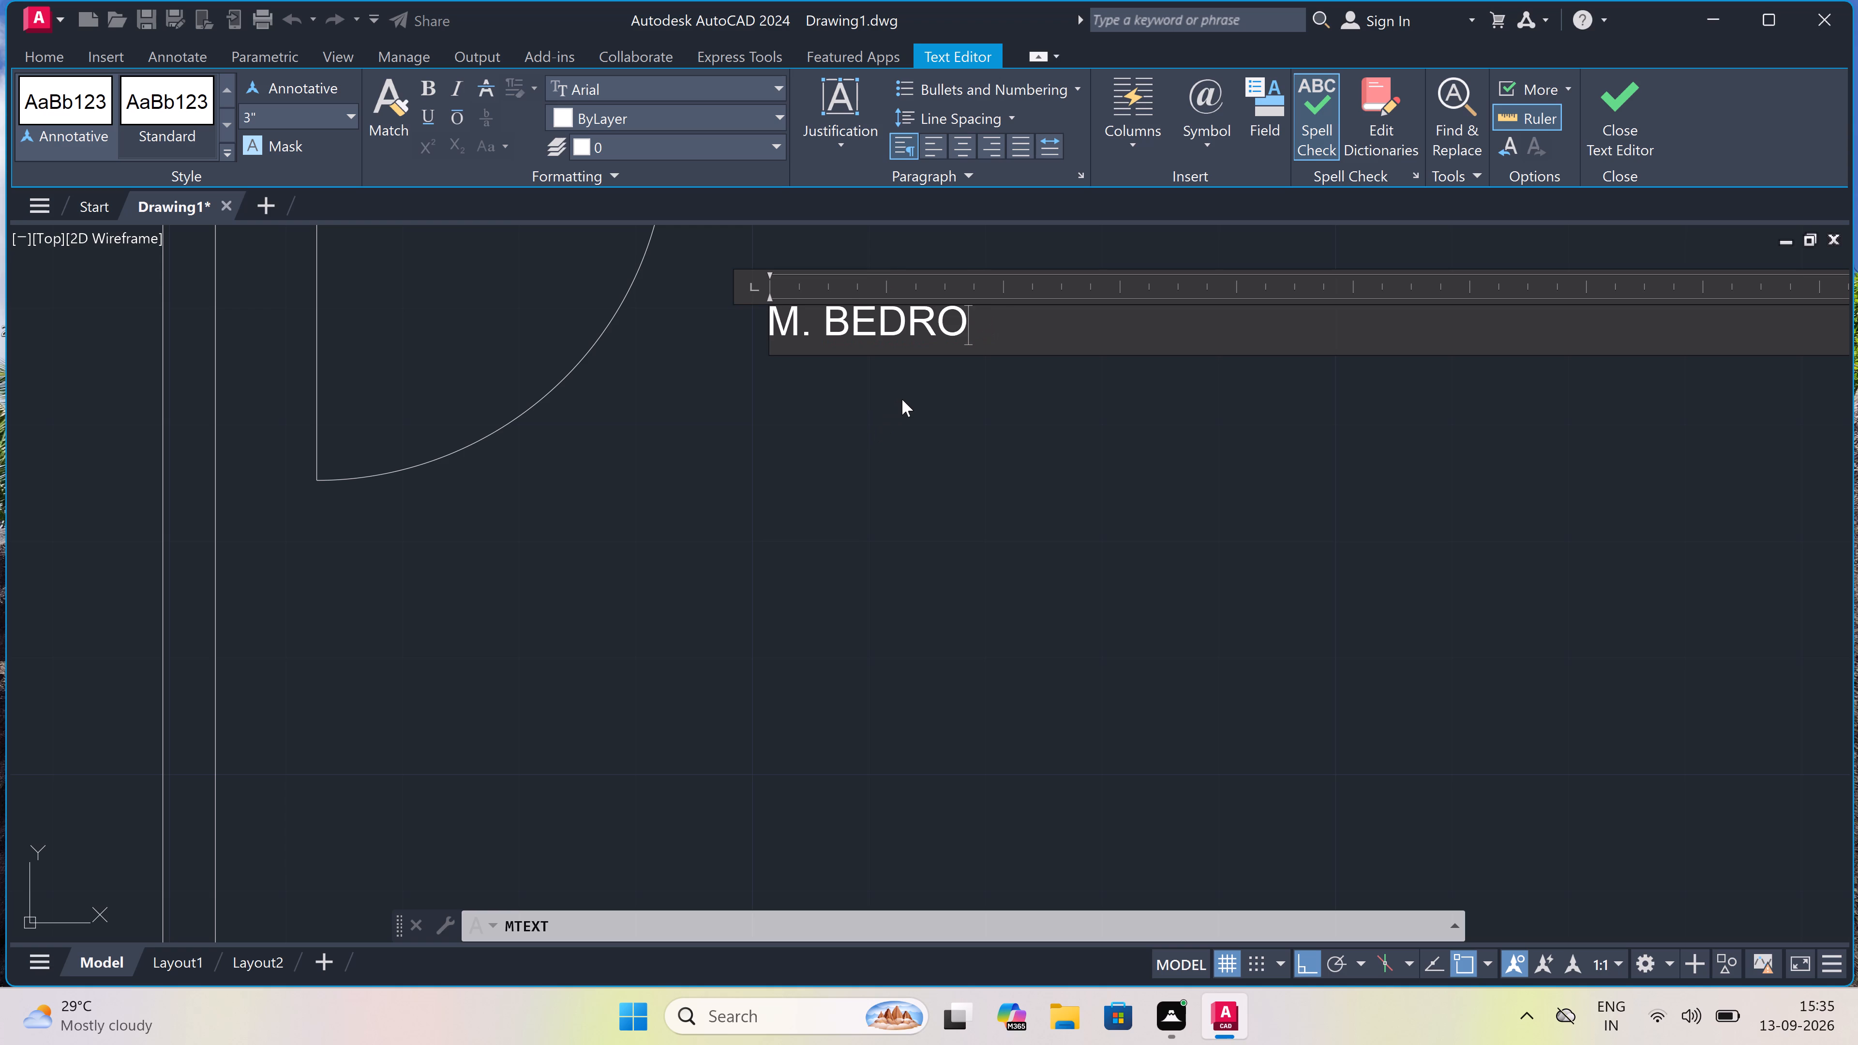
key("m")
key("BackSpace")
key("o")
key("m")
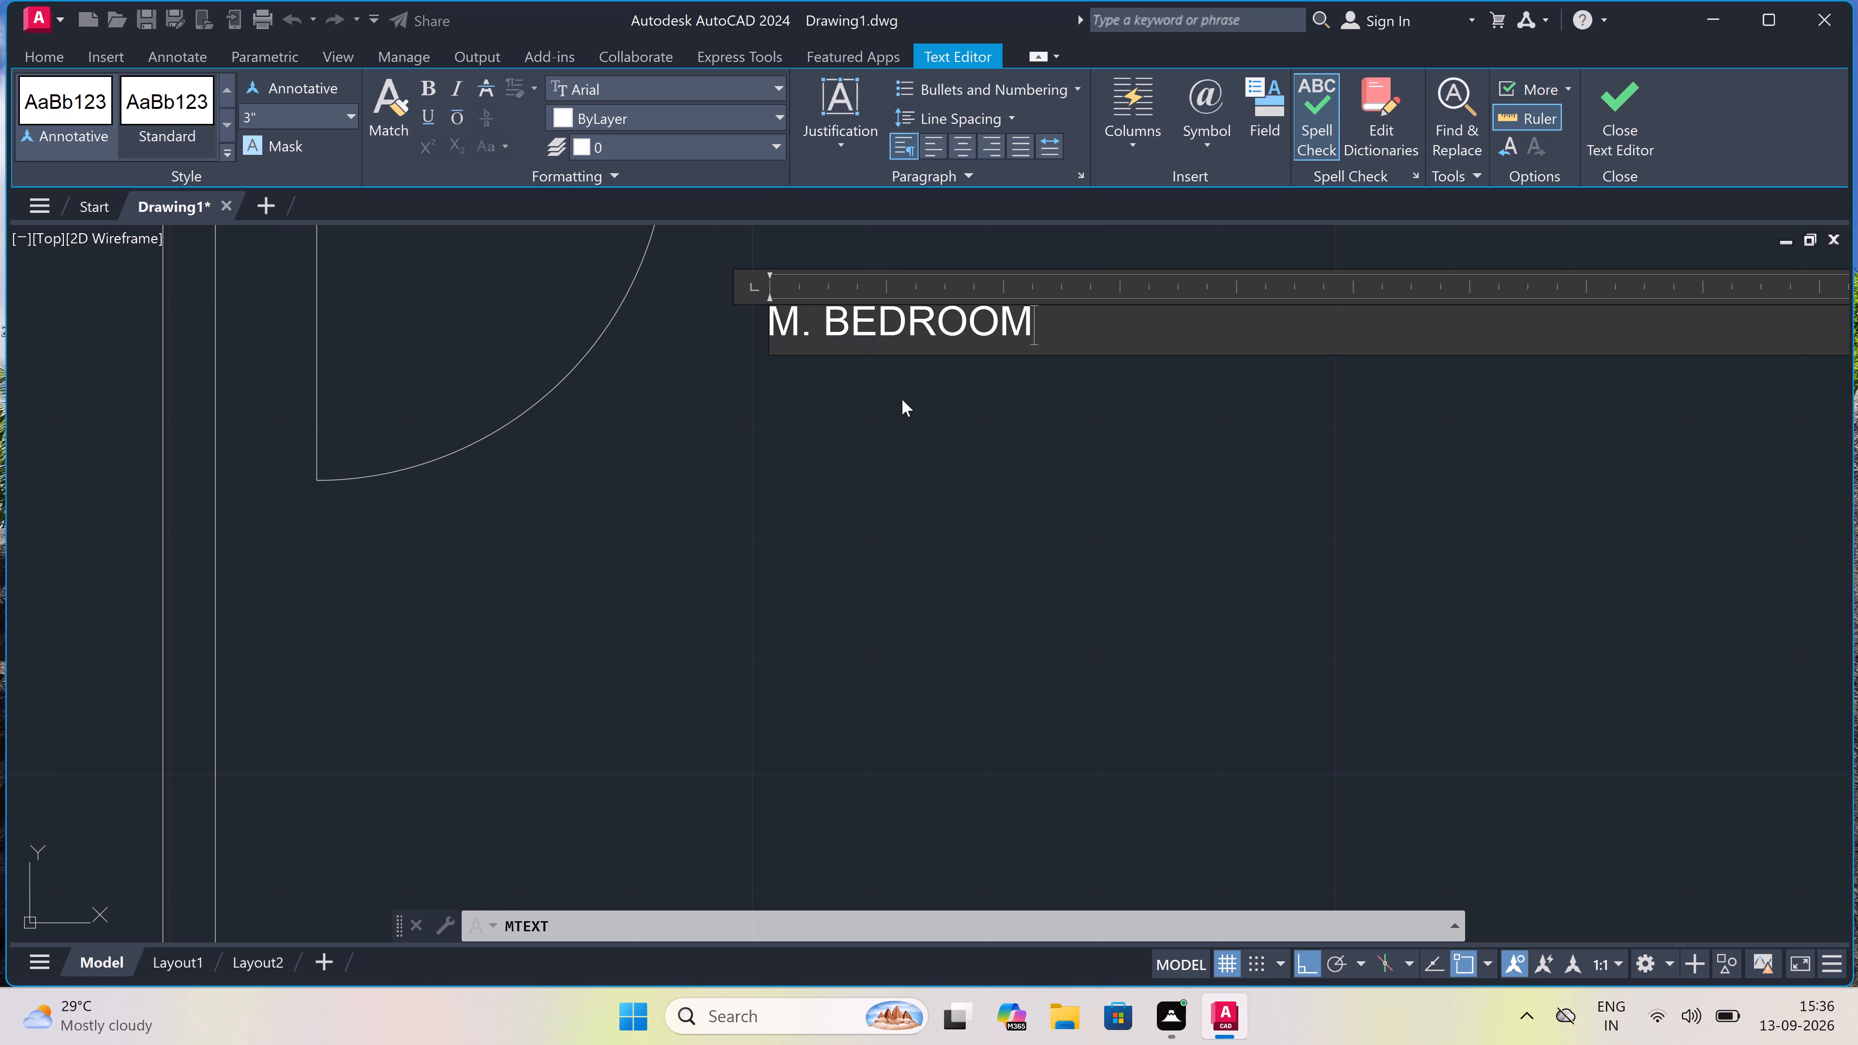
key("Return")
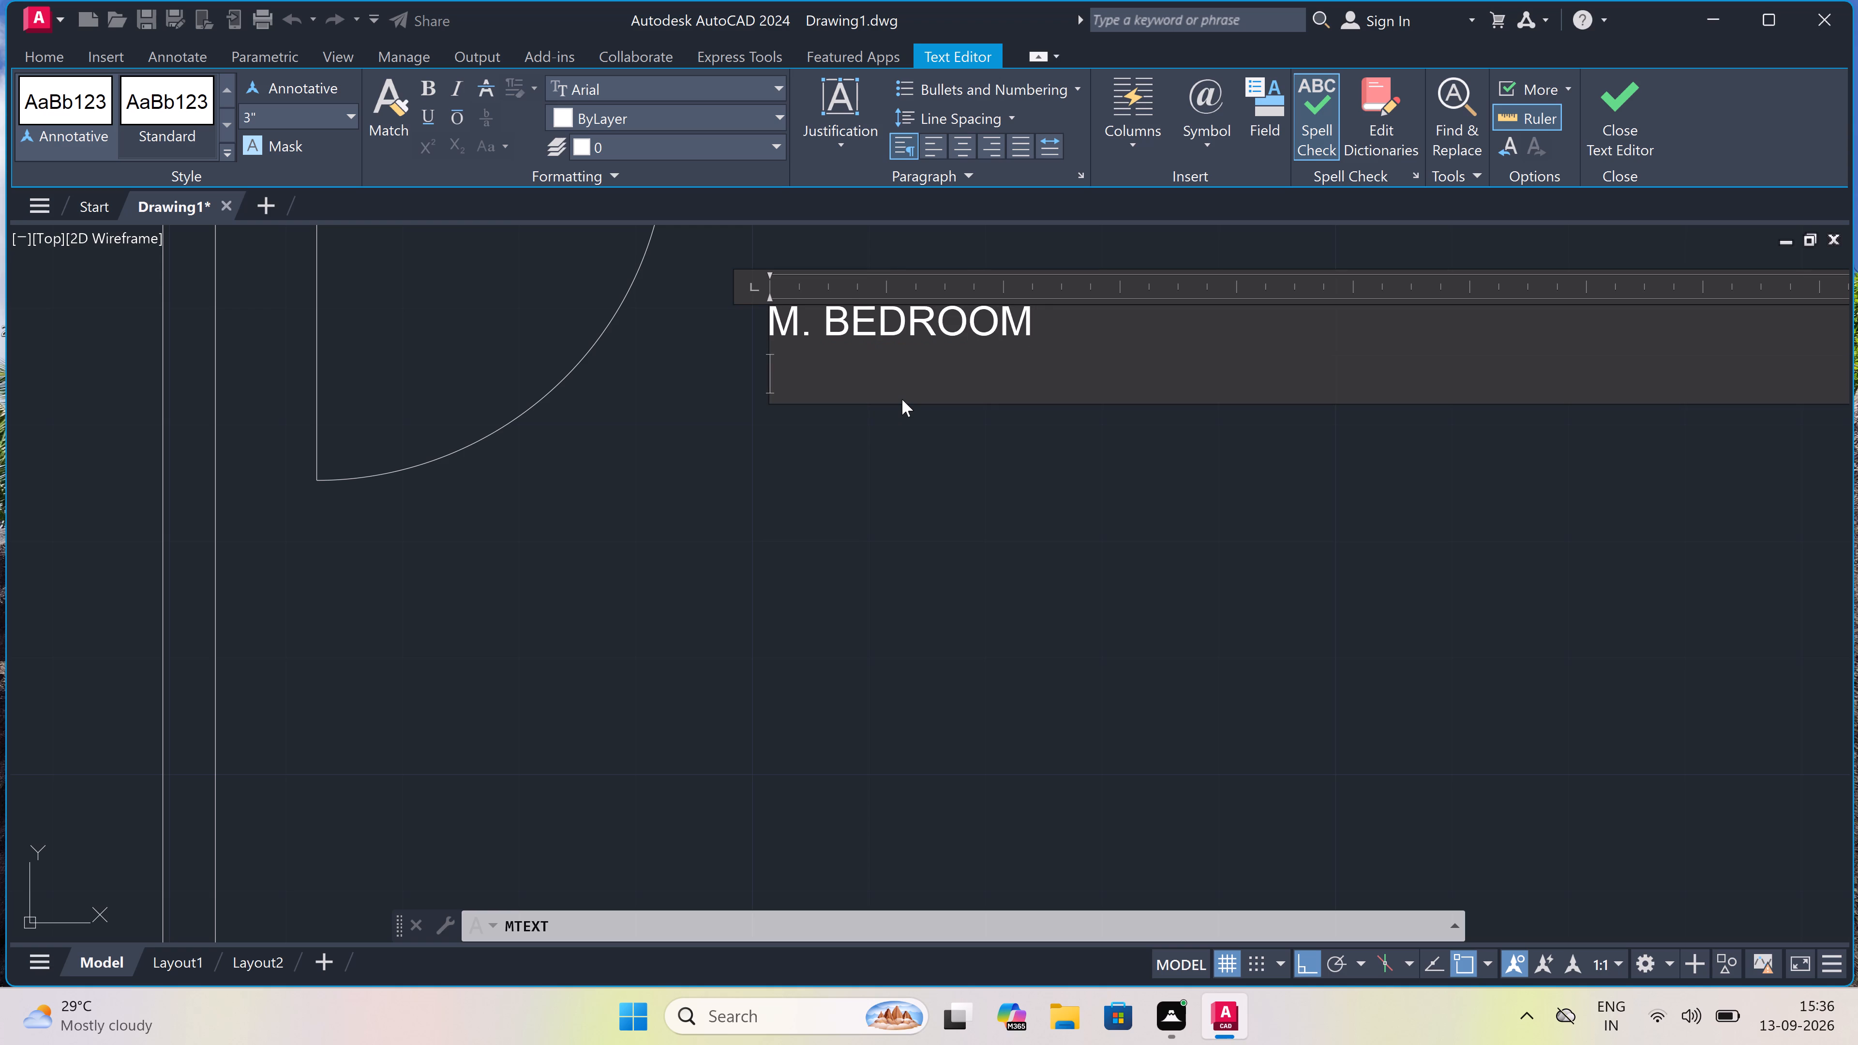
type("12")
type("'X11")
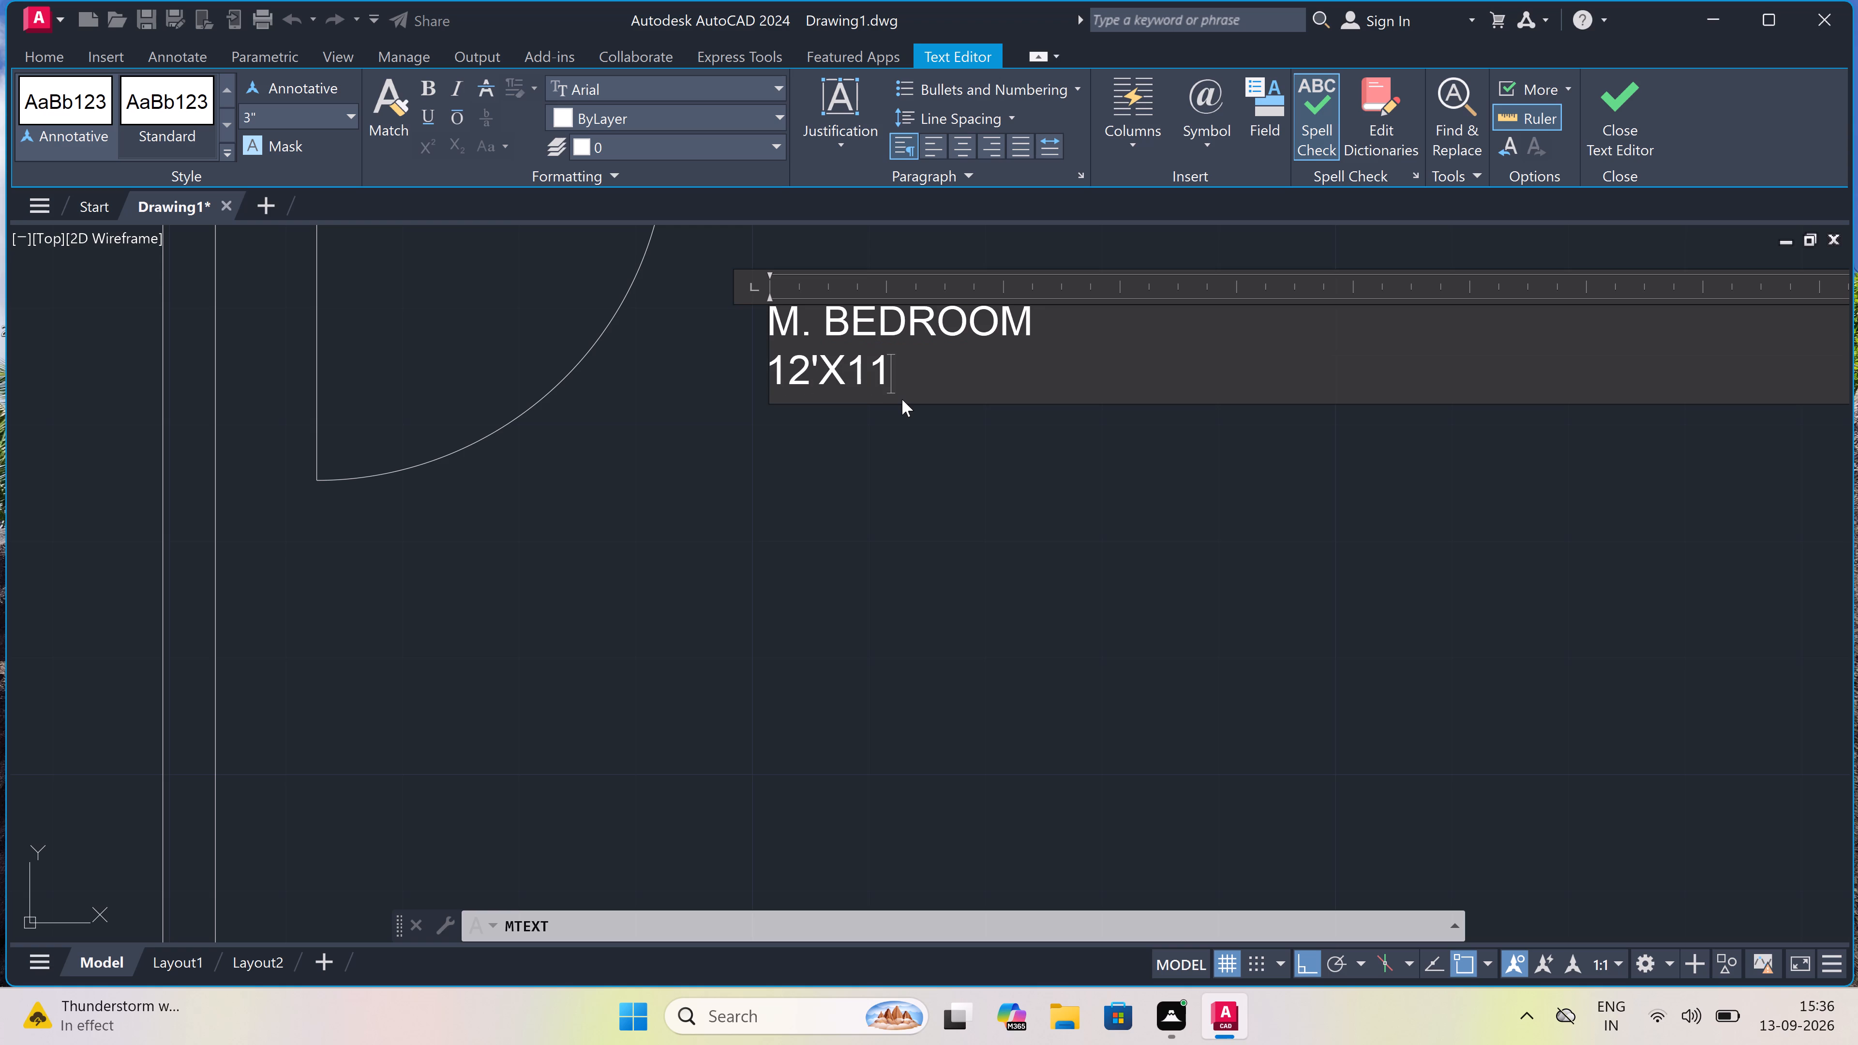
key("apostrophe")
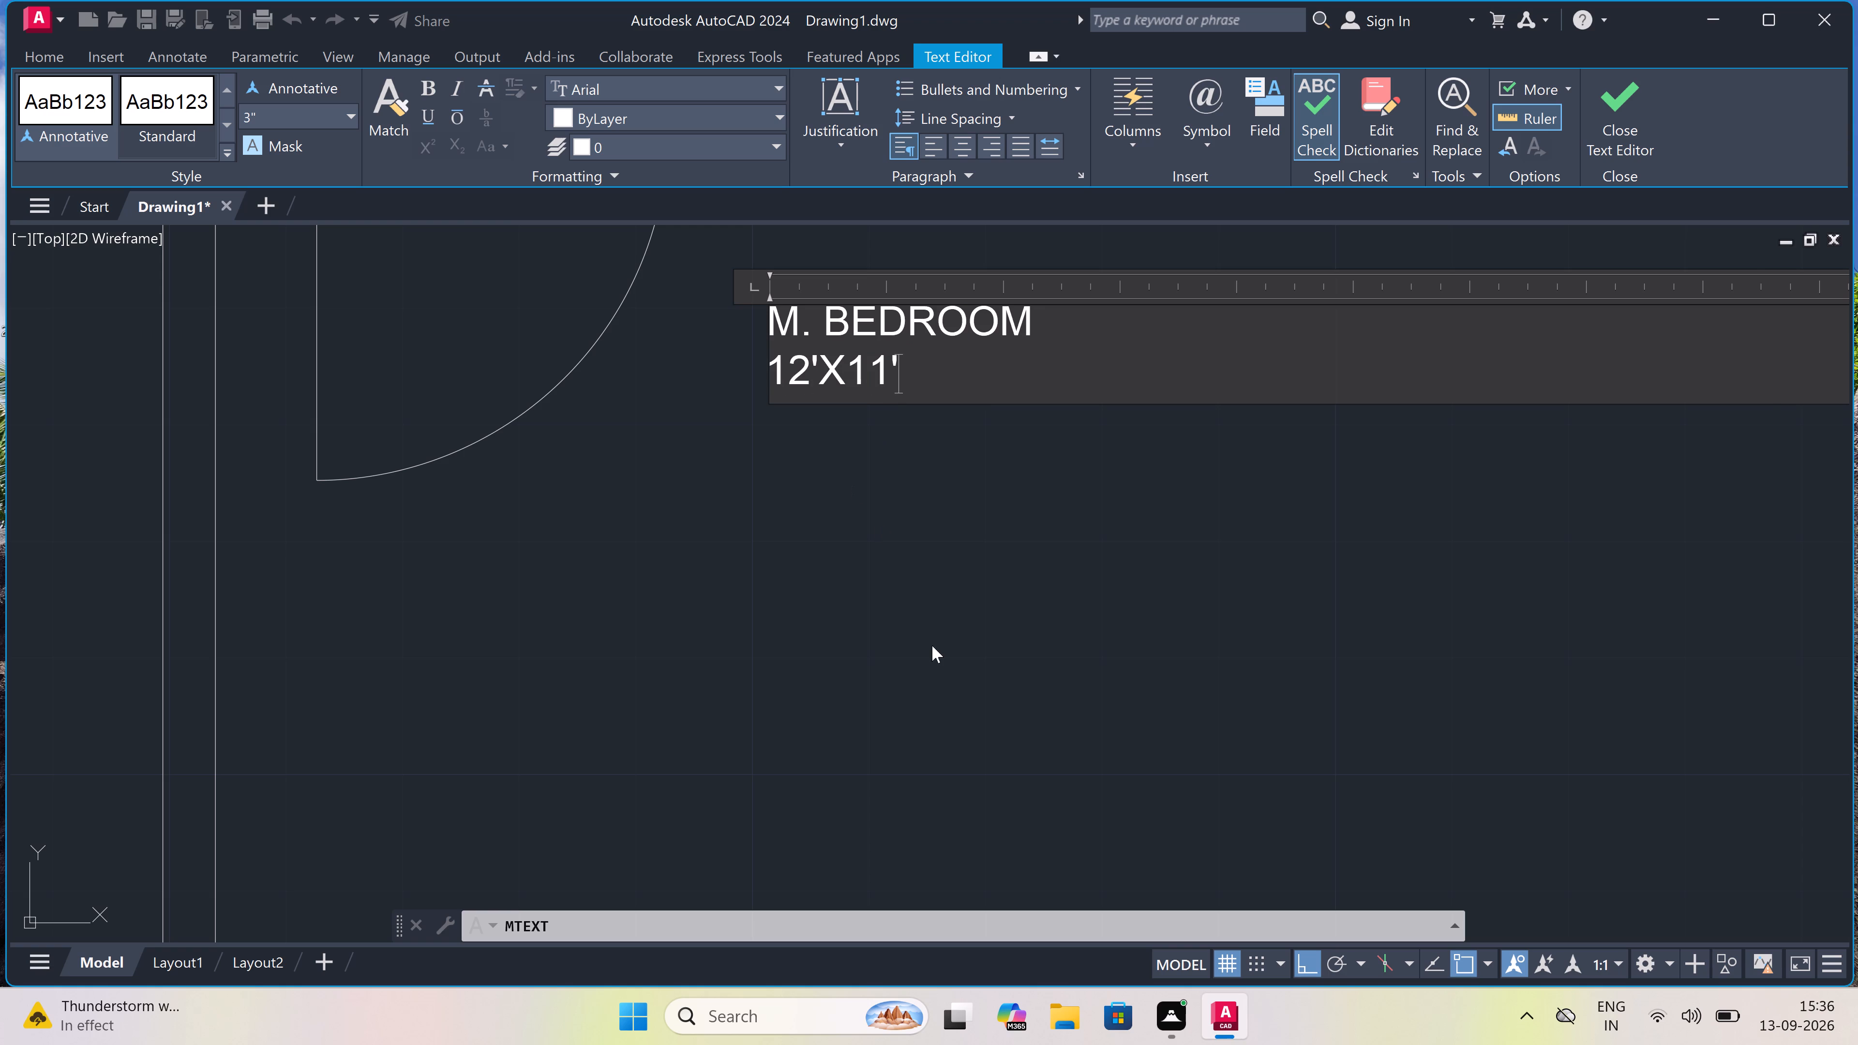
left_click(932, 645)
scroll(946, 541, "down", 7)
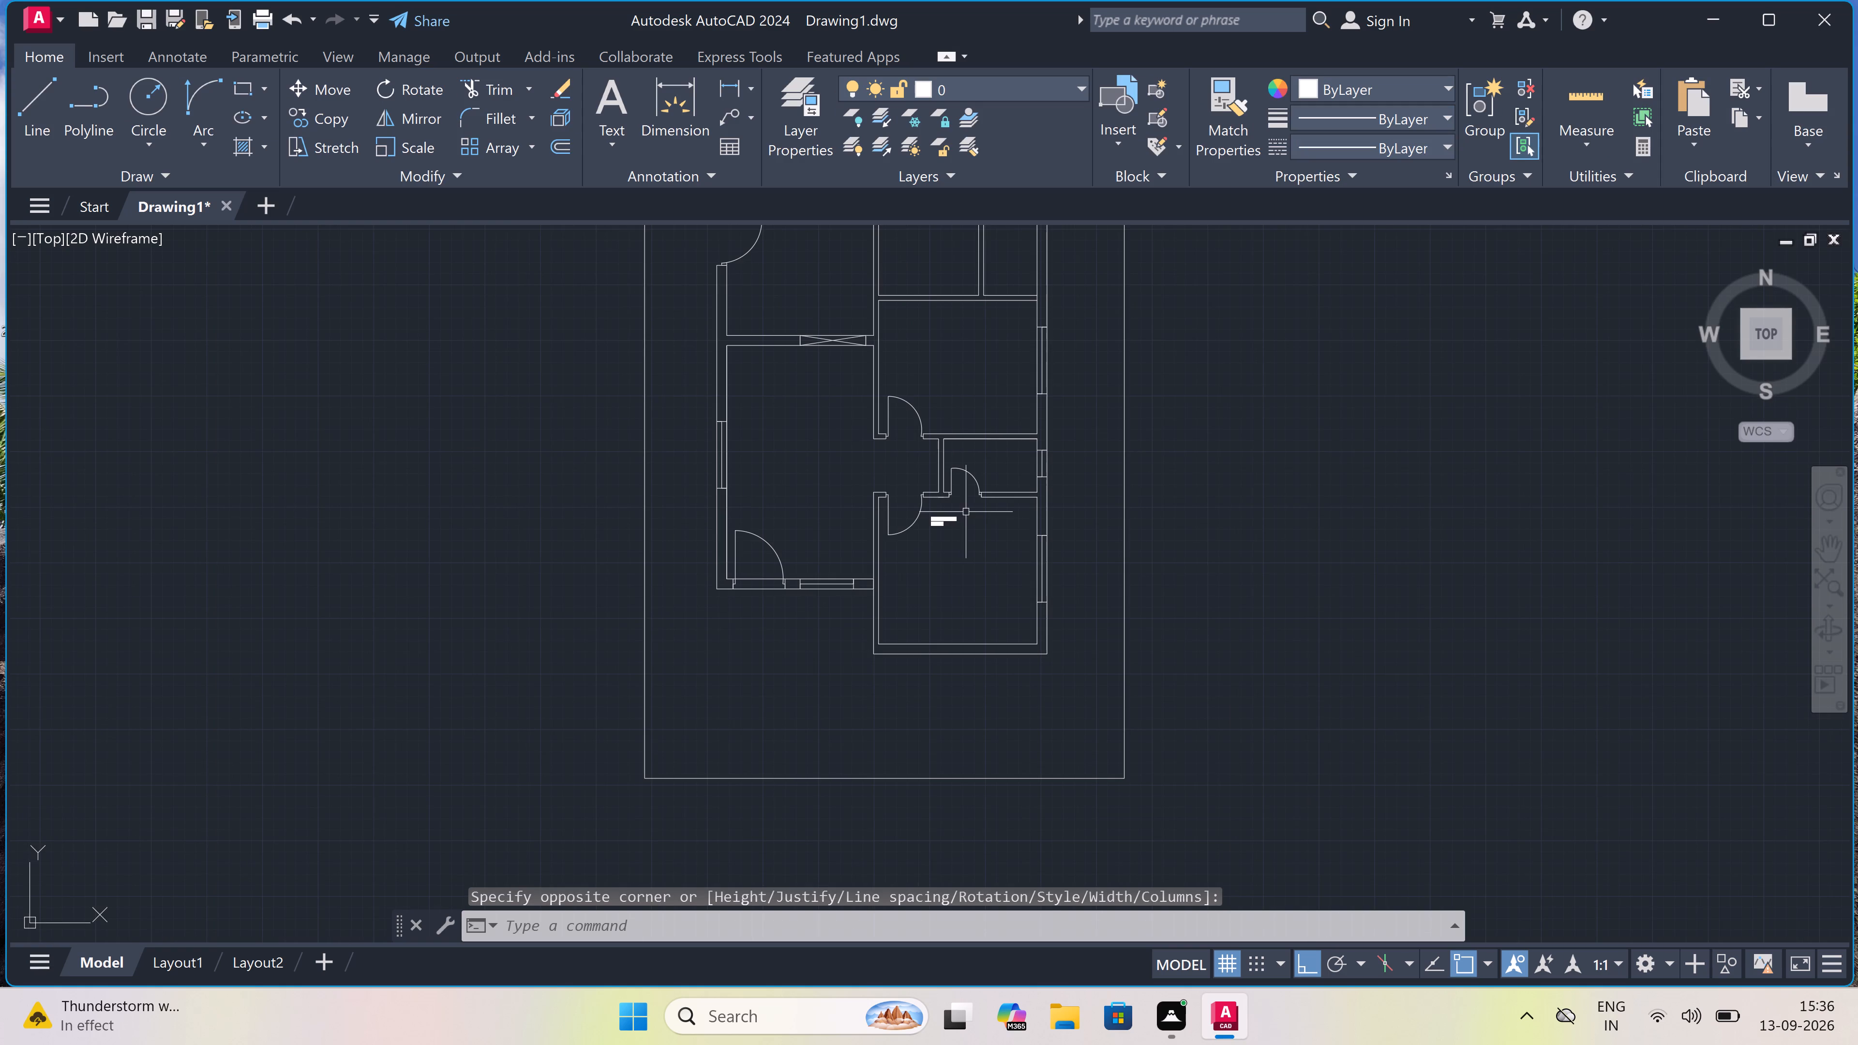
Add a multiline text label in the small room above the master bedroom reading "TOILET" with "7'X4'" on the second line.
scroll(1005, 454, "up", 4)
type("MT")
key("space")
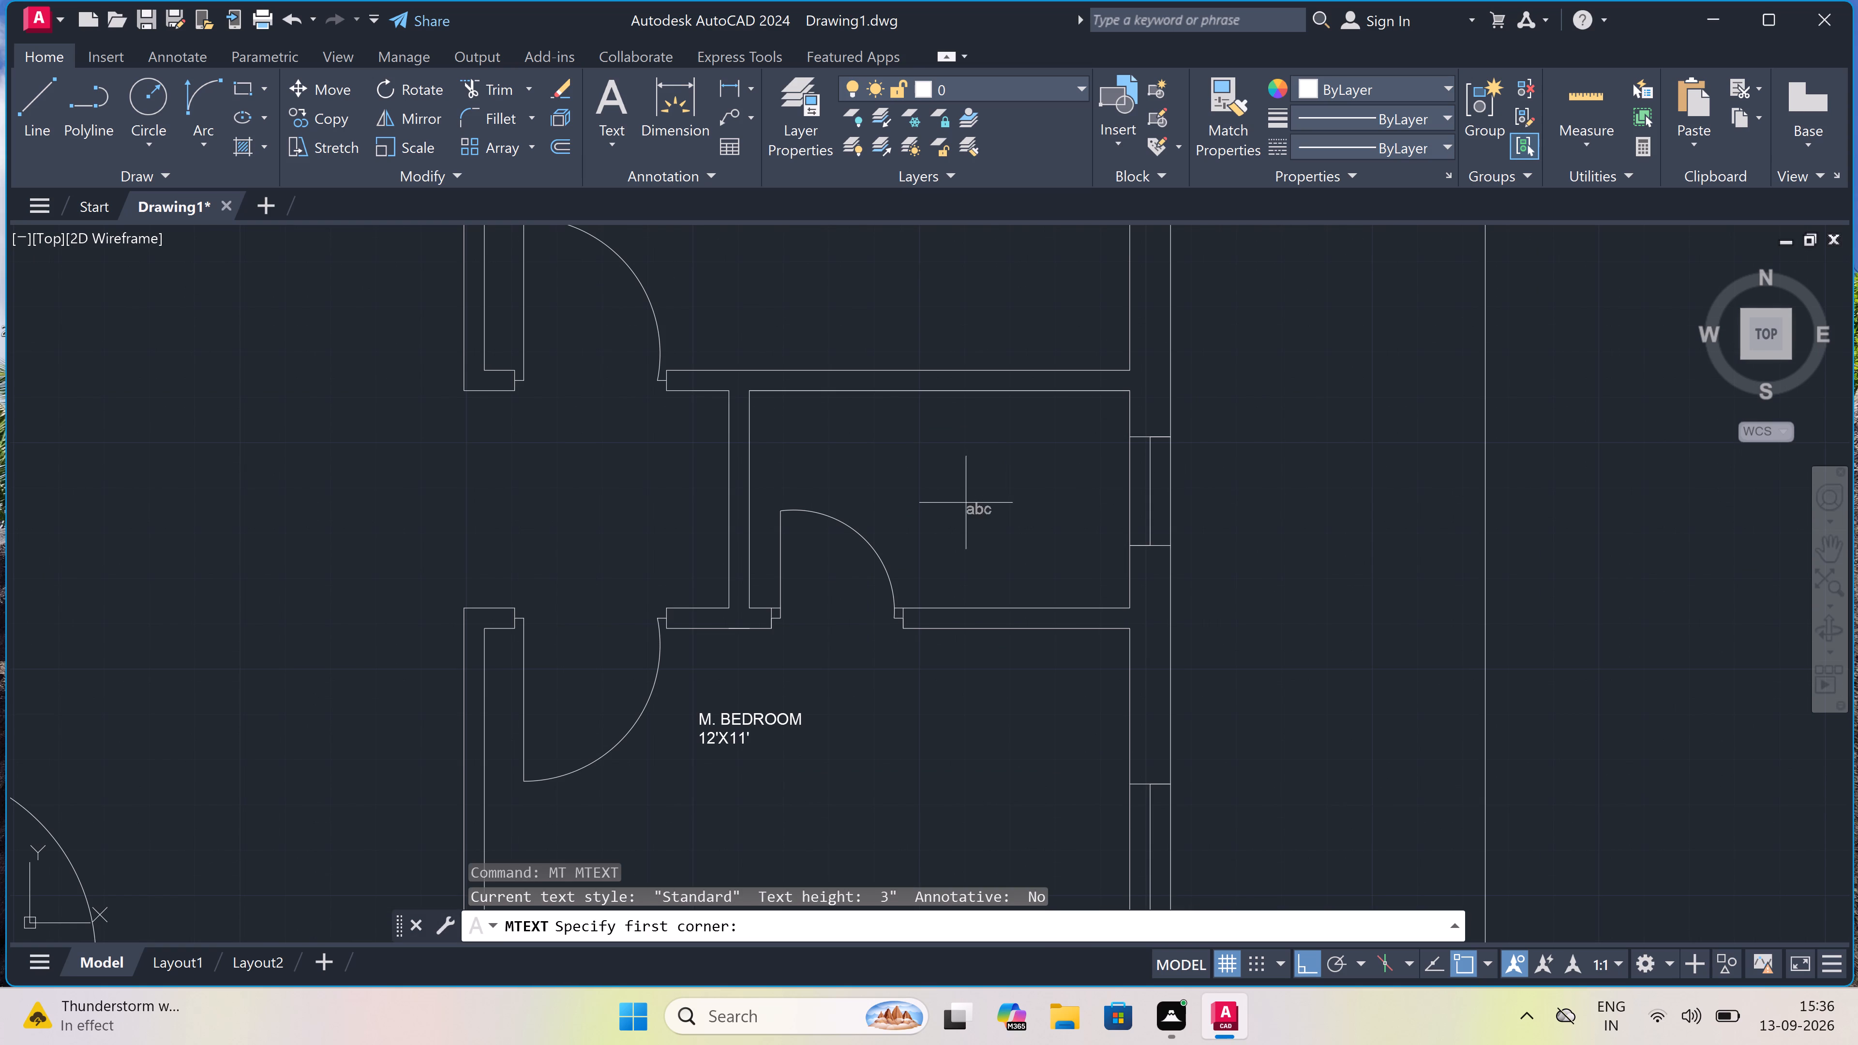
left_click(798, 424)
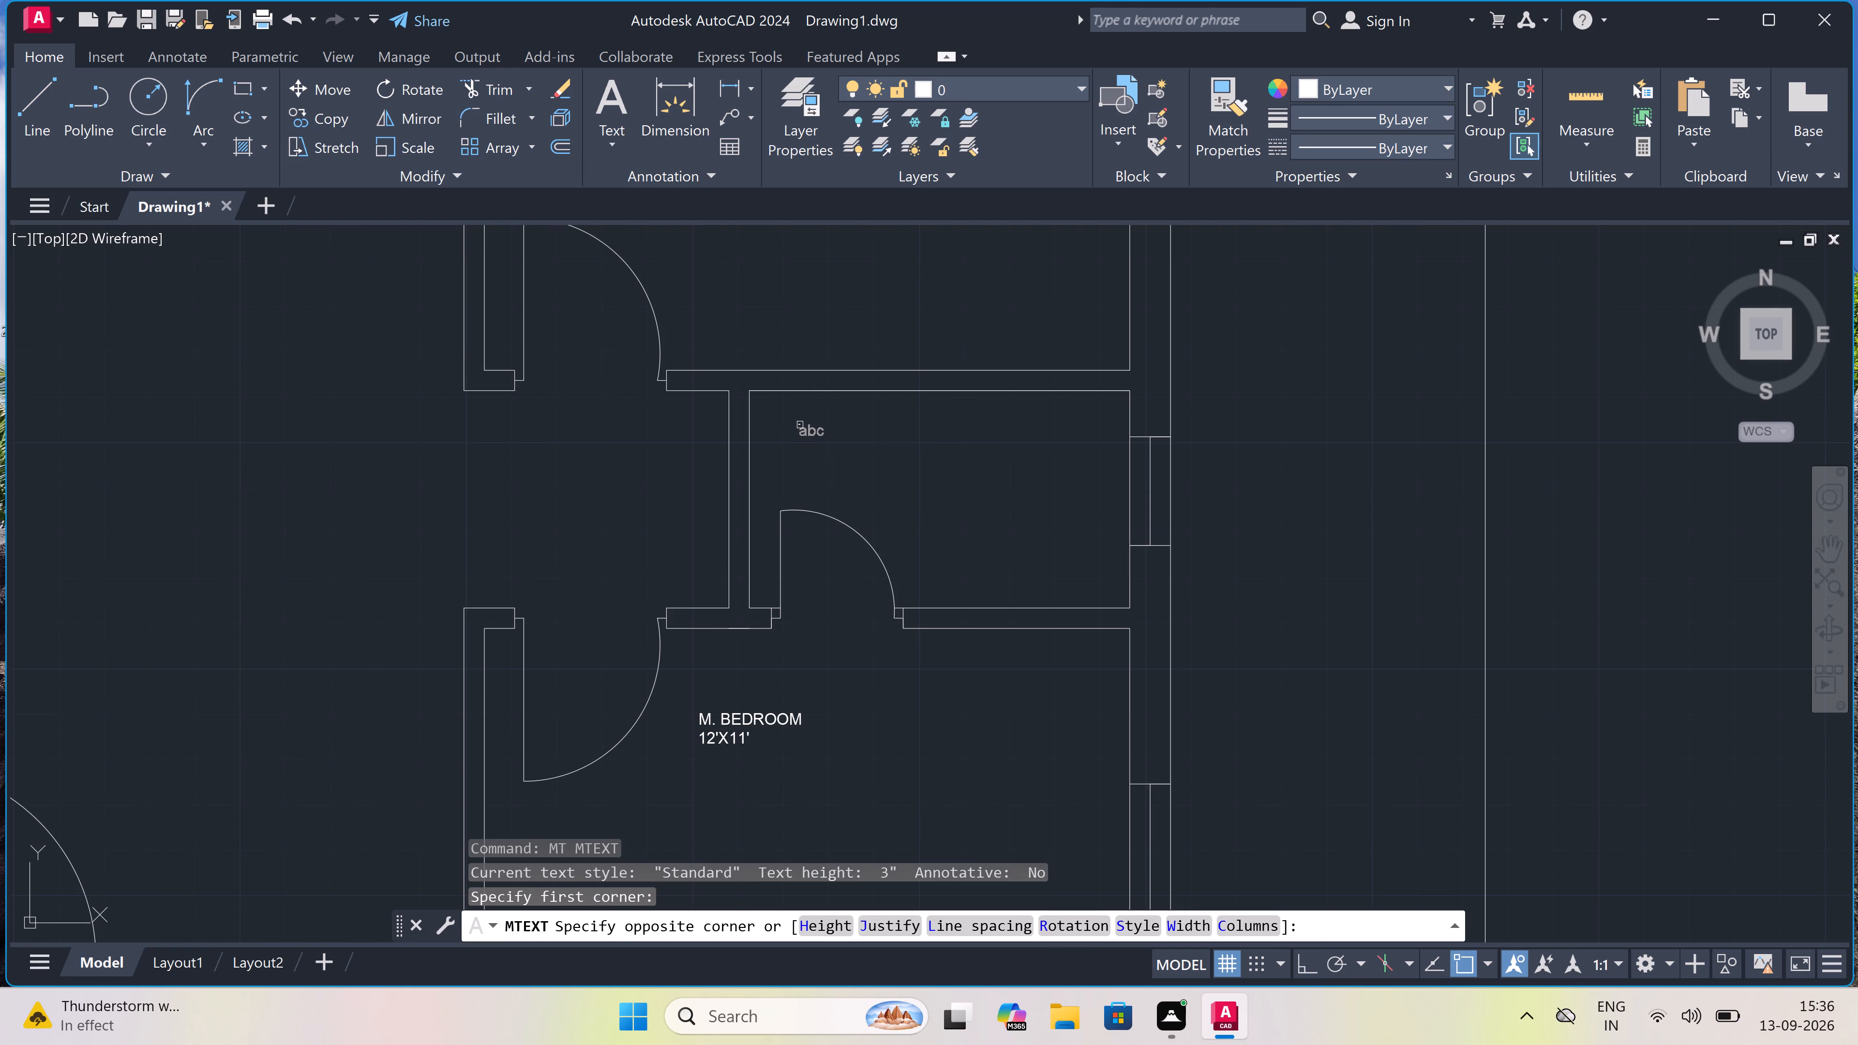
left_click_drag(992, 442, 996, 447)
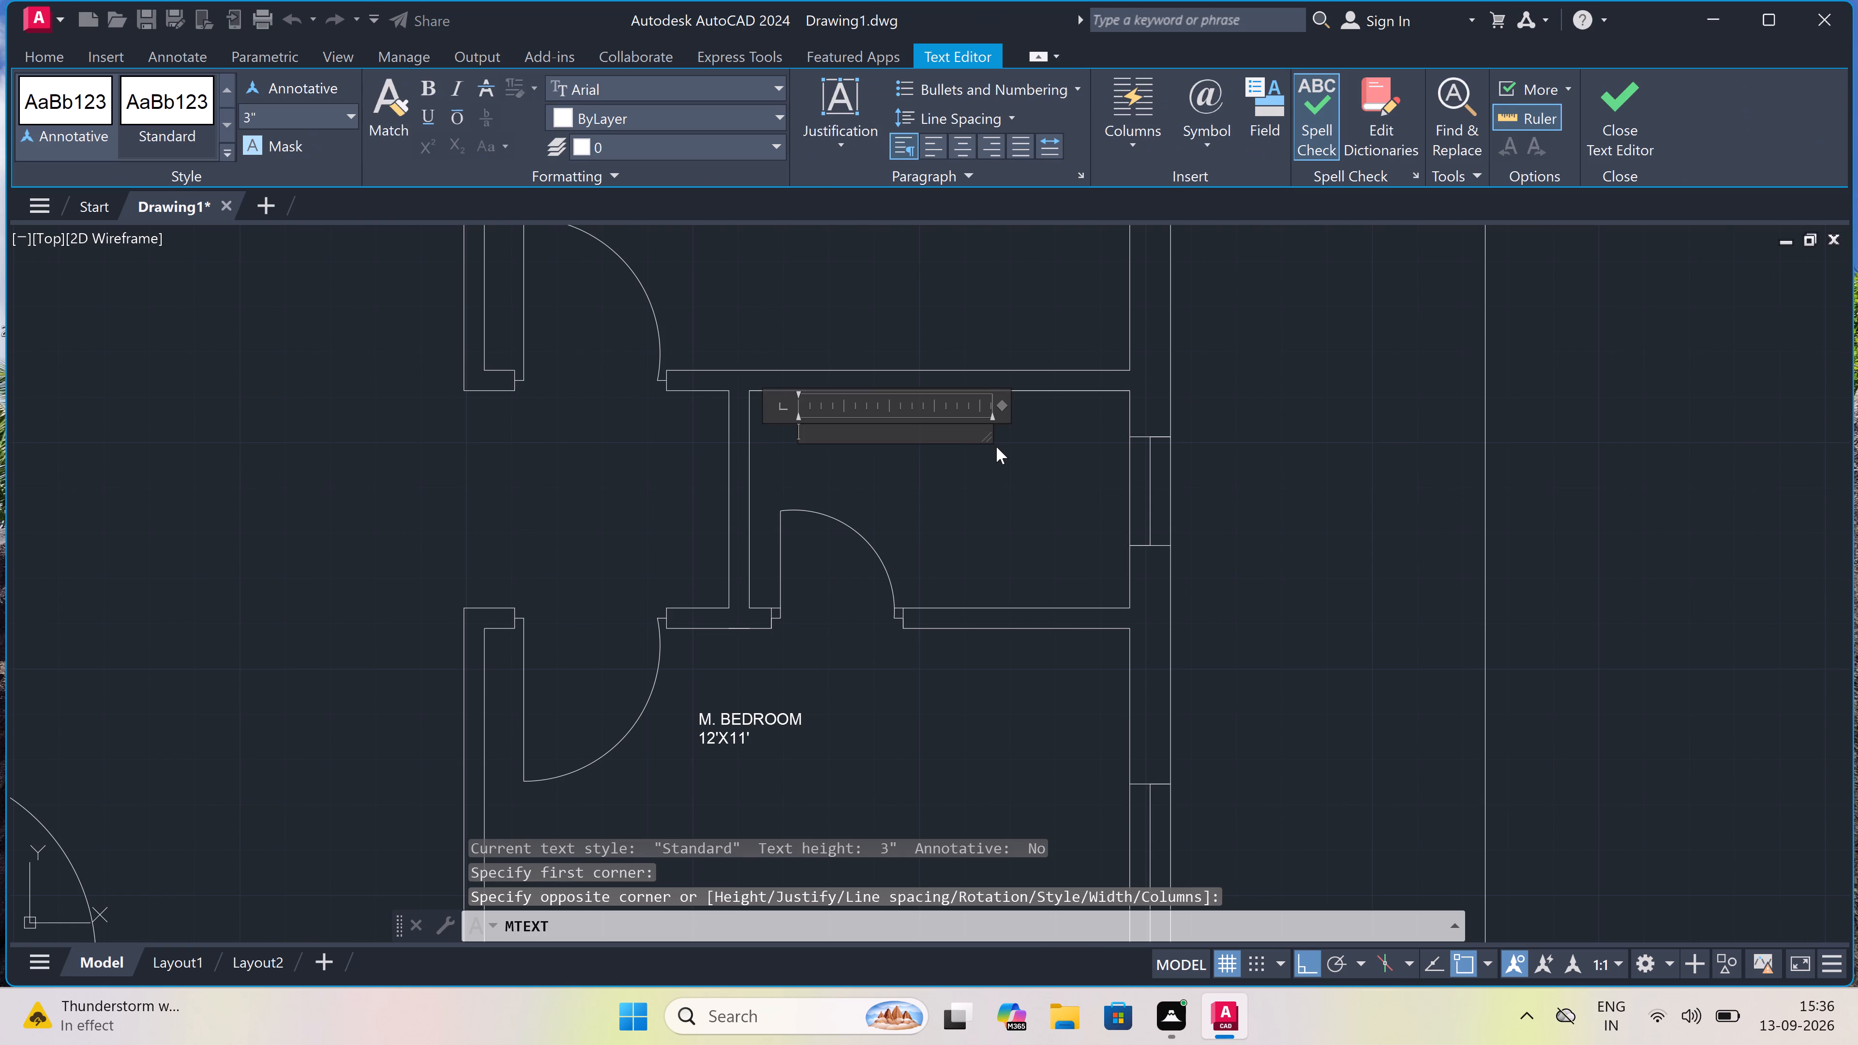
key("t")
type("OILET")
key("Return")
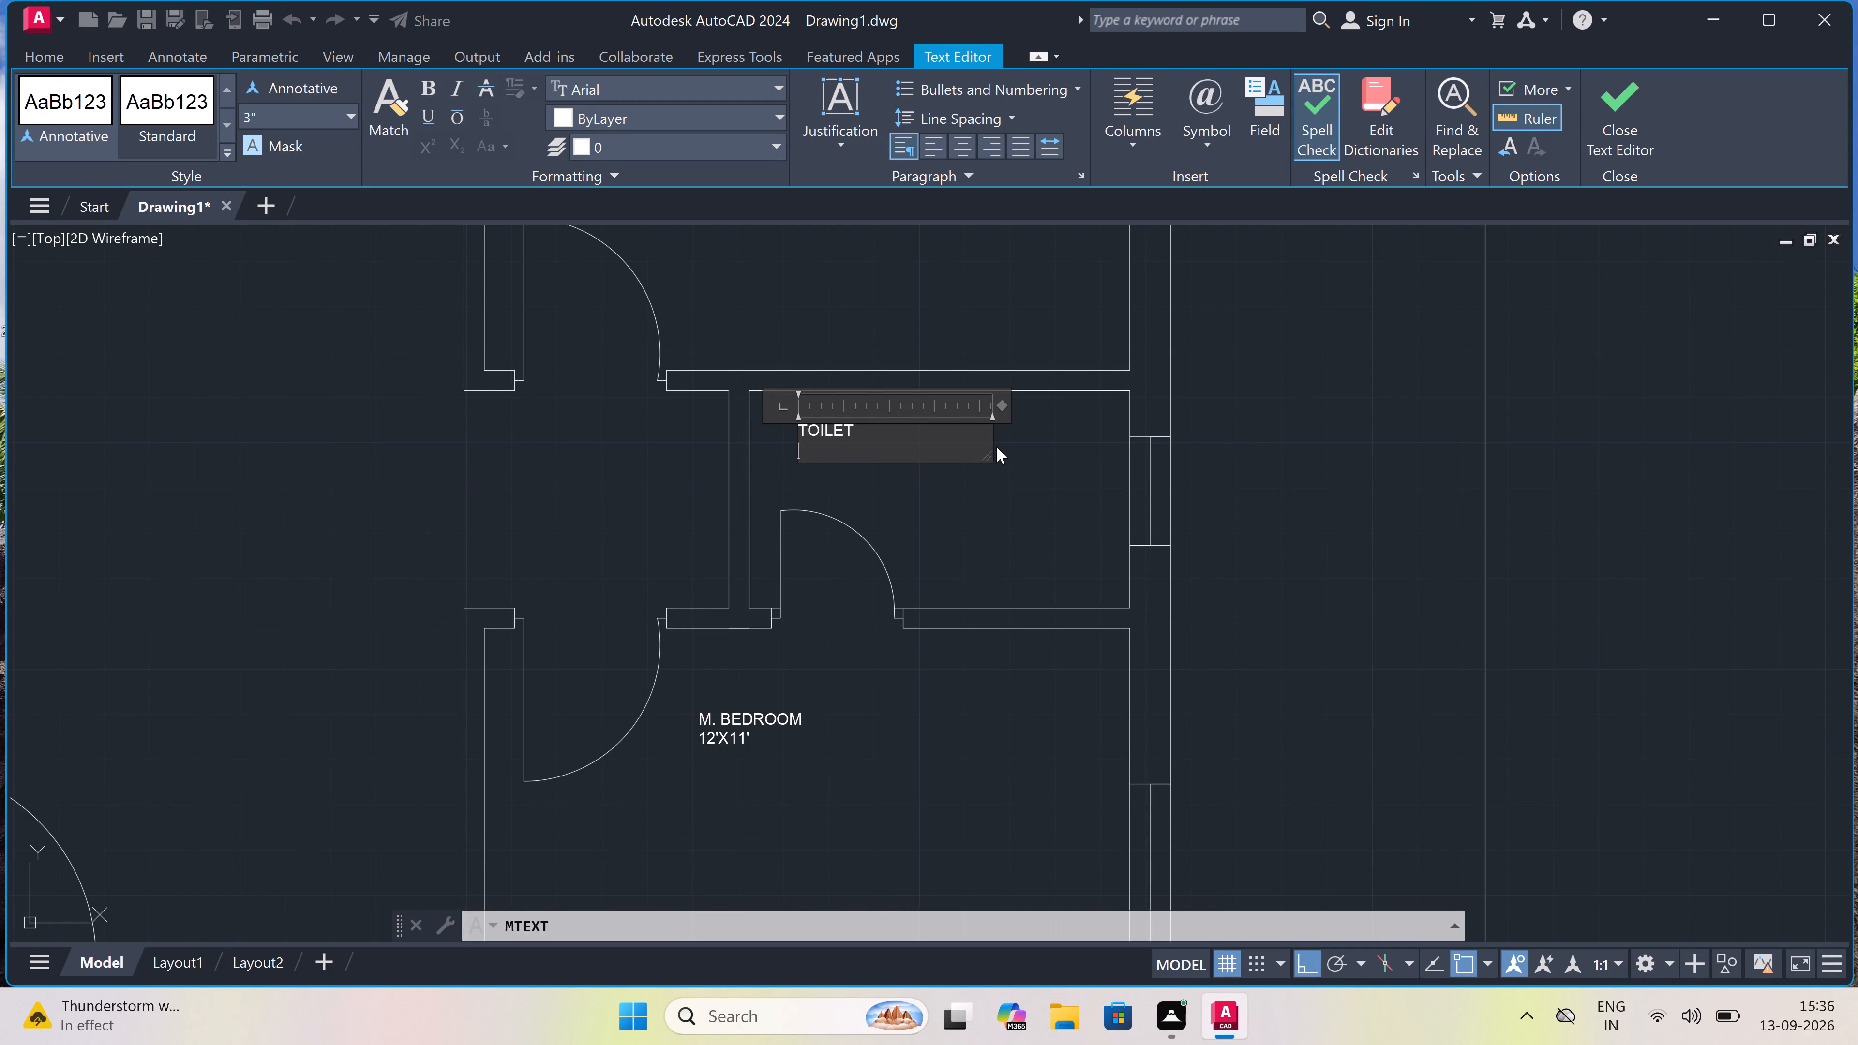
type("7'")
key("x")
type("4'")
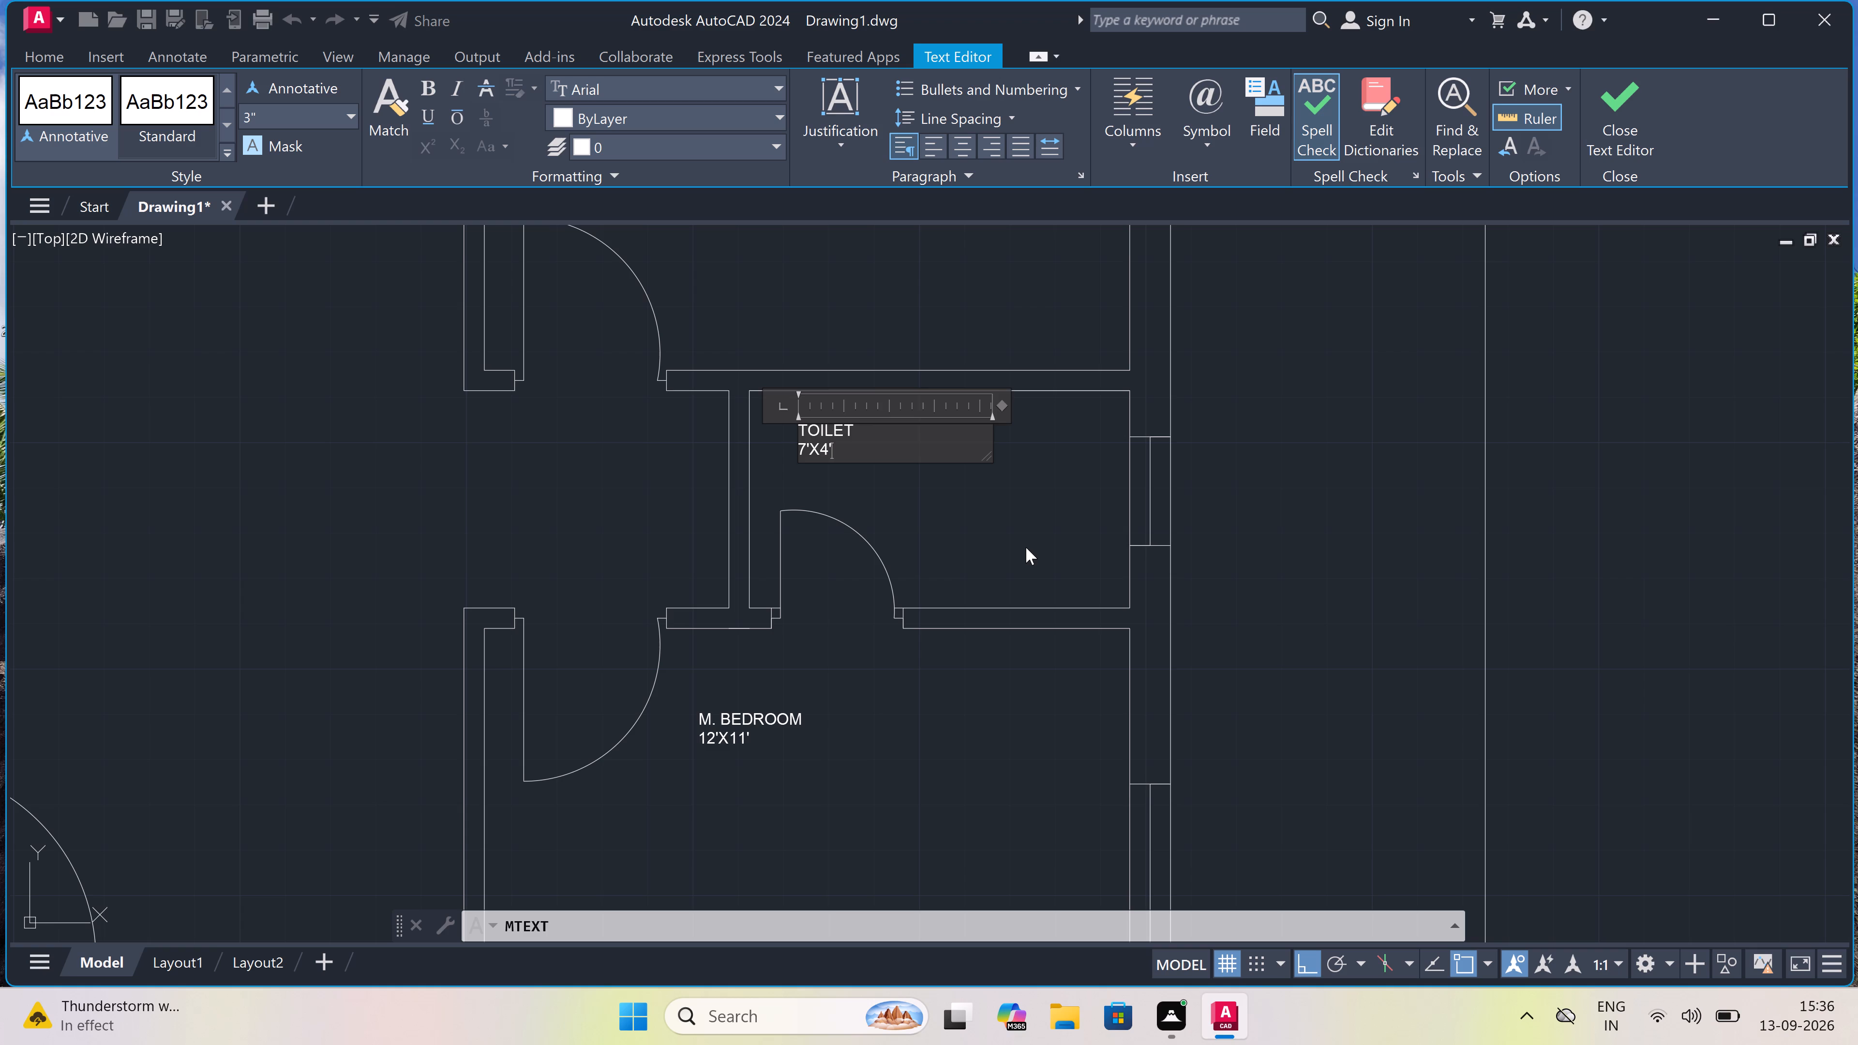
left_click(1026, 547)
scroll(1026, 547, "down", 3)
scroll(1021, 404, "up", 3)
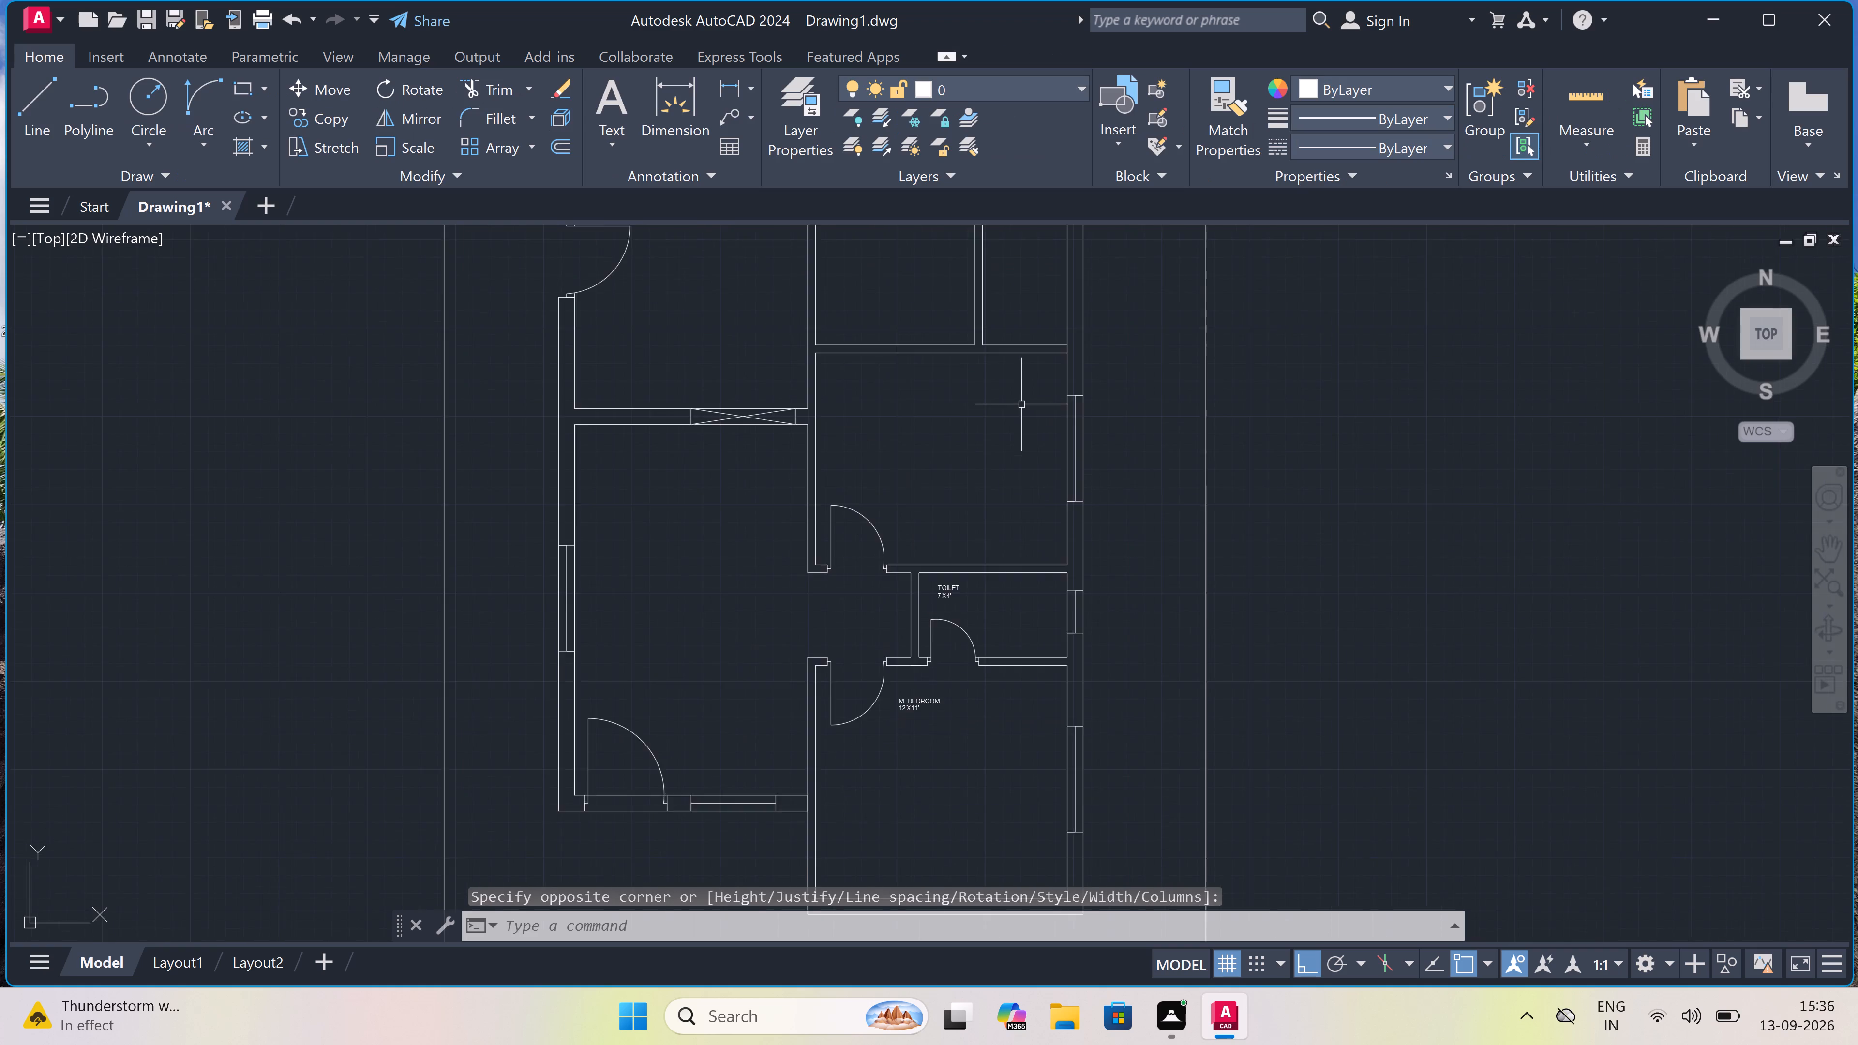
Add a multiline text label near the top of the room above the toilet reading "C.BEDROOM" with "12'X10'" on the second line.
type("MT")
key("space")
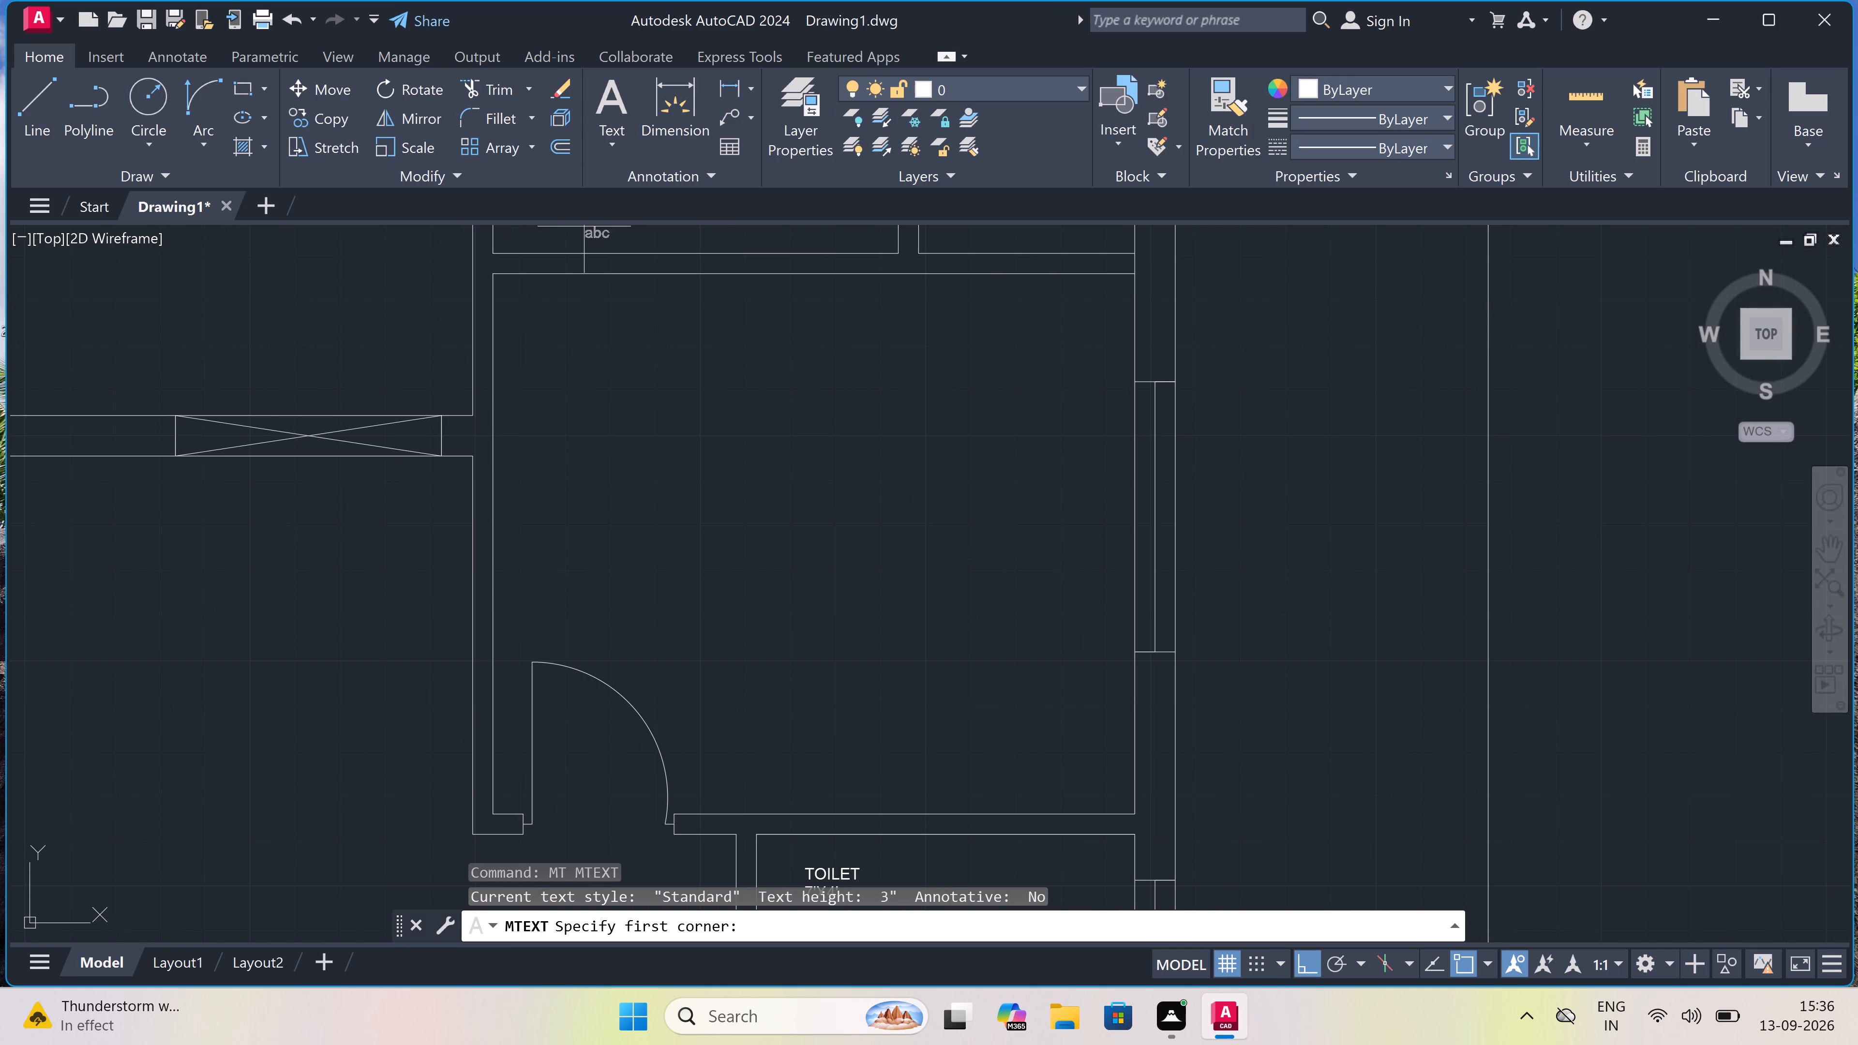
left_click_drag(512, 304, 550, 328)
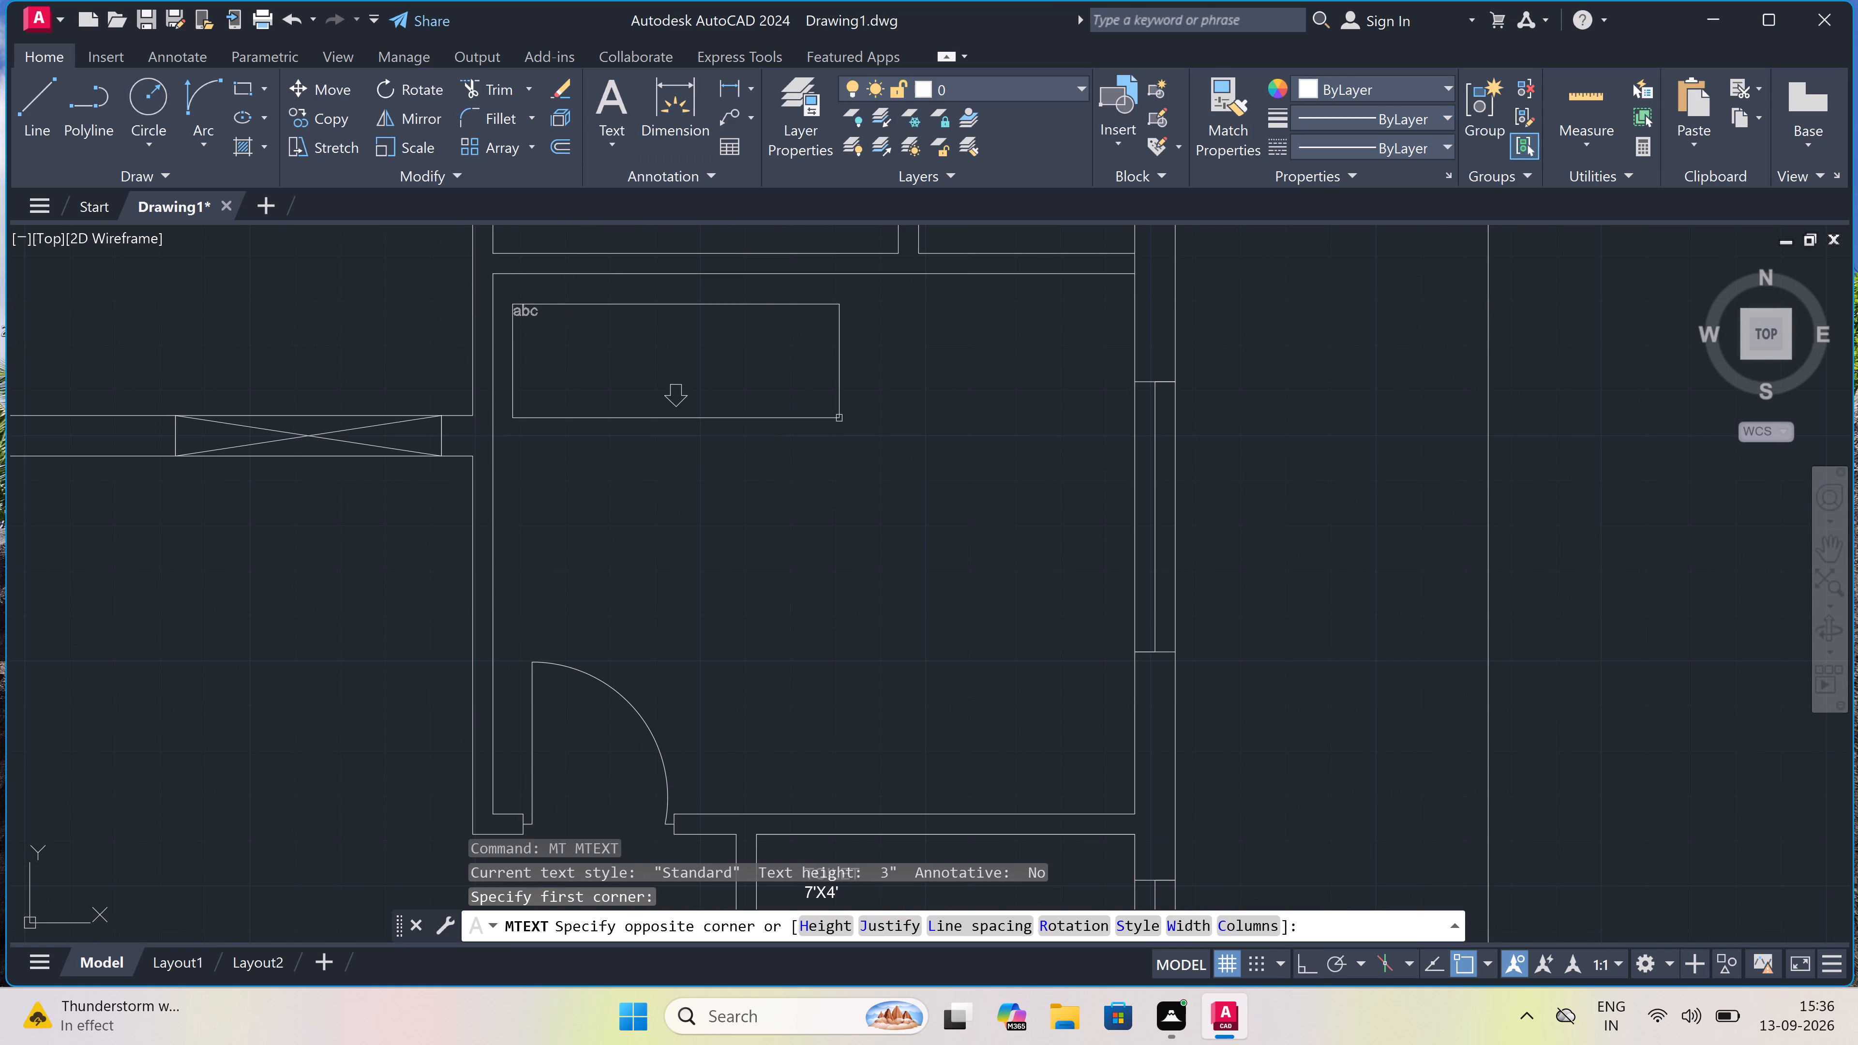
left_click(868, 414)
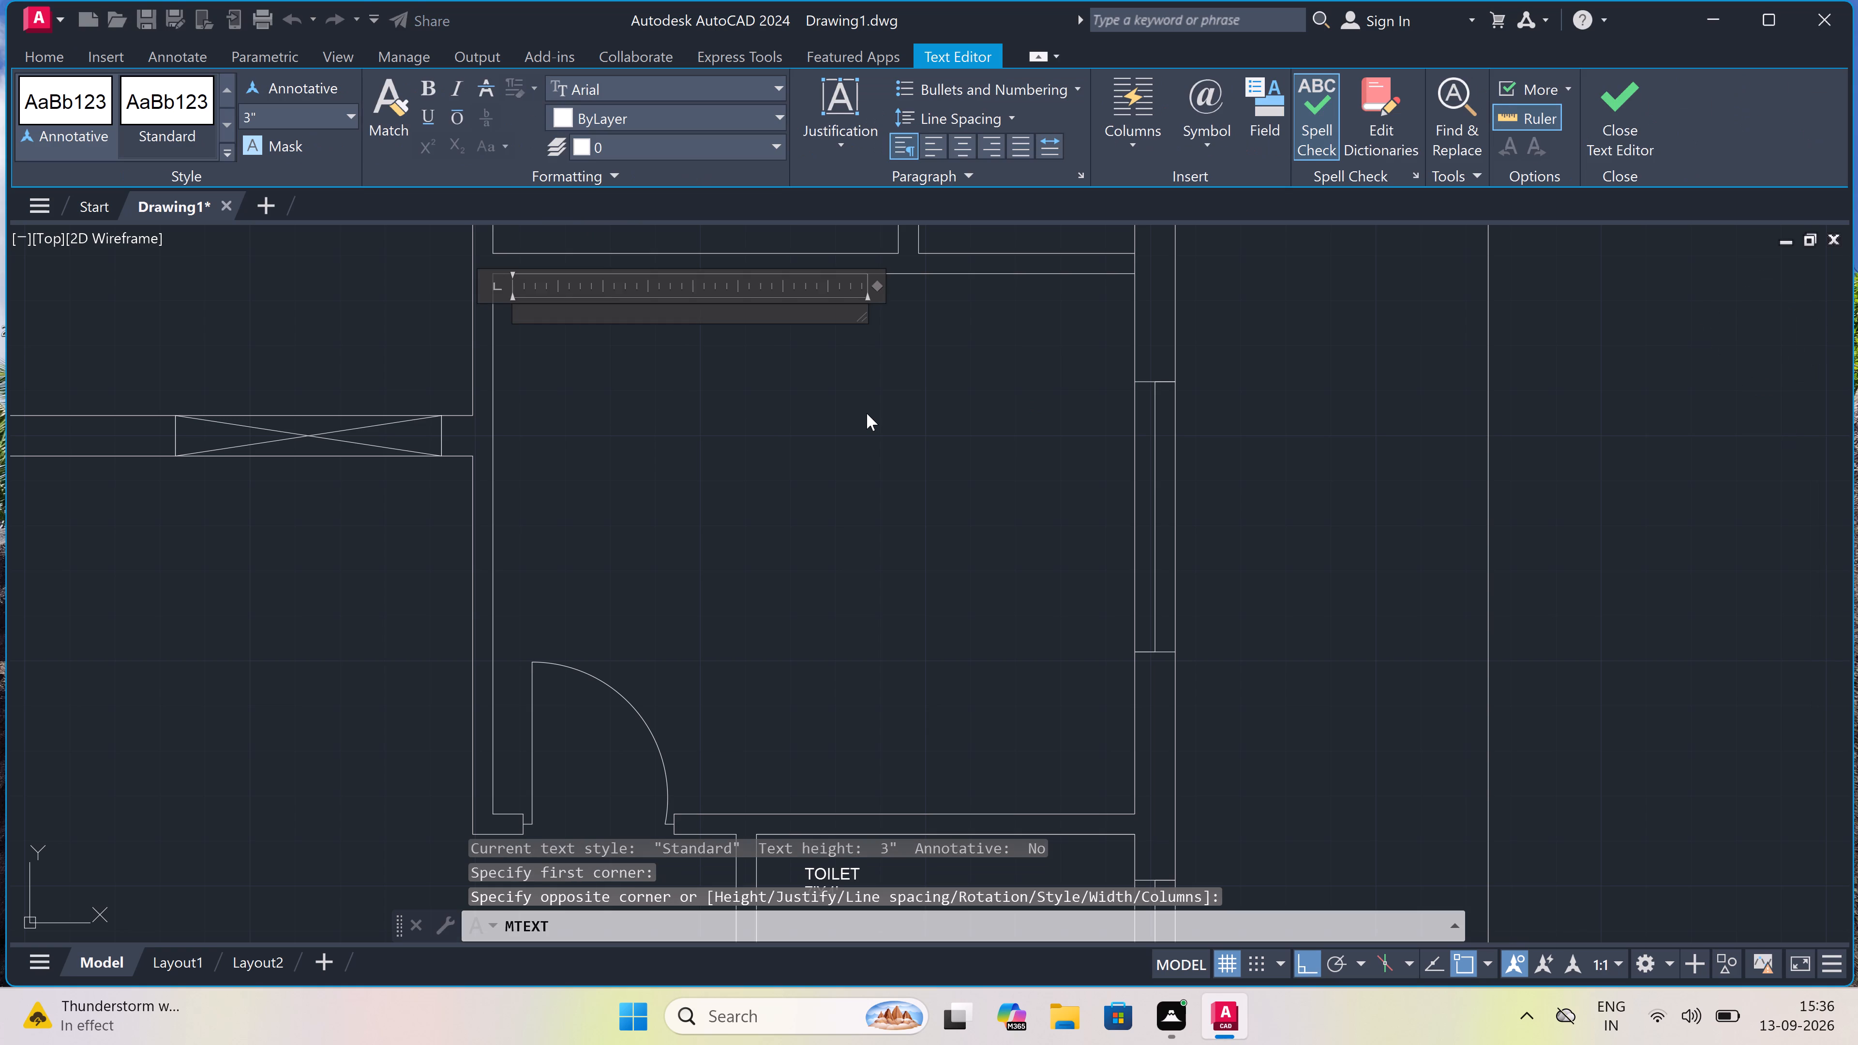
type("C.BED")
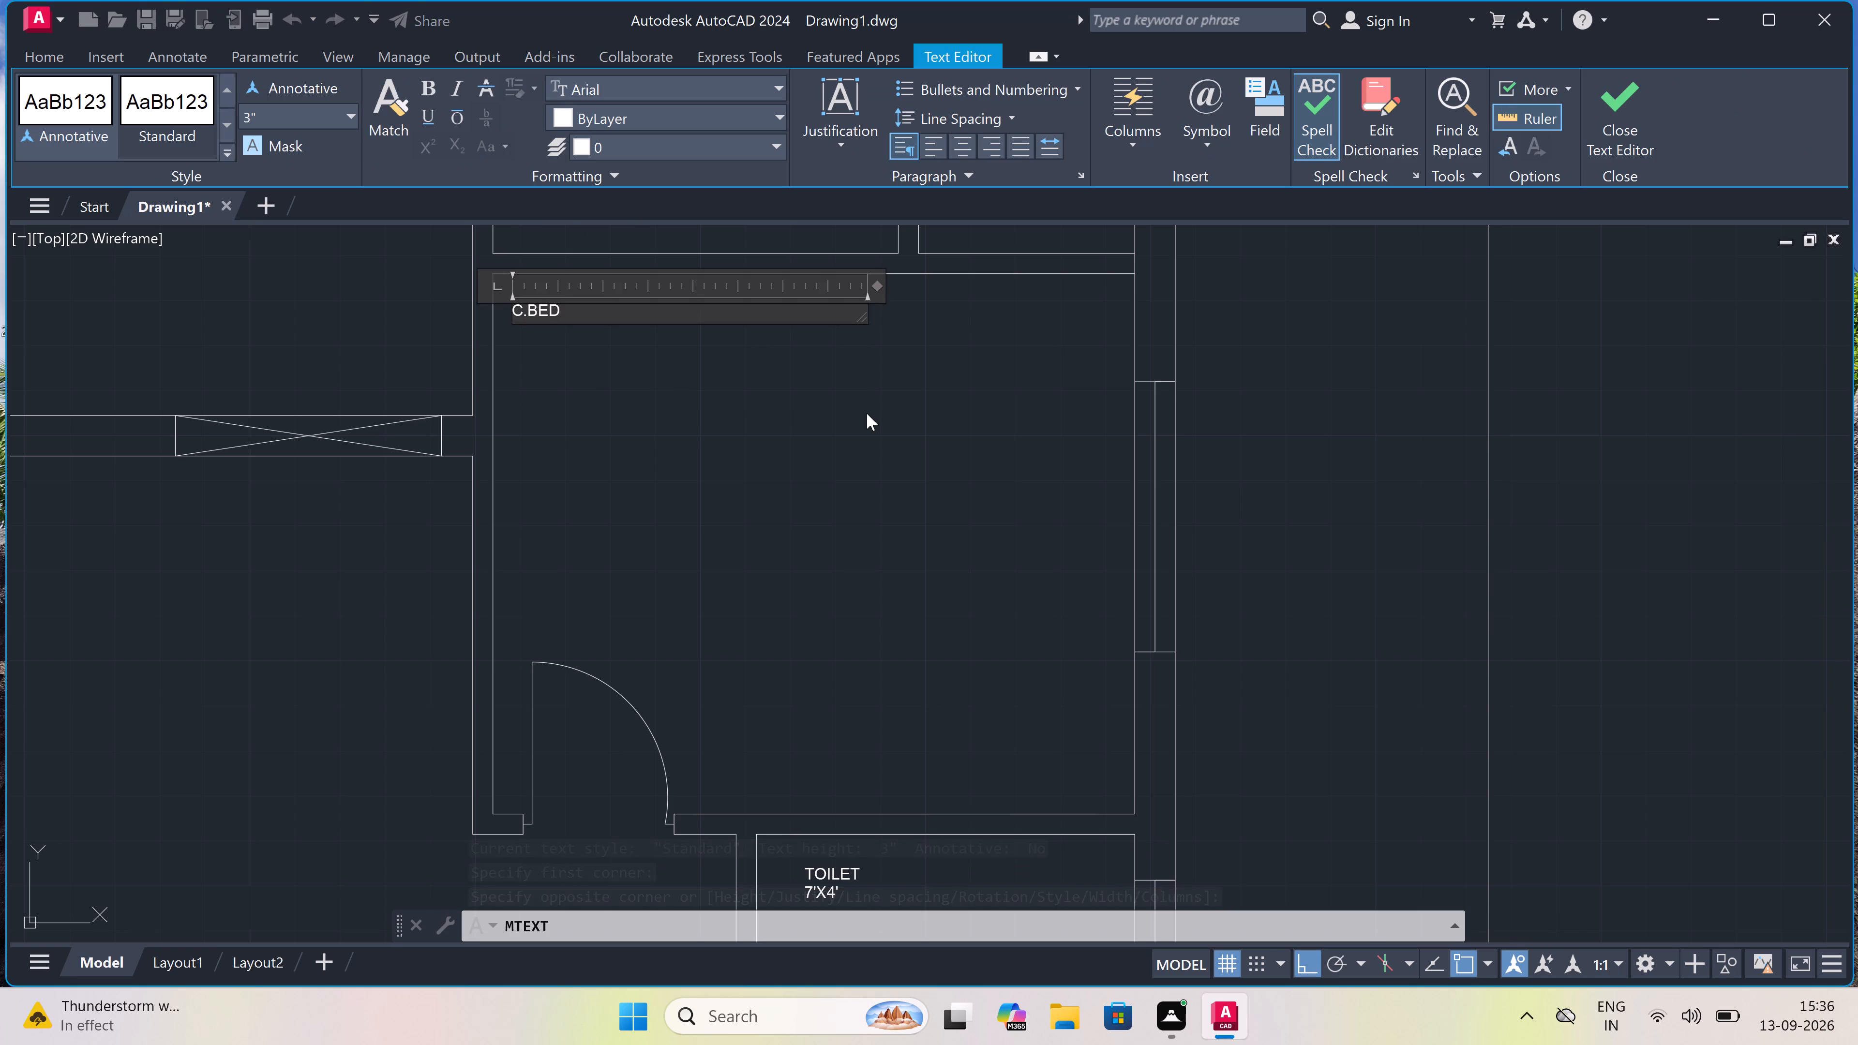
key("r")
type("OOM")
key("Return")
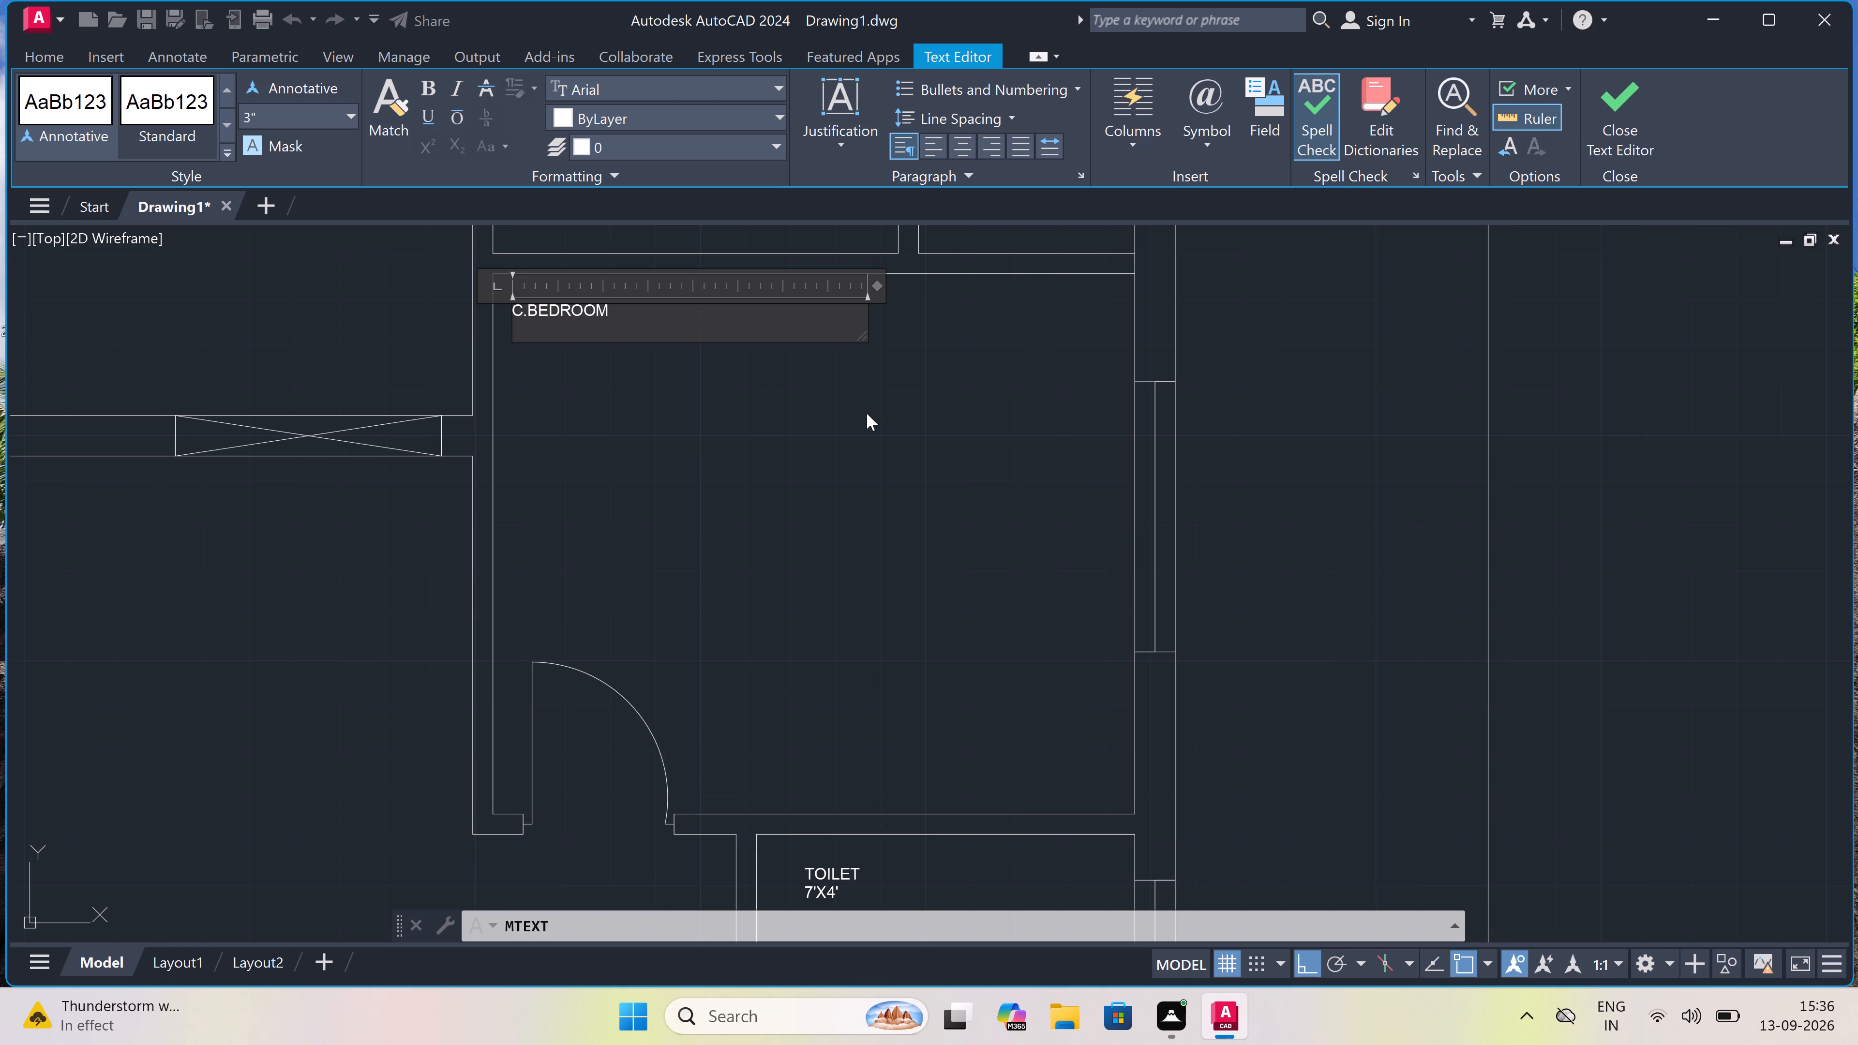
type("12'")
type("X10'")
left_click_drag(734, 437, 730, 434)
Move the C.BEDROOM label horizontally to the right, closer to the middle of its room.
left_click(547, 318)
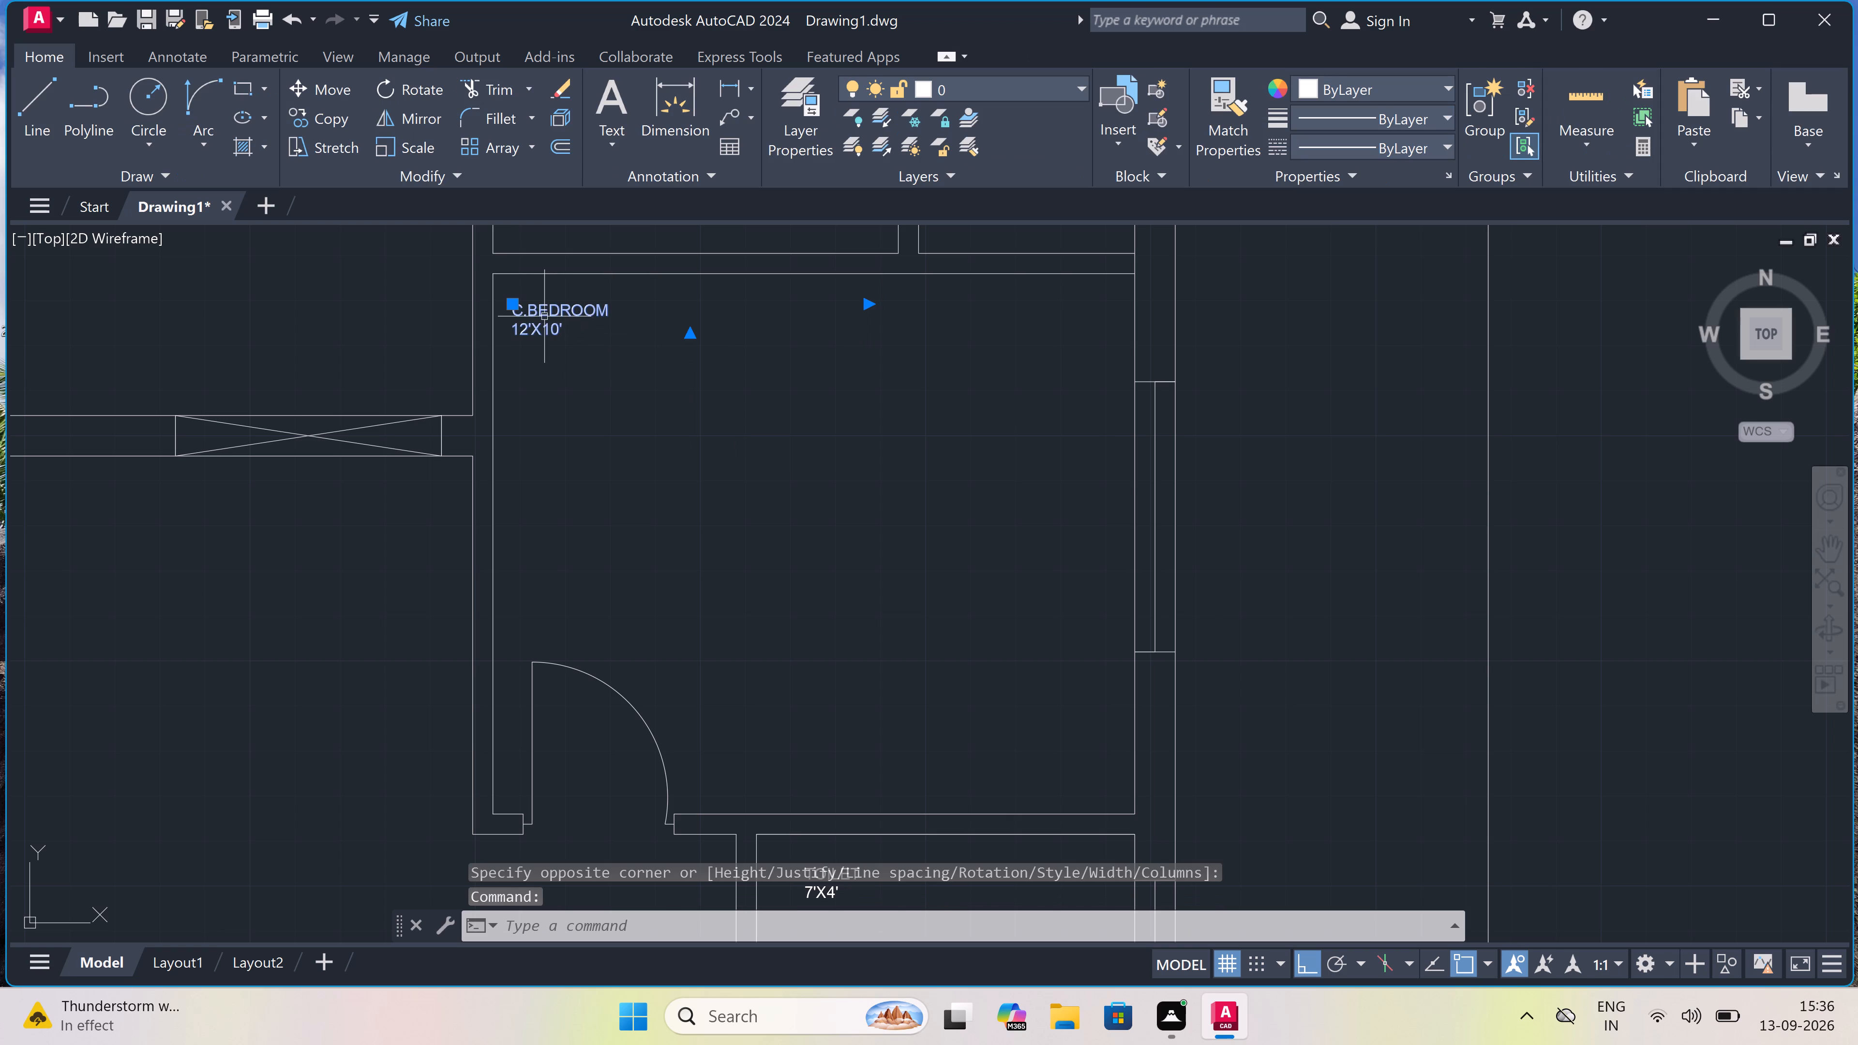
double_click(517, 303)
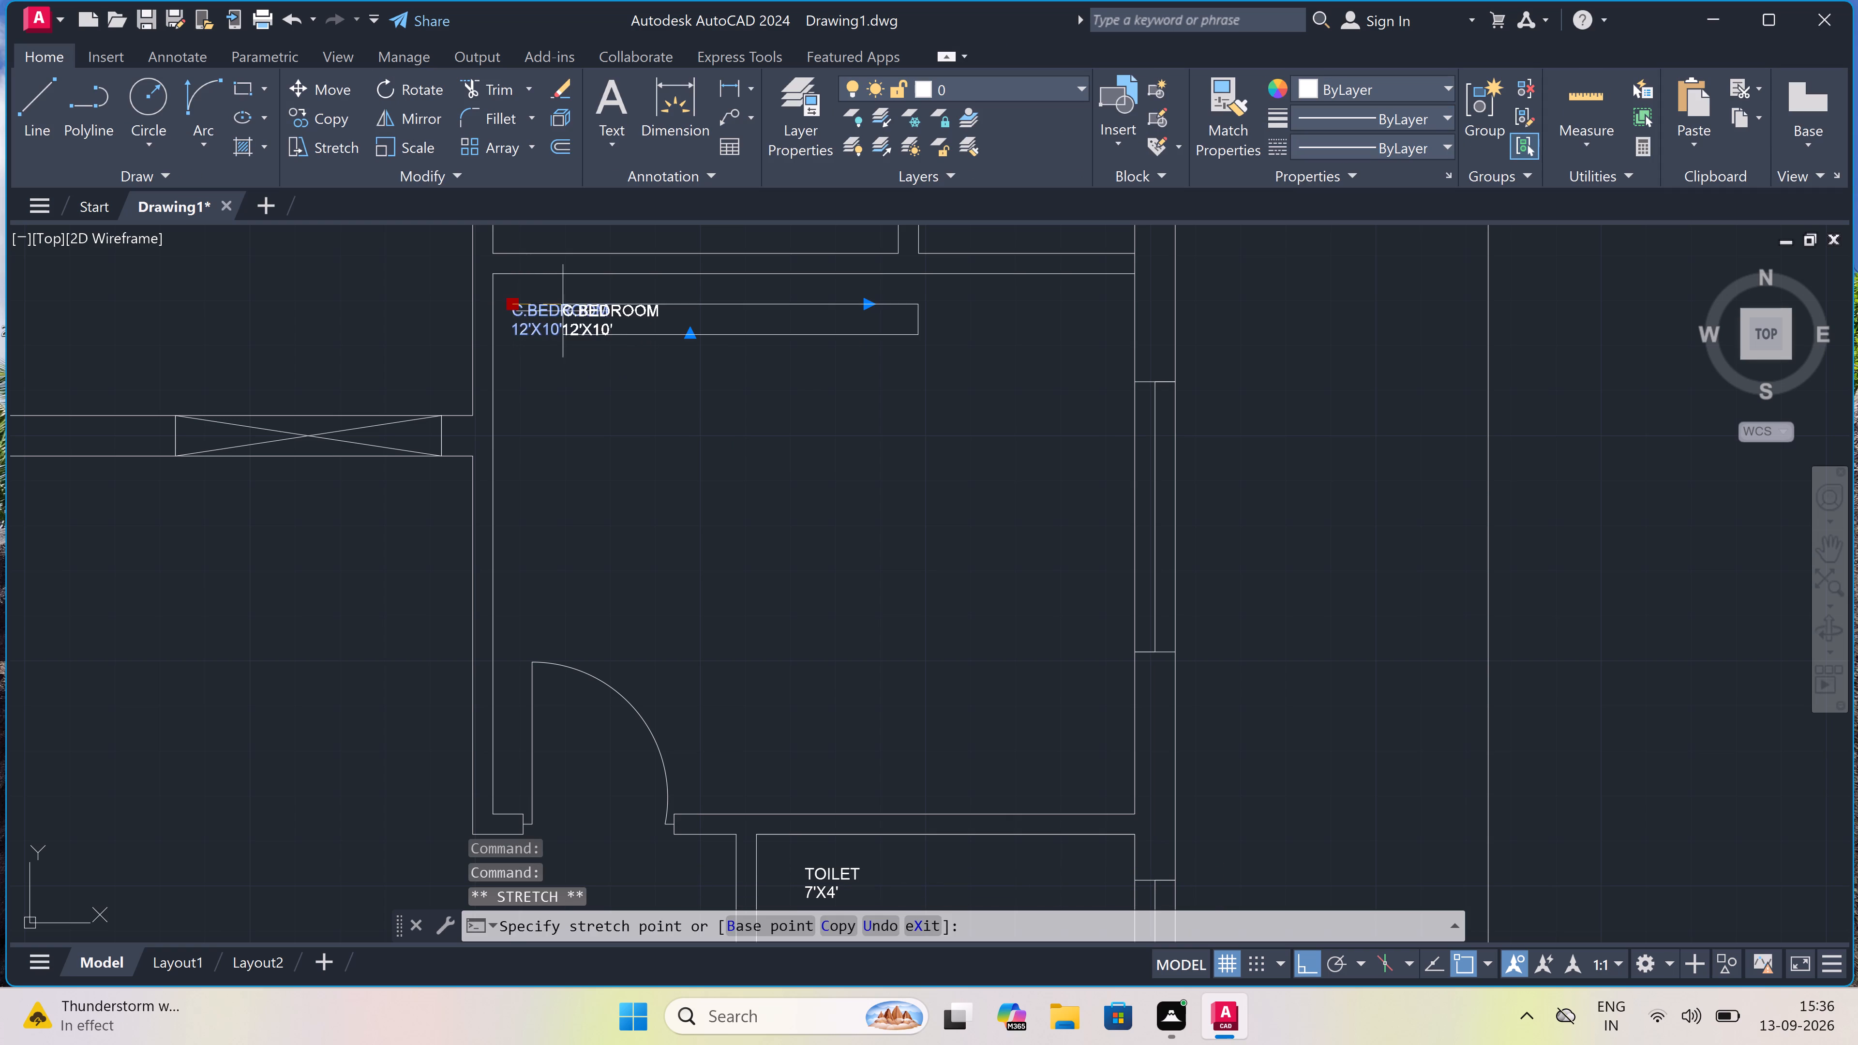
left_click(596, 309)
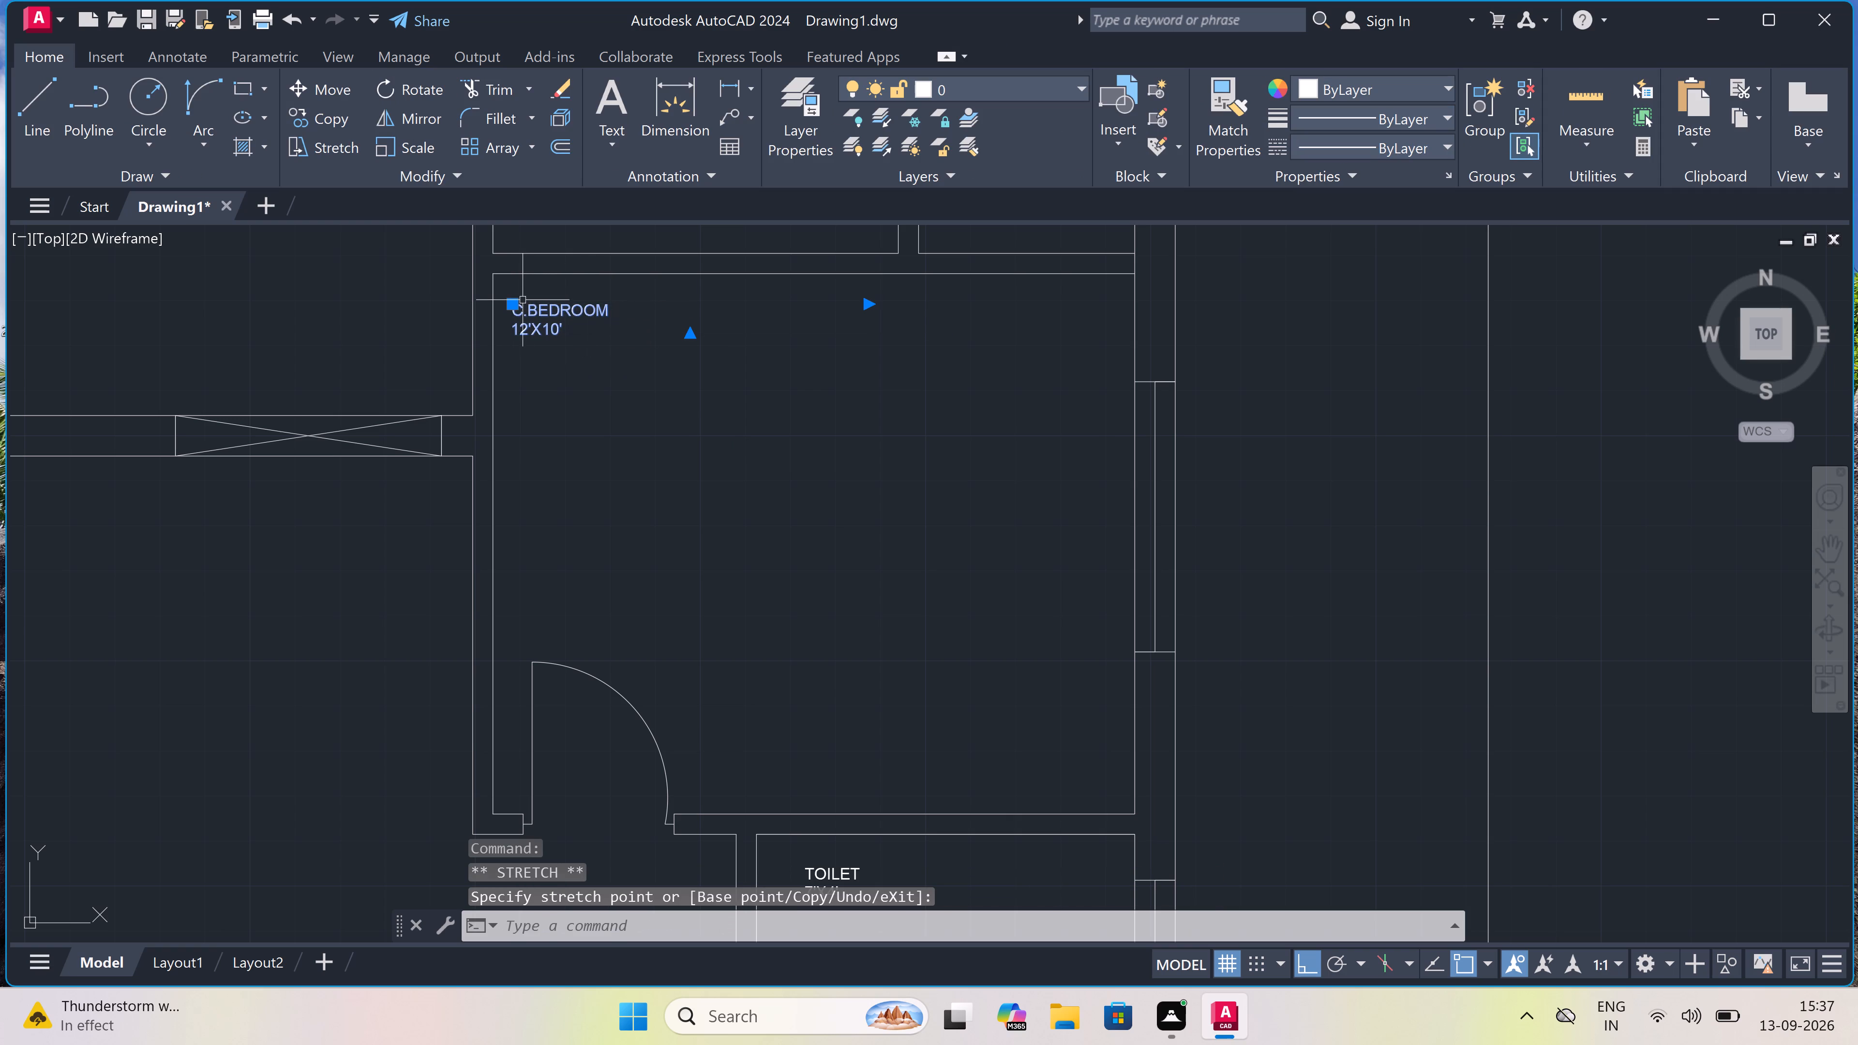
left_click_drag(512, 302, 631, 301)
left_click(645, 301)
key("Escape")
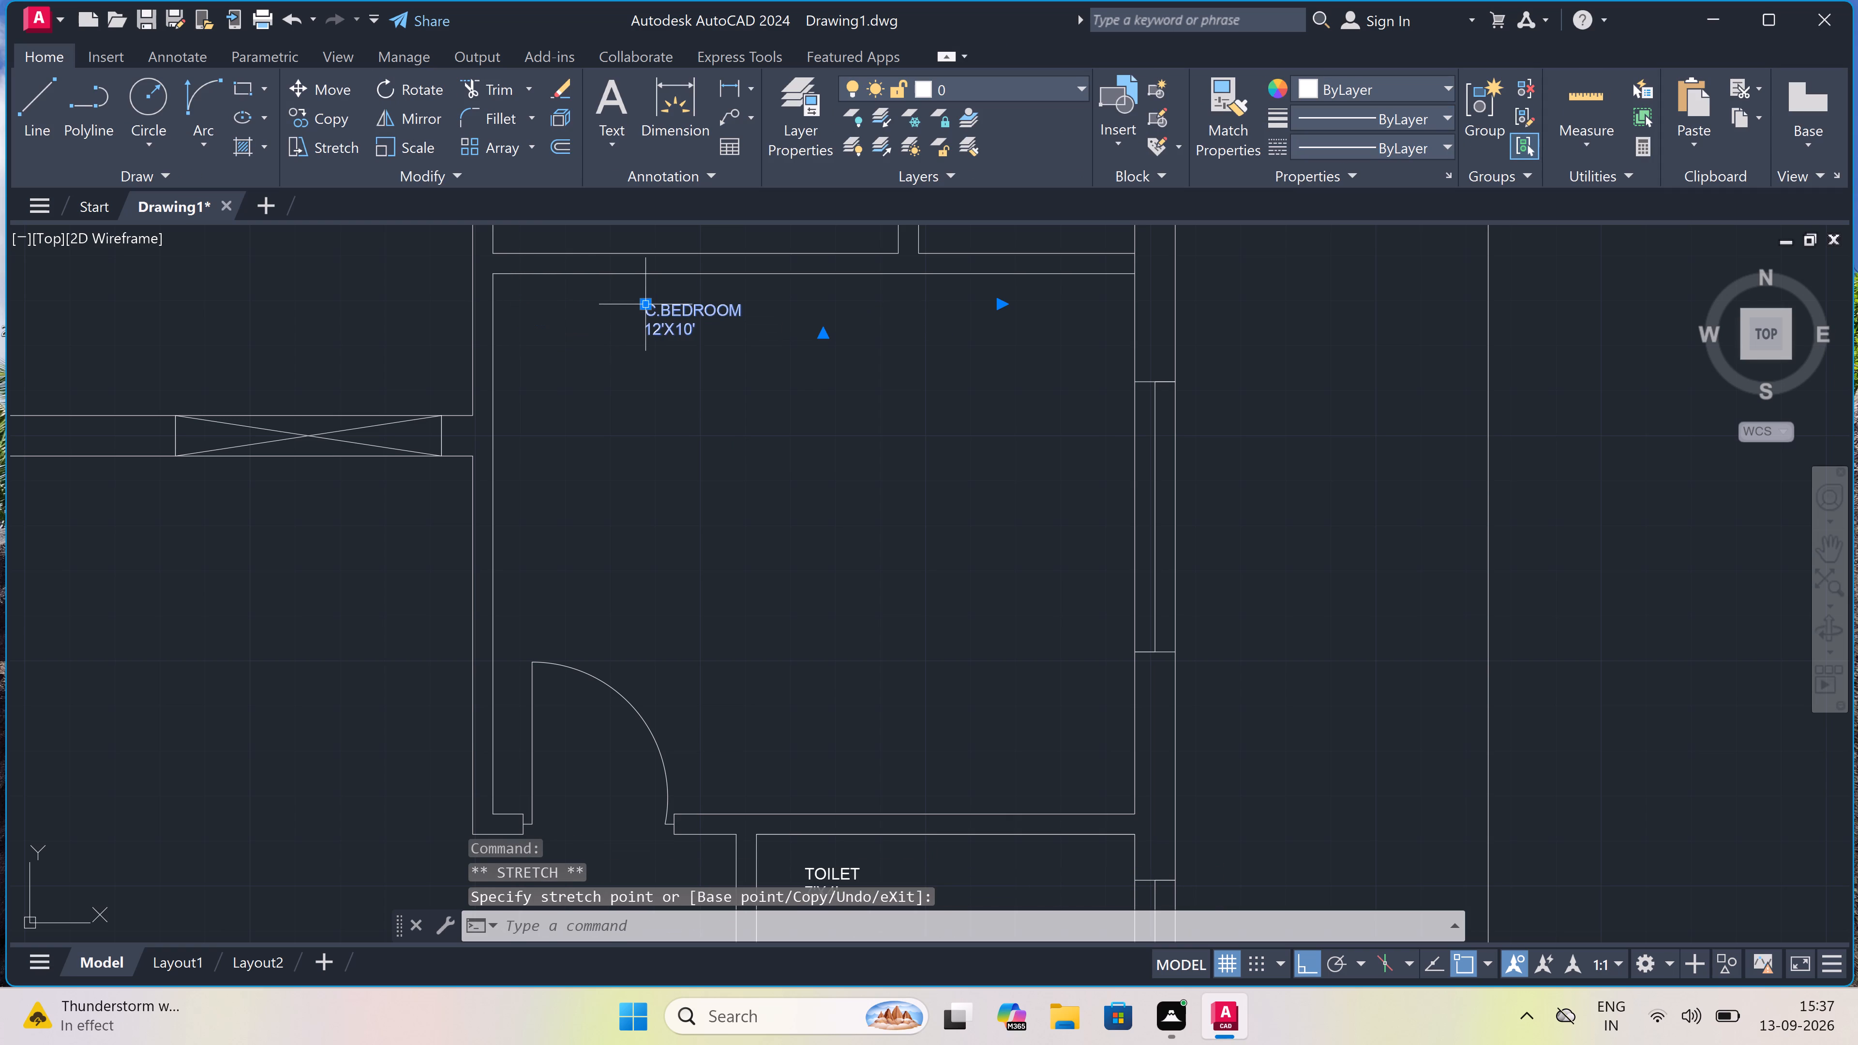
Draw two short lines across the wall between the top-left and top-middle rooms to mark the ends of an opening.
scroll(647, 300, "down", 4)
scroll(658, 251, "up", 4)
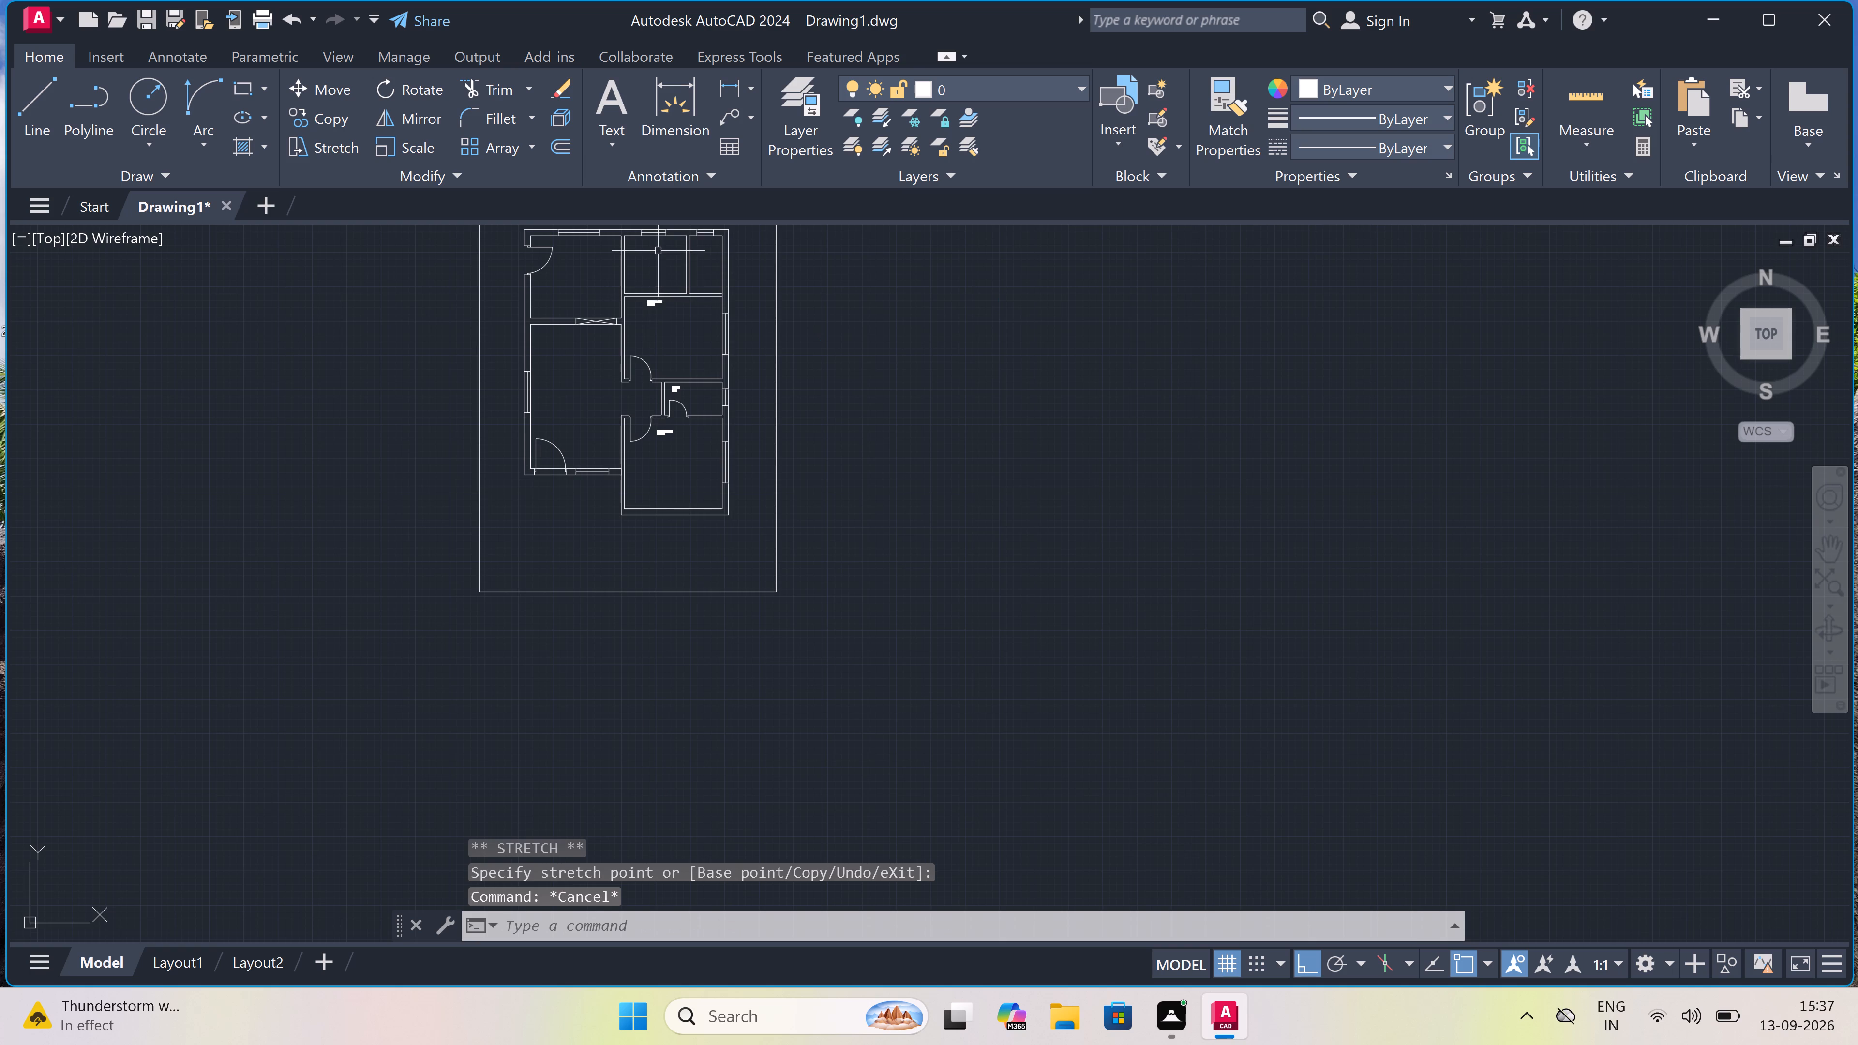
scroll(658, 254, "down", 5)
scroll(652, 224, "up", 4)
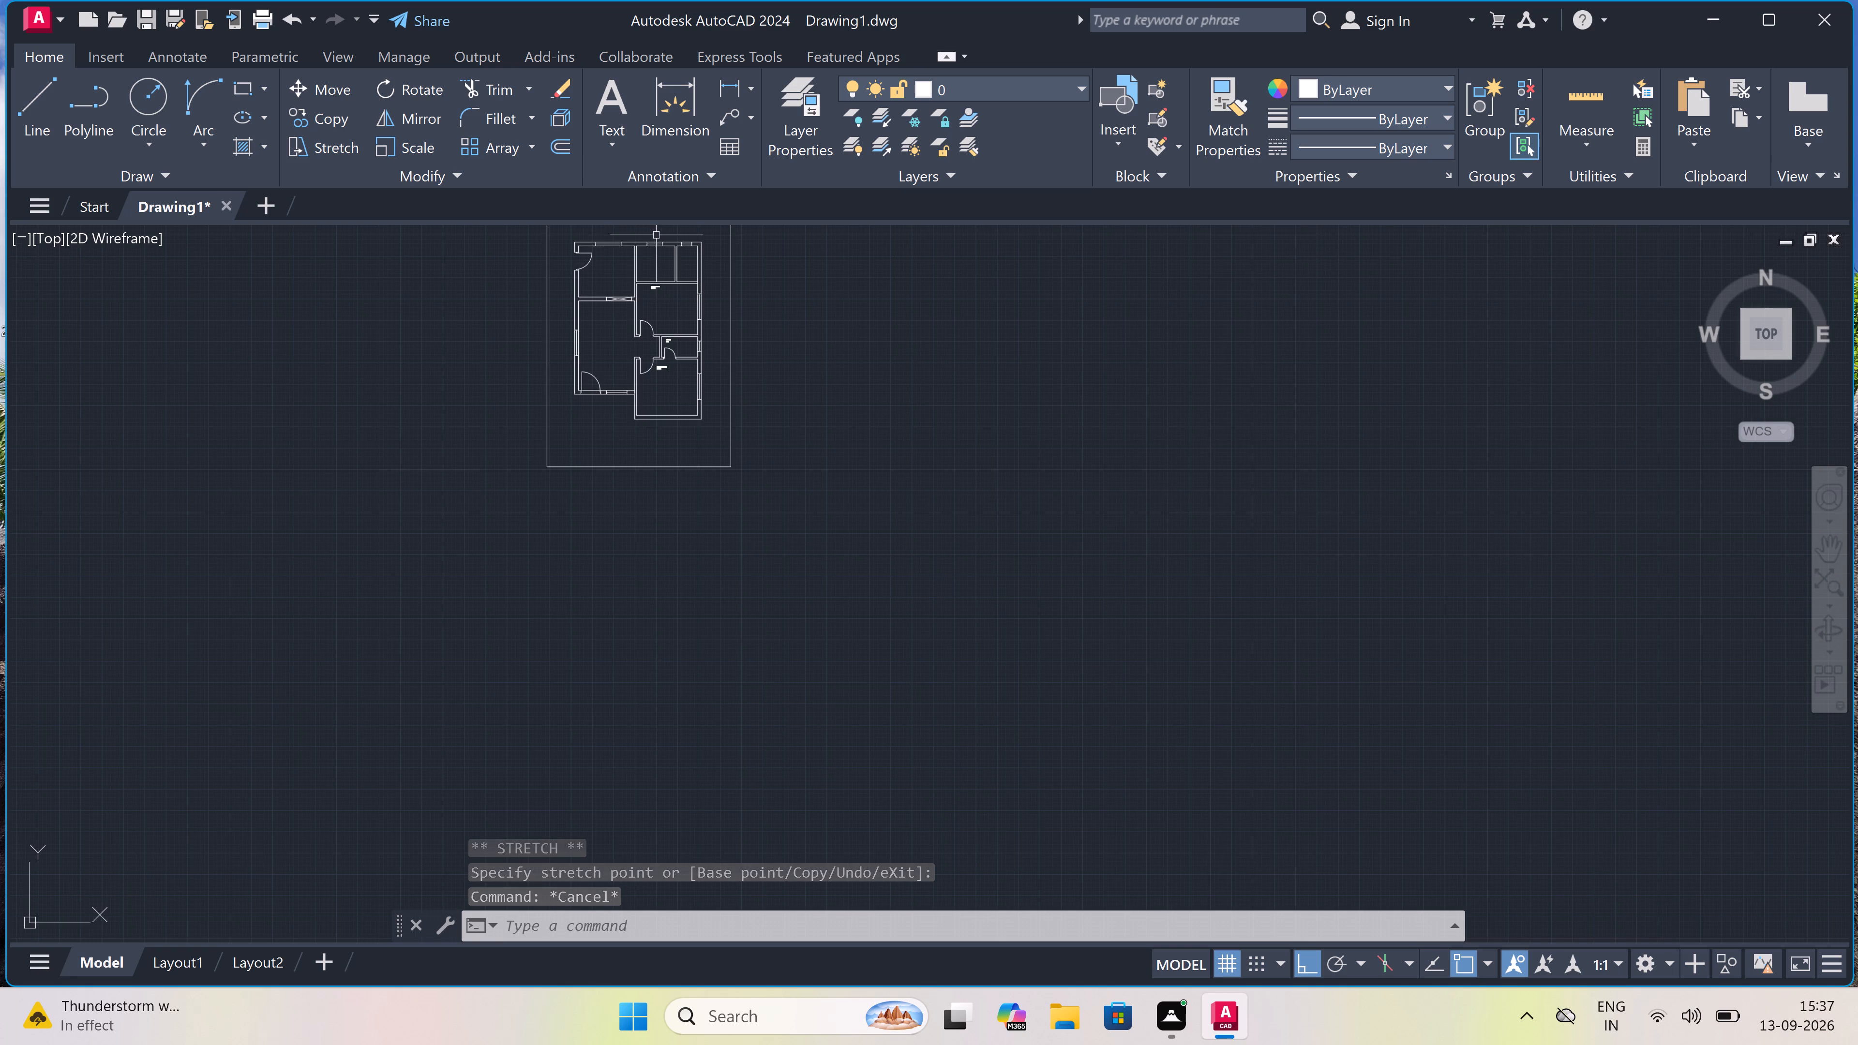
scroll(655, 233, "up", 5)
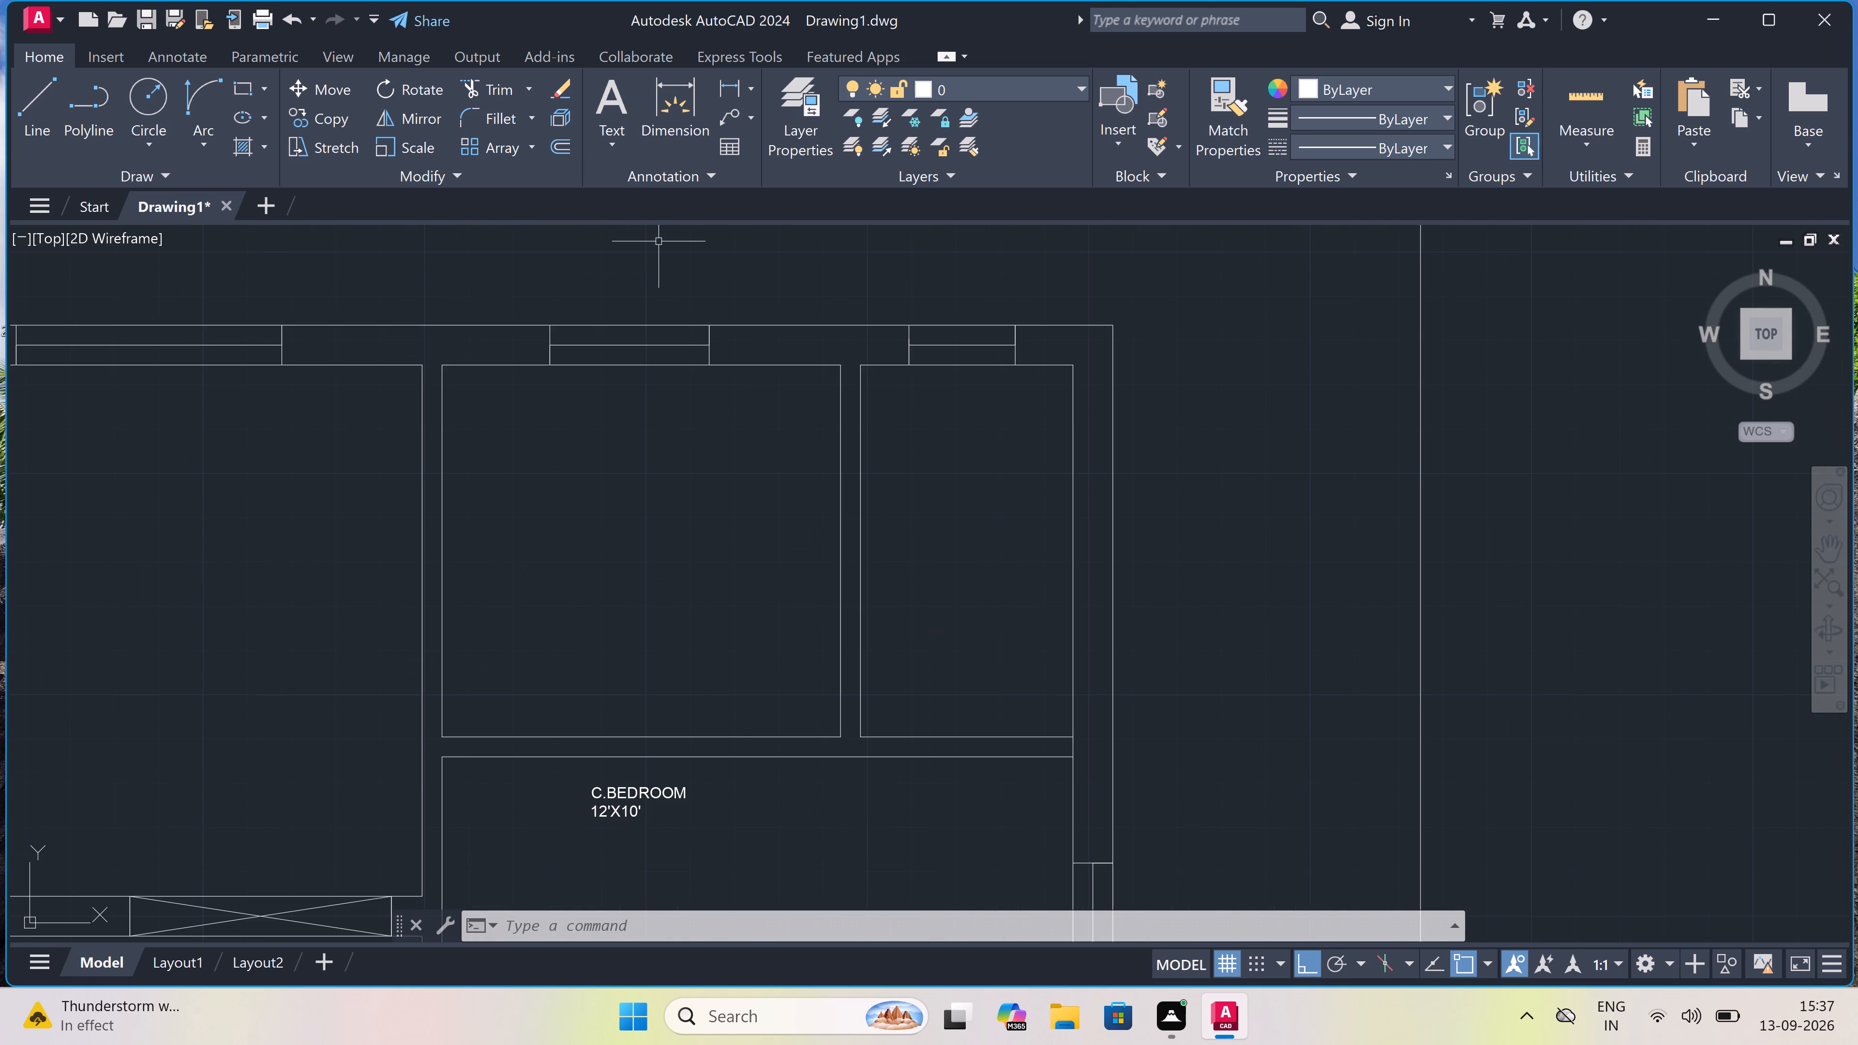
key("l")
key("space")
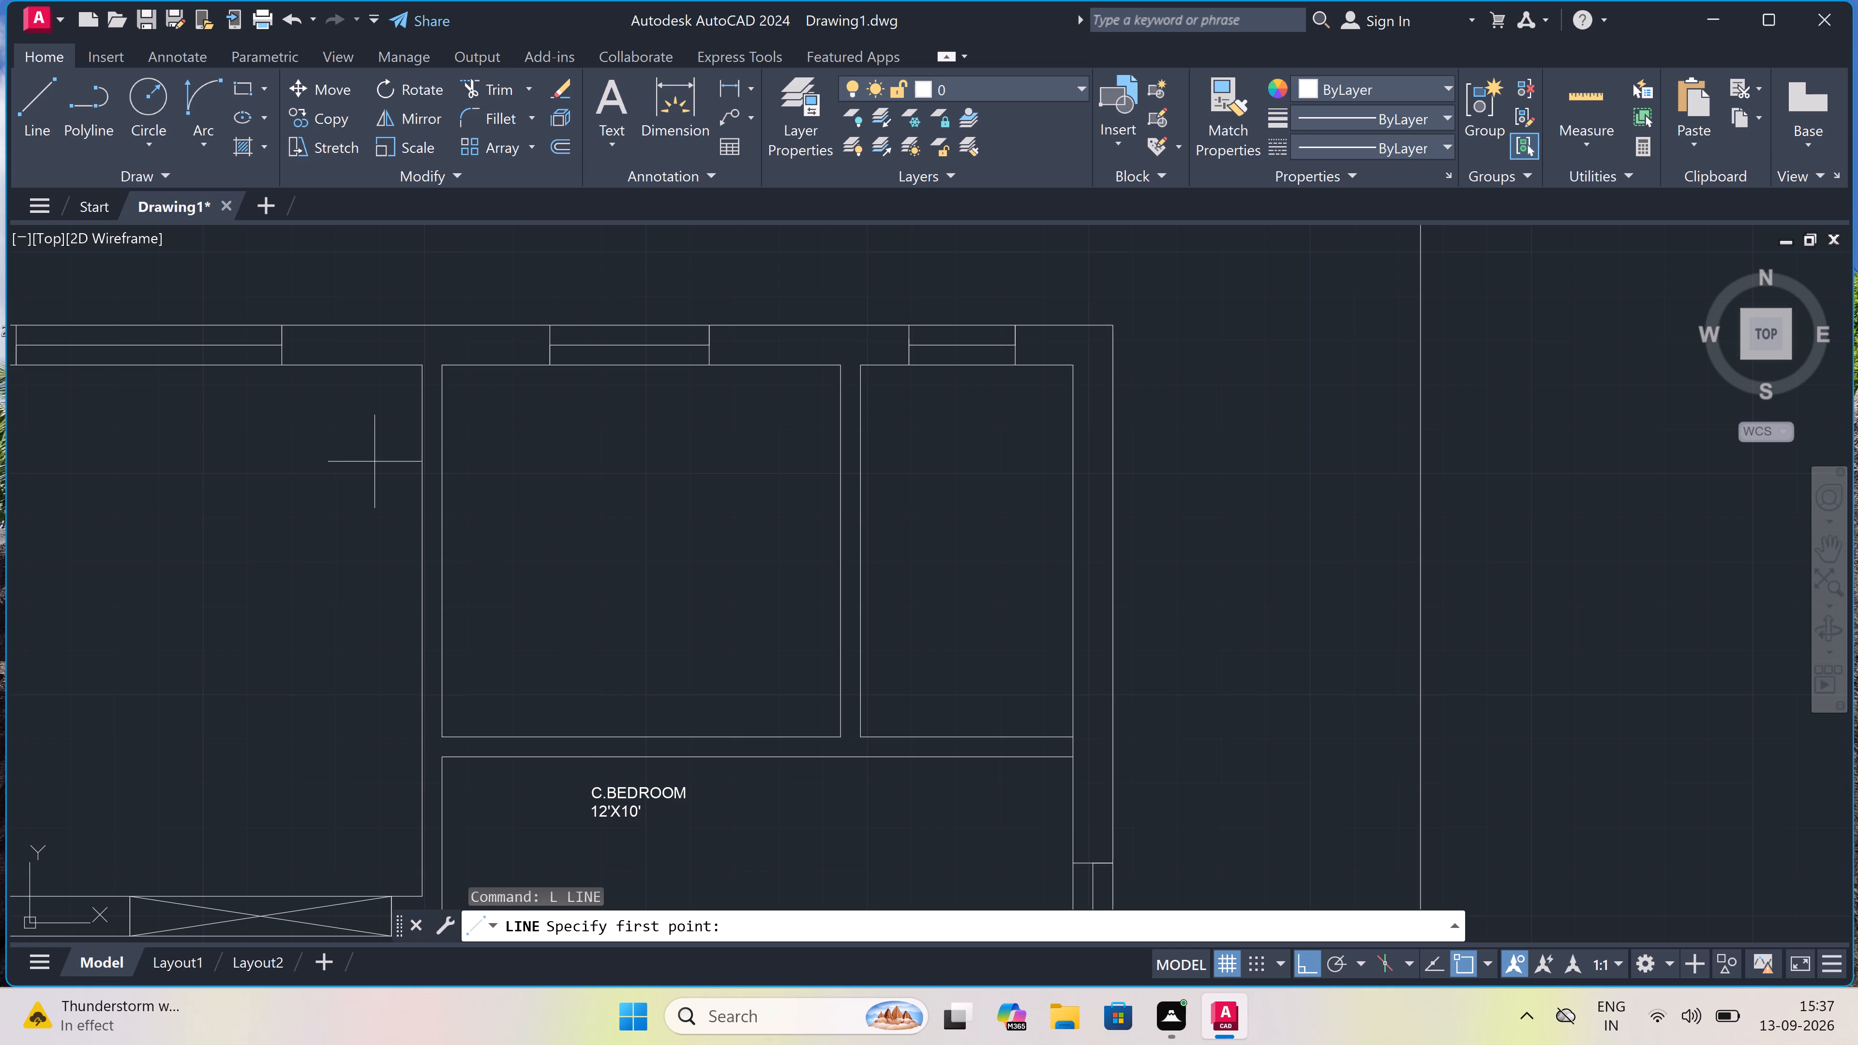
left_click(419, 454)
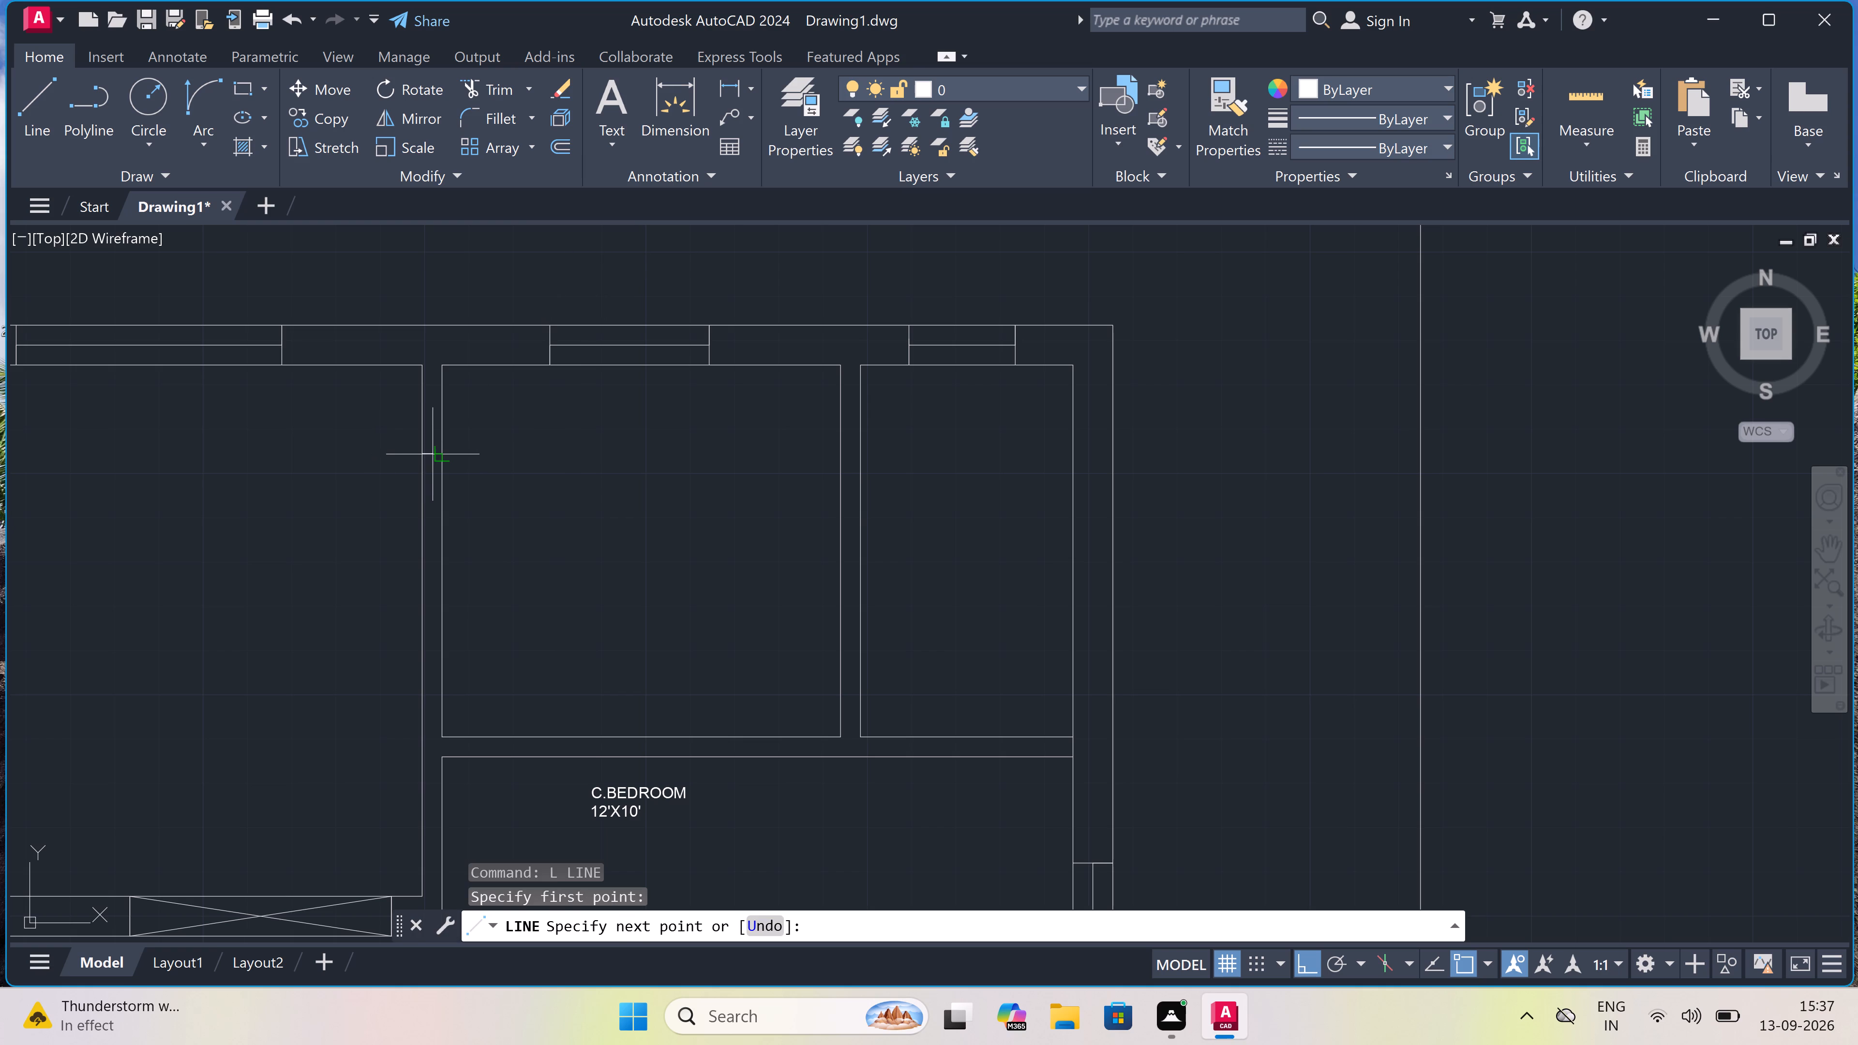
left_click(436, 454)
key("Escape")
key("space")
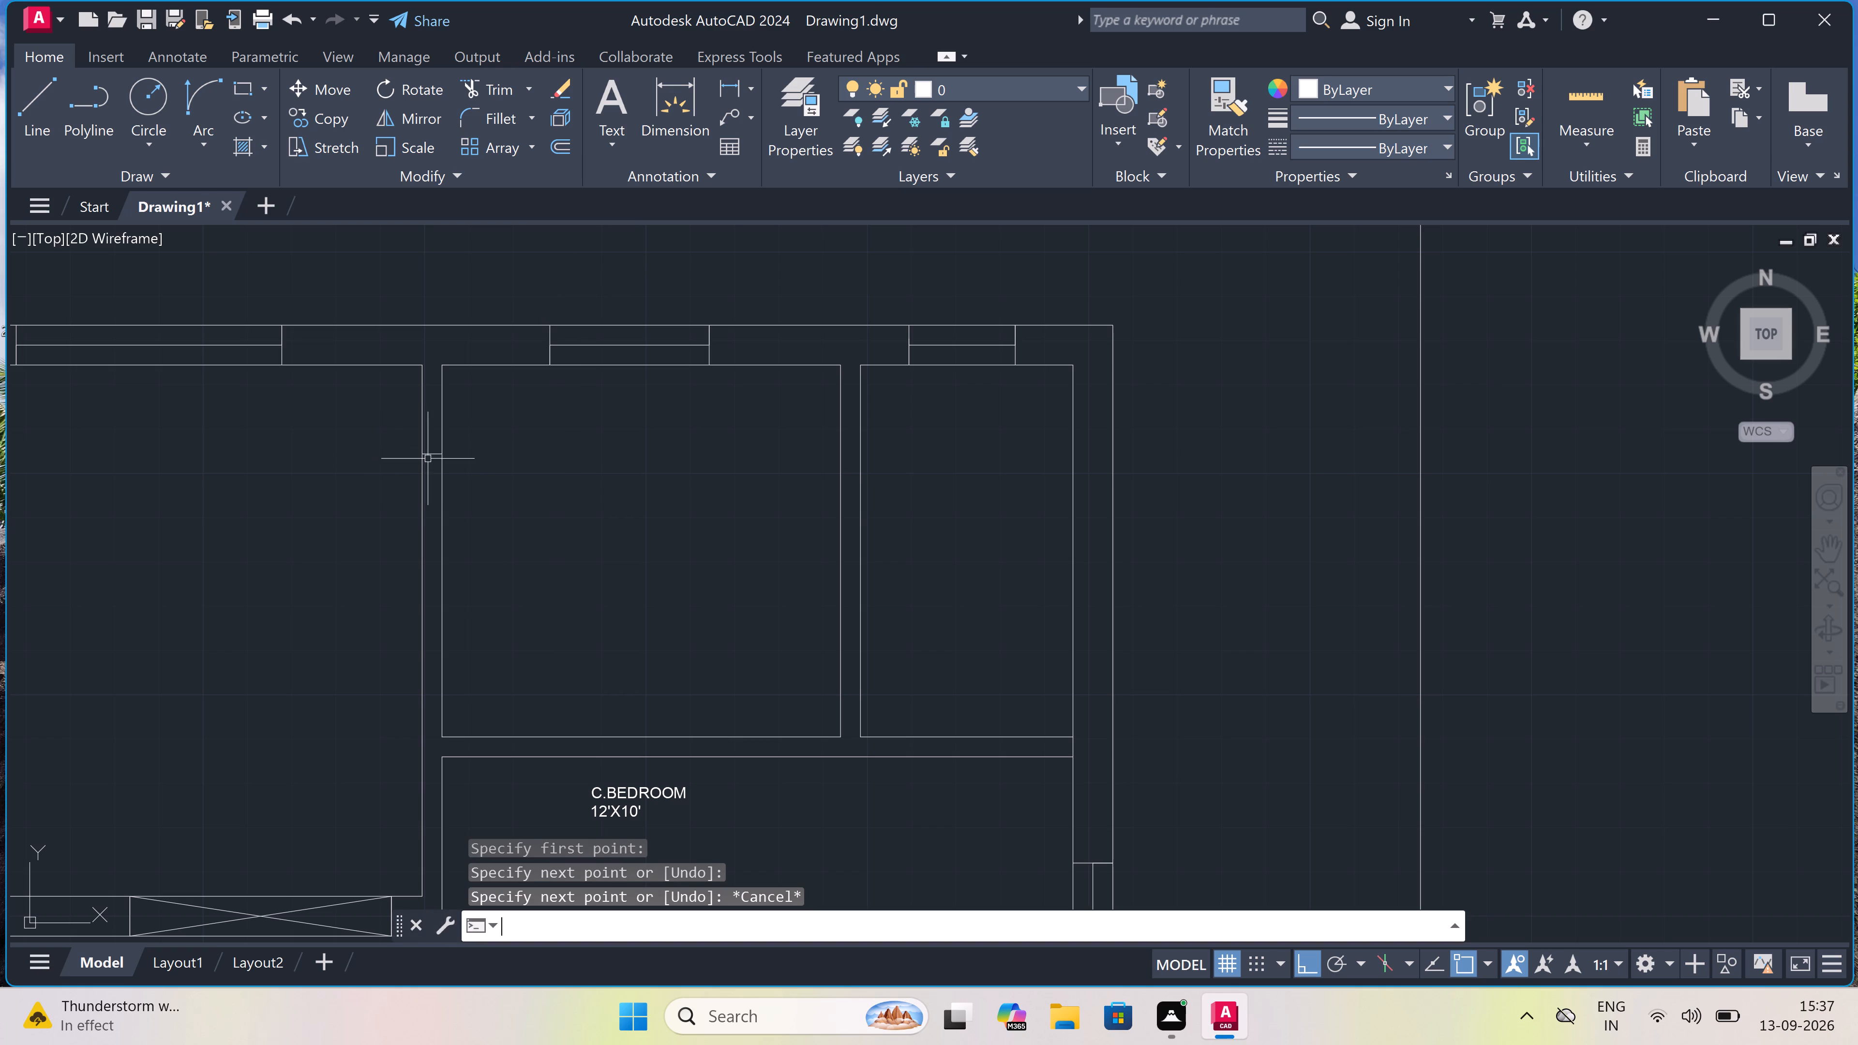
left_click(423, 678)
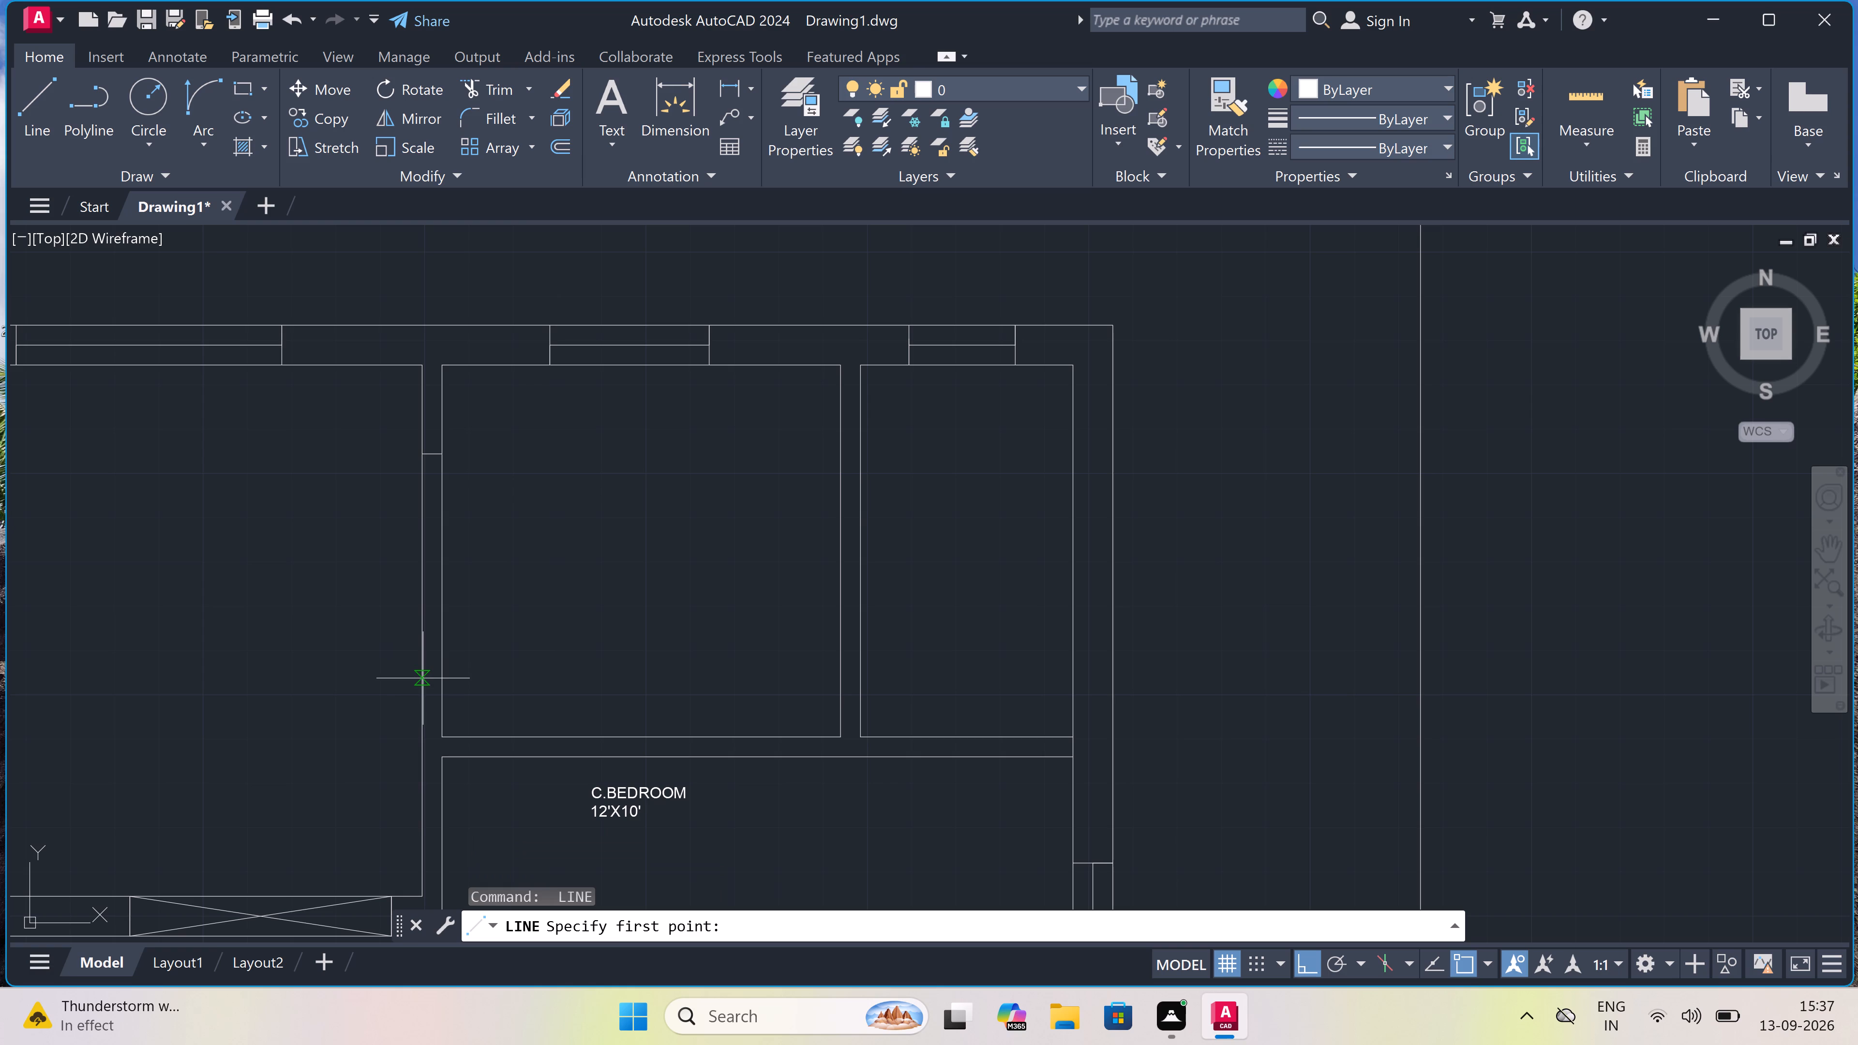
double_click(434, 678)
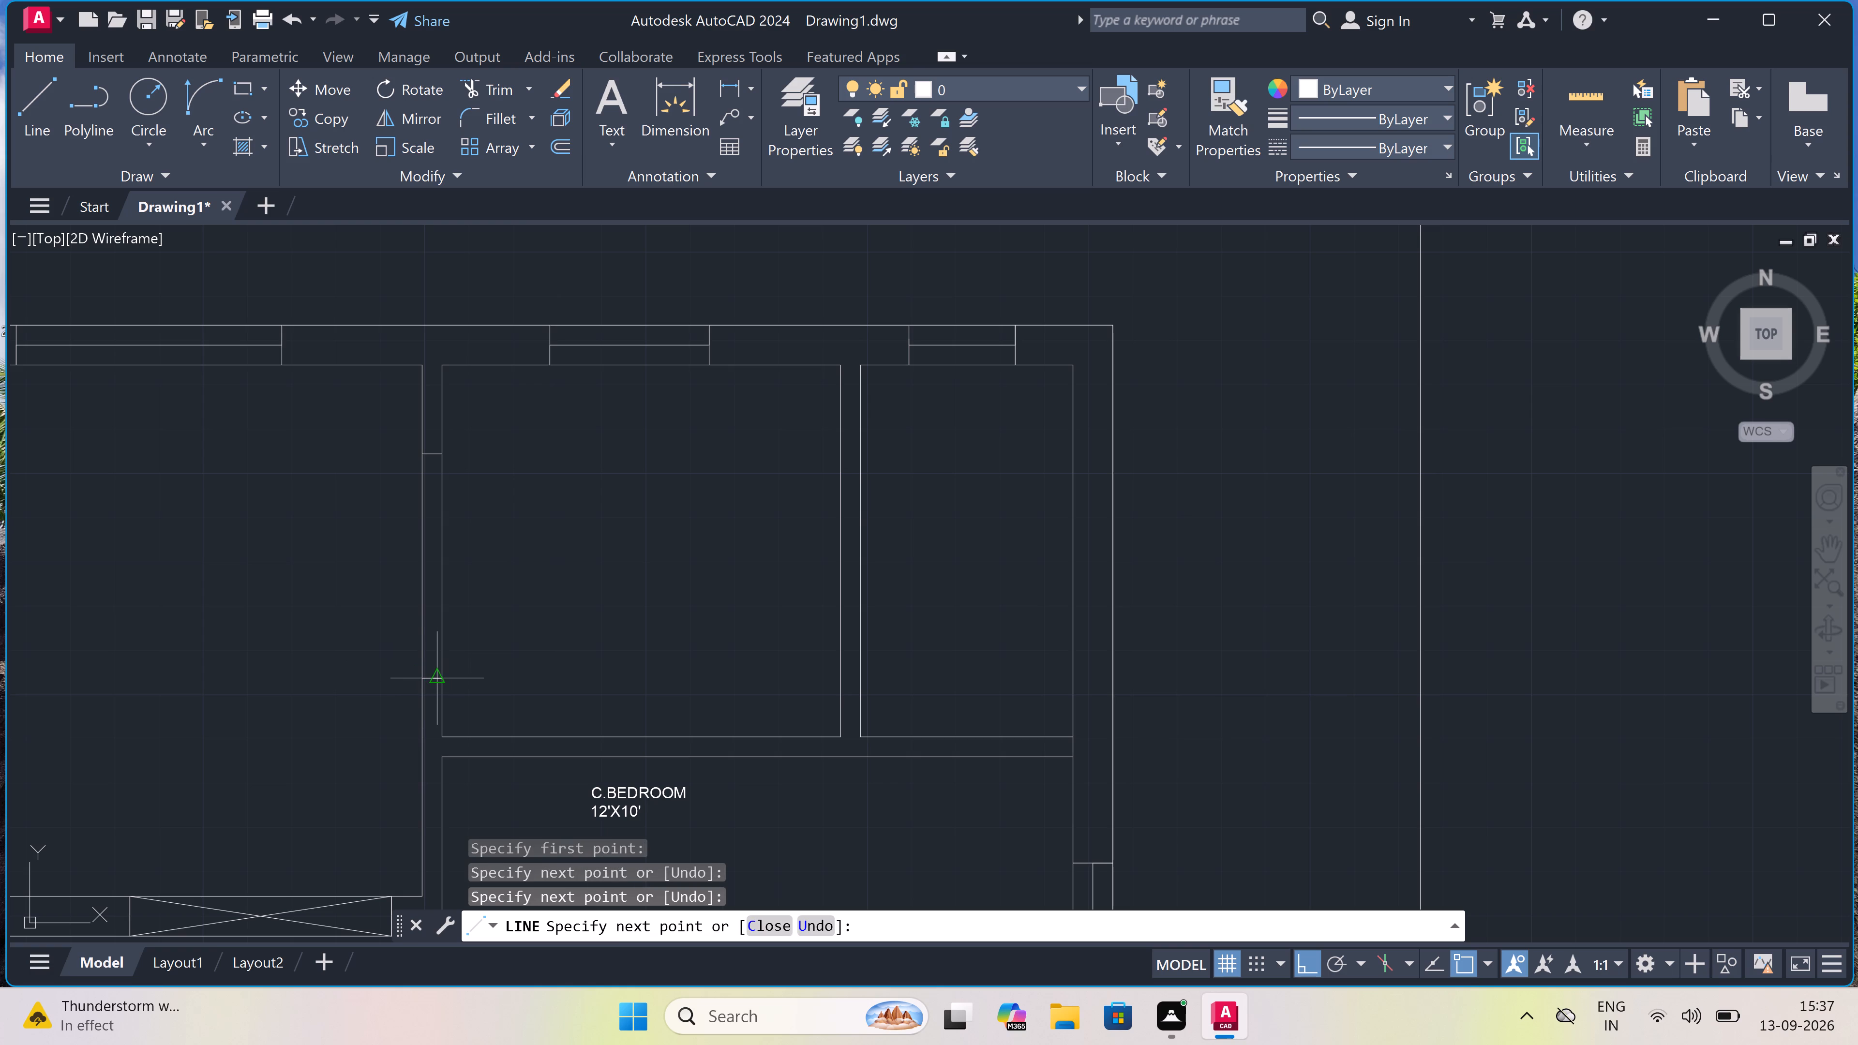
left_click(440, 678)
key("Escape")
Trim both wall lines between the two end marks to open the wall between the top-left and top-middle rooms.
key("t")
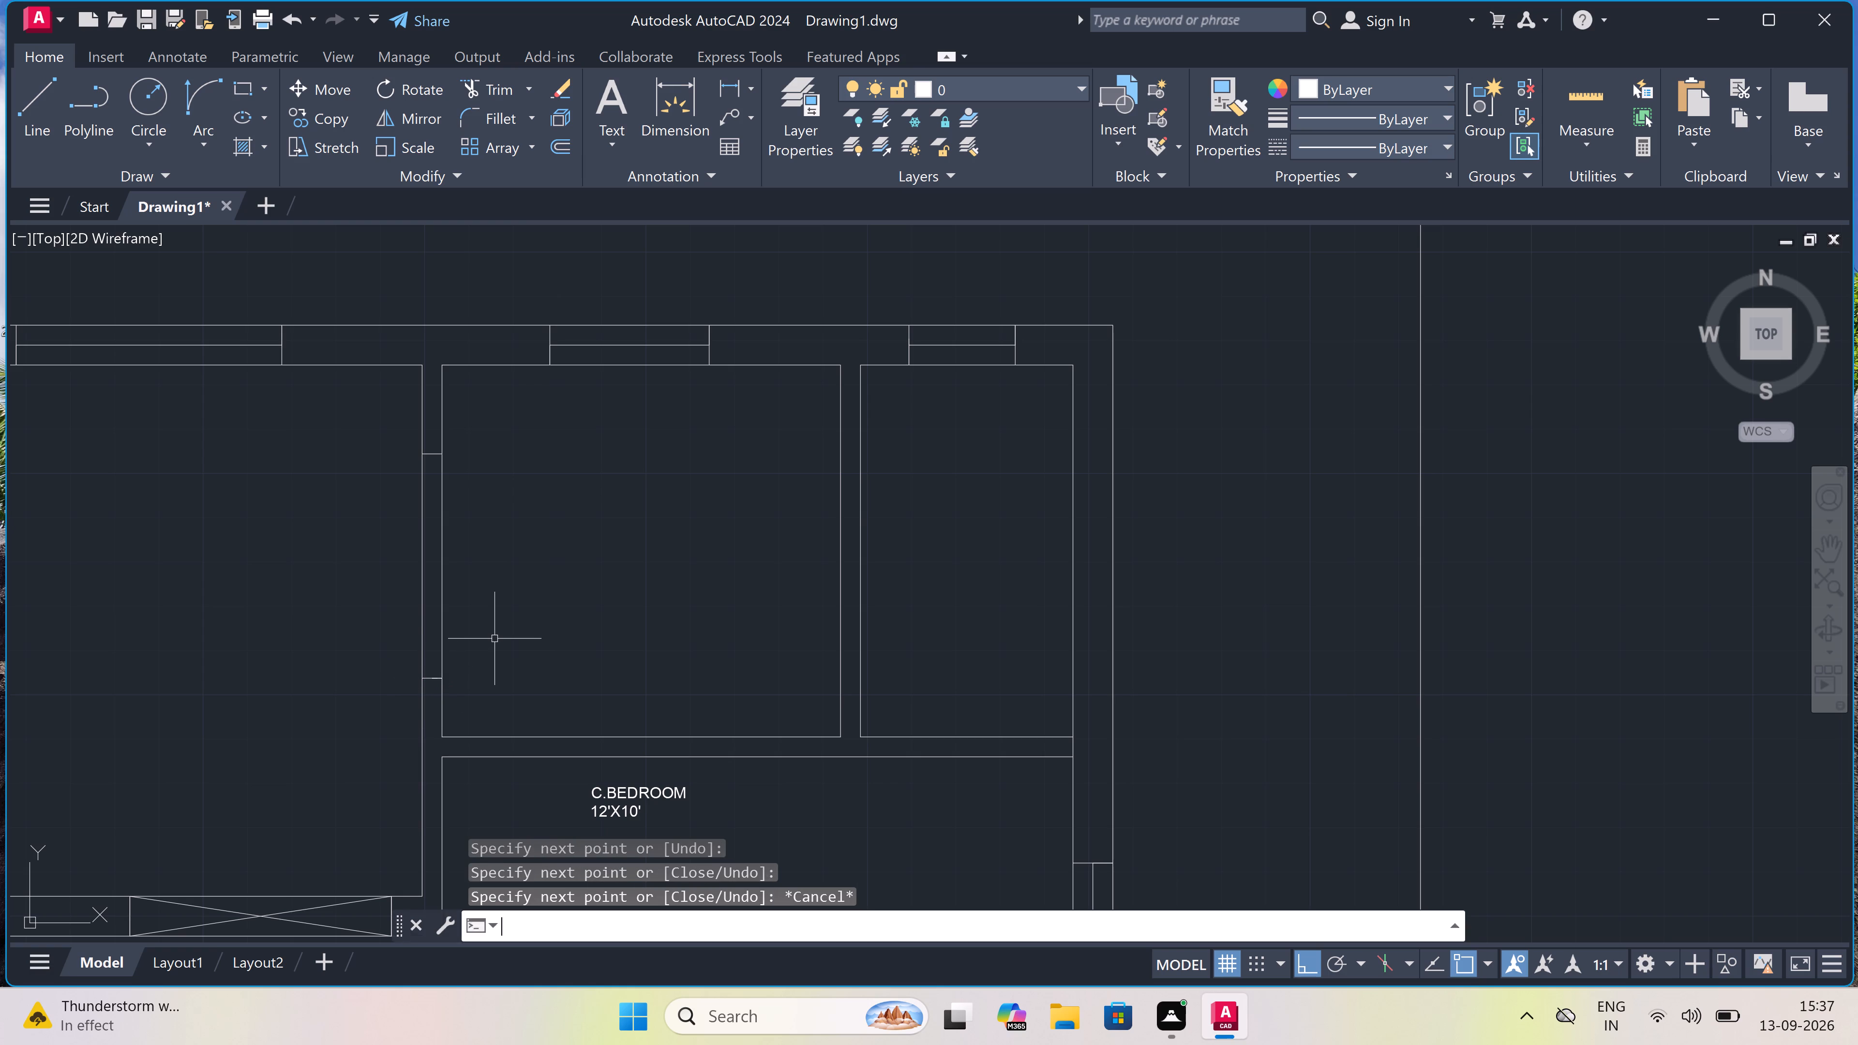
type("R")
key("space")
left_click_drag(499, 602, 480, 596)
left_click(286, 558)
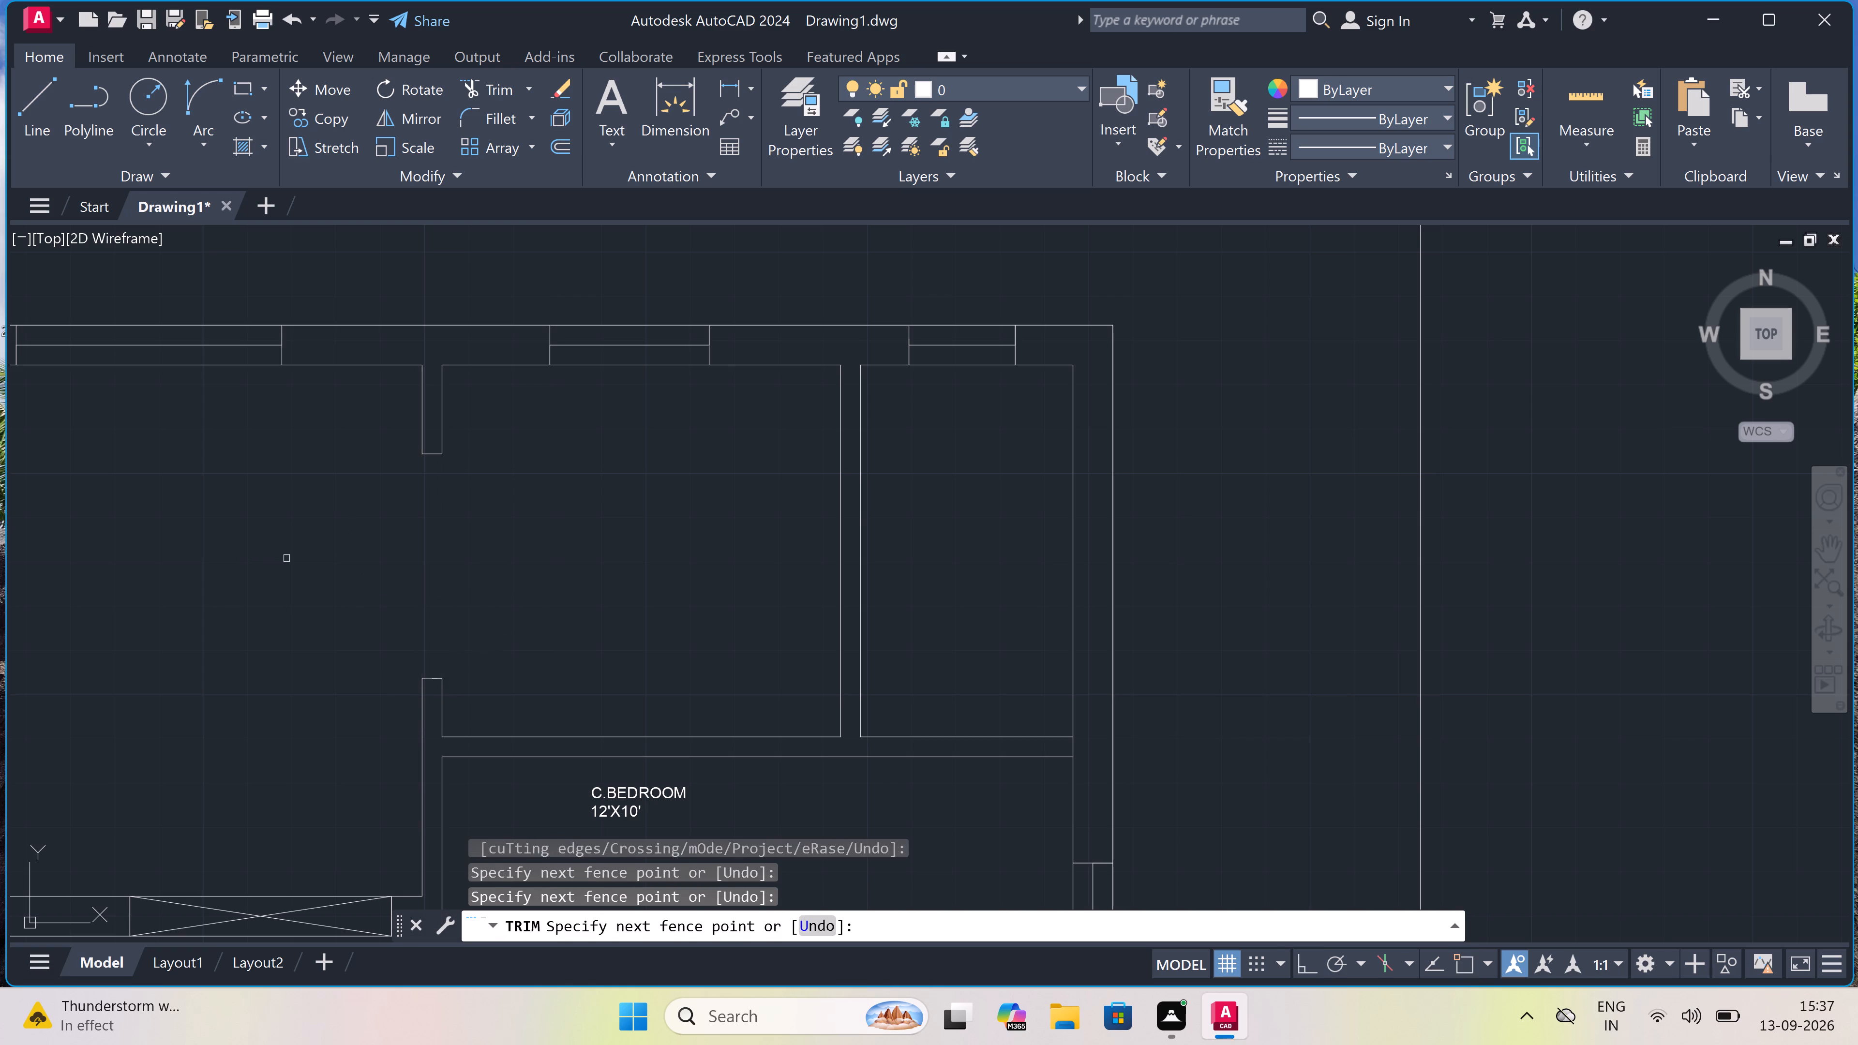
key("Escape")
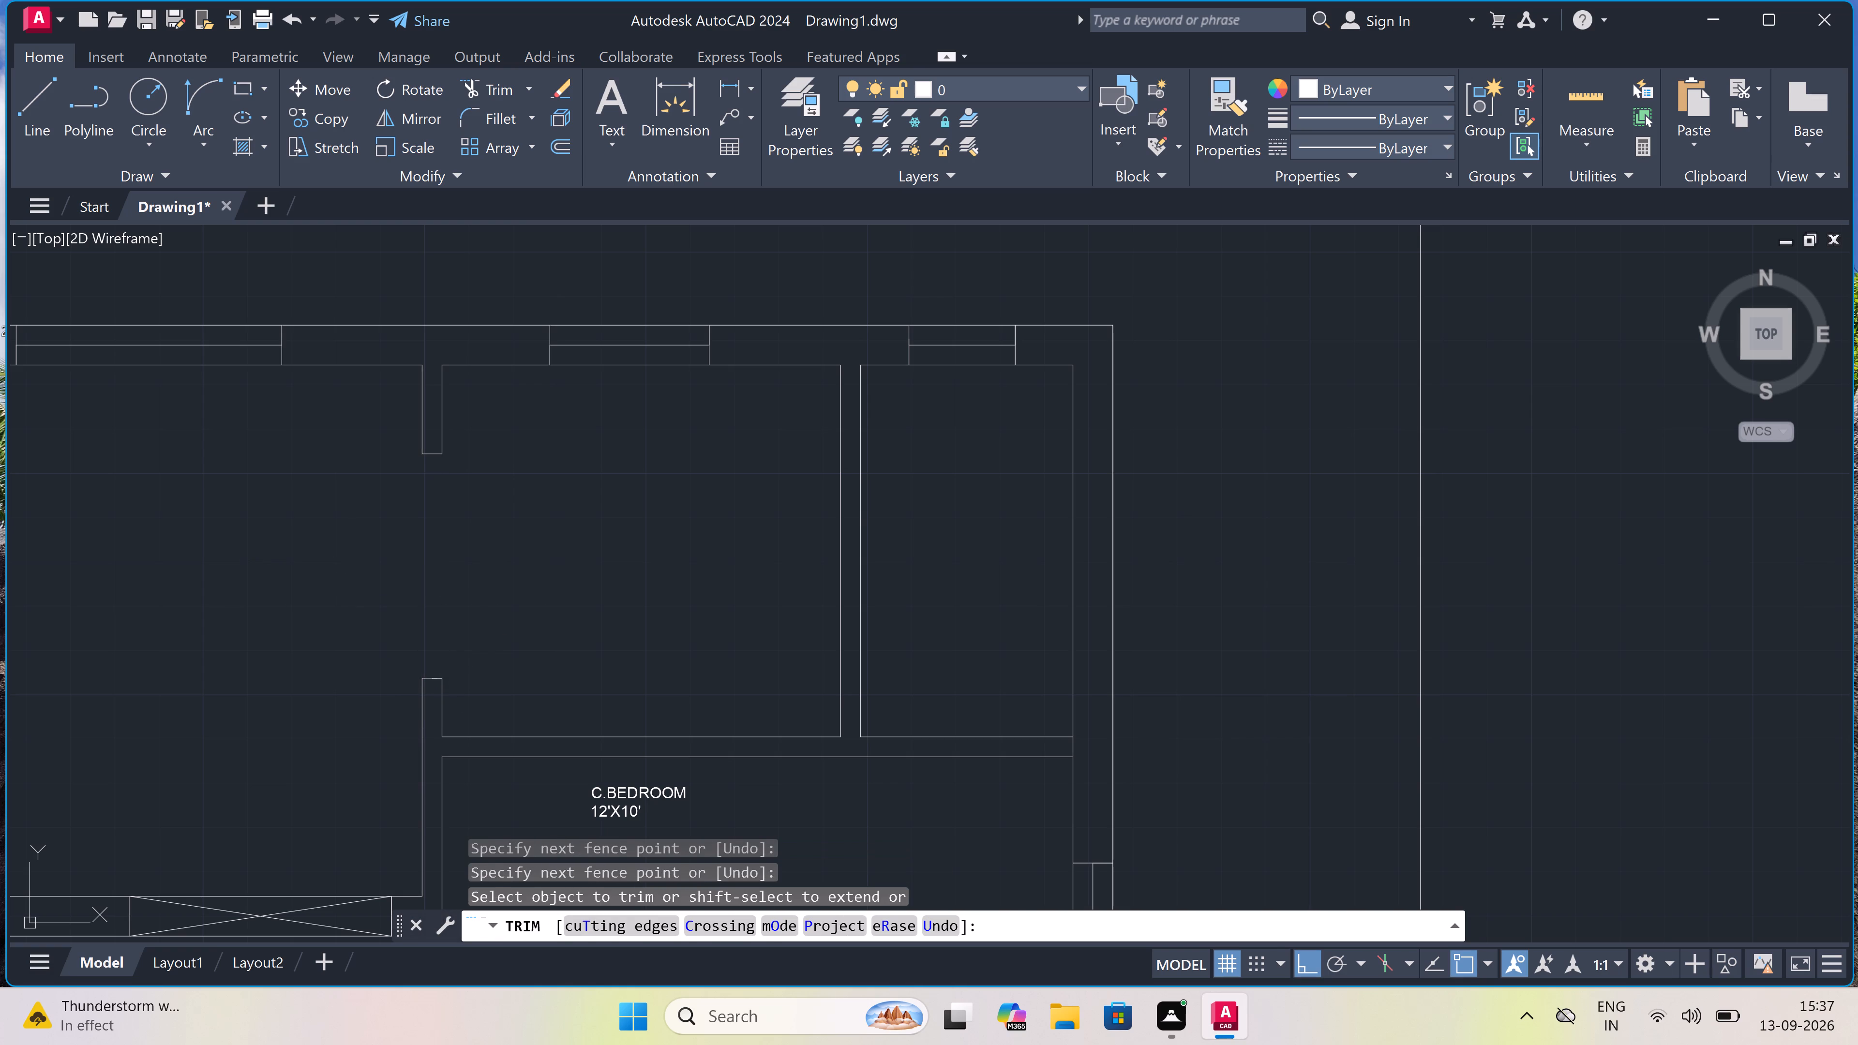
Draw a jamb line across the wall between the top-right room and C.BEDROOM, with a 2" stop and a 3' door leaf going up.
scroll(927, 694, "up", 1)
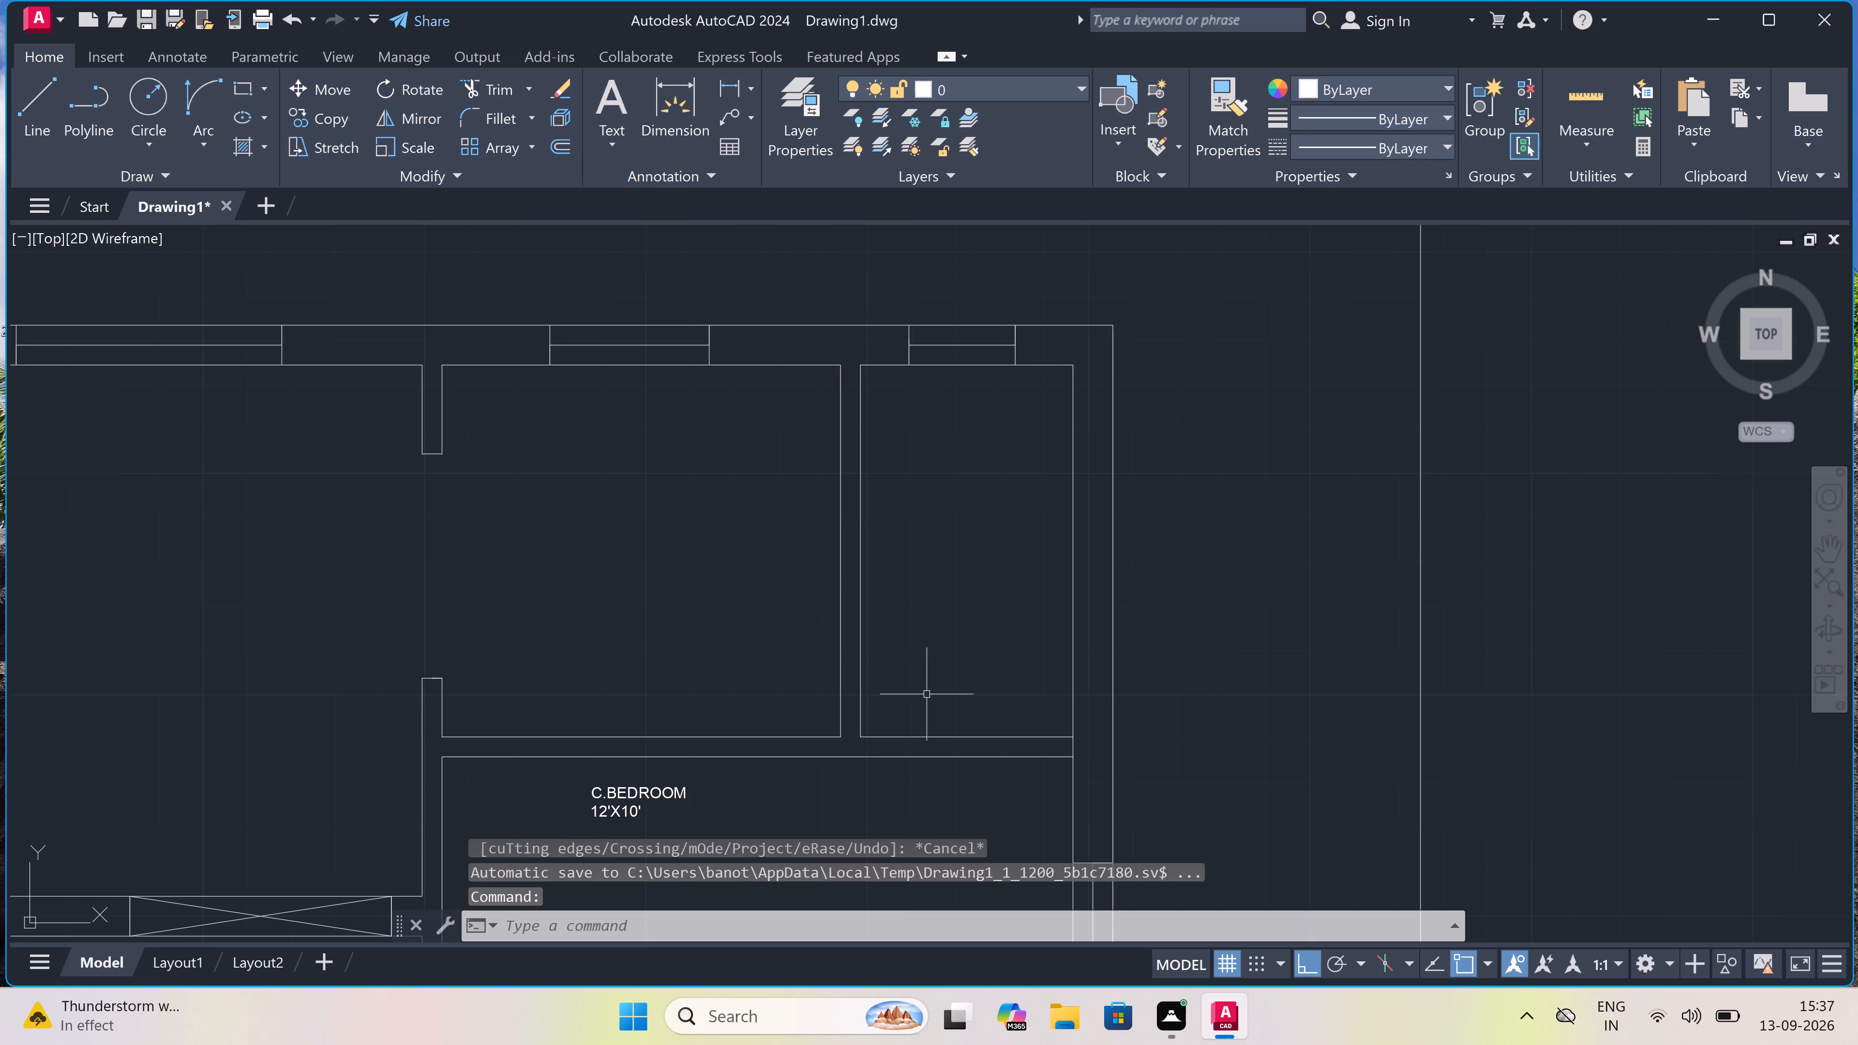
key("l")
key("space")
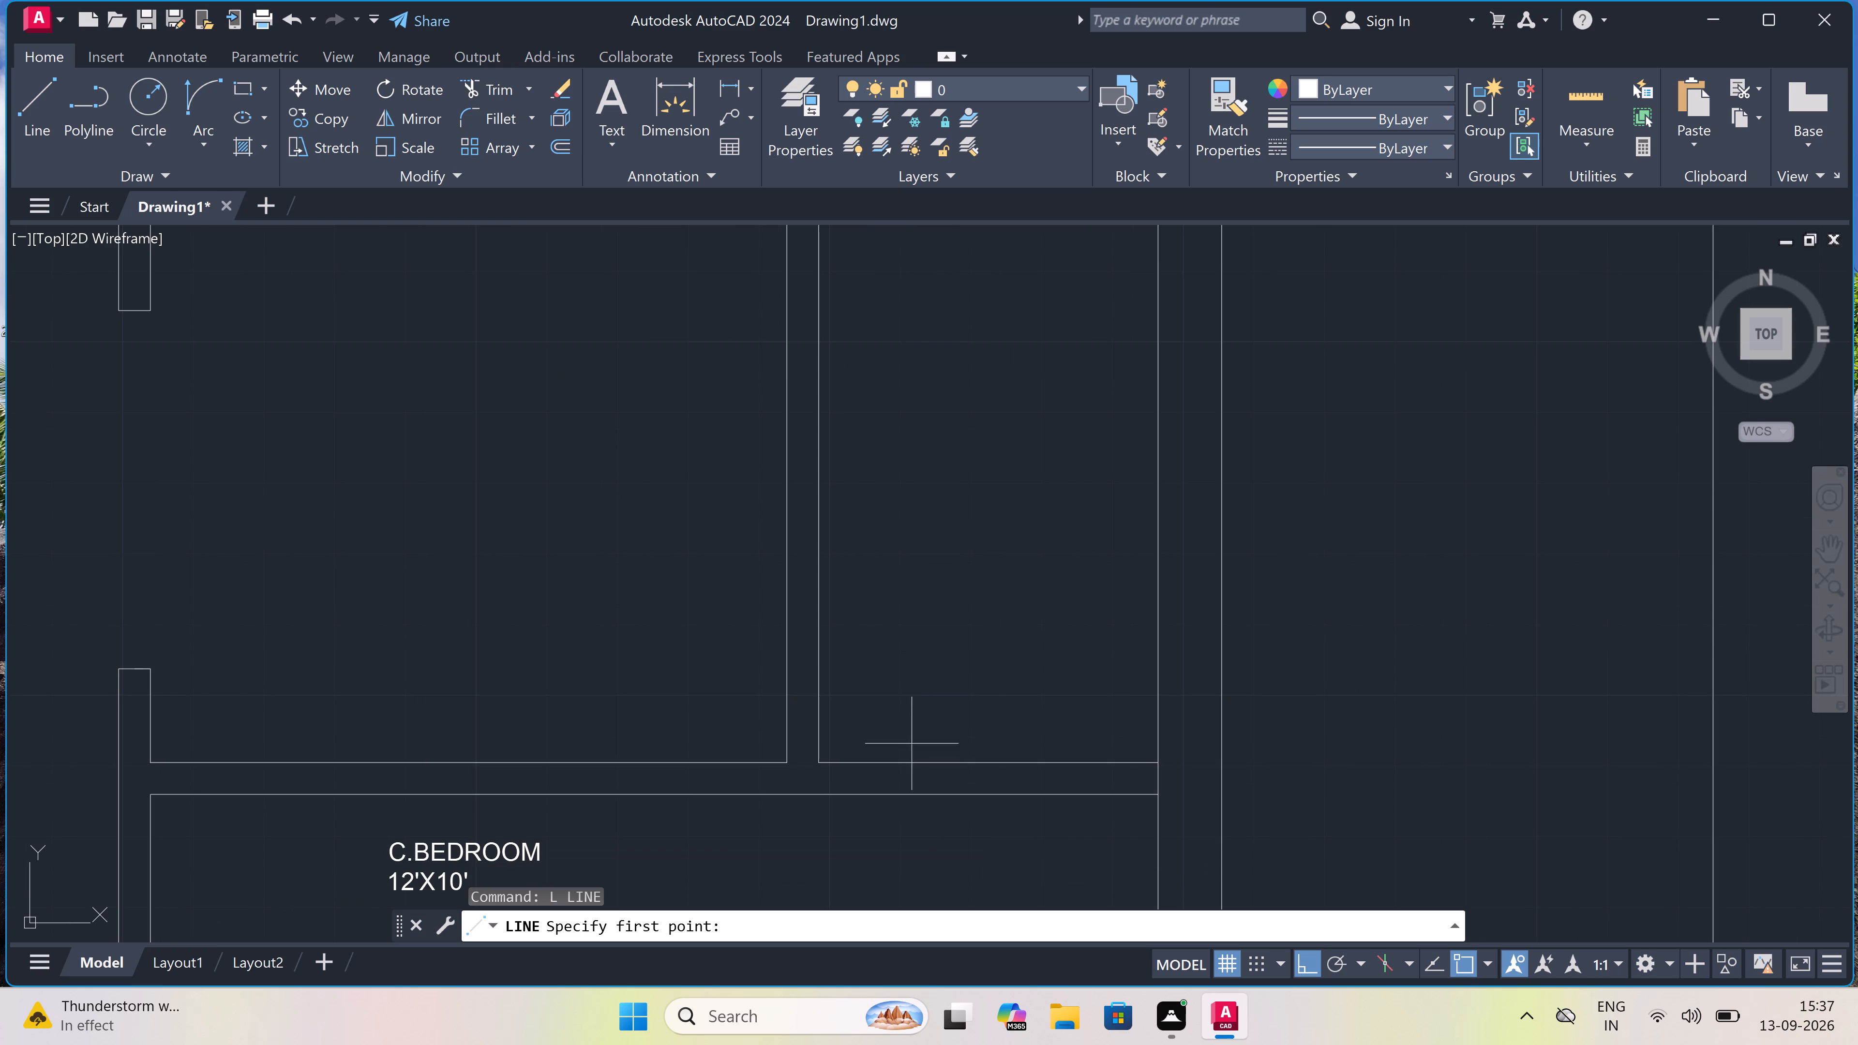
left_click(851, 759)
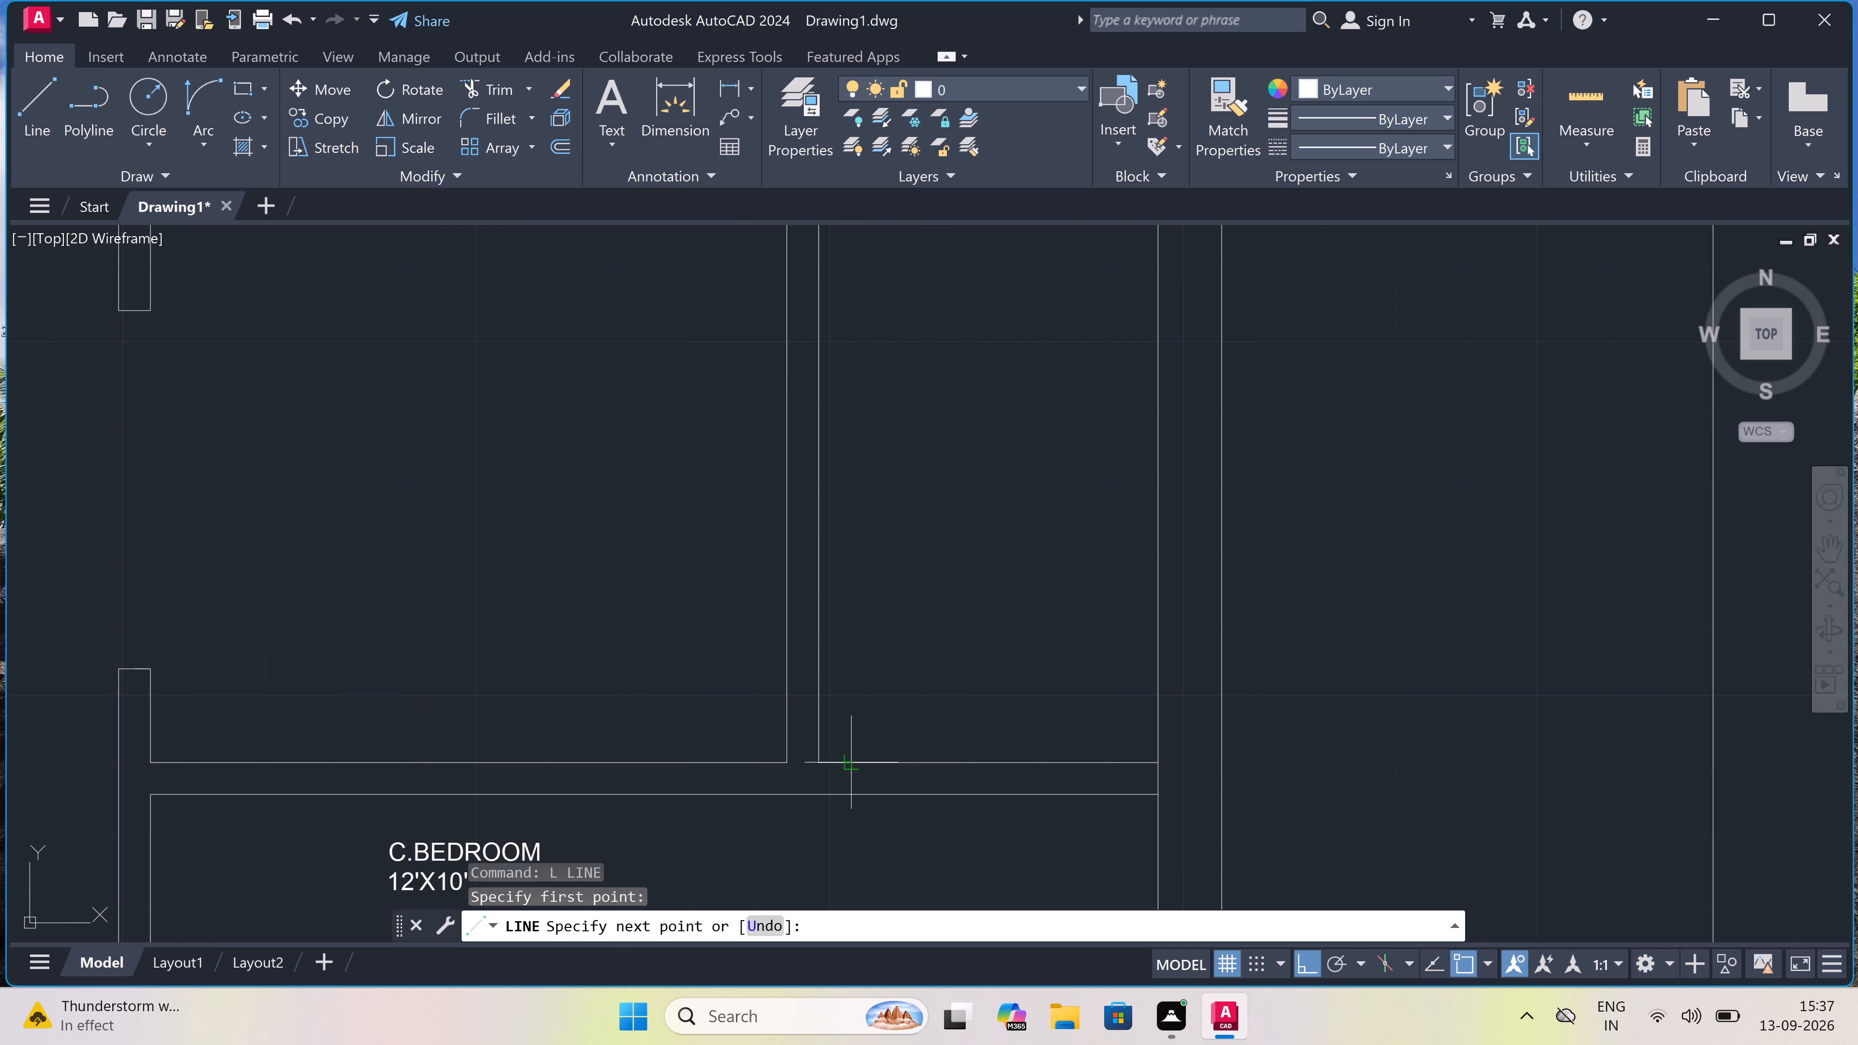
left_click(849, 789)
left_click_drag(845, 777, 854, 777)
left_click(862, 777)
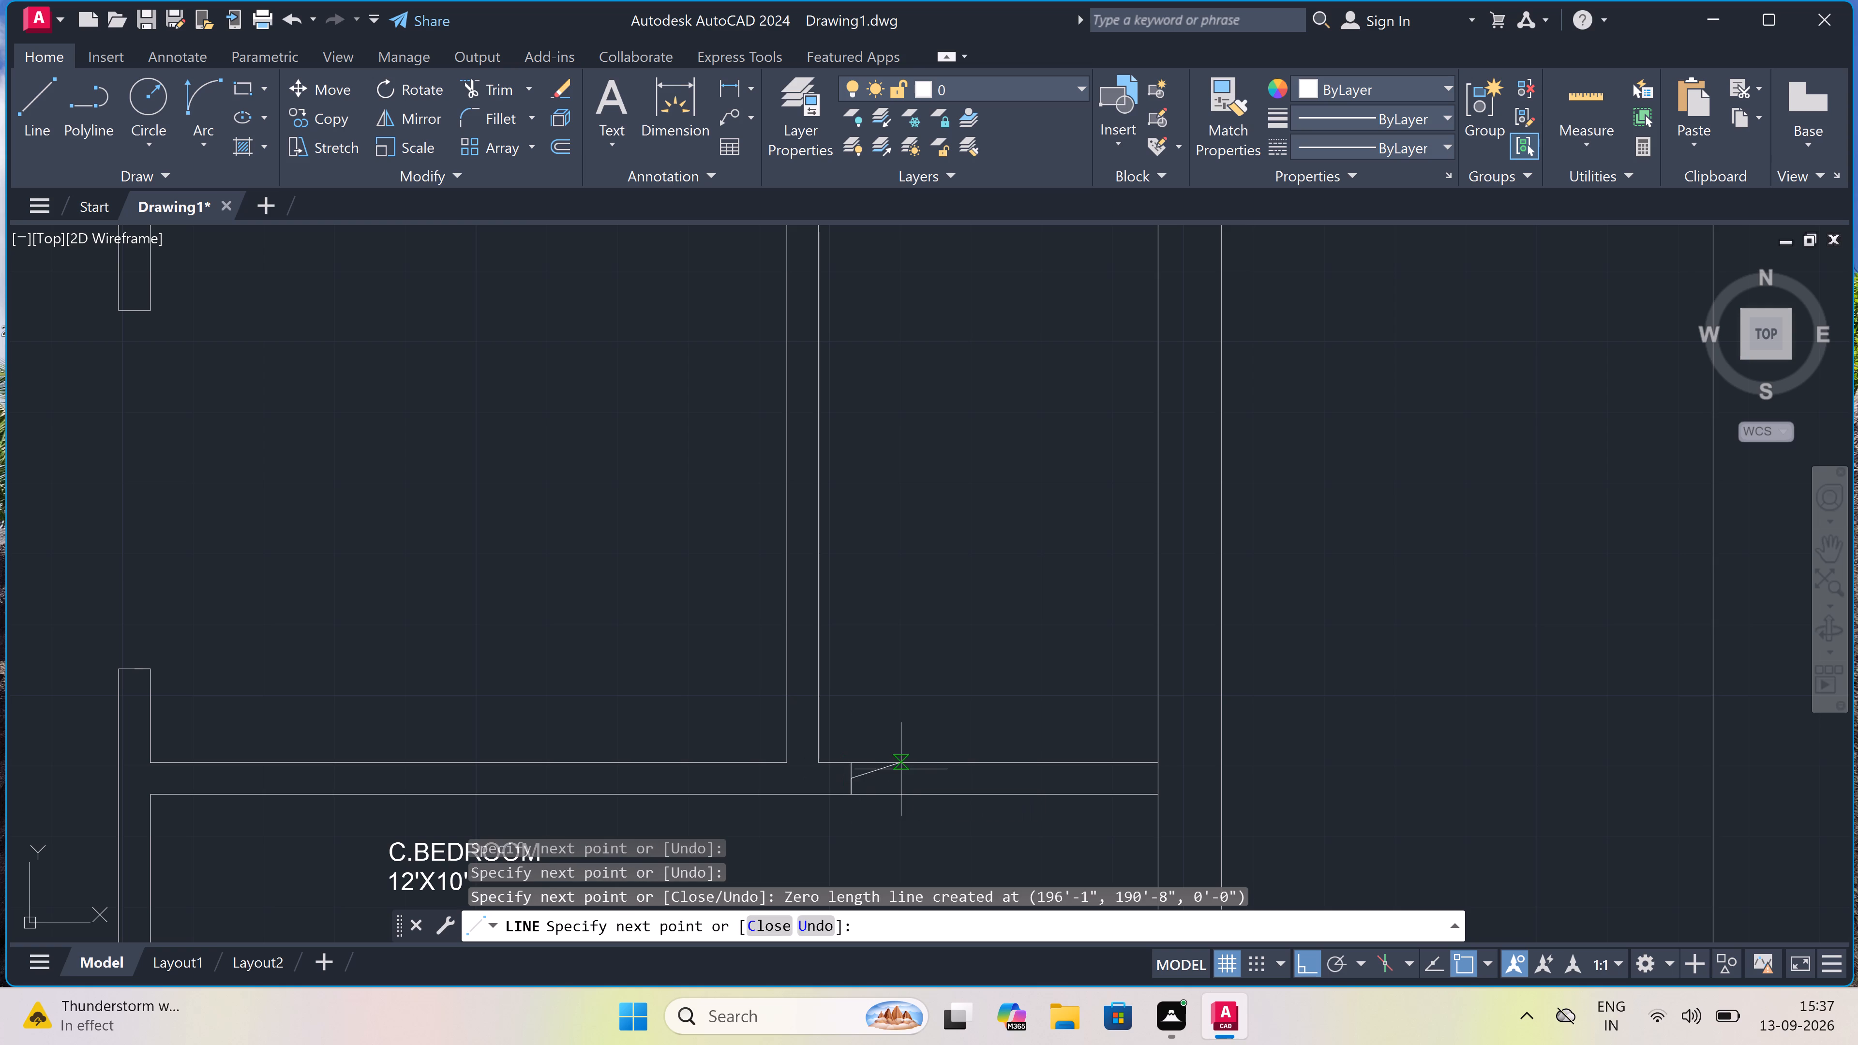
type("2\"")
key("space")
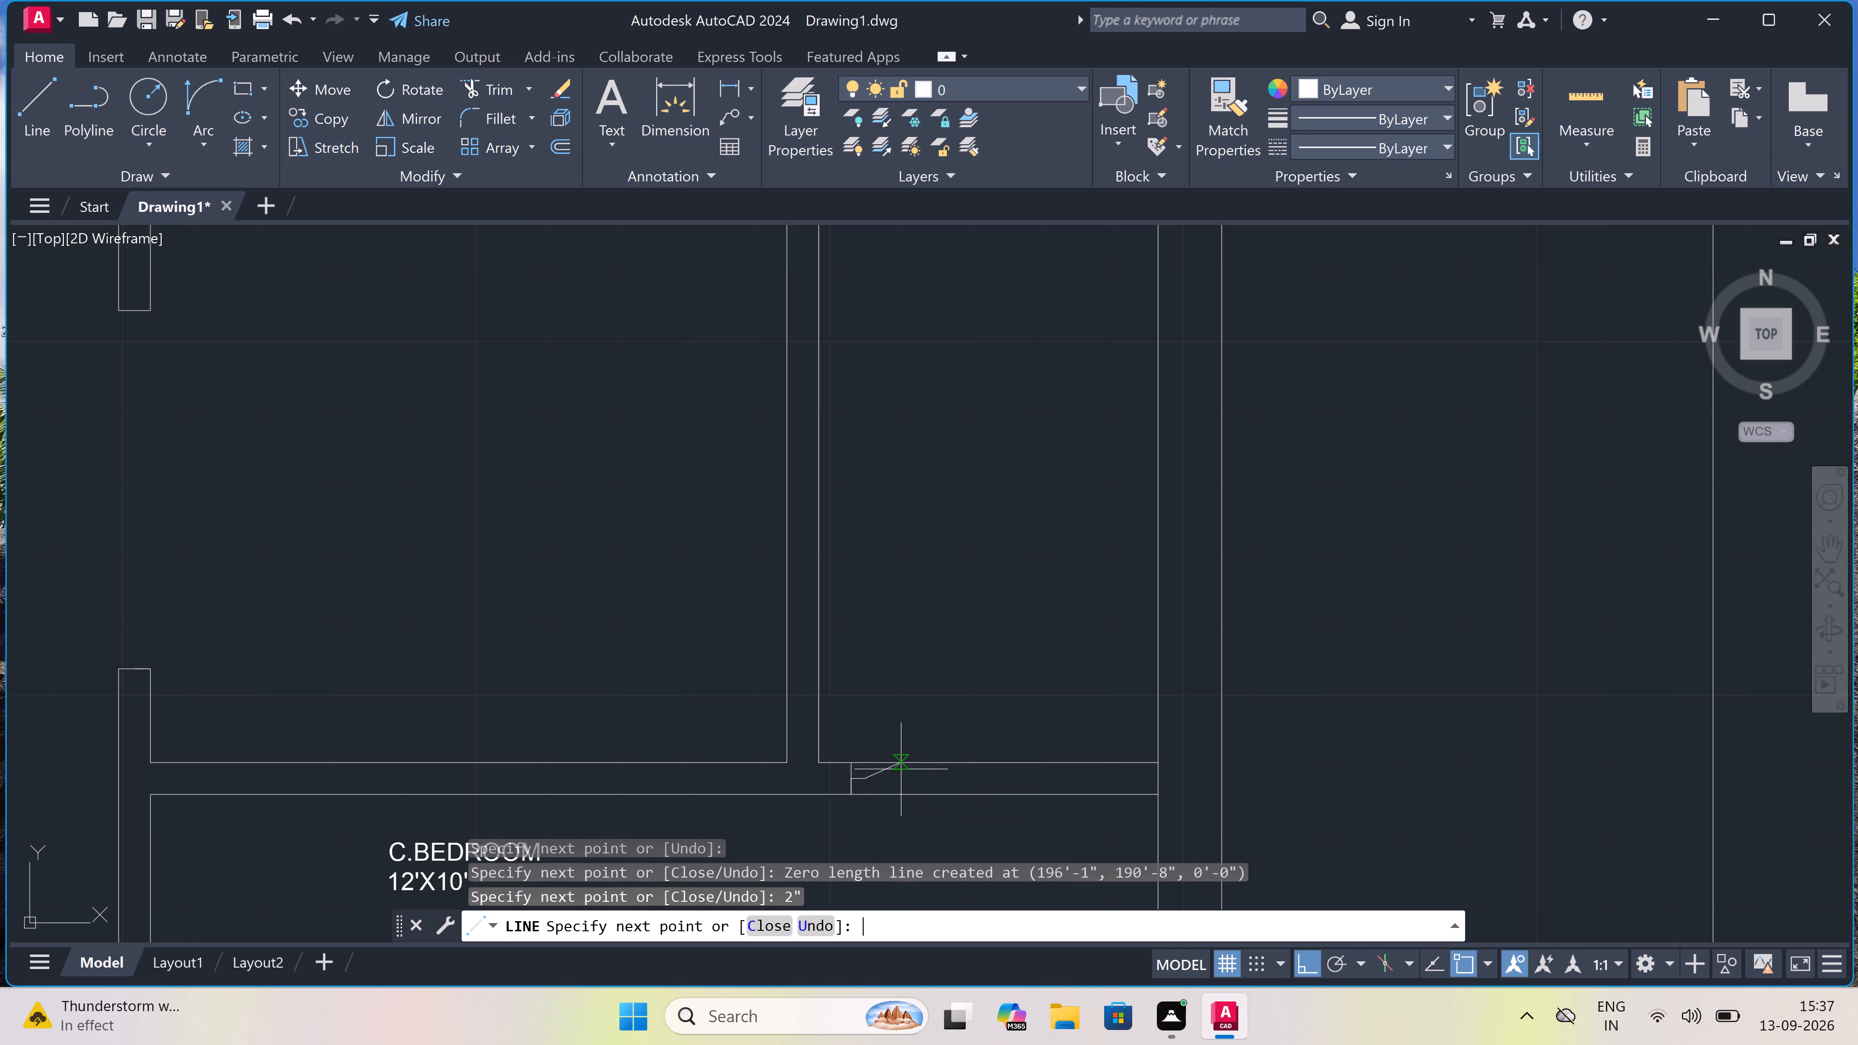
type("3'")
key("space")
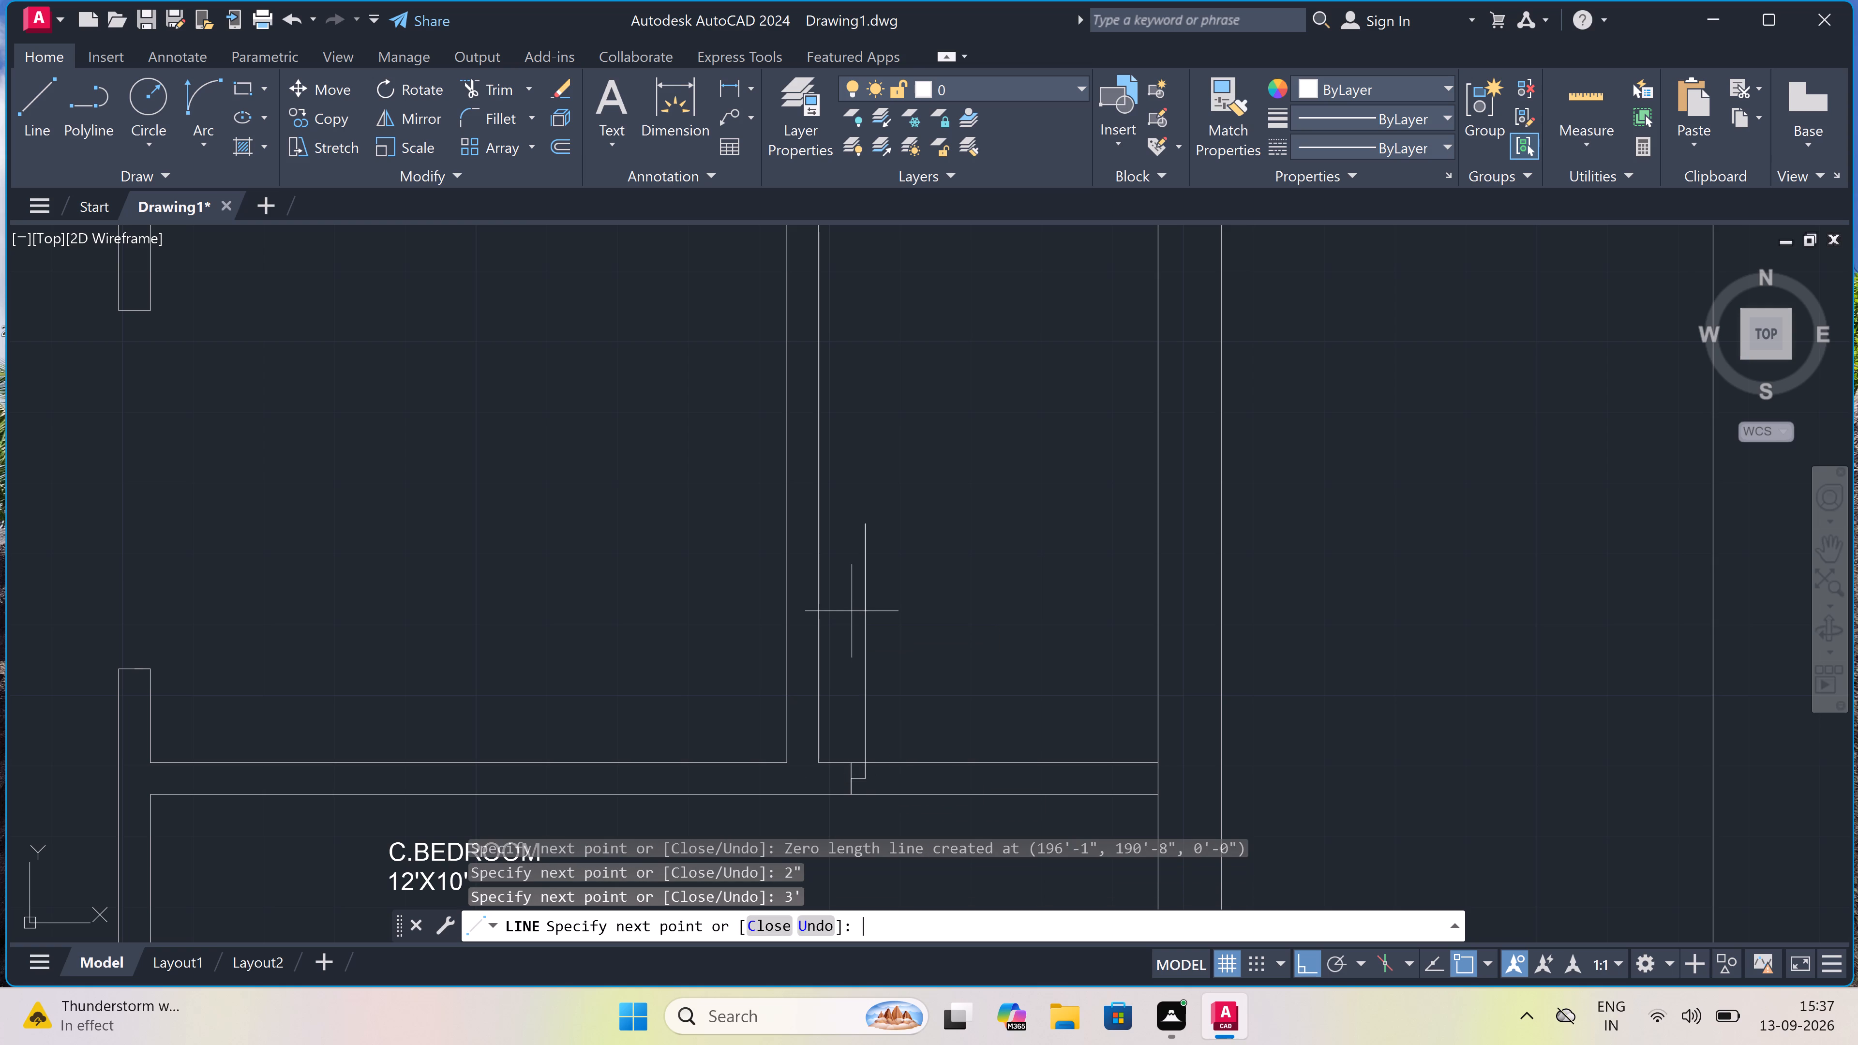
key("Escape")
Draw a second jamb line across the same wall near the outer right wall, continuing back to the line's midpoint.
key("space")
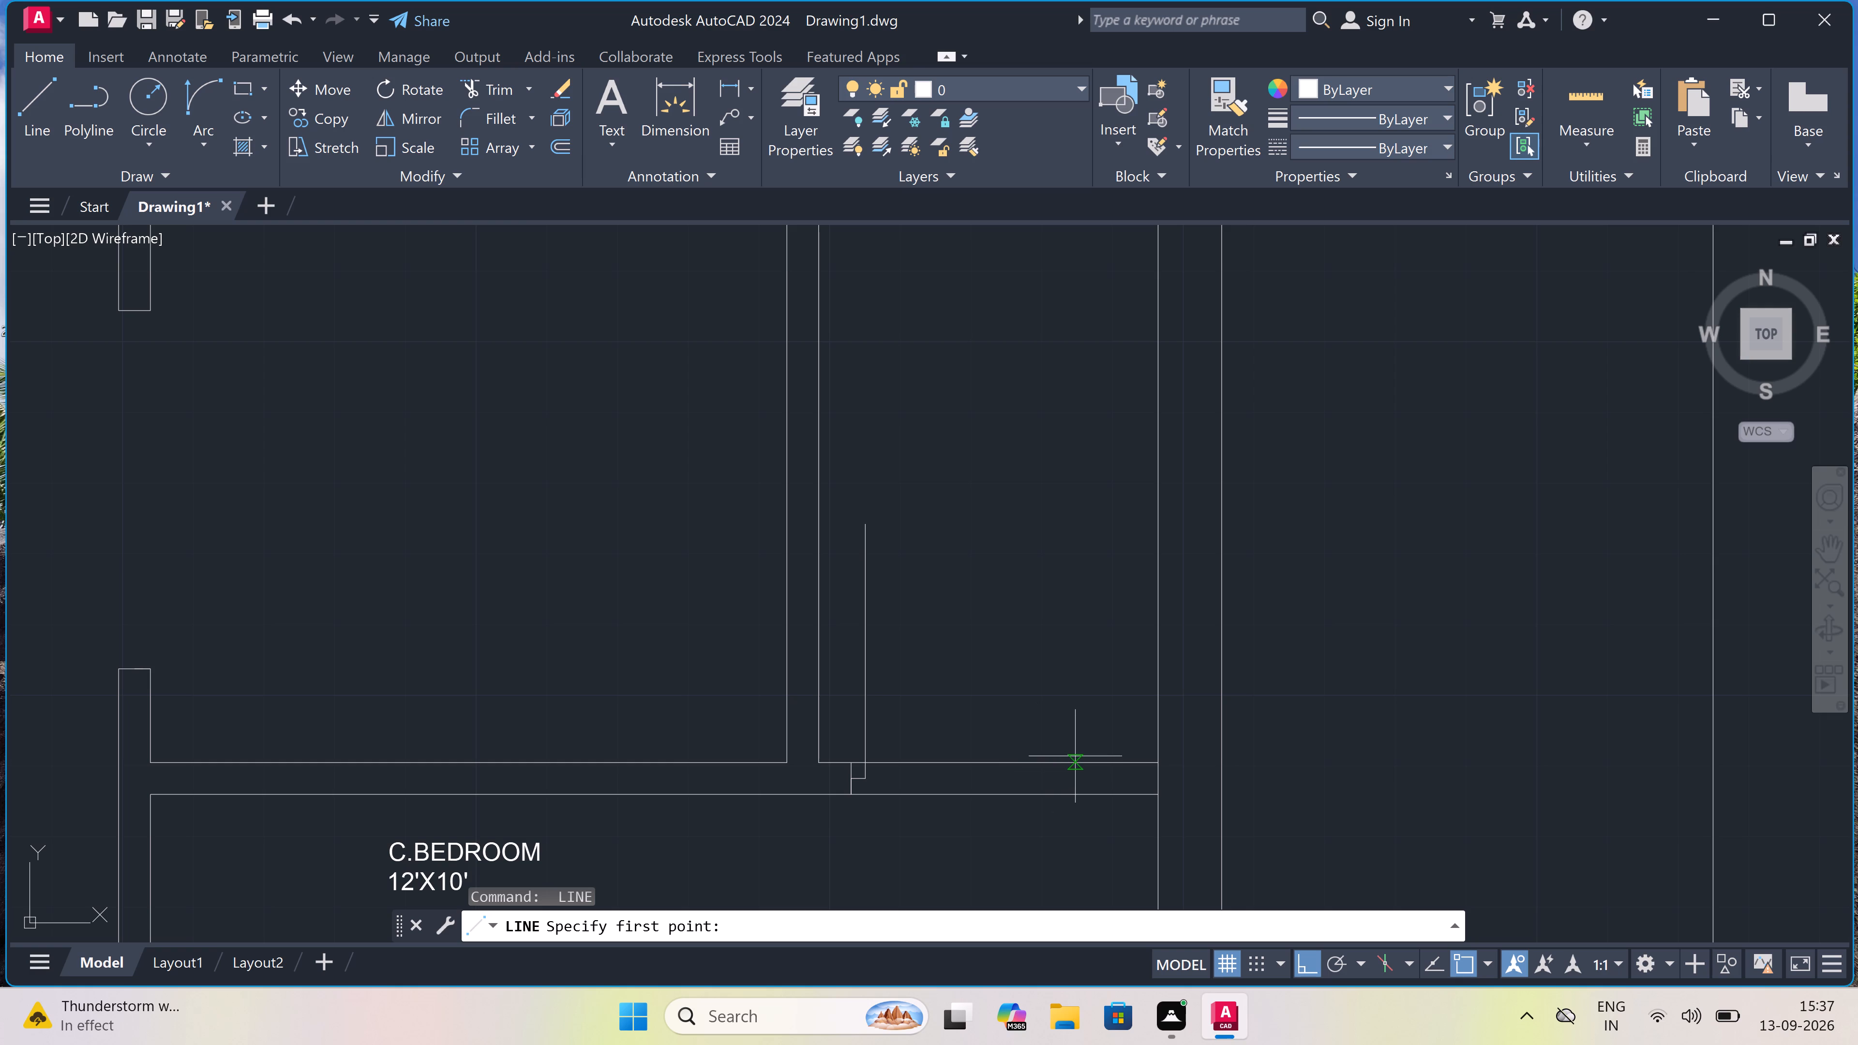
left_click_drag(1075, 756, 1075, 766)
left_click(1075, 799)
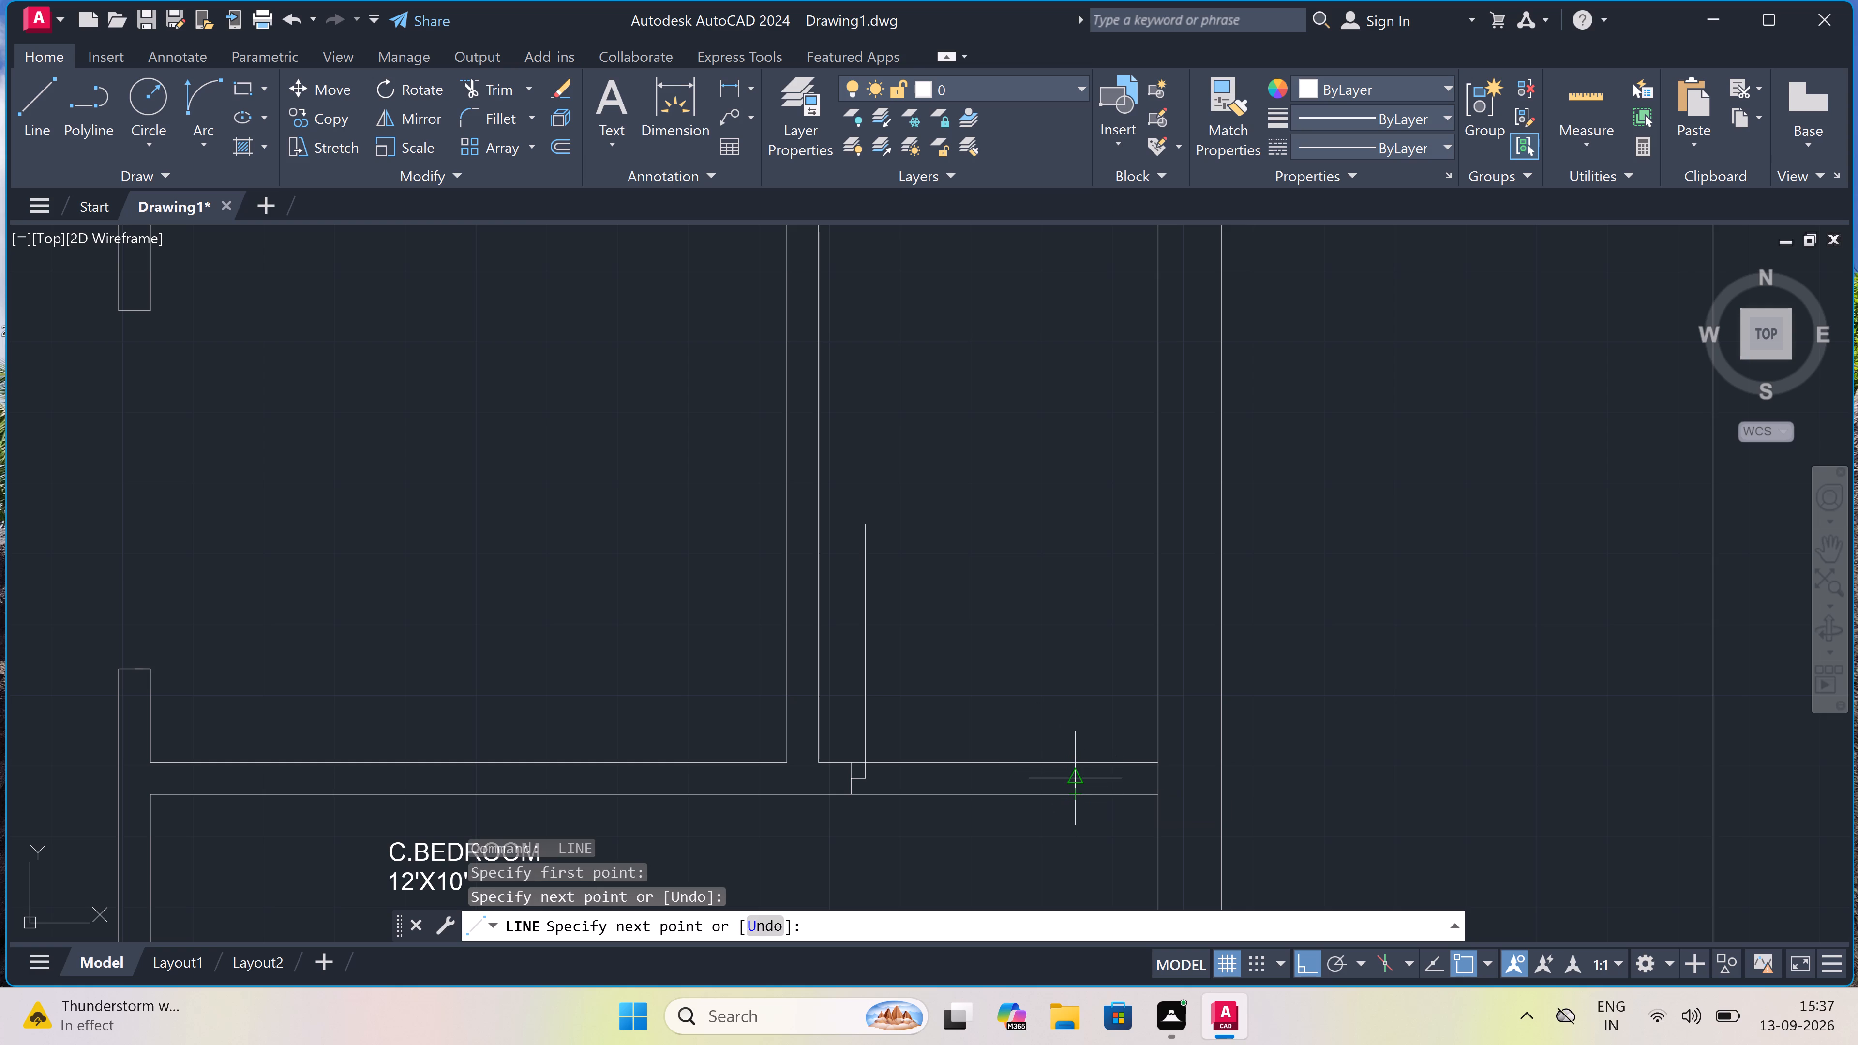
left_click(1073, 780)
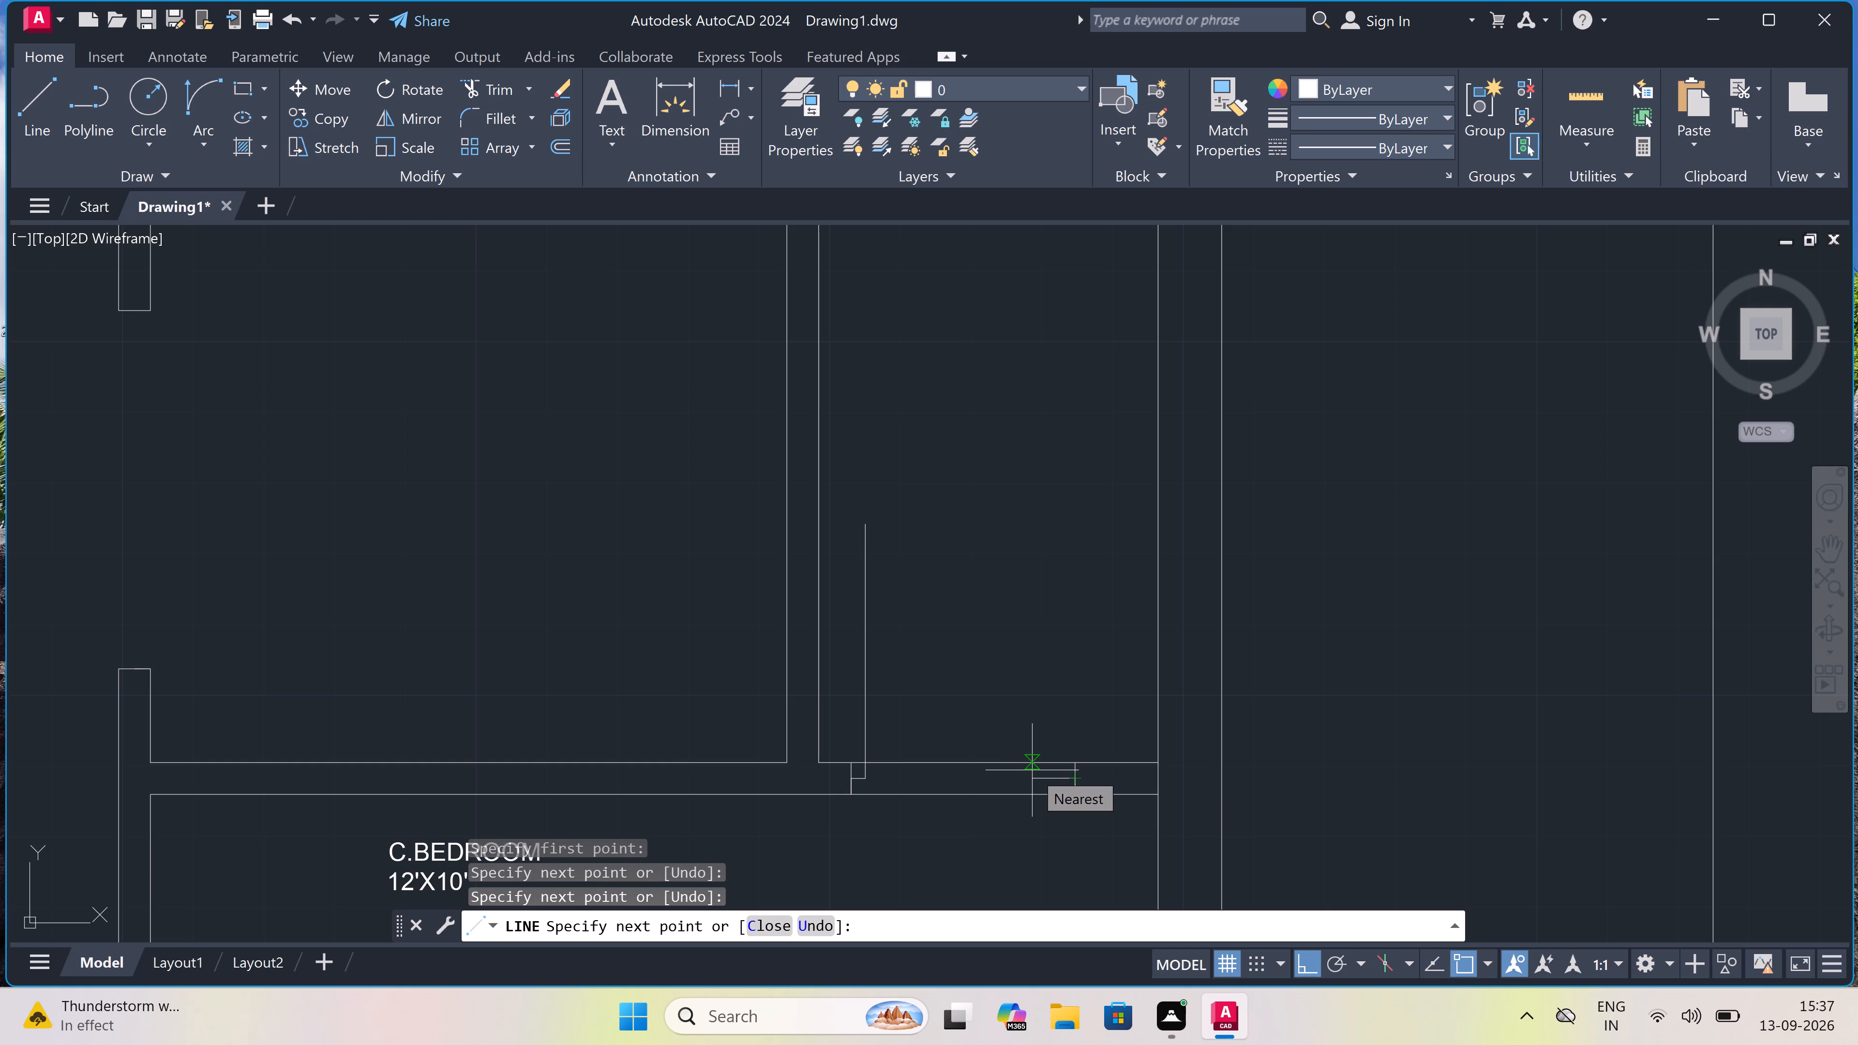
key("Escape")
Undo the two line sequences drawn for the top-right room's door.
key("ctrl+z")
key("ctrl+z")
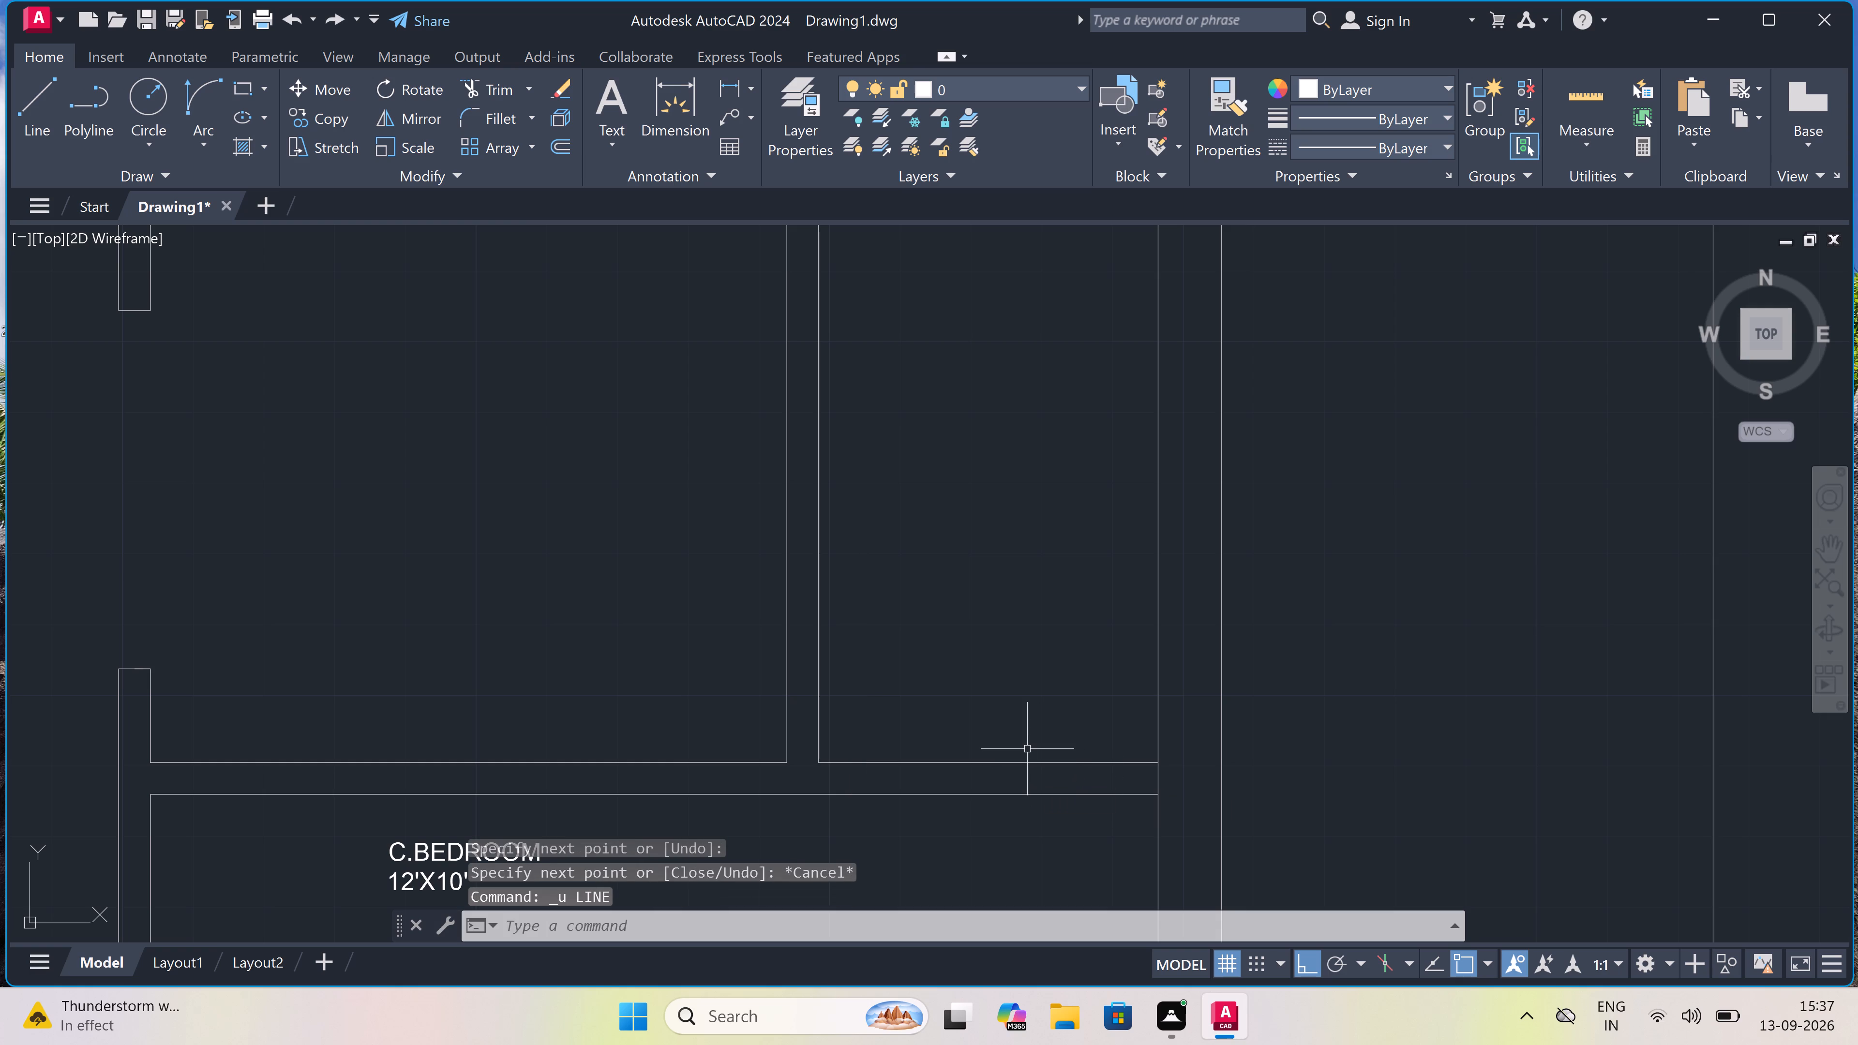
Draw a jamb line across the wall below the top-right room, near its inner partition, with a 2" stop and a 2' door leaf going up.
key("l")
key("space")
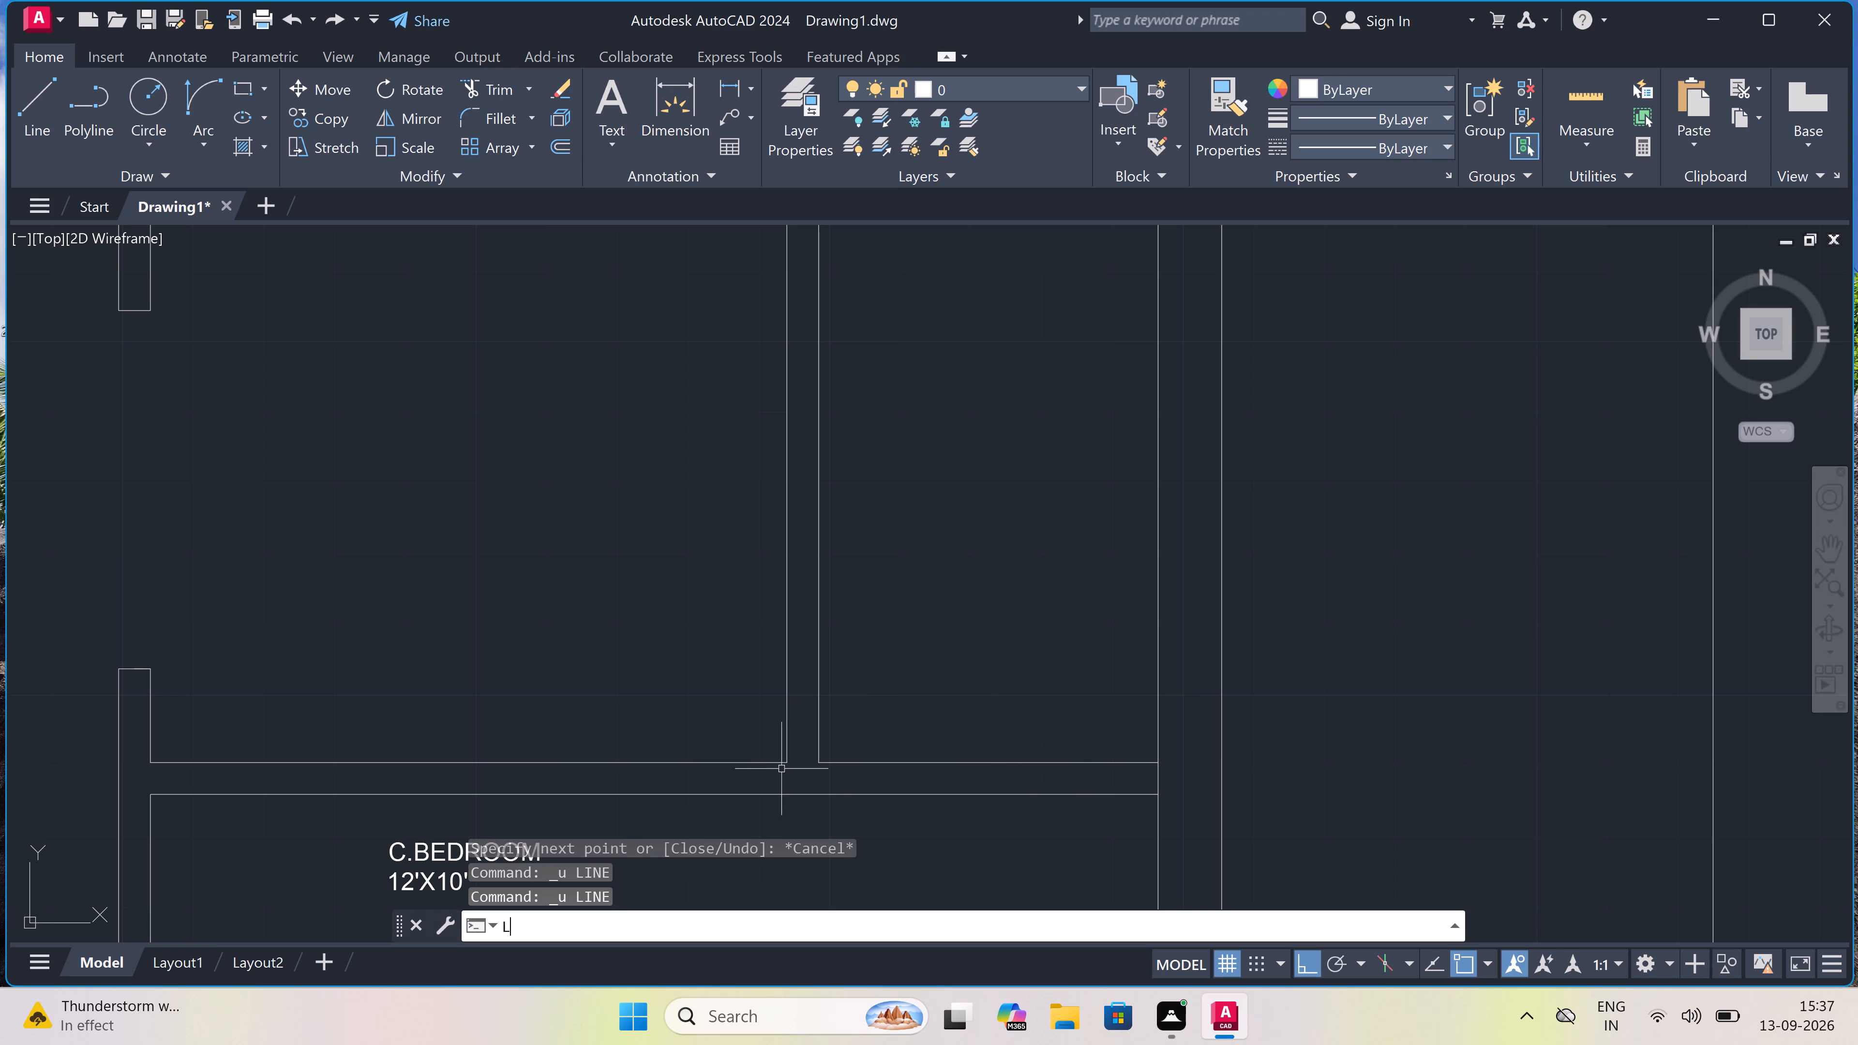
left_click(860, 767)
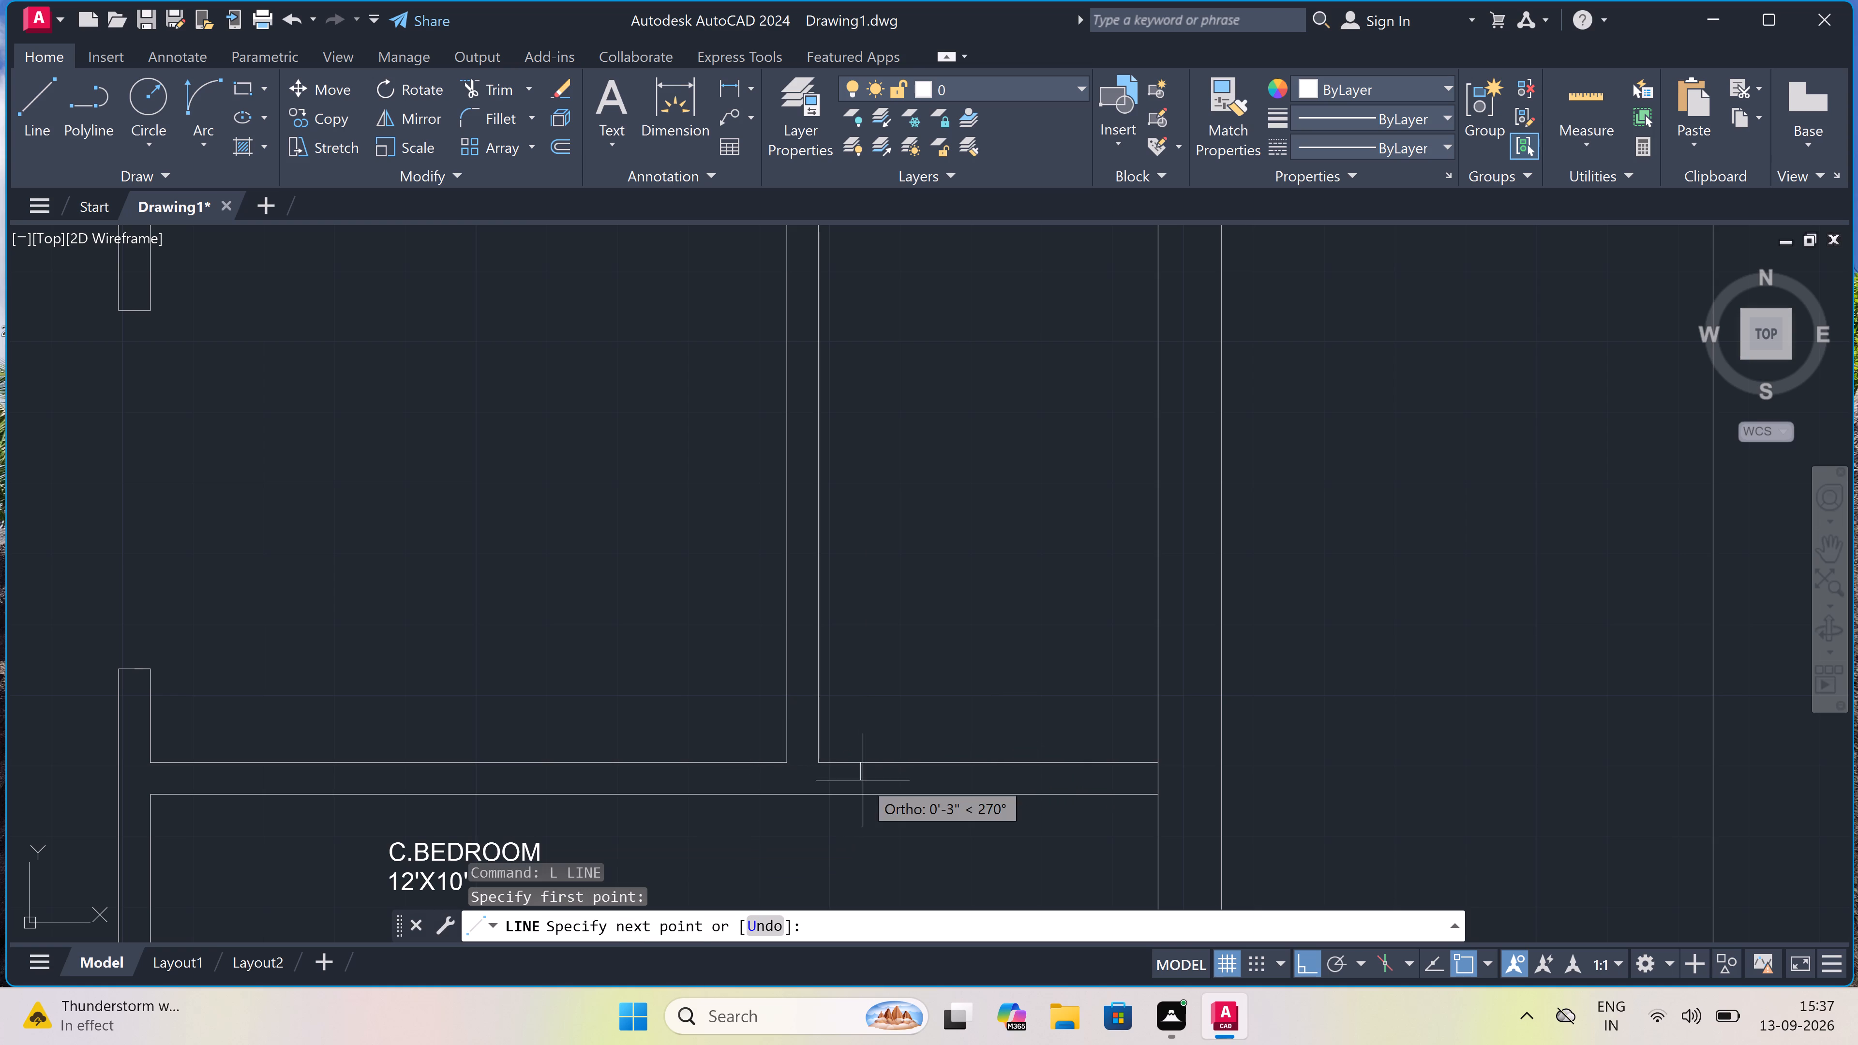
left_click(866, 791)
left_click_drag(862, 776, 884, 782)
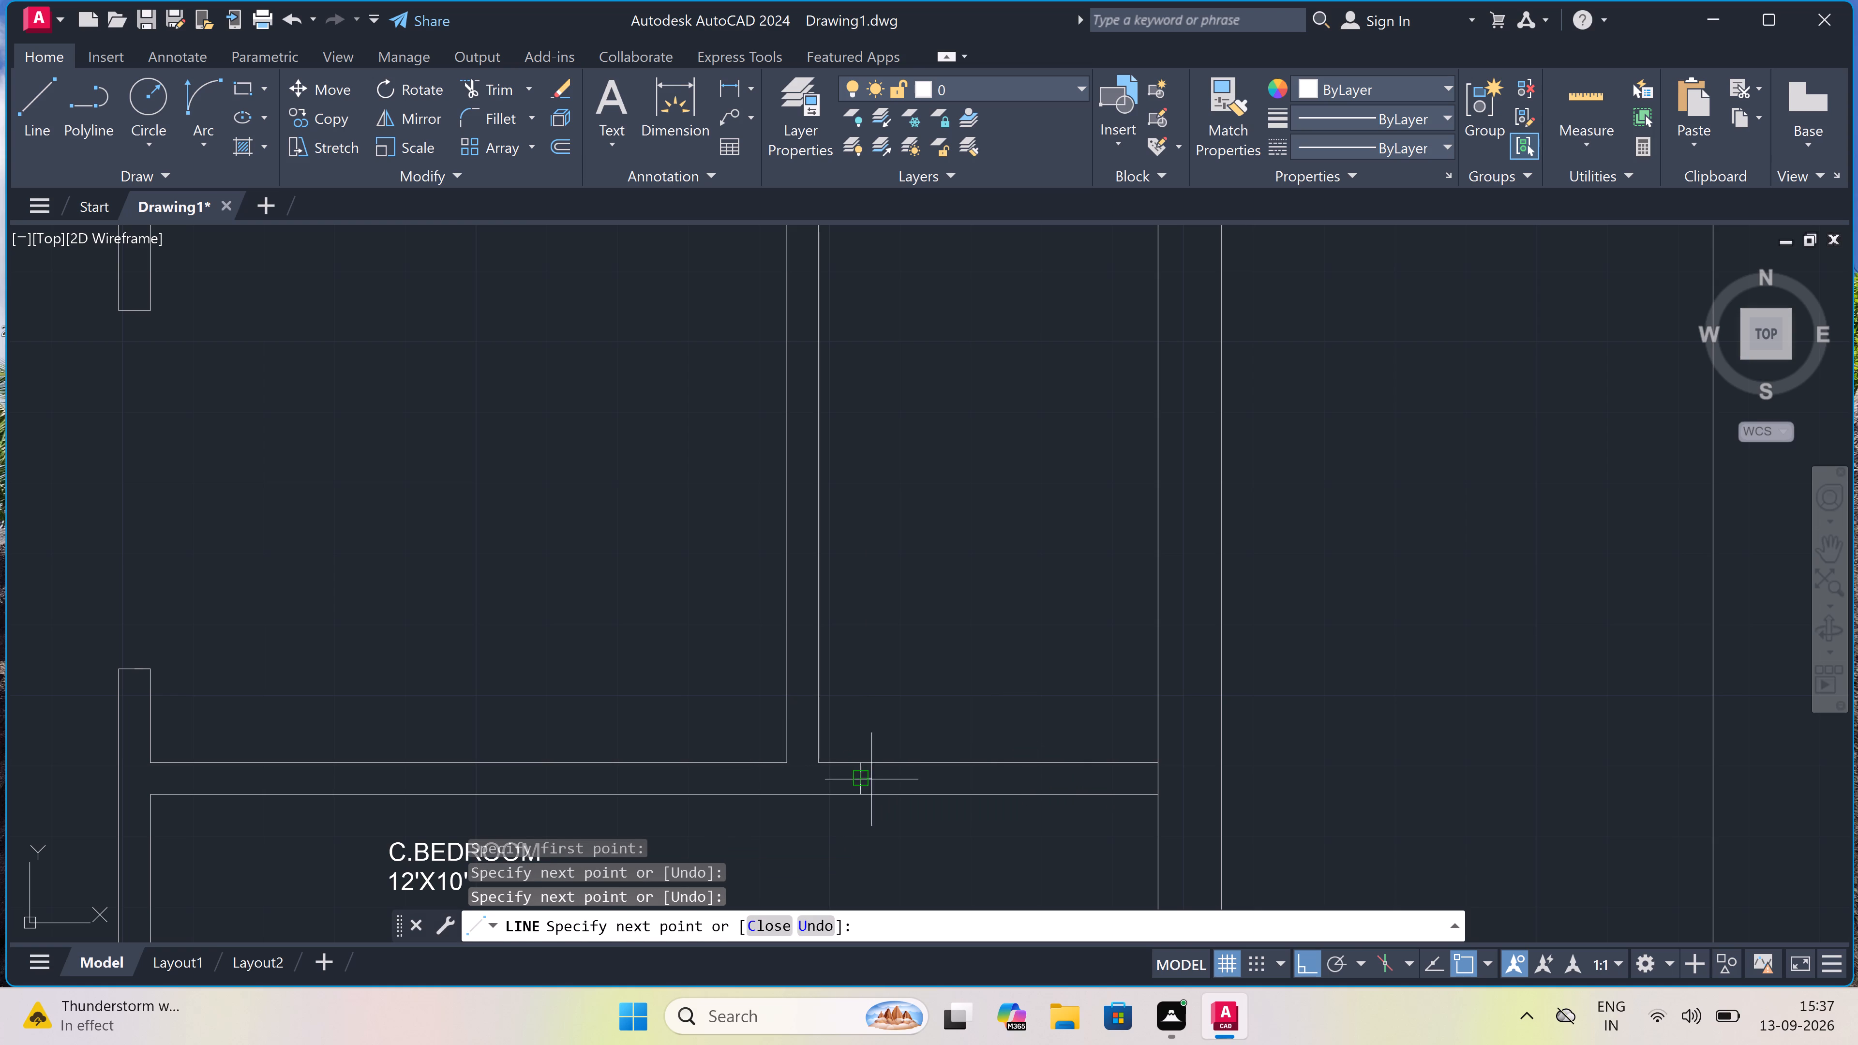
type("2'")
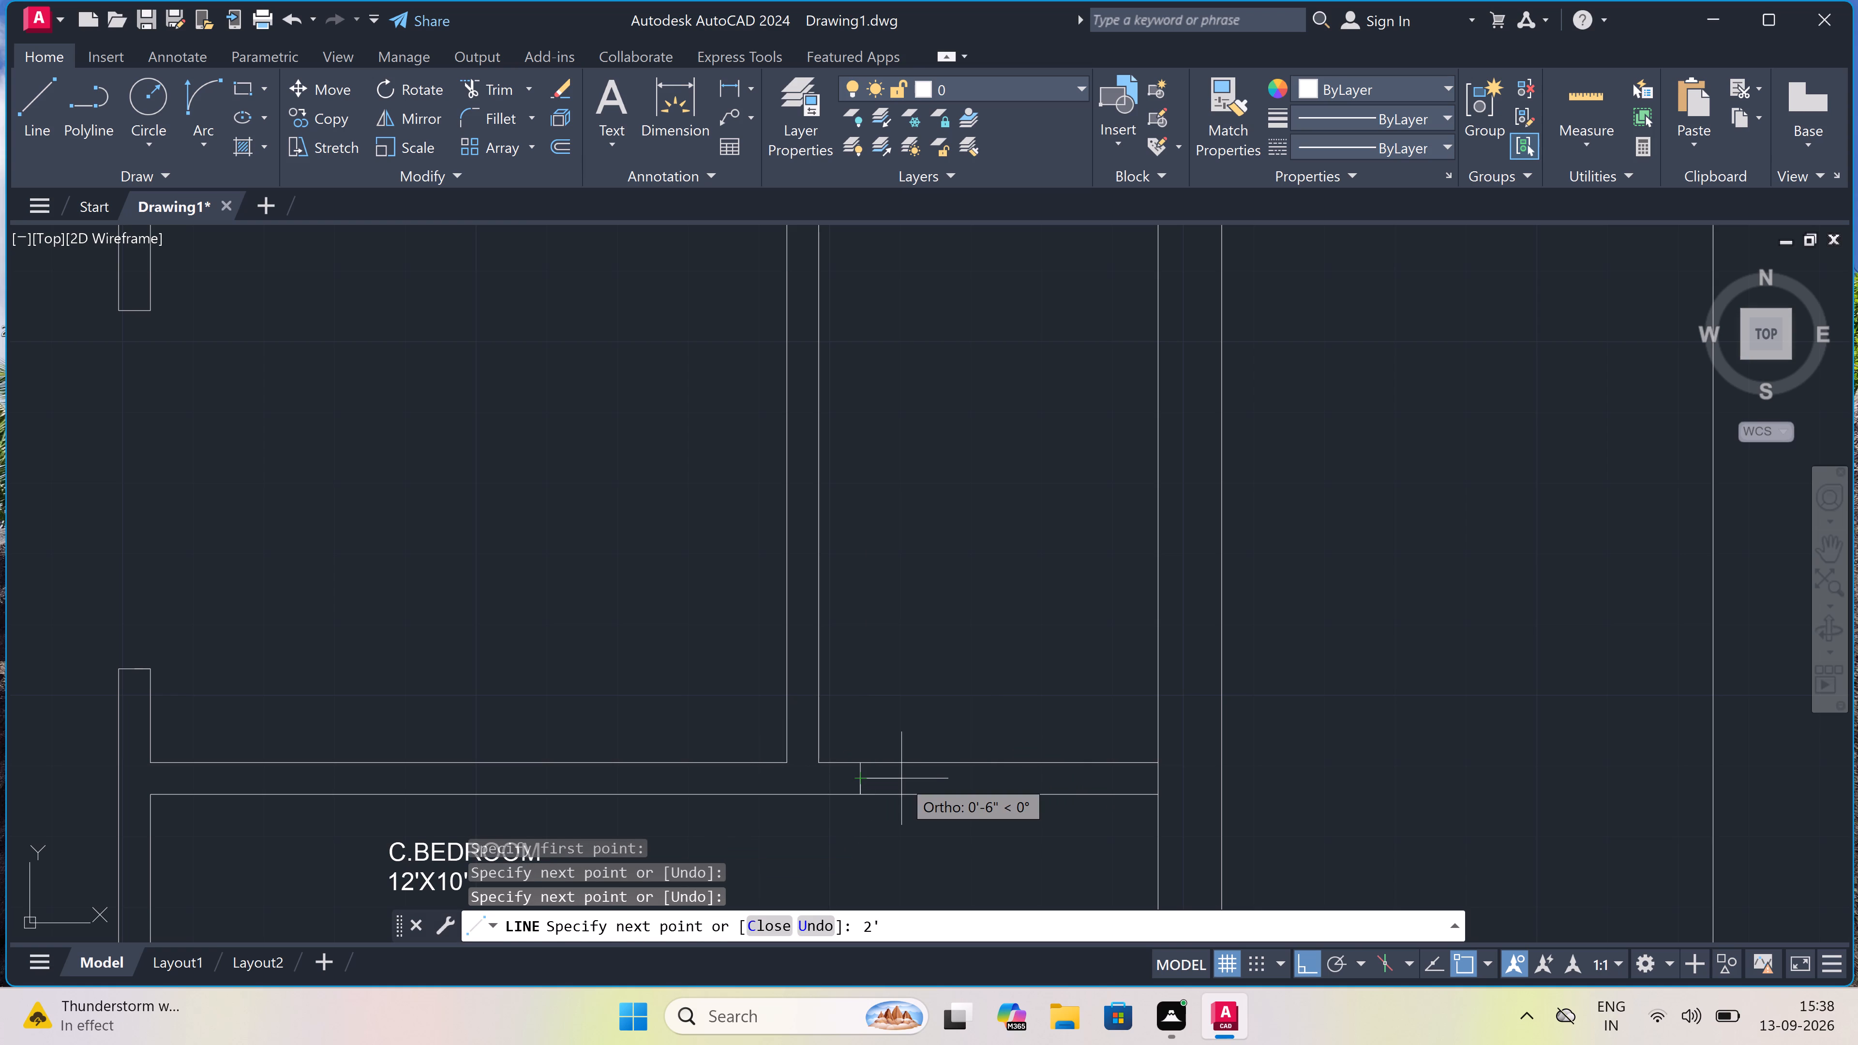
key("BackSpace")
type("\"")
key("space")
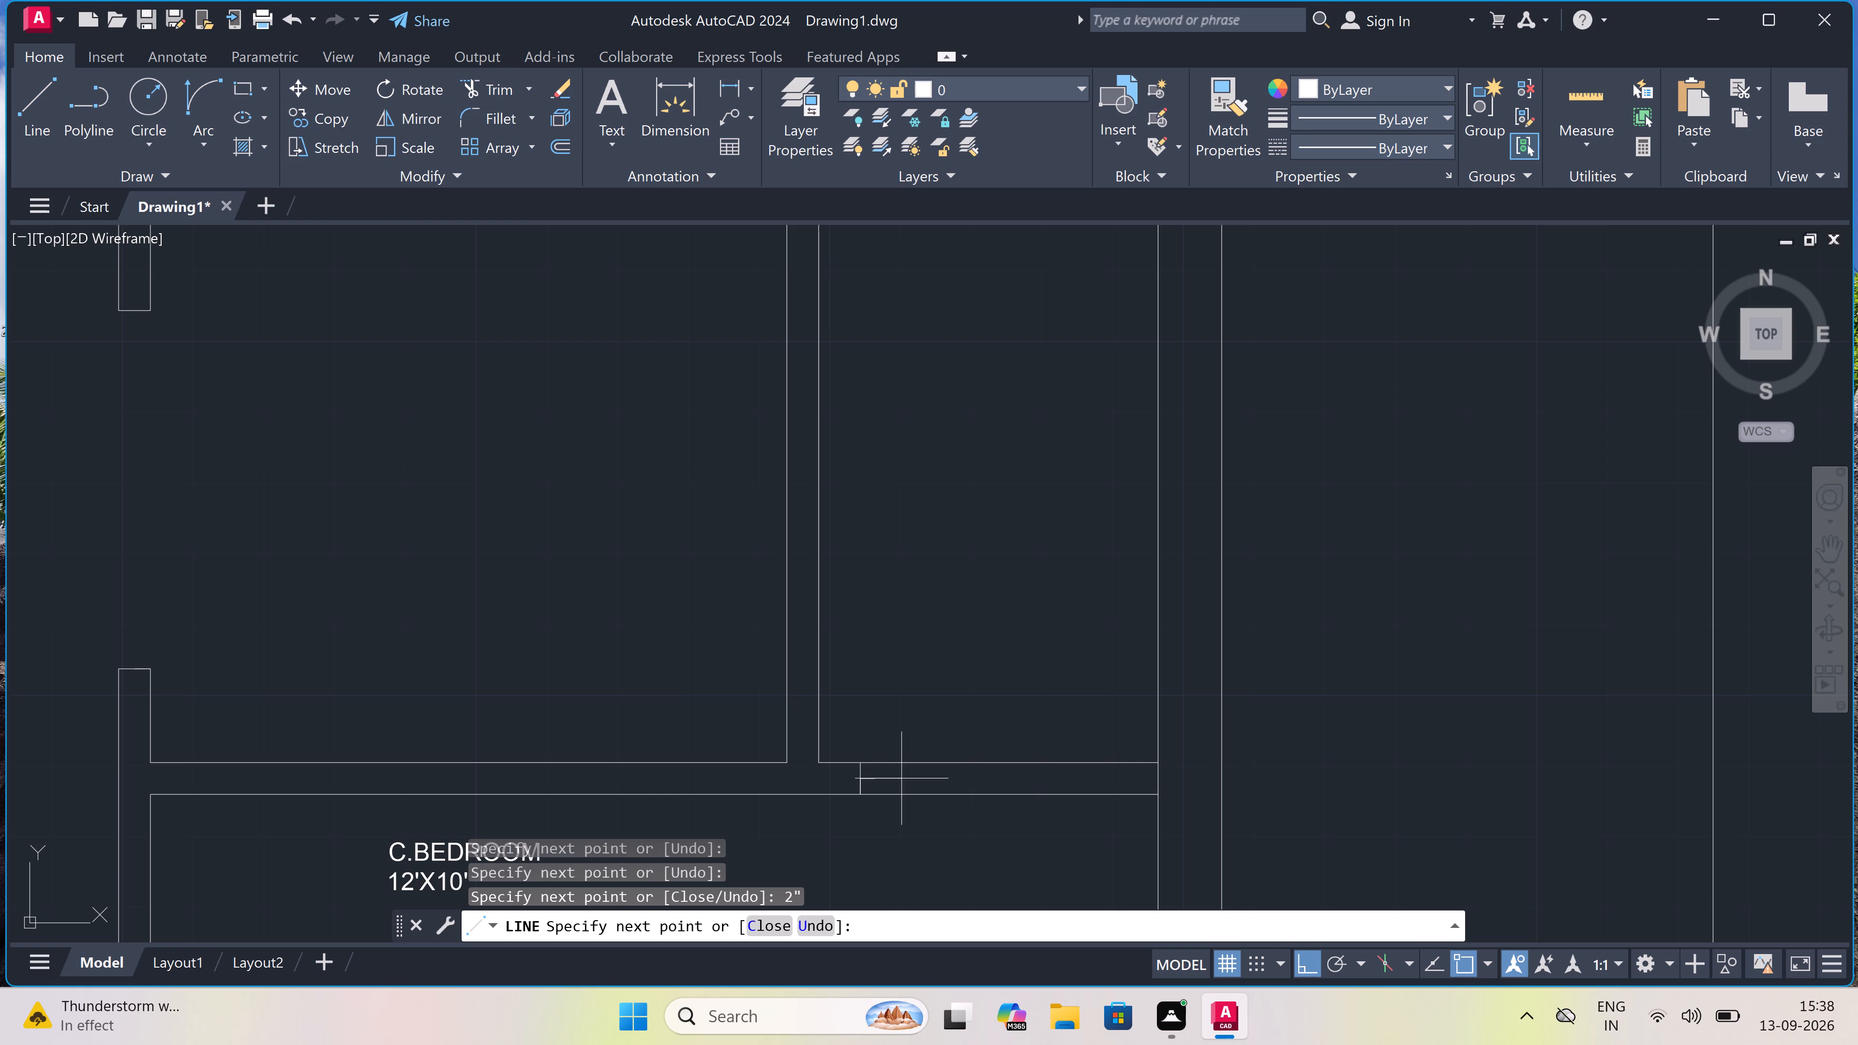
type("2'")
key("space")
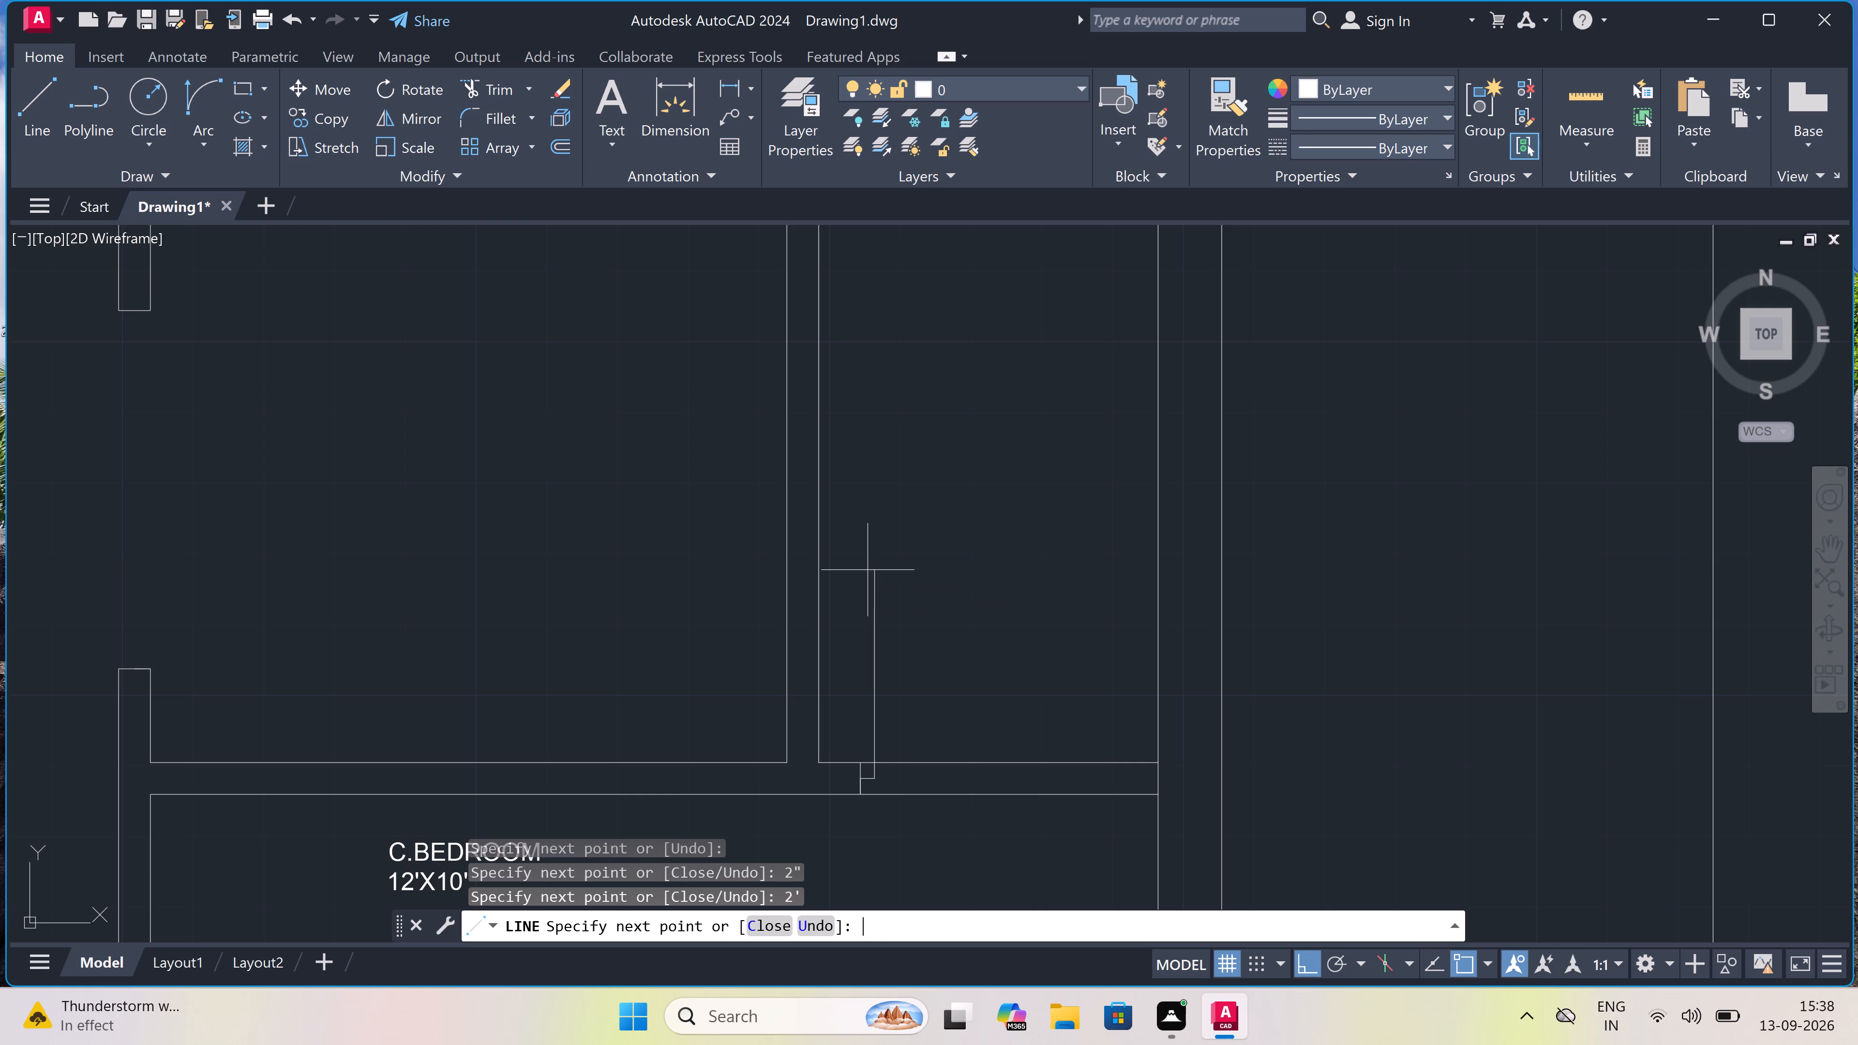
key("Escape")
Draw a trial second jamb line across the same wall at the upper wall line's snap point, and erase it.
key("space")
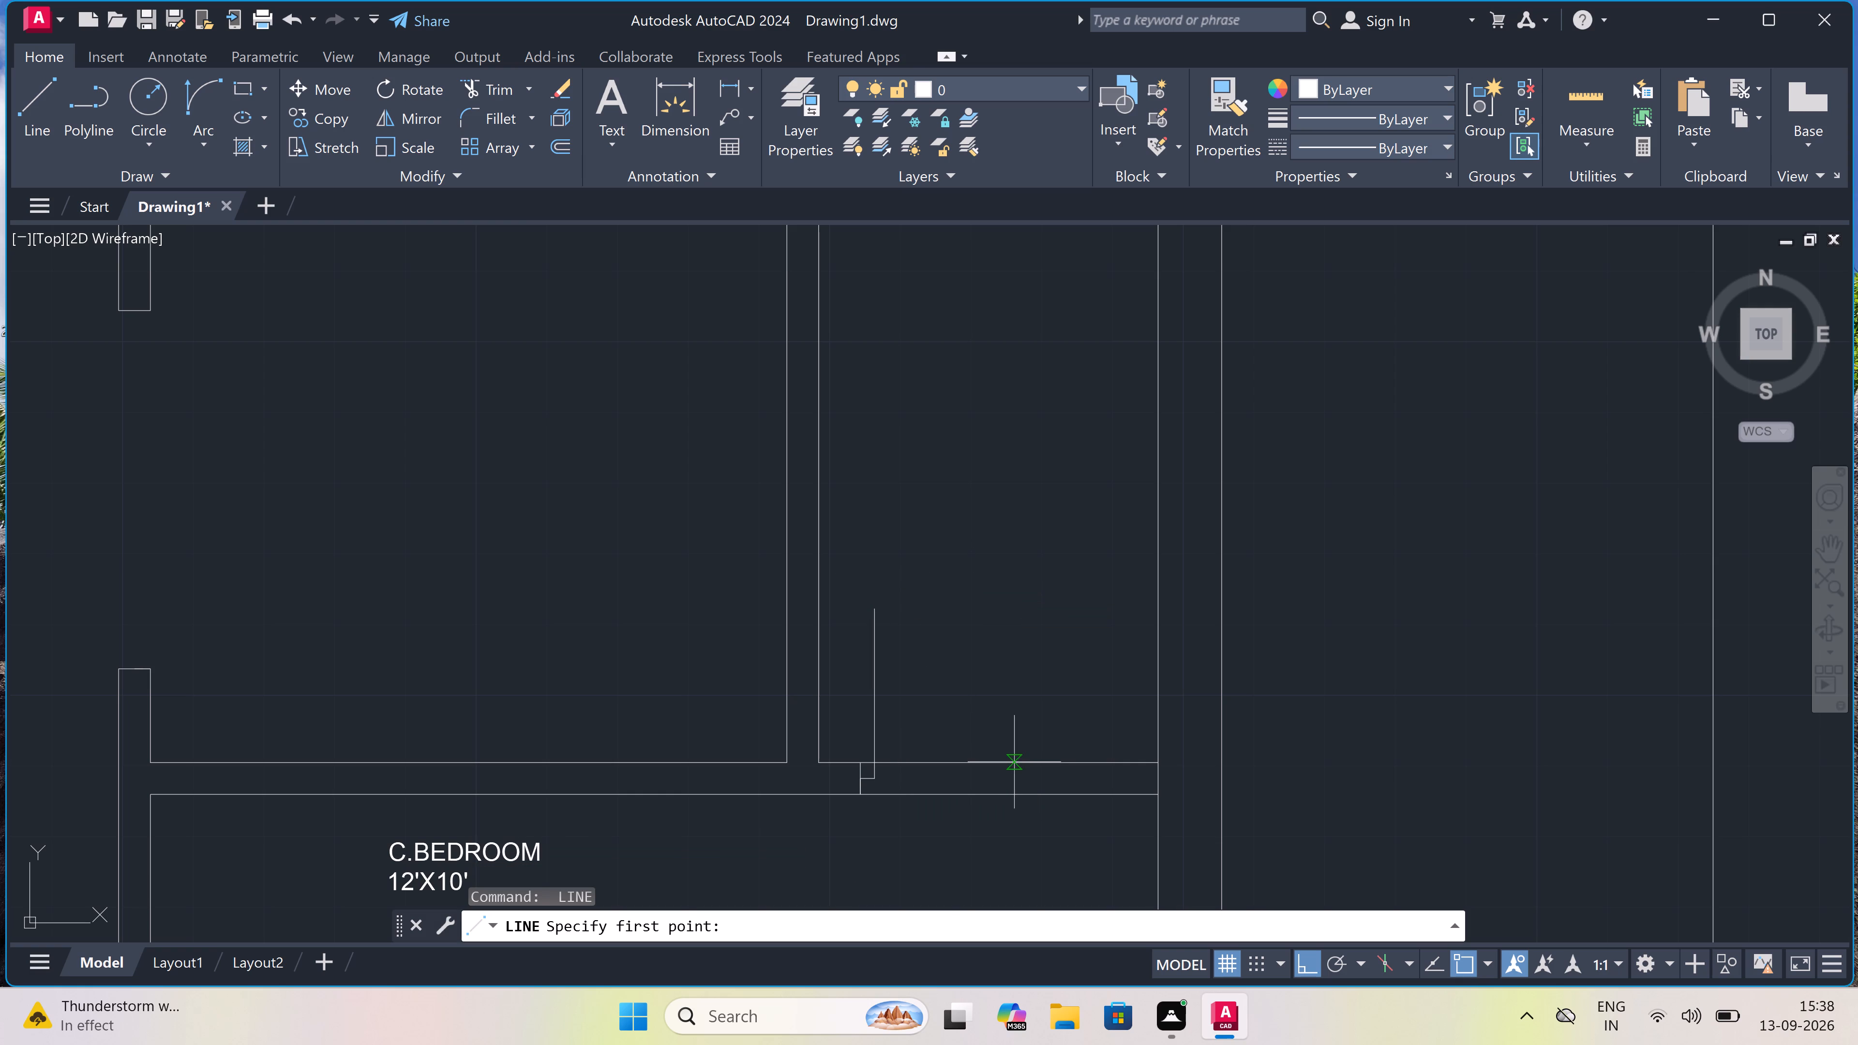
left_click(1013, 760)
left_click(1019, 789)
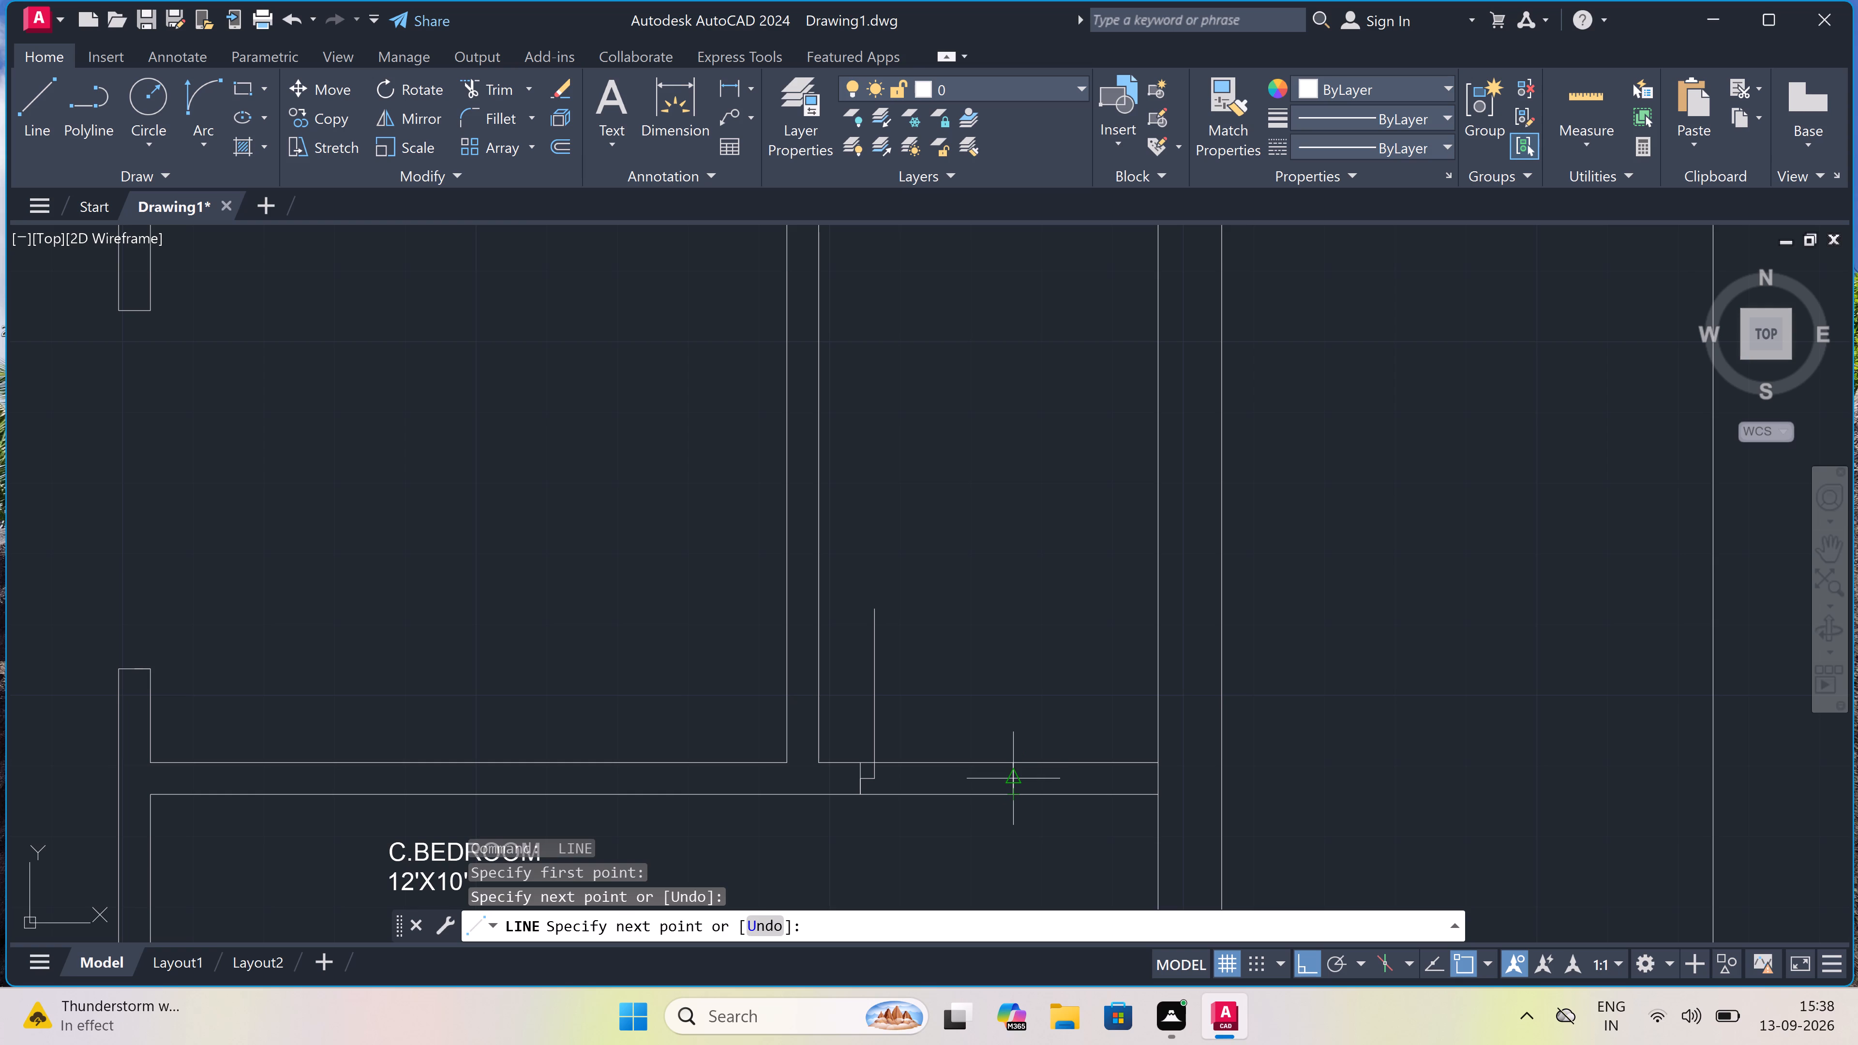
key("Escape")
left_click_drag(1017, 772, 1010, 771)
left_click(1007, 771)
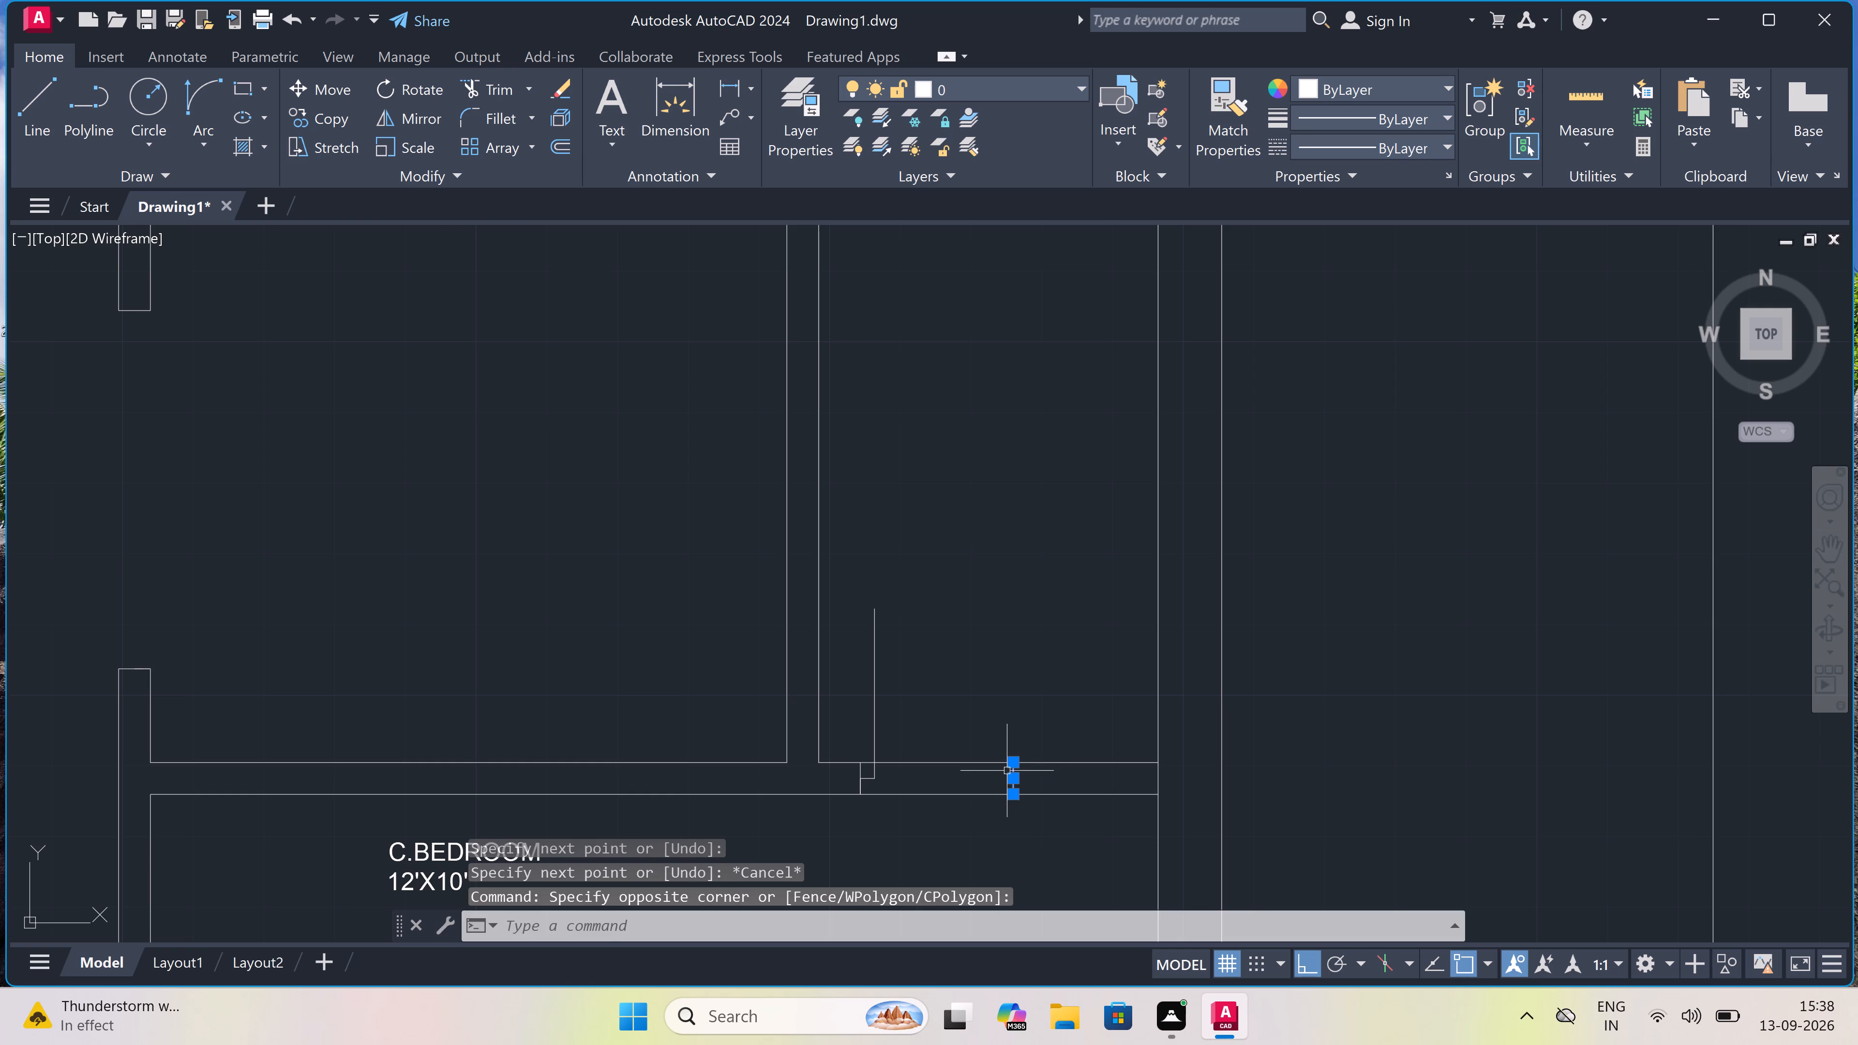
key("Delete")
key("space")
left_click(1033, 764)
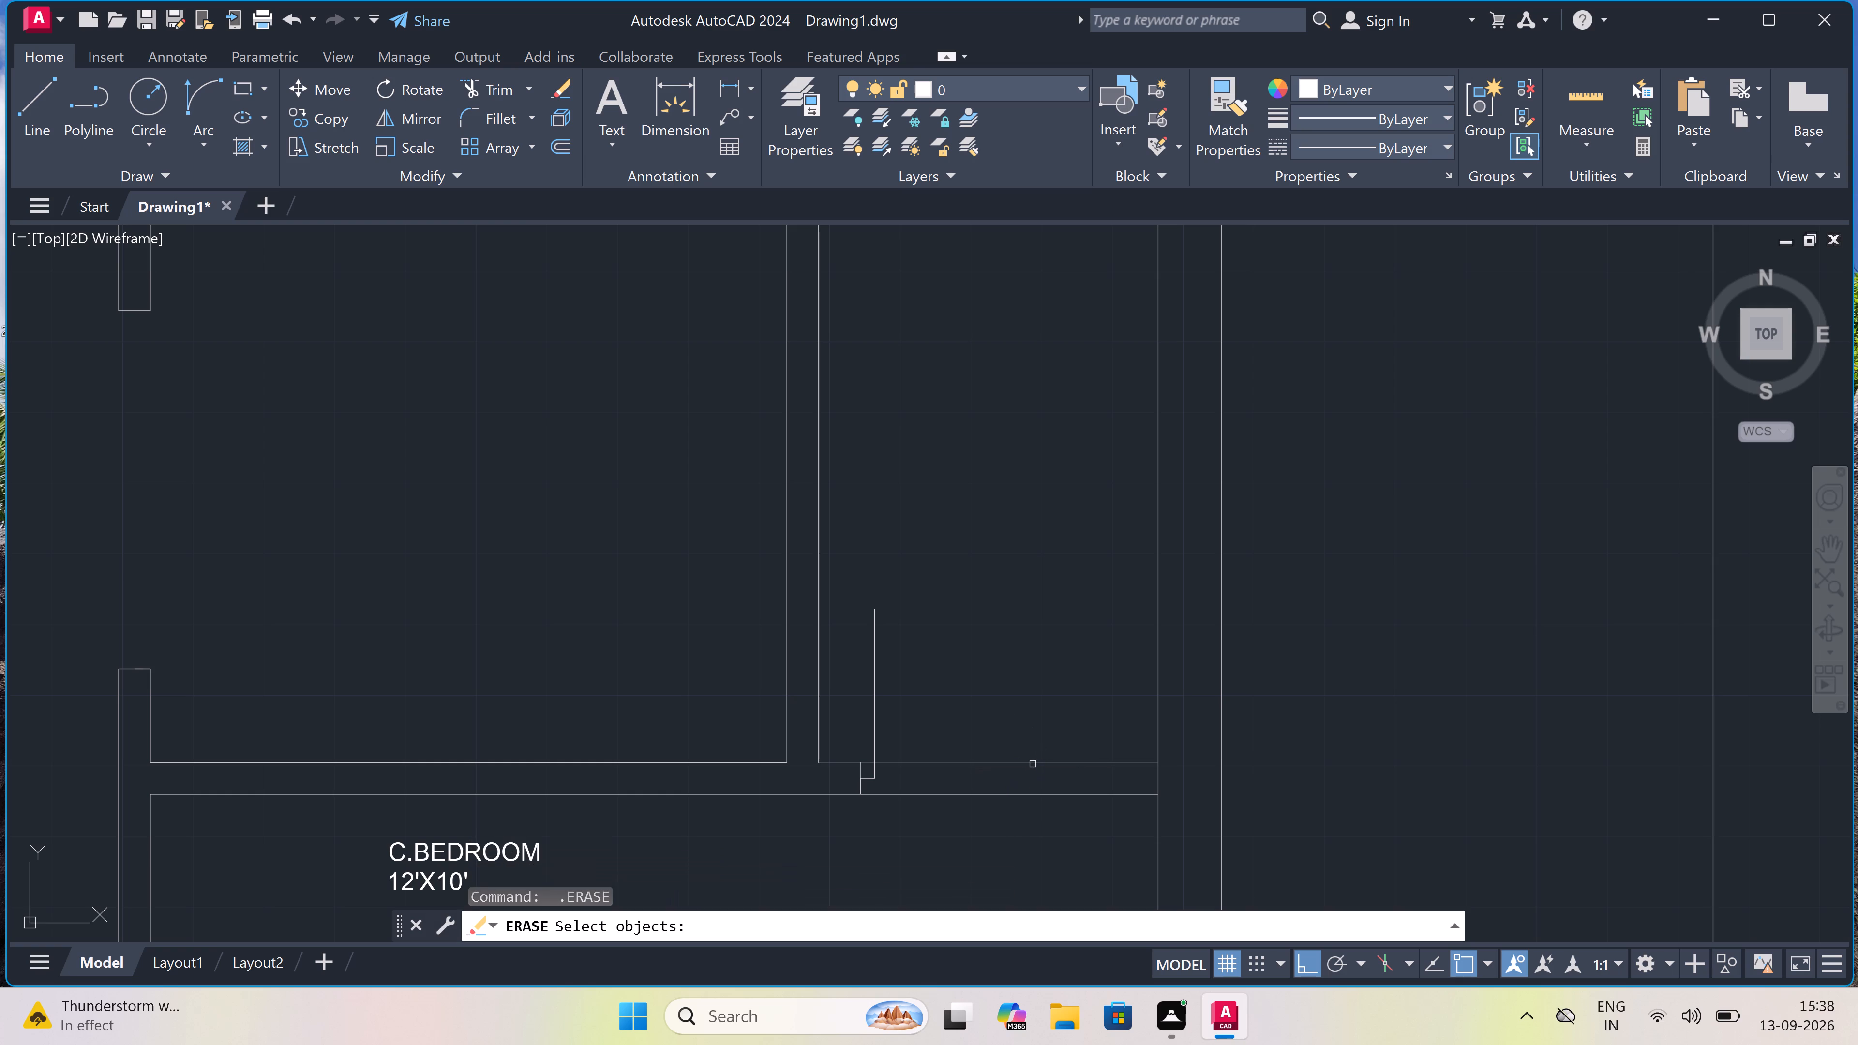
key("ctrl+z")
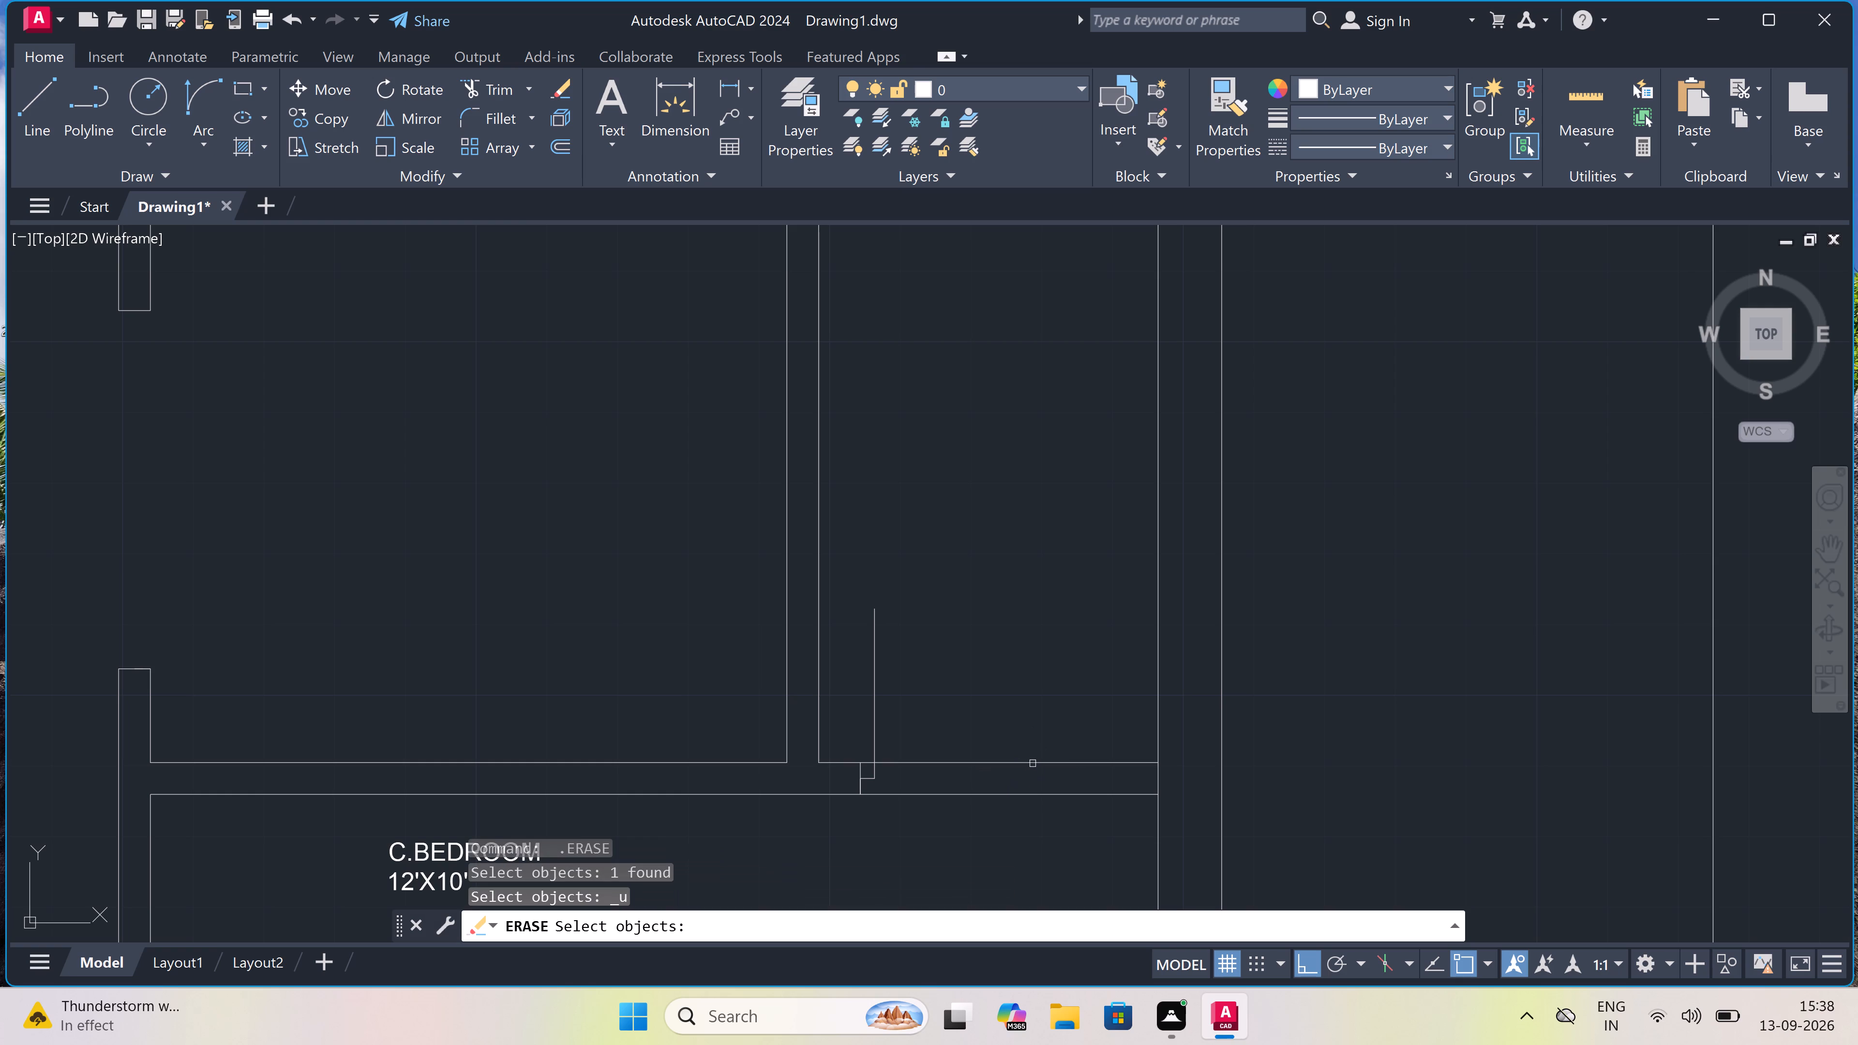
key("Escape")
Draw the opposite jamb line across the same wall, closer to the outer wall, with a 2" stop pointing toward the door leaf.
key("l")
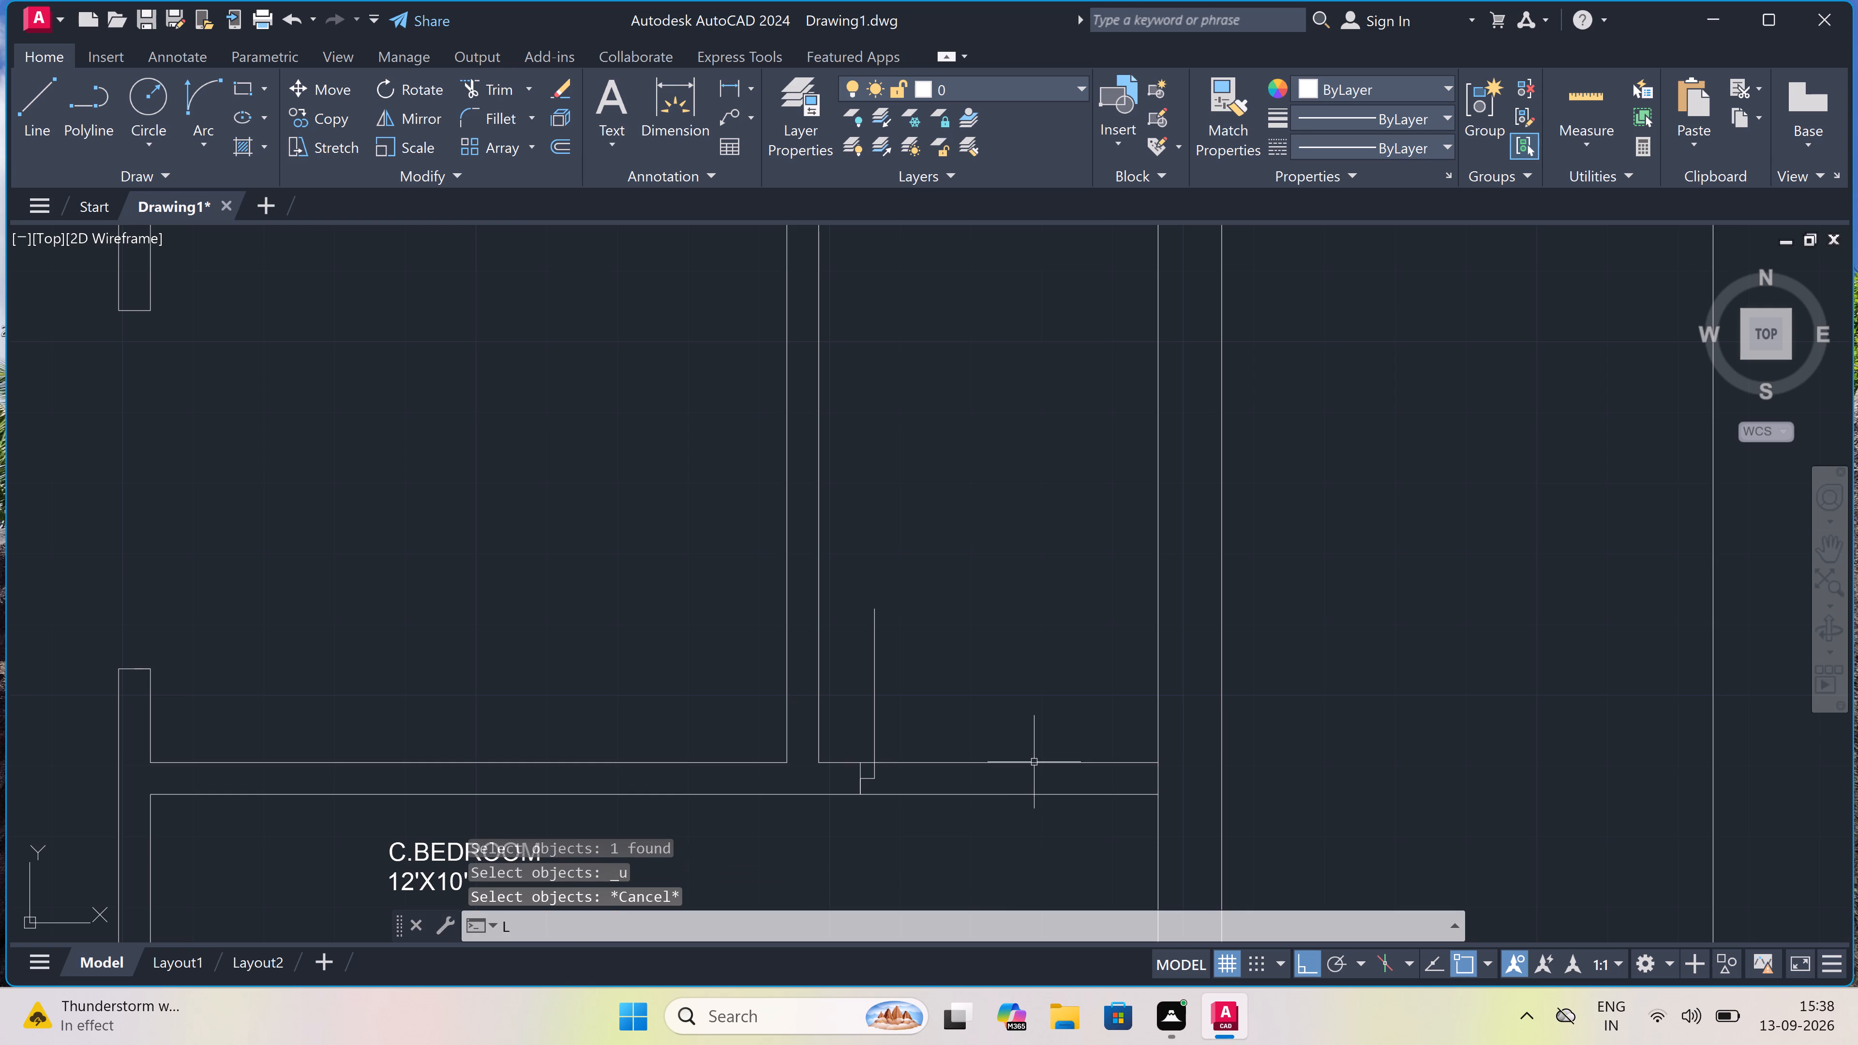
key("space")
left_click(1049, 758)
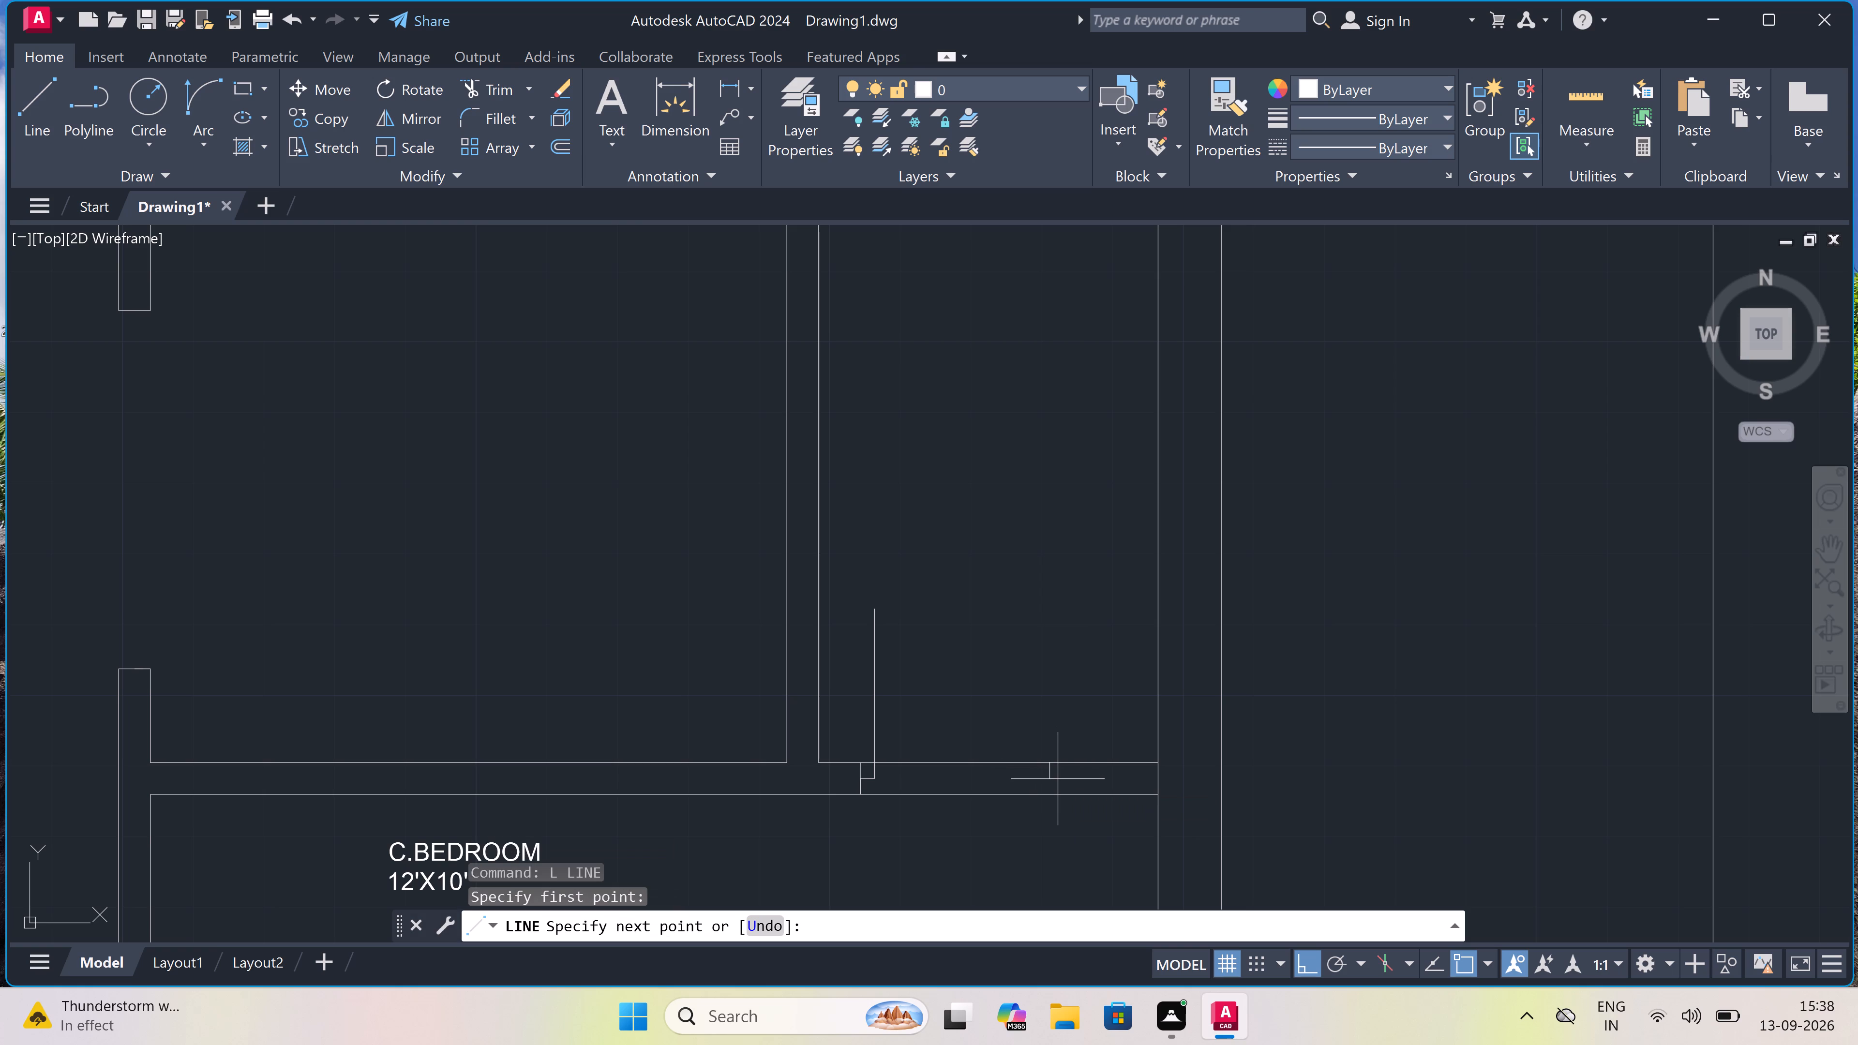
left_click(1049, 791)
left_click(1045, 776)
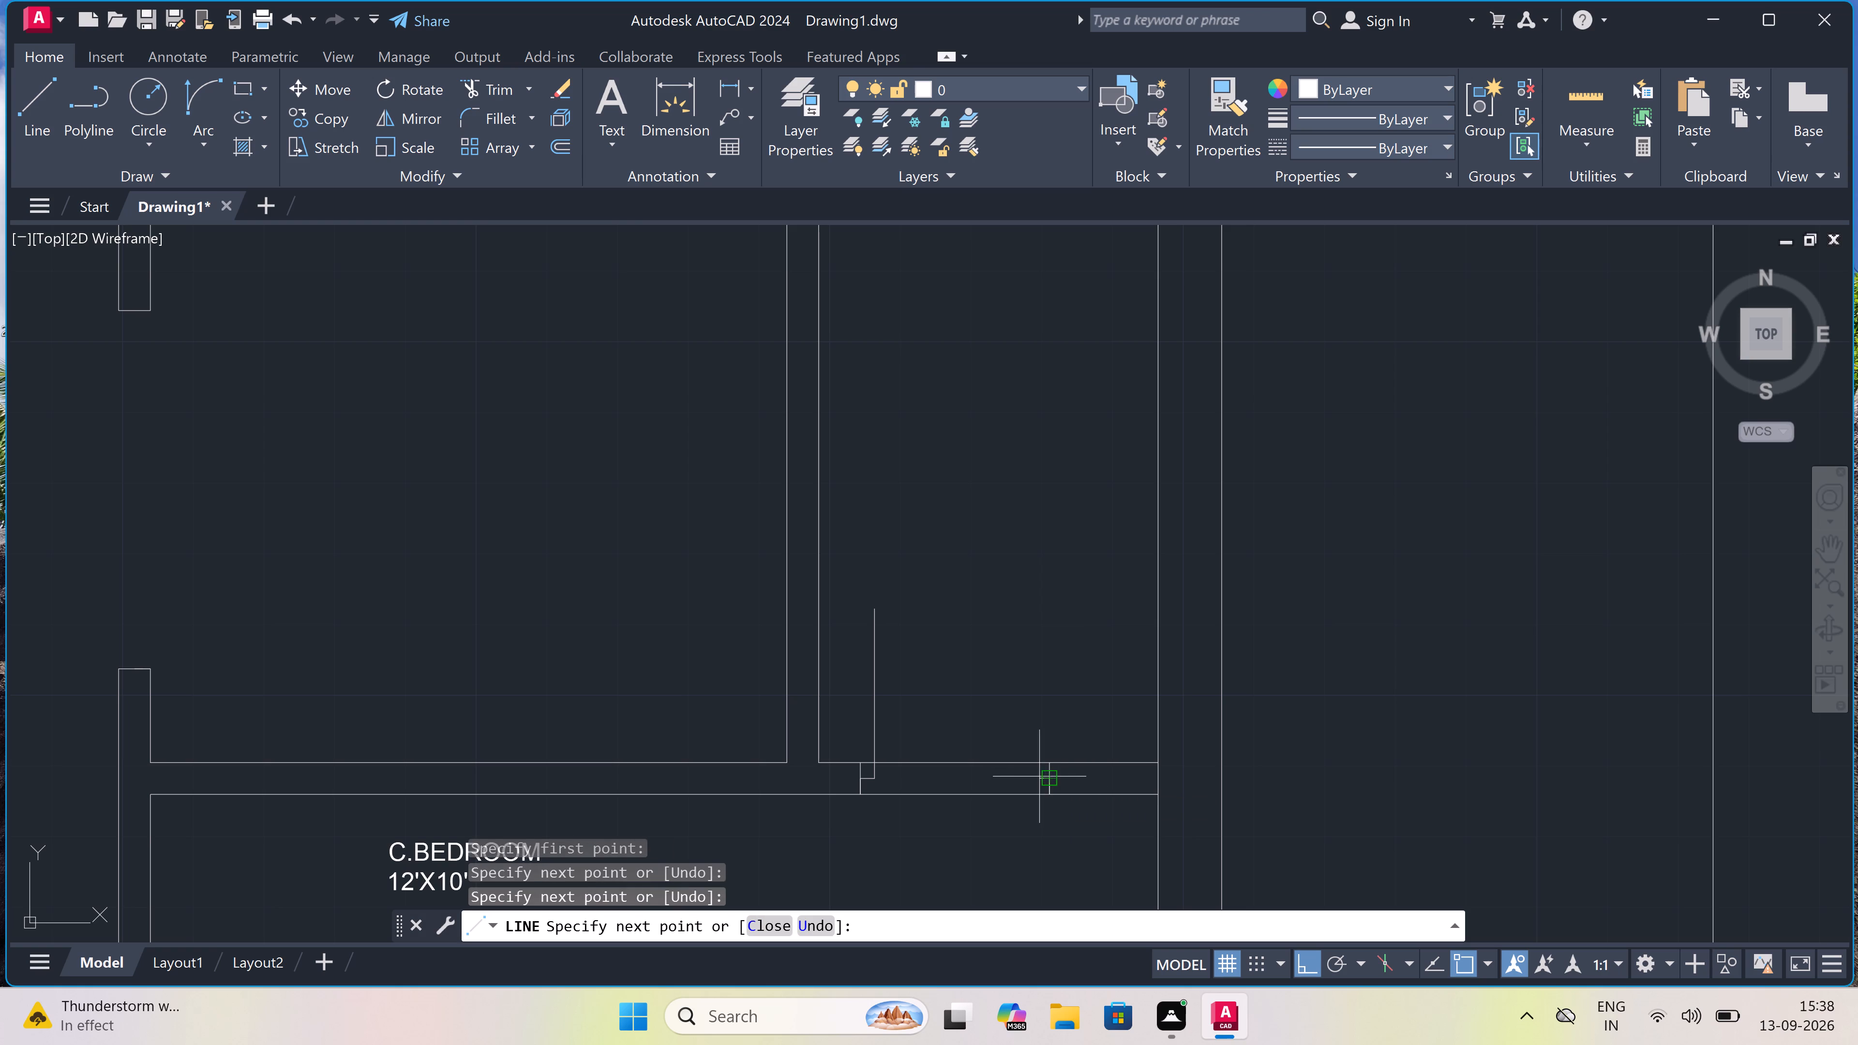
key("2")
type("\"")
key("space")
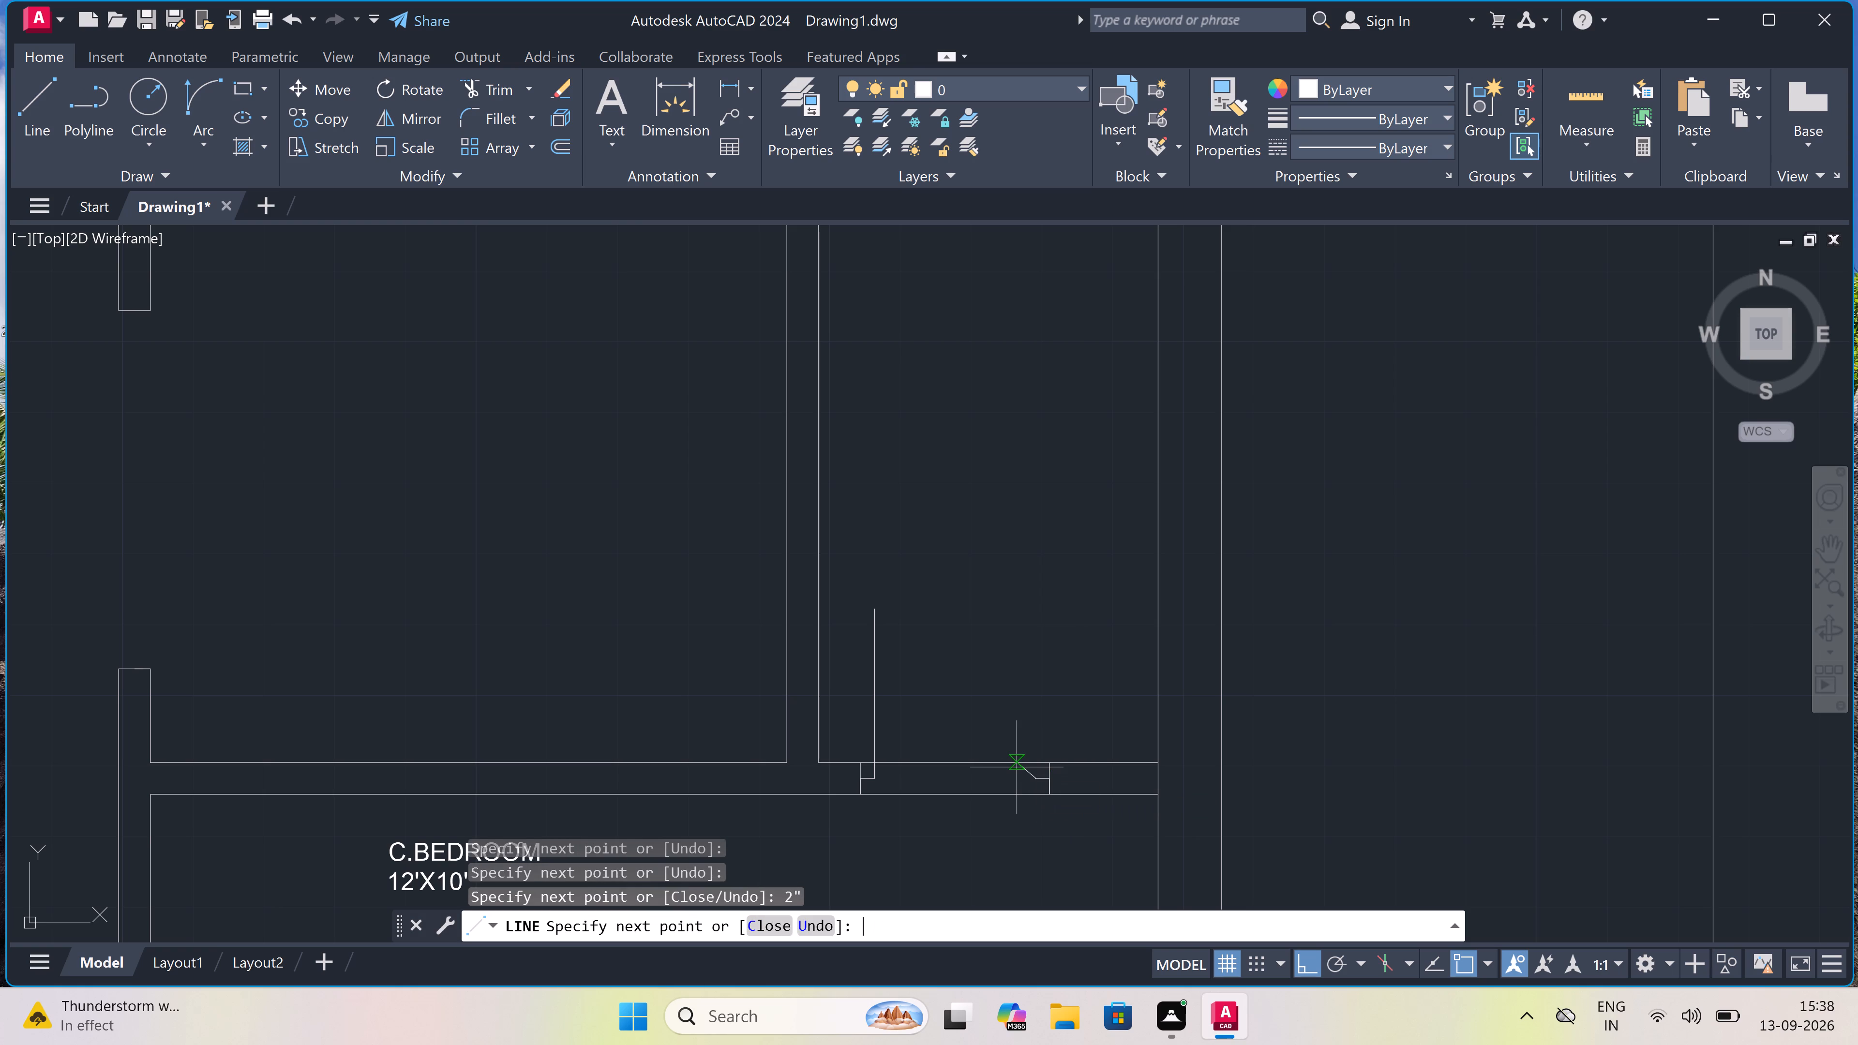
key("Escape")
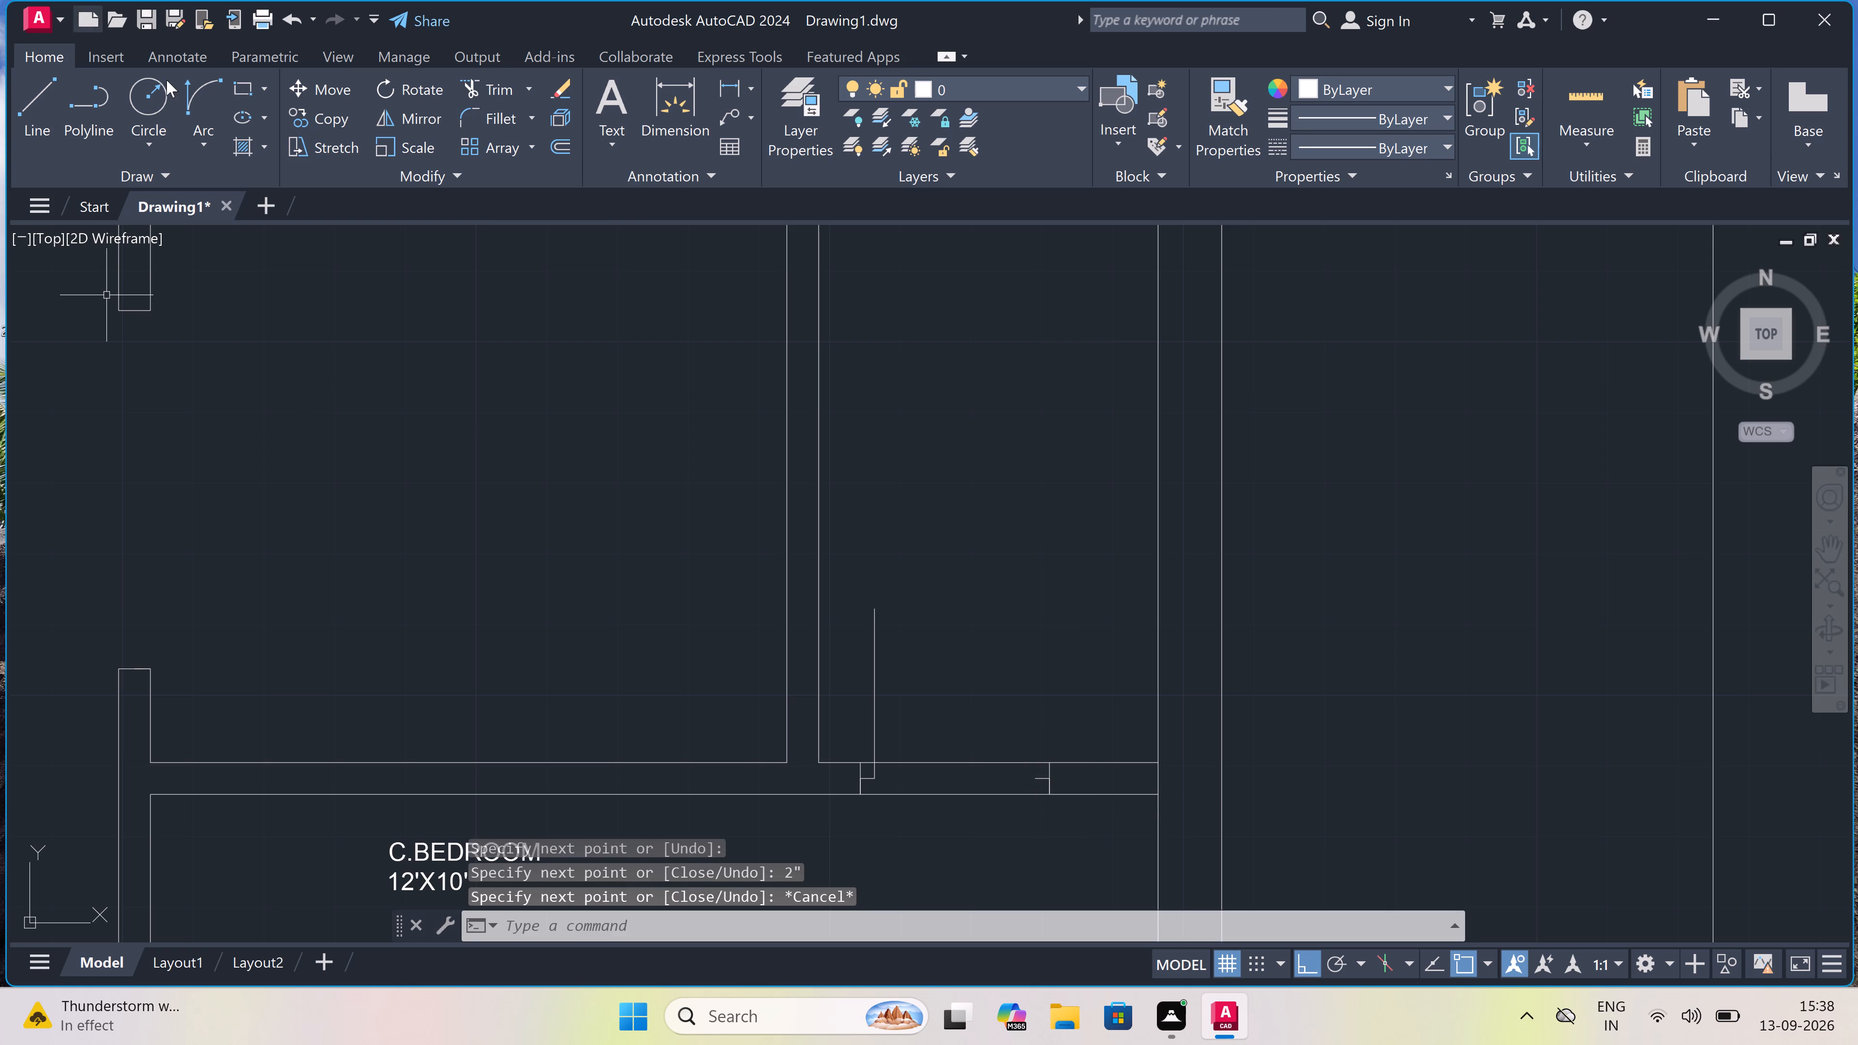
Draw the door swing arc from the top of the leaf to the end of the opposite stop, curving outward.
left_click(201, 84)
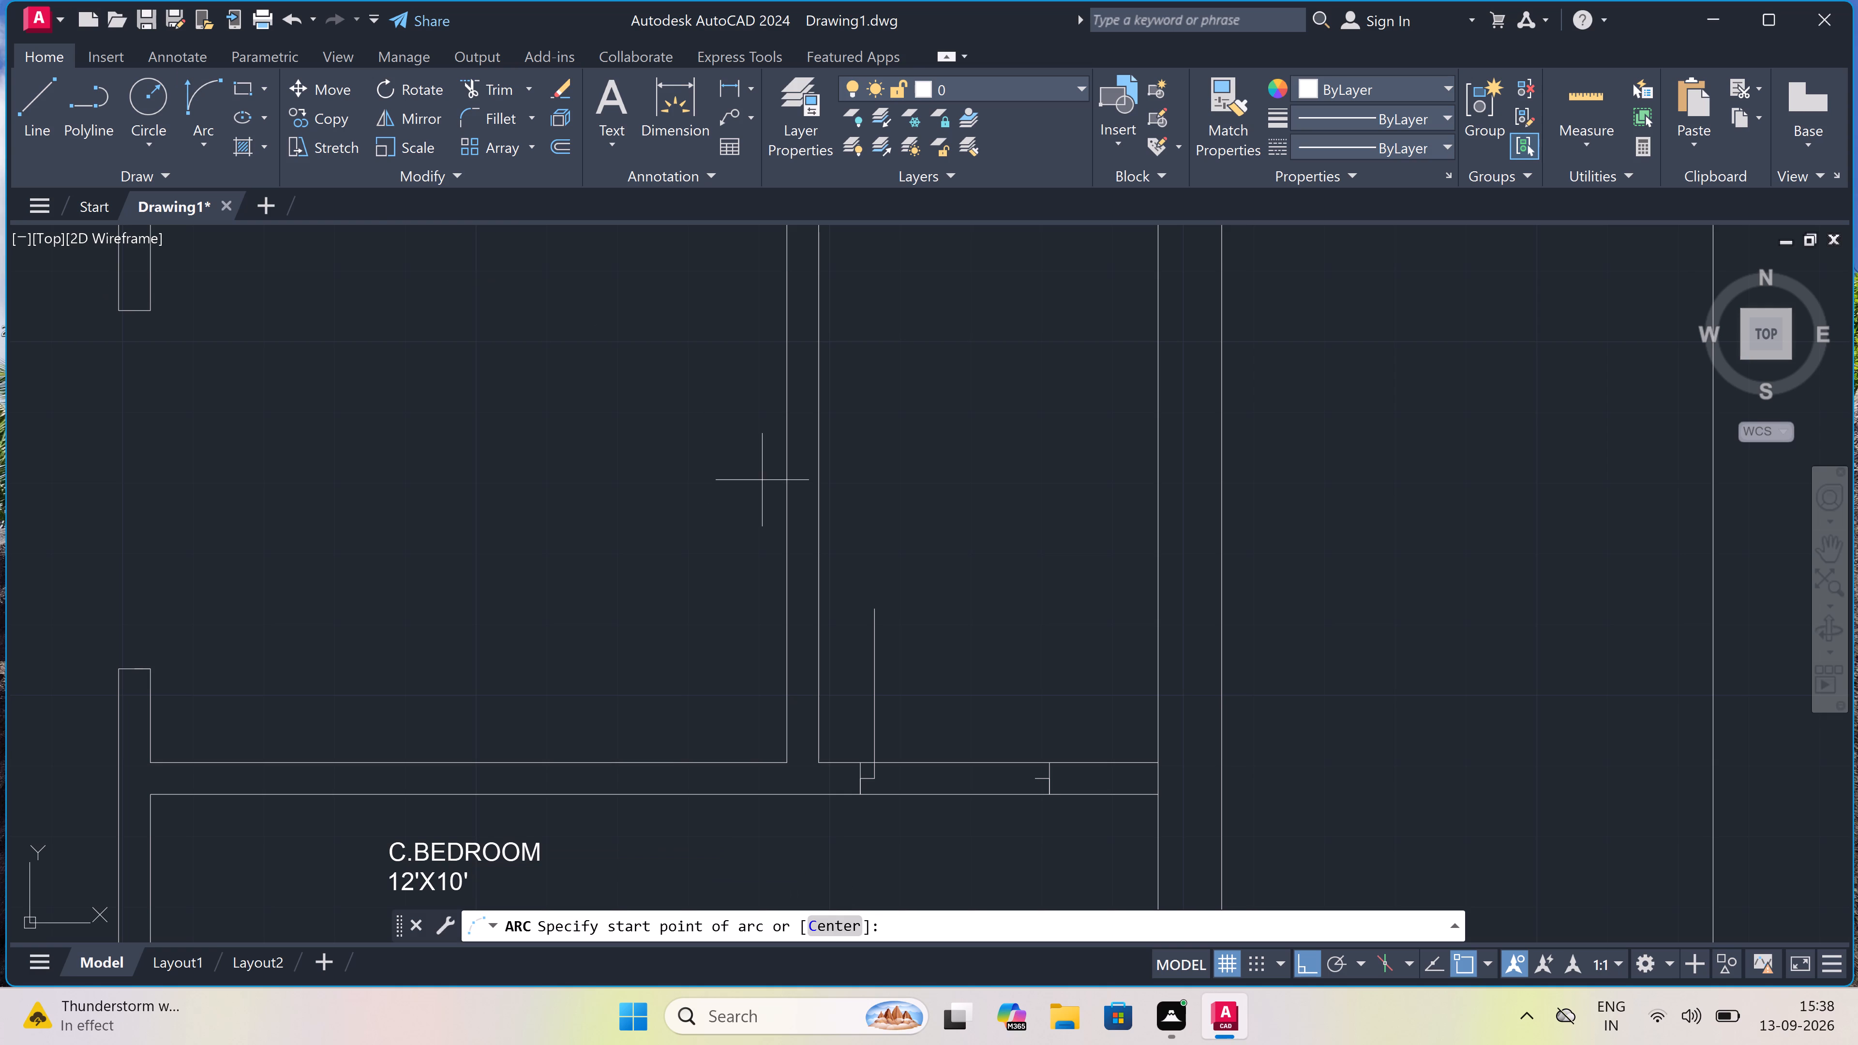
scroll(927, 568, "up", 2)
scroll(884, 588, "down", 3)
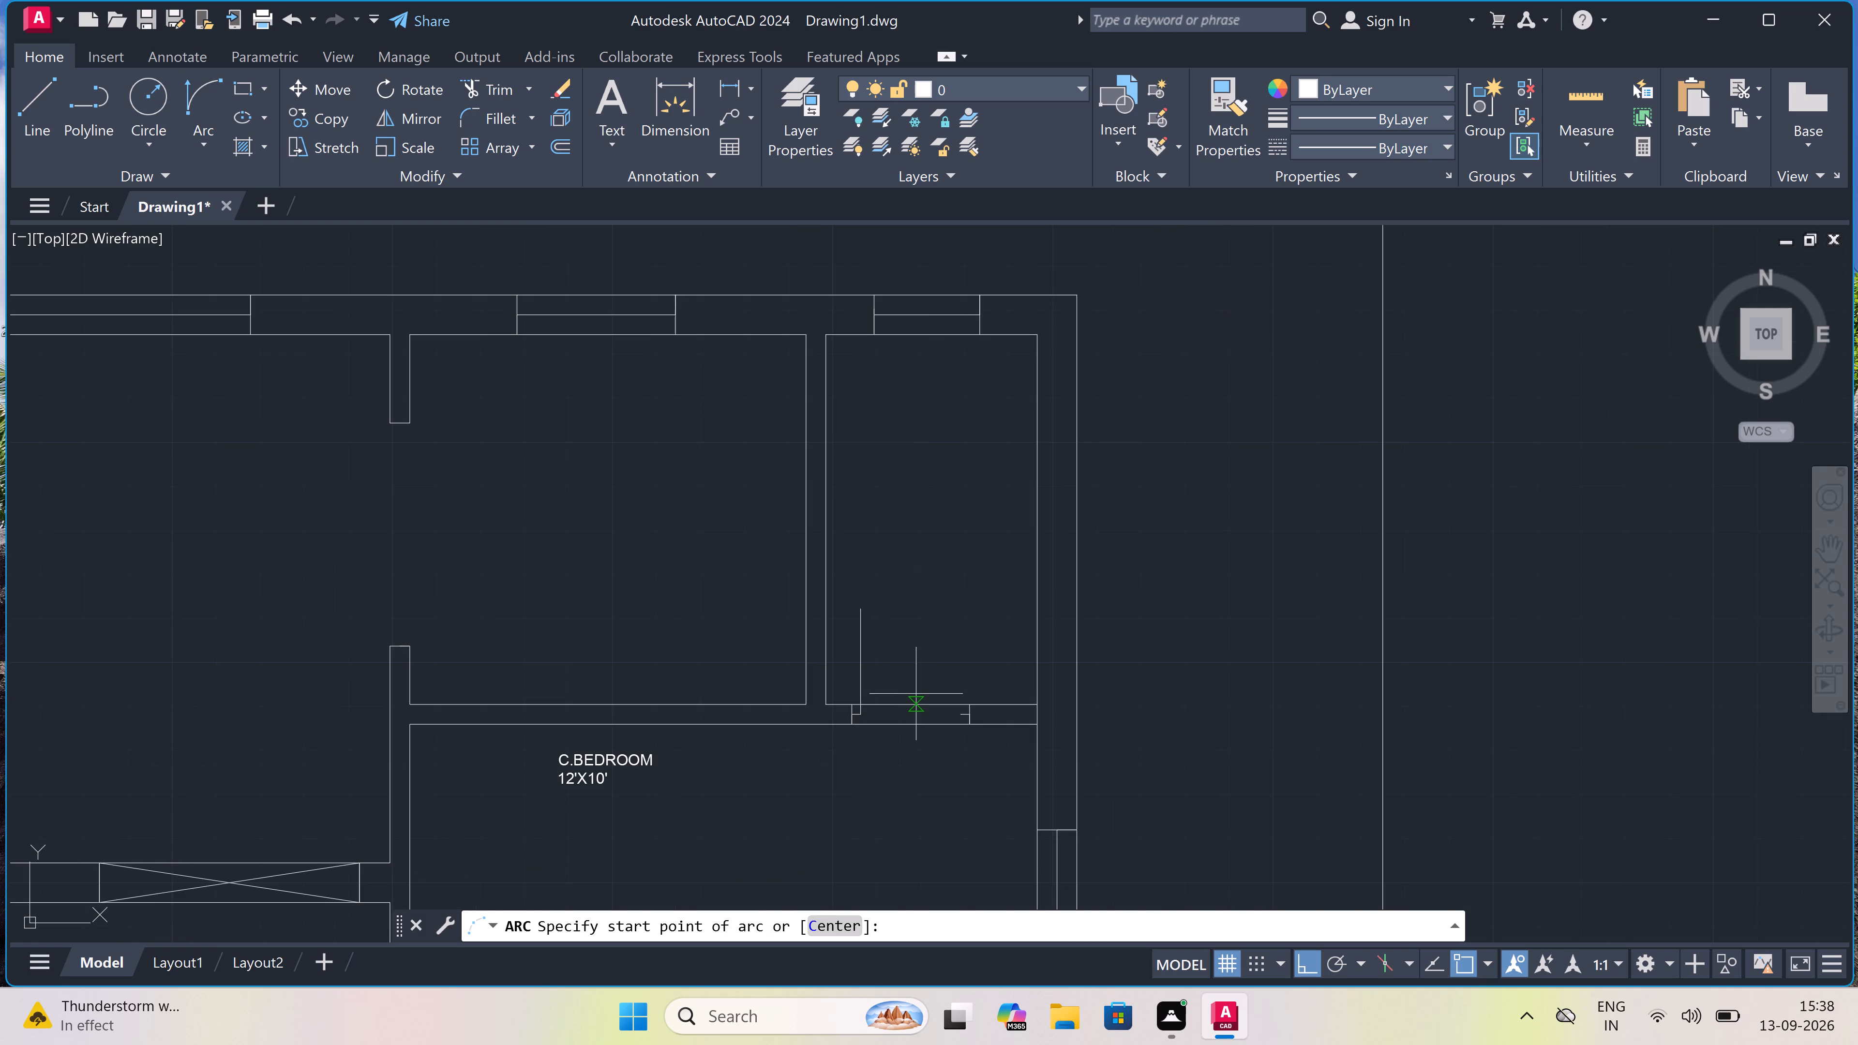
scroll(917, 694, "up", 2)
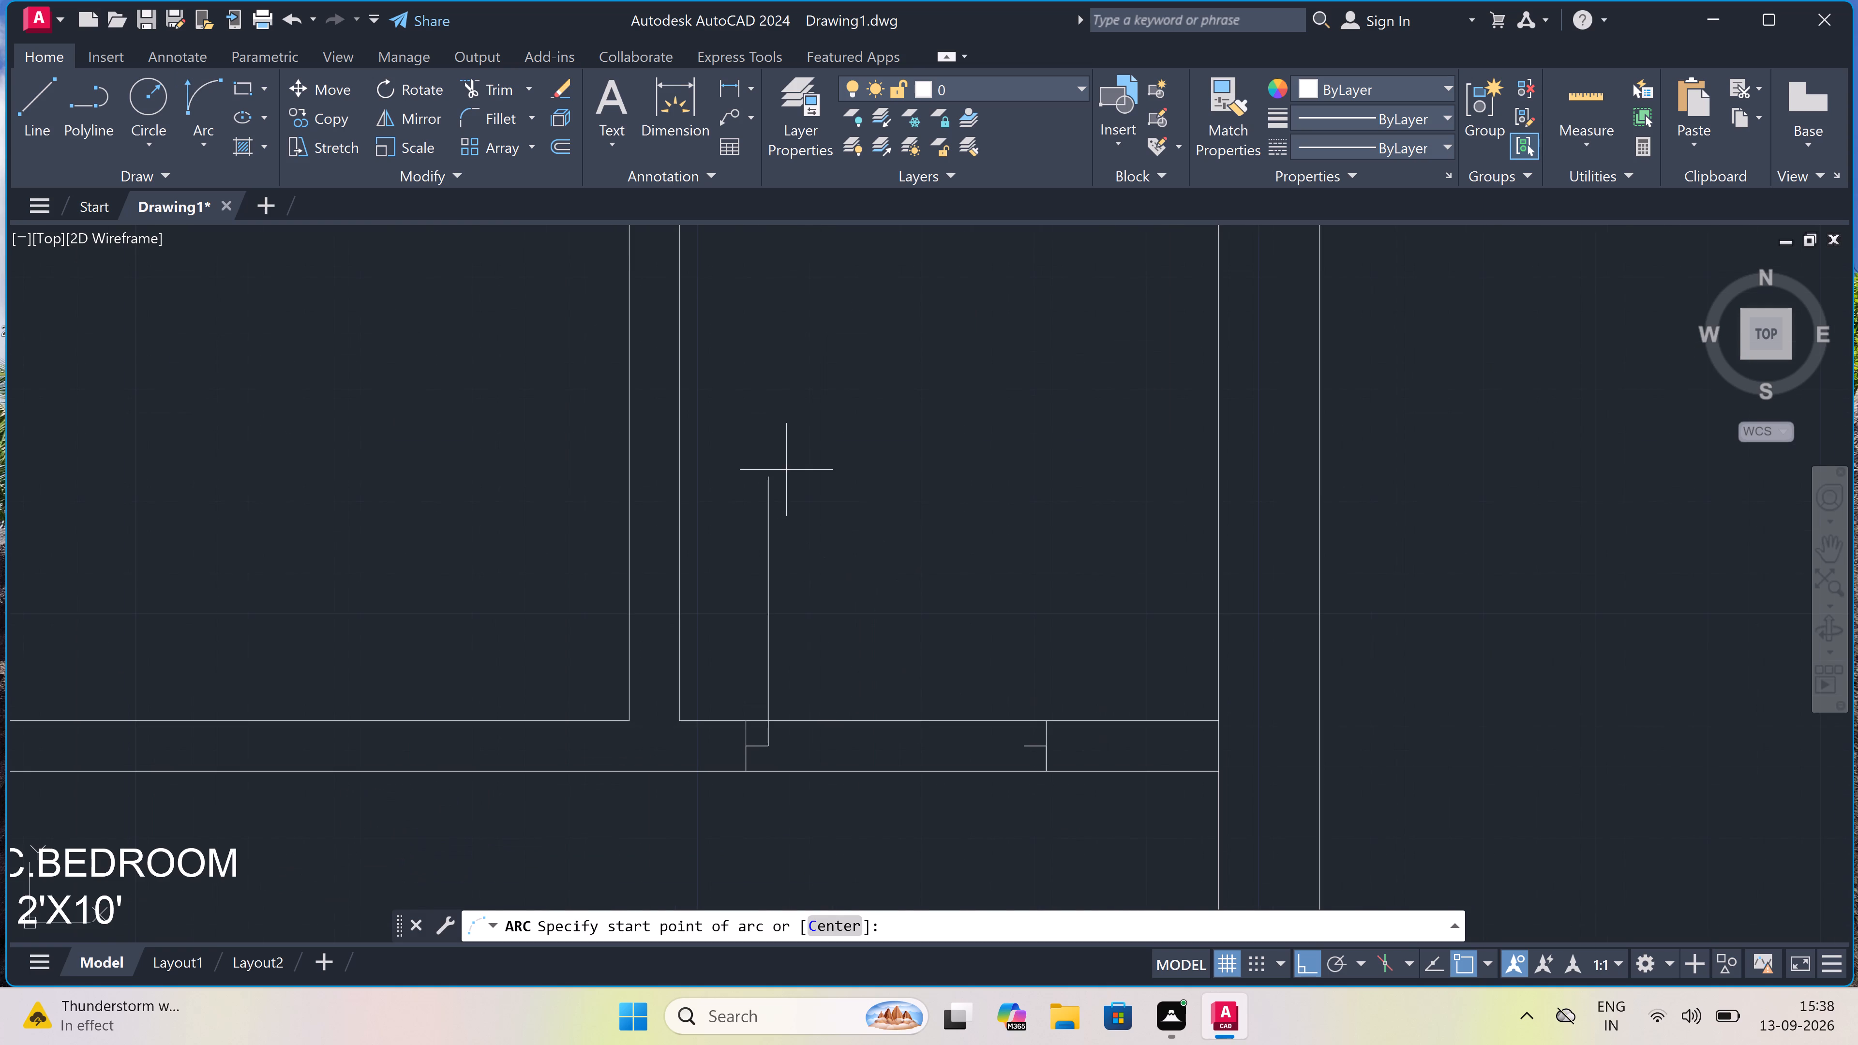
left_click(772, 474)
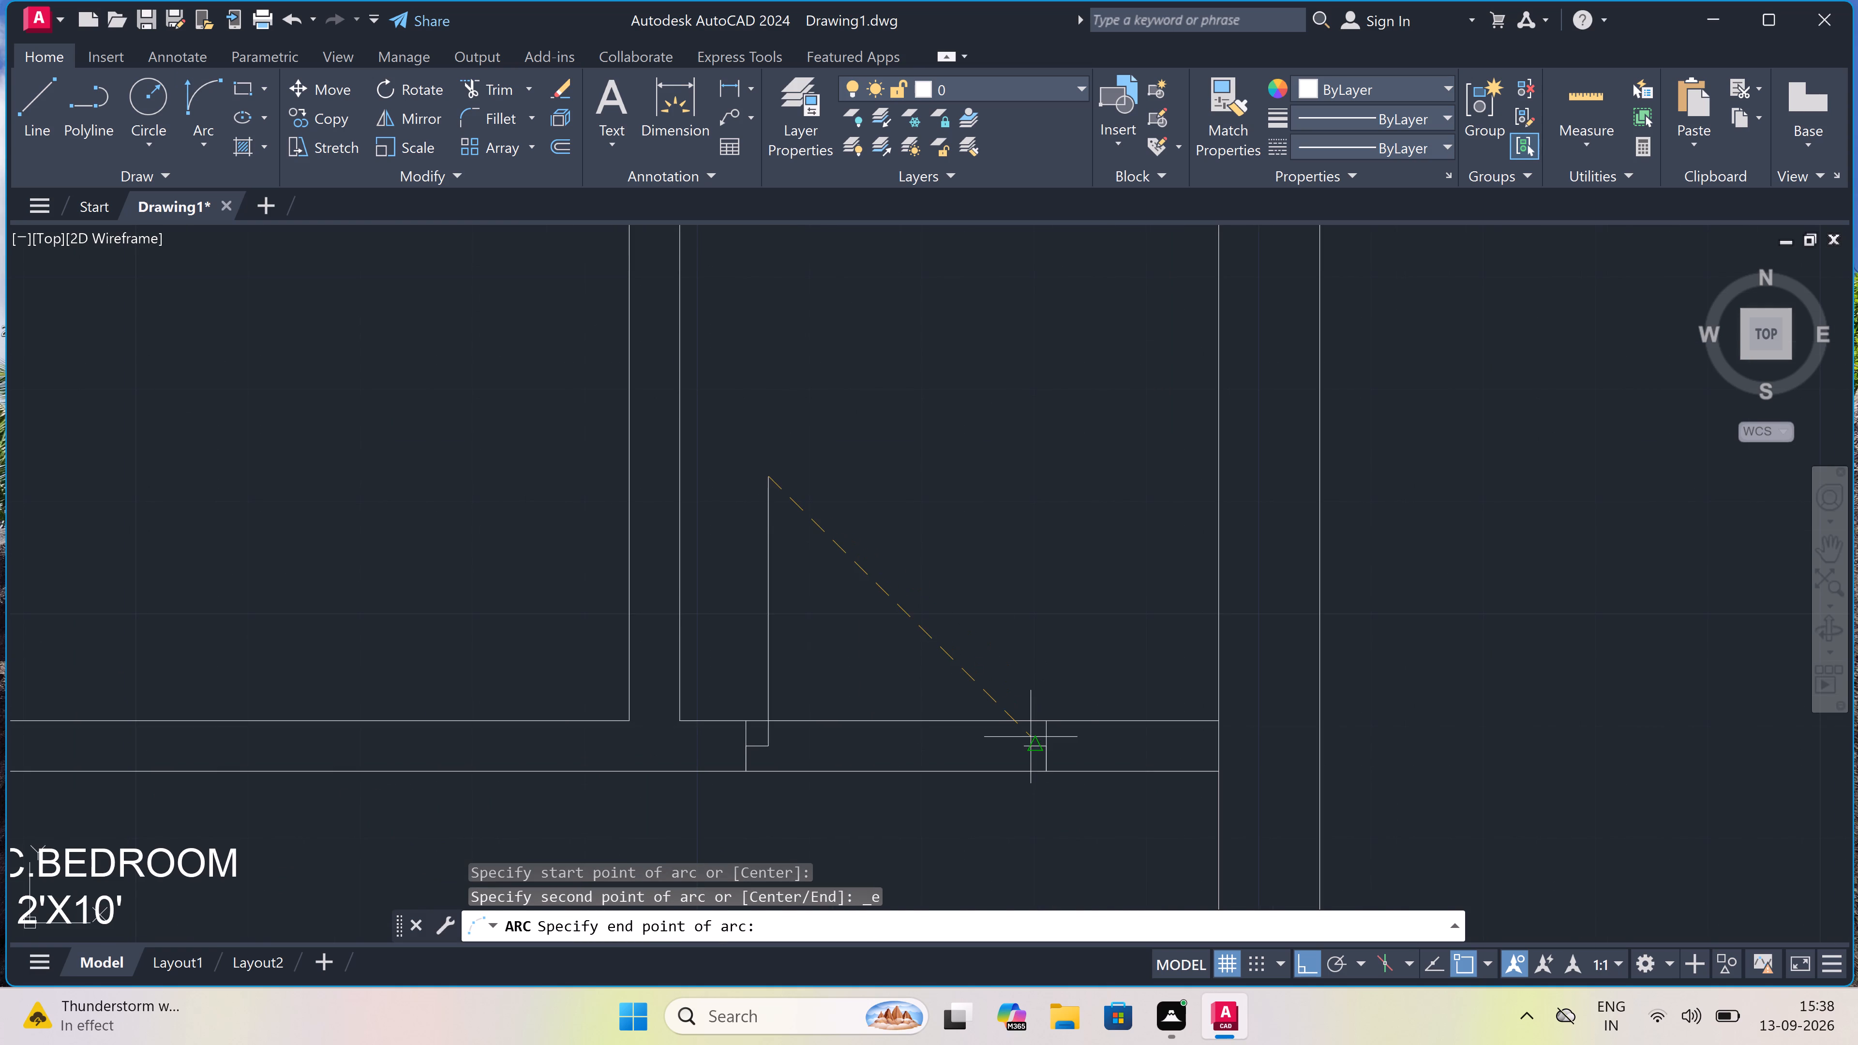
left_click(1024, 751)
left_click(1059, 540)
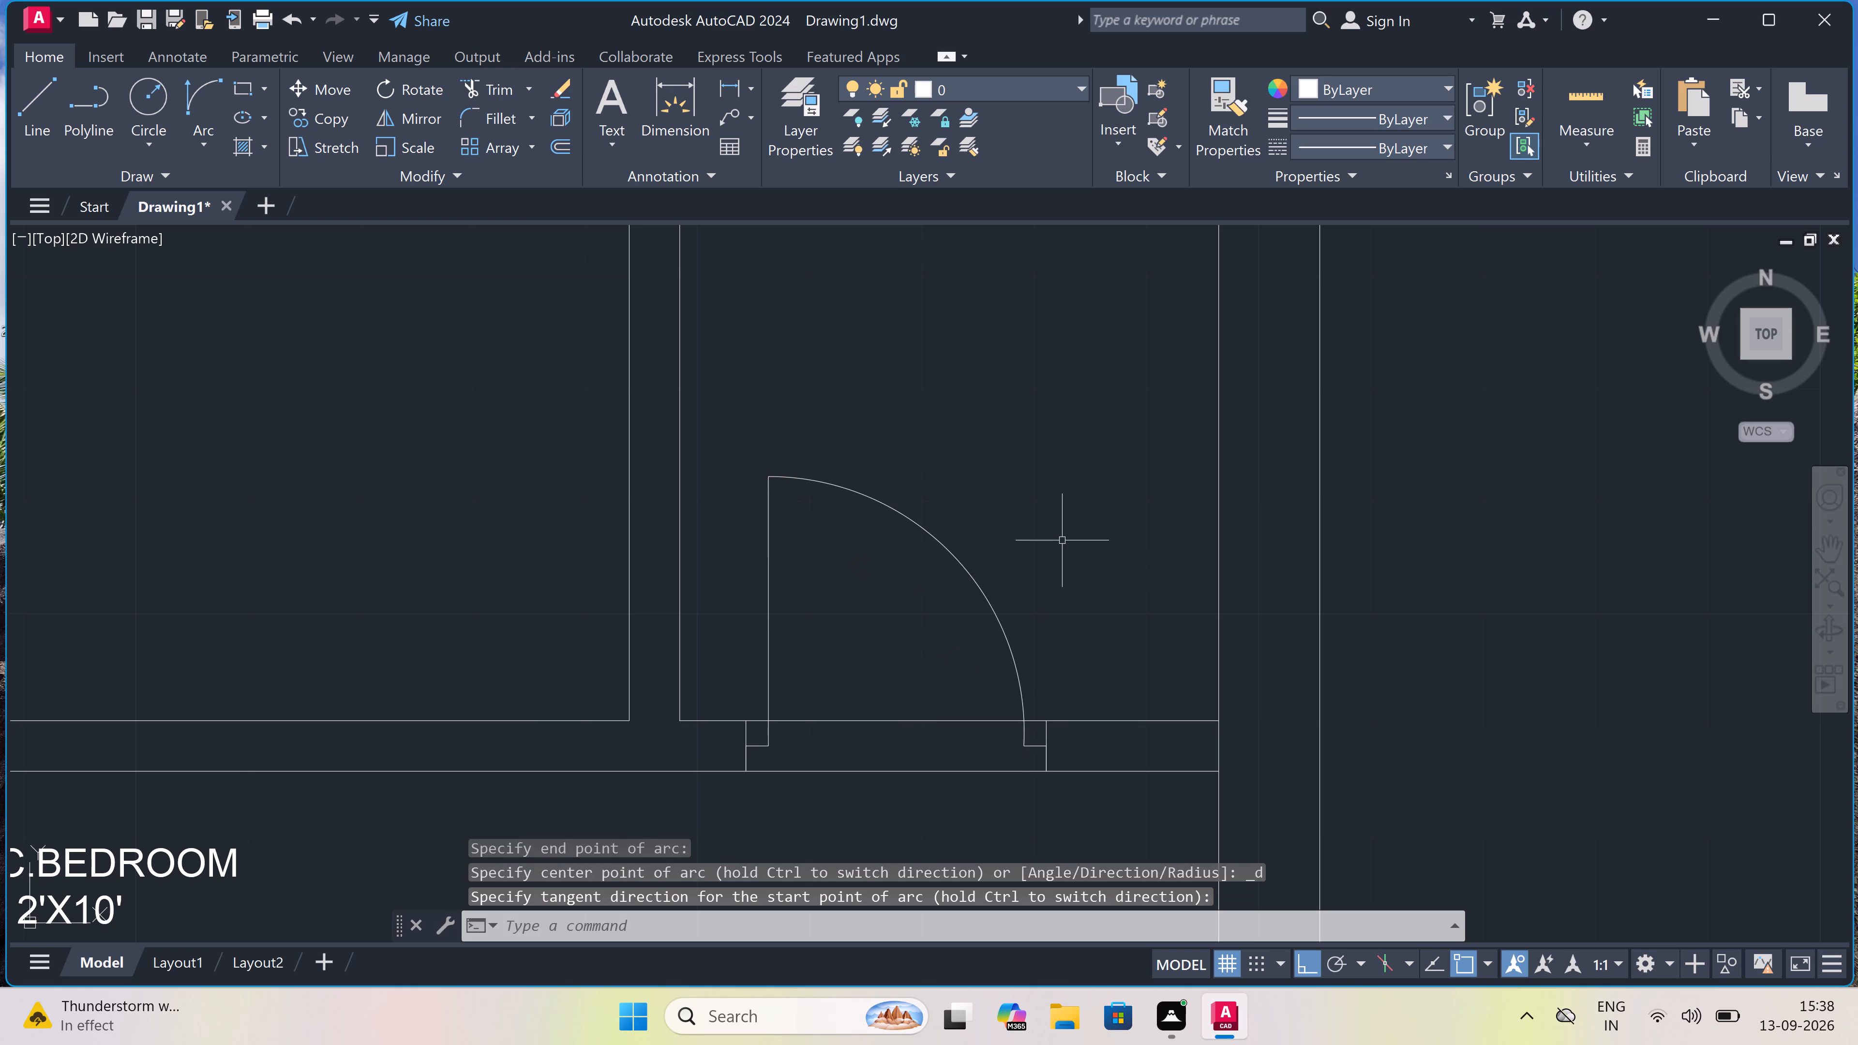
Trim both wall lines between the two jambs to open the doorway between the top-right room and C.BEDROOM.
type("TR")
key("space")
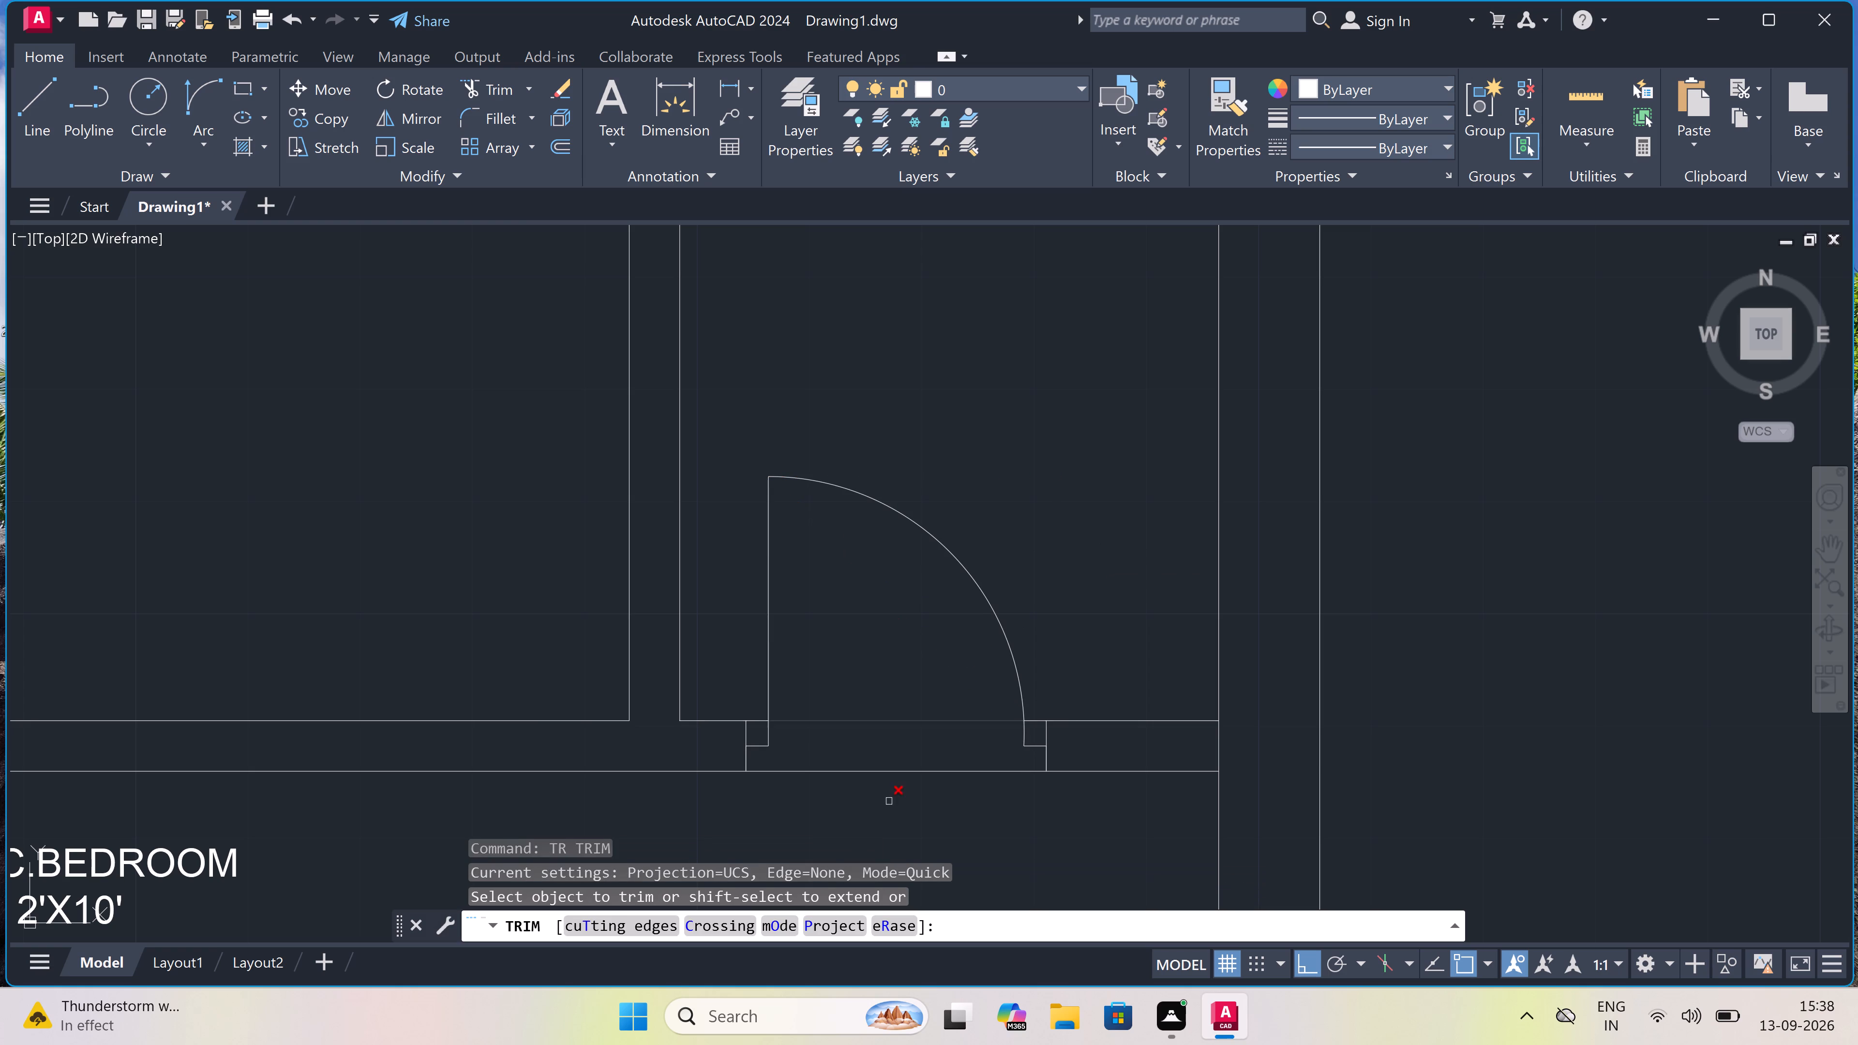
left_click_drag(886, 810, 886, 793)
left_click(878, 678)
key("Escape")
Add a two-line text label reading OPEN KITCHEN and 7'6"X7' in the top-middle room.
scroll(880, 678, "down", 3)
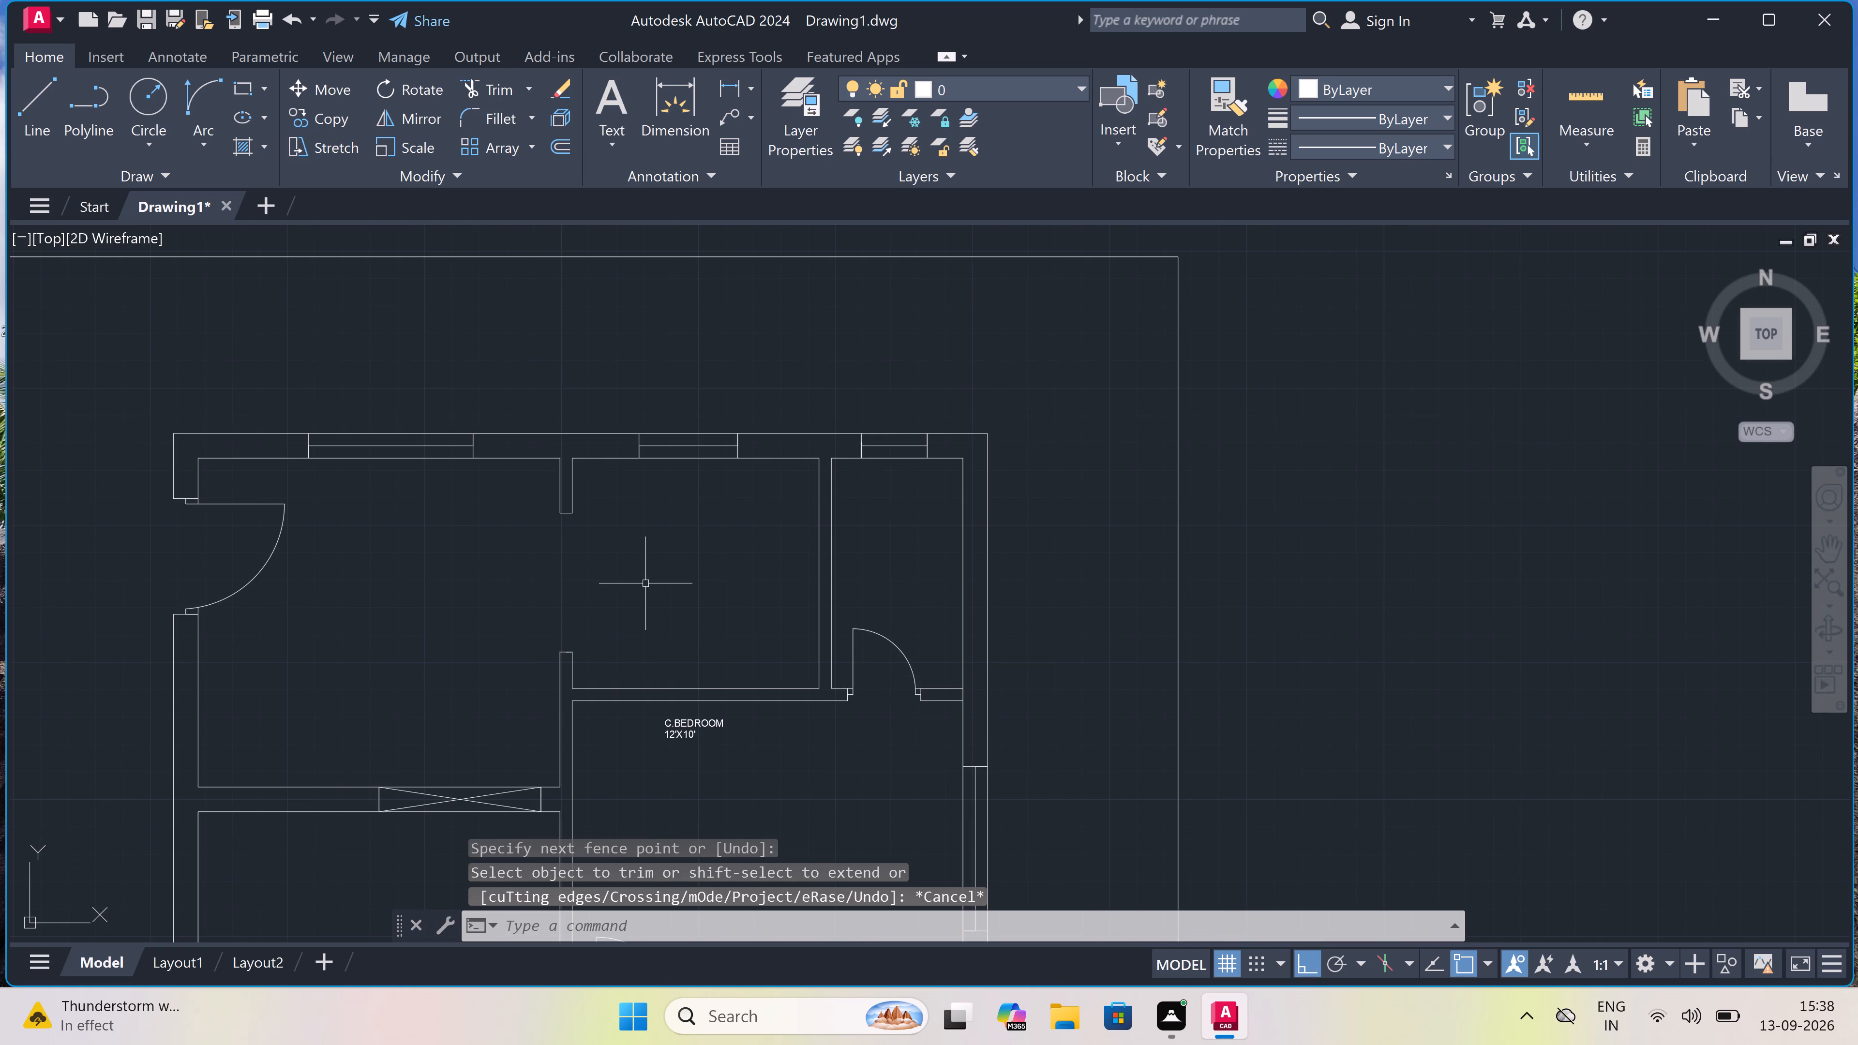
scroll(640, 574, "up", 1)
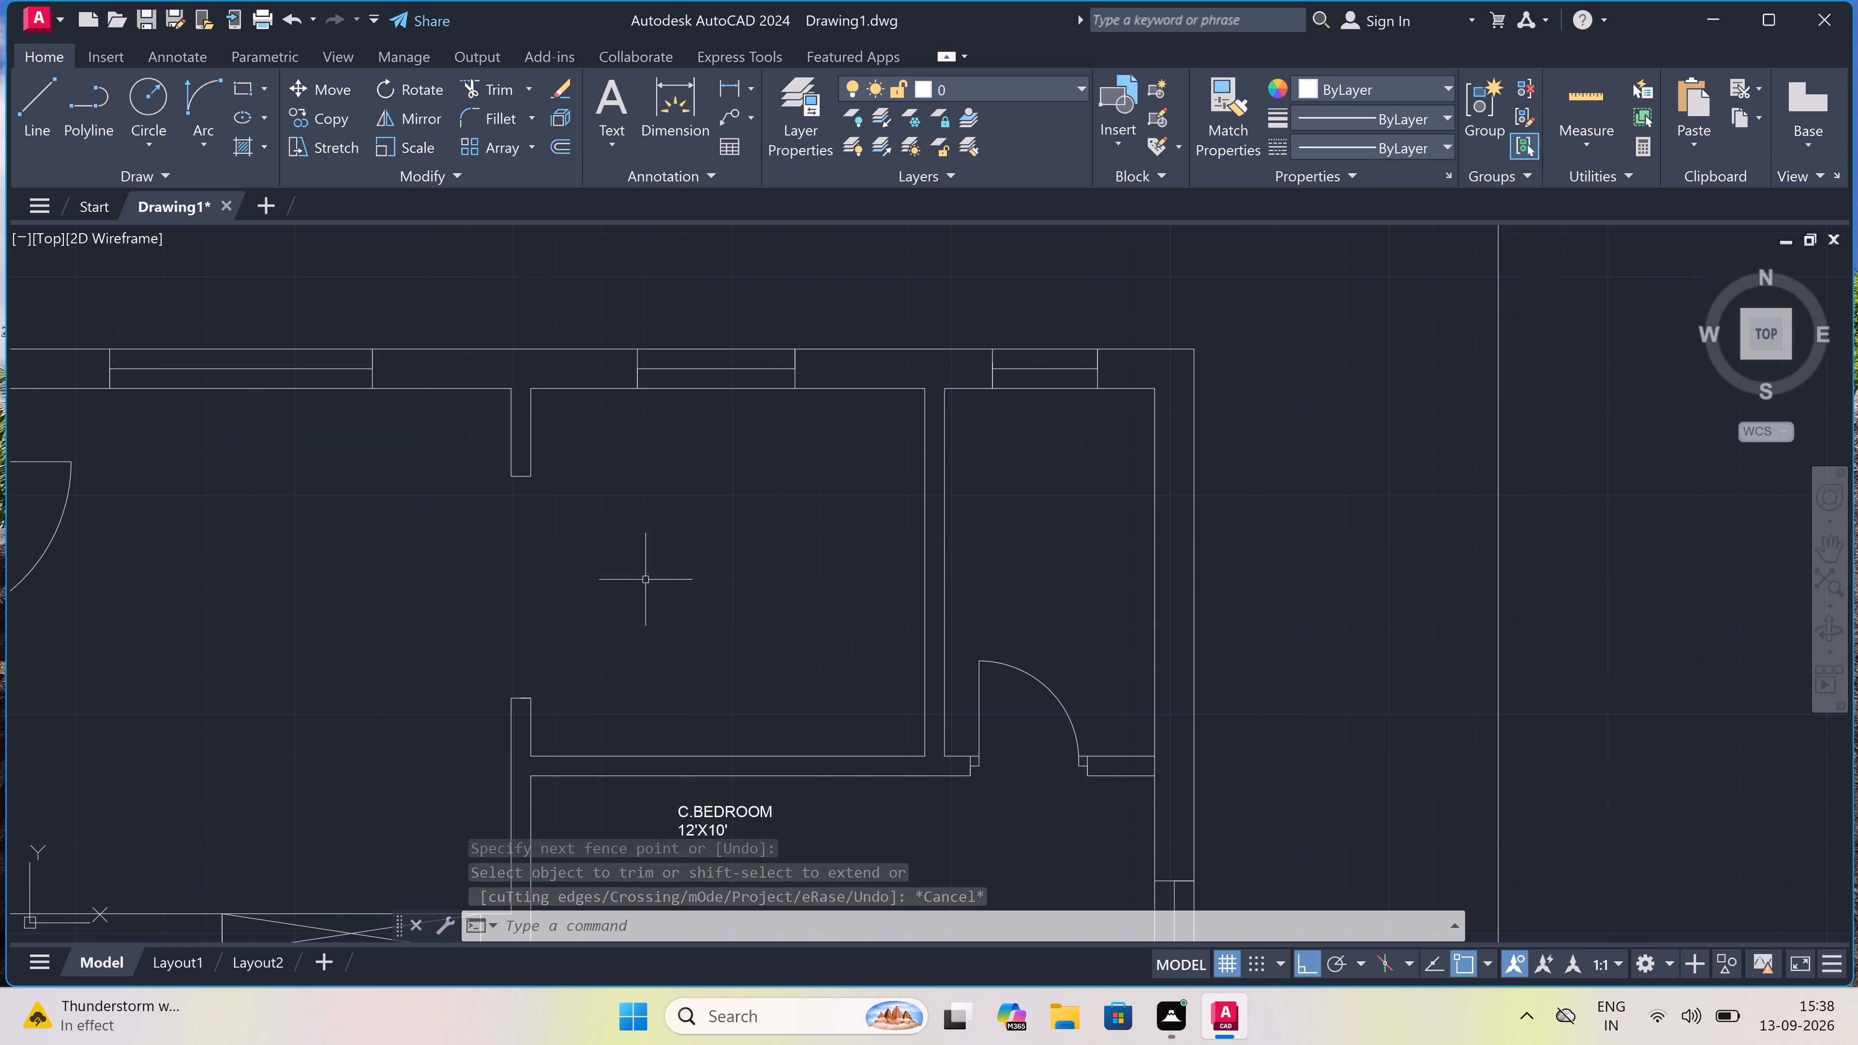
scroll(697, 597, "up", 1)
type("MT")
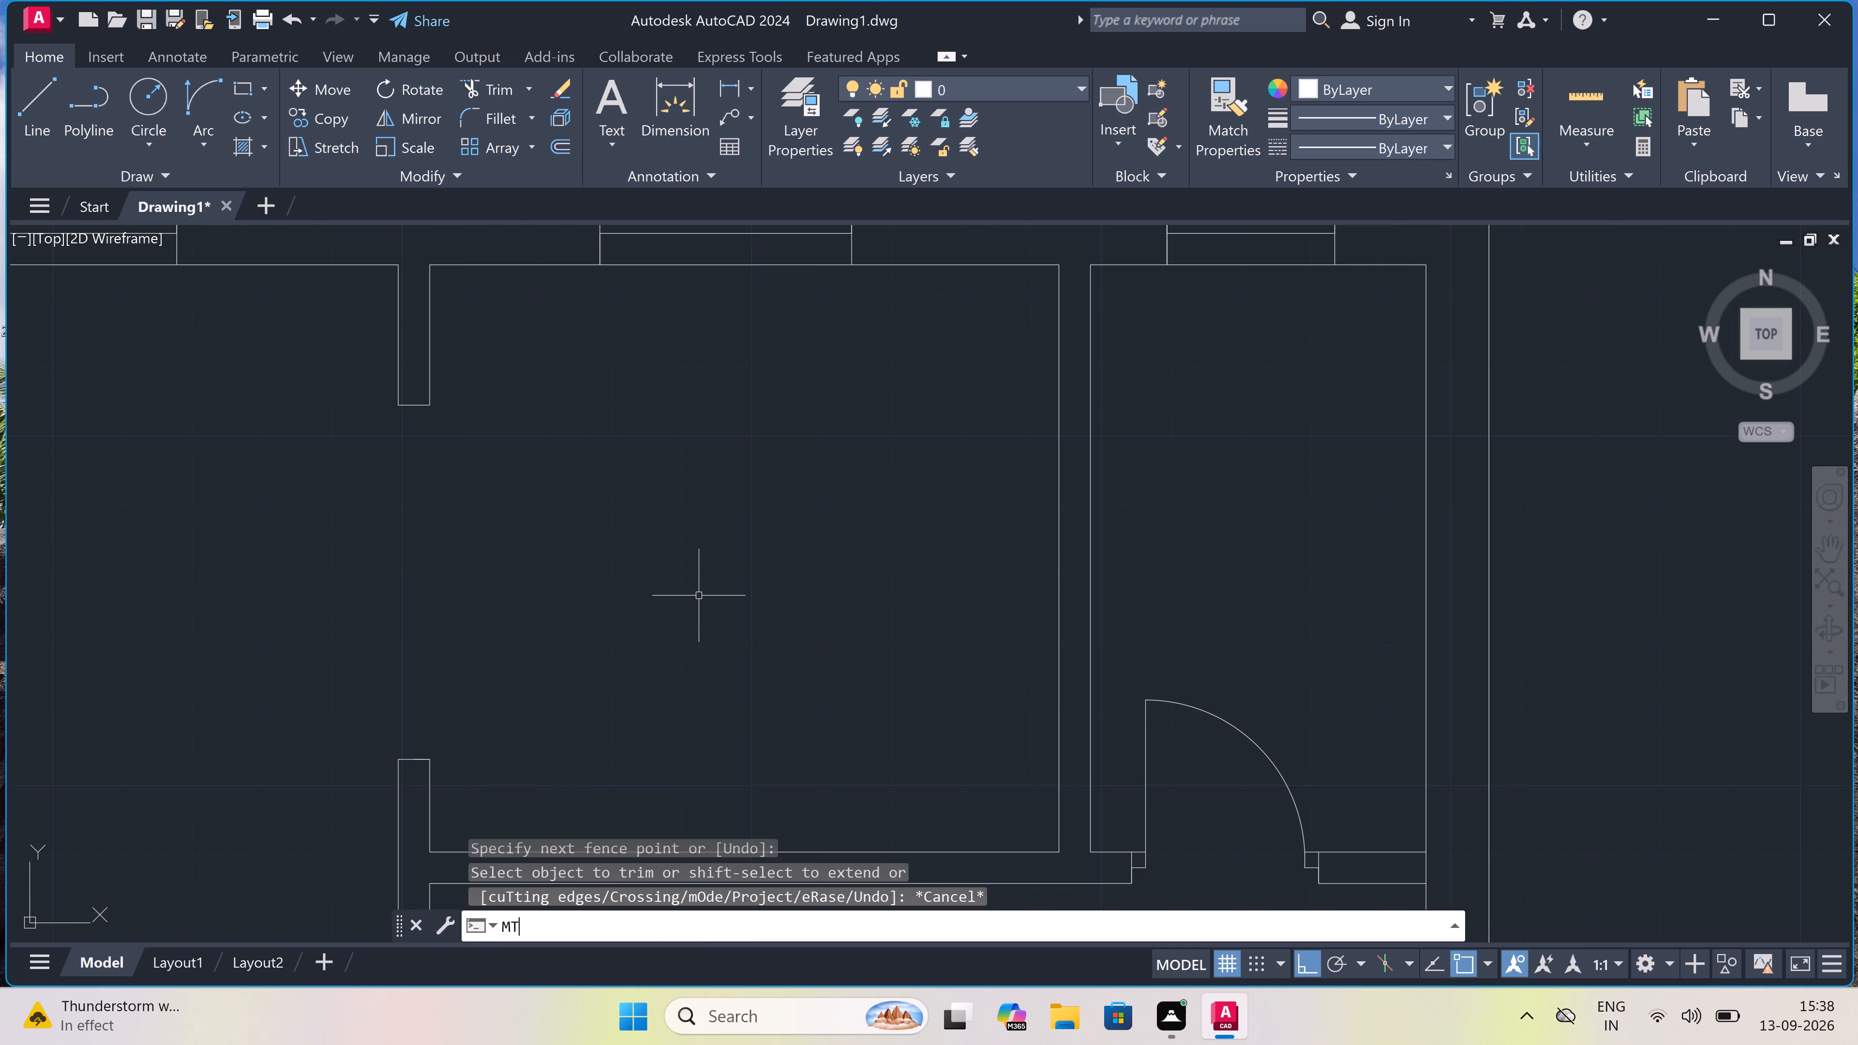
key("space")
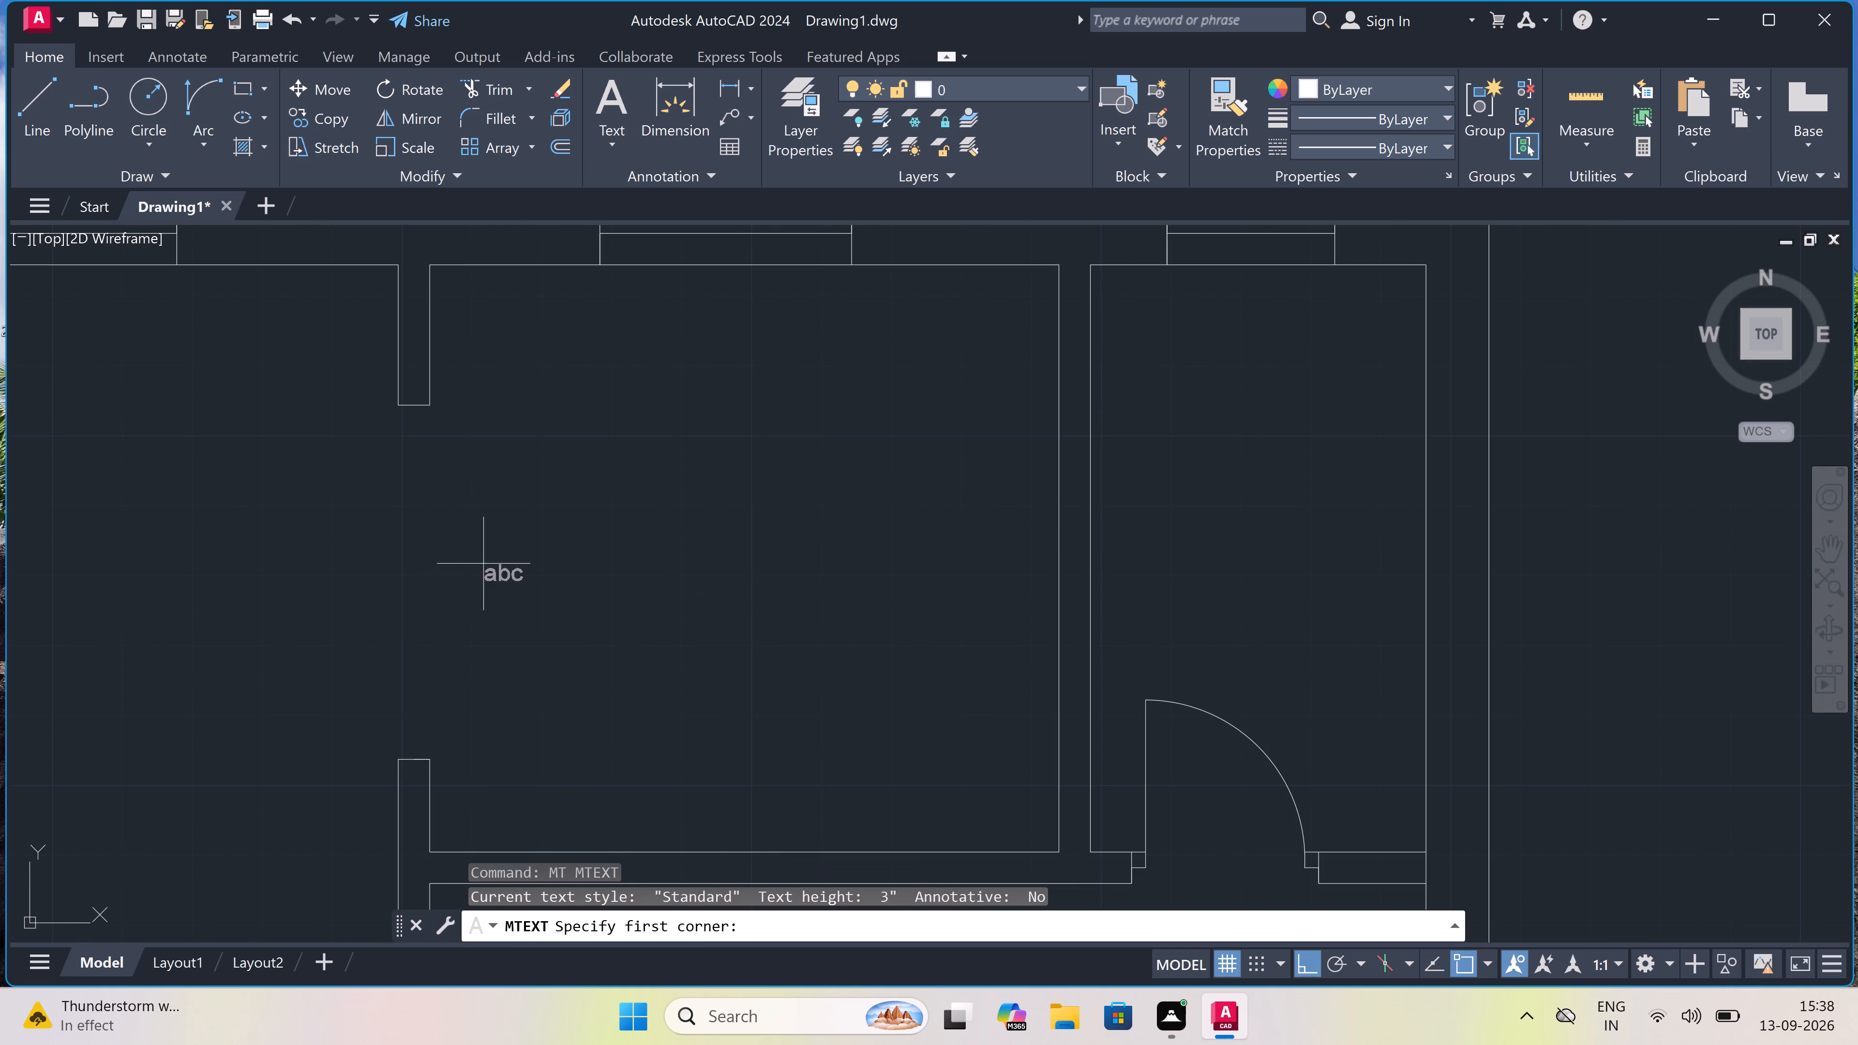
left_click_drag(489, 560, 569, 577)
left_click(968, 627)
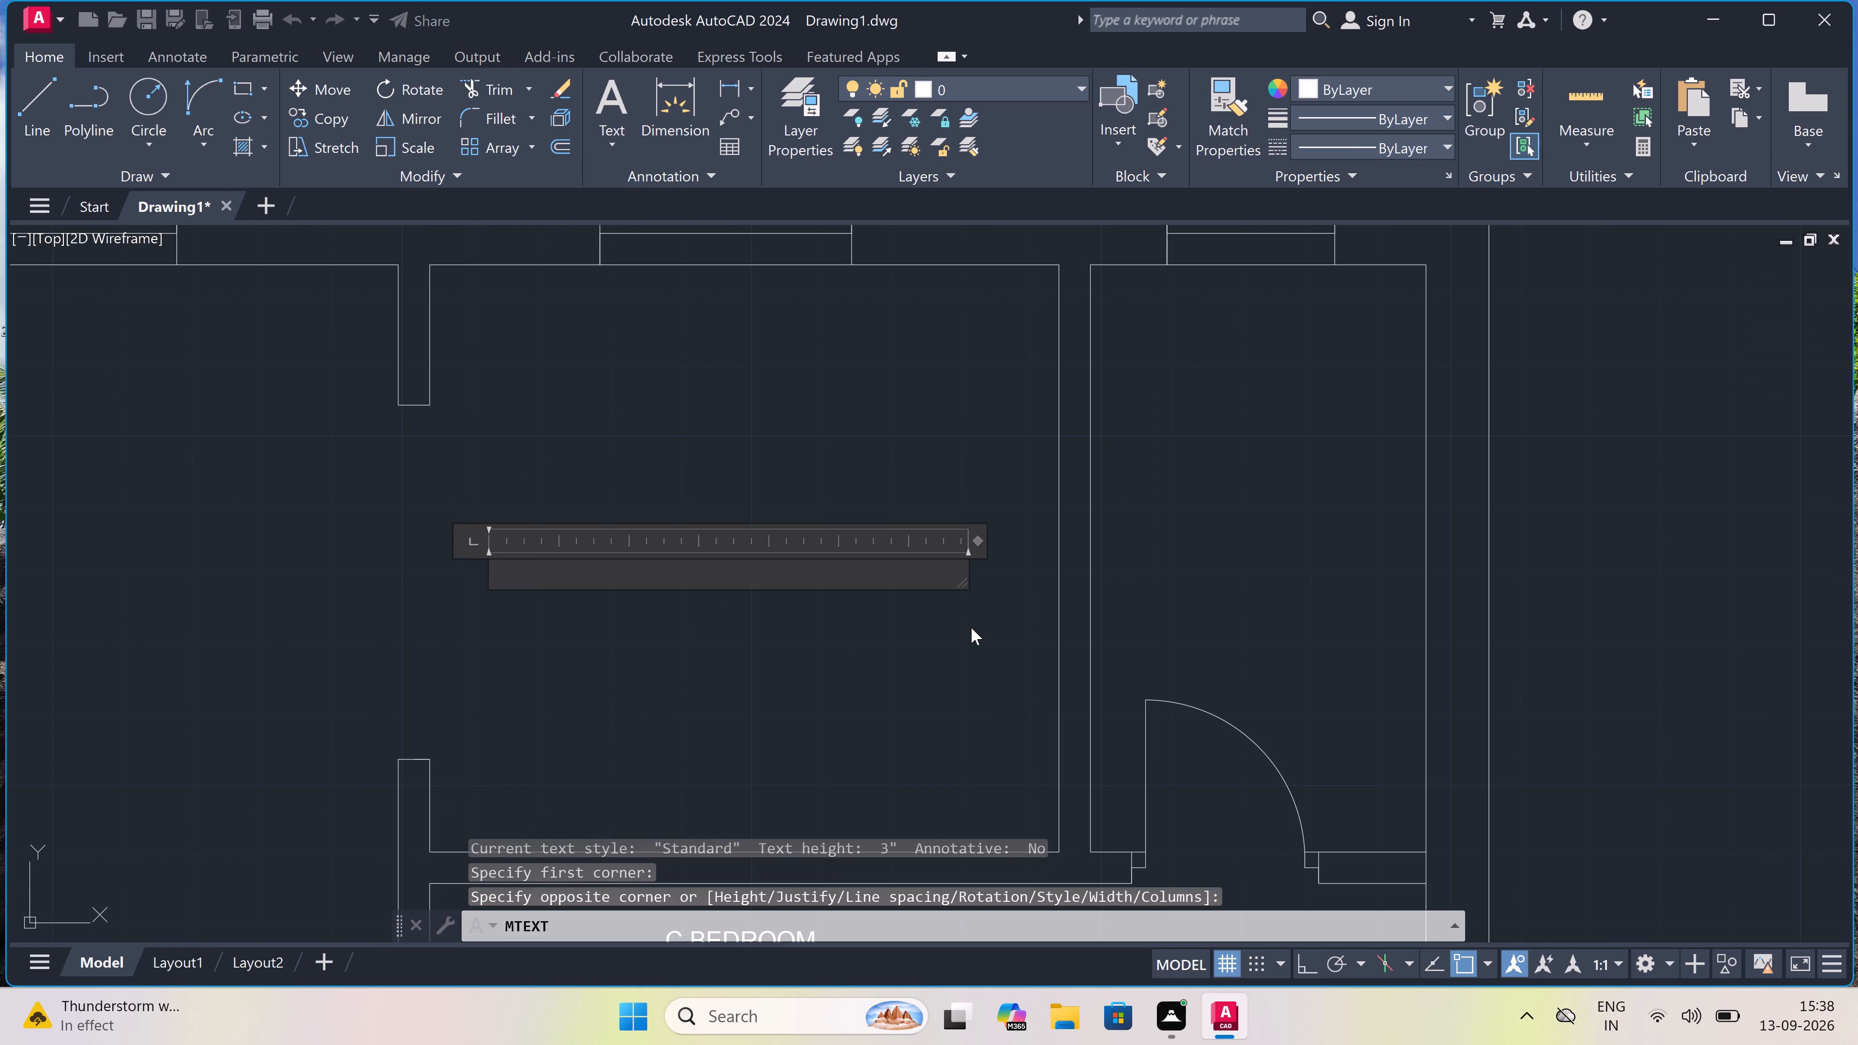
type("OP")
type("EN")
key("space")
type("KITC")
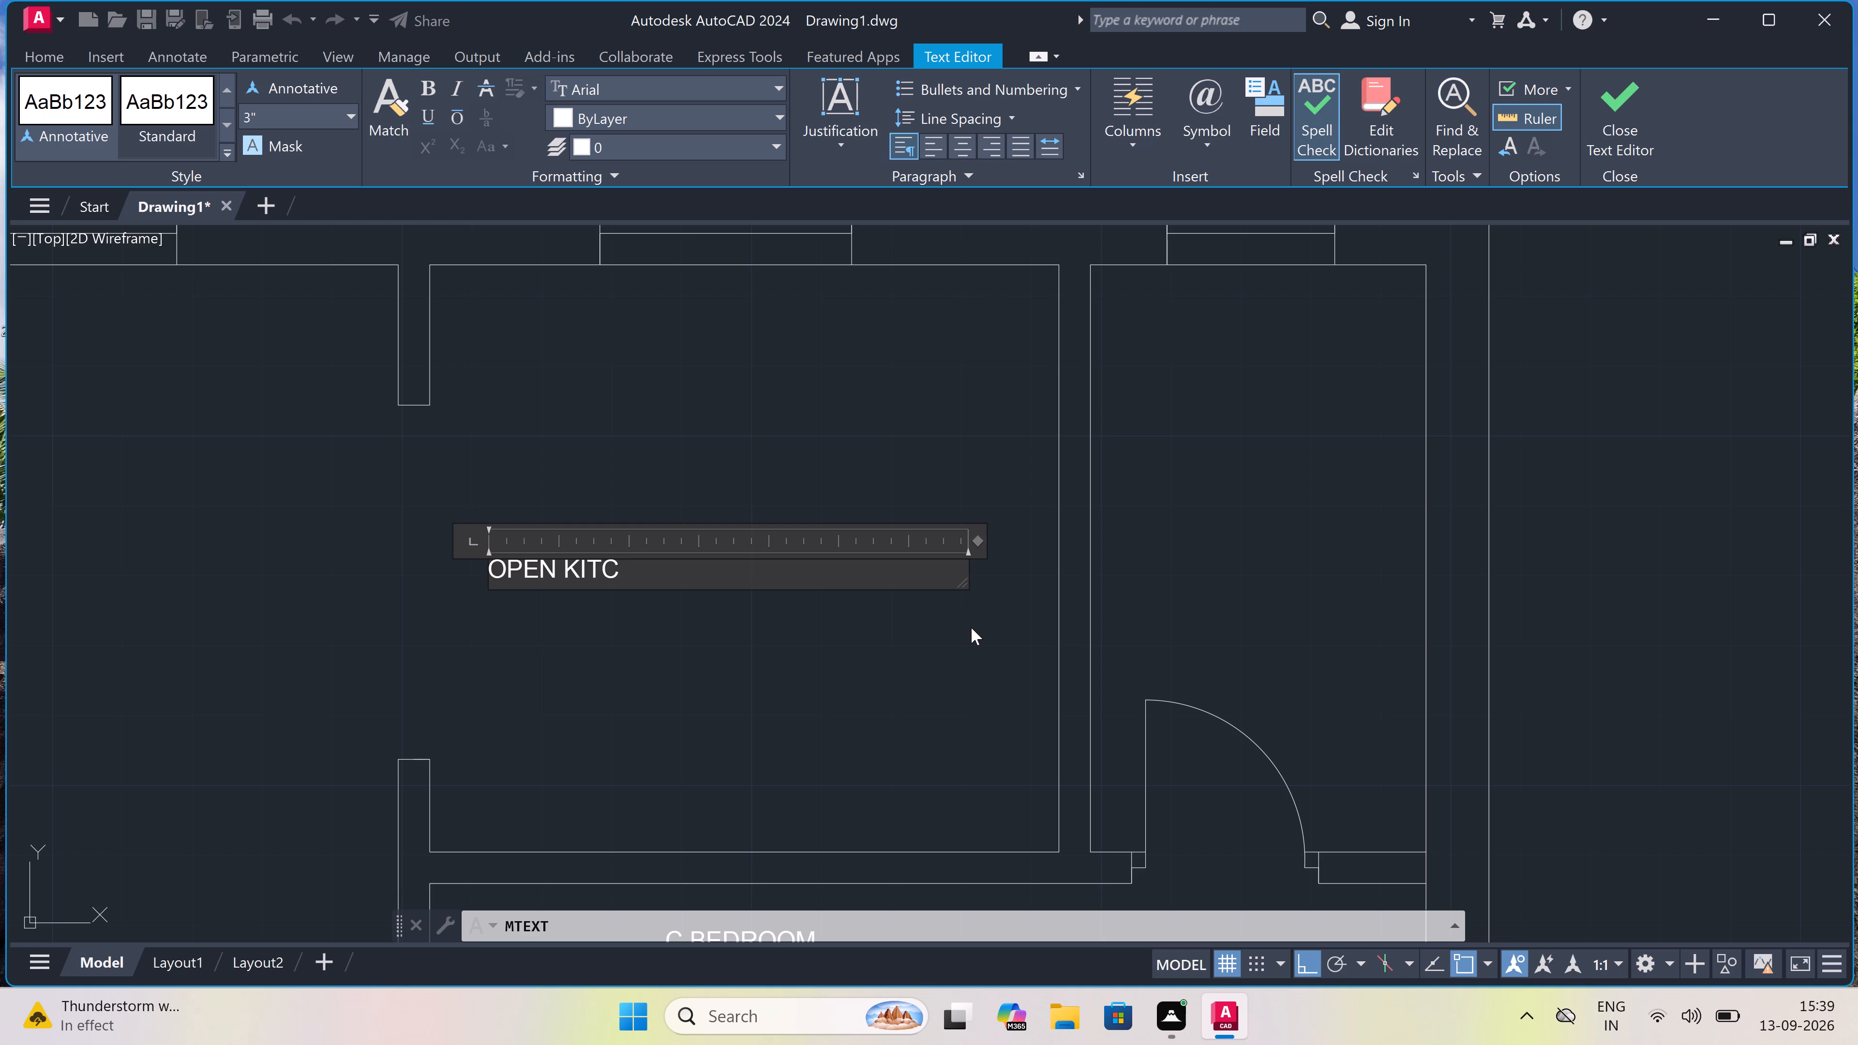
type("HEN")
key("Return")
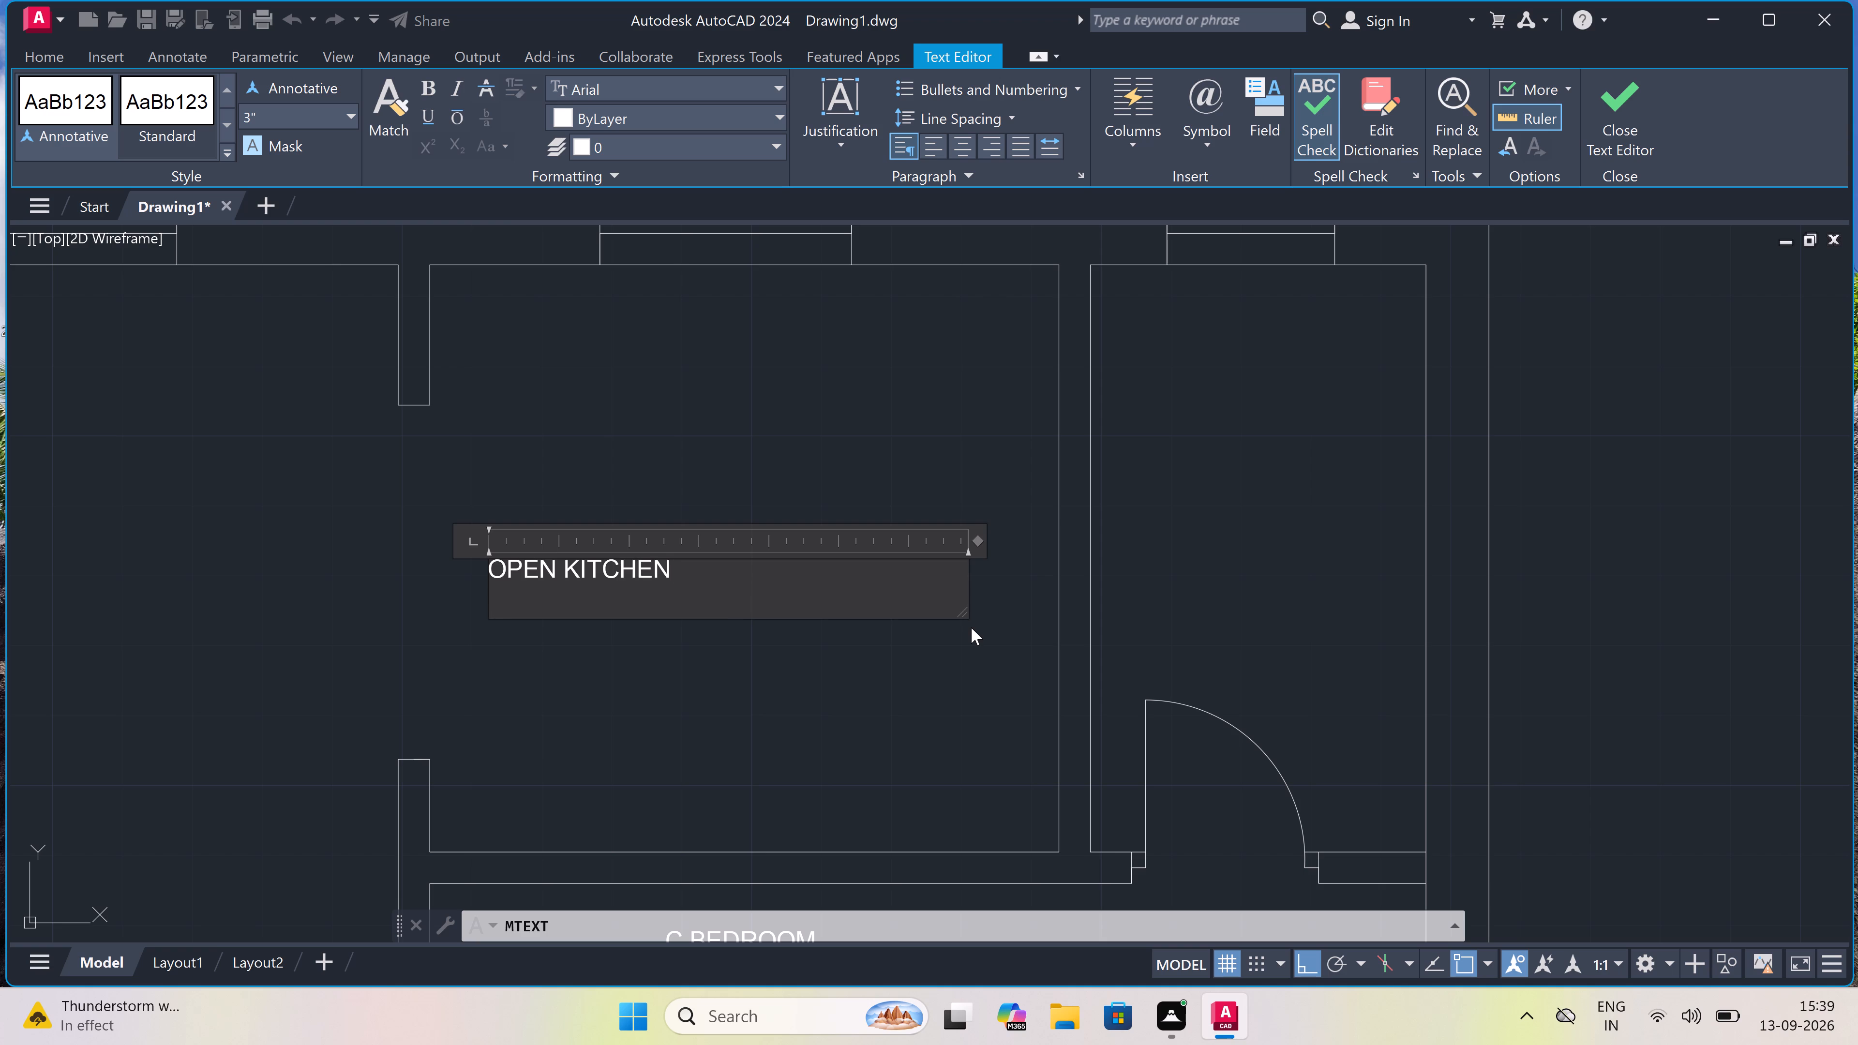
type("7'")
key("6")
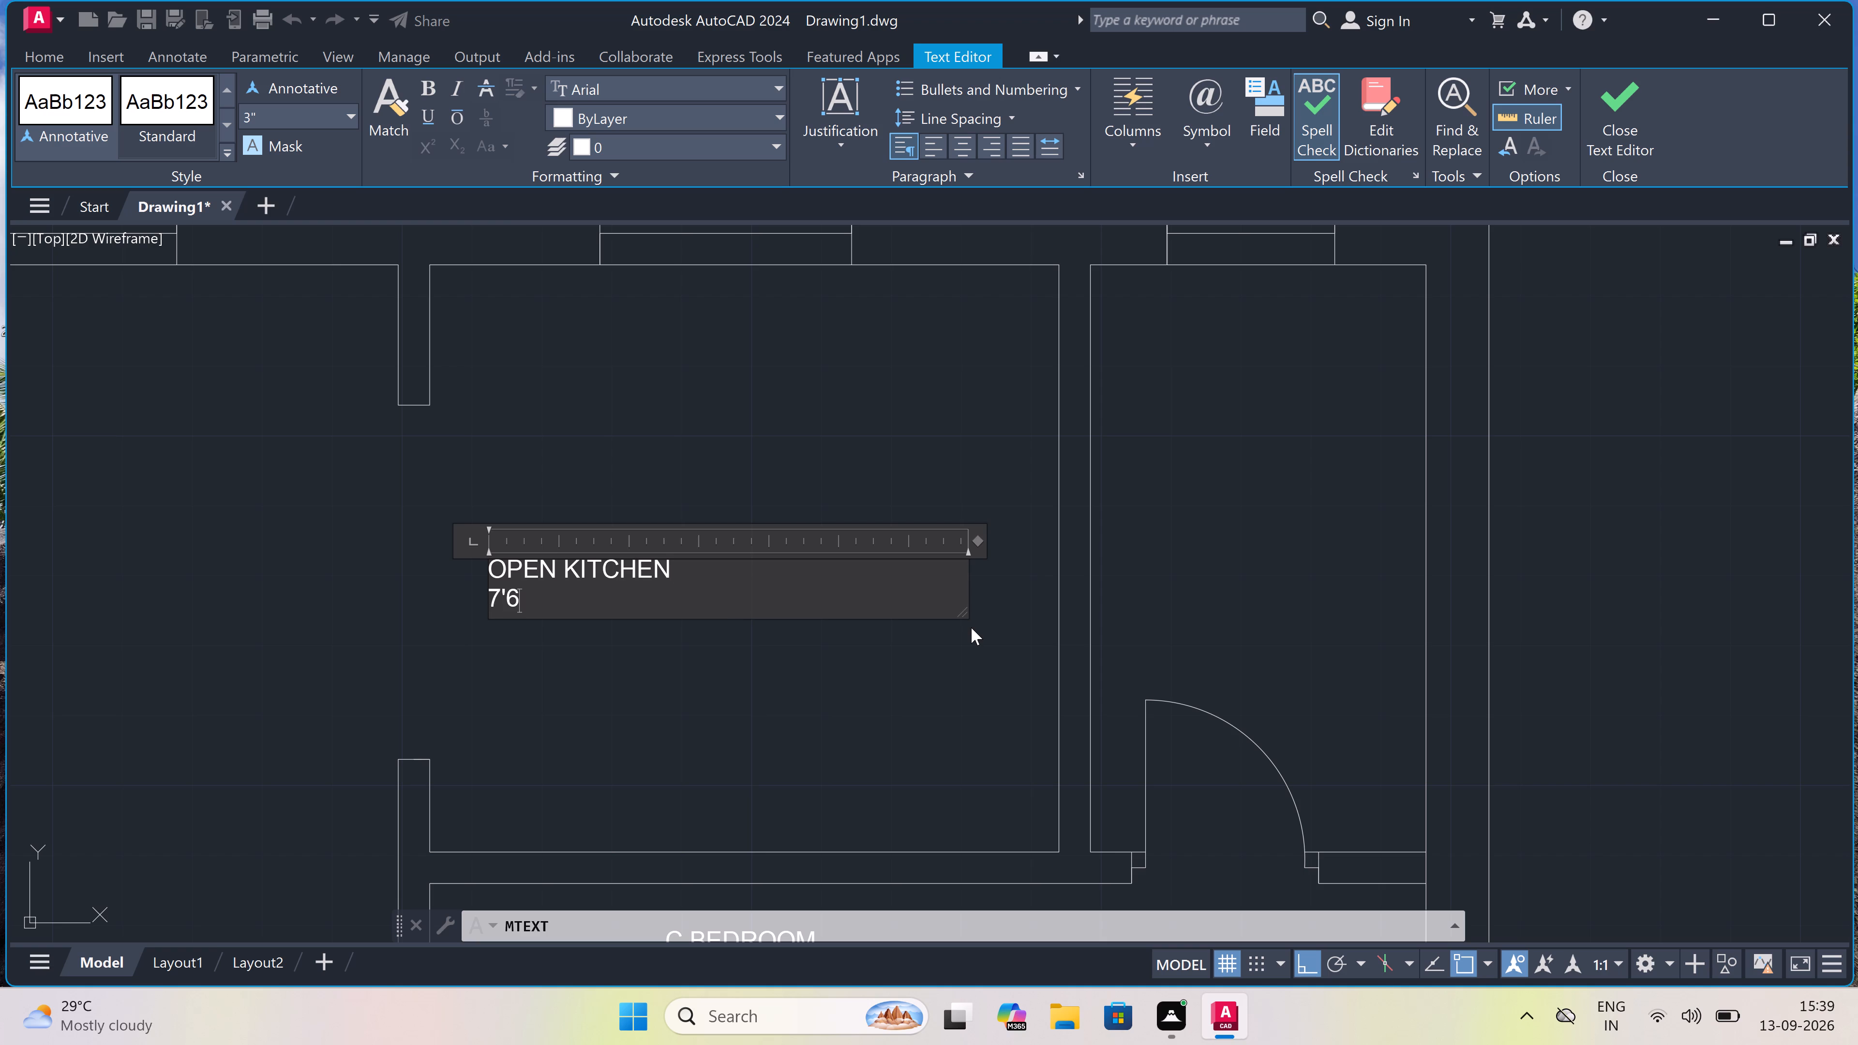
type("\"X")
type("7'")
left_click(890, 647)
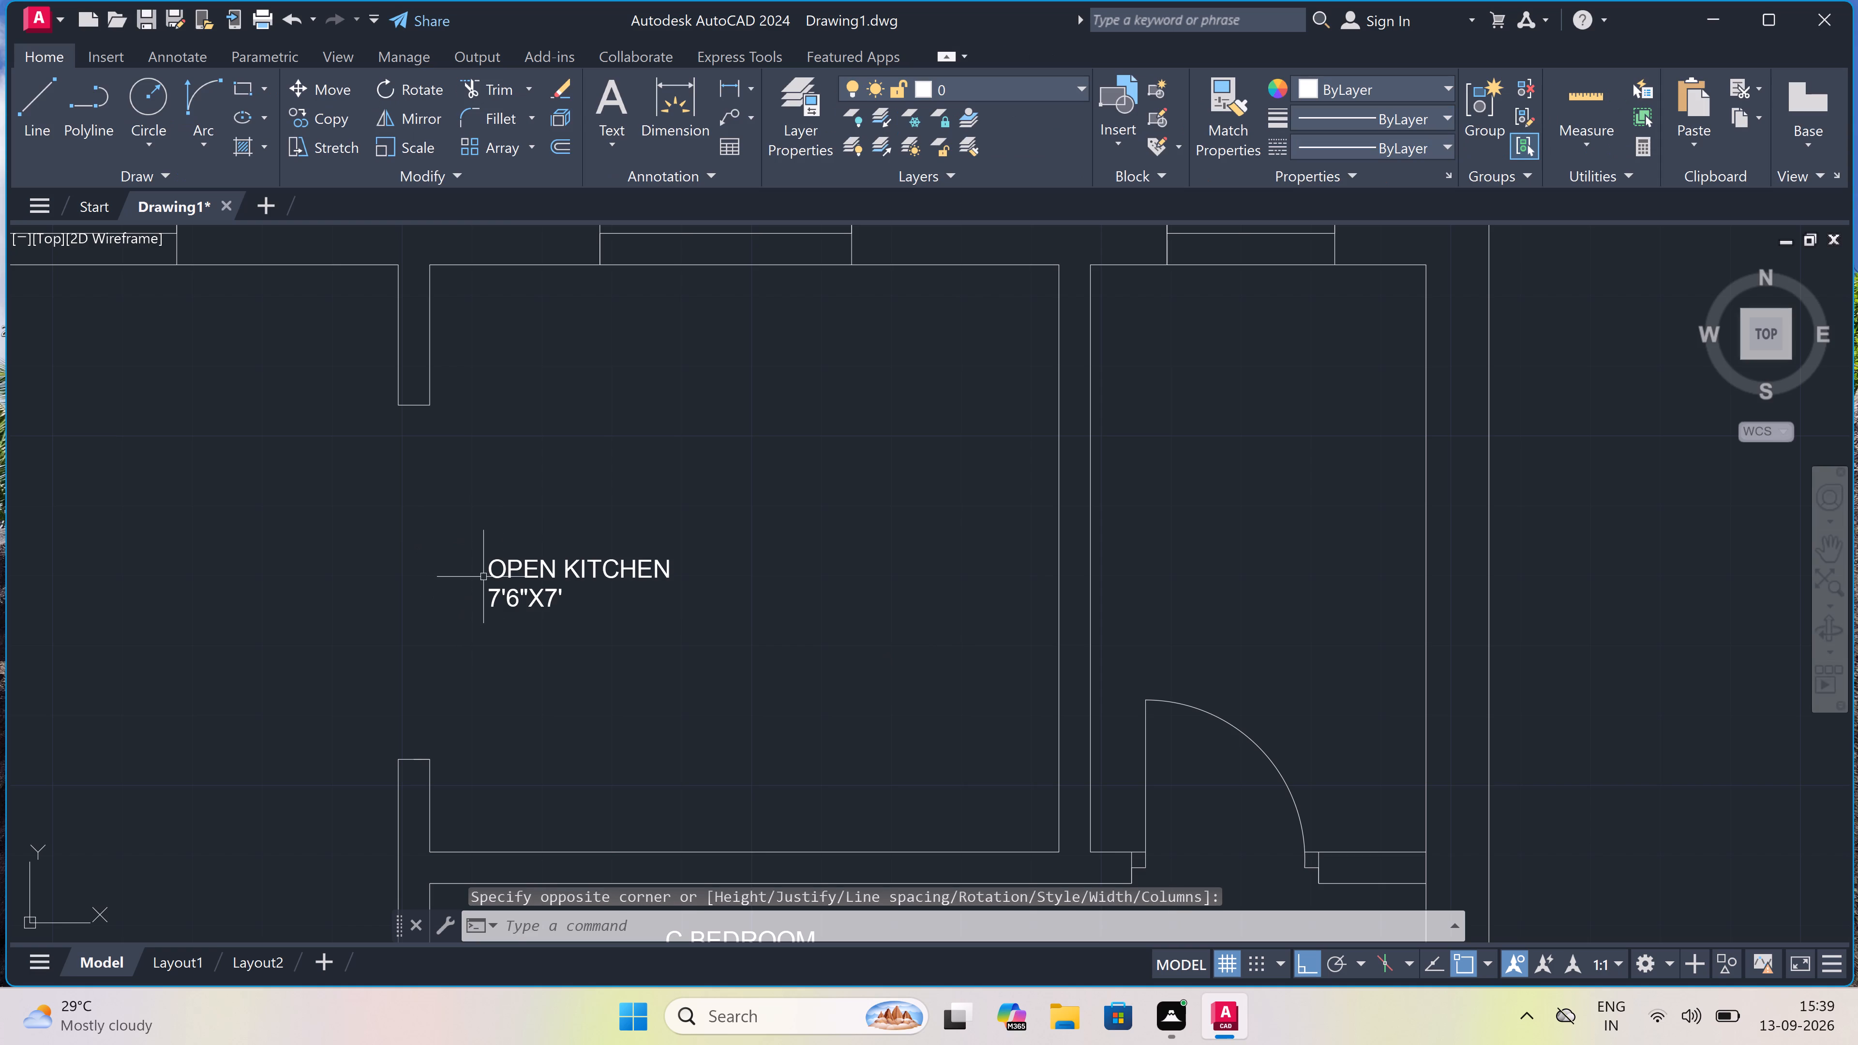
Move the OPEN KITCHEN label horizontally toward the middle of the kitchen, away from the wall opening.
left_click(486, 567)
left_click_drag(482, 563, 491, 561)
left_click_drag(499, 558, 505, 557)
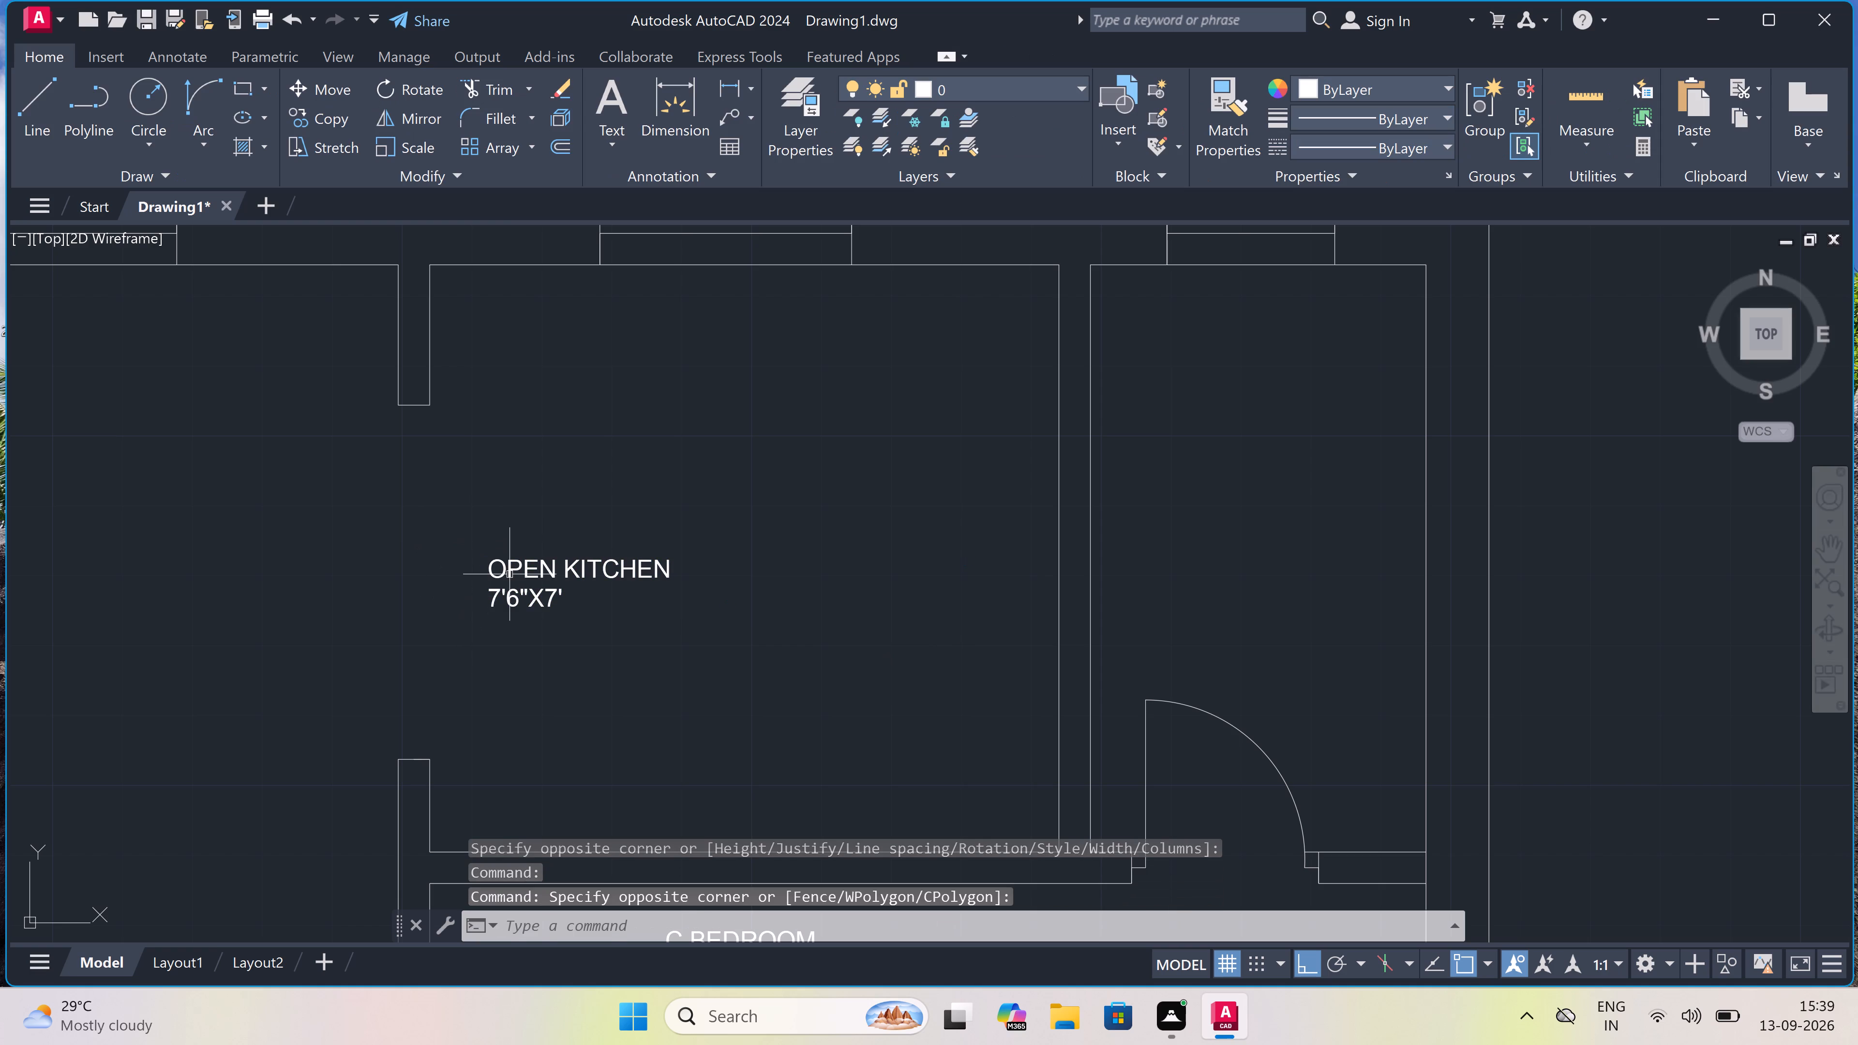
left_click(509, 574)
left_click(488, 561)
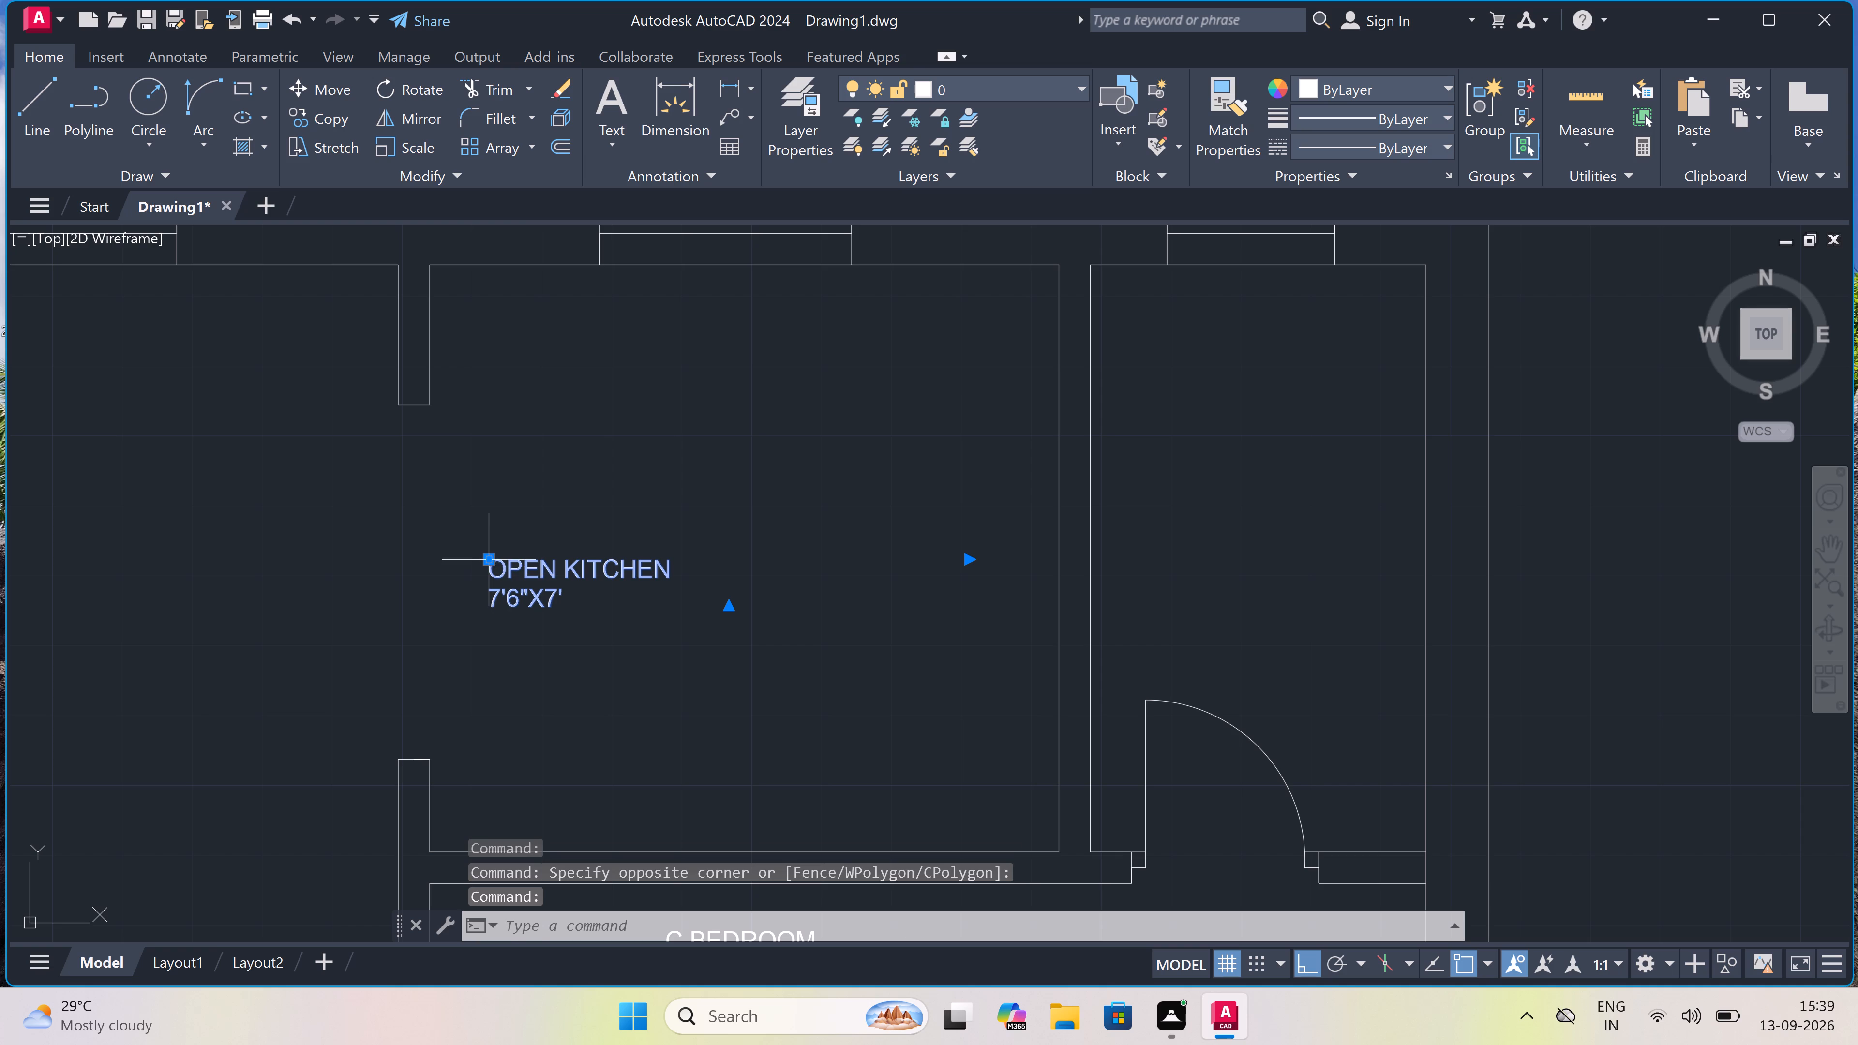
left_click(634, 565)
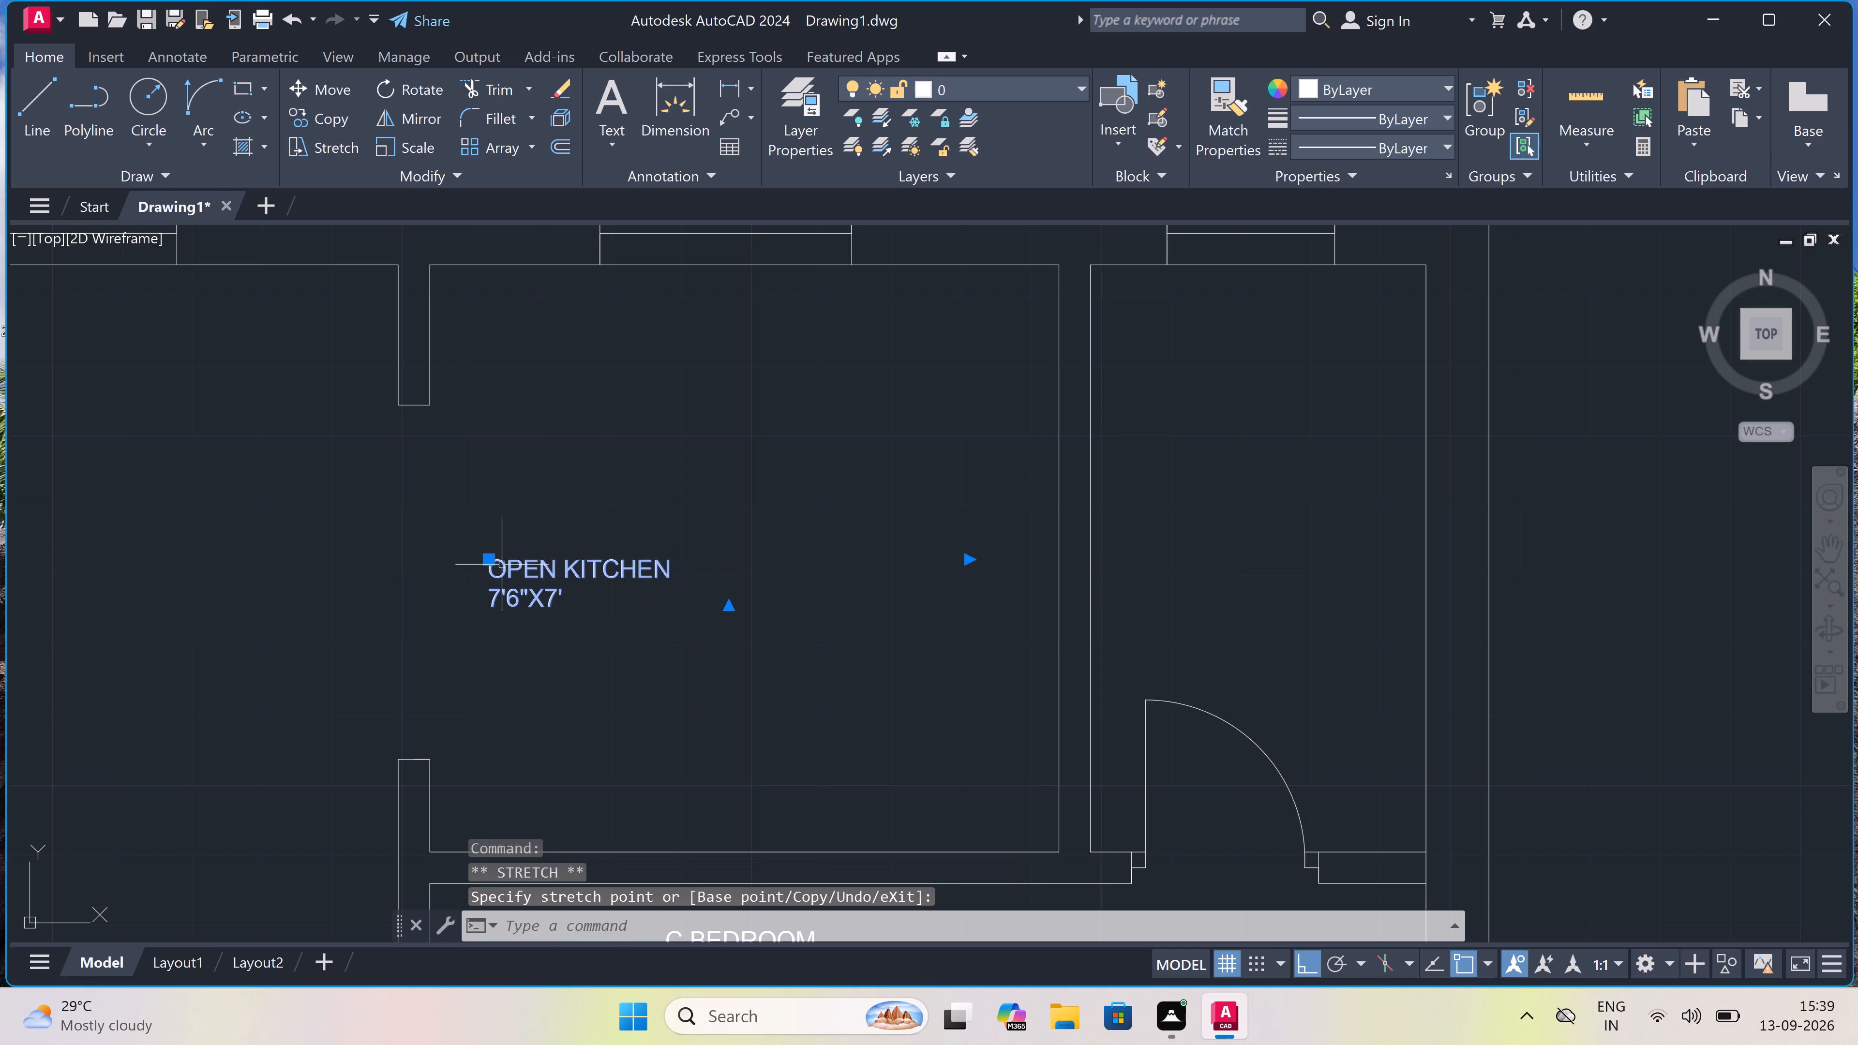
left_click_drag(491, 557, 498, 556)
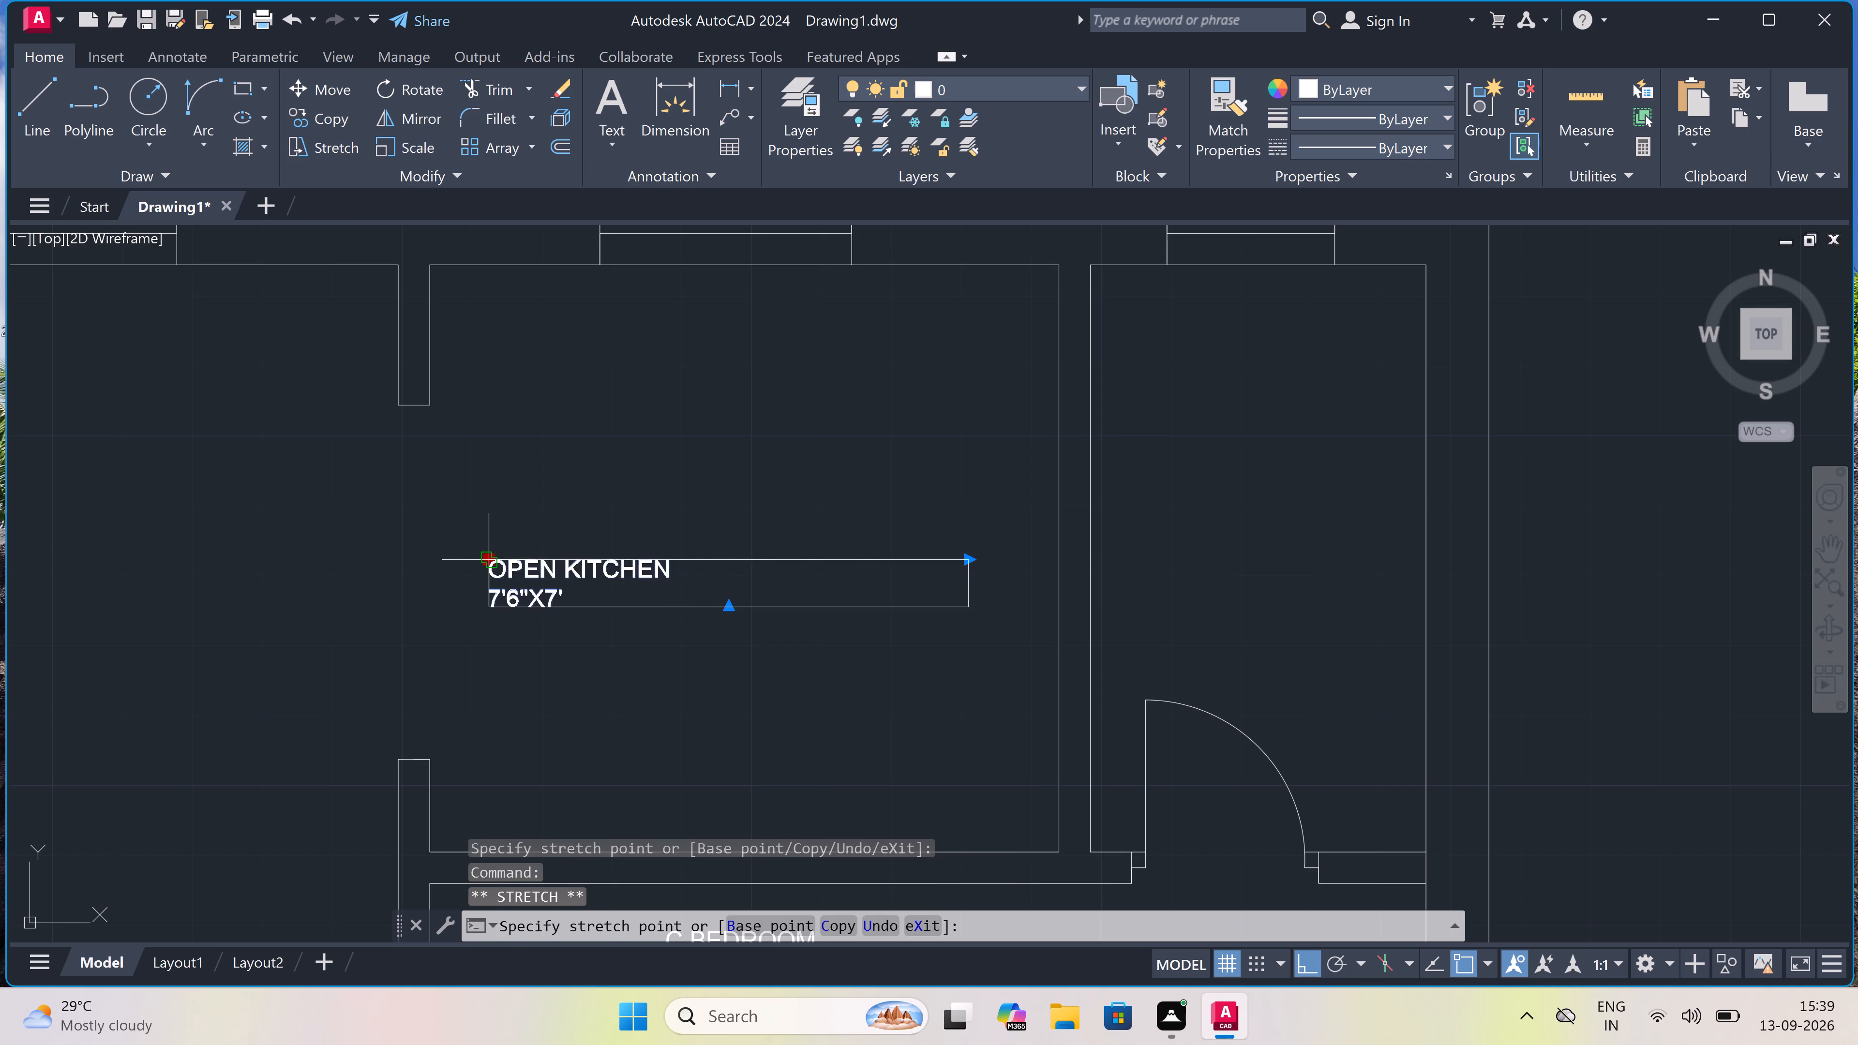
scroll(685, 557, "up", 4)
left_click(685, 557)
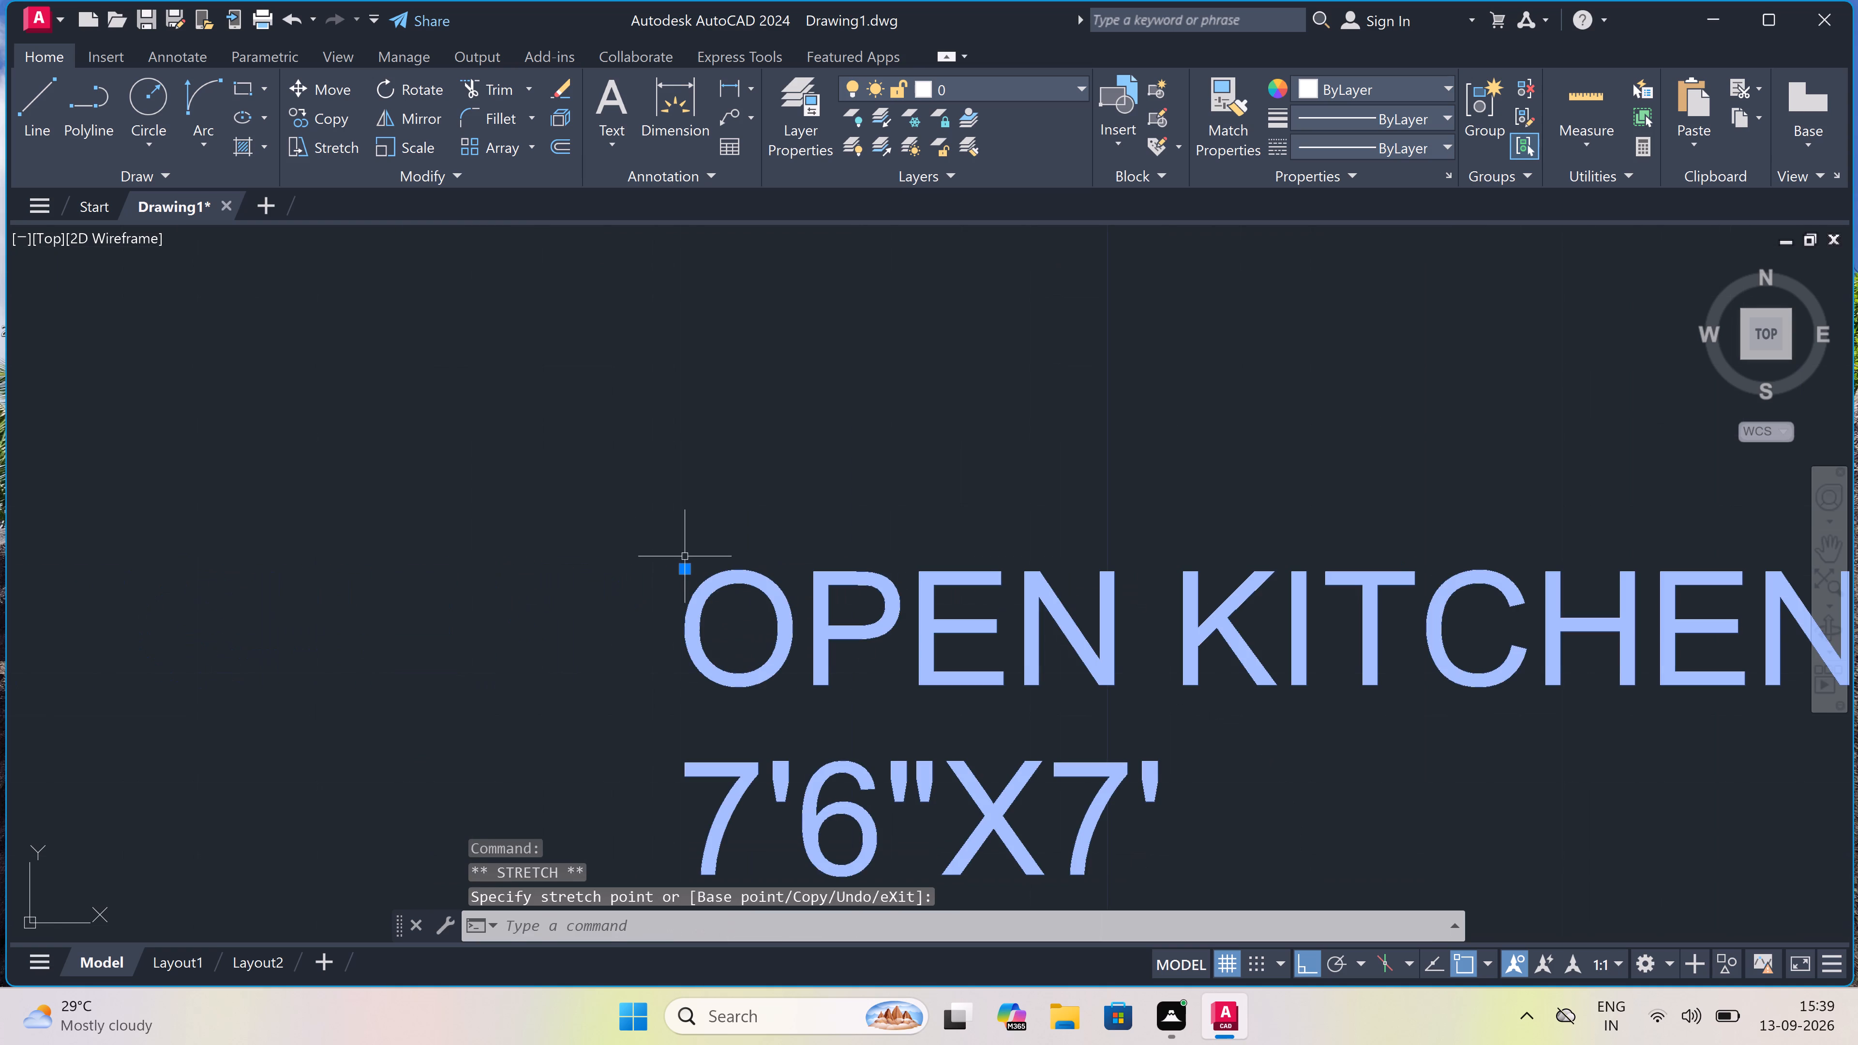
key("Escape")
Add a two-line text label reading TOILET and 4'X7' in the top-right room above its door.
scroll(635, 519, "down", 8)
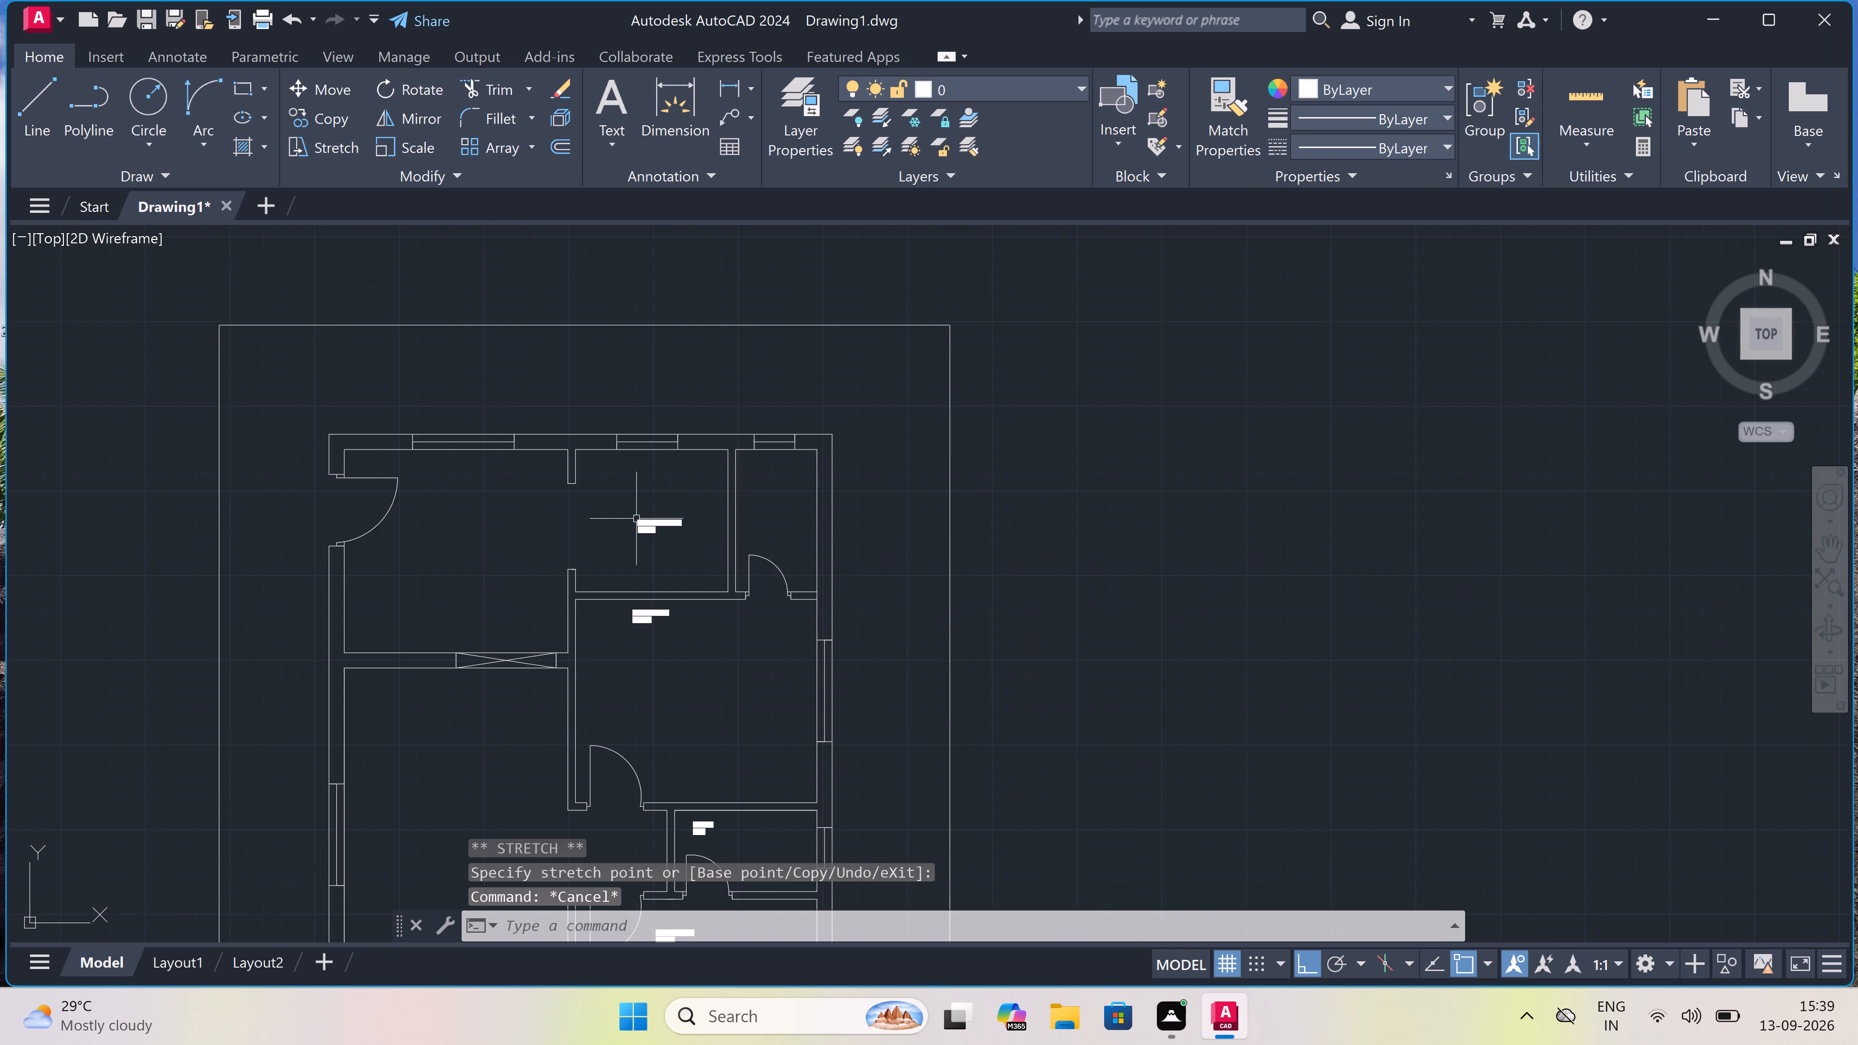
scroll(838, 517, "up", 4)
scroll(755, 499, "down", 3)
scroll(687, 465, "up", 2)
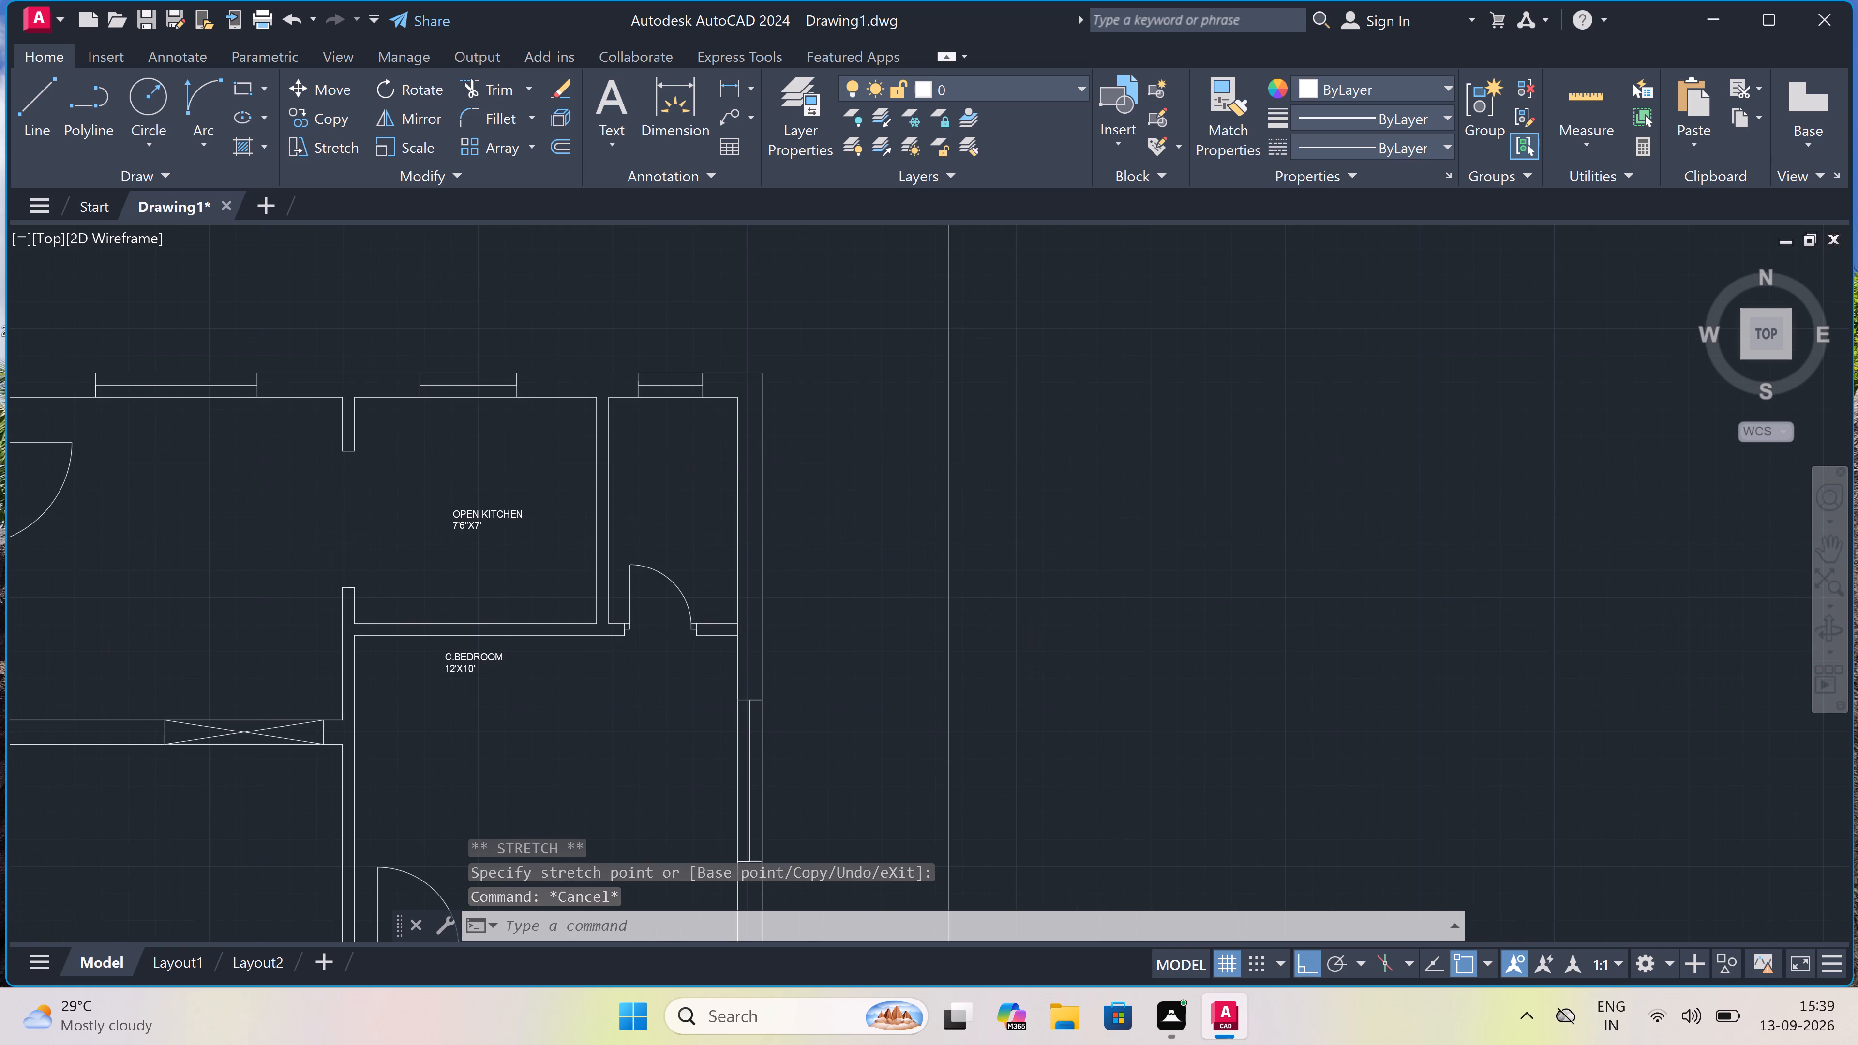
type("MT")
key("space")
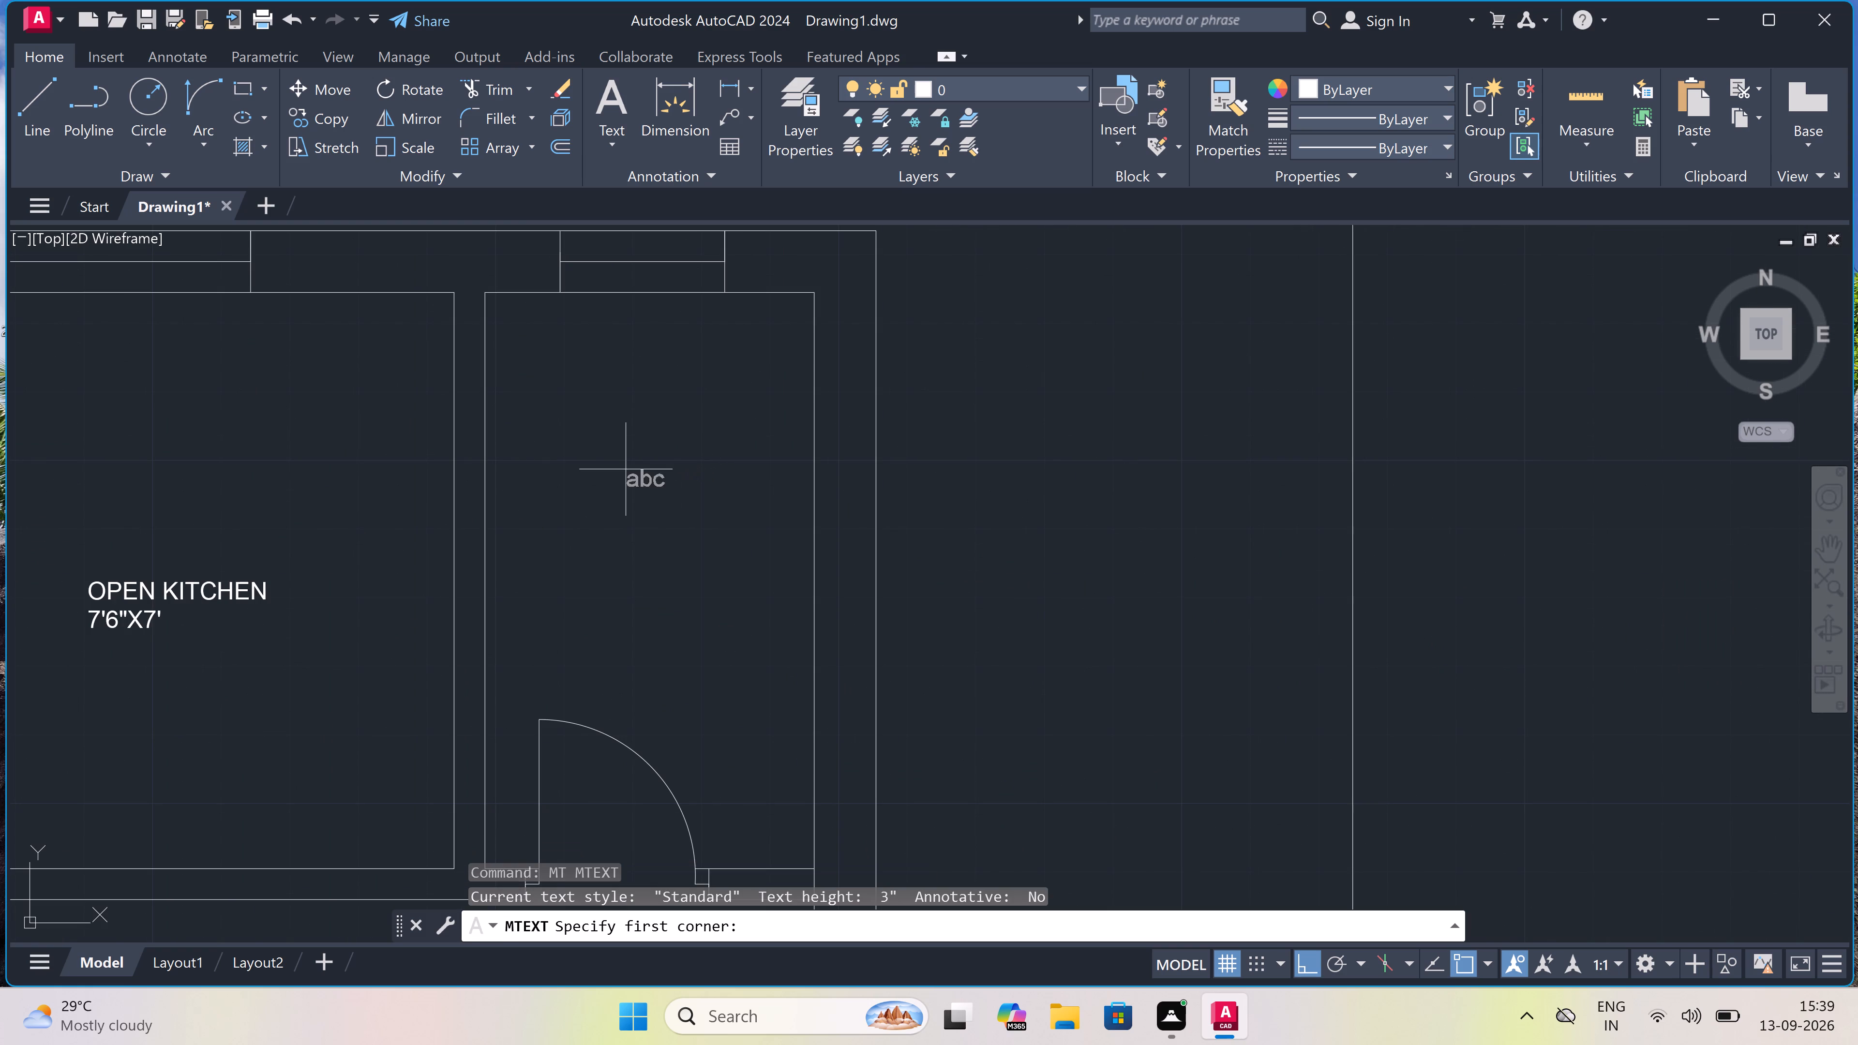
left_click_drag(540, 553, 540, 554)
left_click_drag(540, 554, 562, 567)
left_click(803, 626)
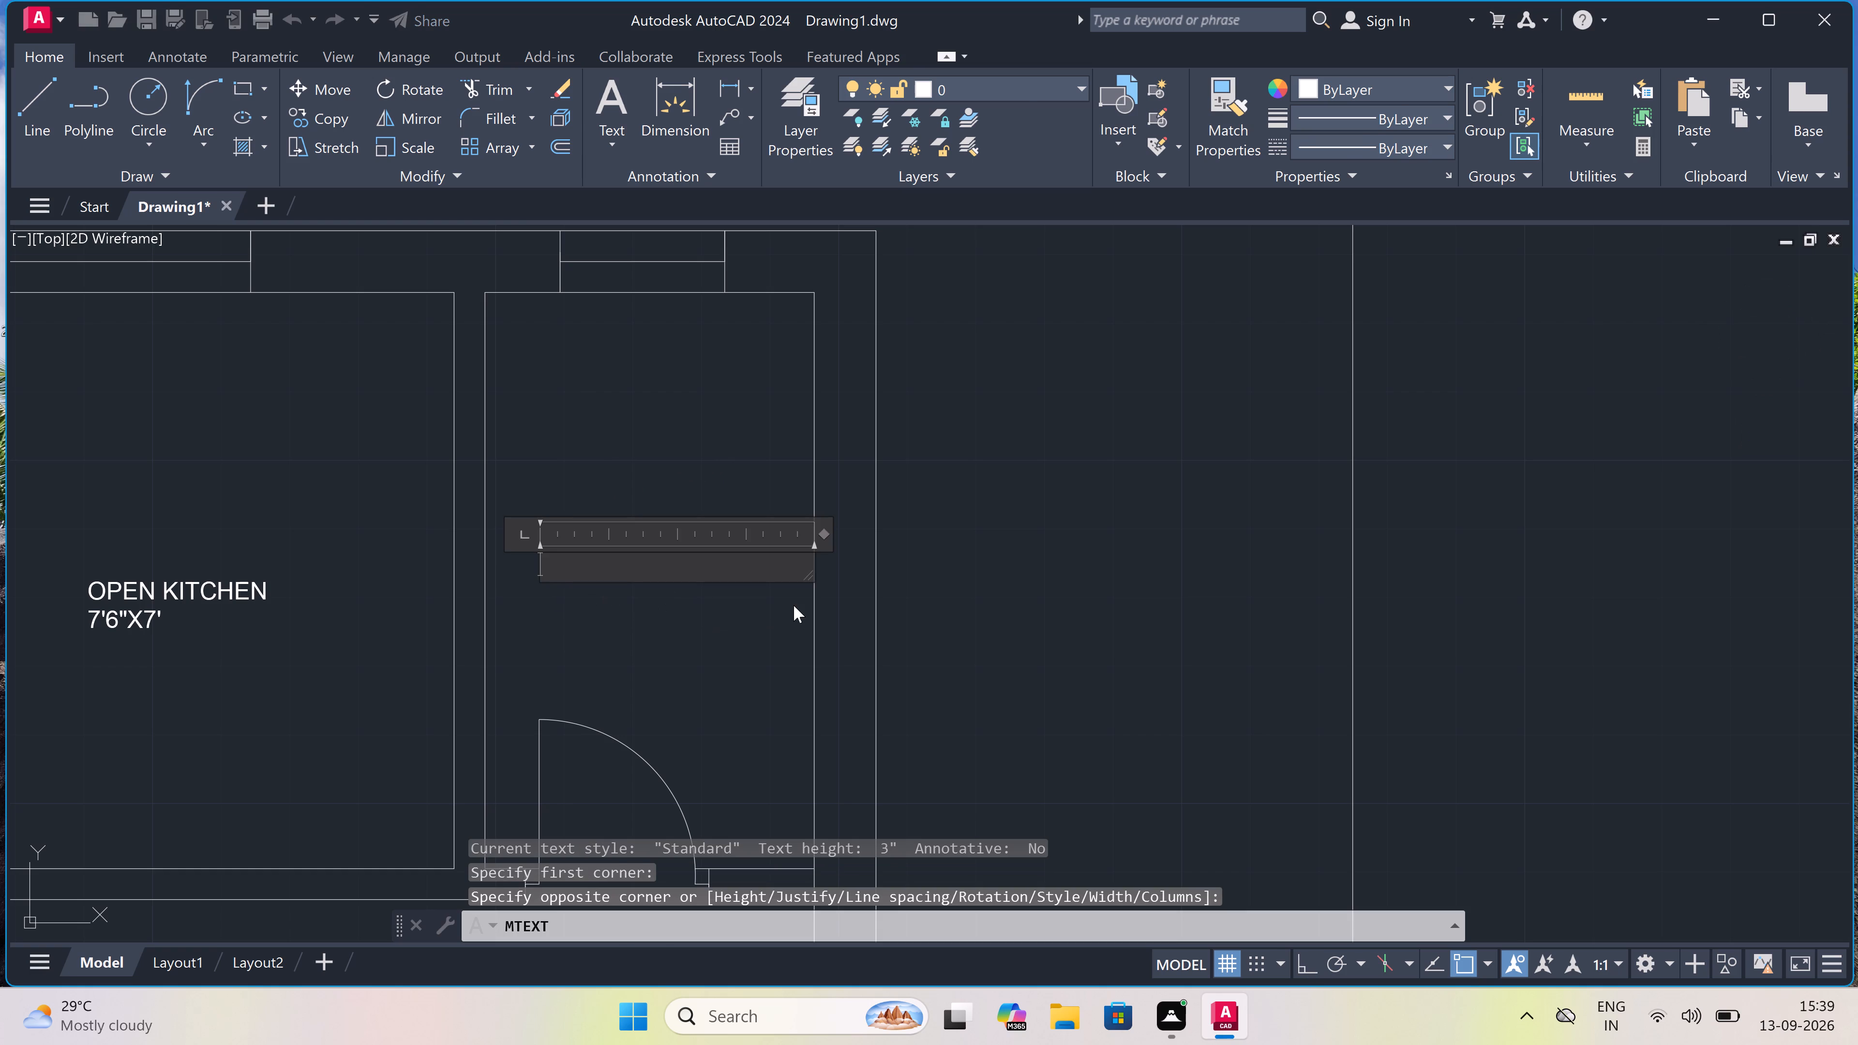
type("TO")
type("ILET")
key("Return")
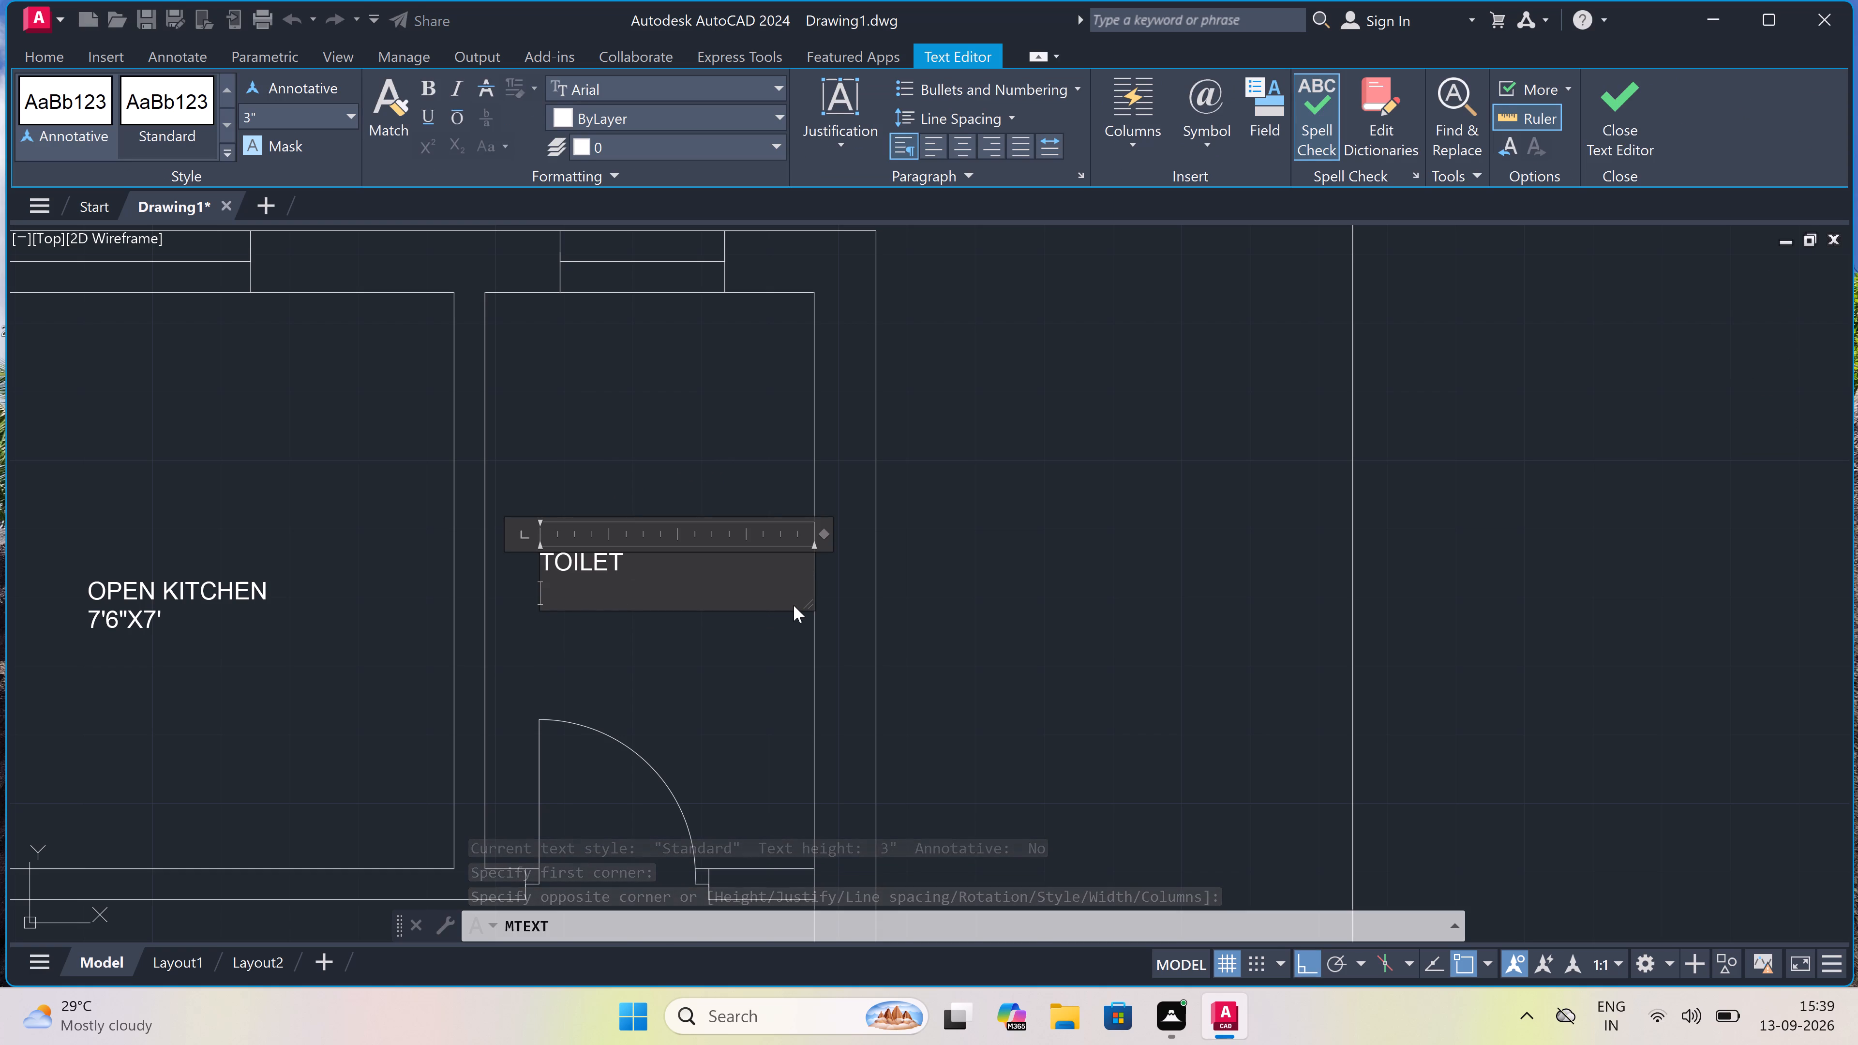
type("4'X")
type("7'")
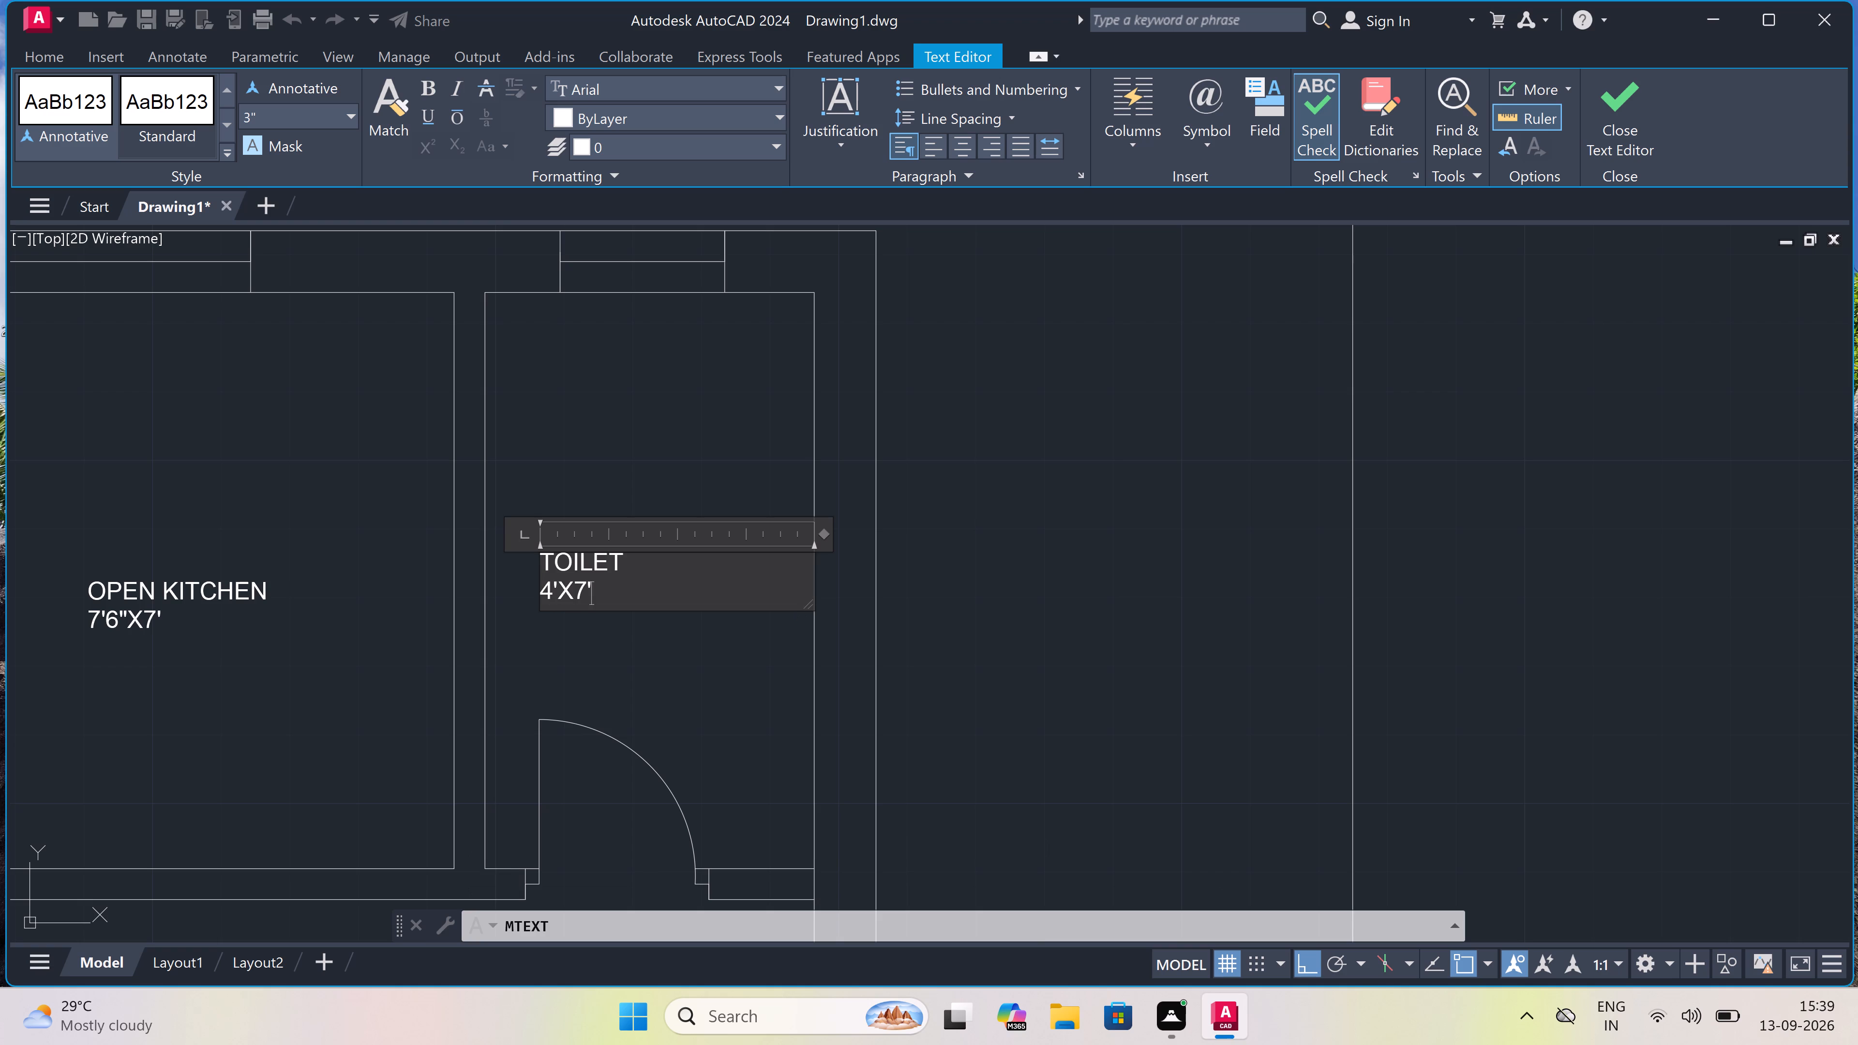
double_click(686, 435)
Add a two-line text label reading DINING and 11'X10' in the top-left room, beside the door swing.
scroll(686, 435, "down", 4)
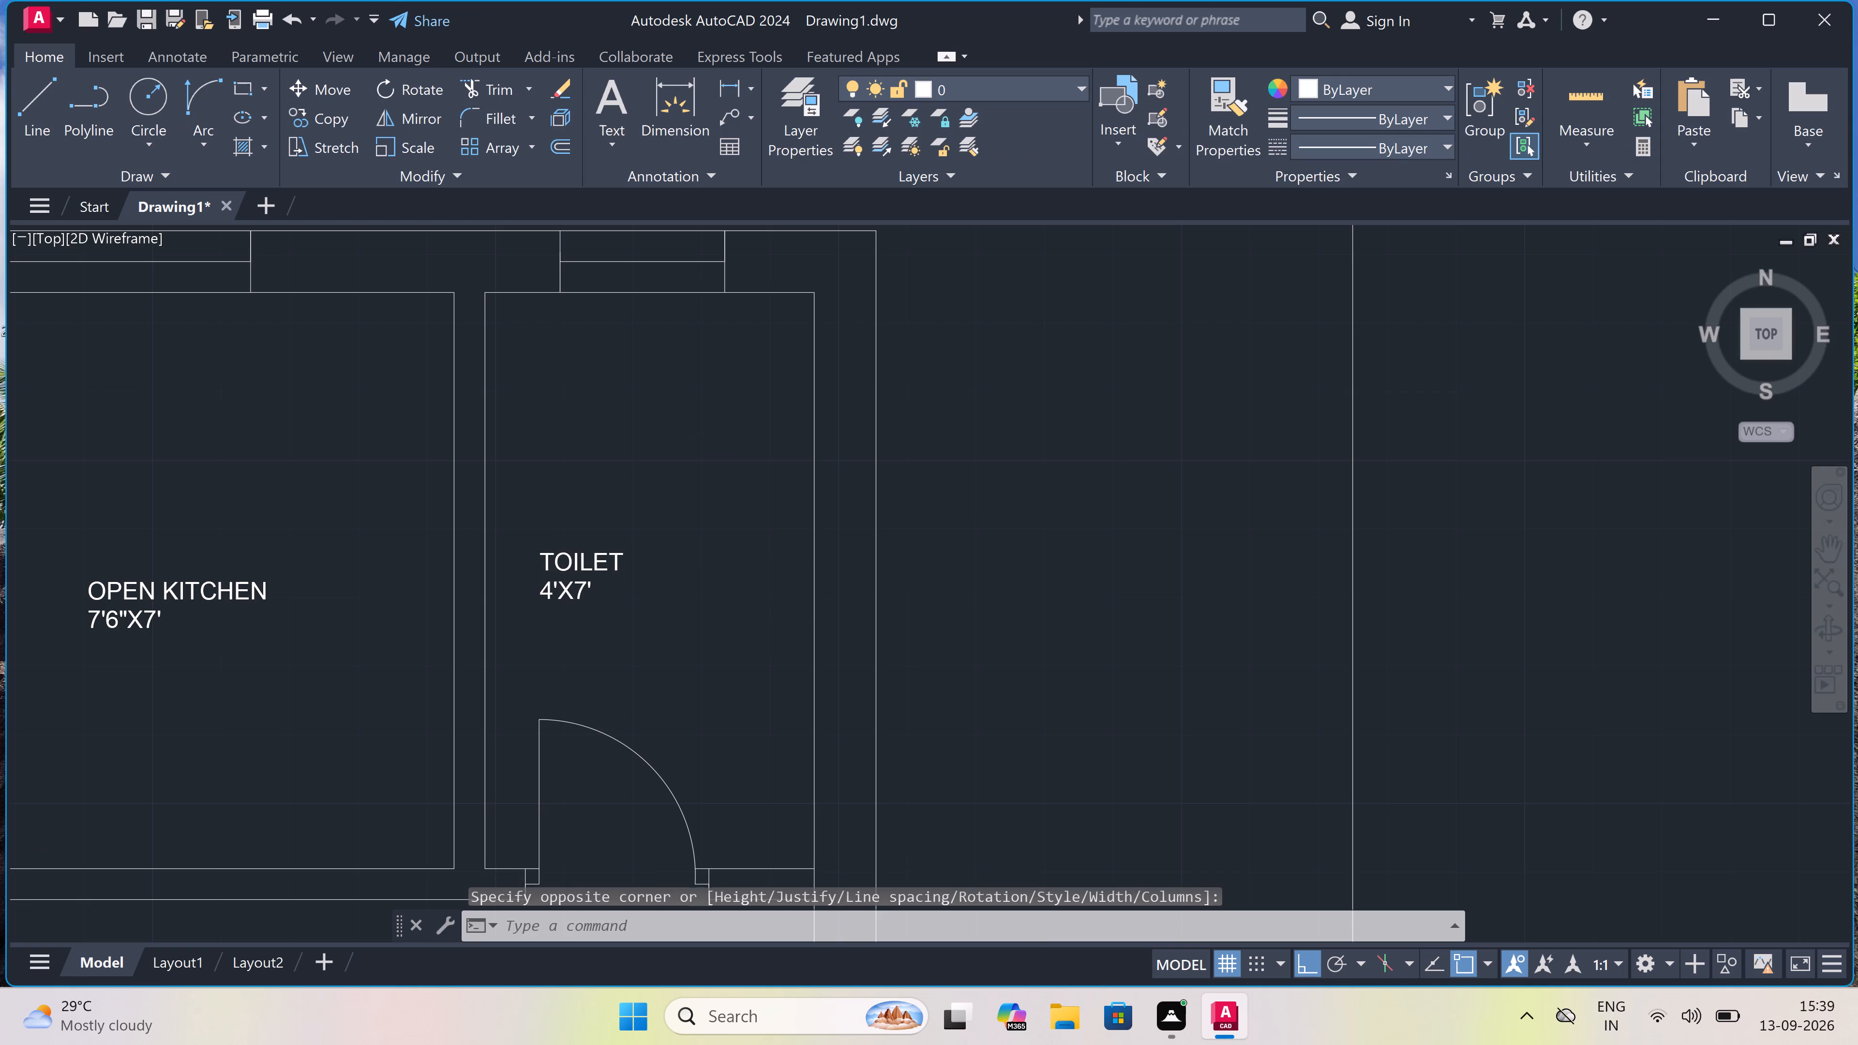
scroll(686, 435, "down", 5)
scroll(557, 452, "up", 4)
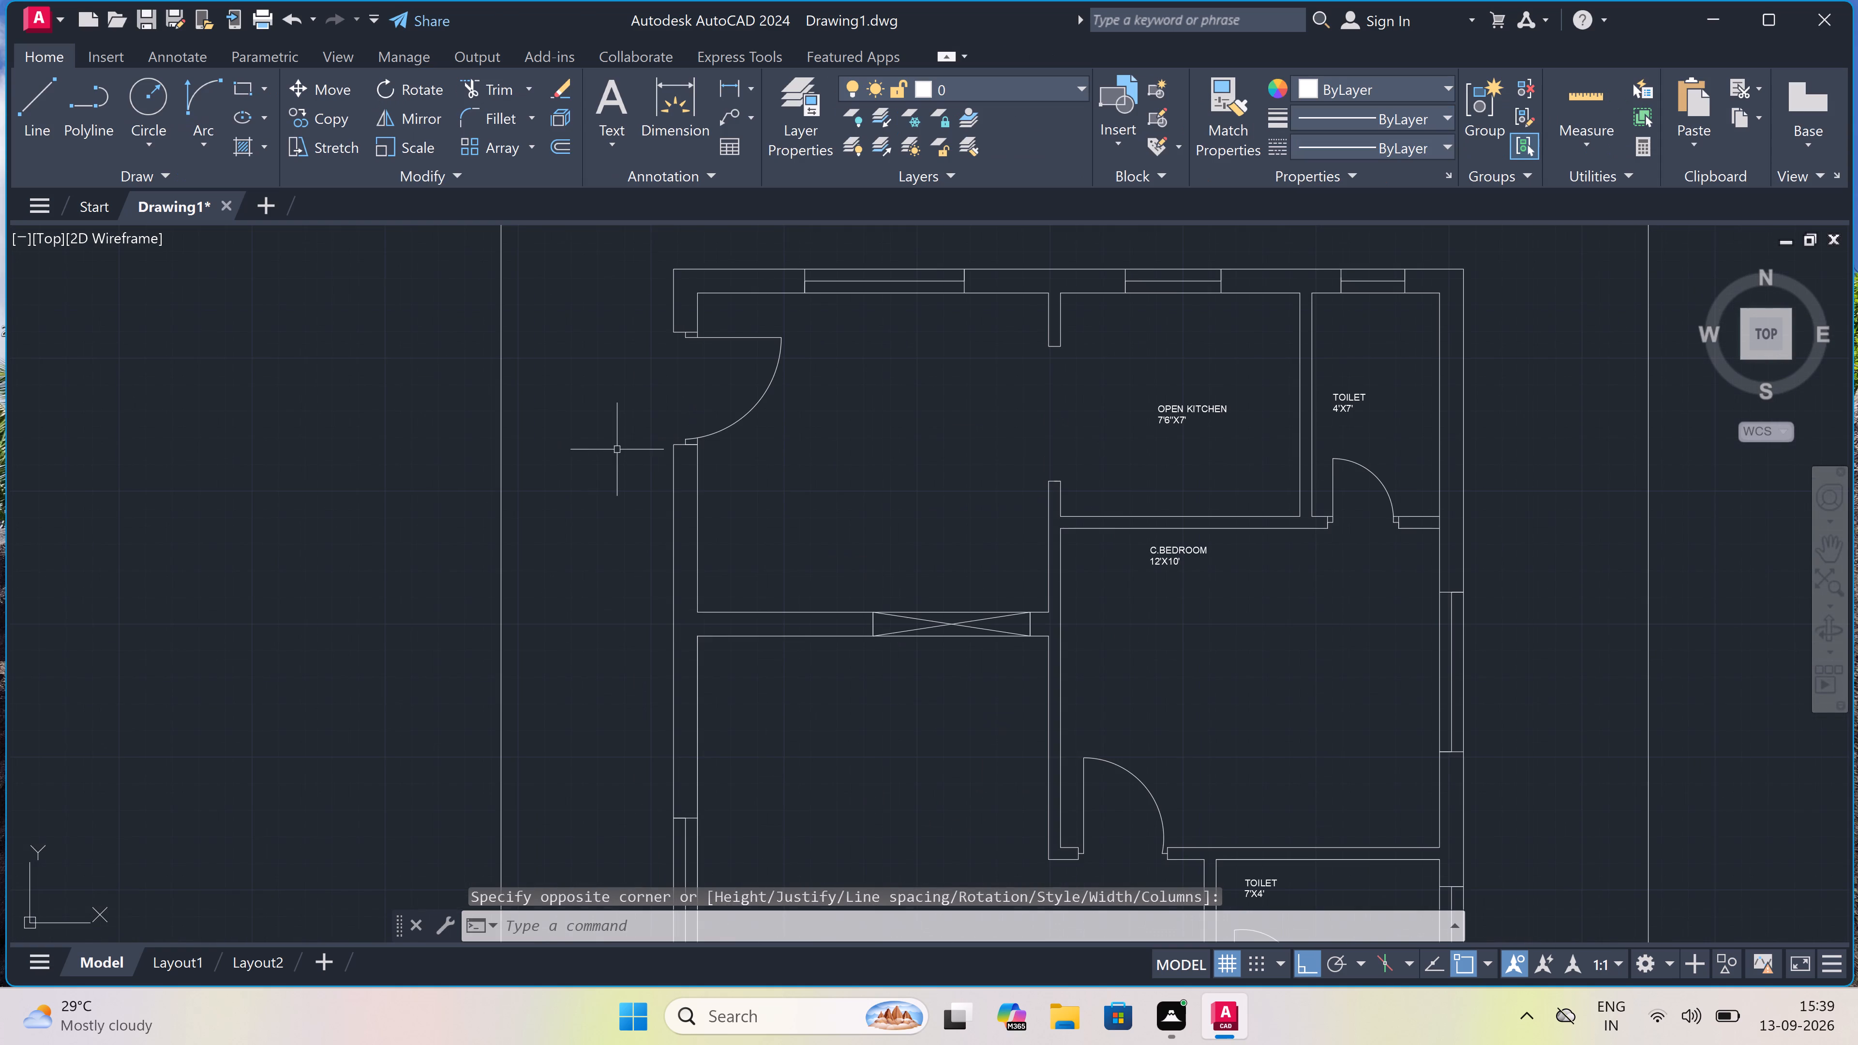
scroll(822, 413, "up", 2)
scroll(824, 415, "down", 2)
scroll(882, 361, "up", 2)
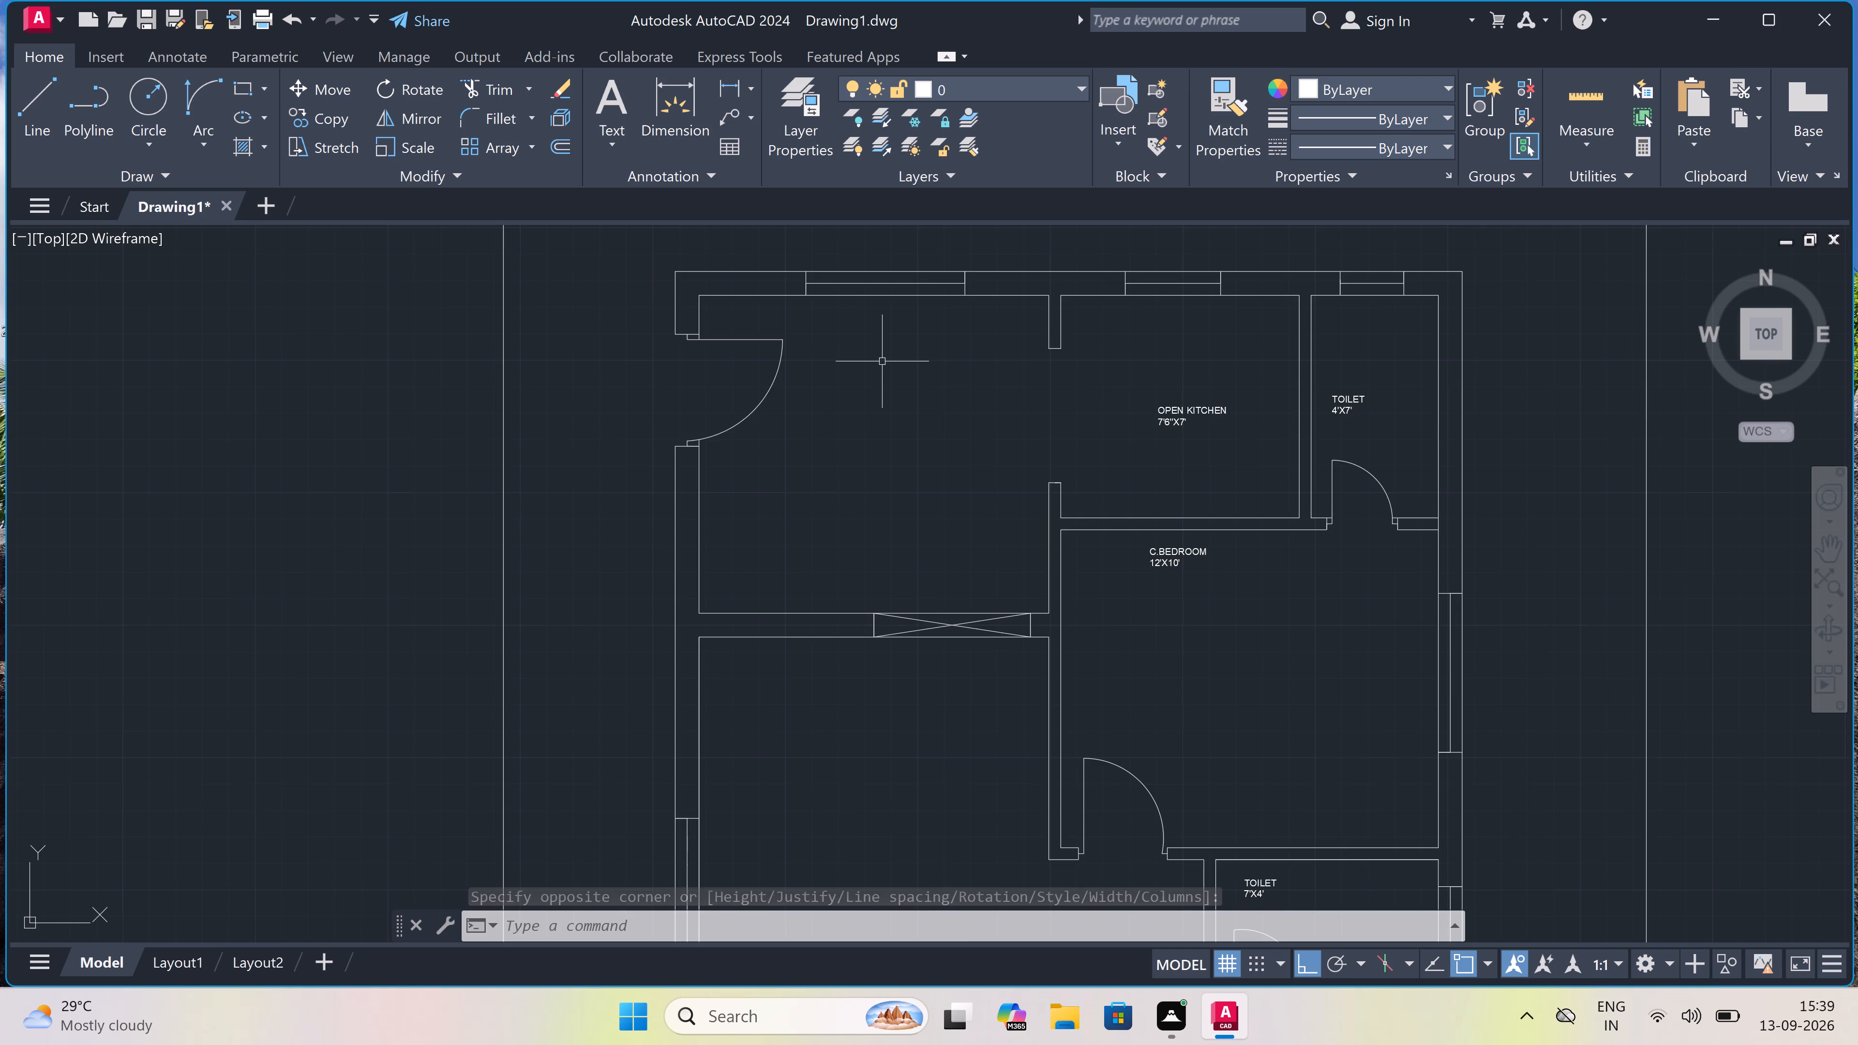
type("MT")
key("space")
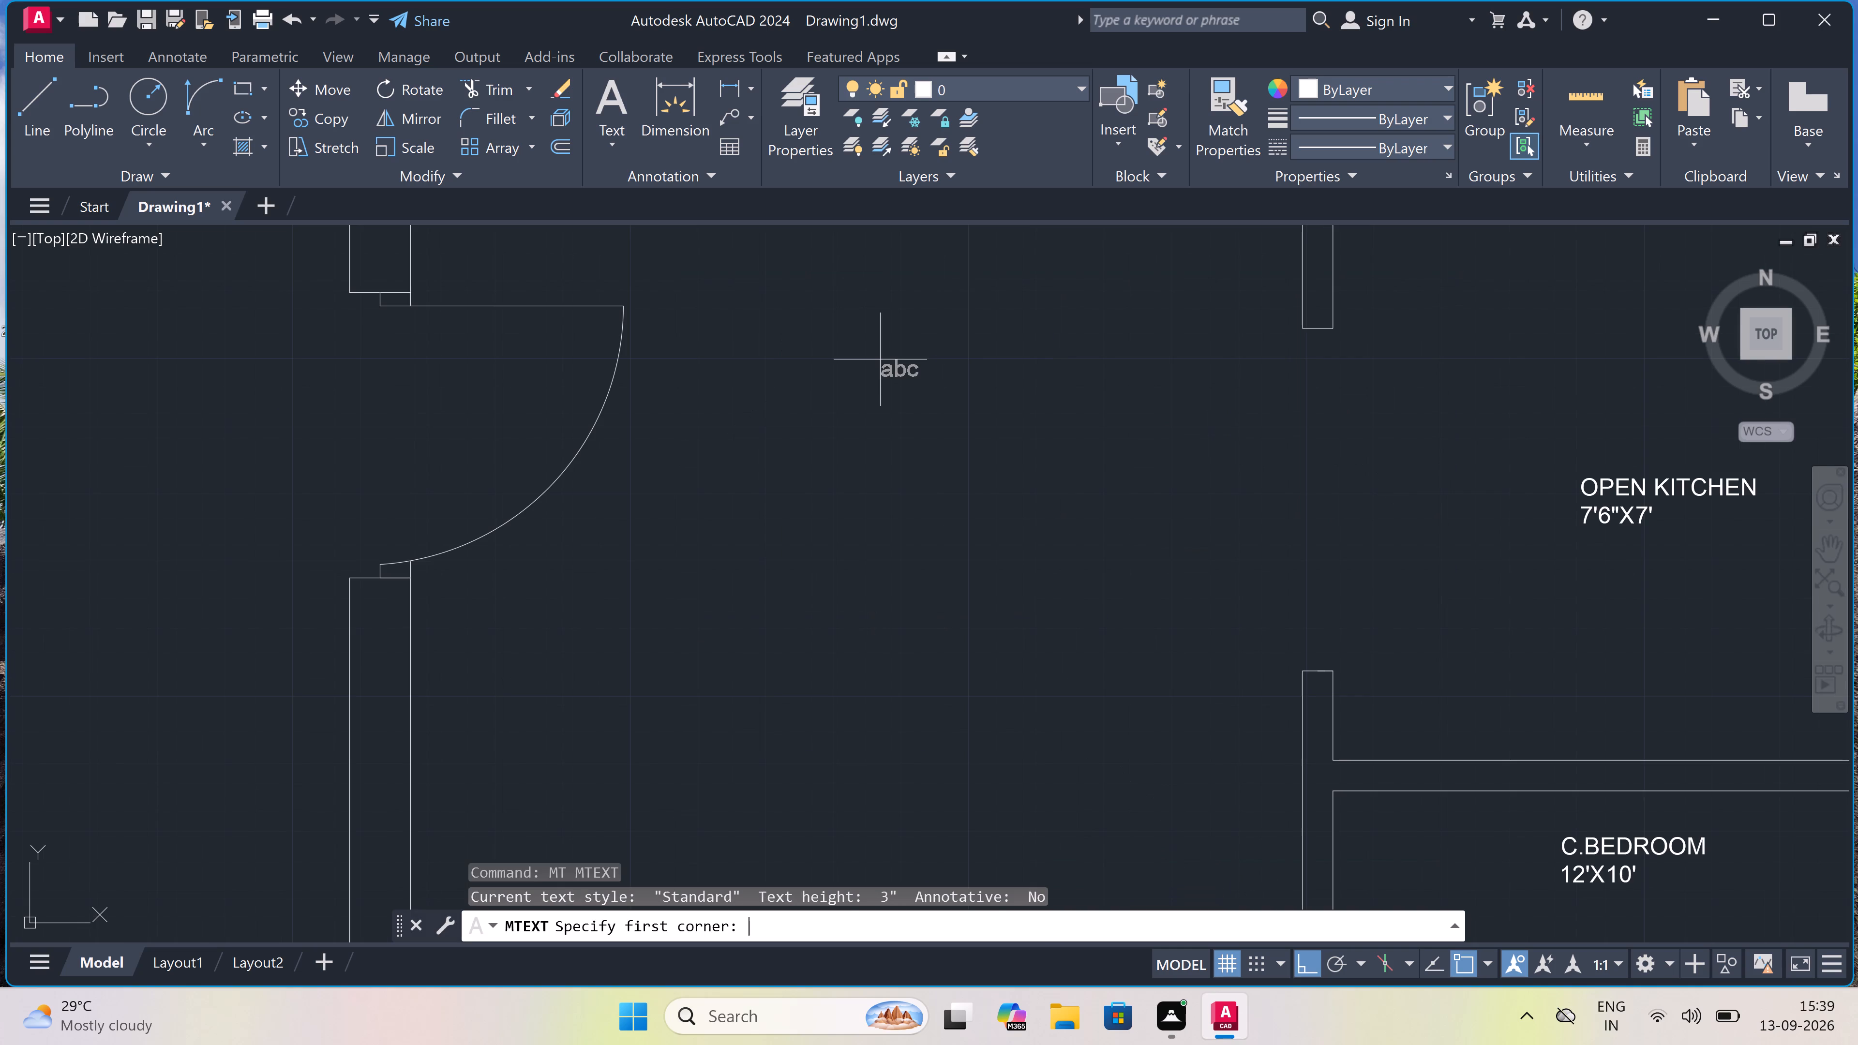
scroll(879, 359, "down", 1)
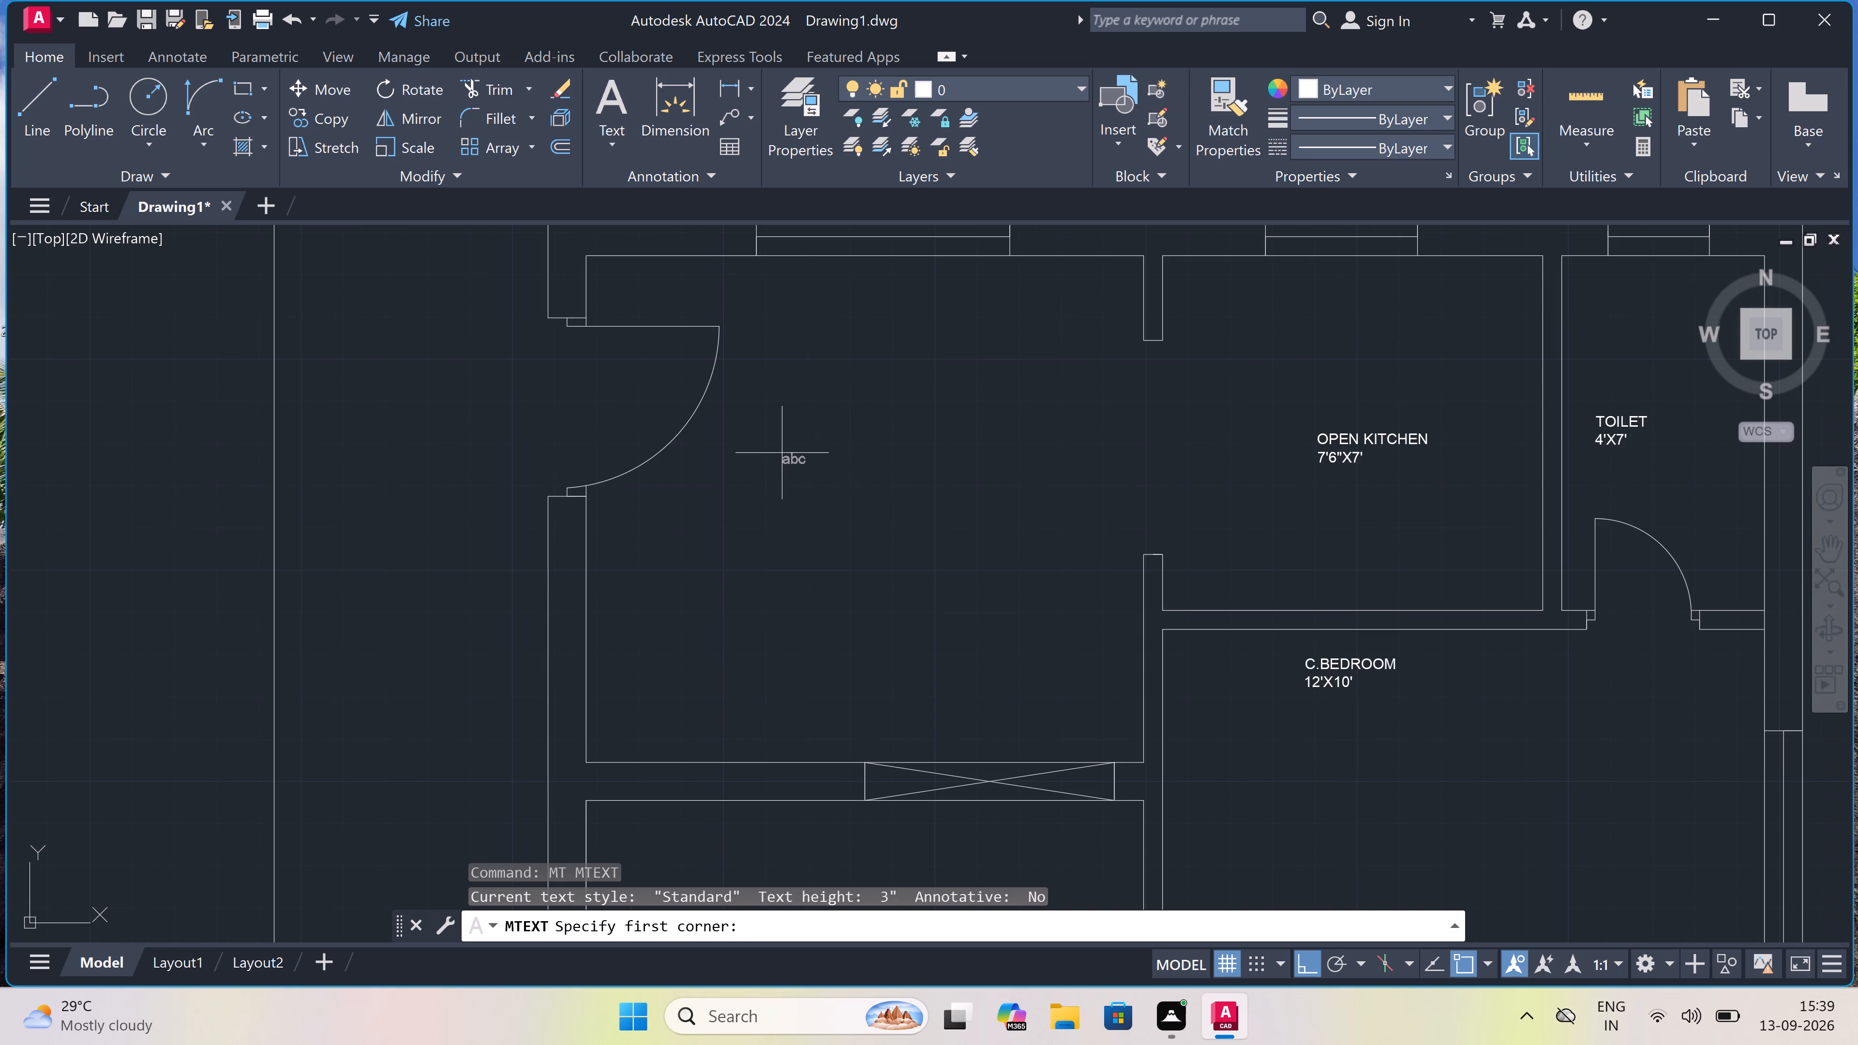
left_click_drag(724, 462, 732, 470)
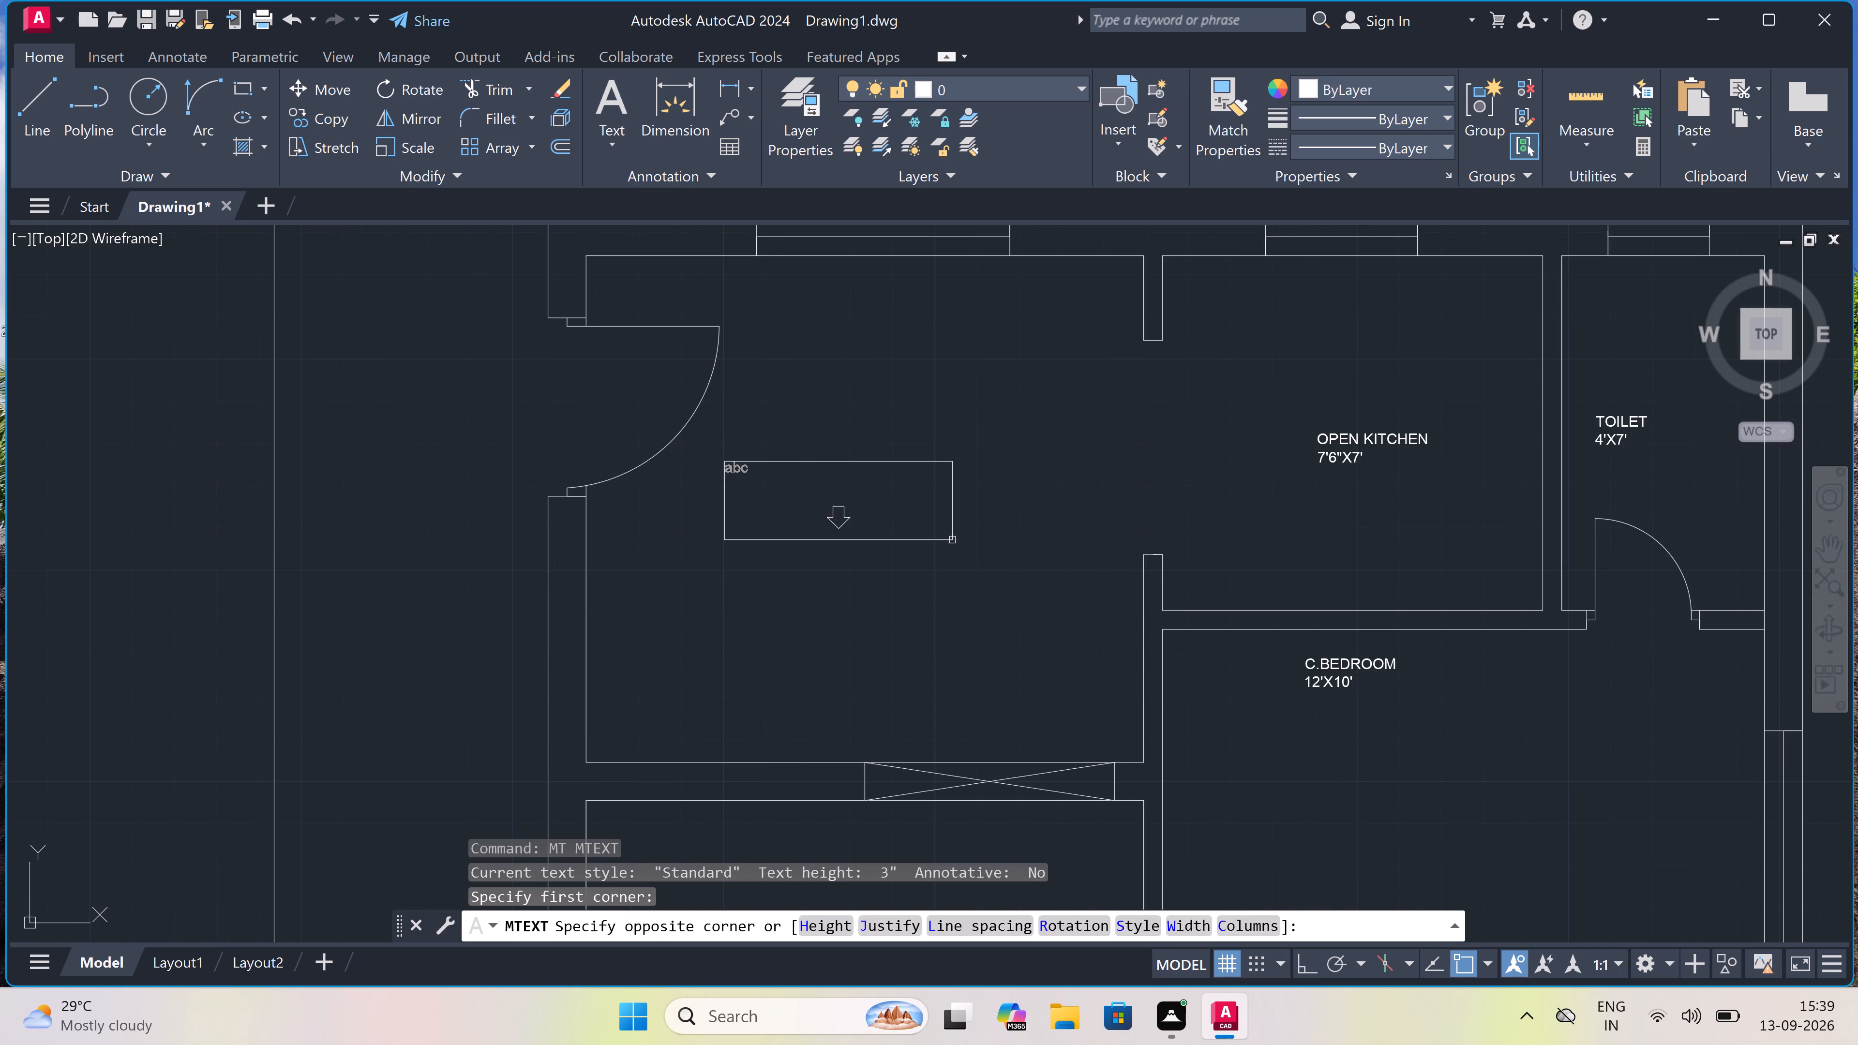
left_click(1095, 535)
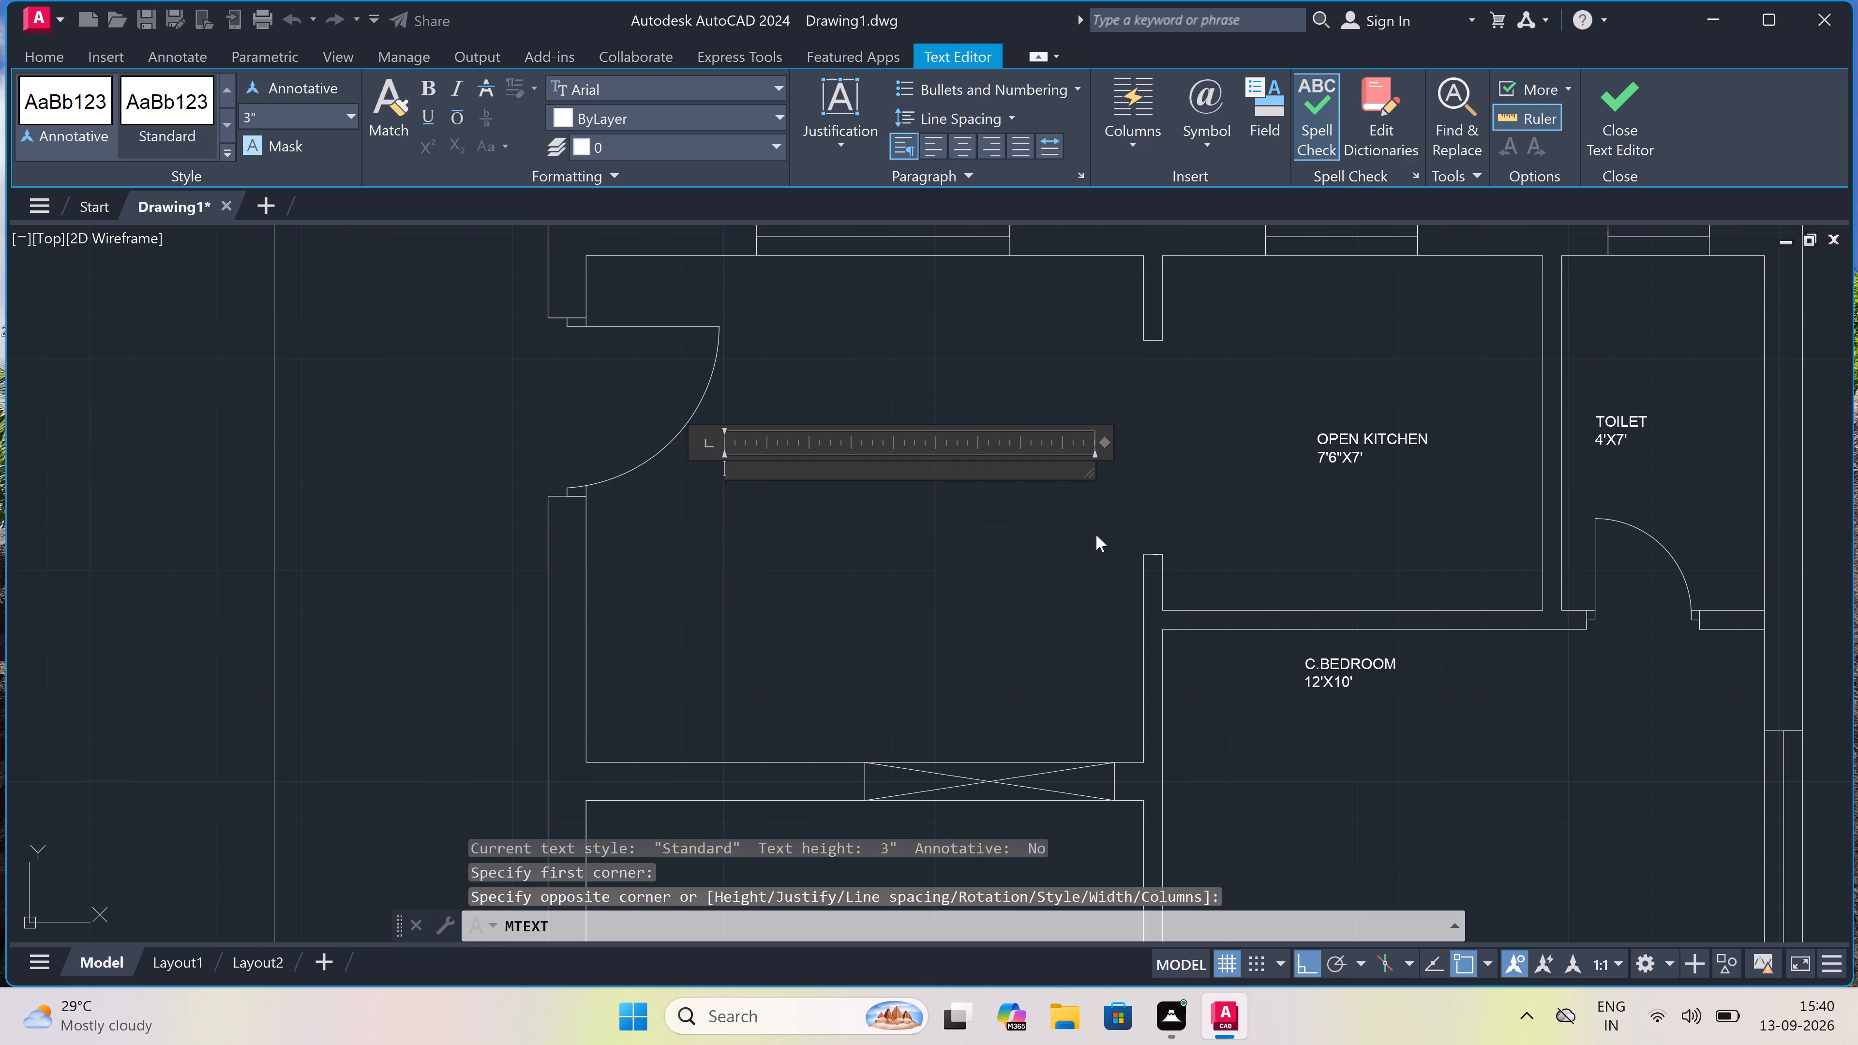
type("DINING")
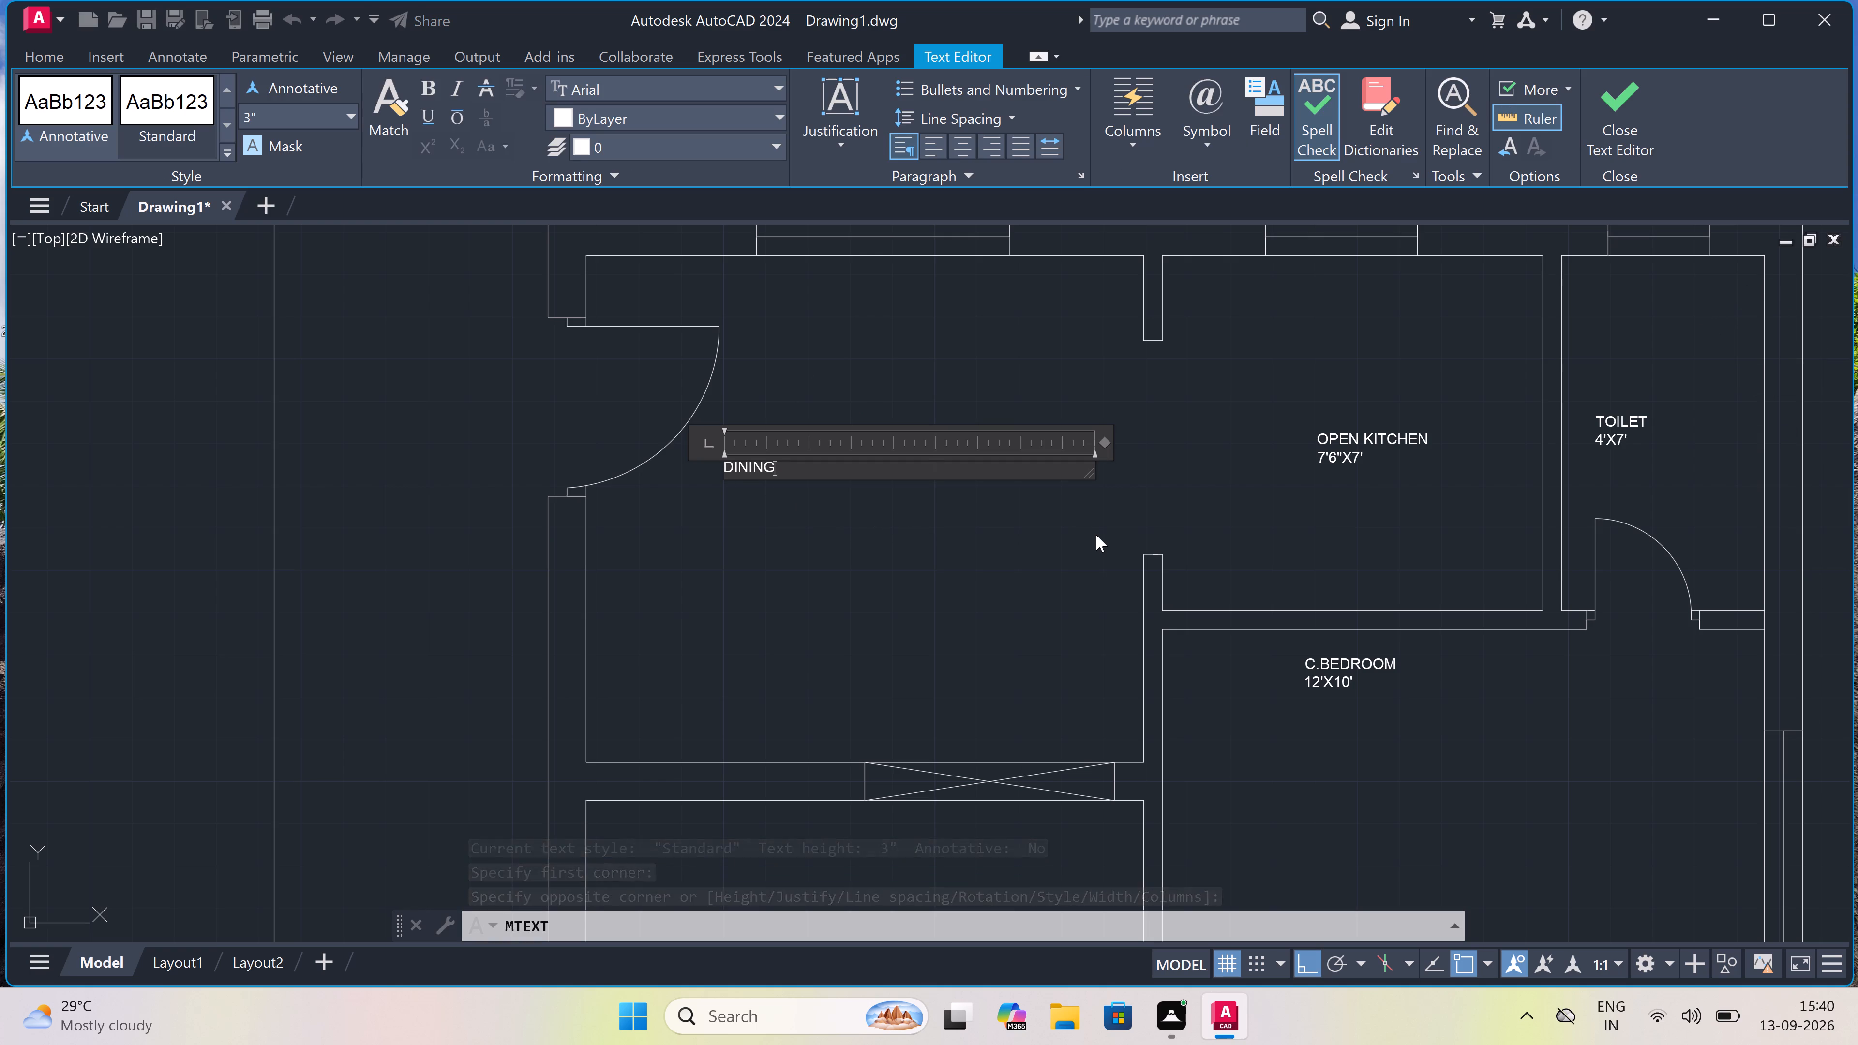
key("Return")
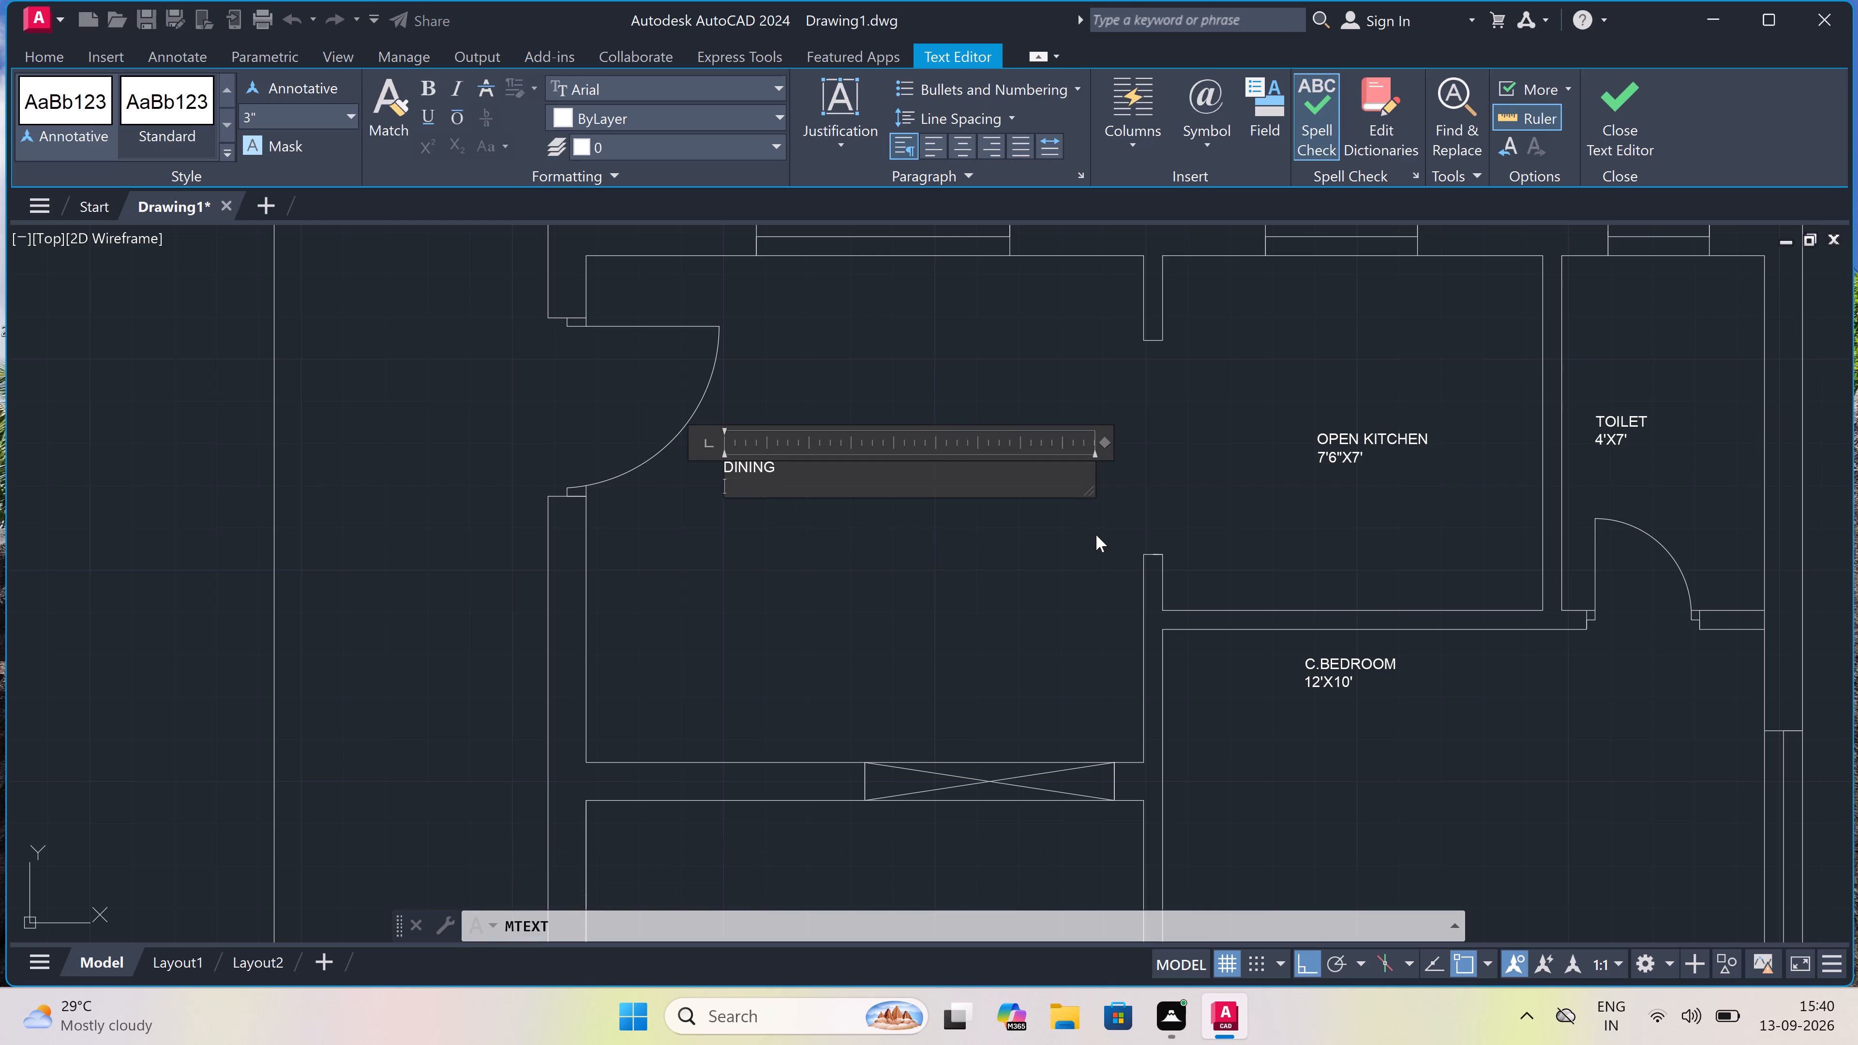
type("11'")
type("X10'")
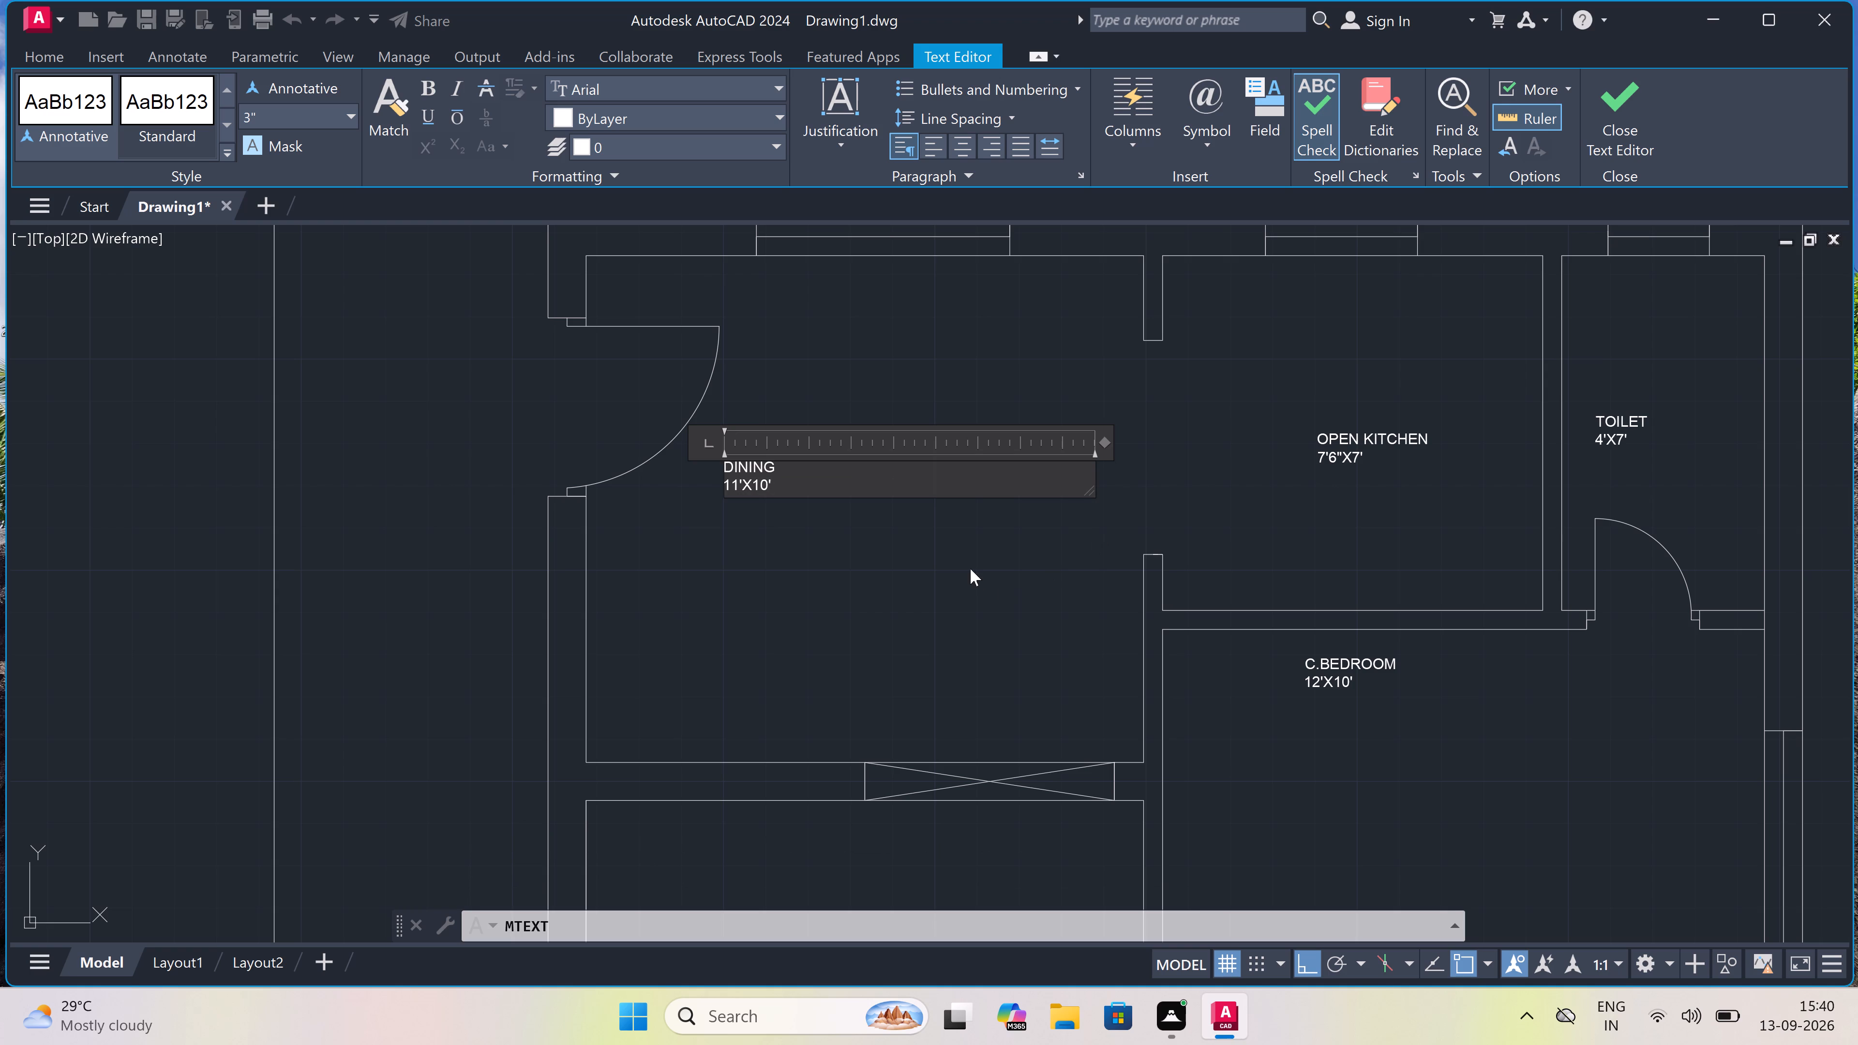
left_click(970, 568)
Move the DINING label horizontally away from the door swing, toward the middle of the room.
left_click(744, 454)
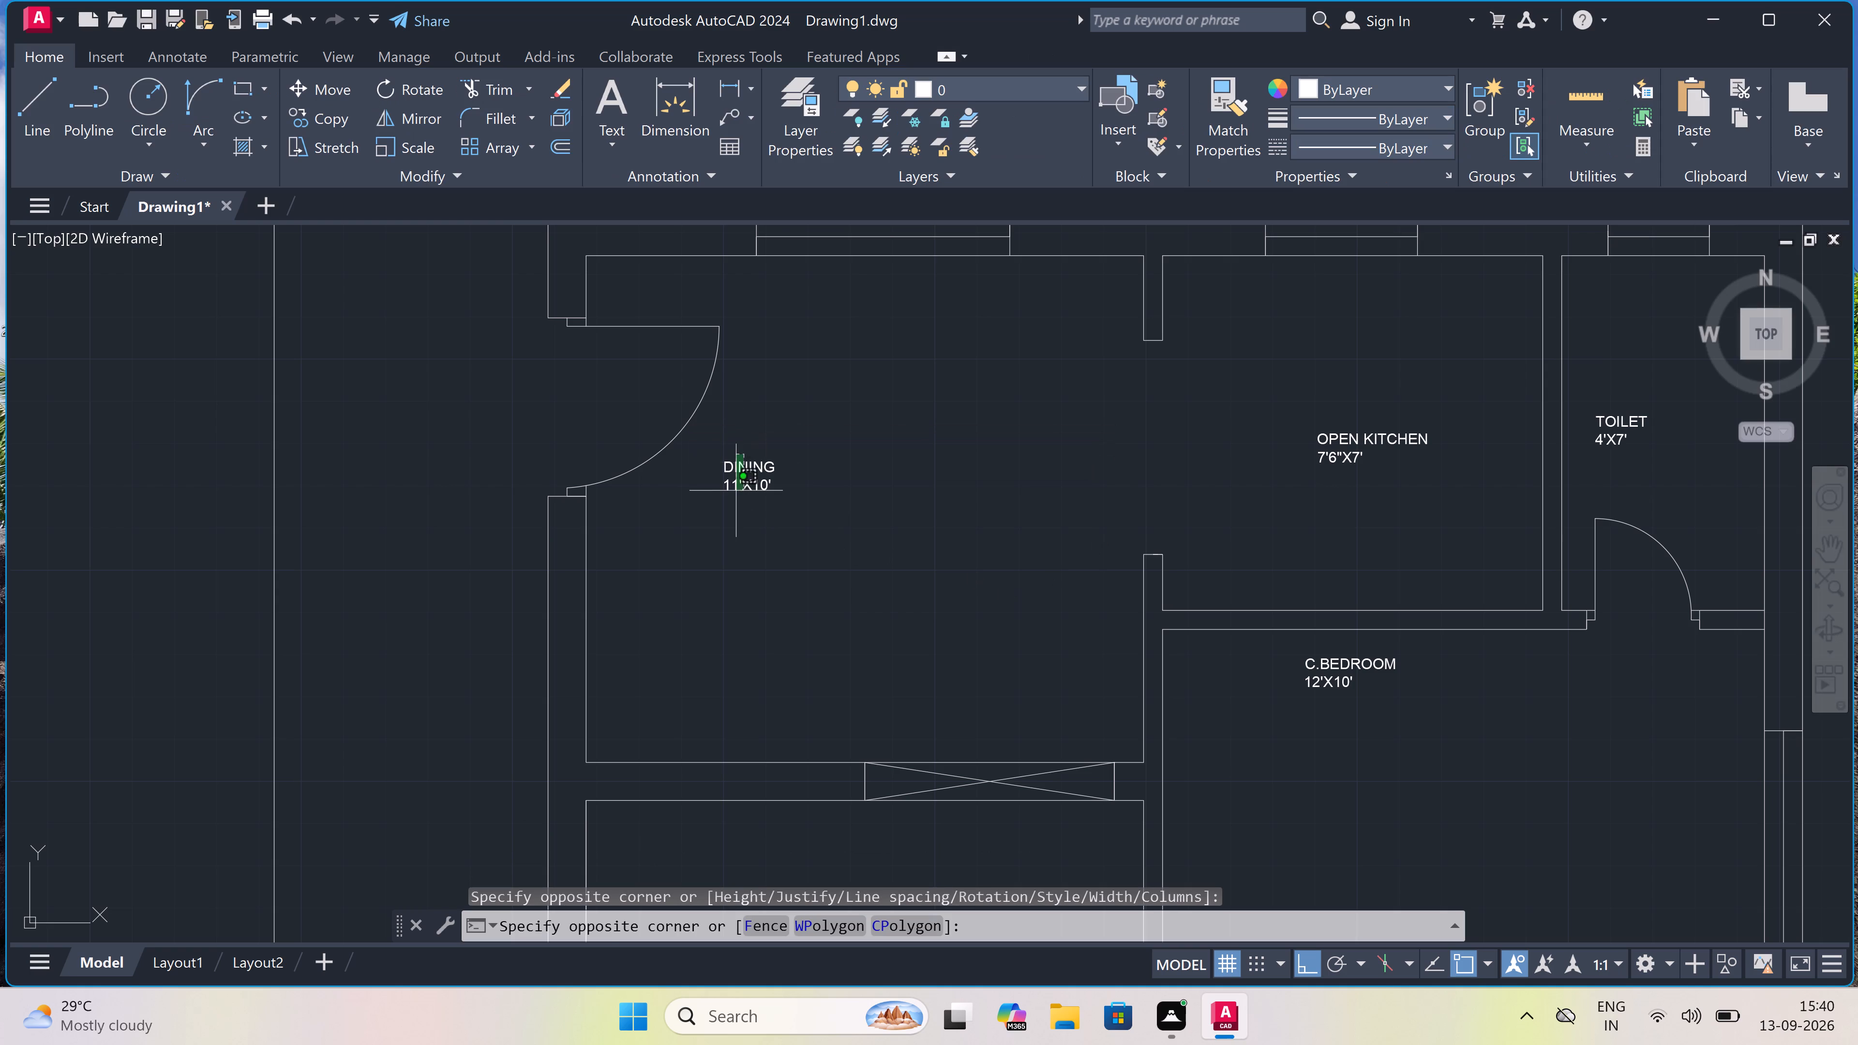
left_click(736, 491)
left_click_drag(723, 459, 746, 462)
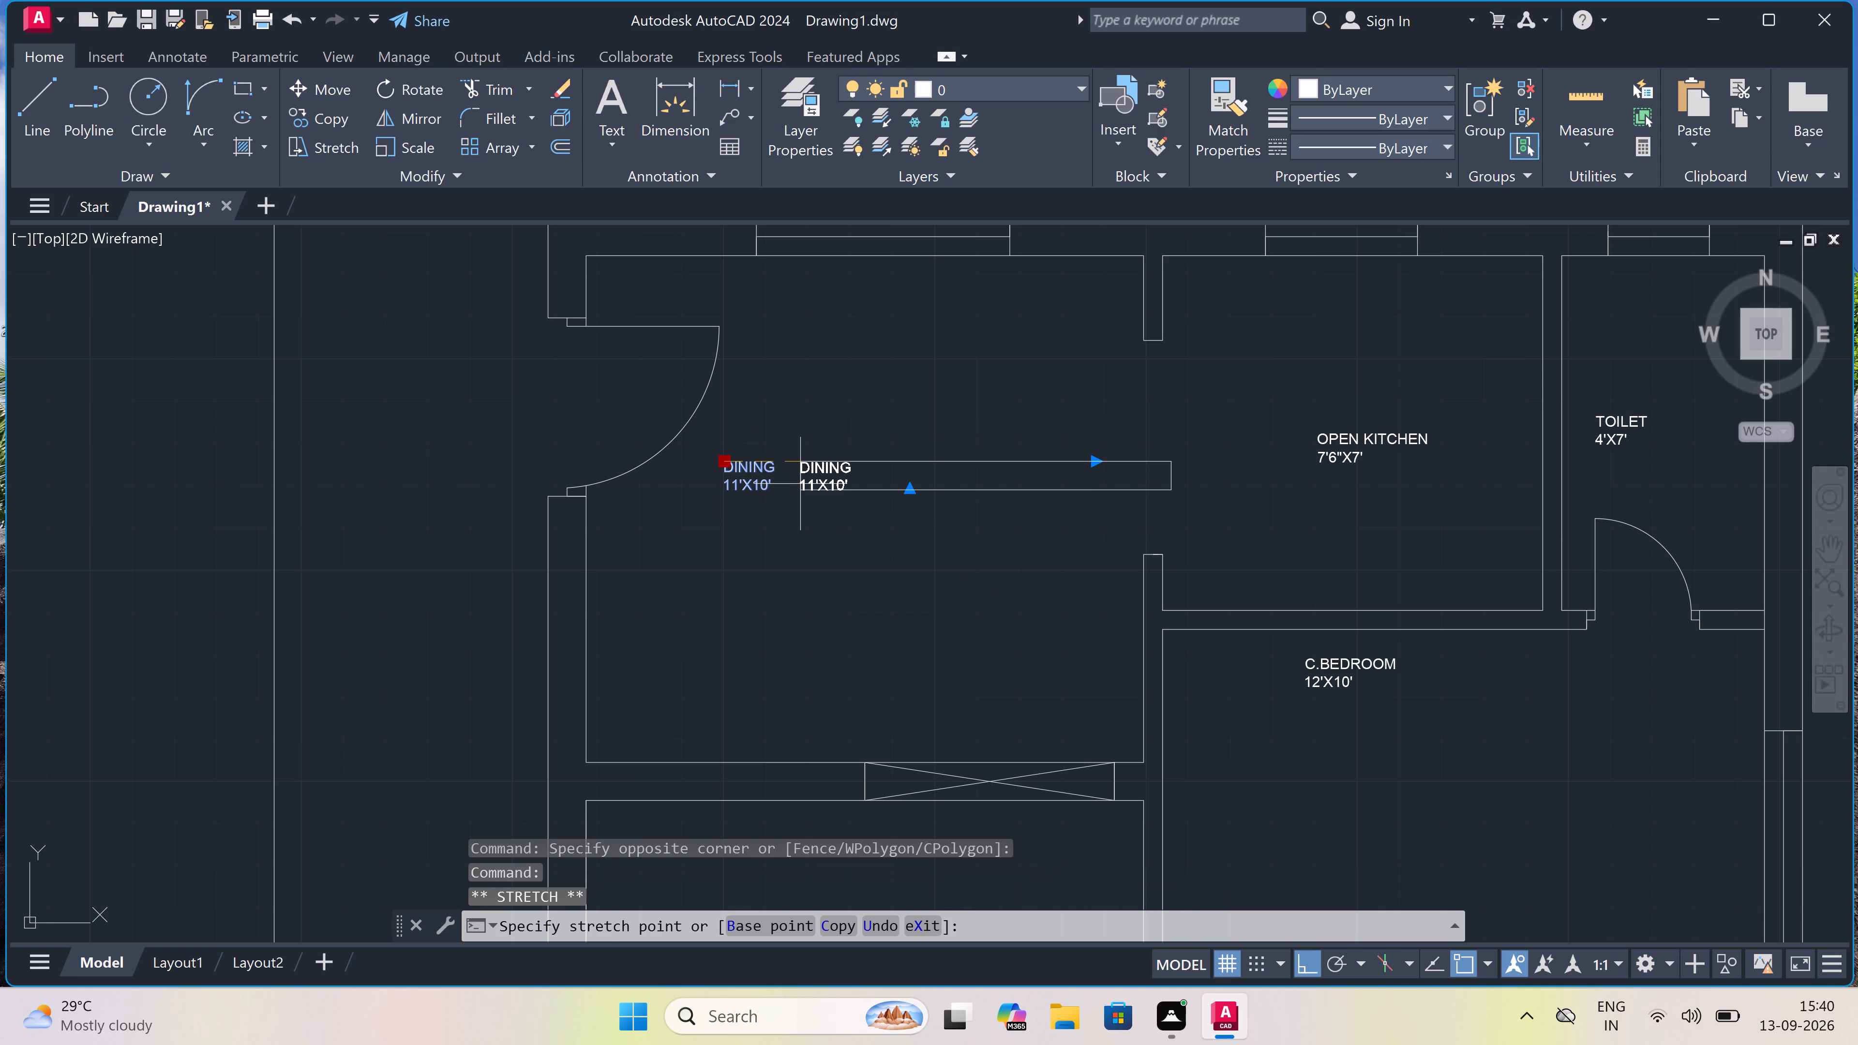
scroll(800, 484, "up", 3)
left_click(793, 391)
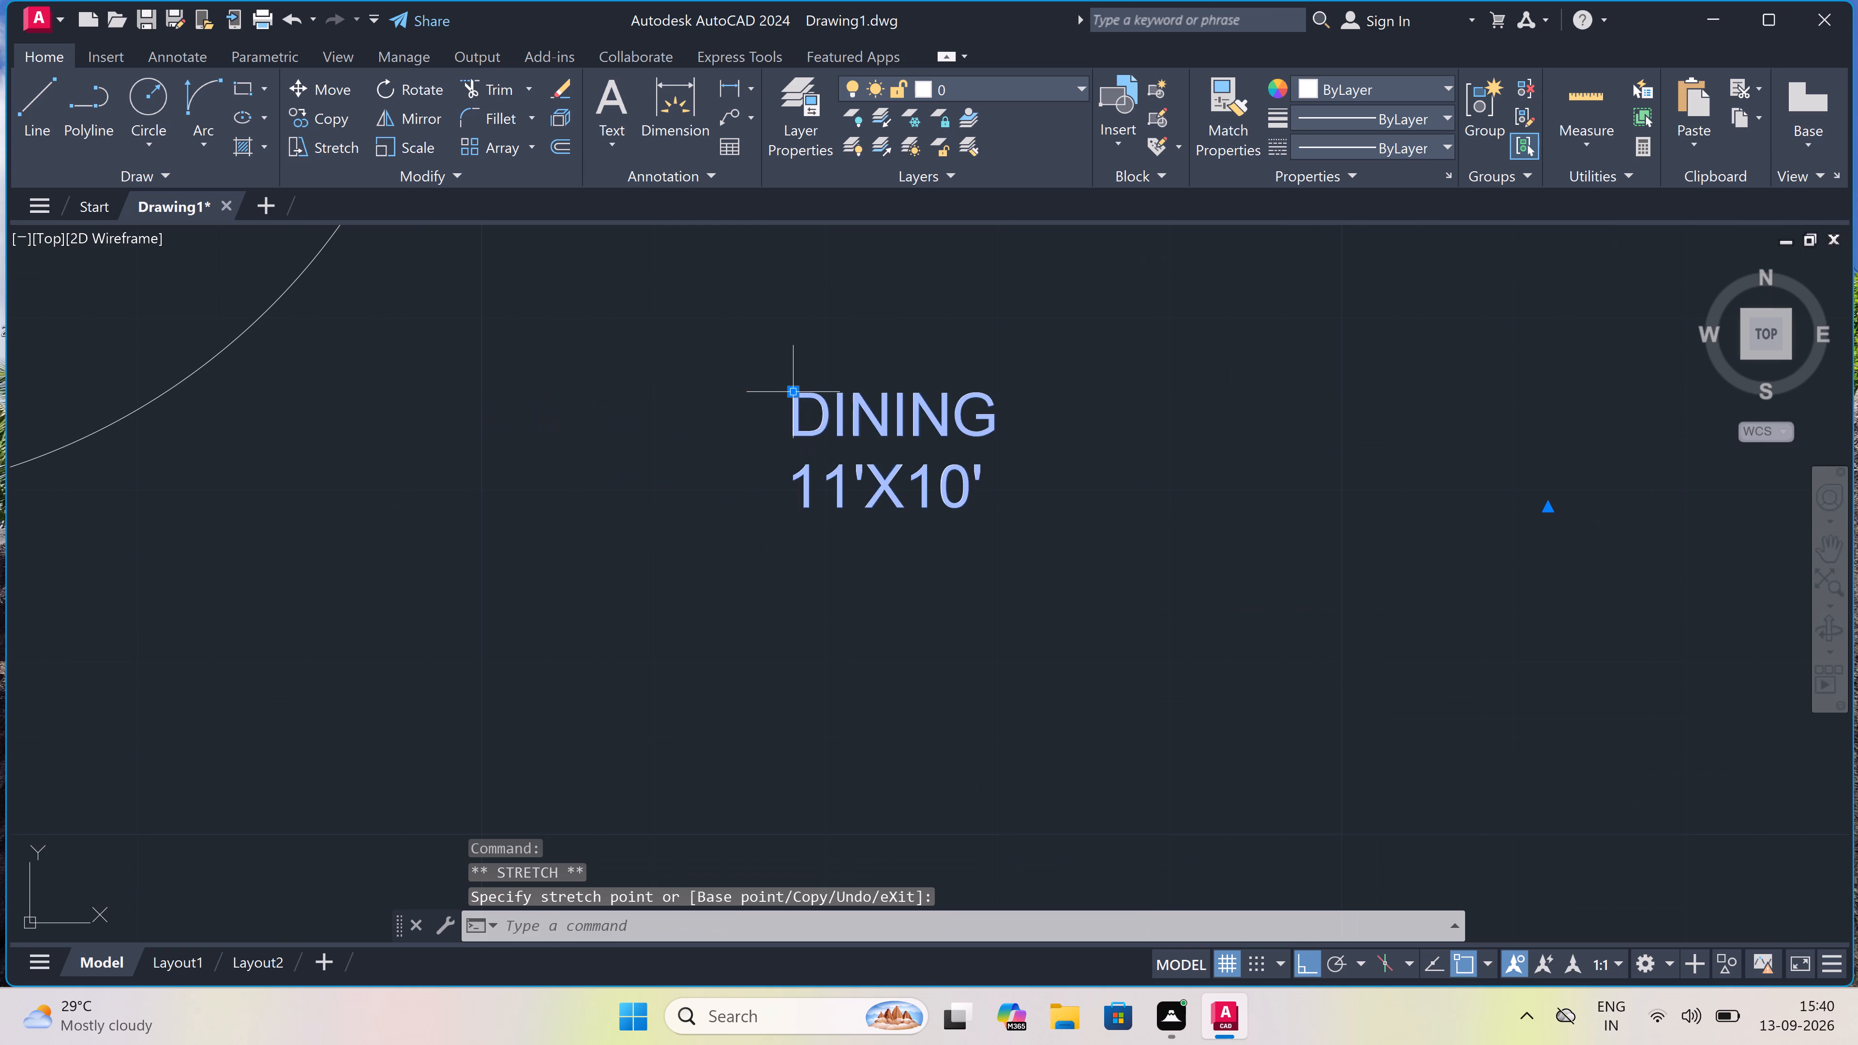
key("Escape")
Trim both wall lines between the door jambs in the bottom wall of the lower-left room to open the doorway.
scroll(793, 390, "down", 6)
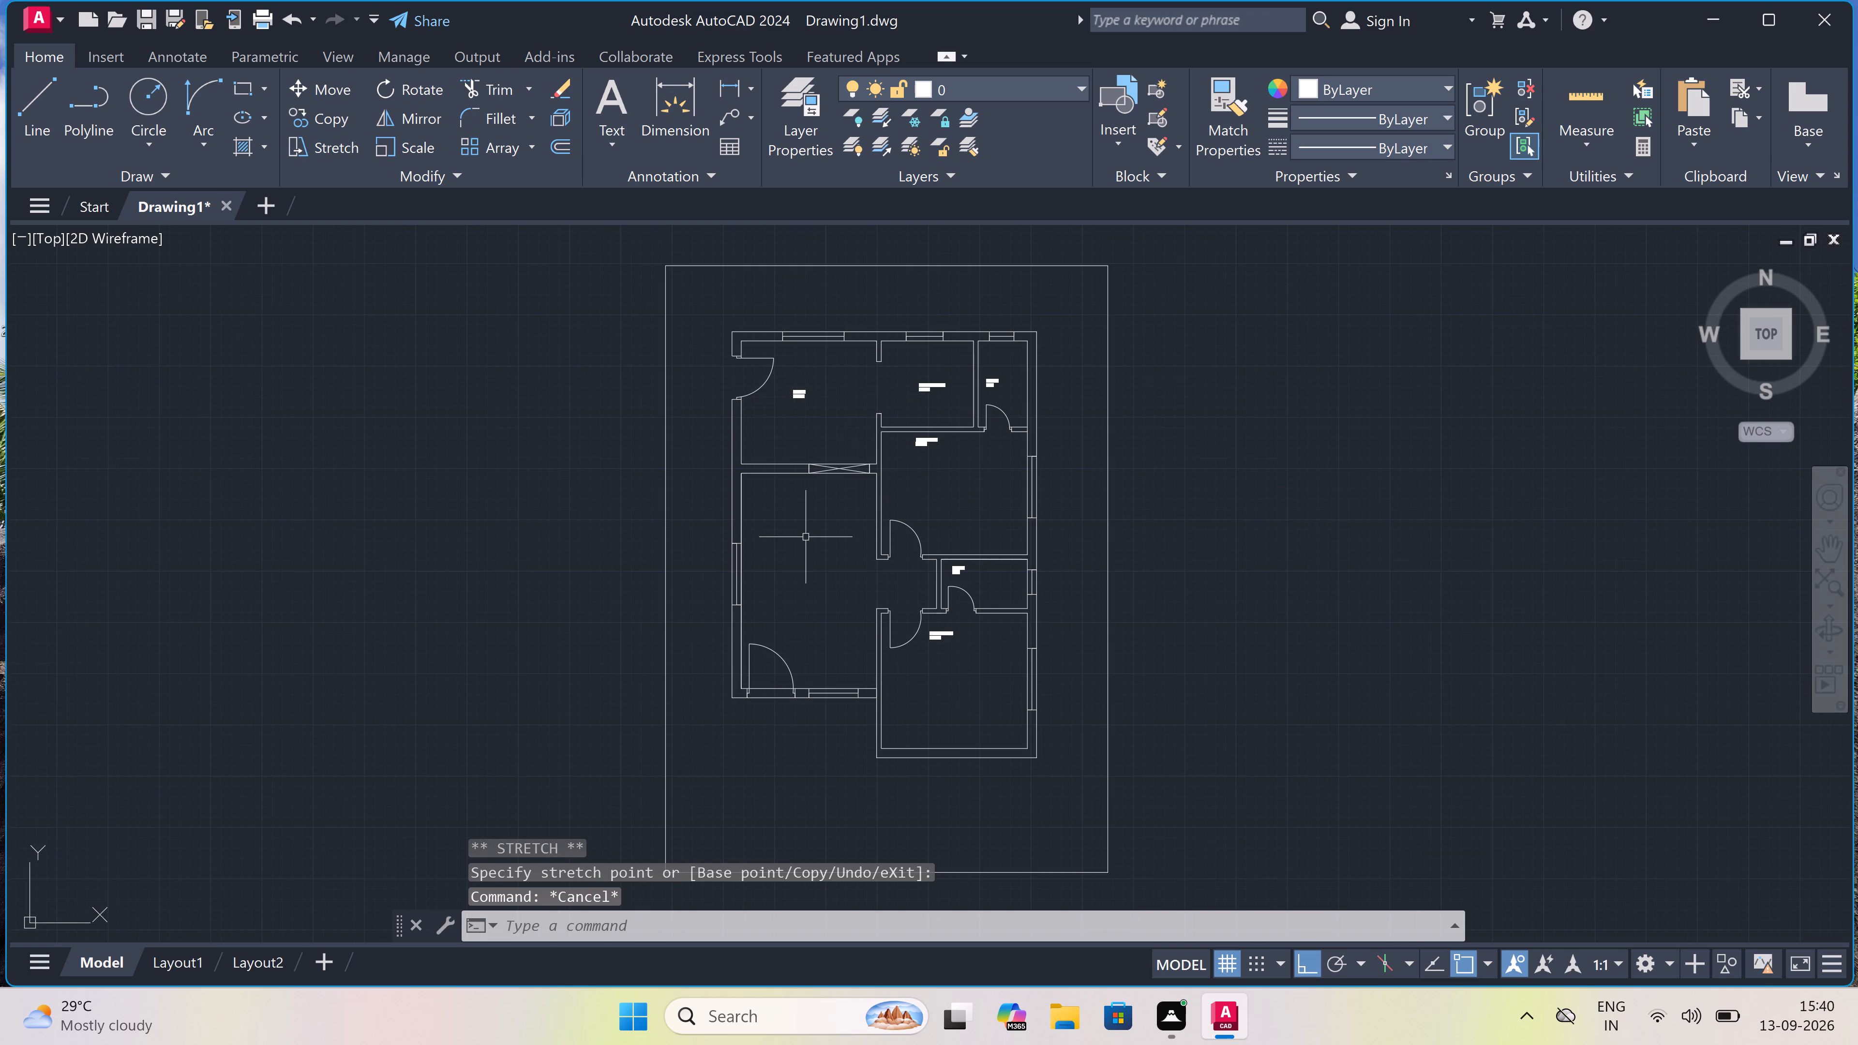
scroll(812, 570, "up", 3)
scroll(812, 570, "down", 2)
scroll(780, 838, "up", 3)
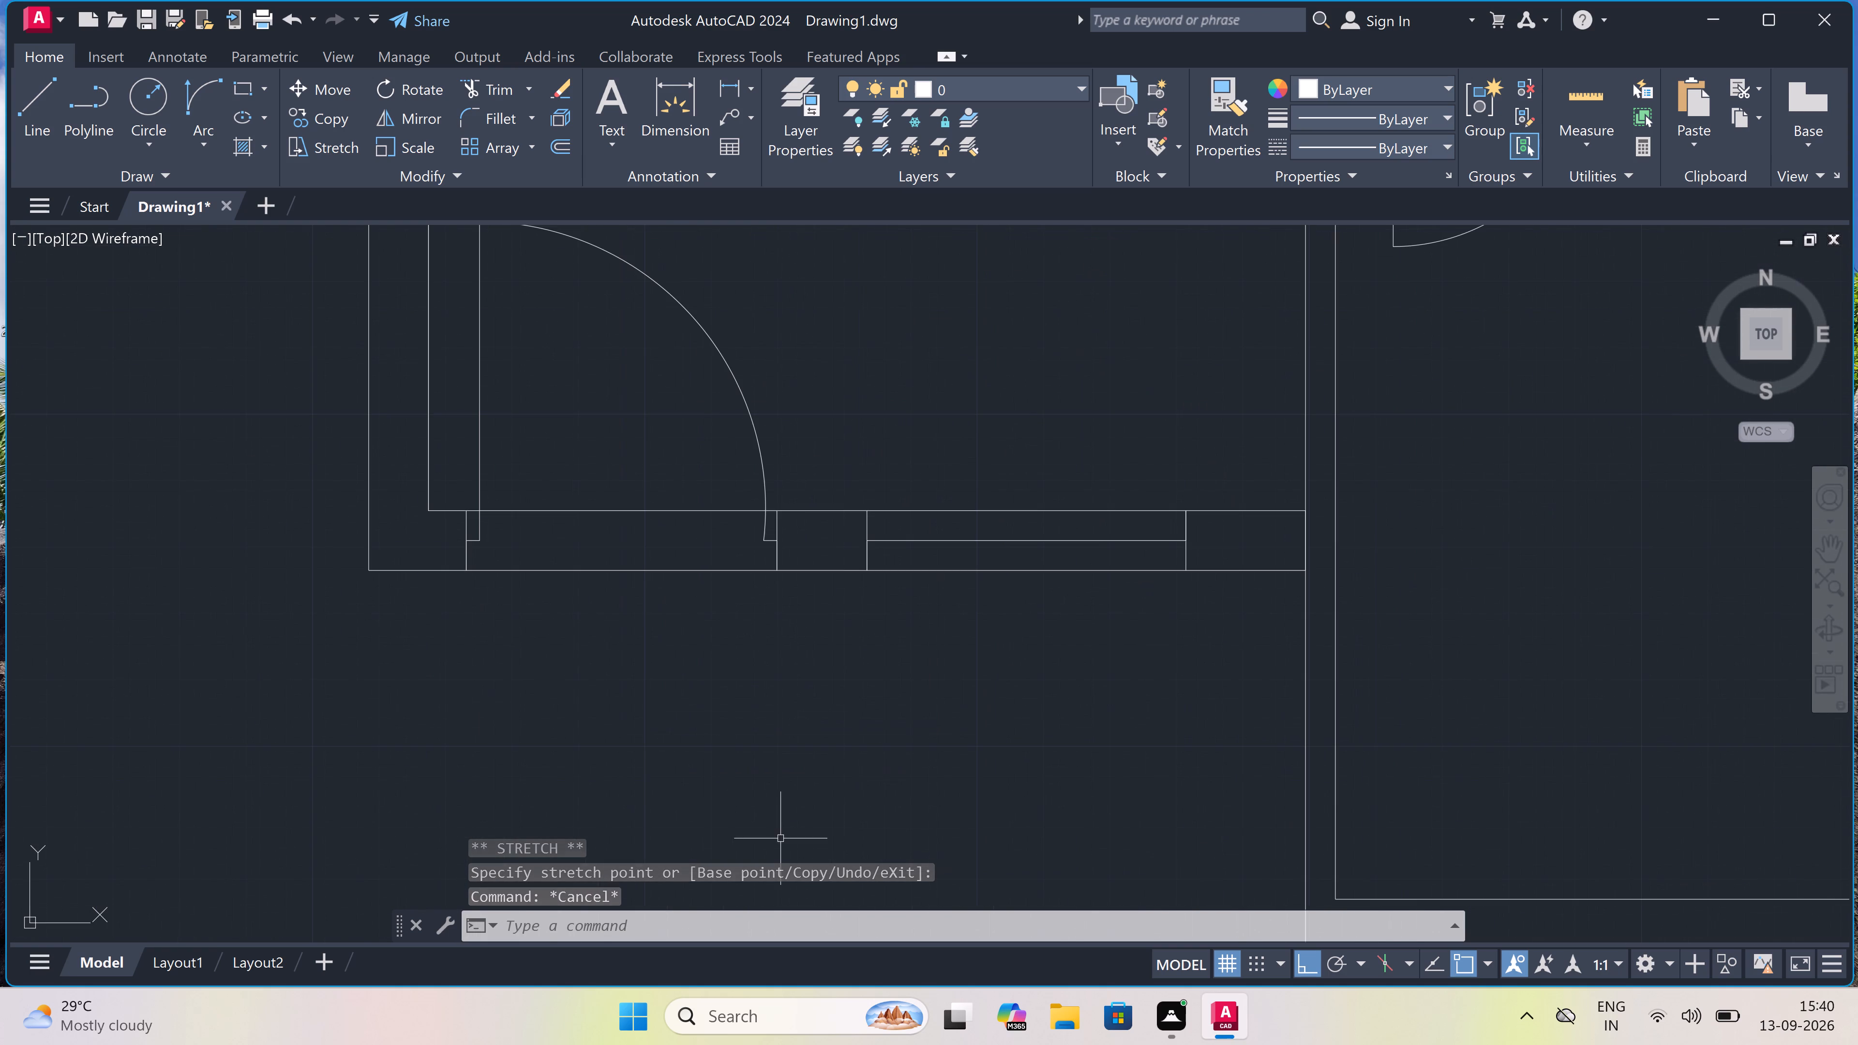
type("TR")
key("space")
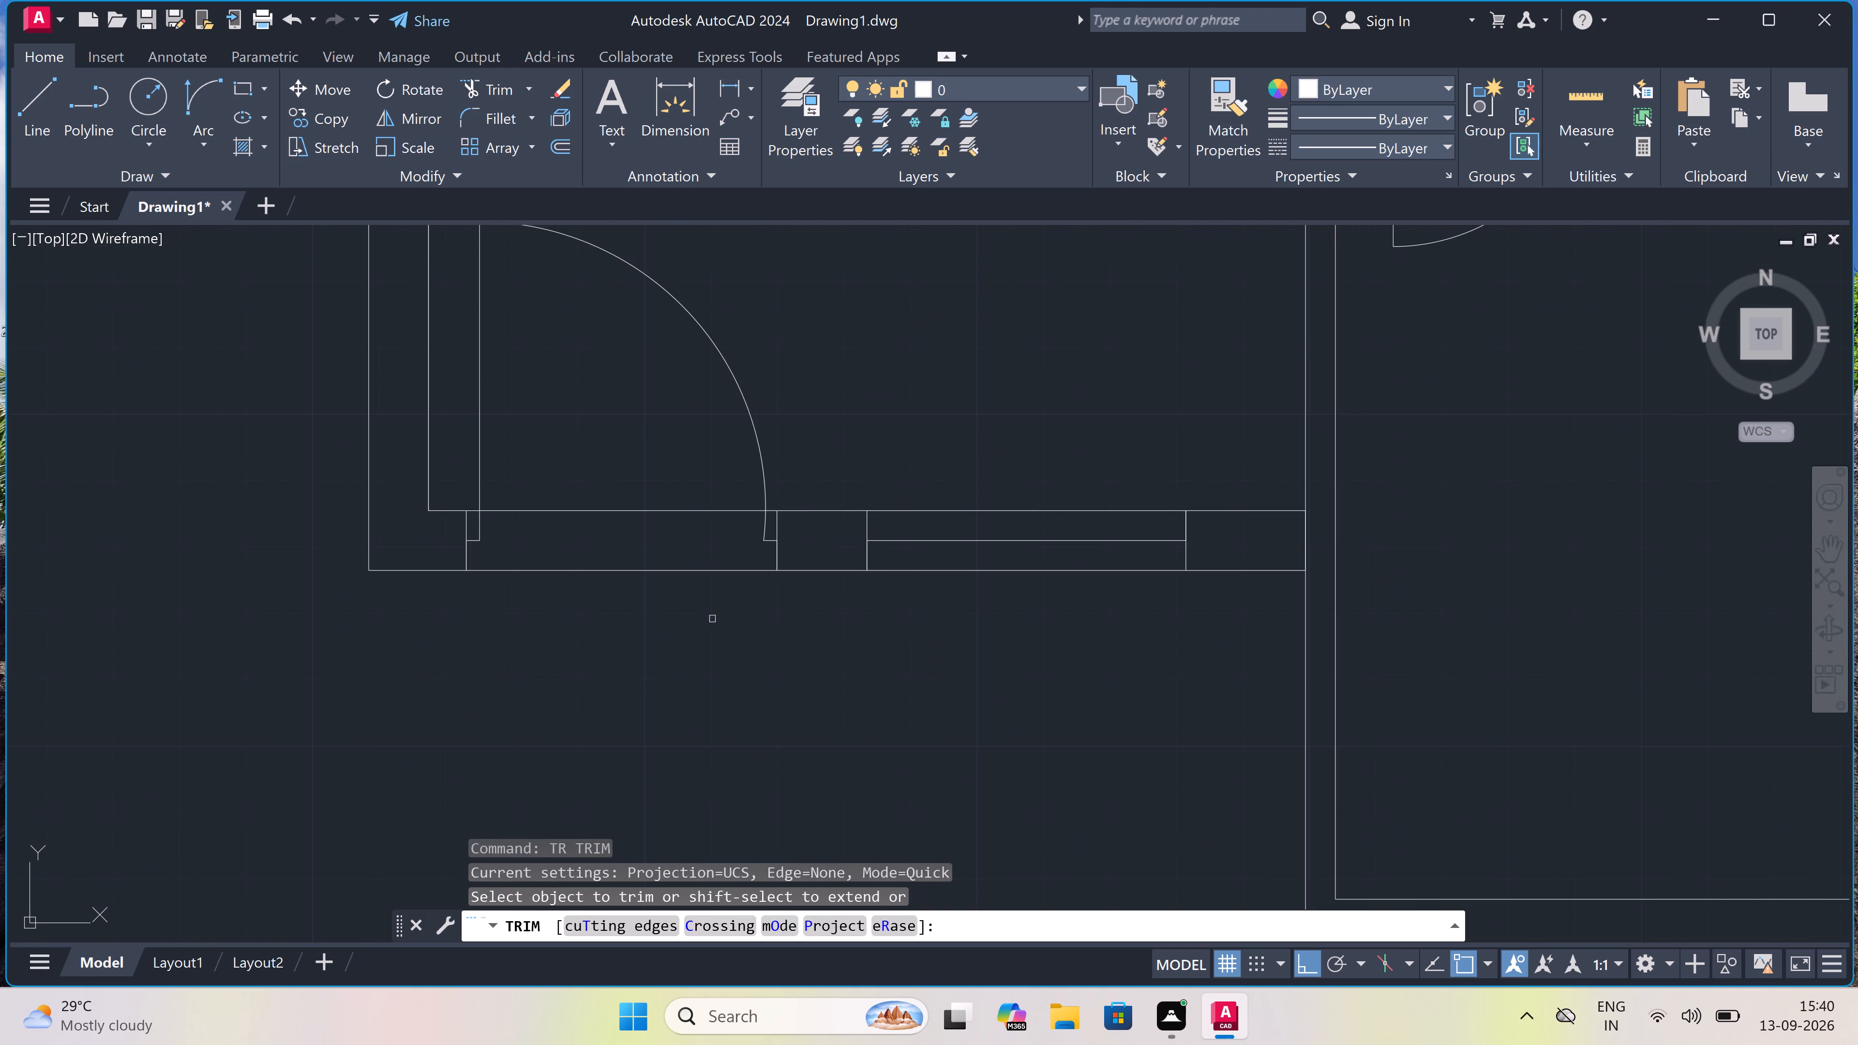
left_click_drag(645, 474, 650, 541)
left_click(634, 688)
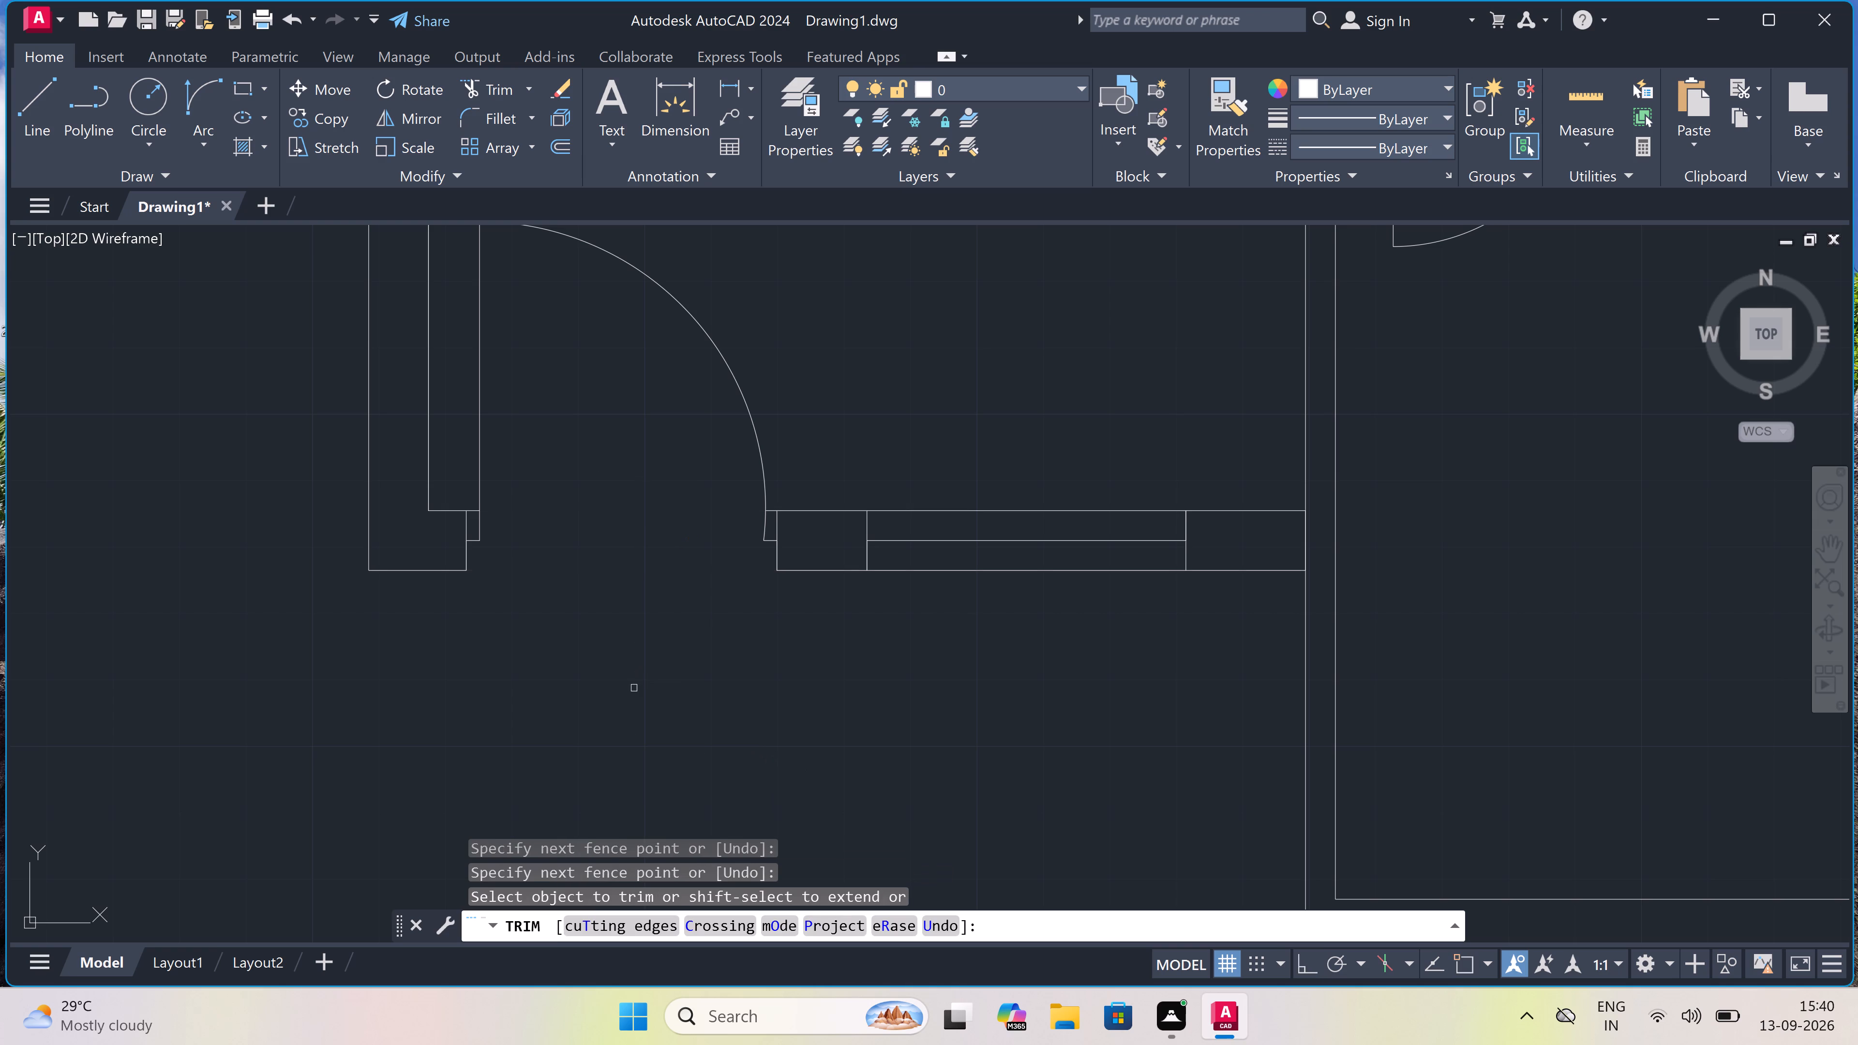
key("Escape")
Add a two-line text label reading LIVING and 17'6"X11' in the middle of the large lower-left room.
scroll(634, 671, "down", 4)
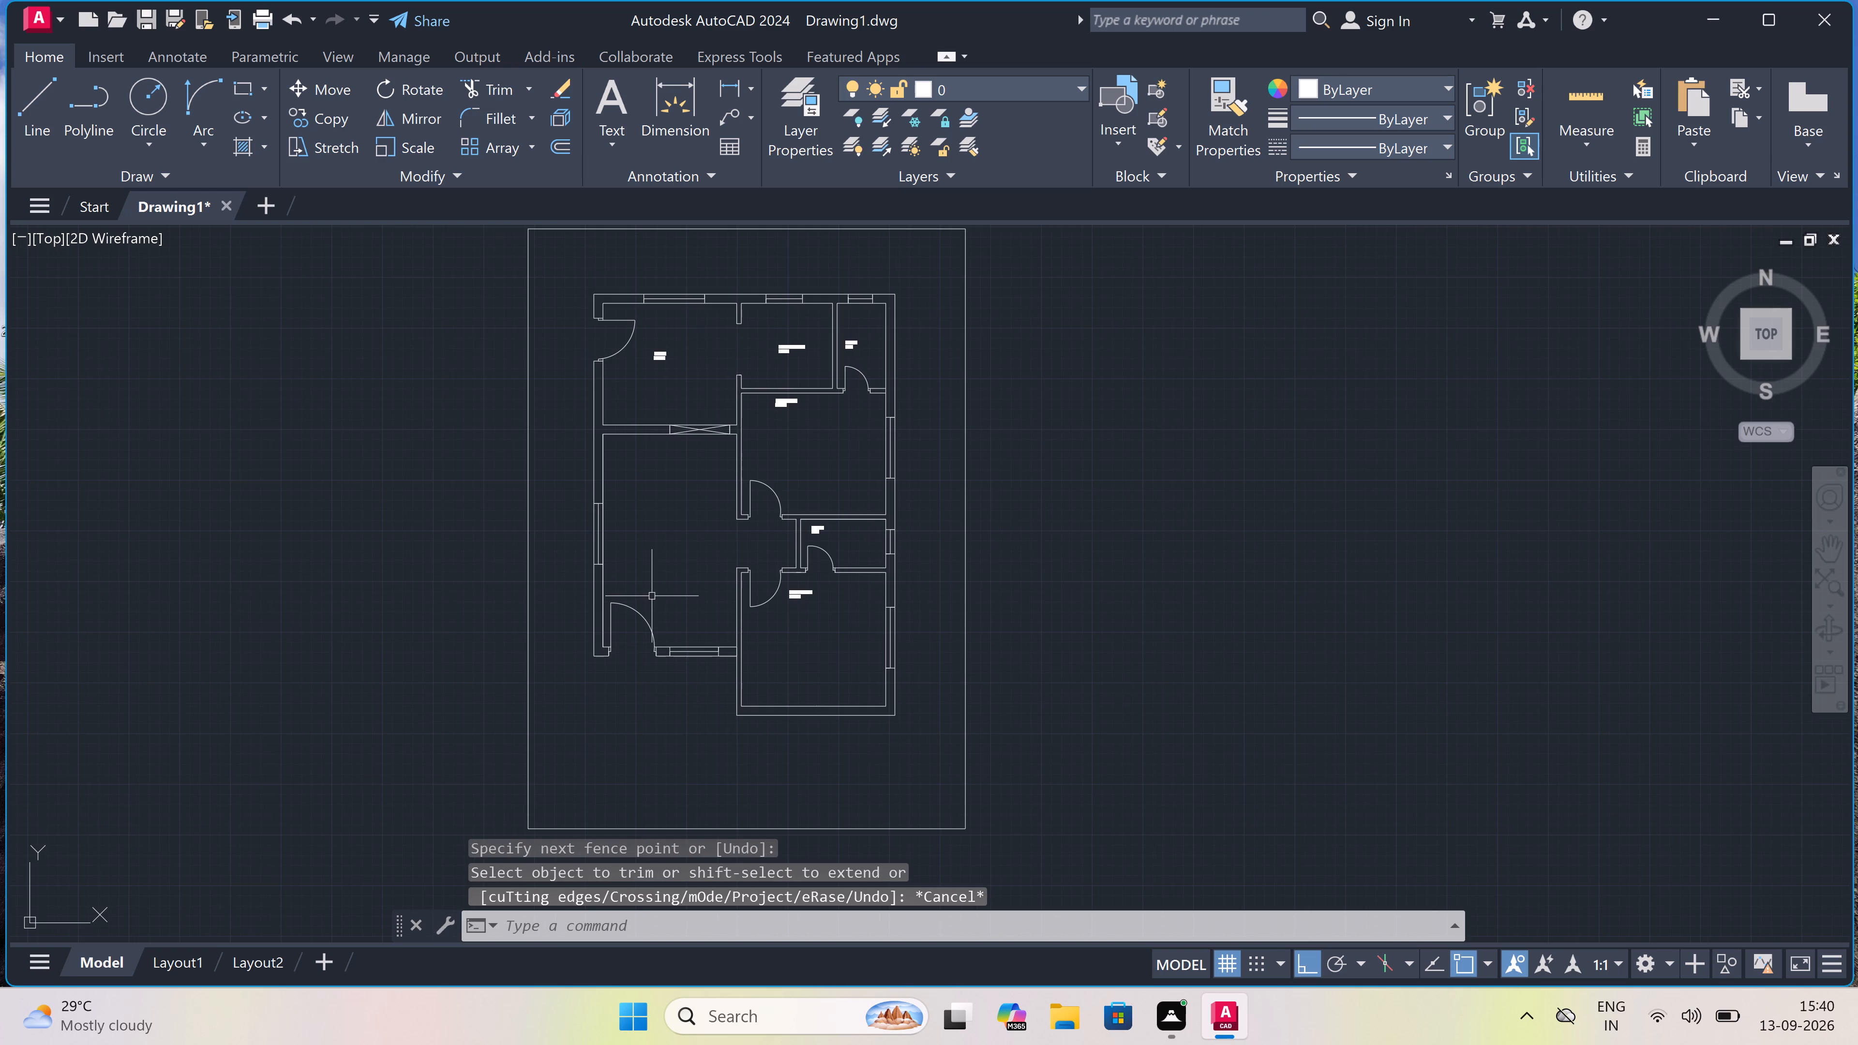
scroll(662, 540, "up", 3)
type("MT")
key("space")
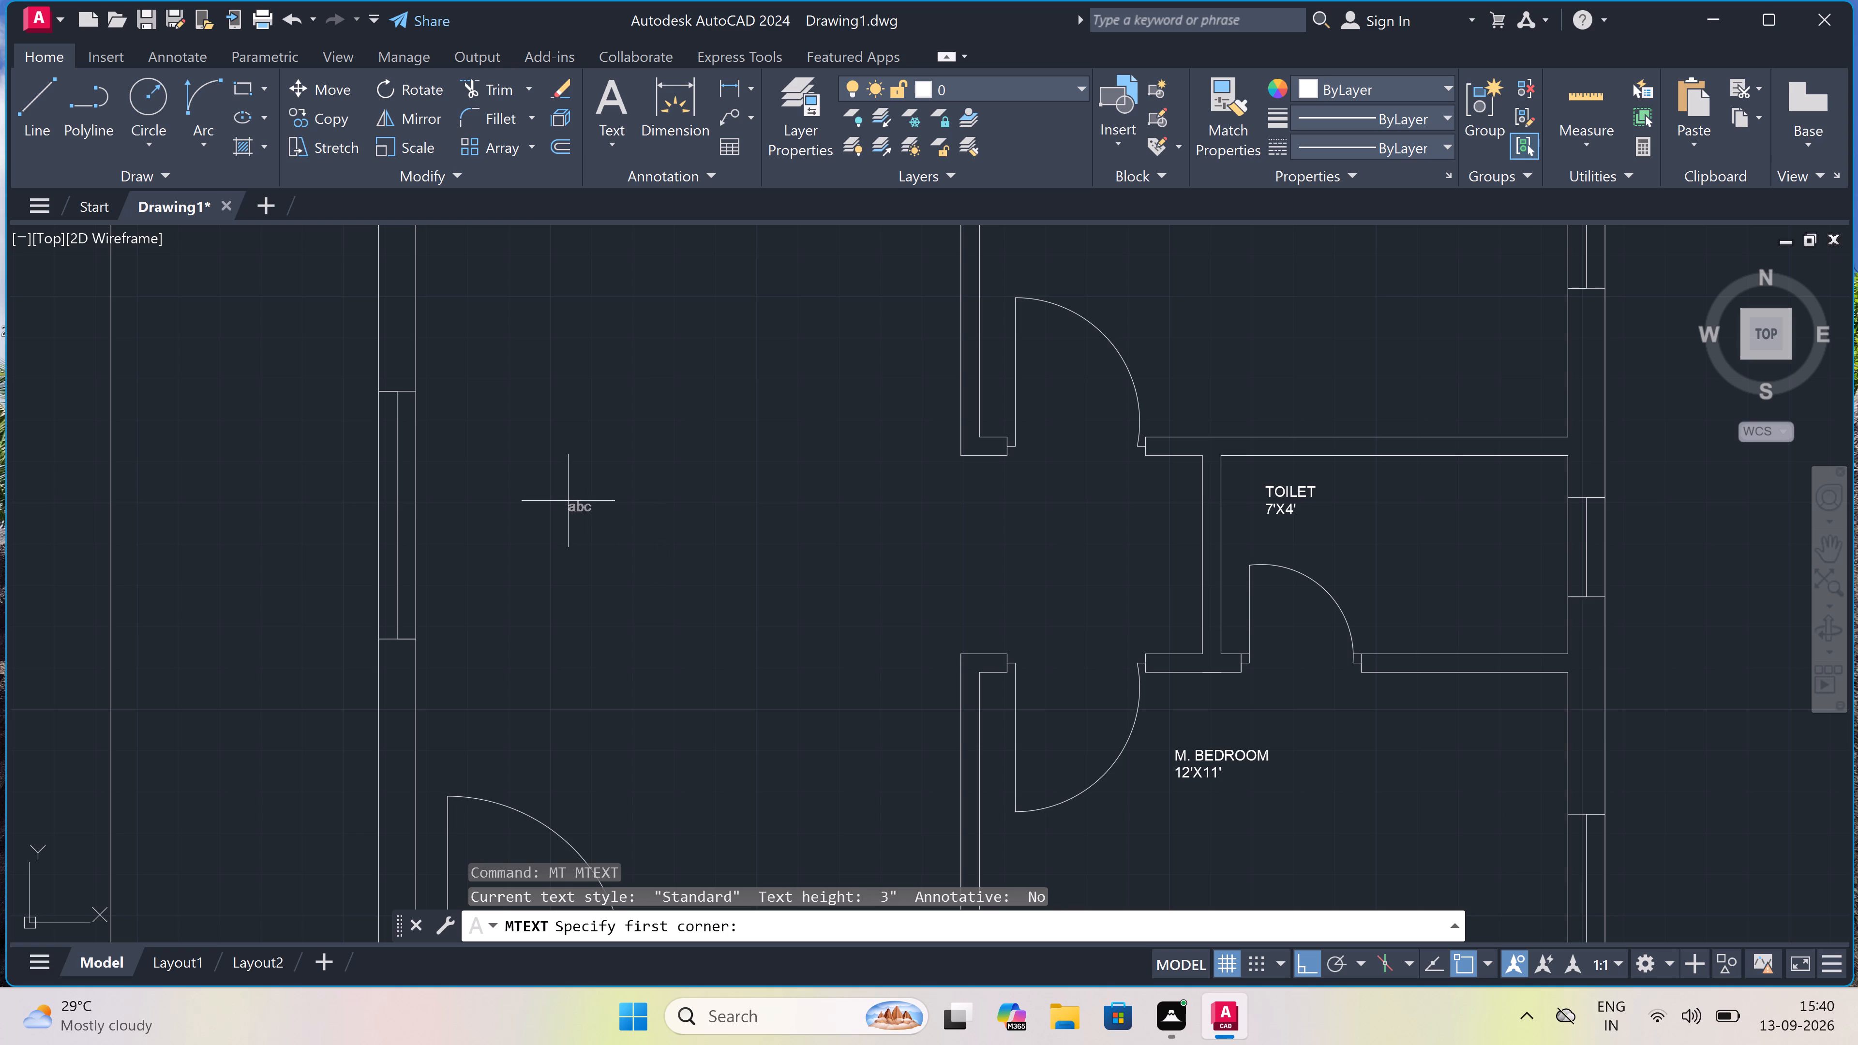
left_click_drag(568, 501, 591, 504)
left_click(879, 575)
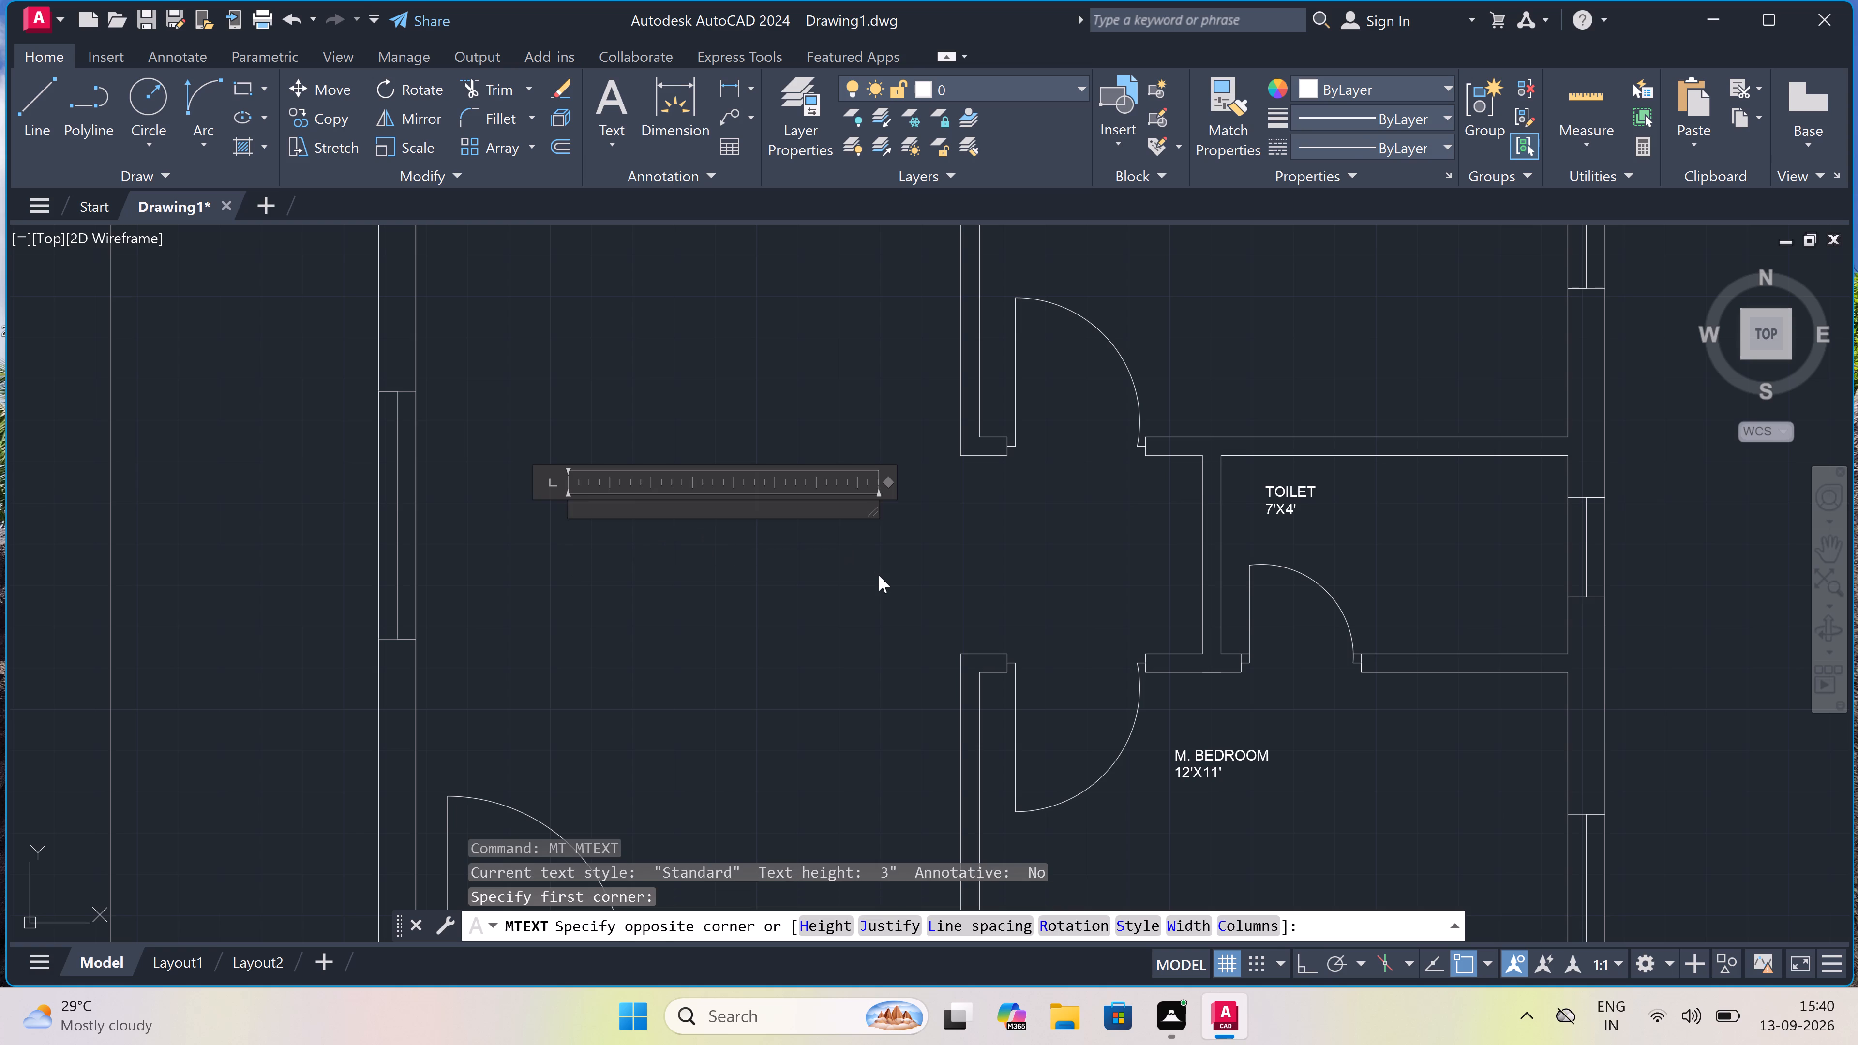
type("LIVING")
key("space")
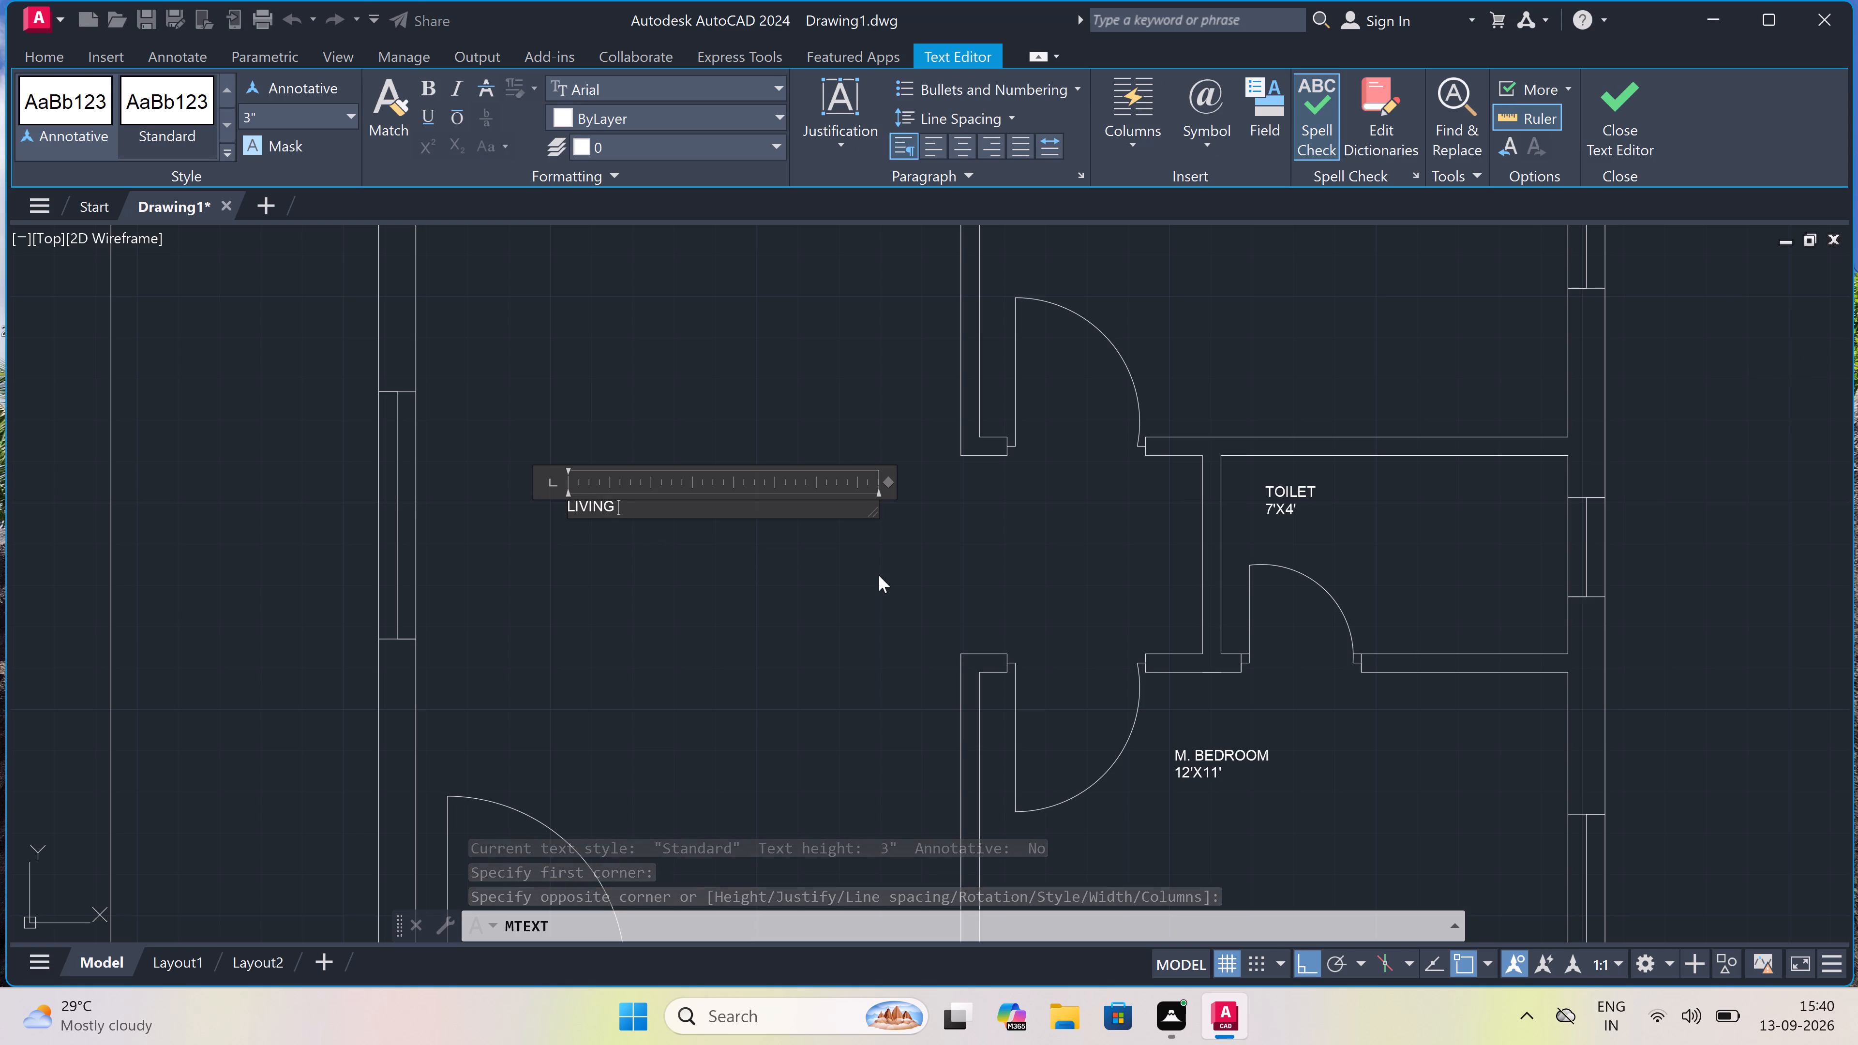
key("Return")
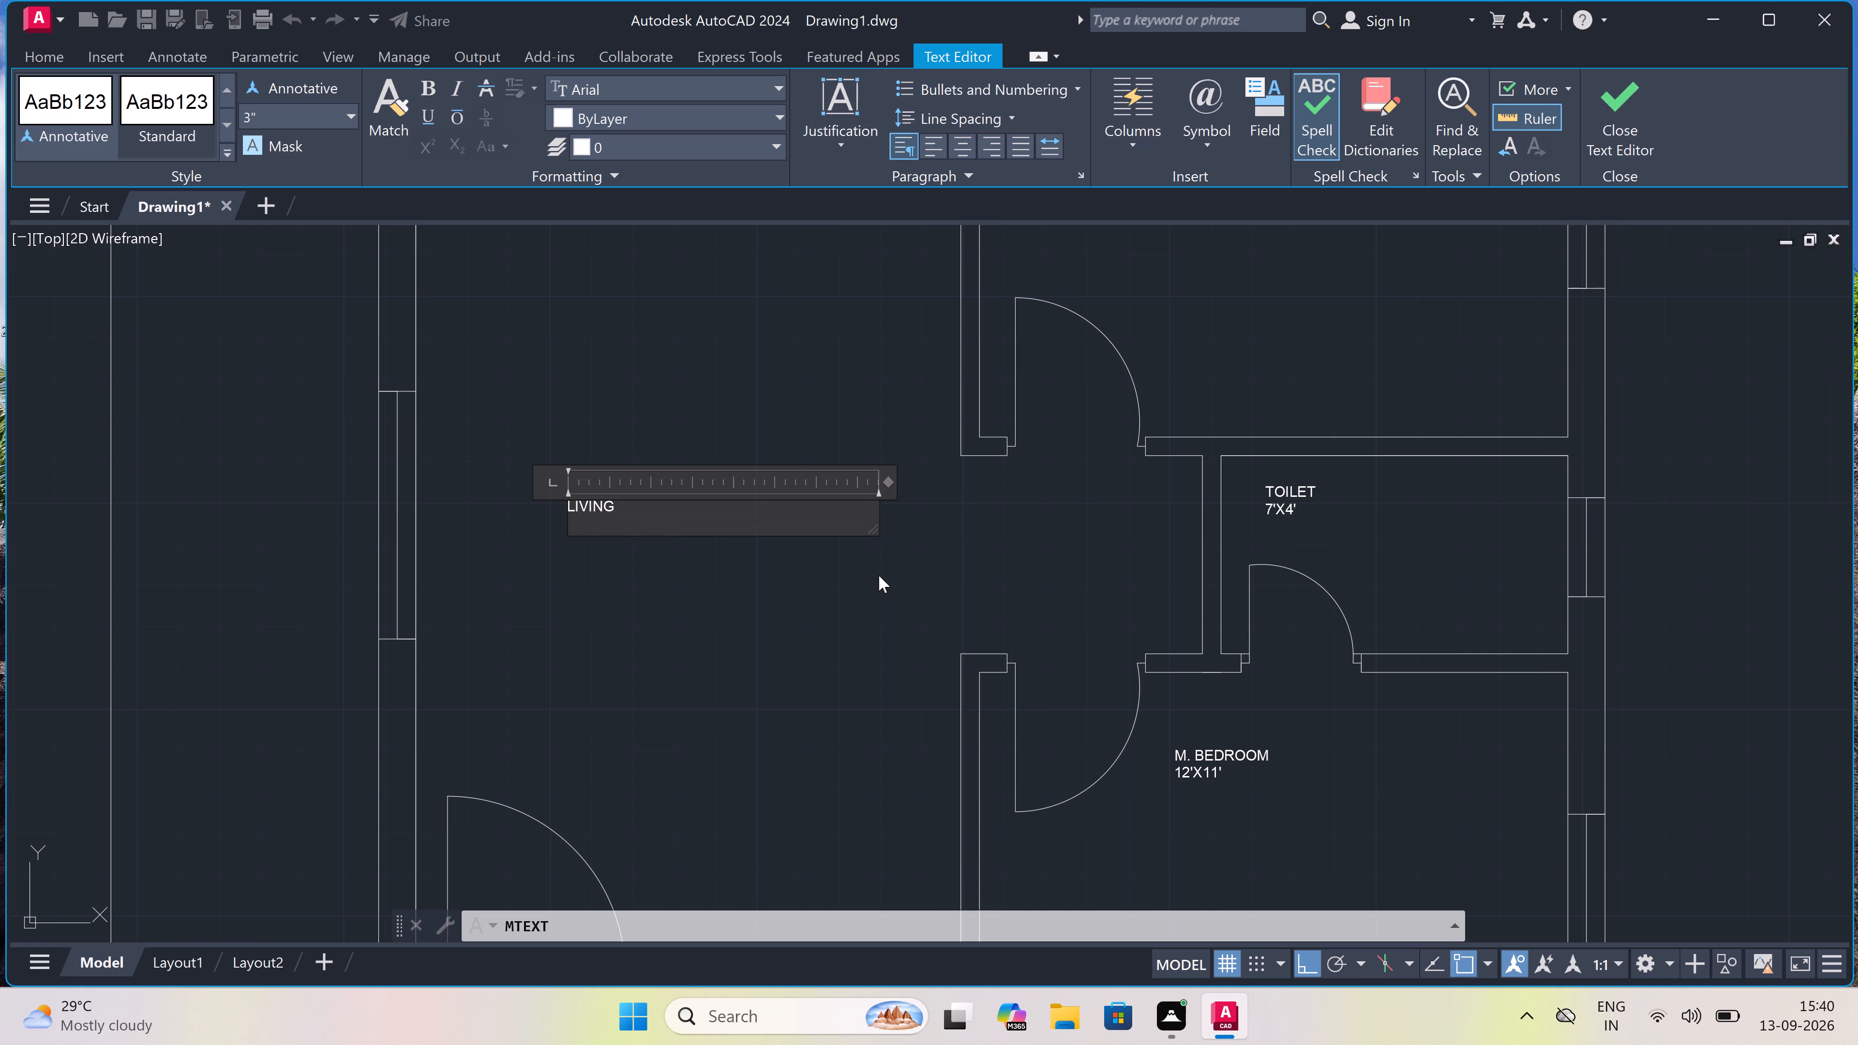
type("17'")
key("6")
key("shift+quotedbl")
key("x")
type("11'")
left_click(827, 607)
Set the text height of the DINING label to 8".
scroll(825, 597, "down", 4)
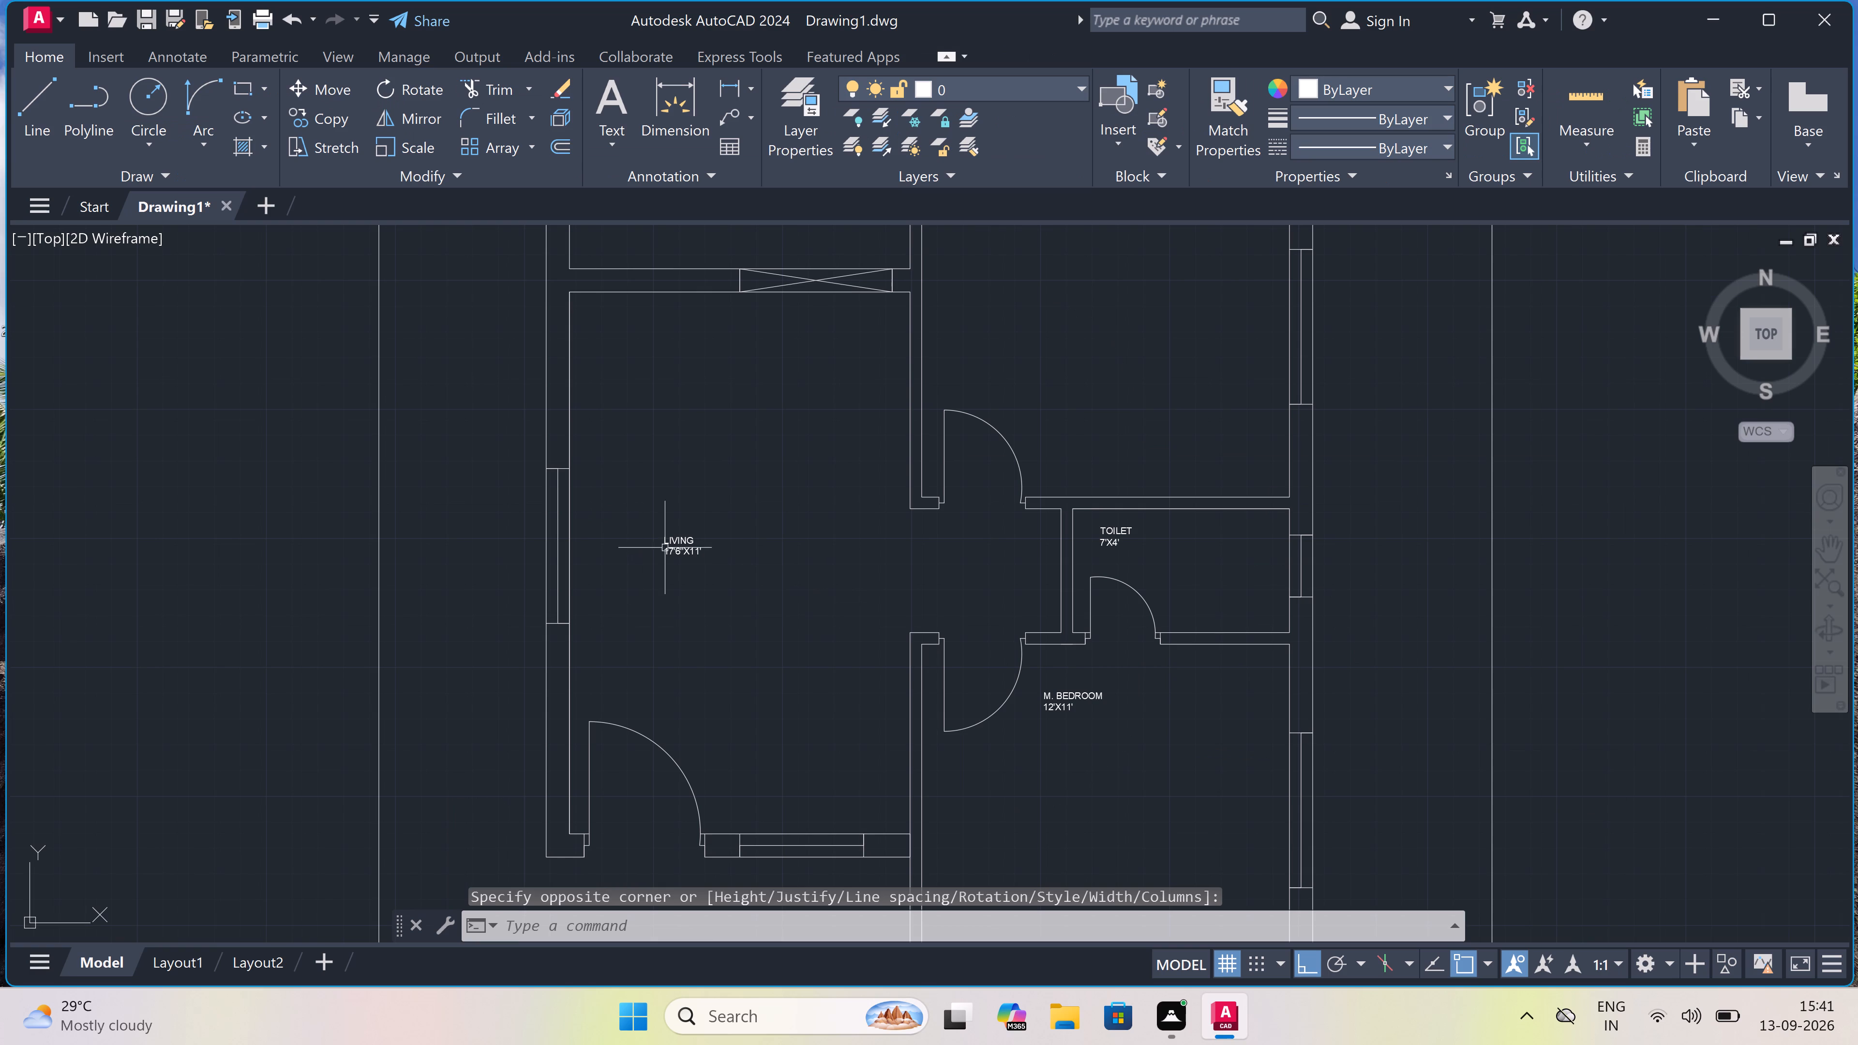
left_click(694, 540)
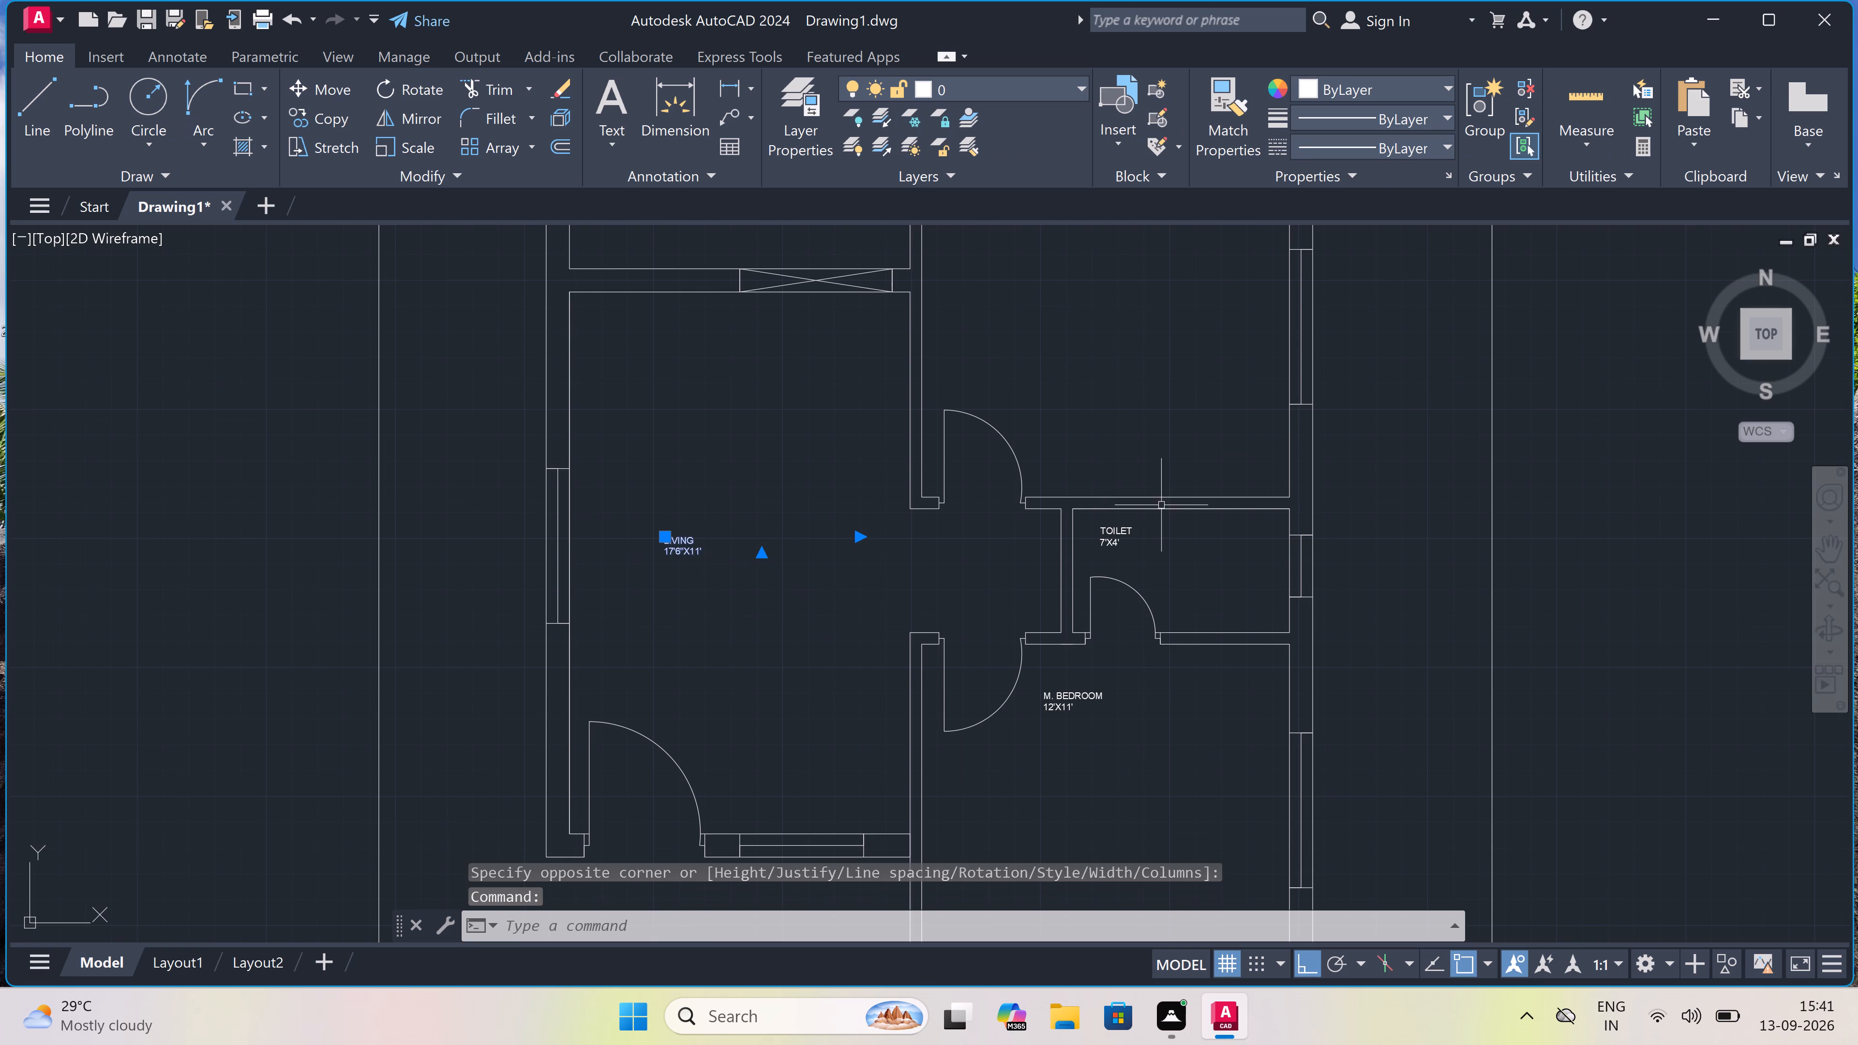
left_click(1069, 704)
scroll(1065, 701, "down", 3)
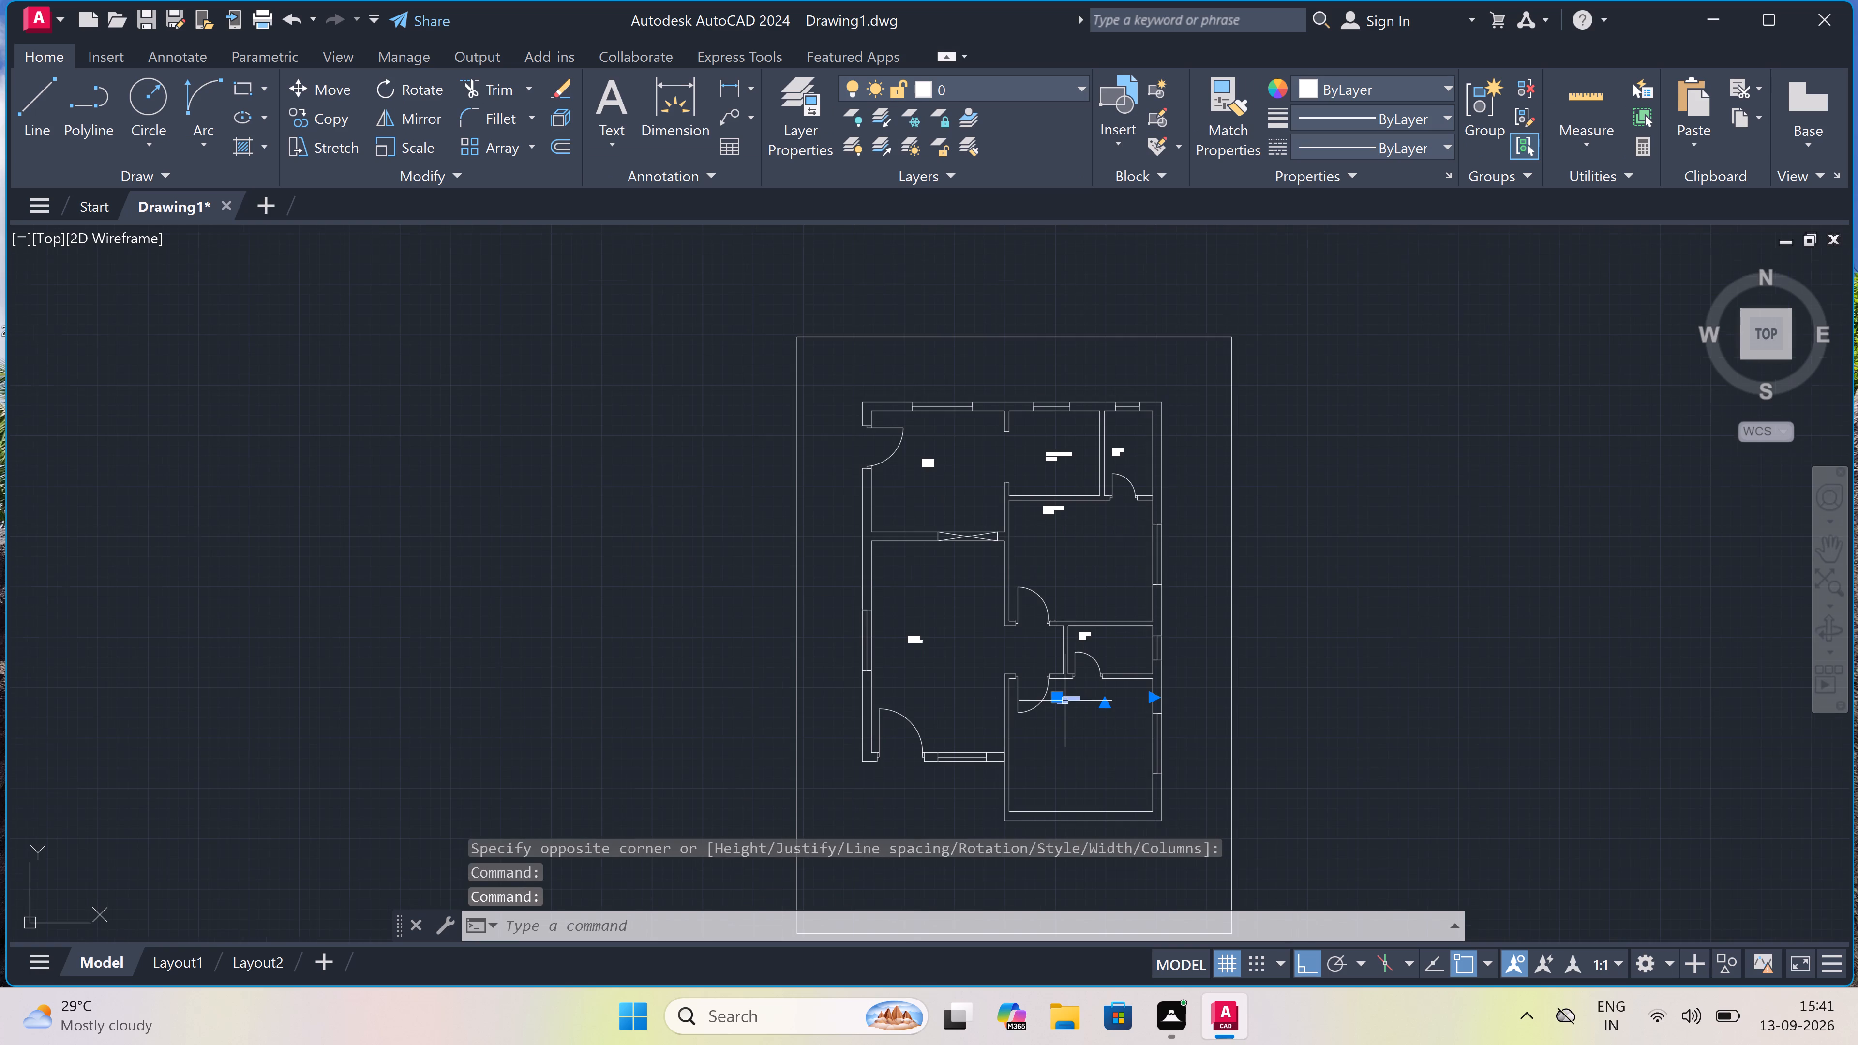
scroll(1033, 509, "up", 3)
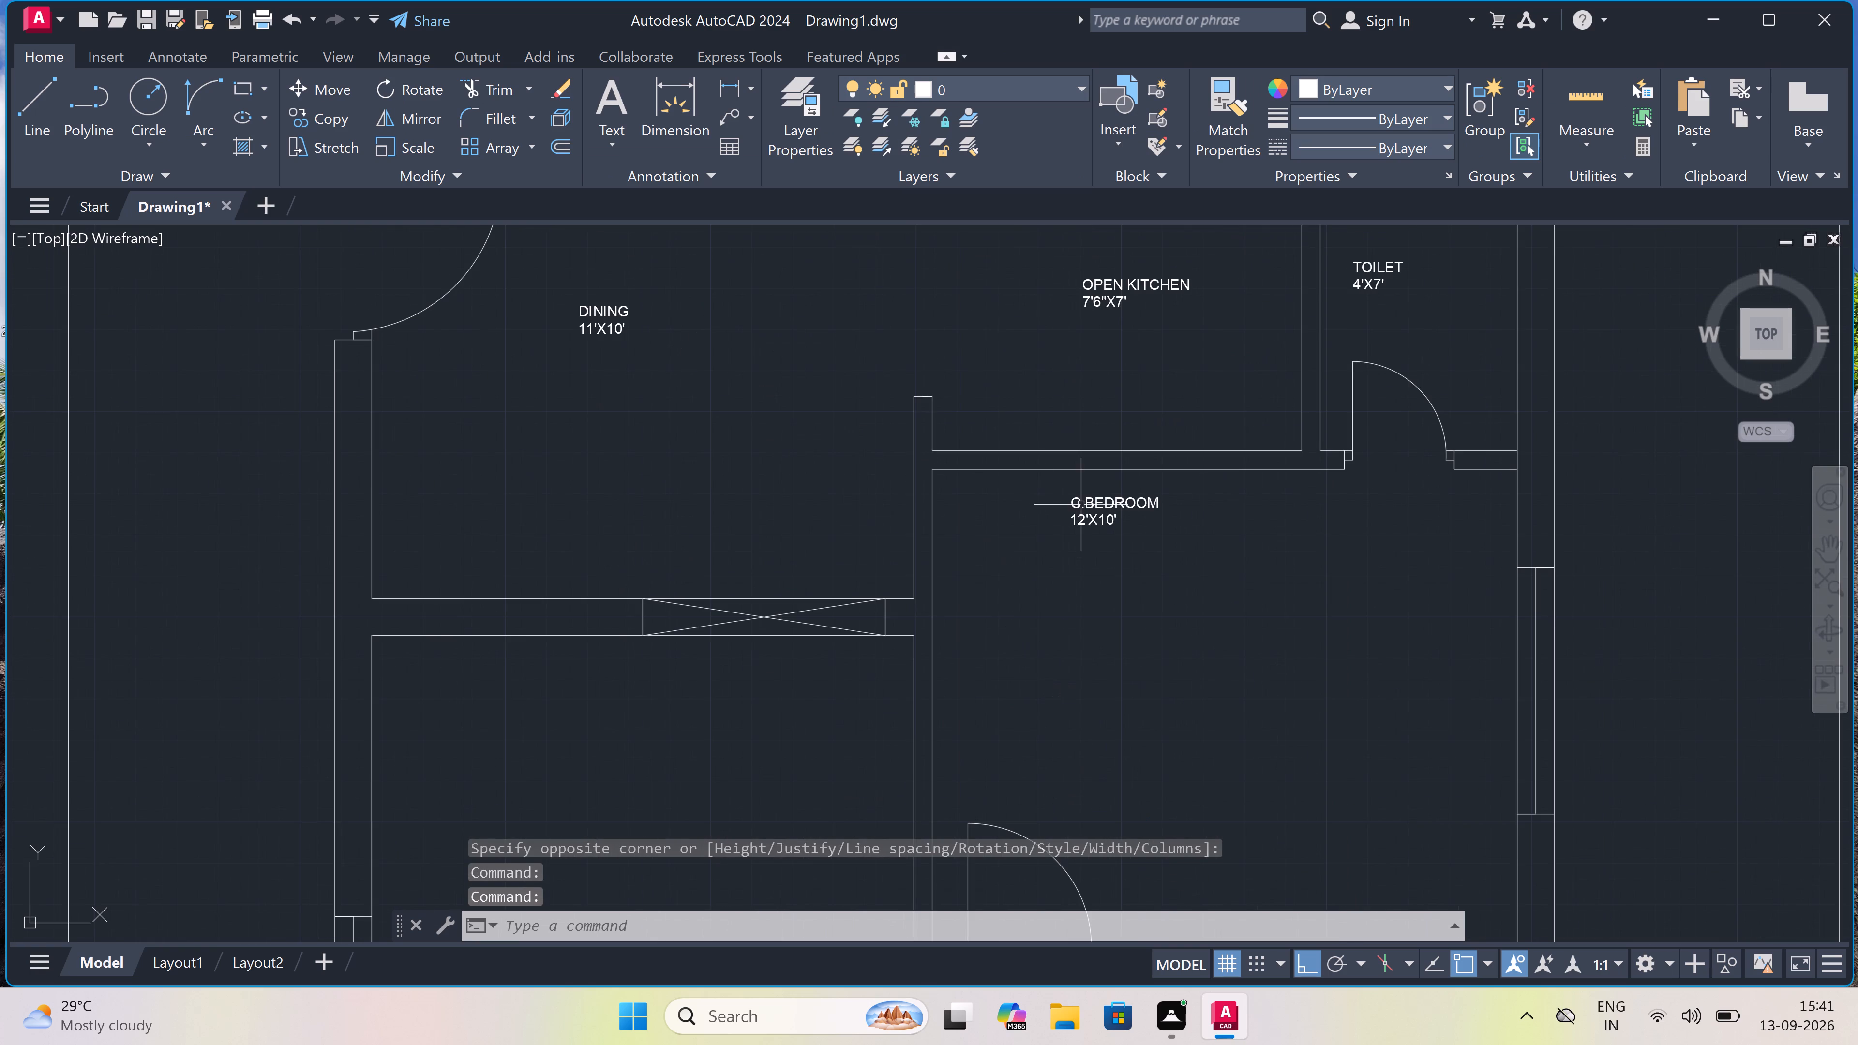
left_click(1091, 505)
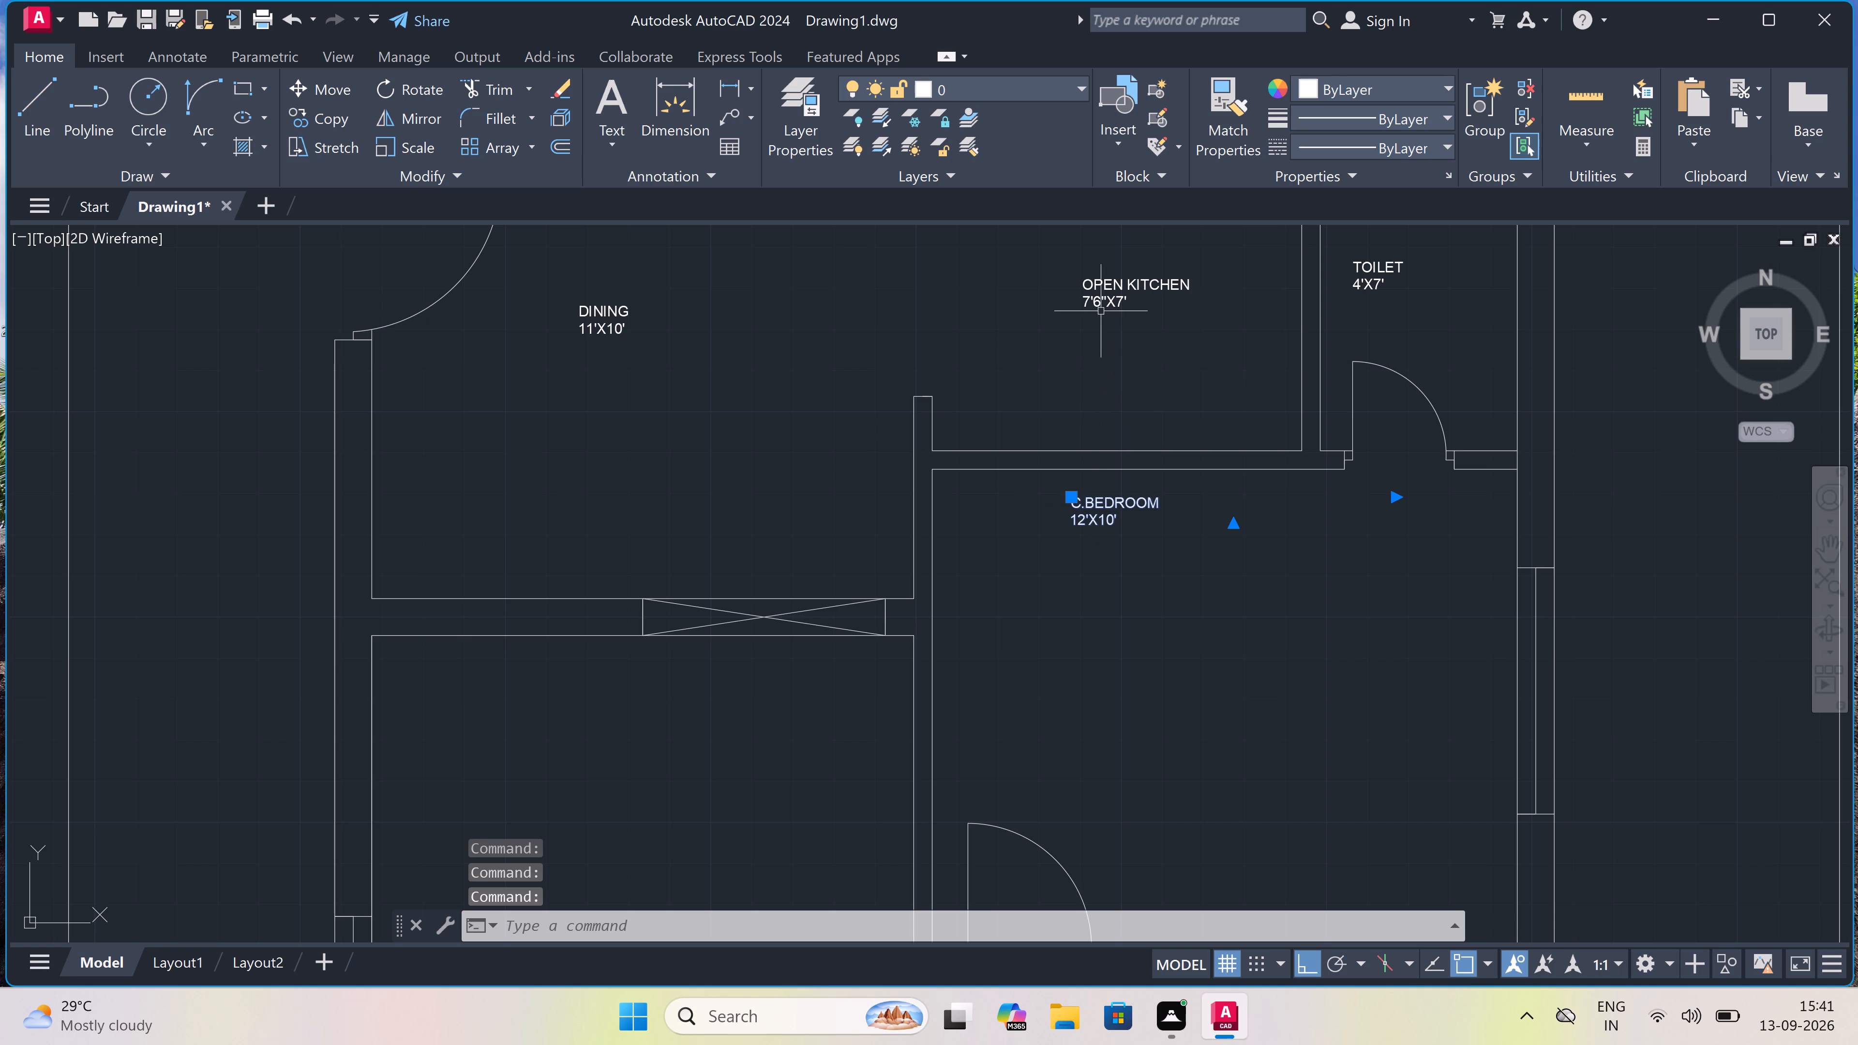
left_click(1097, 287)
scroll(1097, 287, "down", 3)
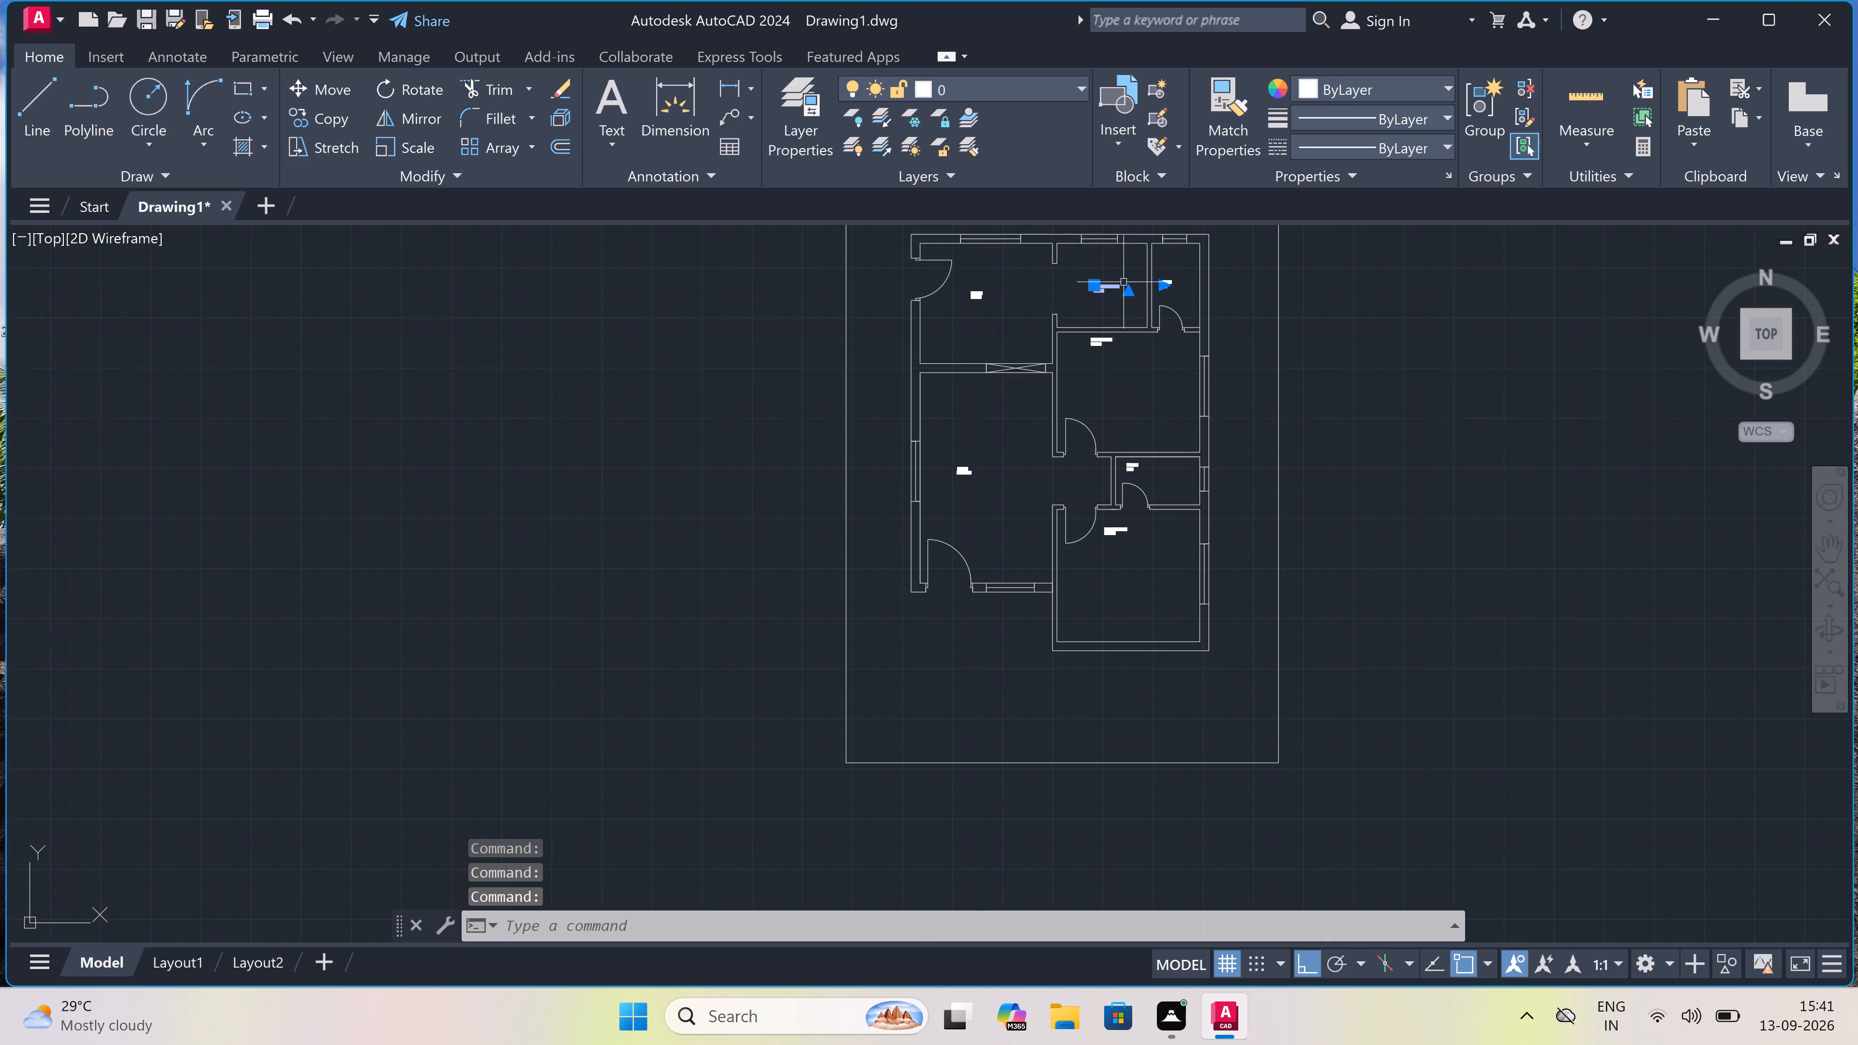
scroll(984, 315, "up", 2)
left_click(958, 271)
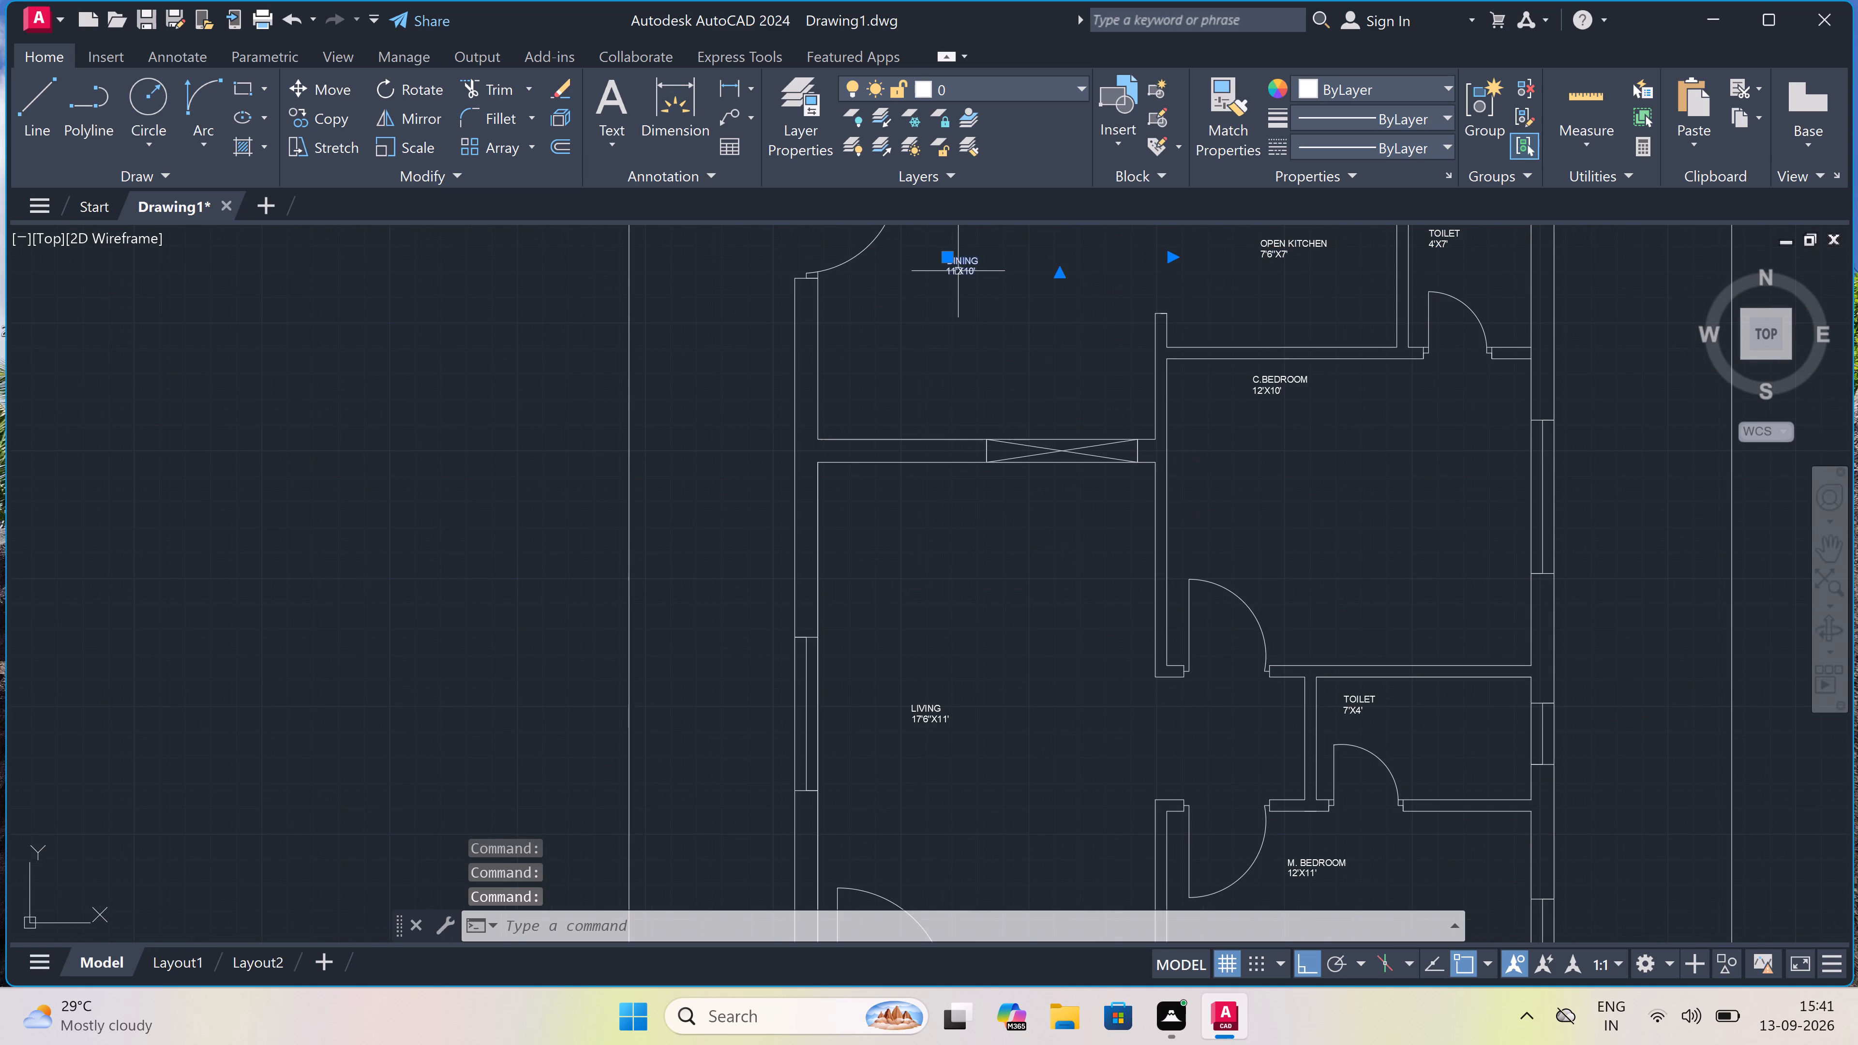
right_click(274, 340)
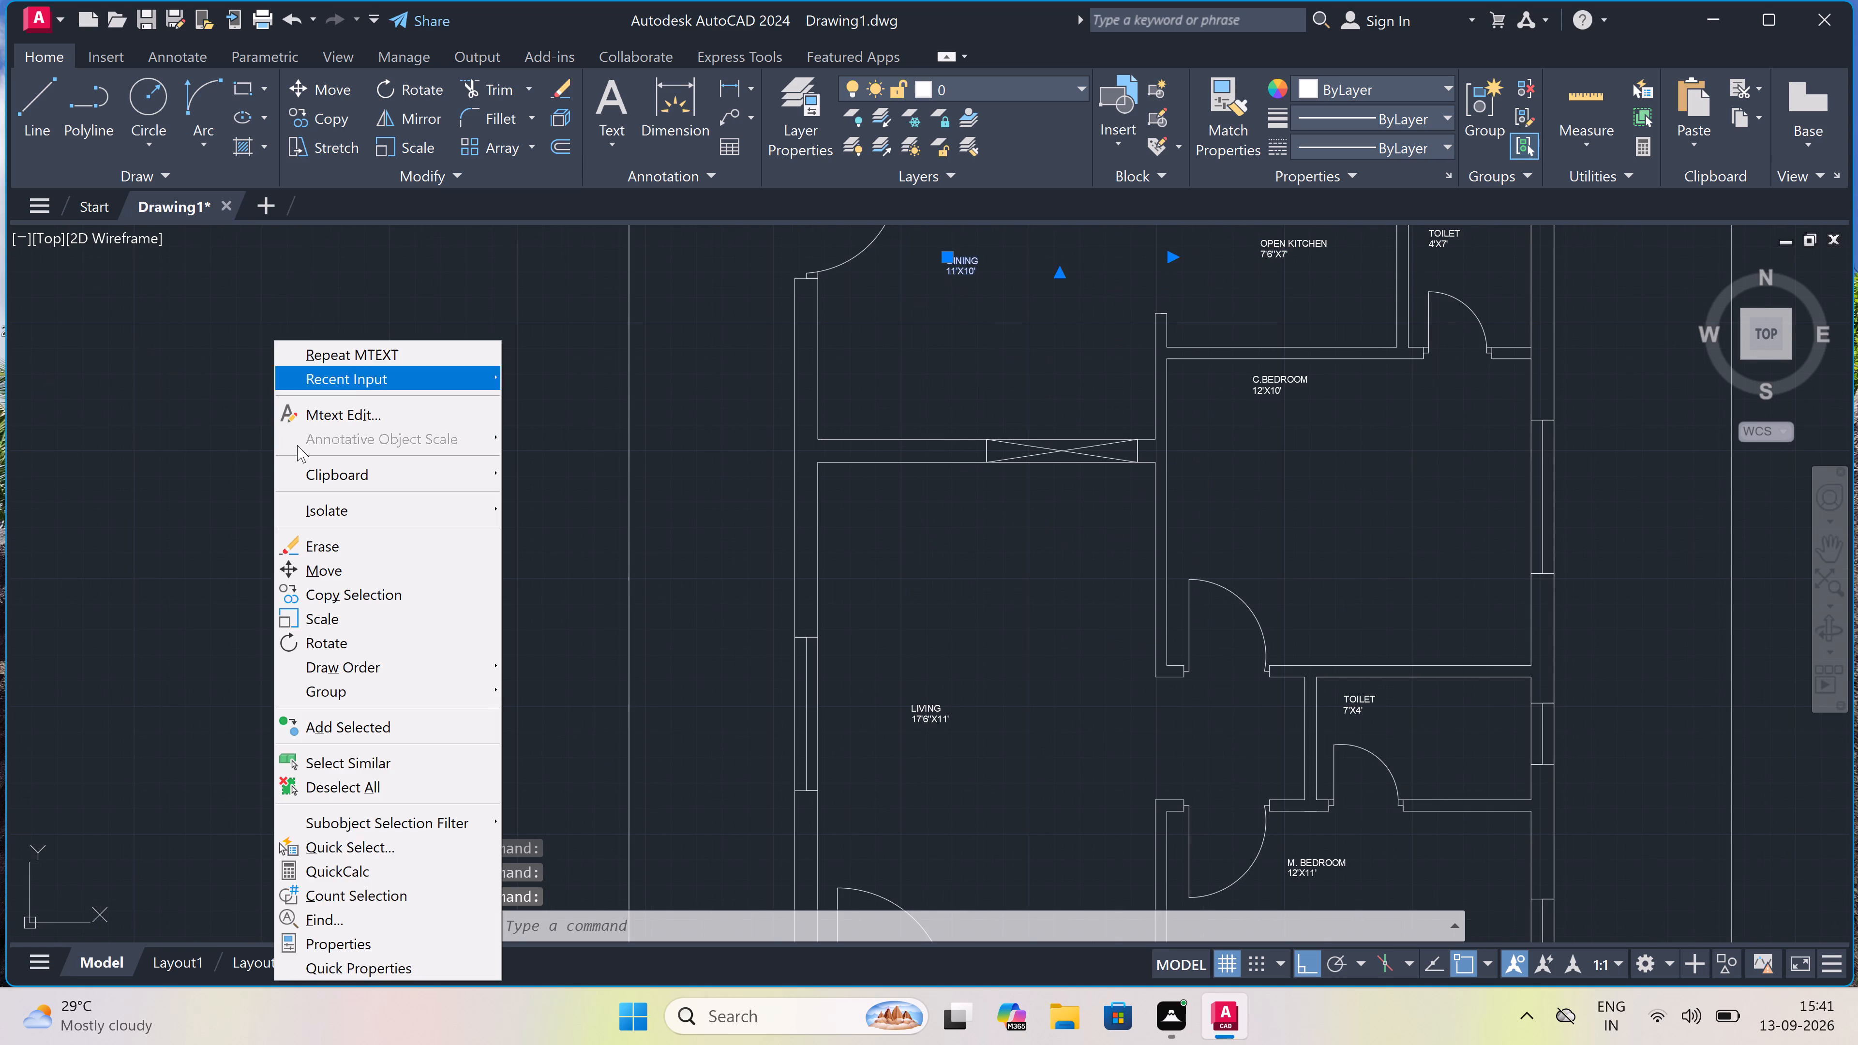
left_click(338, 943)
left_click_drag(209, 549, 211, 553)
key("BackSpace")
key("8")
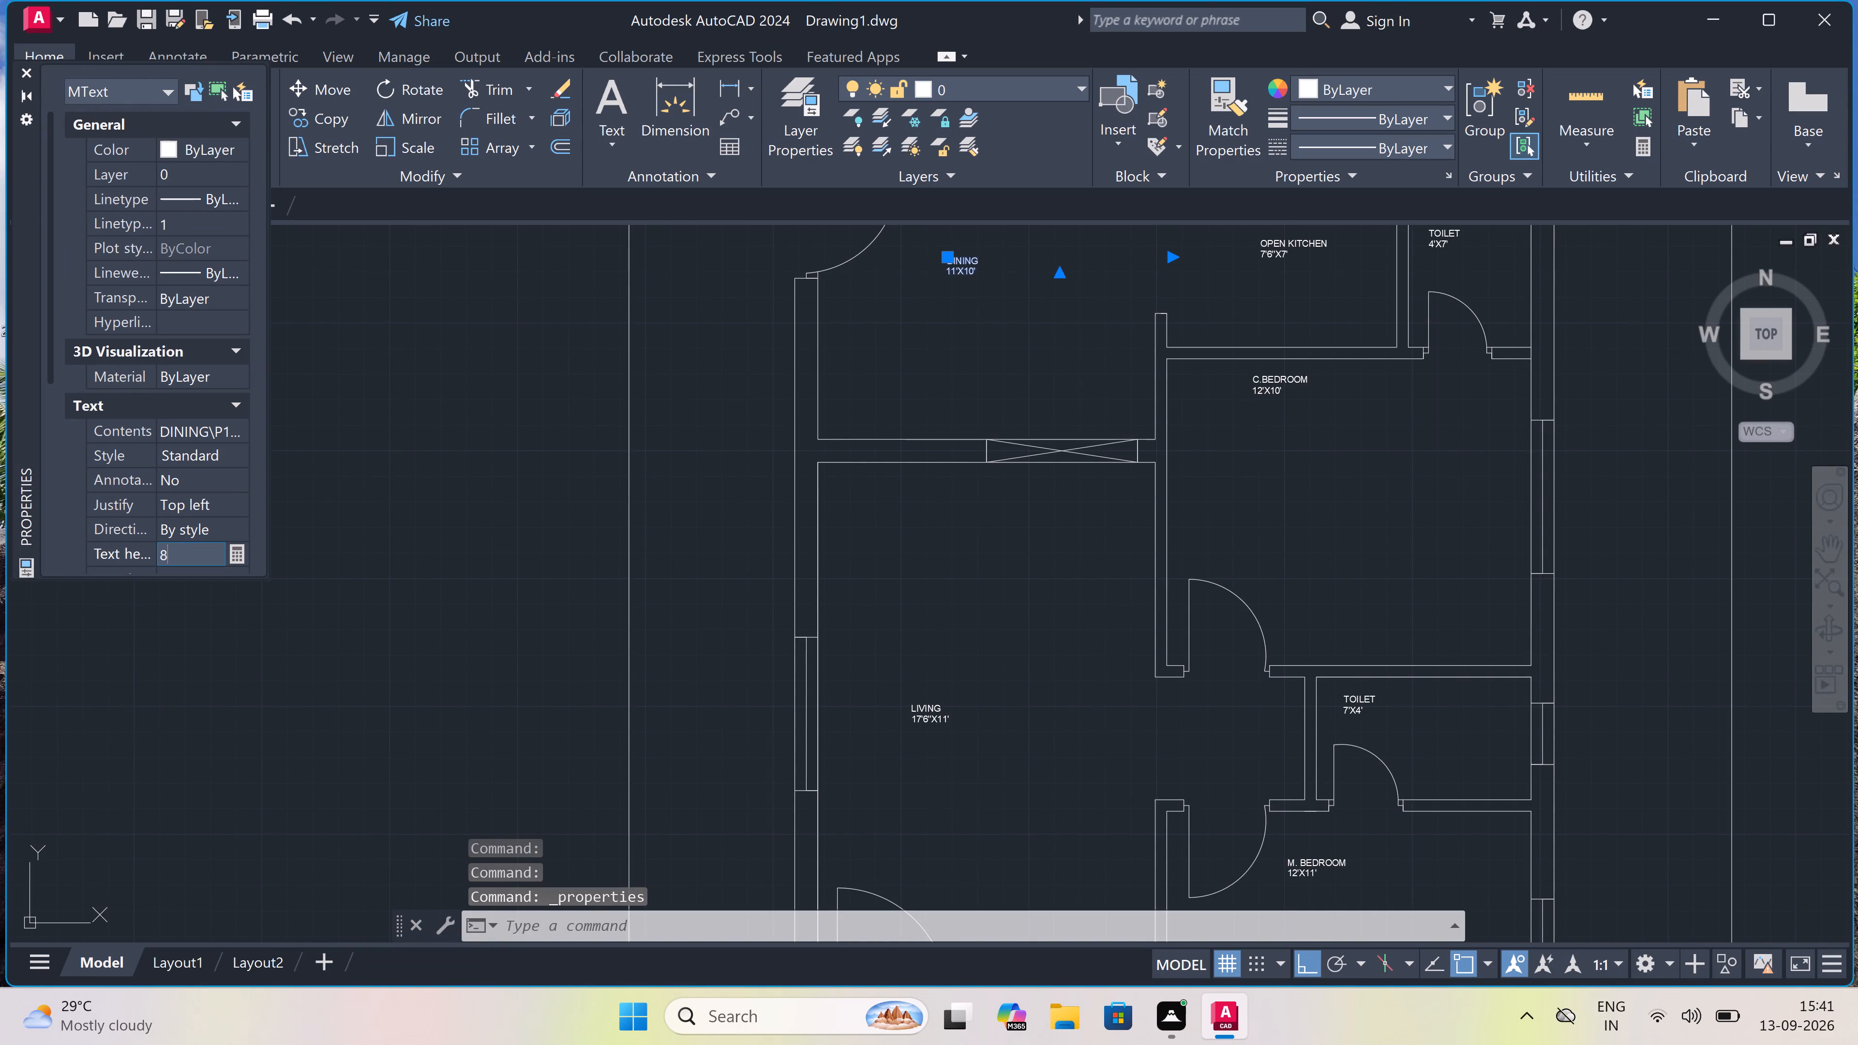
key("shift+quotedbl")
left_click(385, 537)
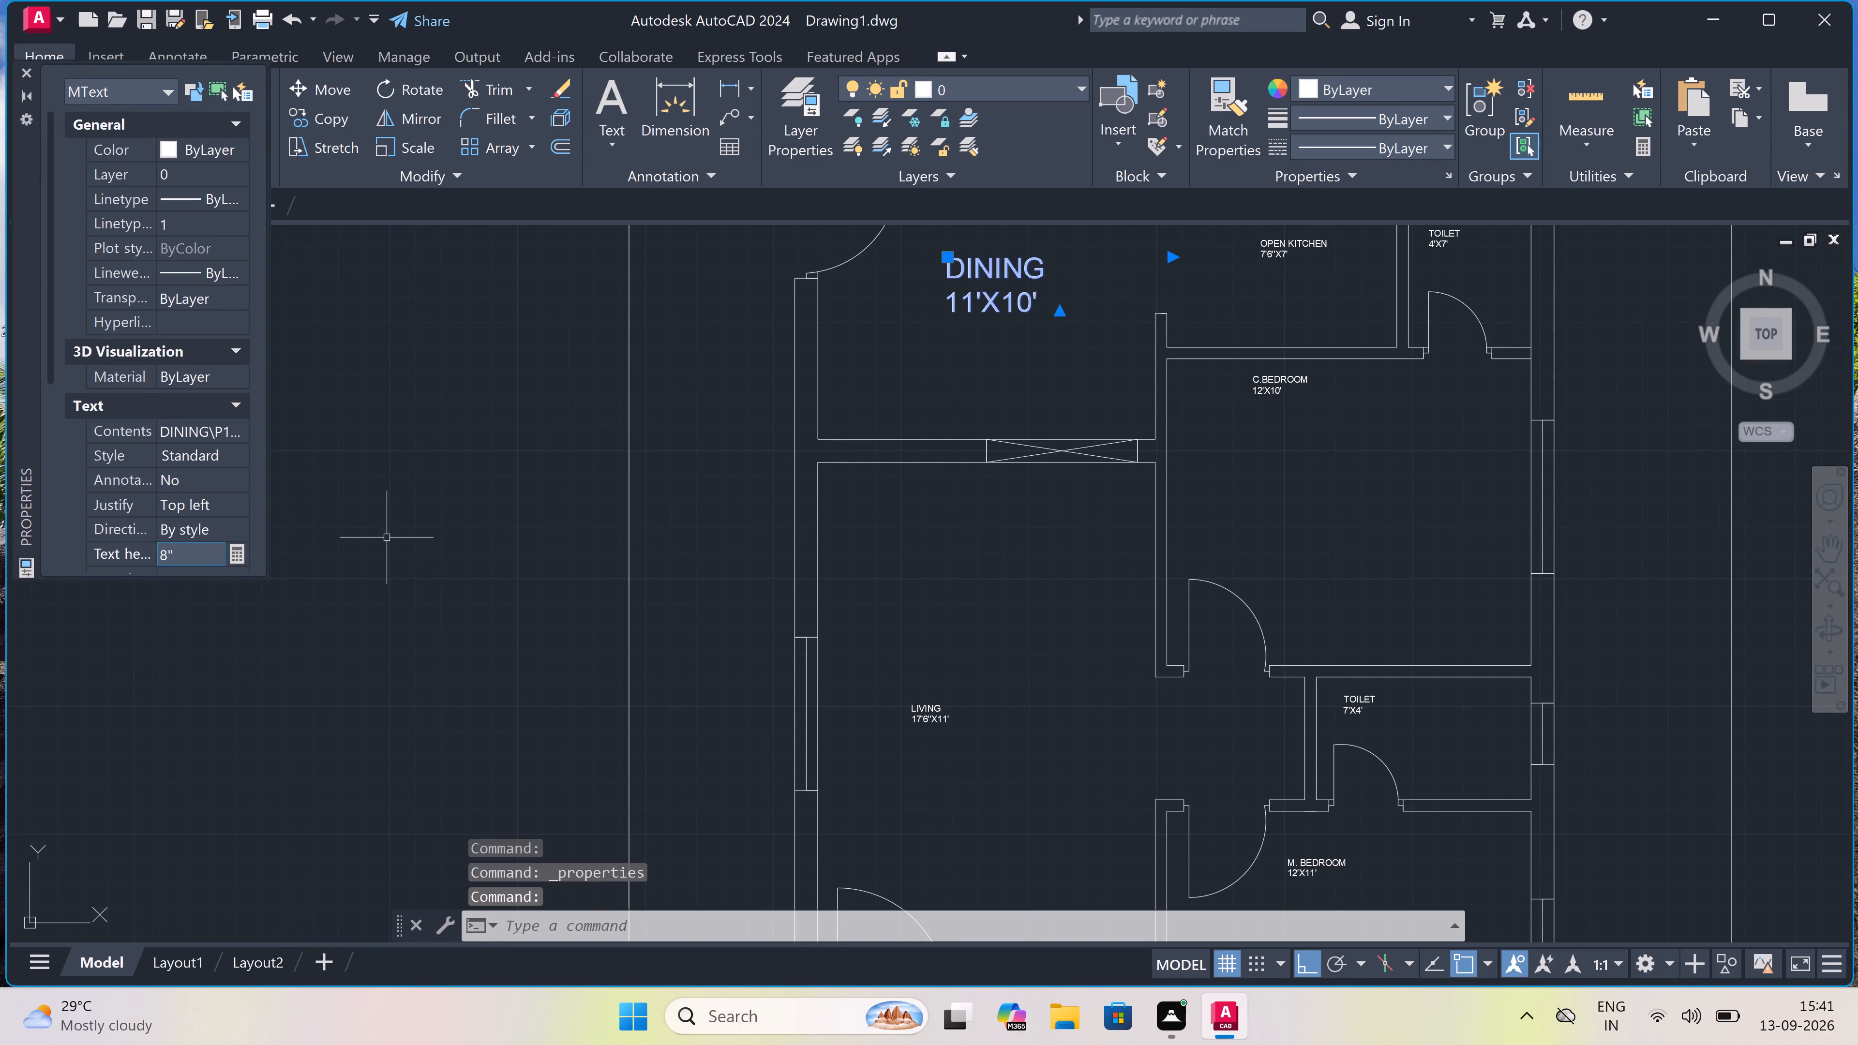
key("Escape")
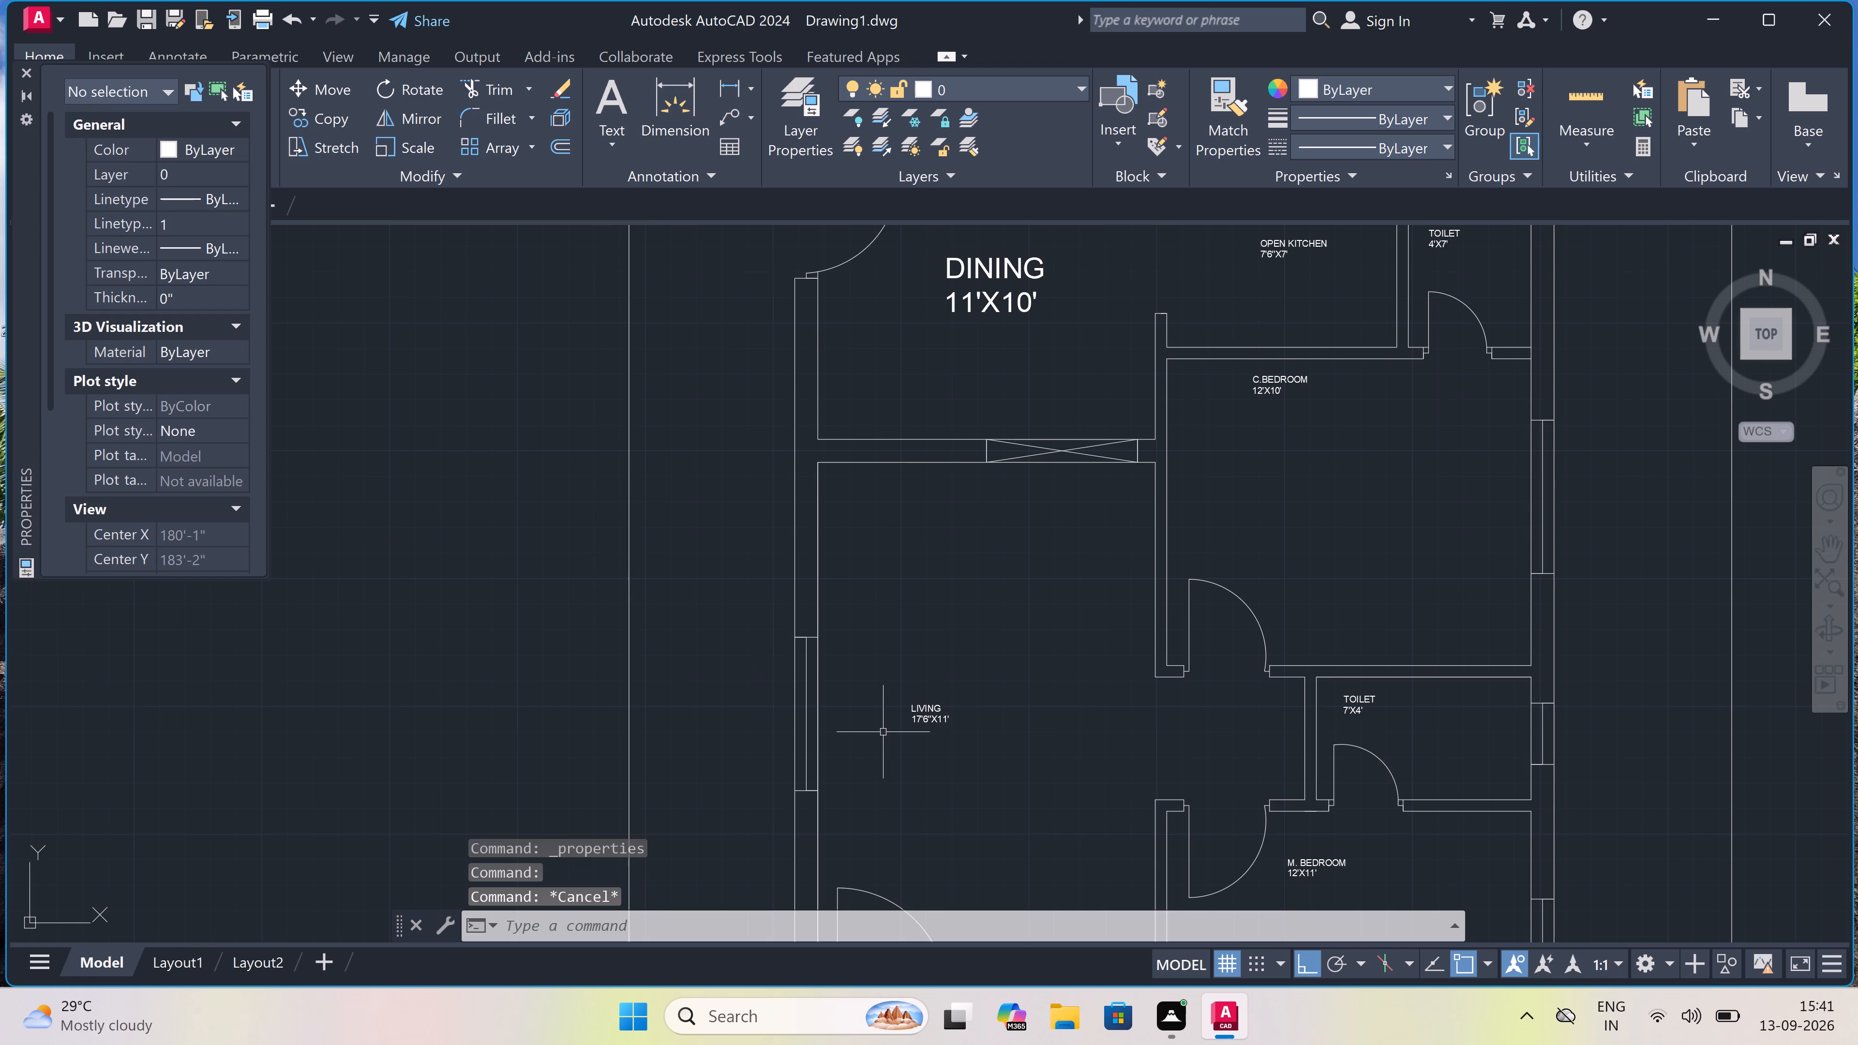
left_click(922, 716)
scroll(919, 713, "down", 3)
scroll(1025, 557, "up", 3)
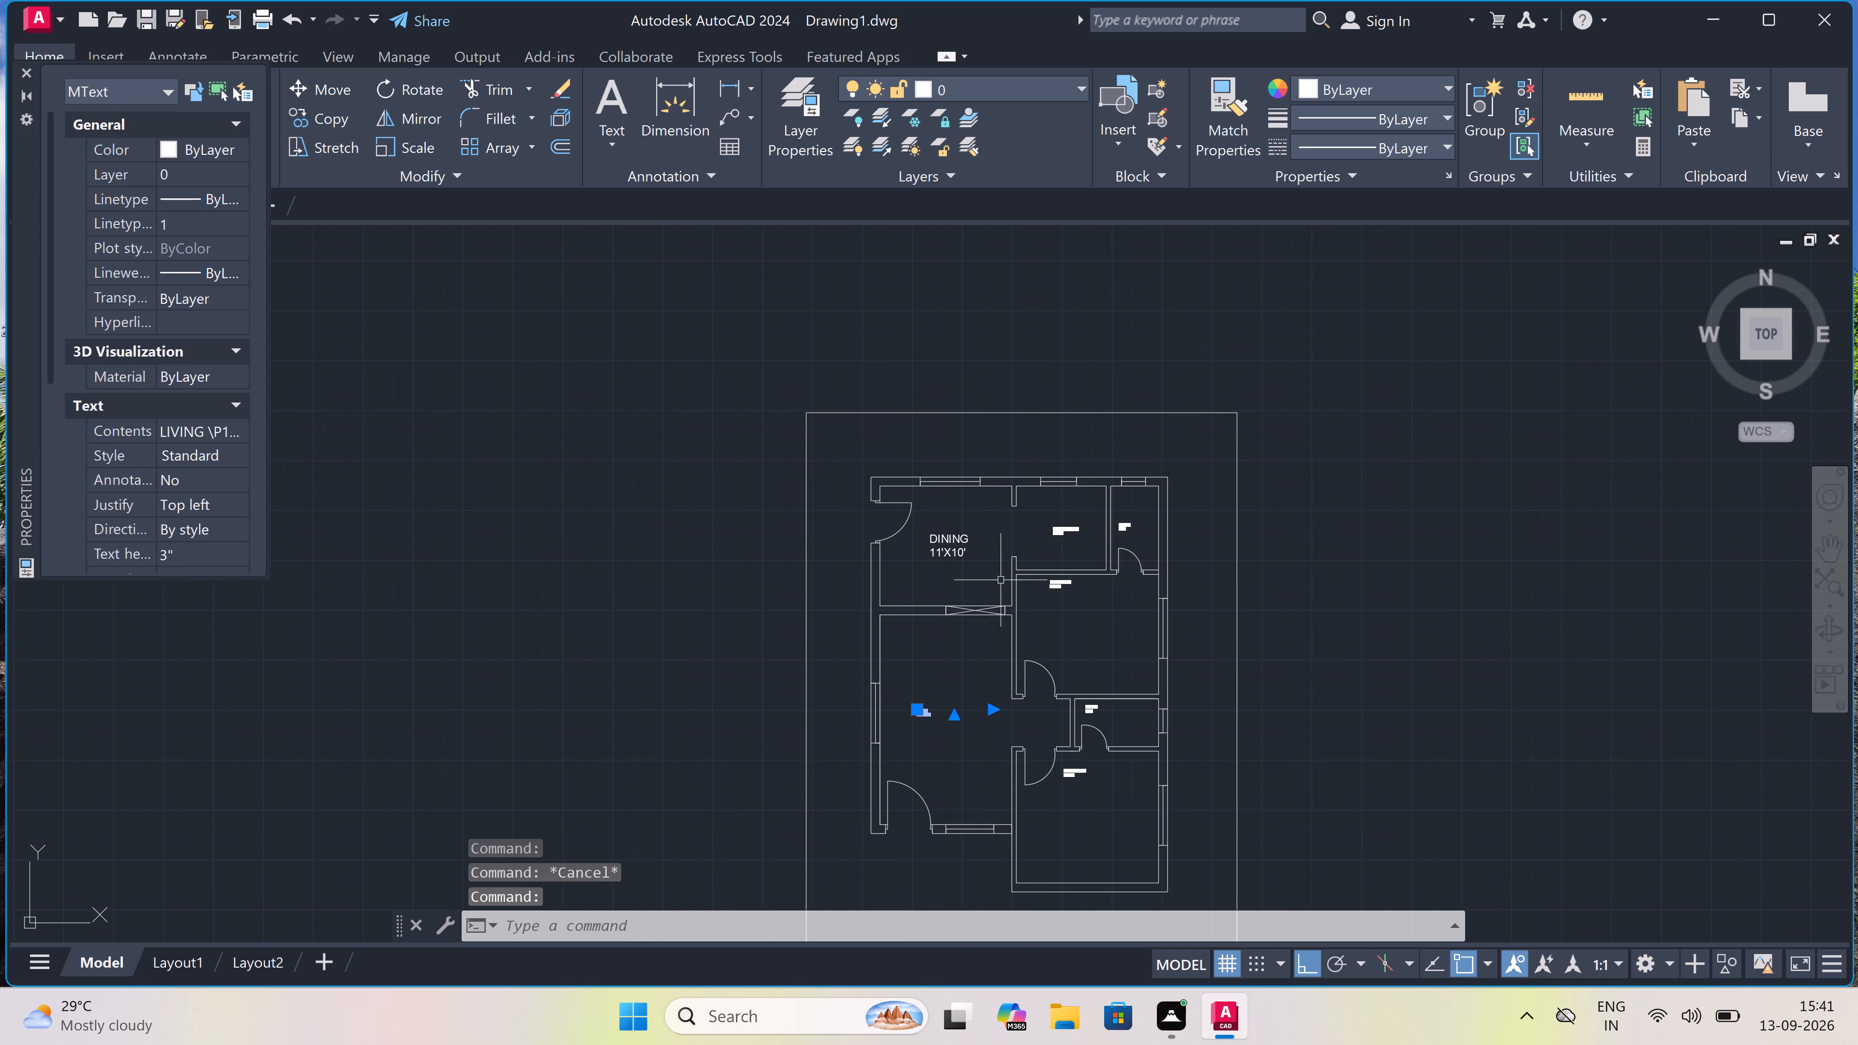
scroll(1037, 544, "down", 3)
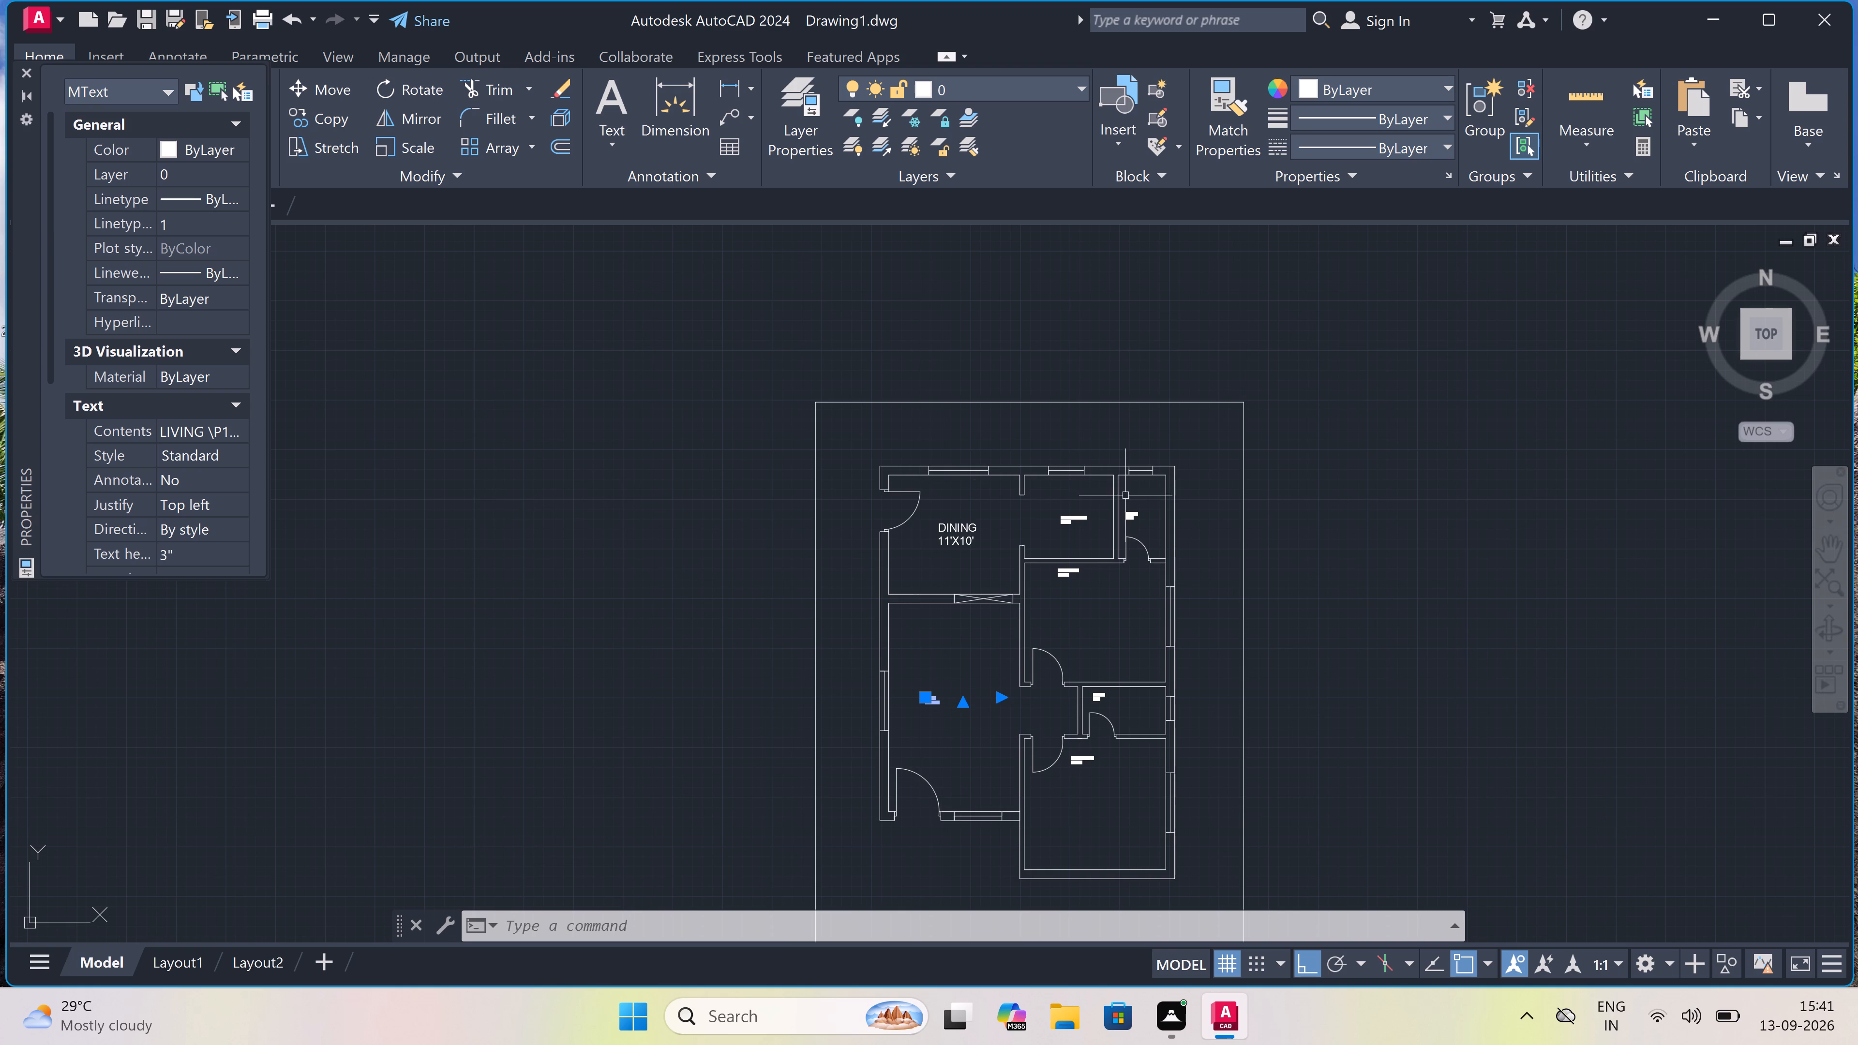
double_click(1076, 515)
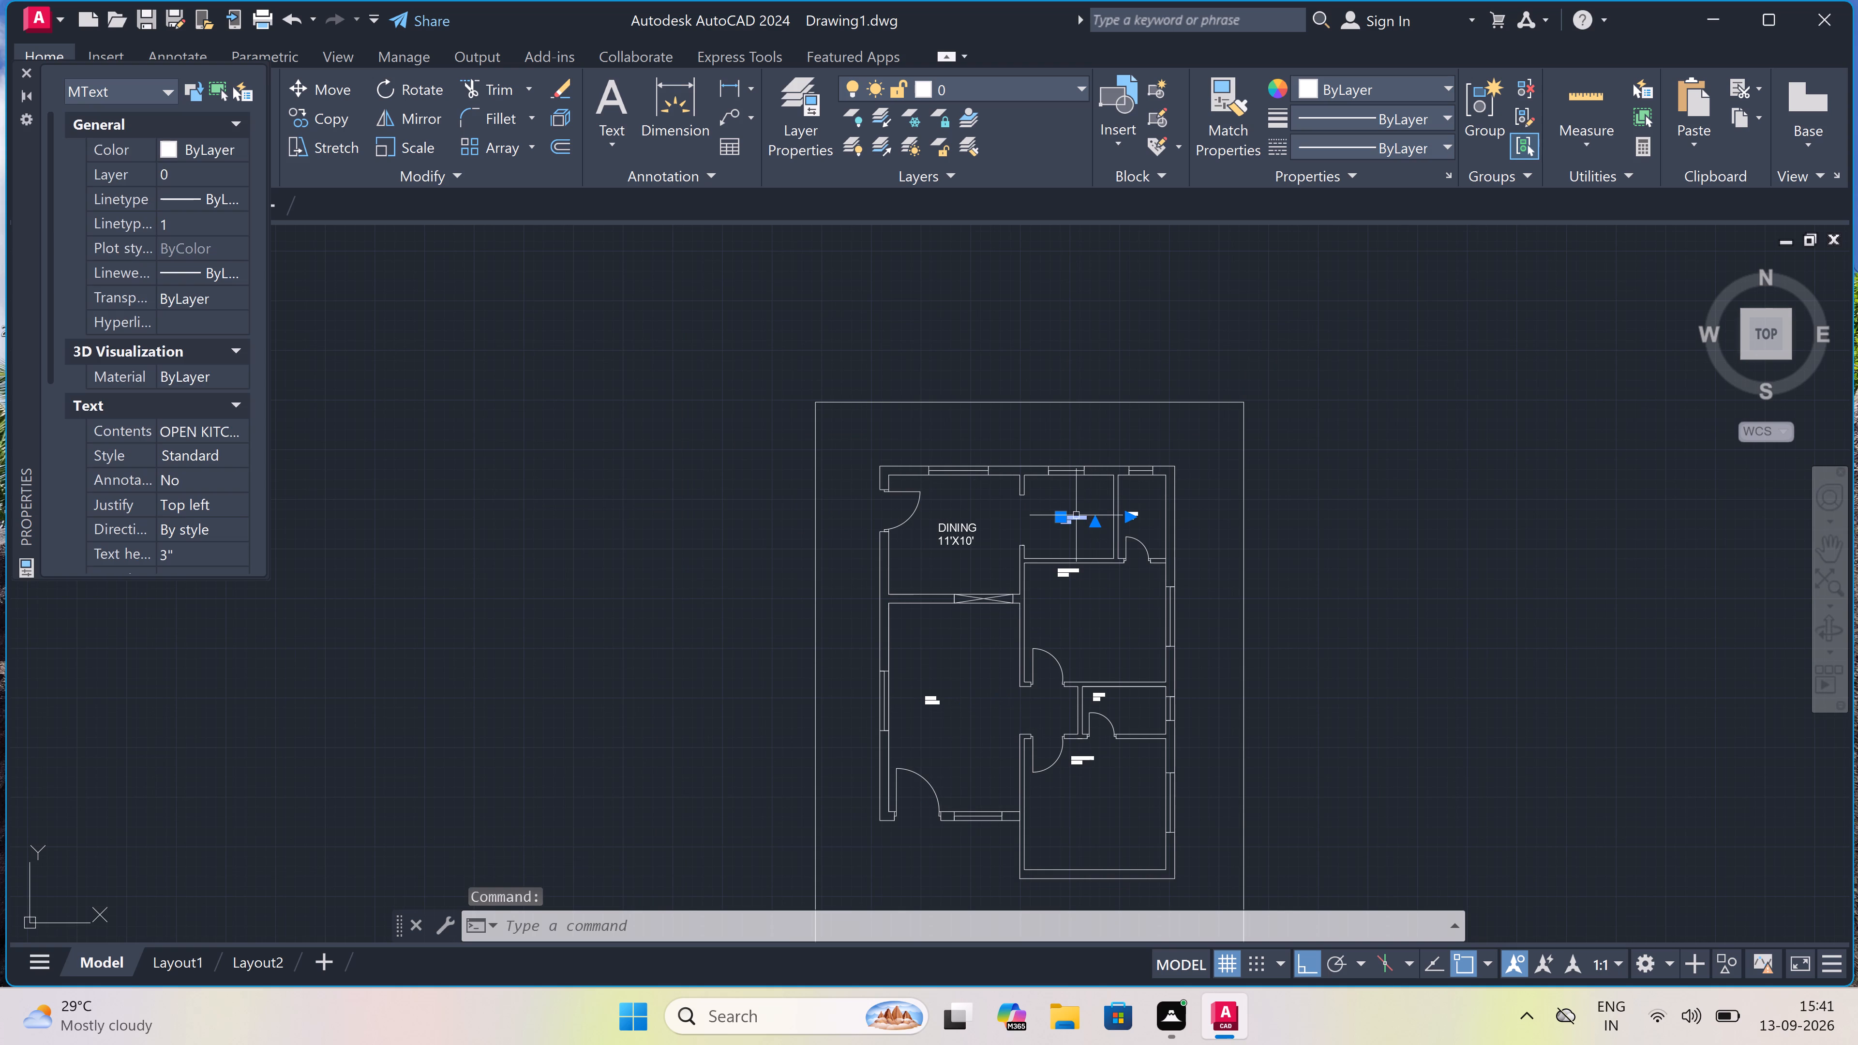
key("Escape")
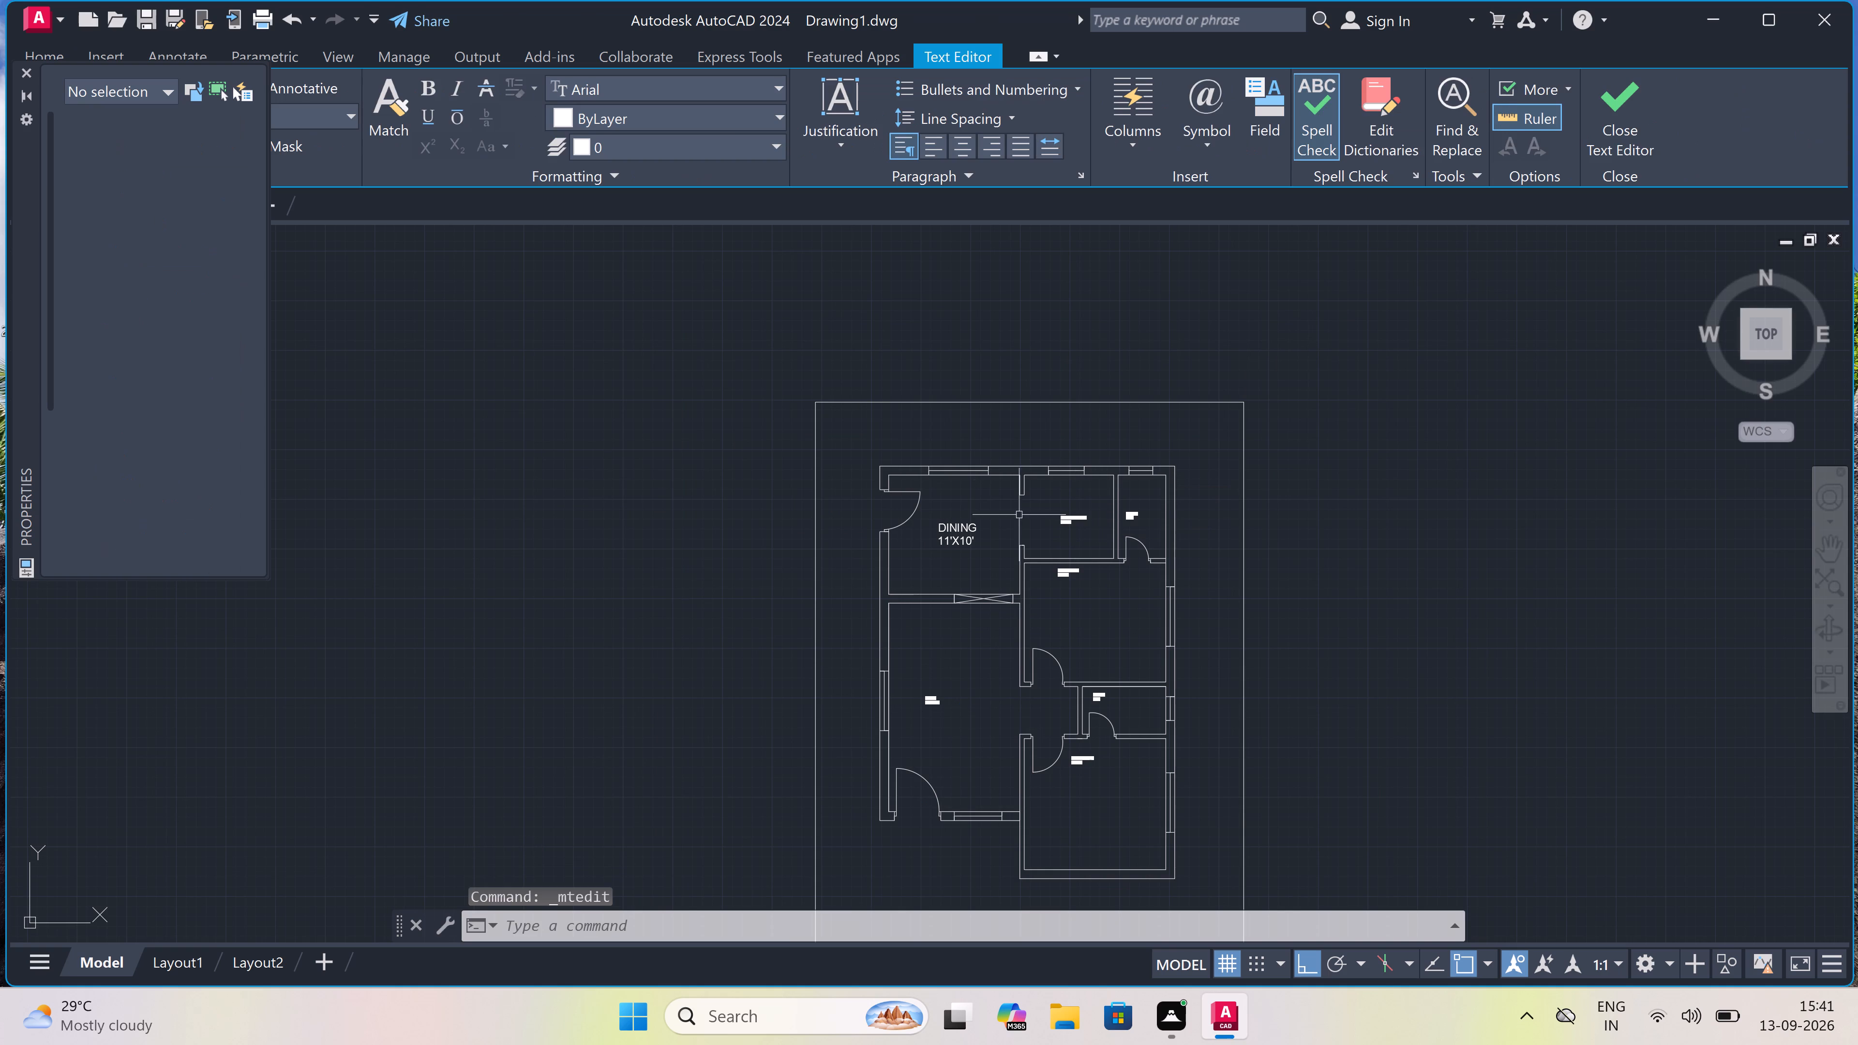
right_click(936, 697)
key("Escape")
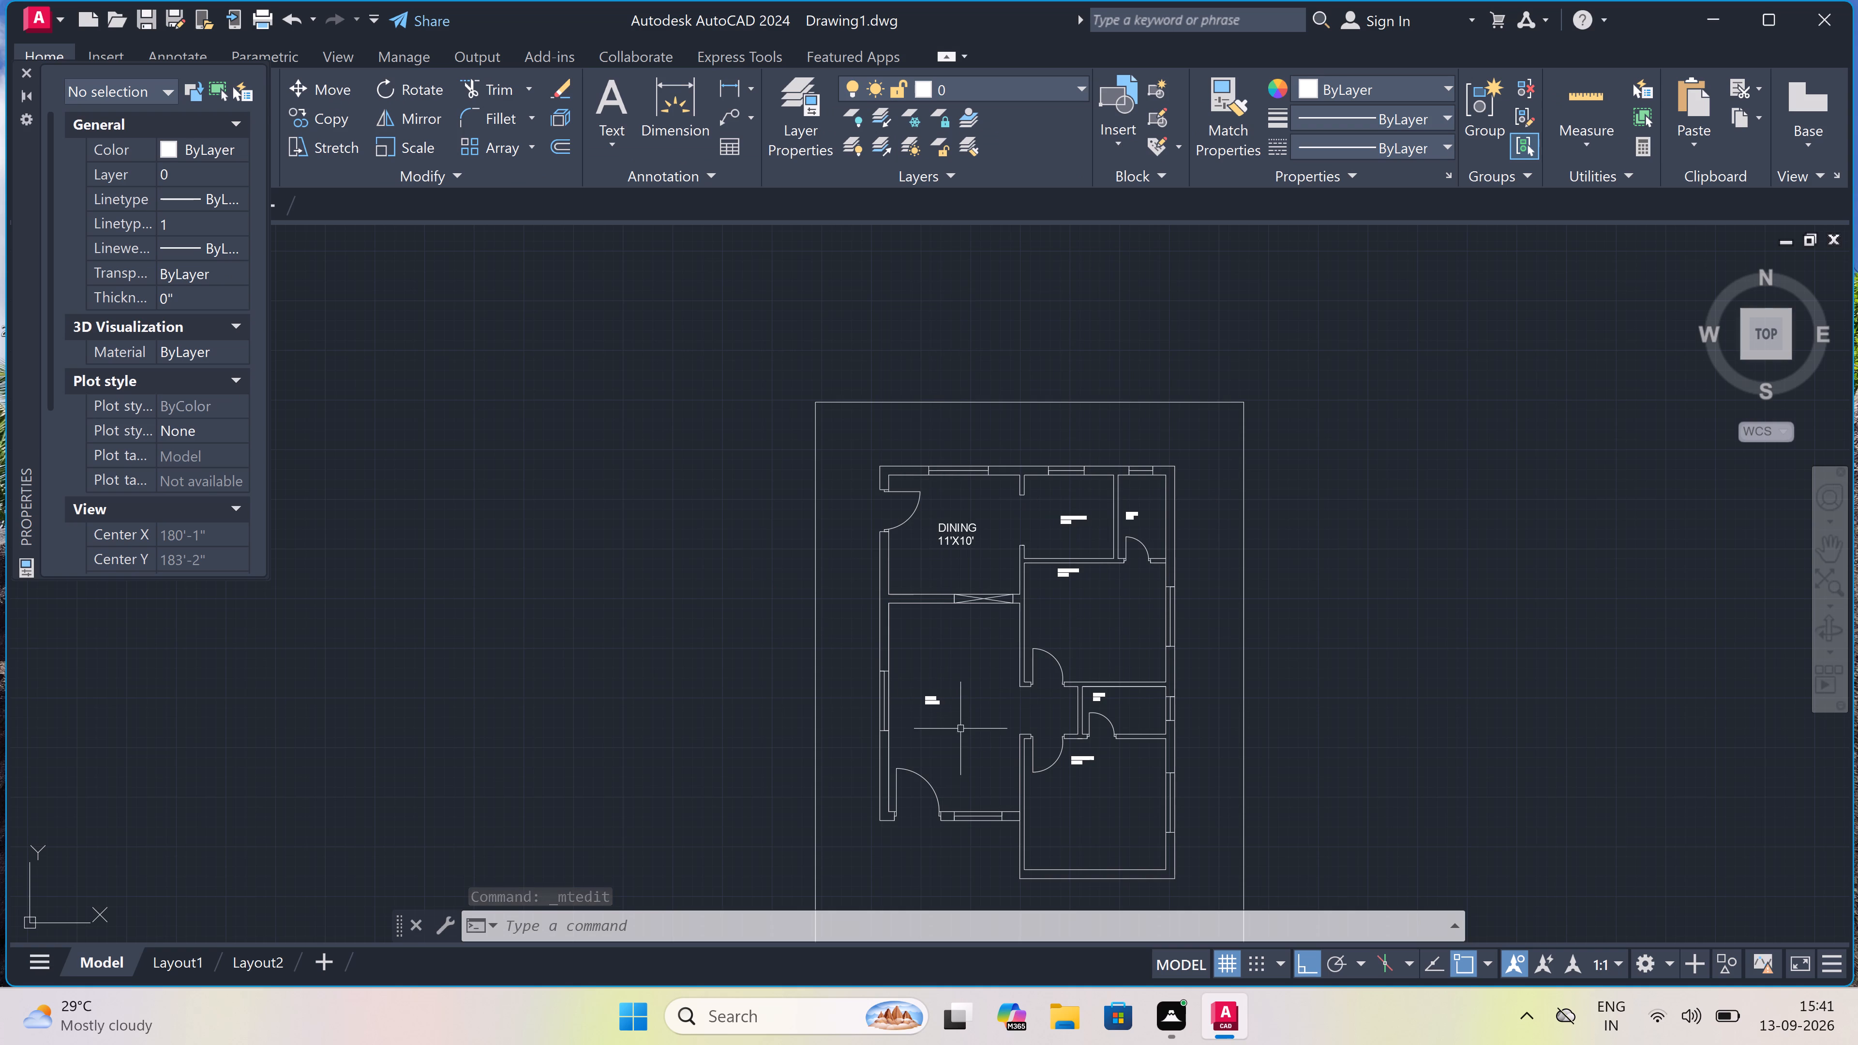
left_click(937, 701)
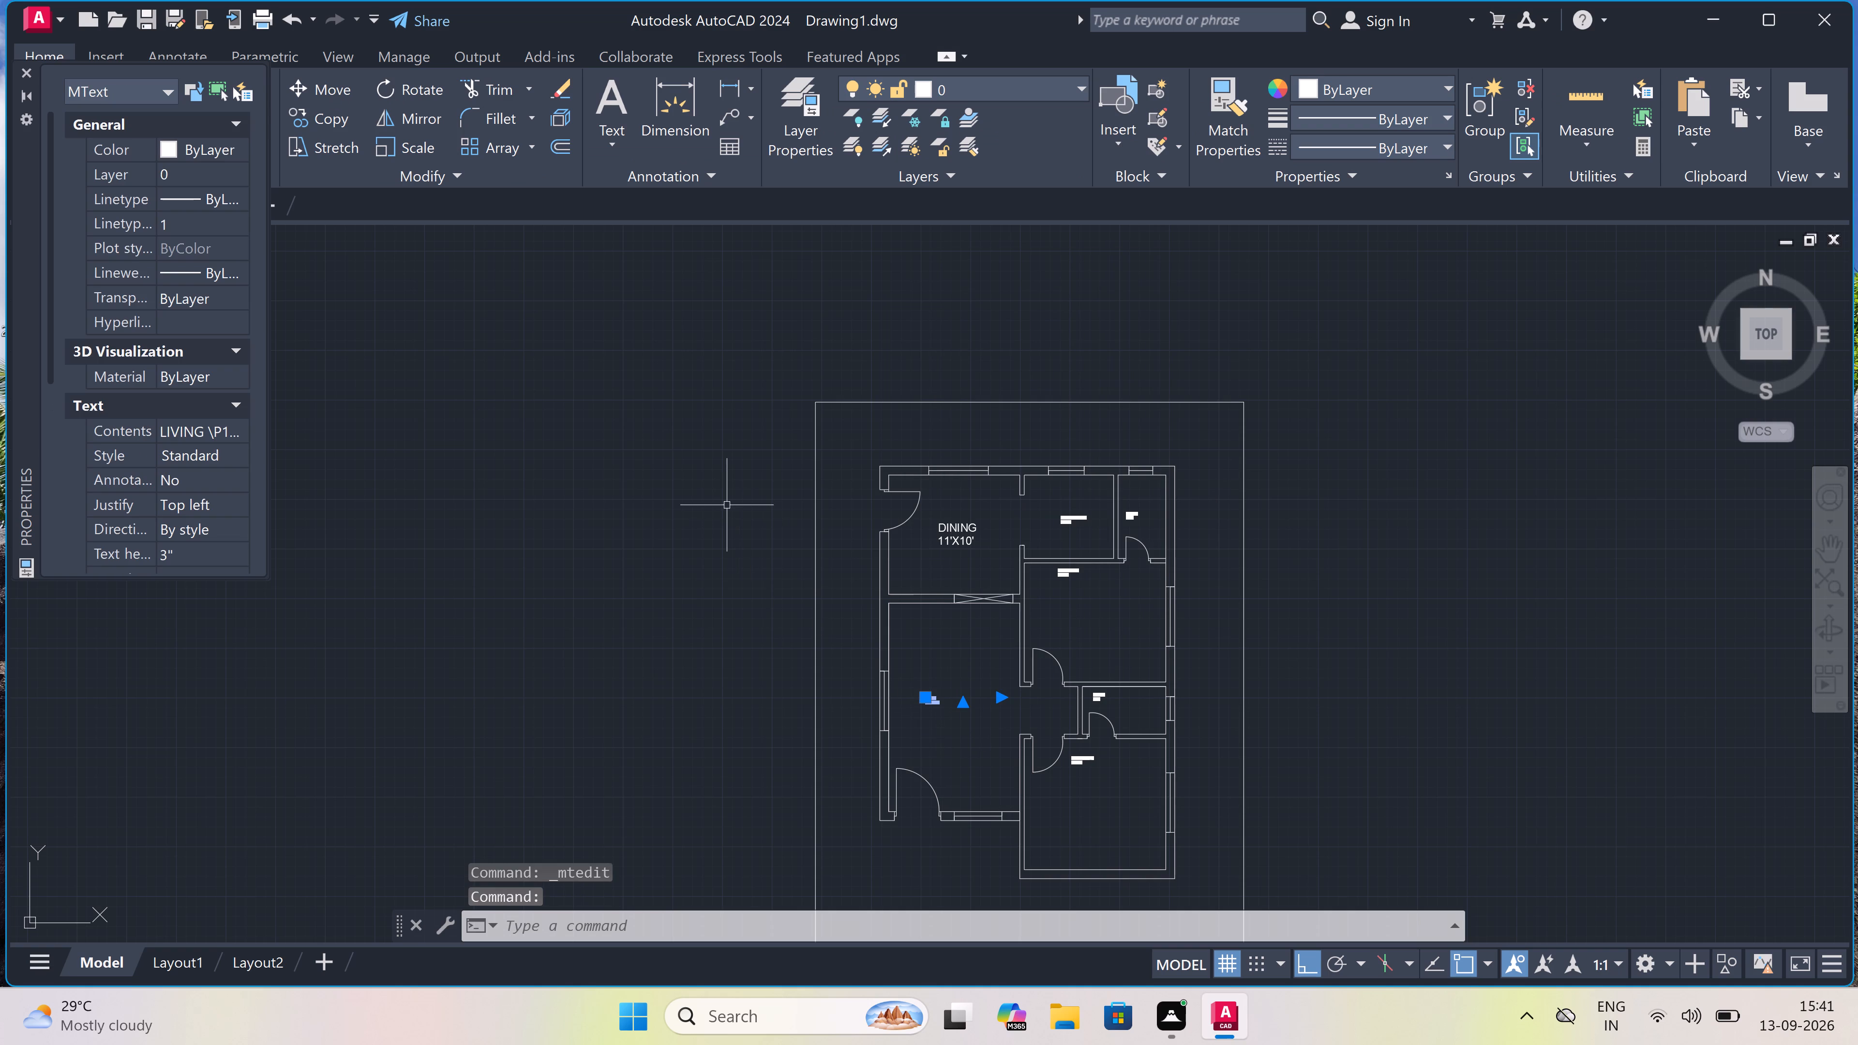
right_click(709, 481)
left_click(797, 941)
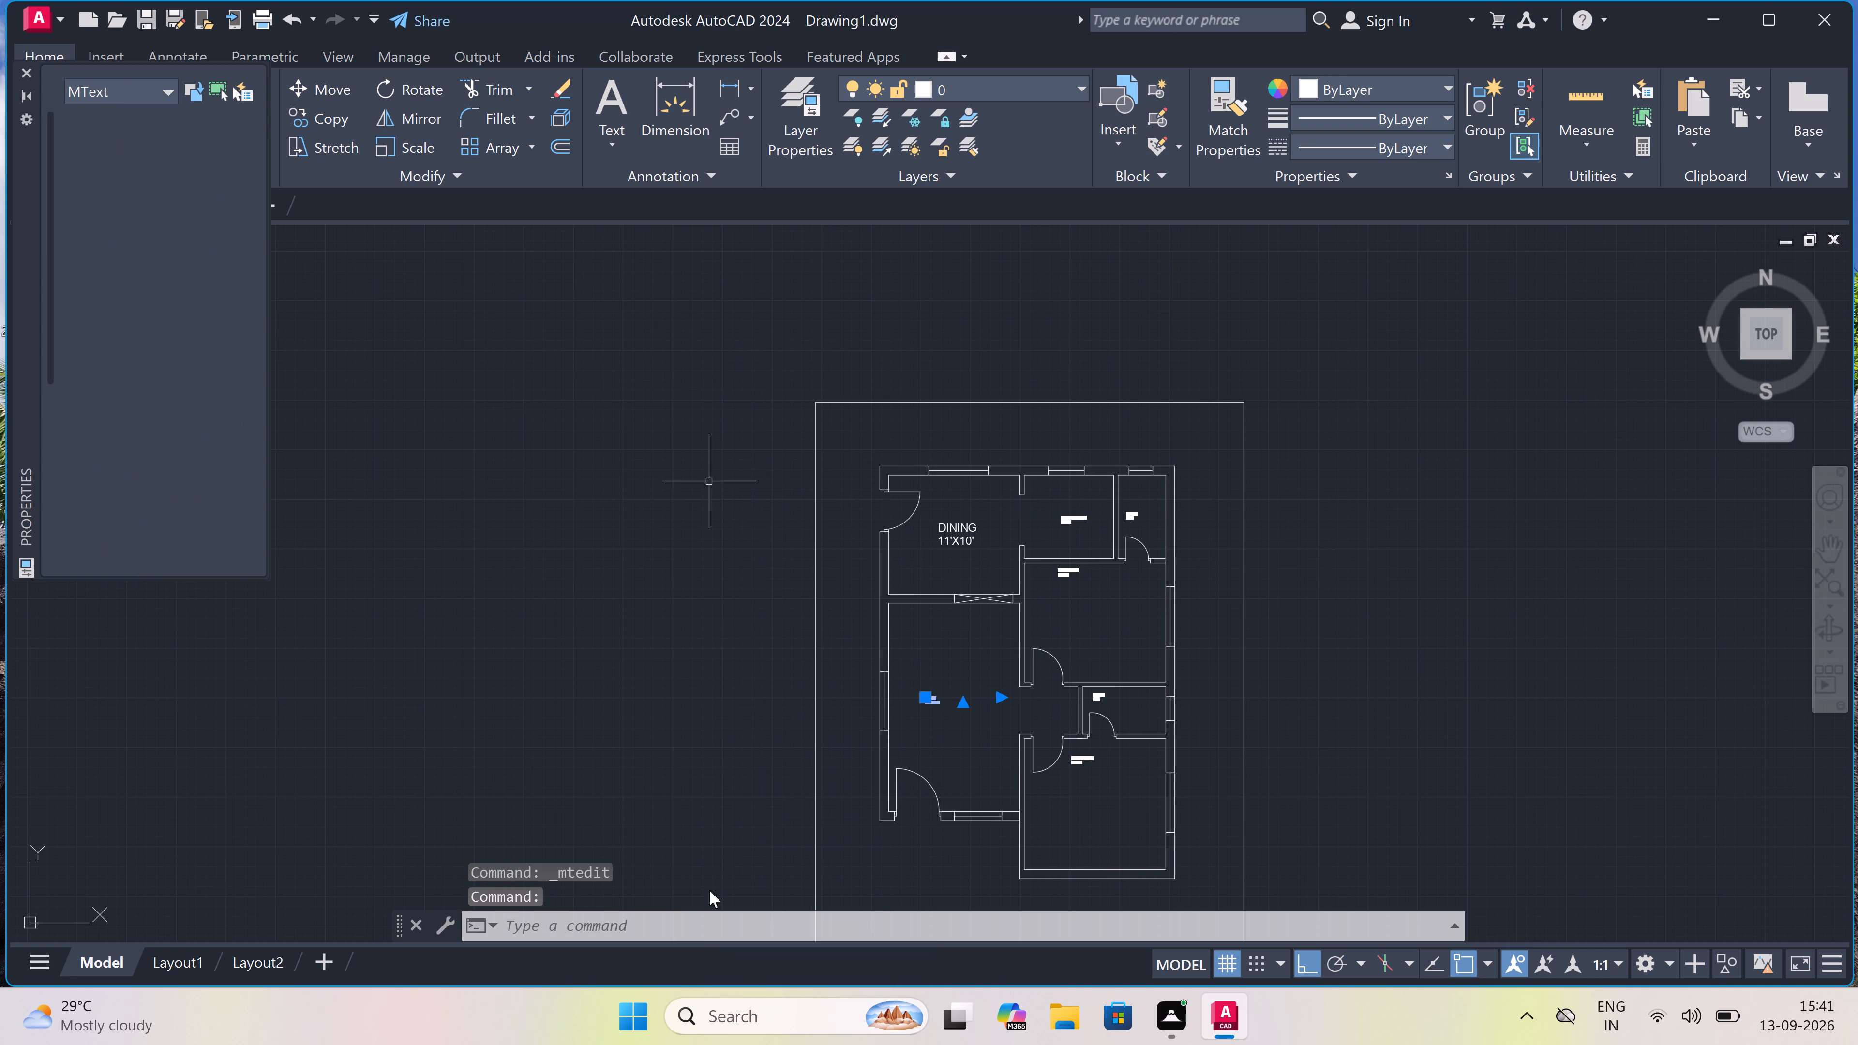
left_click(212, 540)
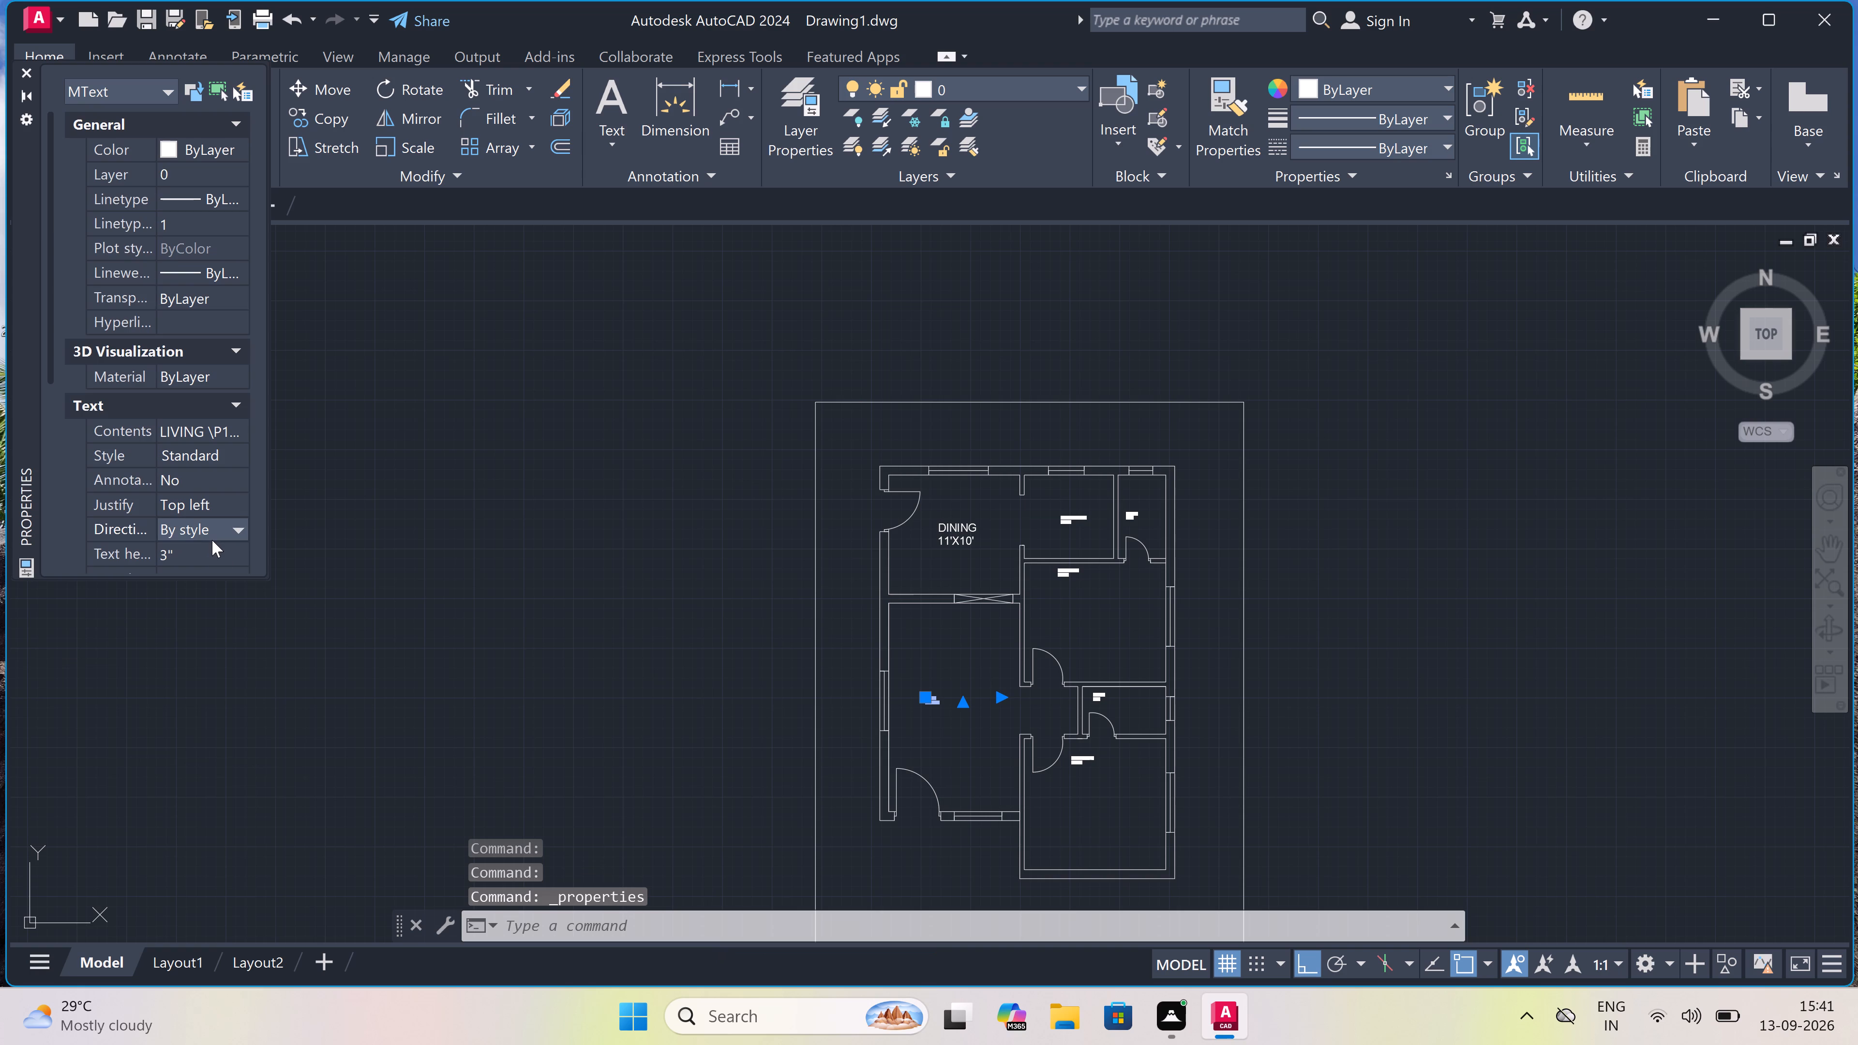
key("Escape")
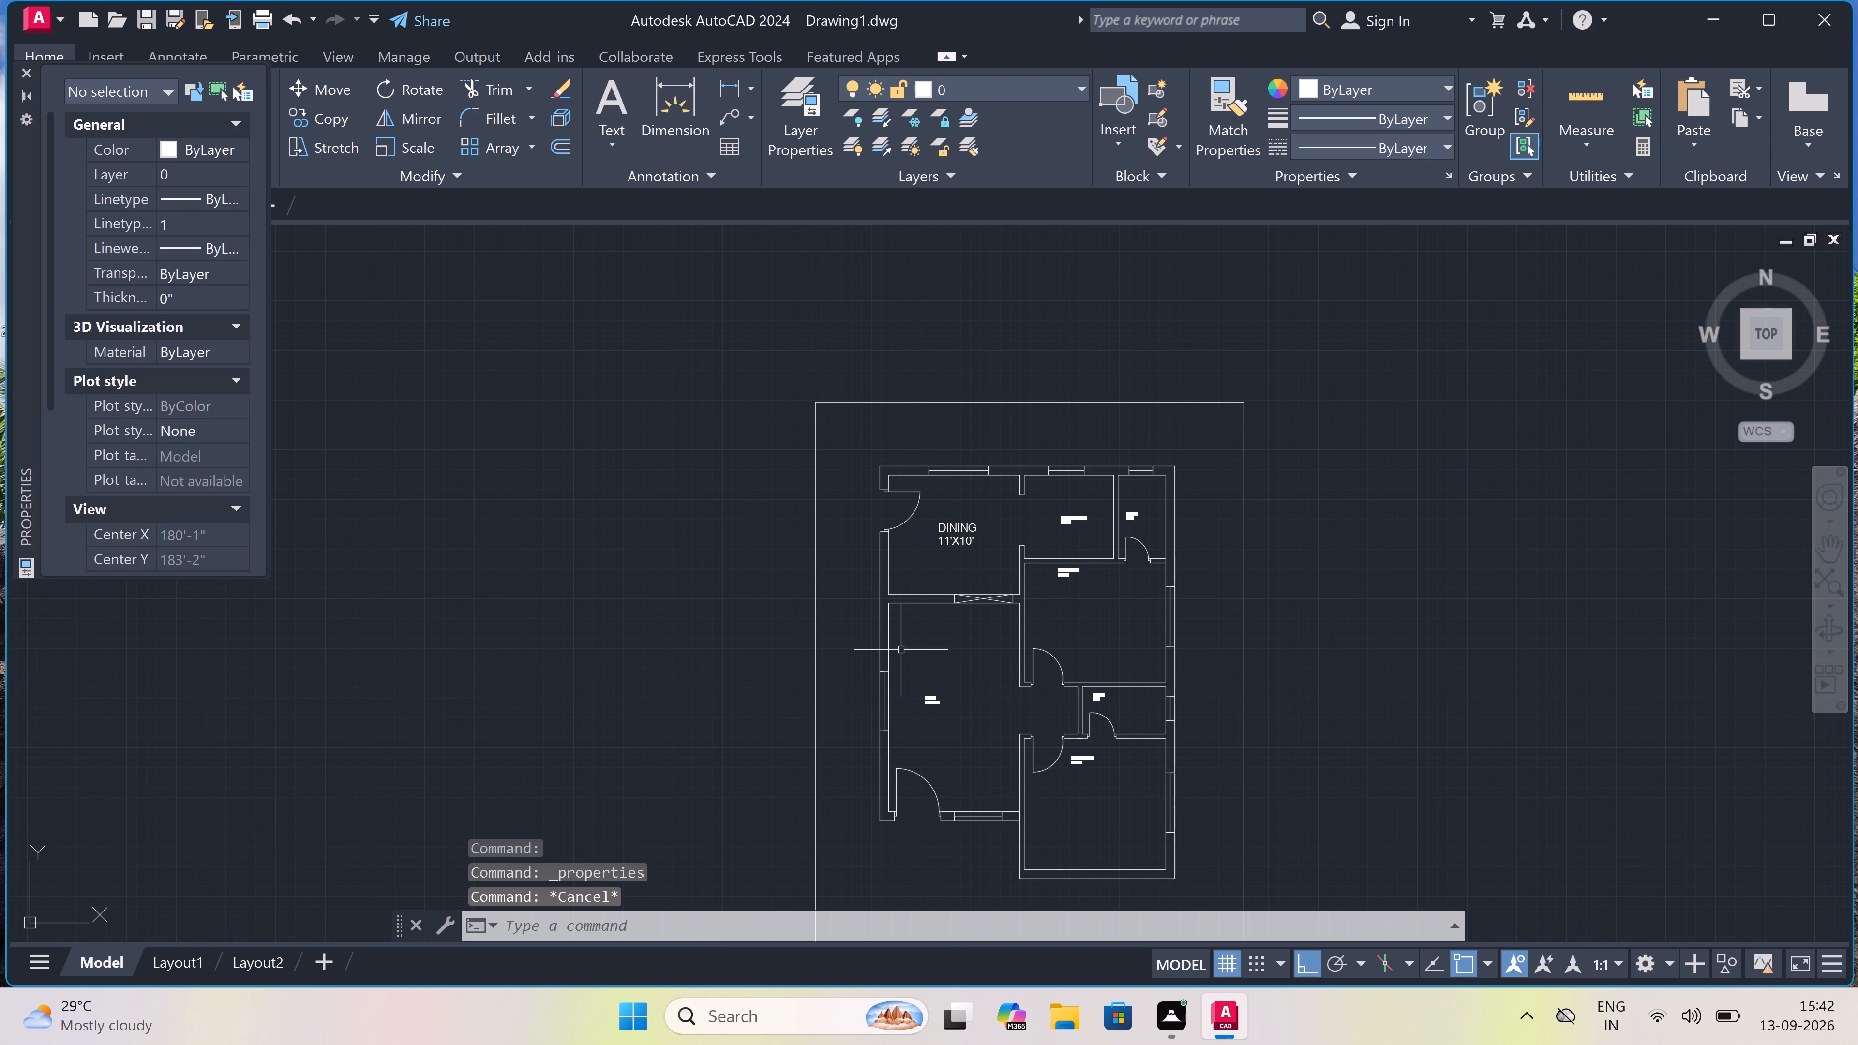
Select all similar room labels, starting from the LIVING label, and set their text height to 8".
left_click(936, 697)
right_click(669, 423)
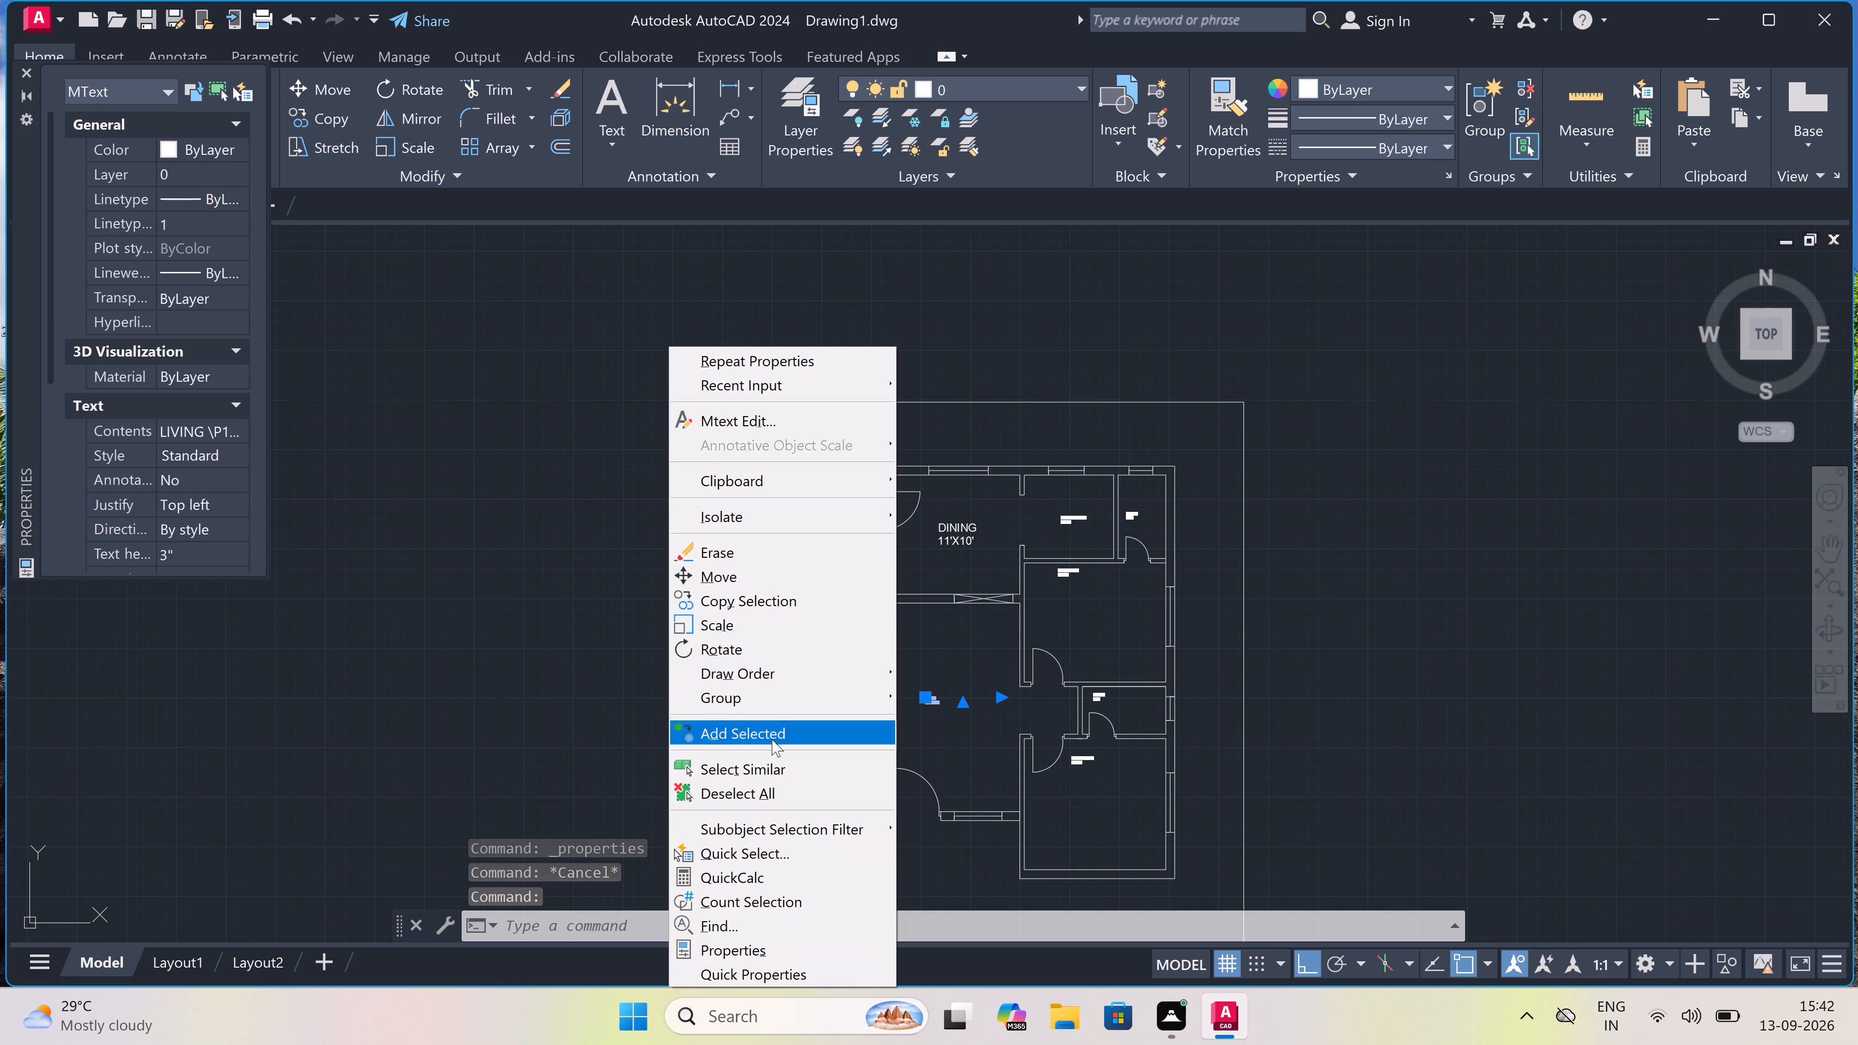
double_click(771, 764)
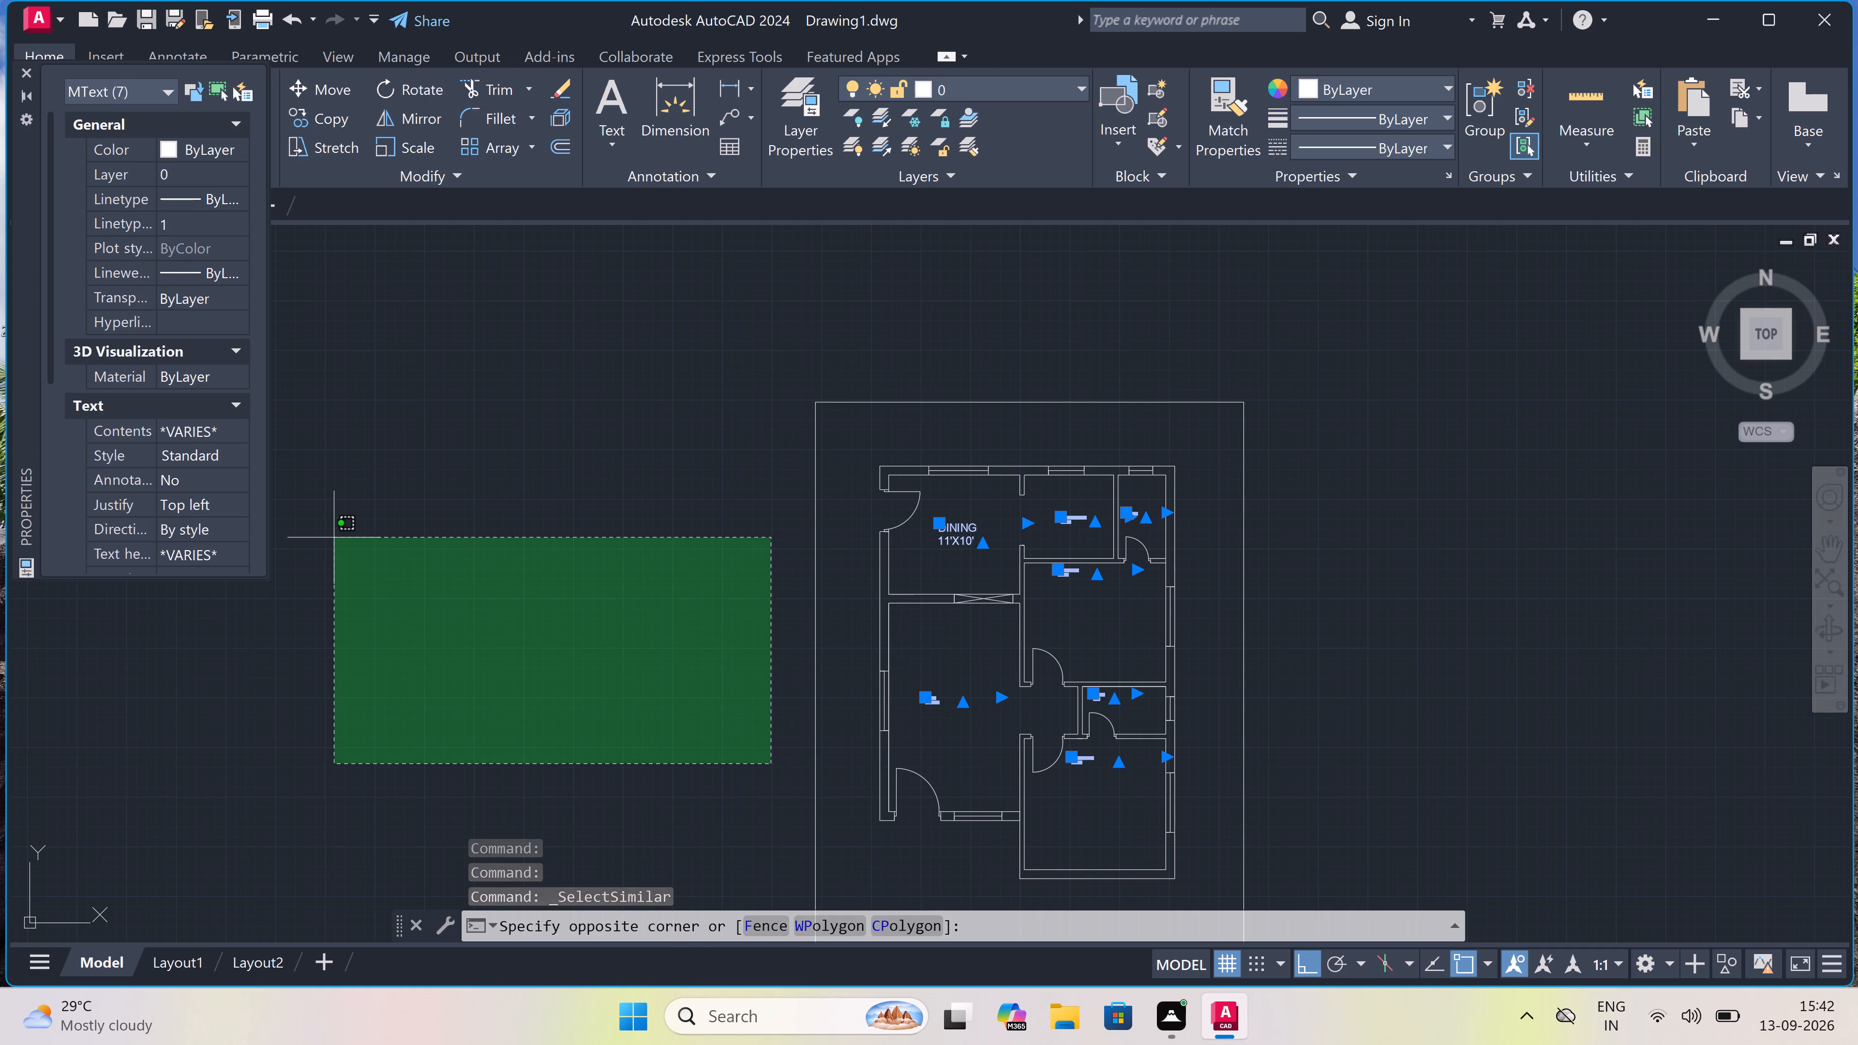
key("Escape")
scroll(182, 511, "down", 3)
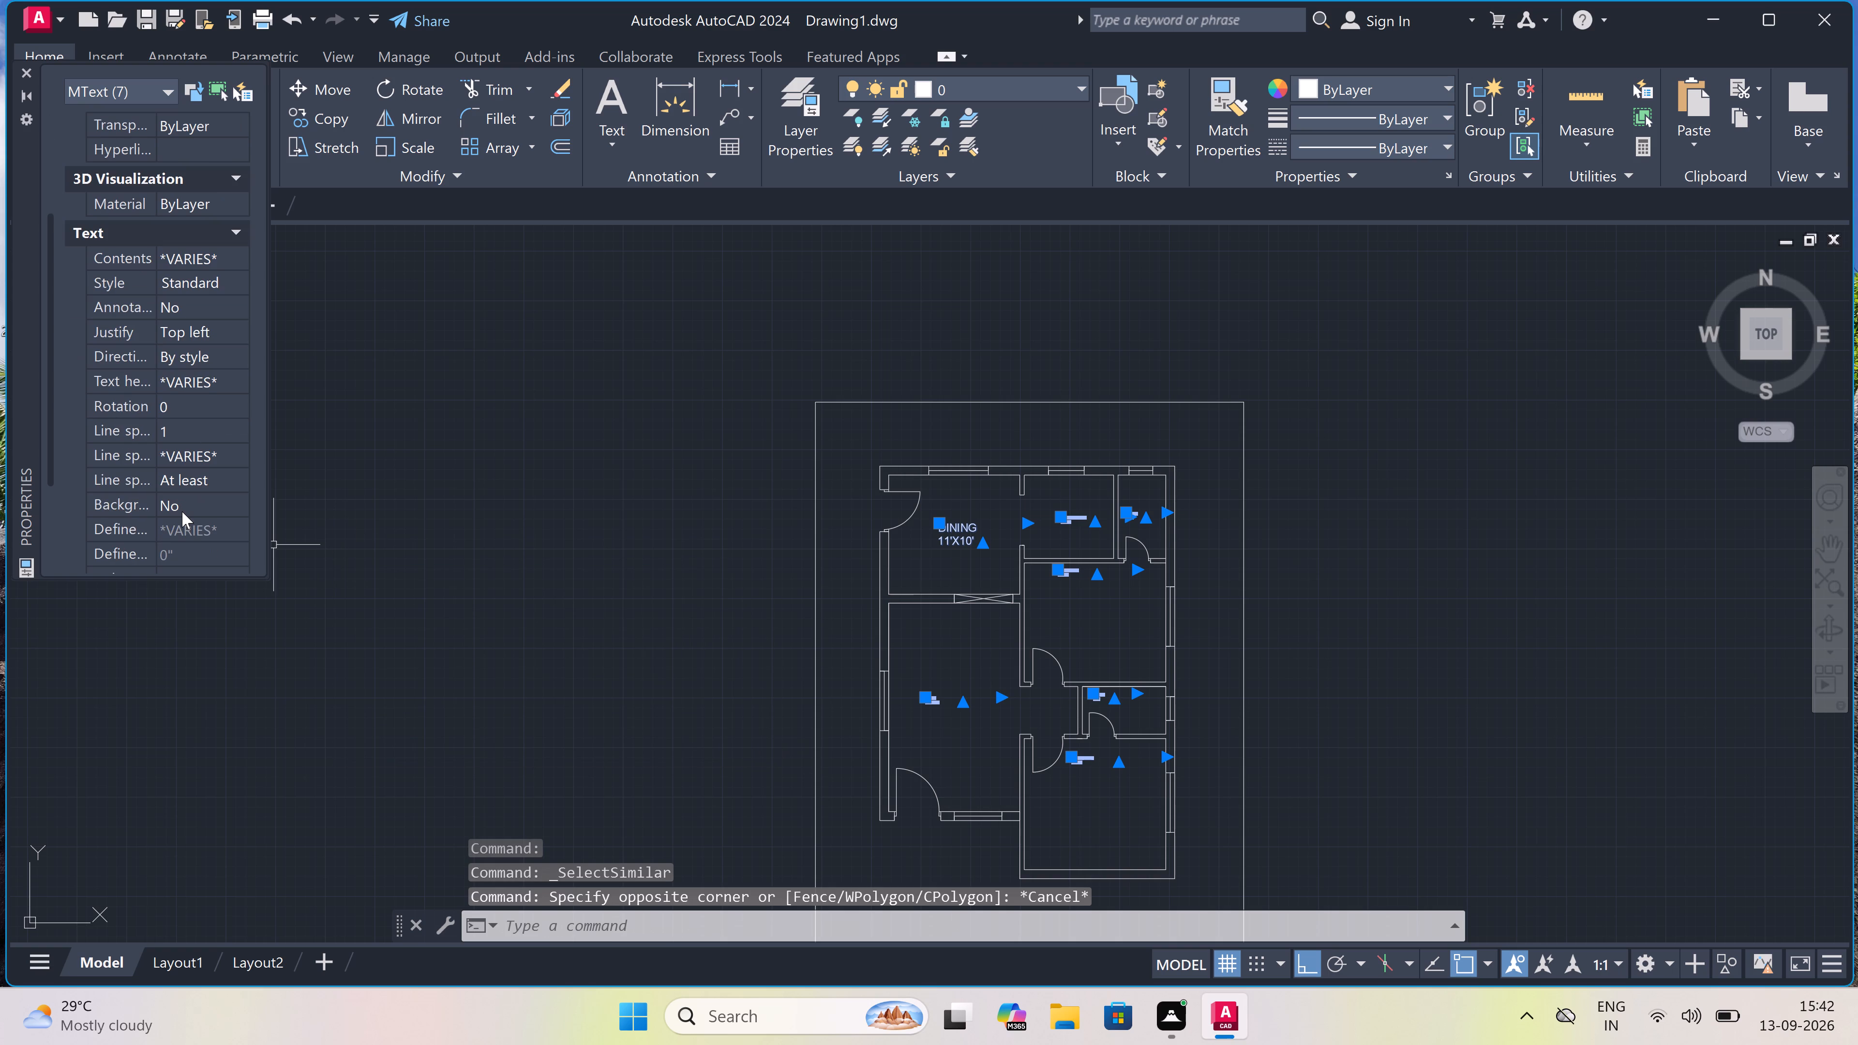
scroll(187, 496, "down", 2)
scroll(187, 496, "up", 4)
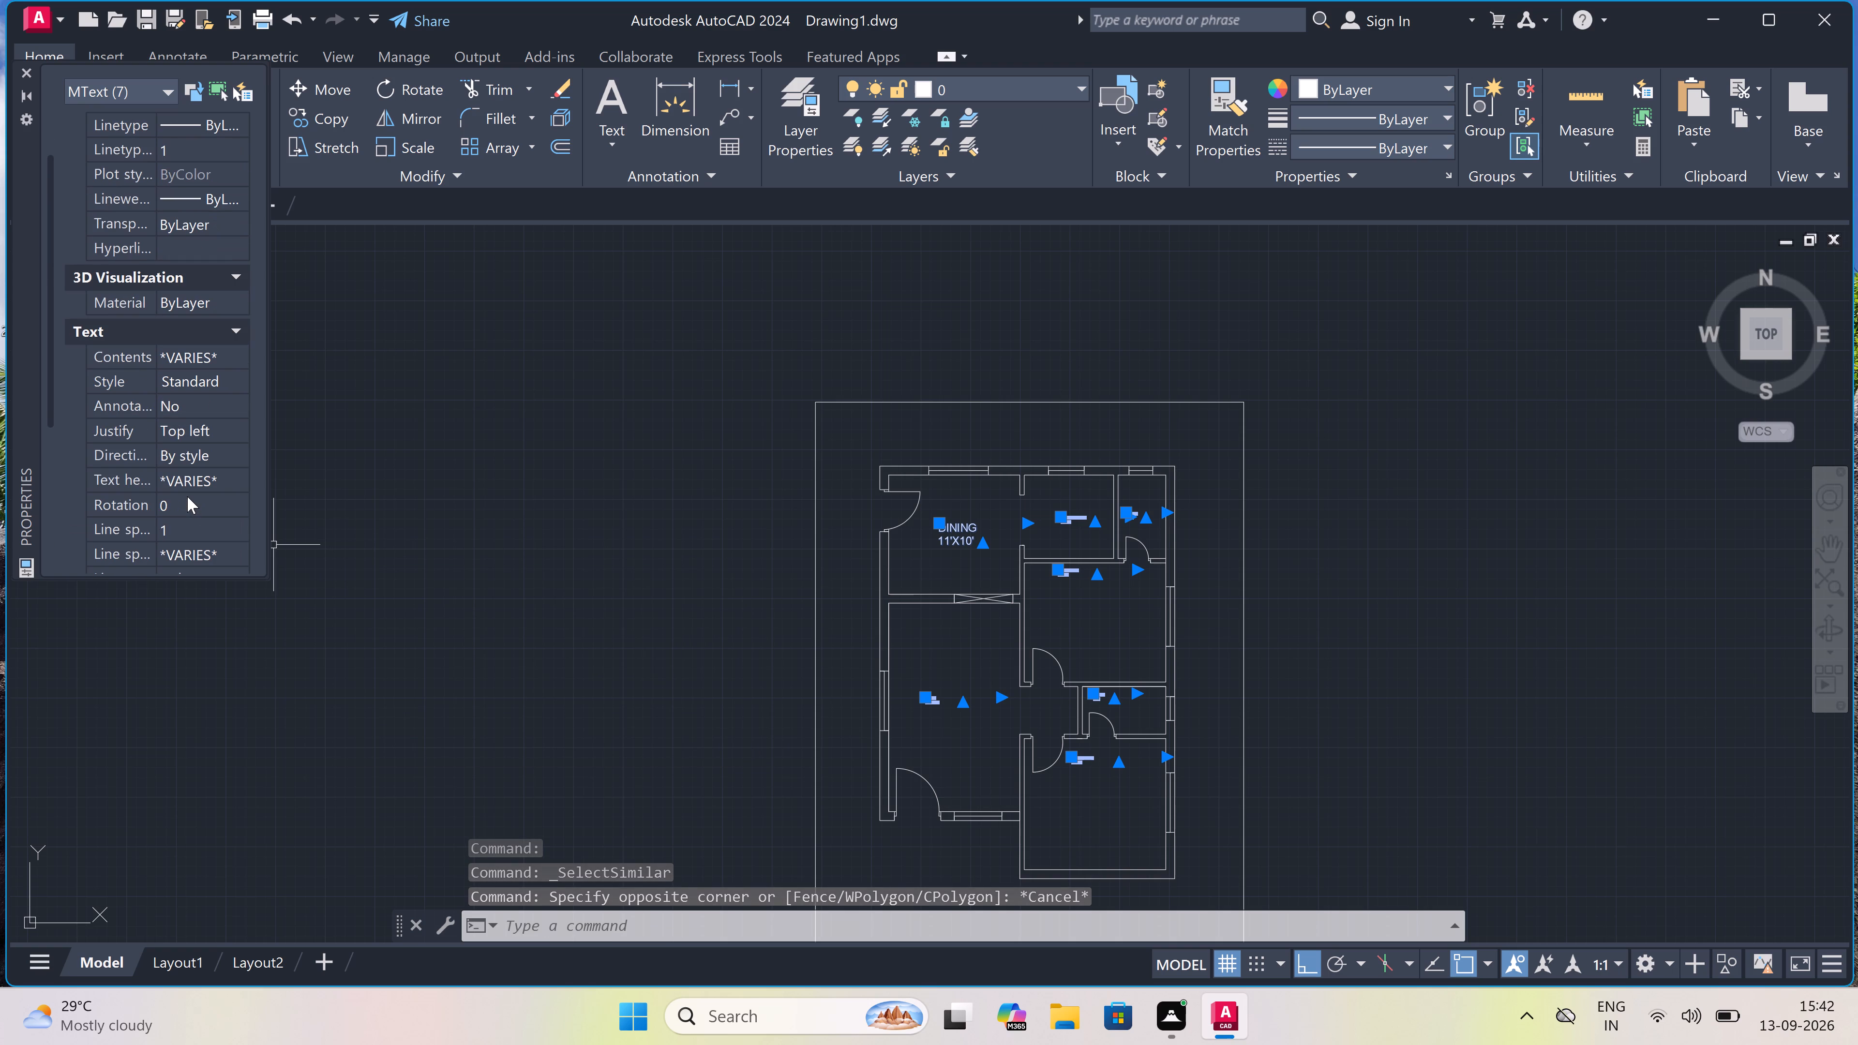
left_click(225, 471)
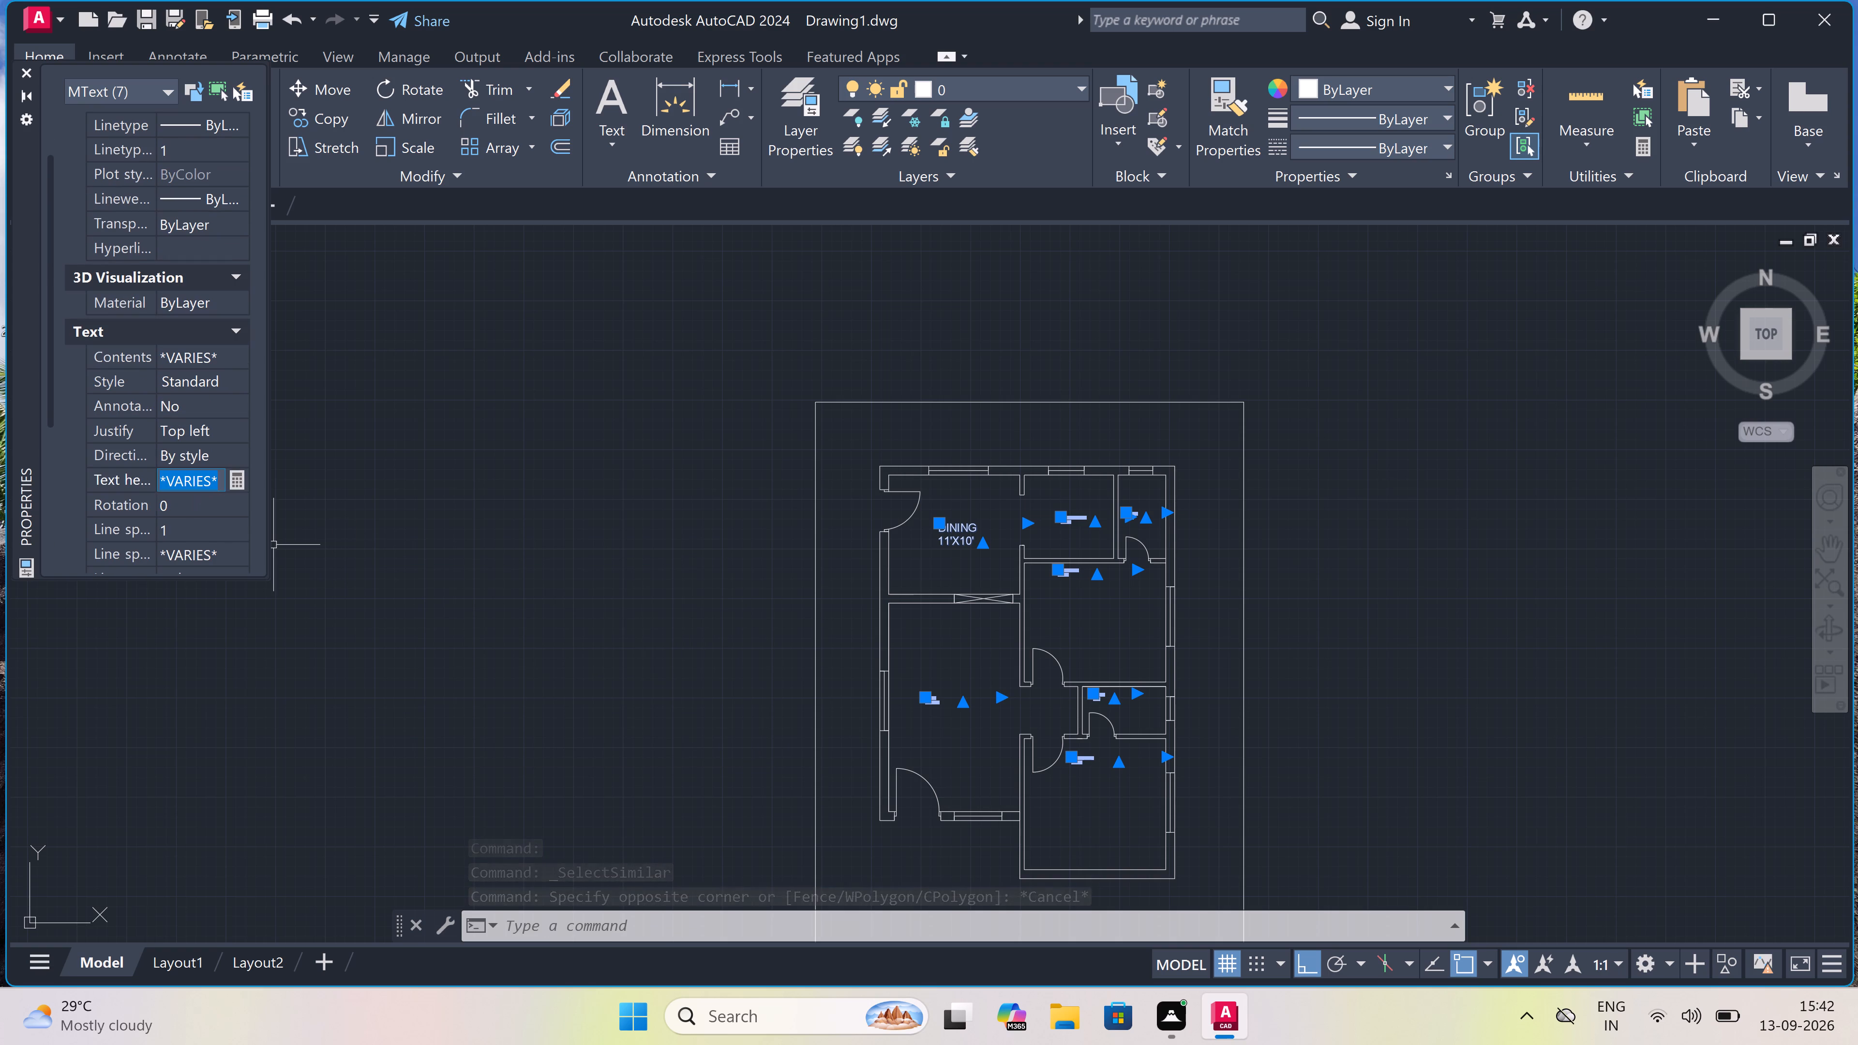
key("BackSpace")
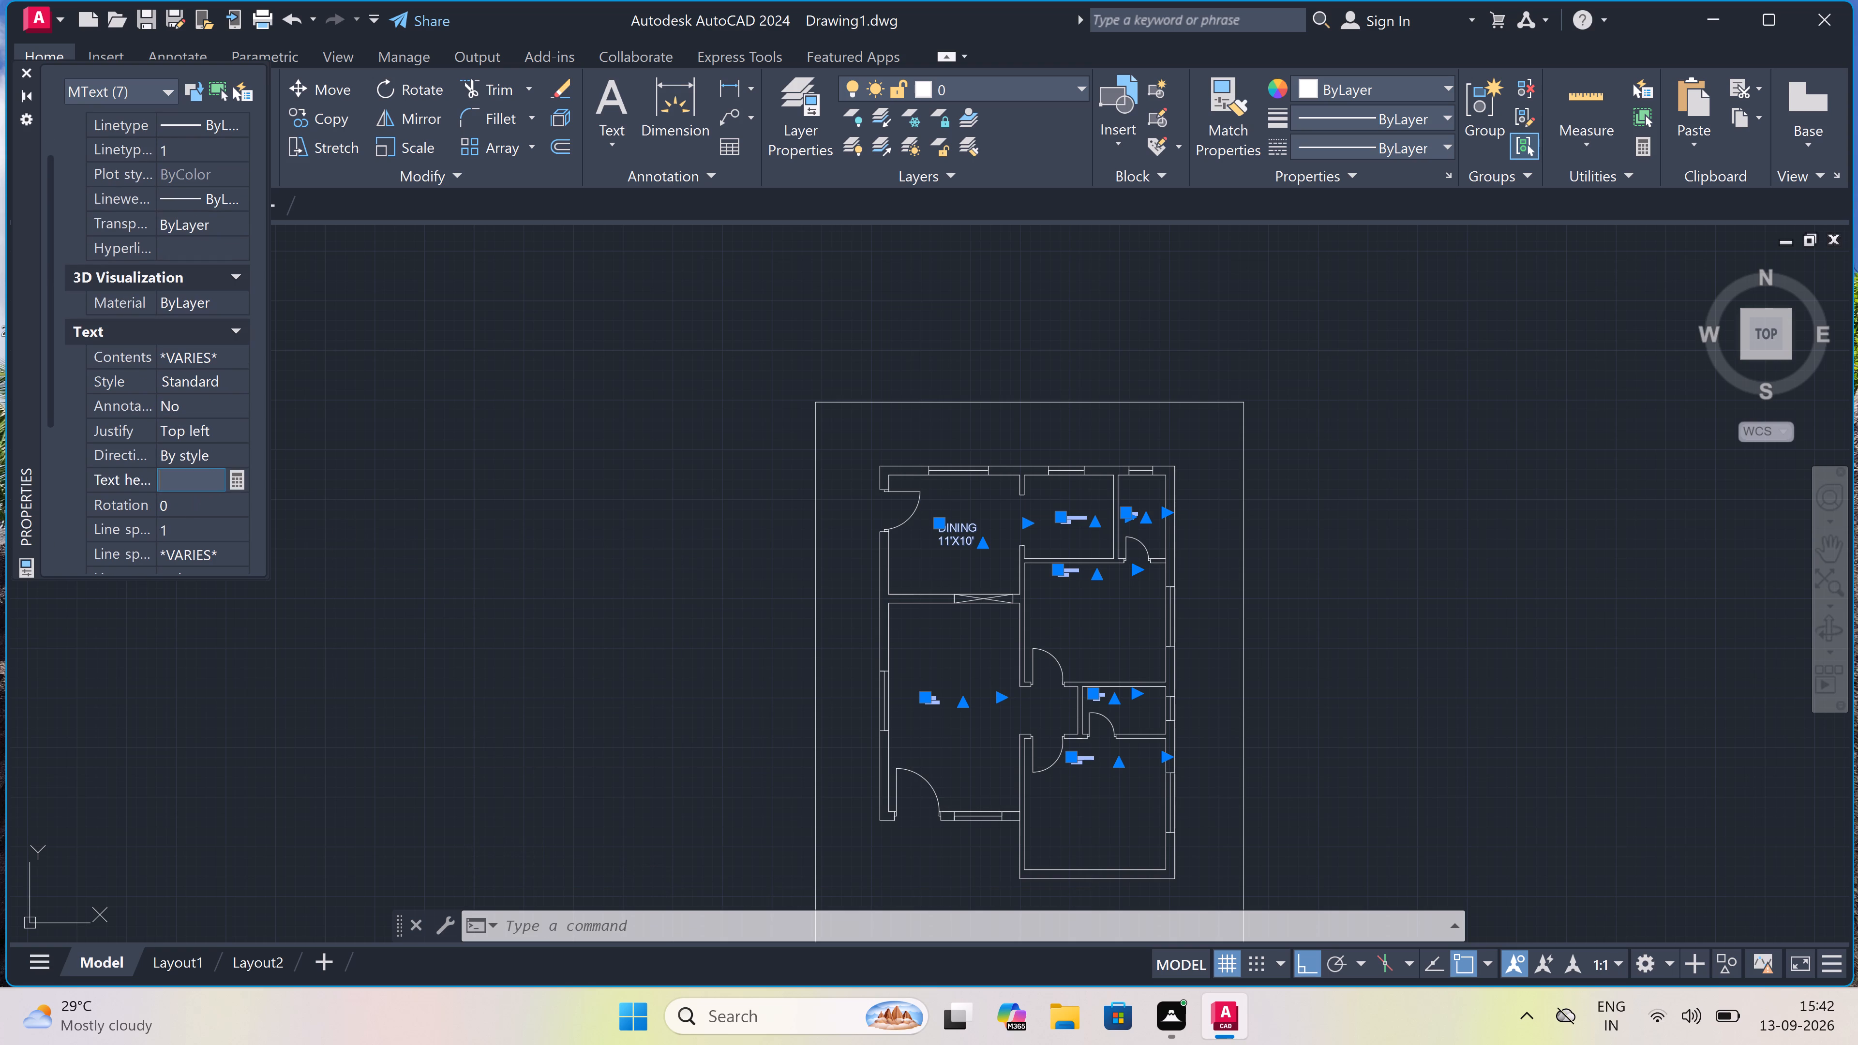
type("8'")
key("BackSpace")
key("shift+quotedbl")
left_click(532, 395)
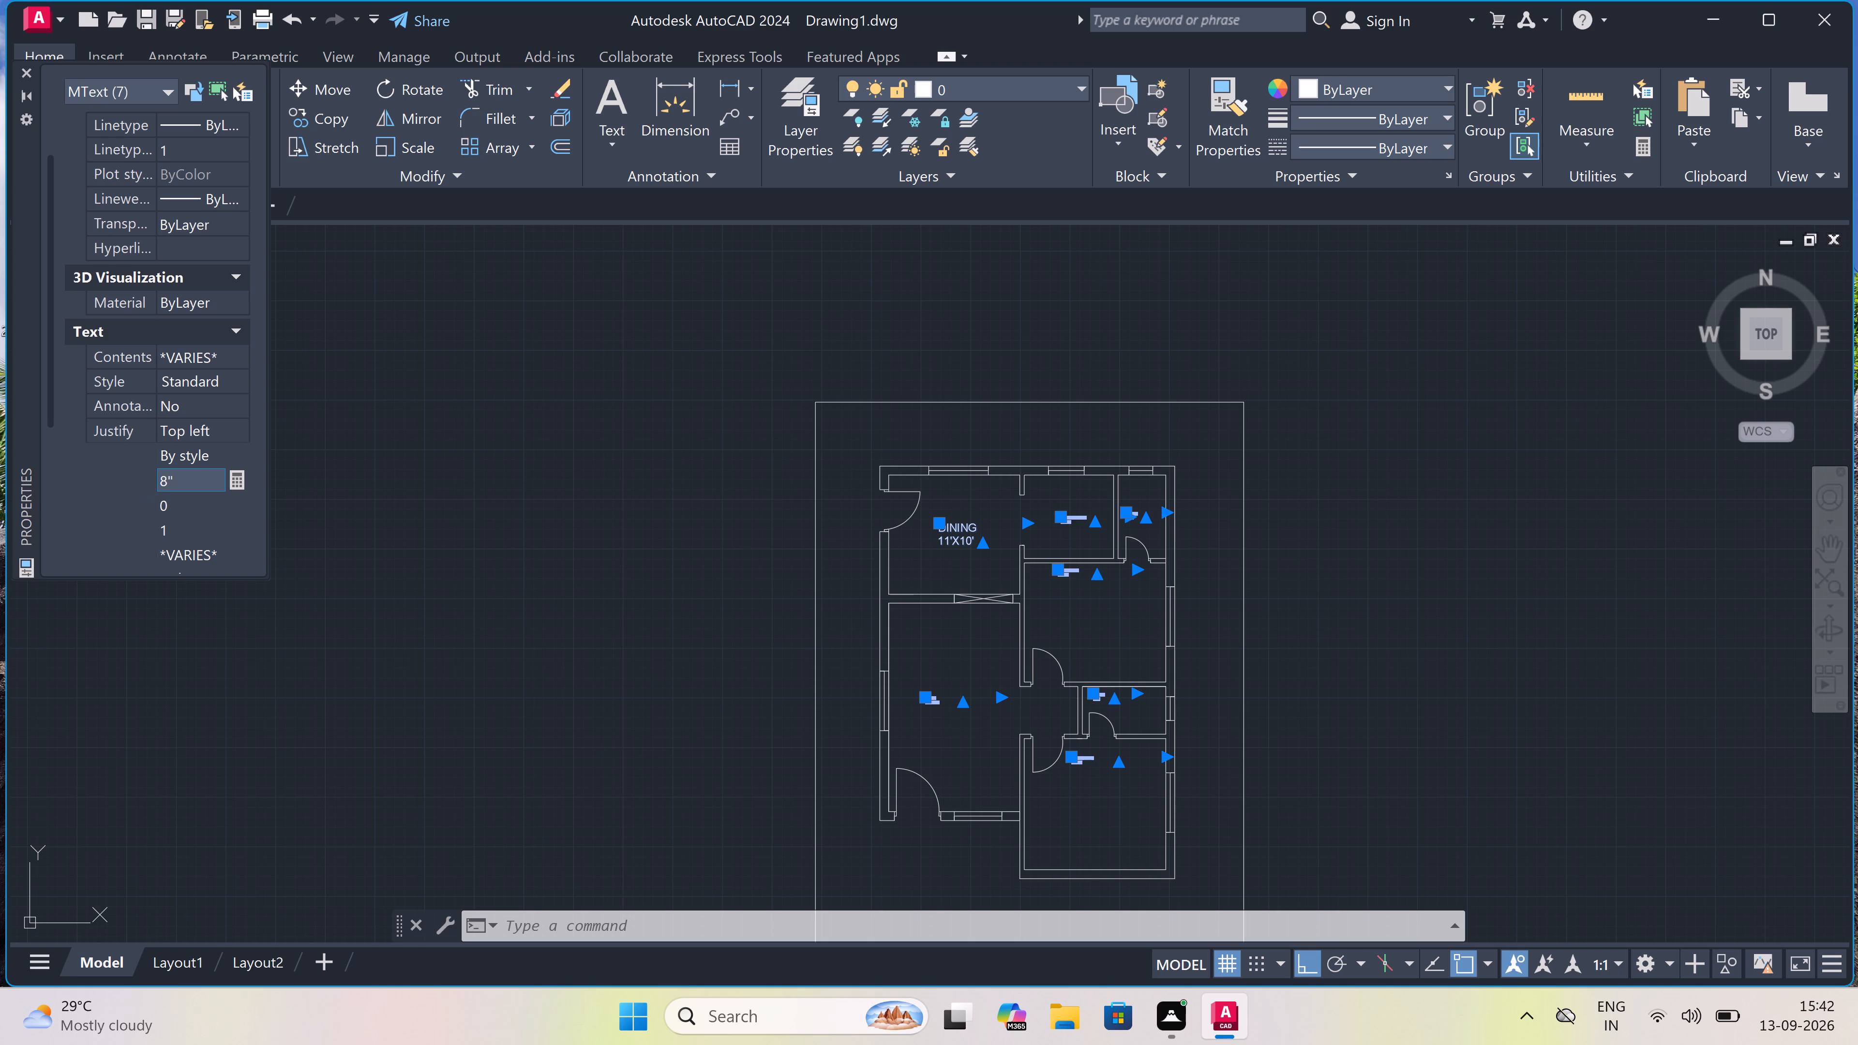
key("Escape")
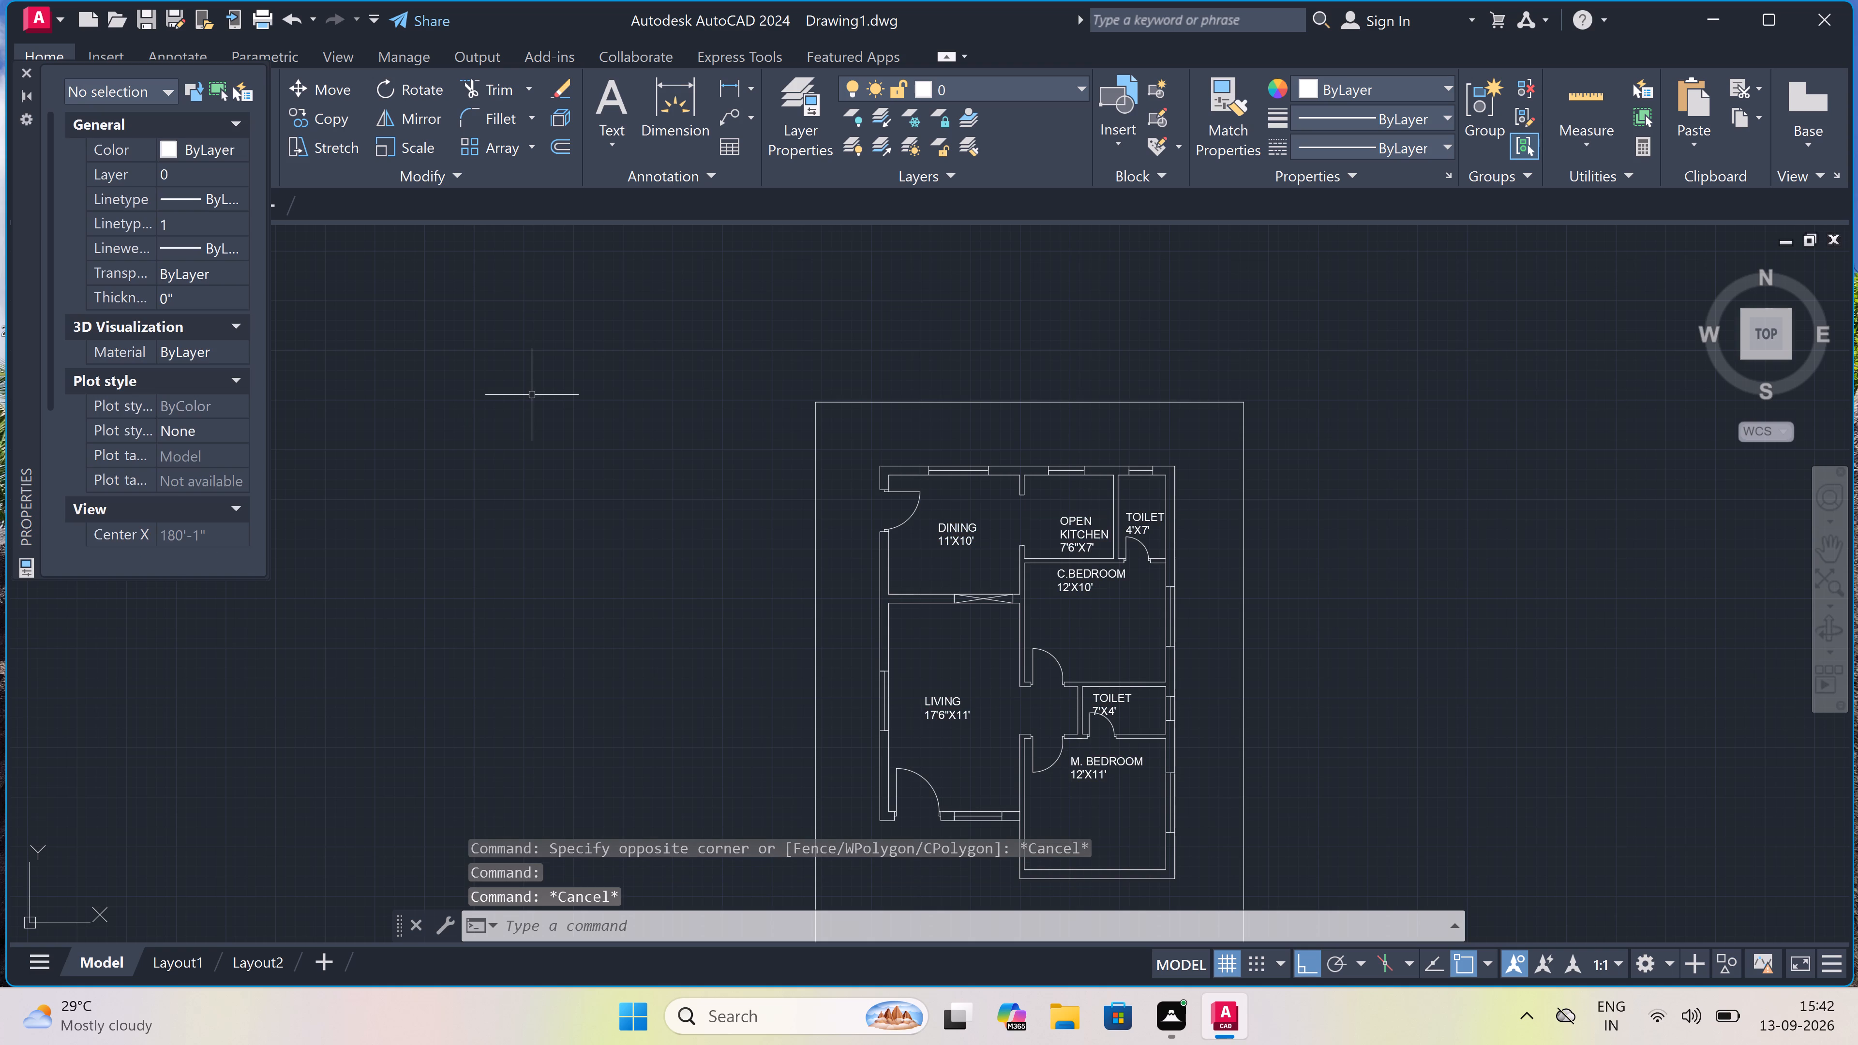
Set the text height of the 4'X7' TOILET label beside the kitchen to 6".
scroll(537, 397, "down", 2)
scroll(727, 442, "up", 4)
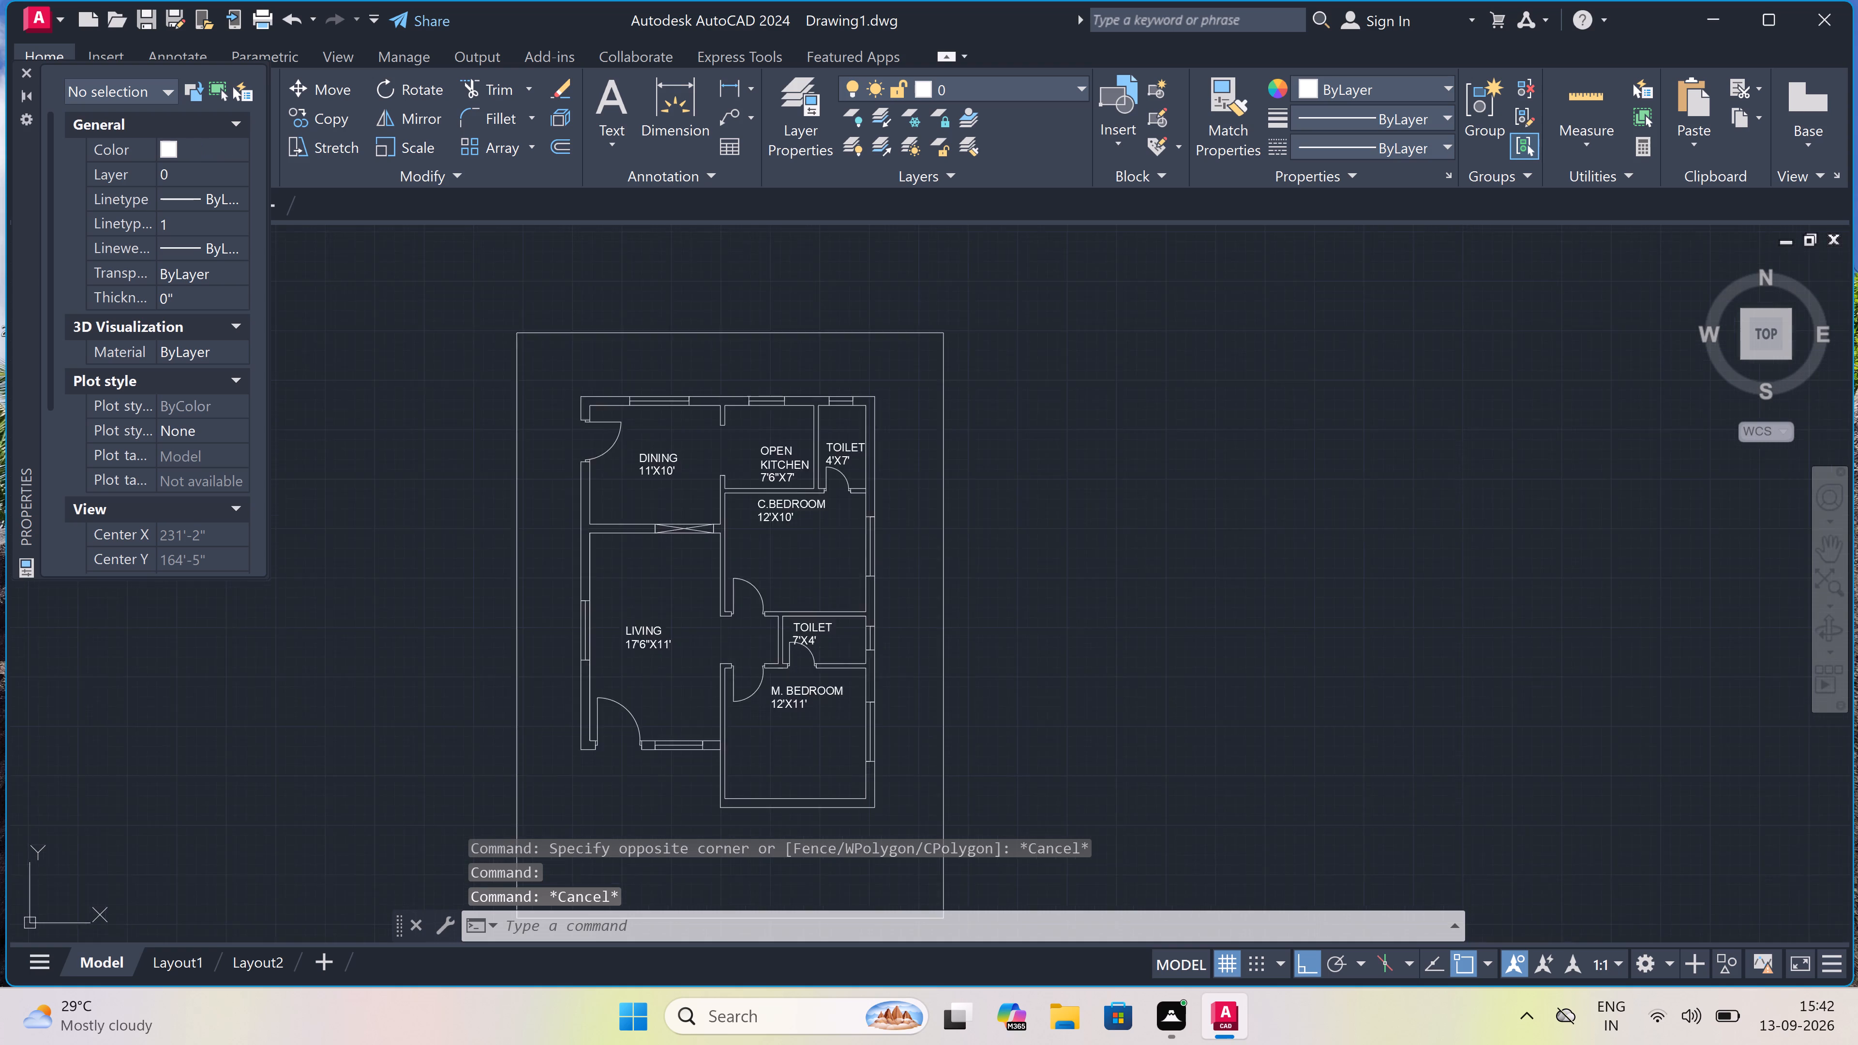
scroll(875, 437, "up", 1)
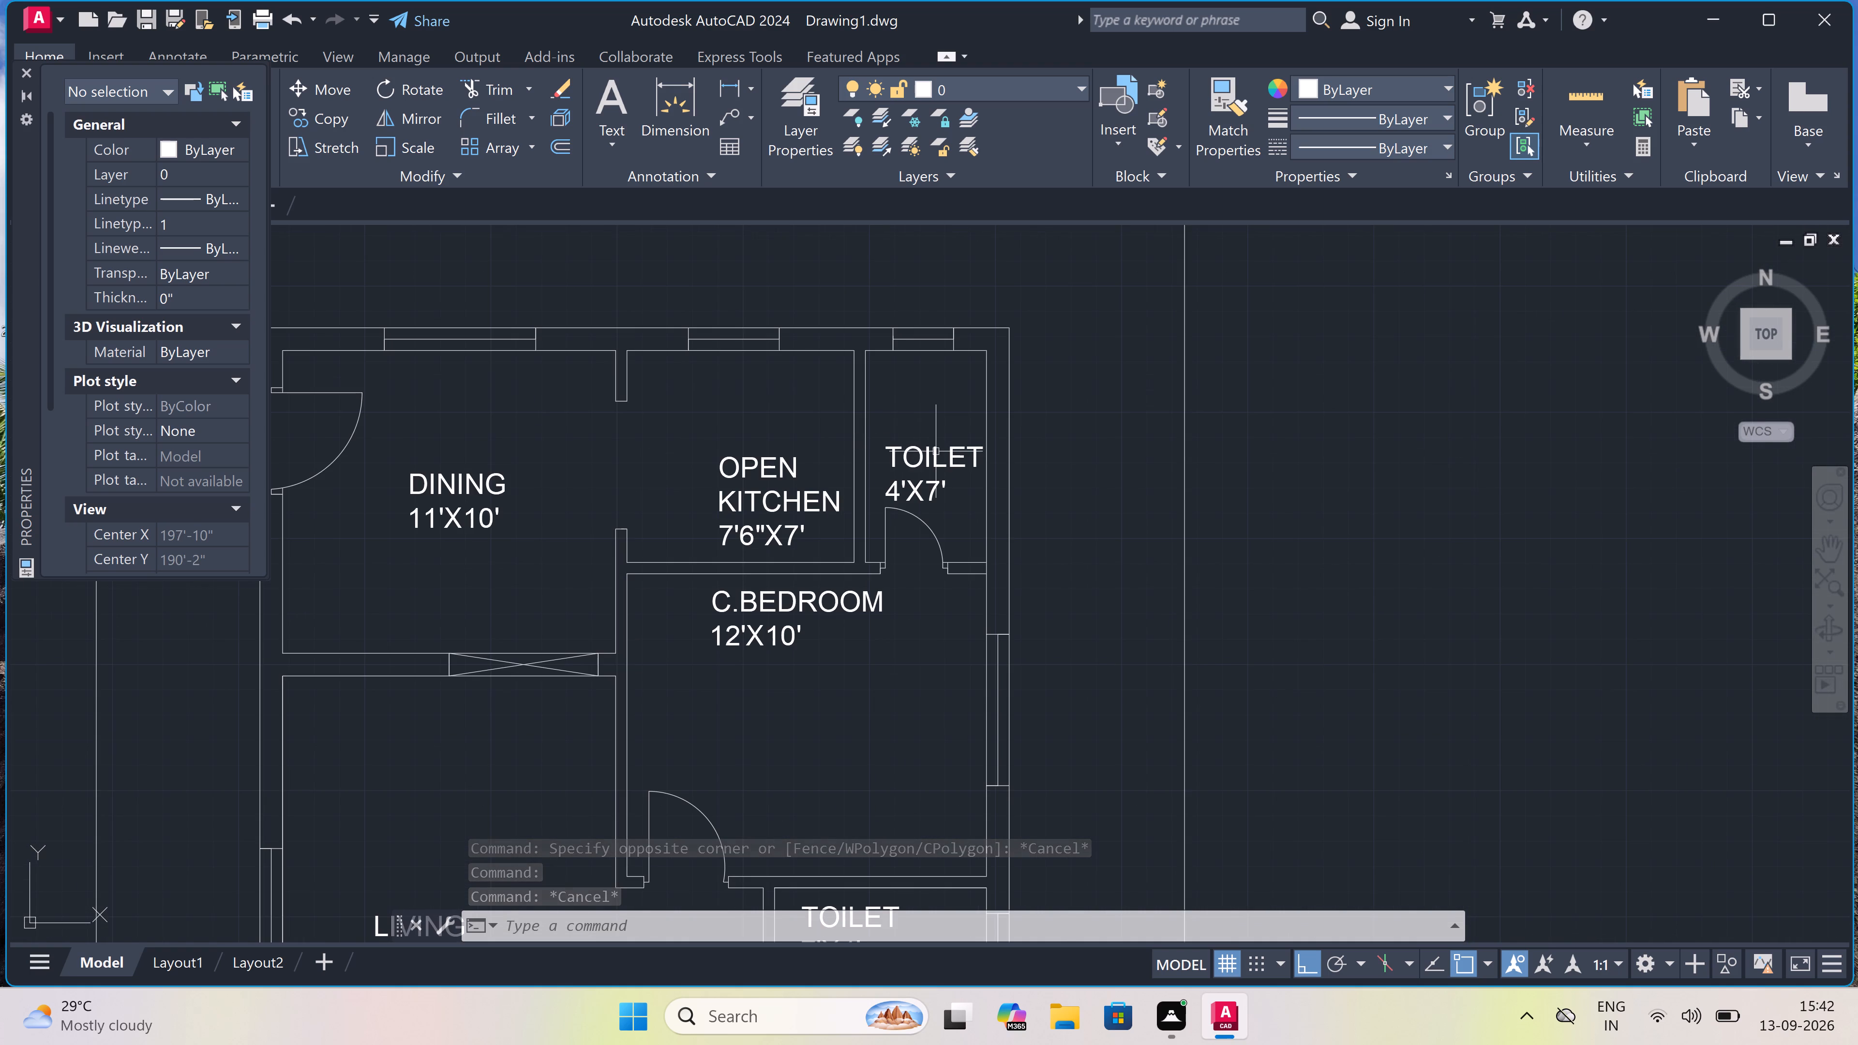
left_click(936, 451)
left_click(228, 550)
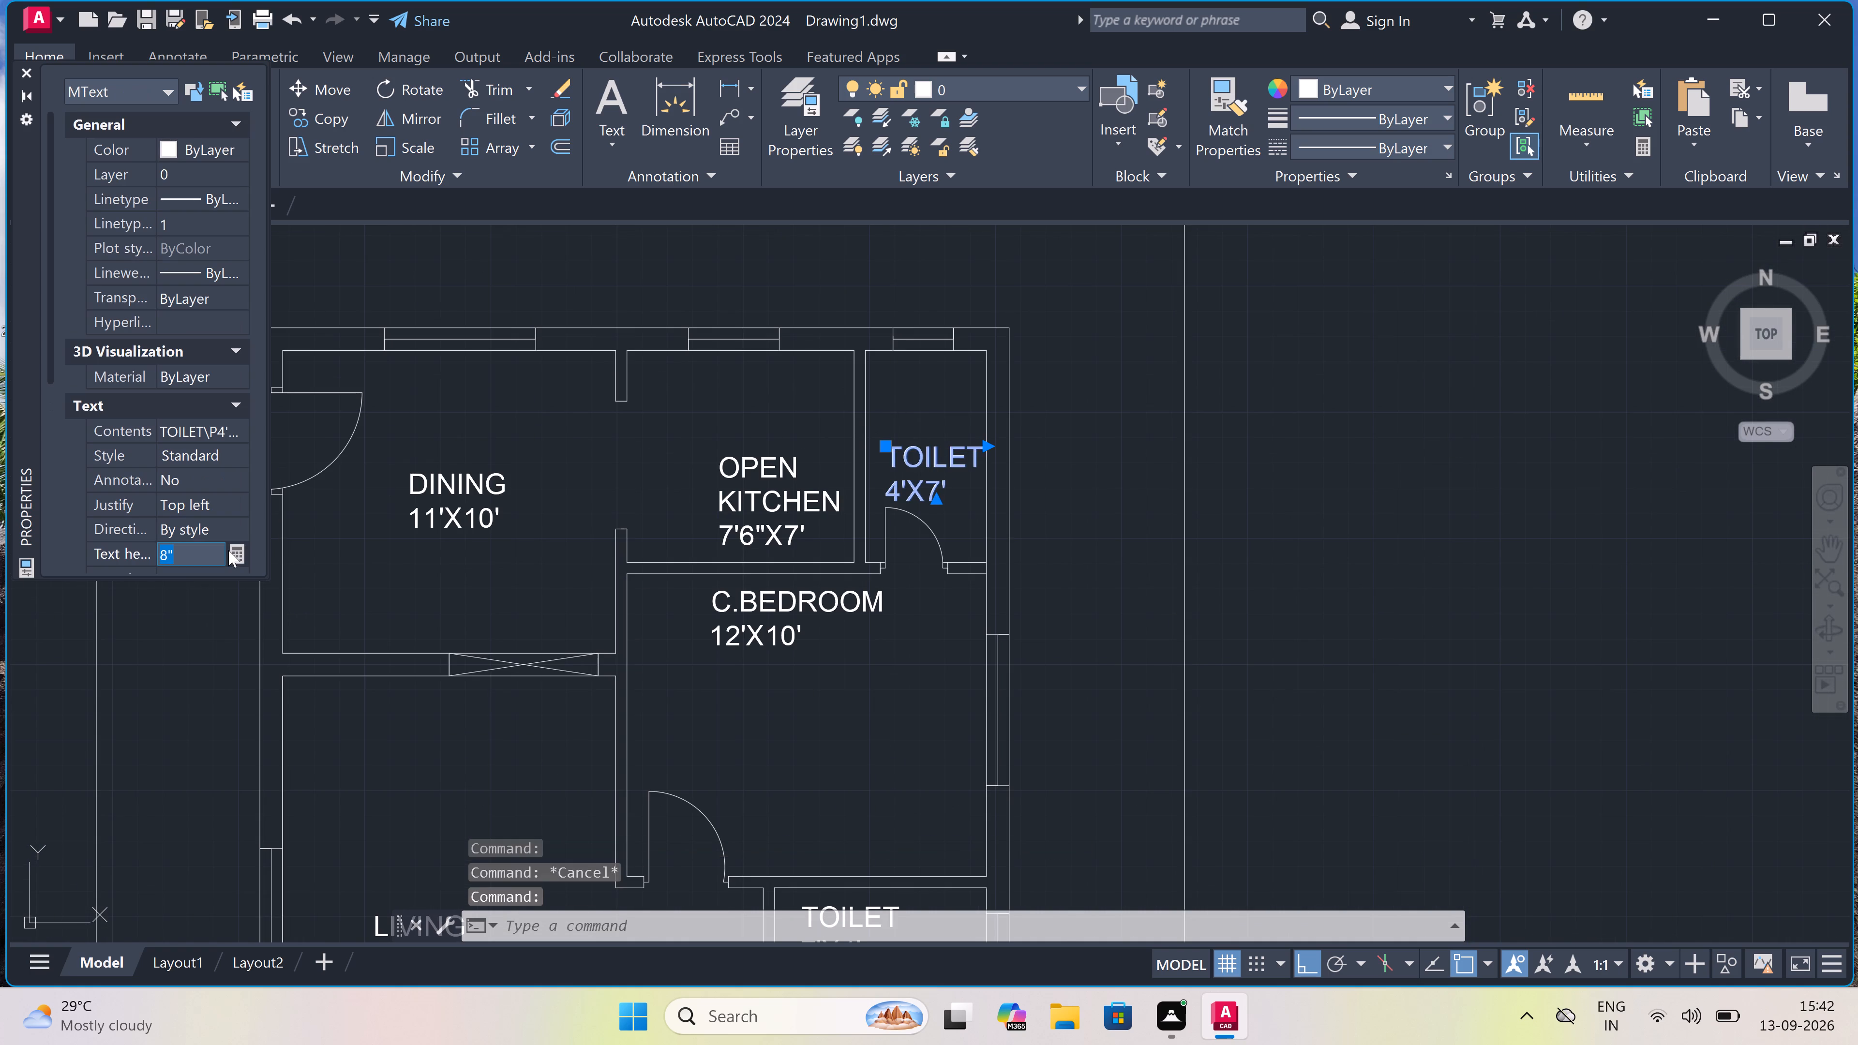
key("BackSpace")
type("6\"")
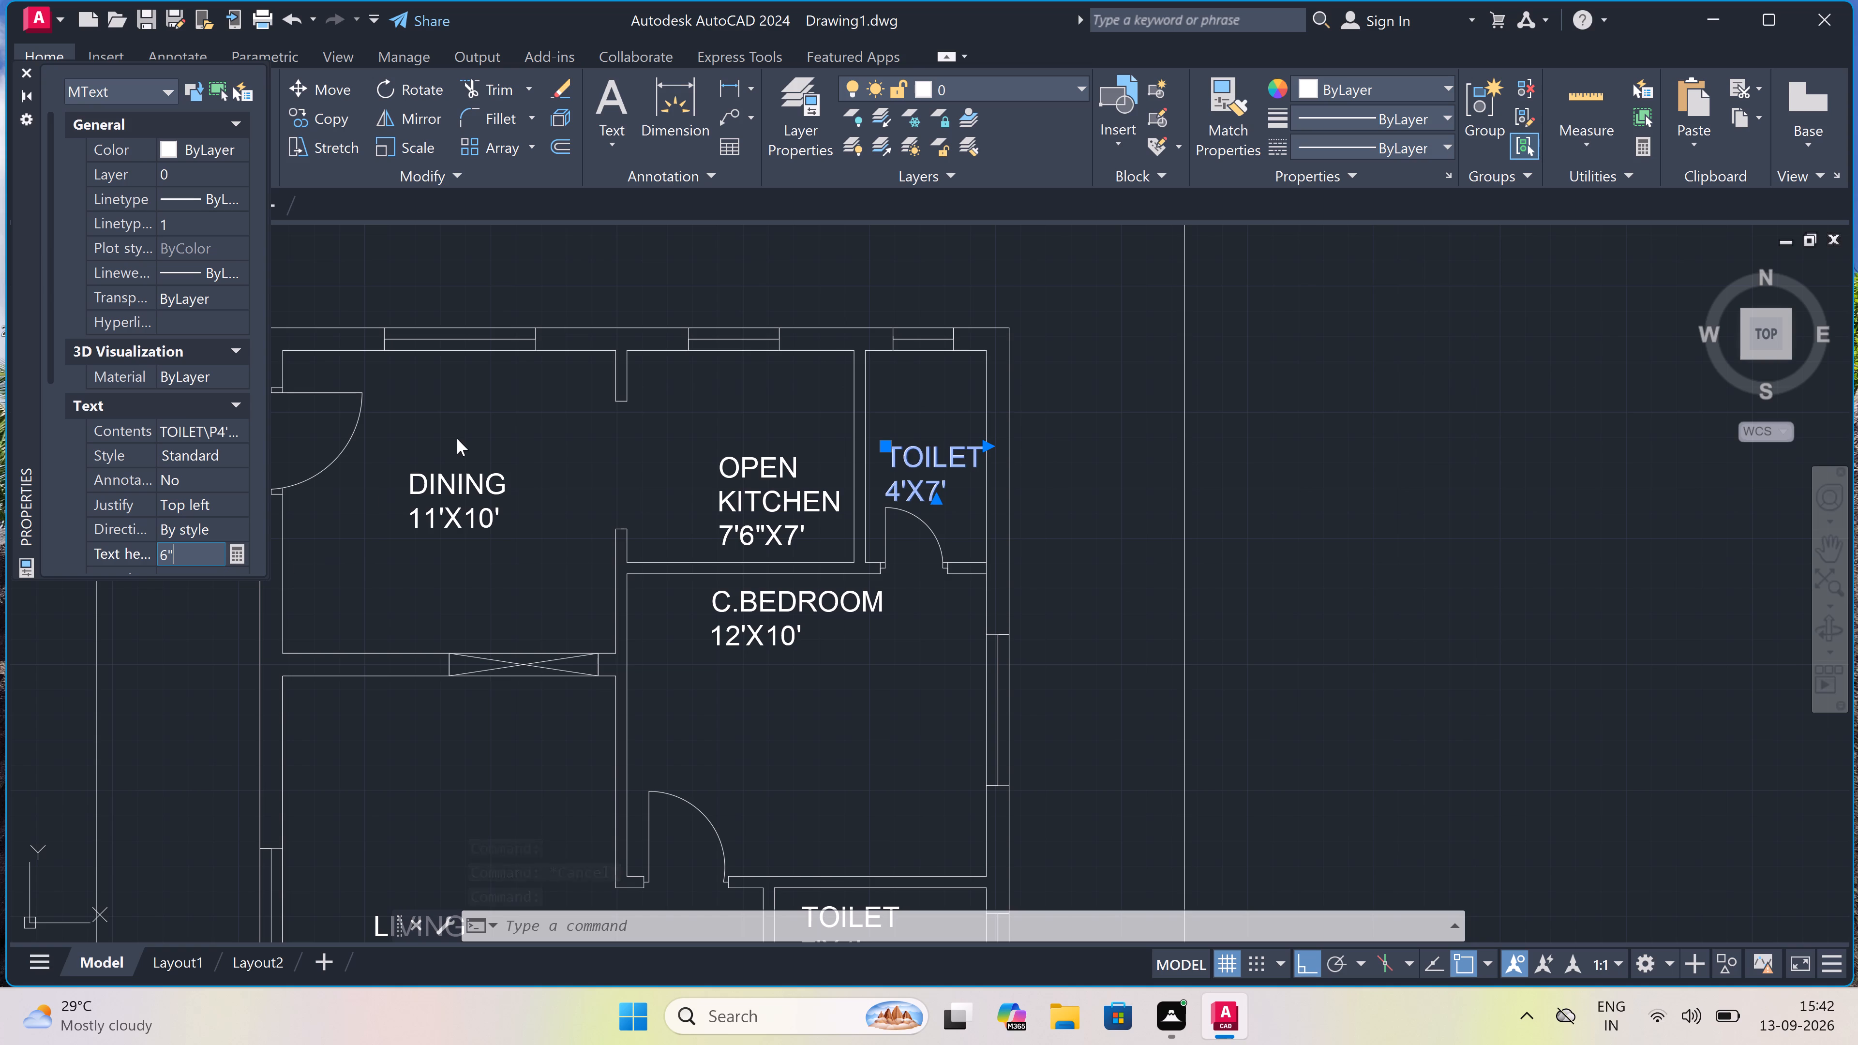
left_click(457, 438)
key("Escape")
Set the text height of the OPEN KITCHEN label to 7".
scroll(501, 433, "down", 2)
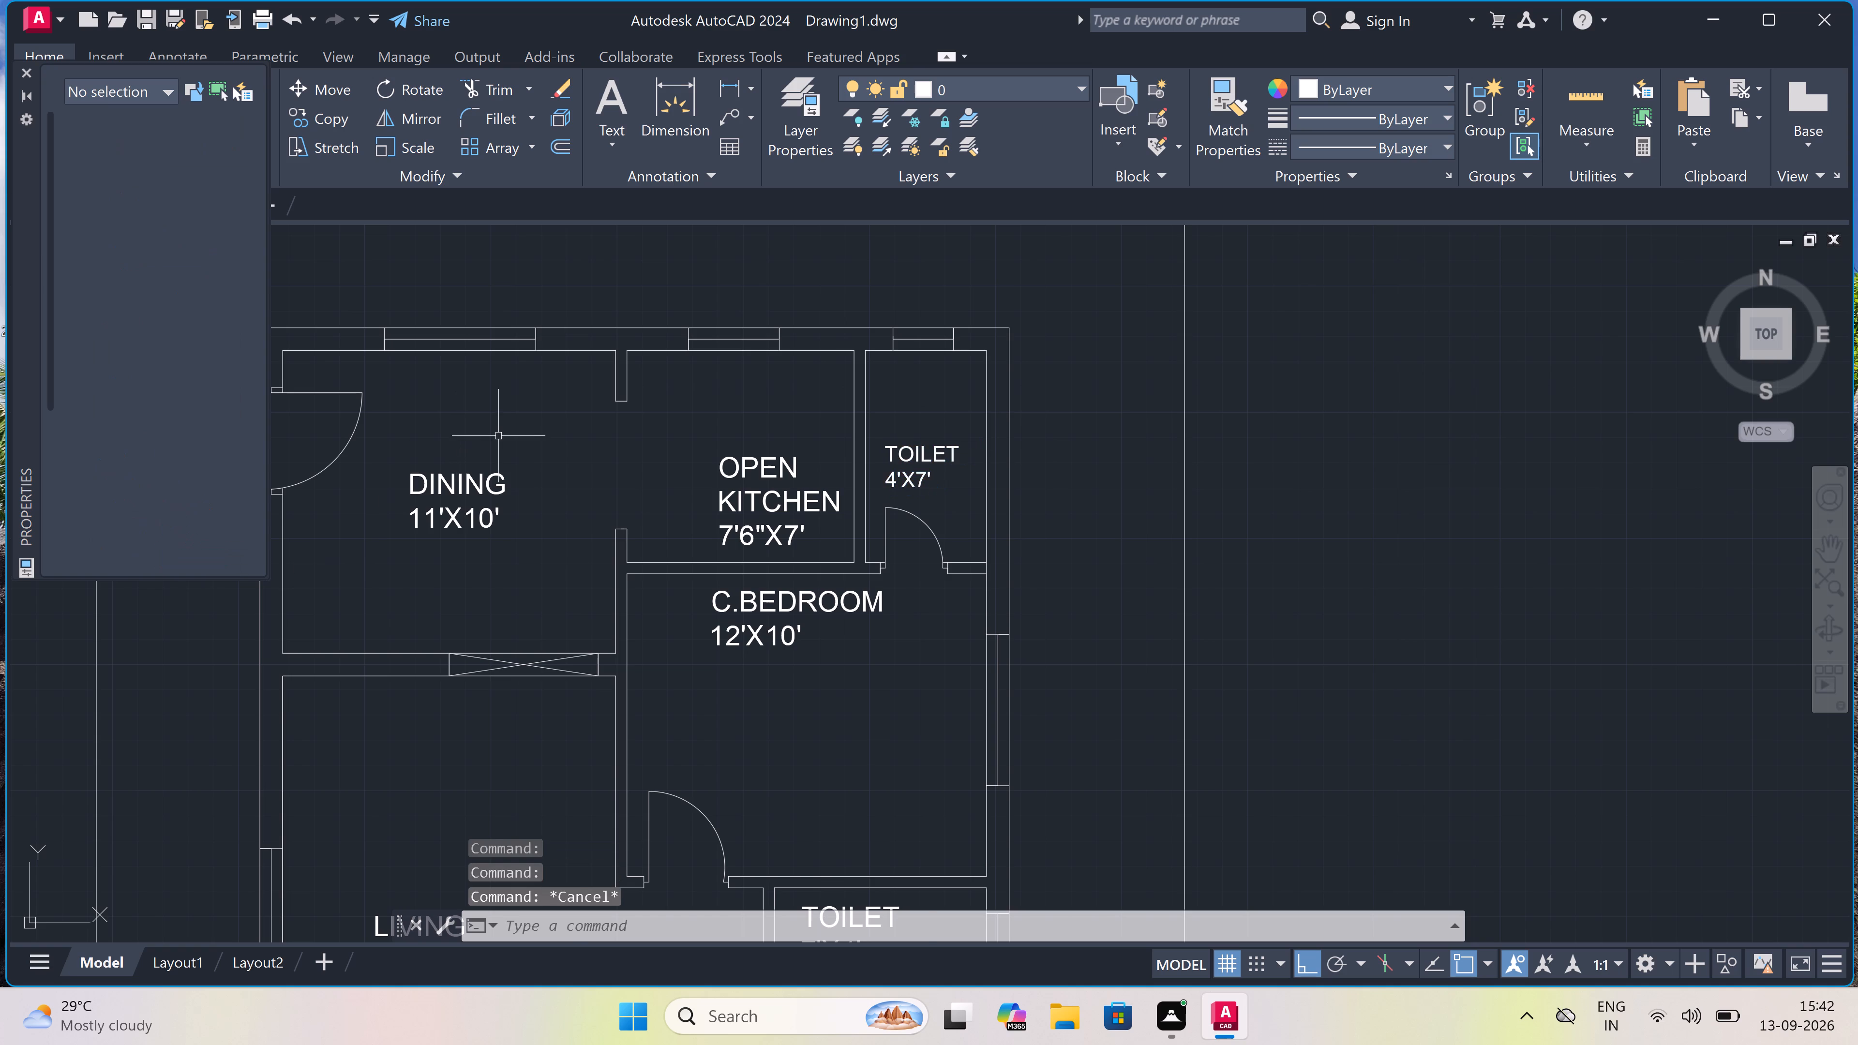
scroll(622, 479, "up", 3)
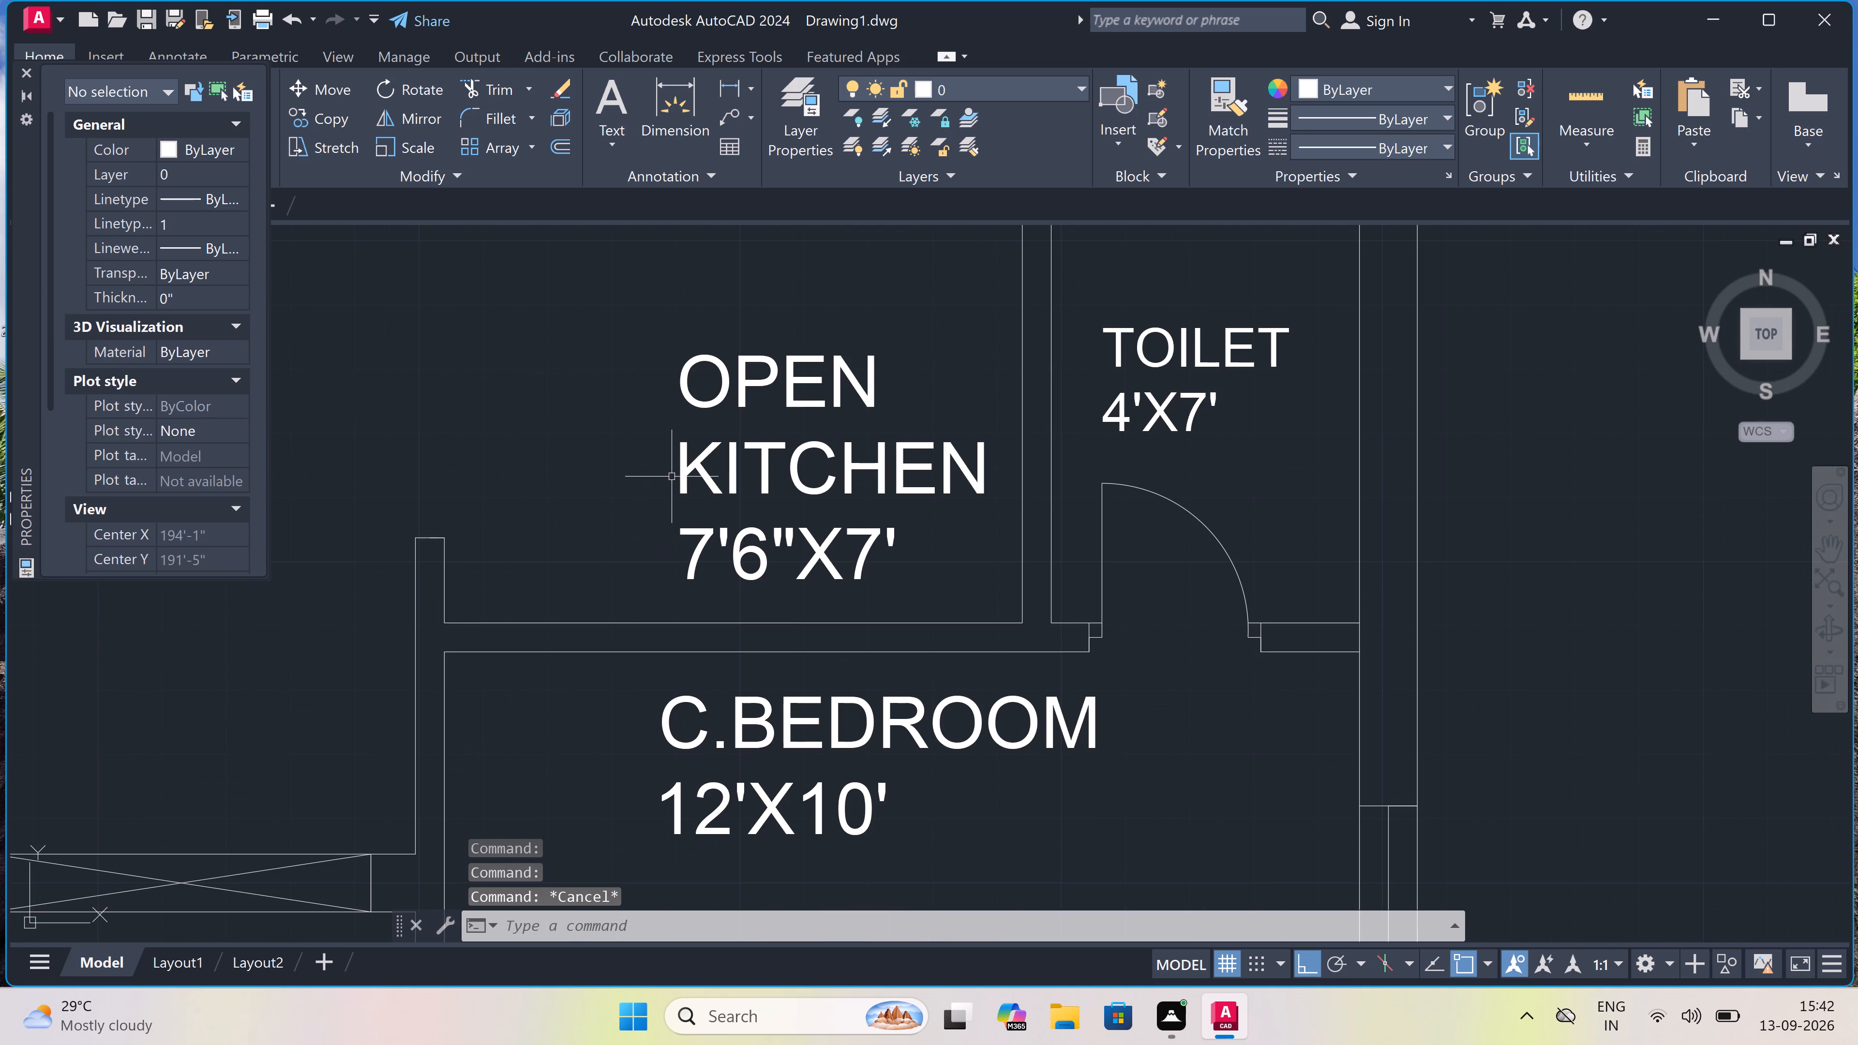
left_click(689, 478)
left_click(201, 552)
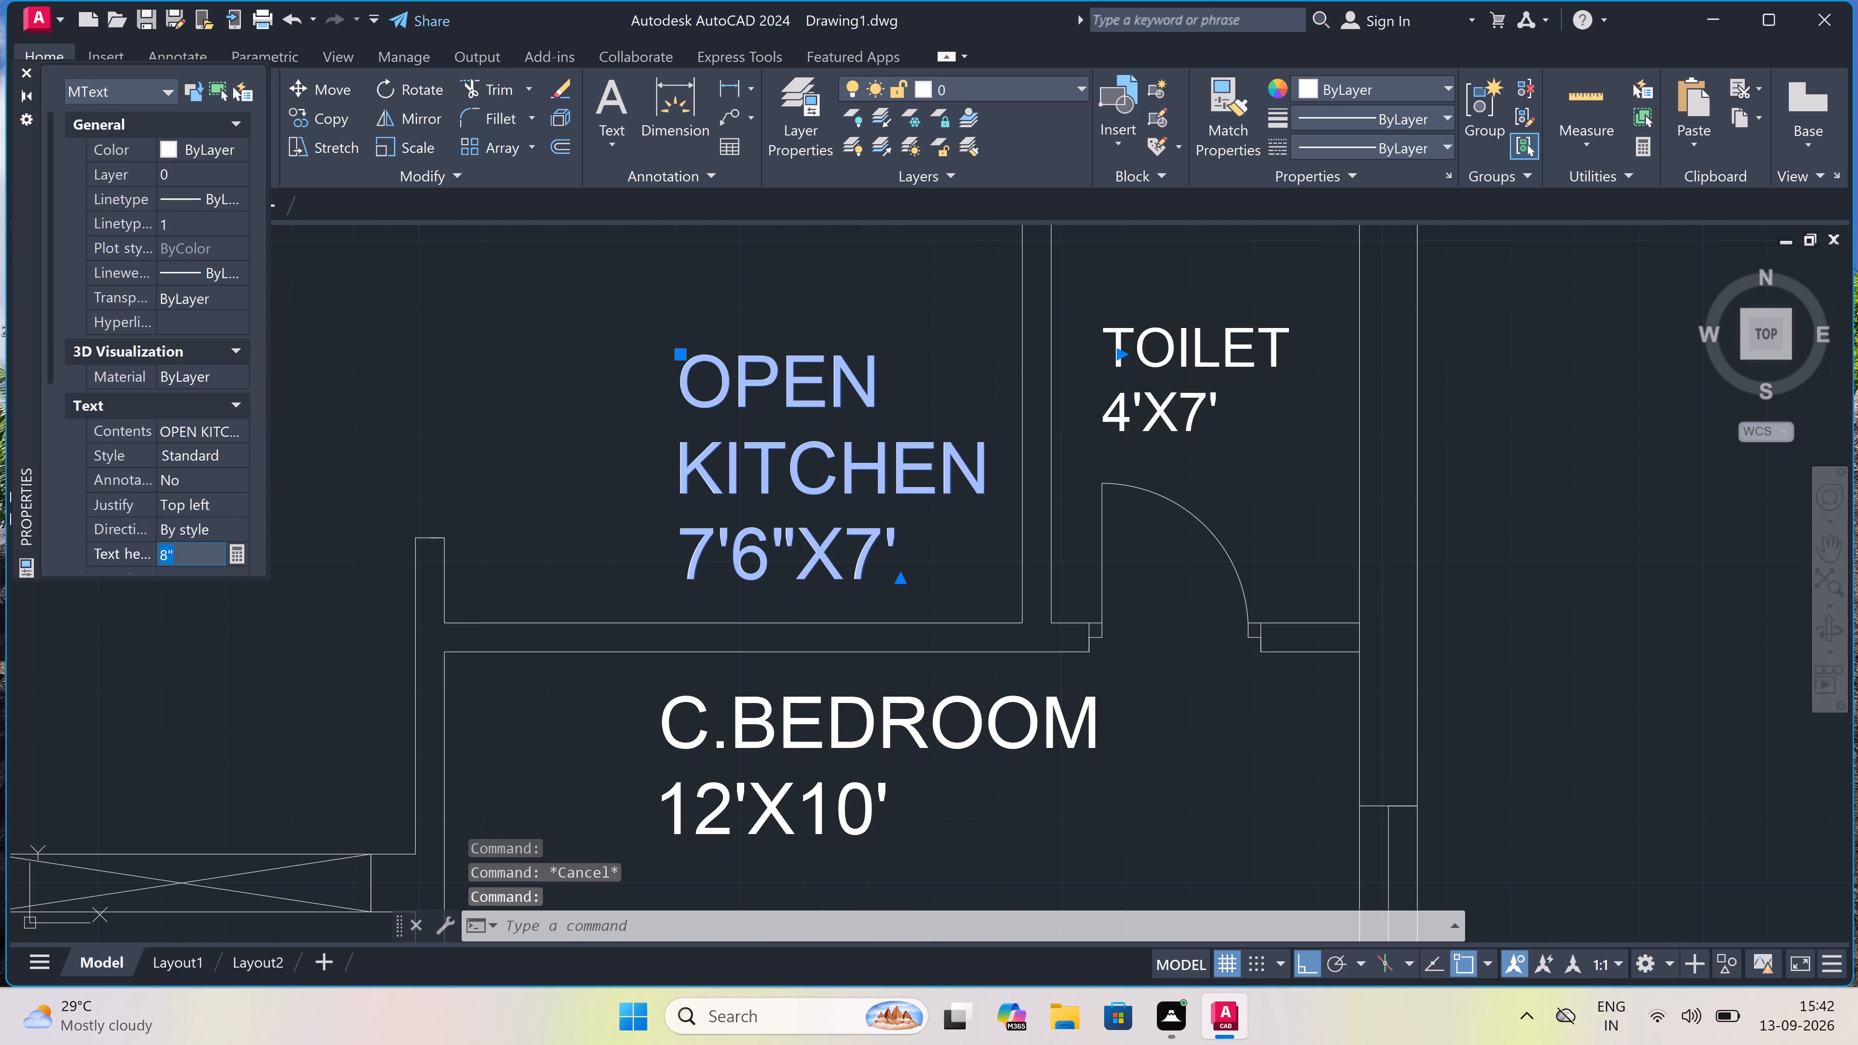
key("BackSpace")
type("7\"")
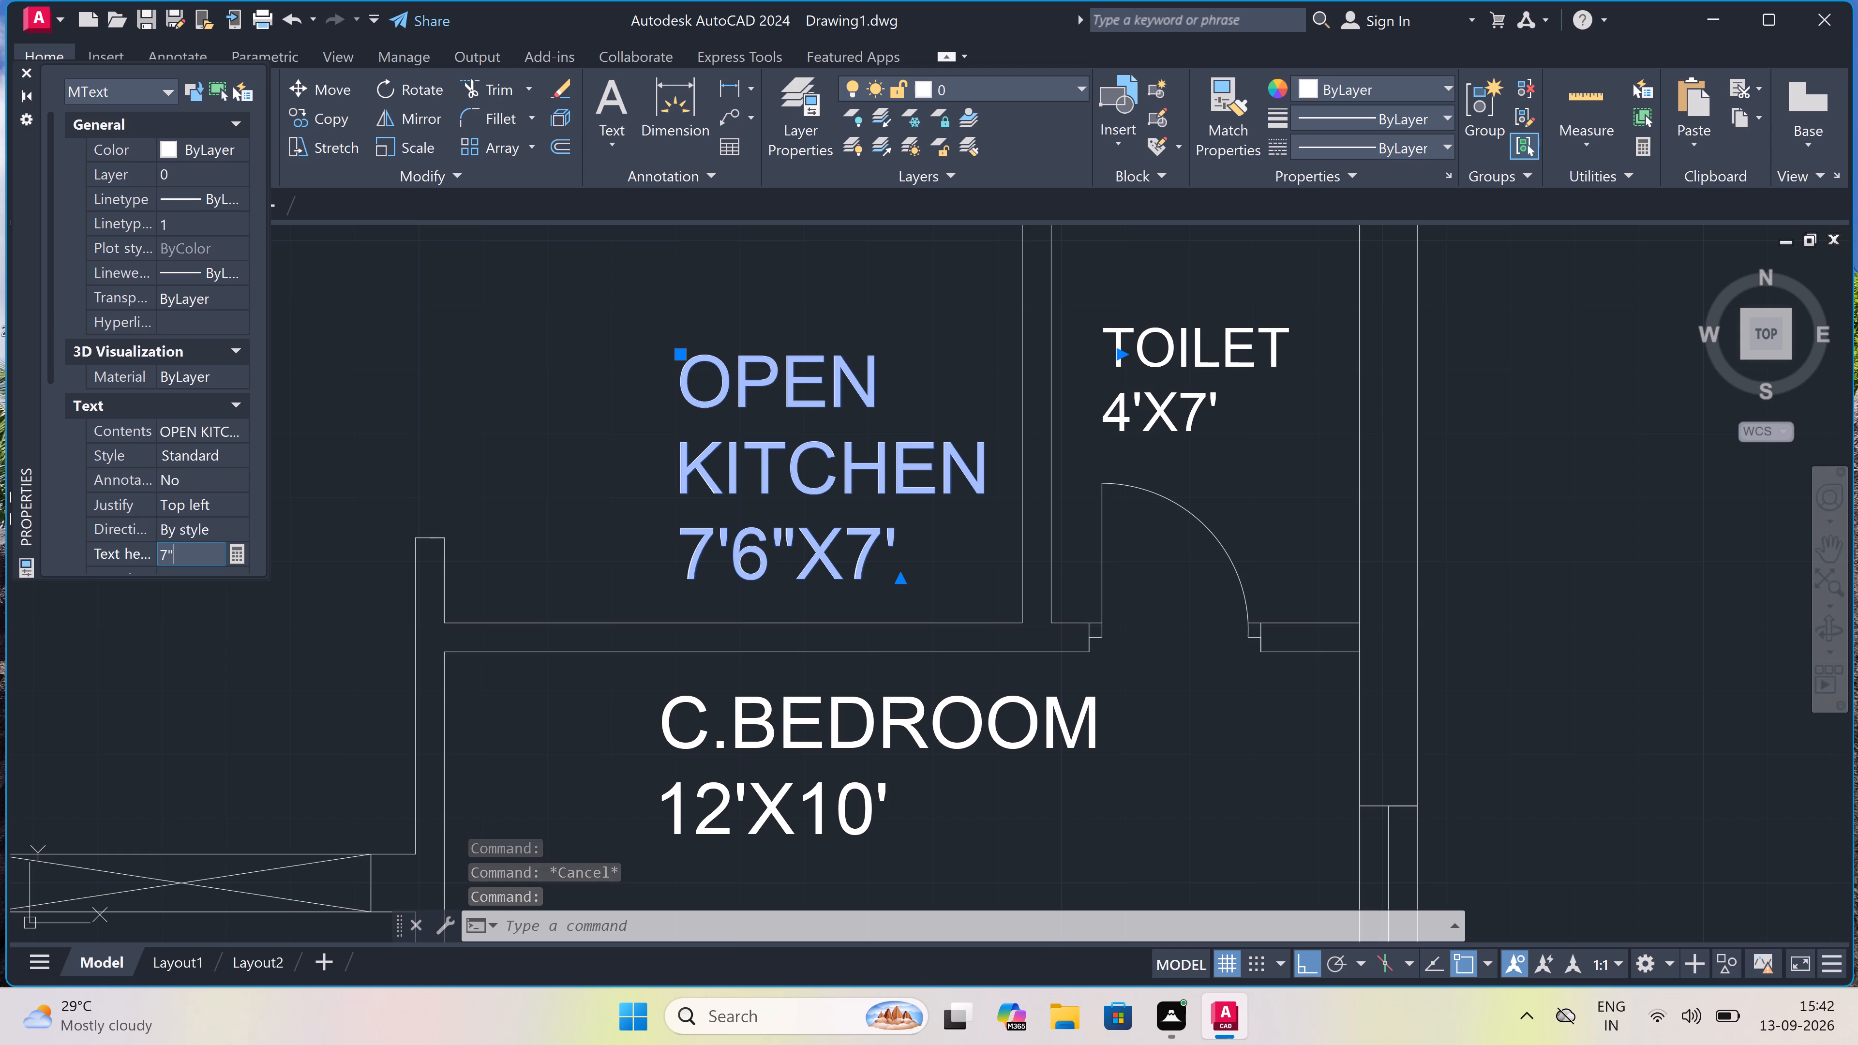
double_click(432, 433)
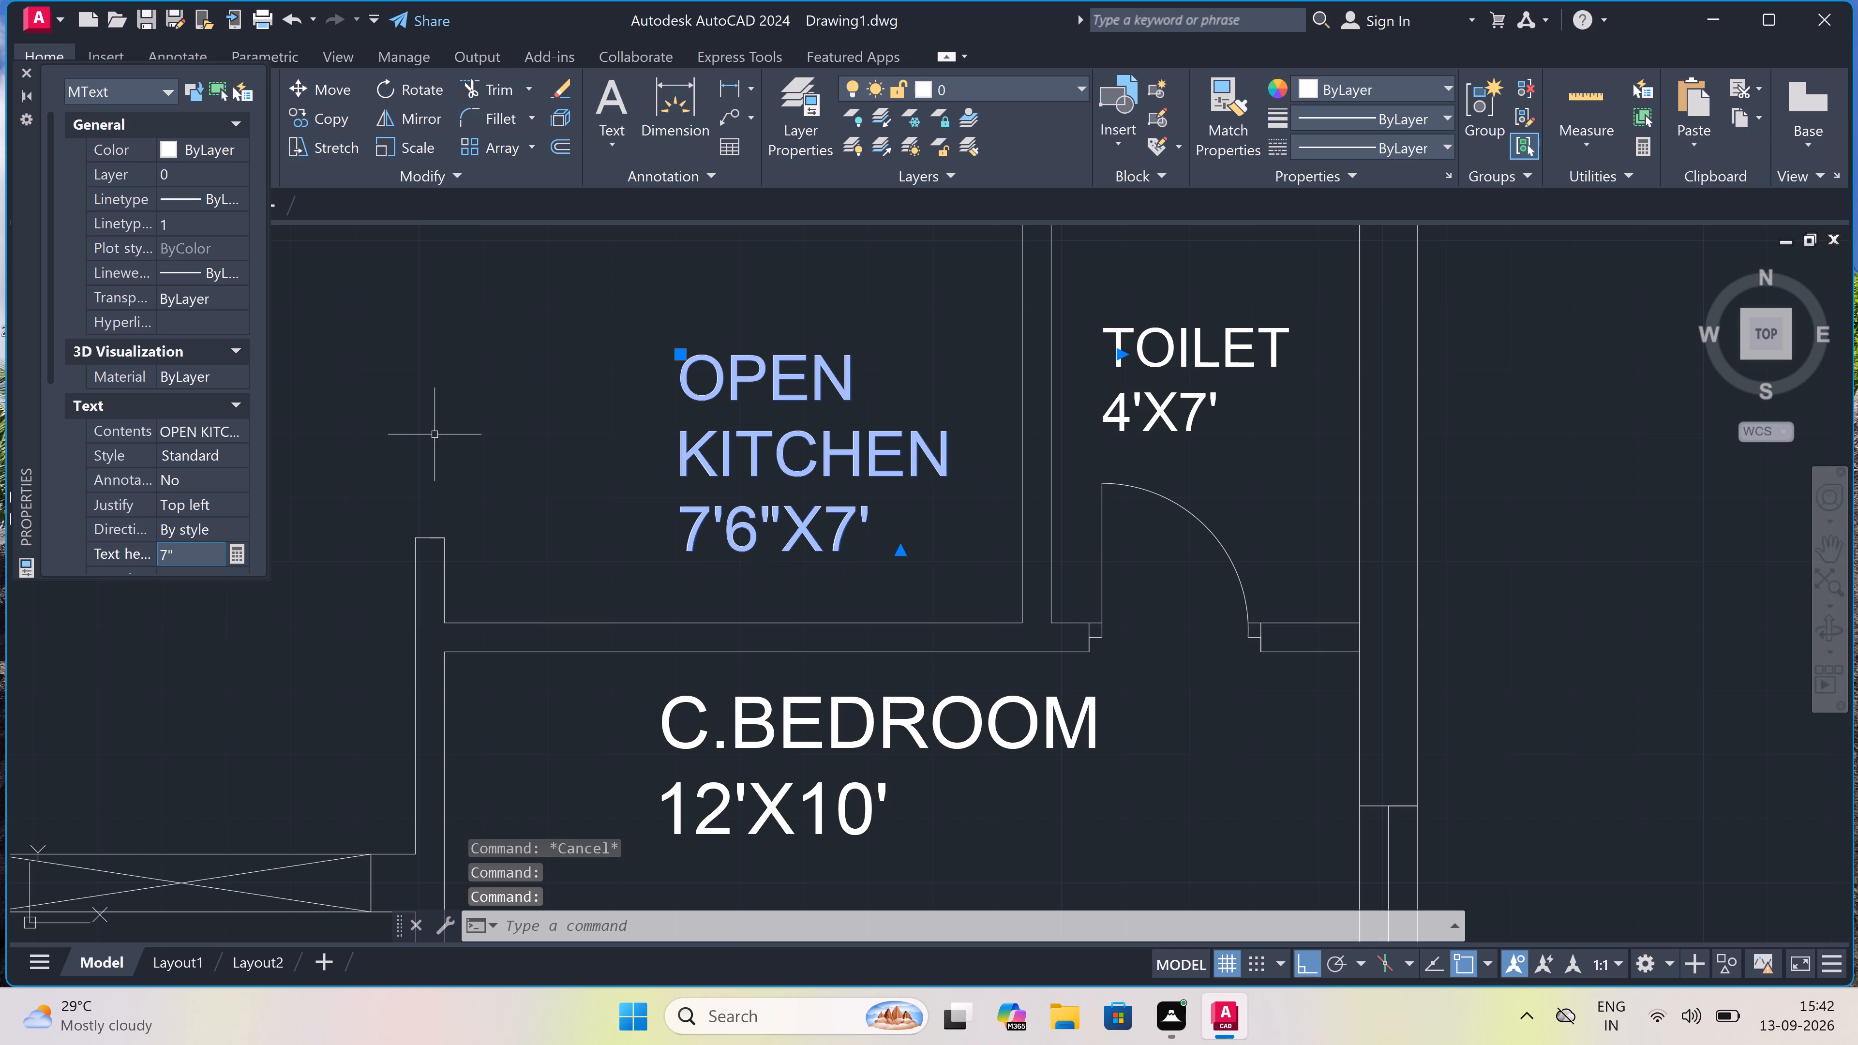
Set the text height of the OPEN KITCHEN label to 6".
left_click(196, 552)
key("BackSpace")
type("6\"")
key("BackSpace")
key("BackSpace")
key("BackSpace")
key("BackSpace")
key("BackSpace")
key("BackSpace")
key("BackSpace")
key("BackSpace")
key("BackSpace")
key("BackSpace")
key("BackSpace")
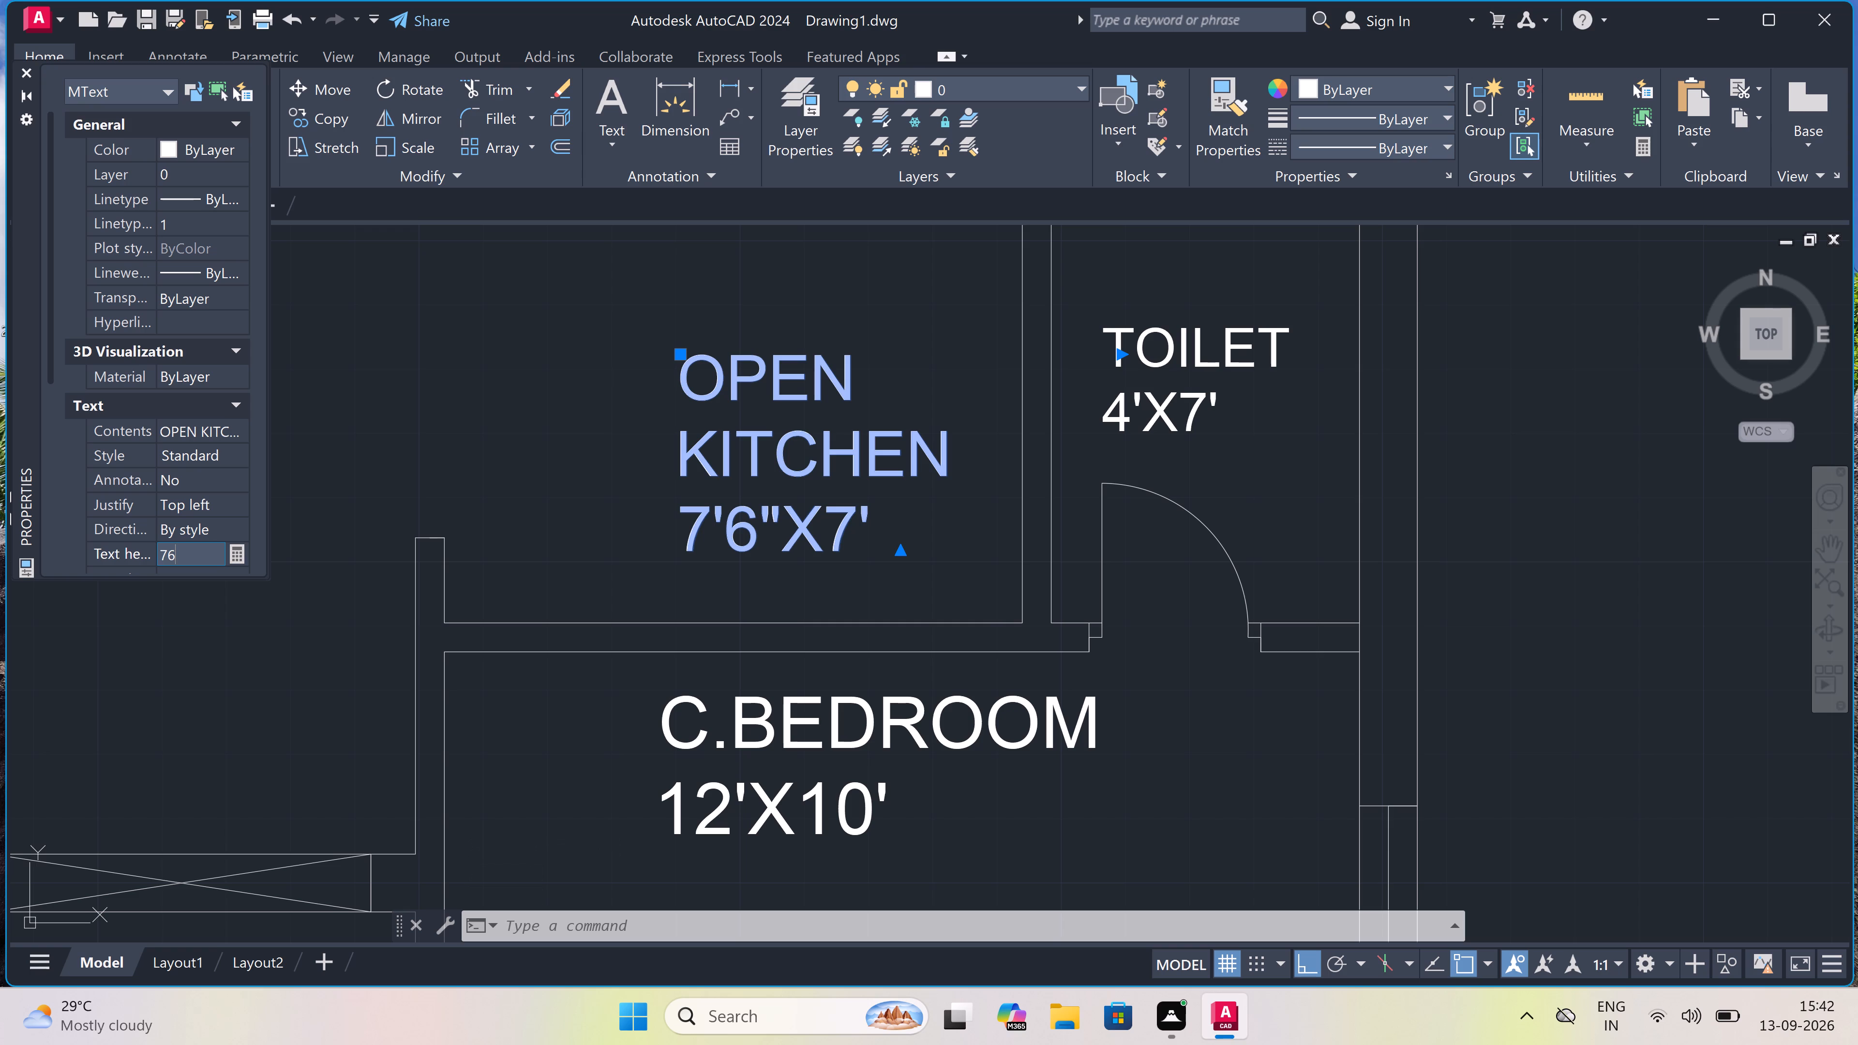
type("6\"")
left_click(521, 403)
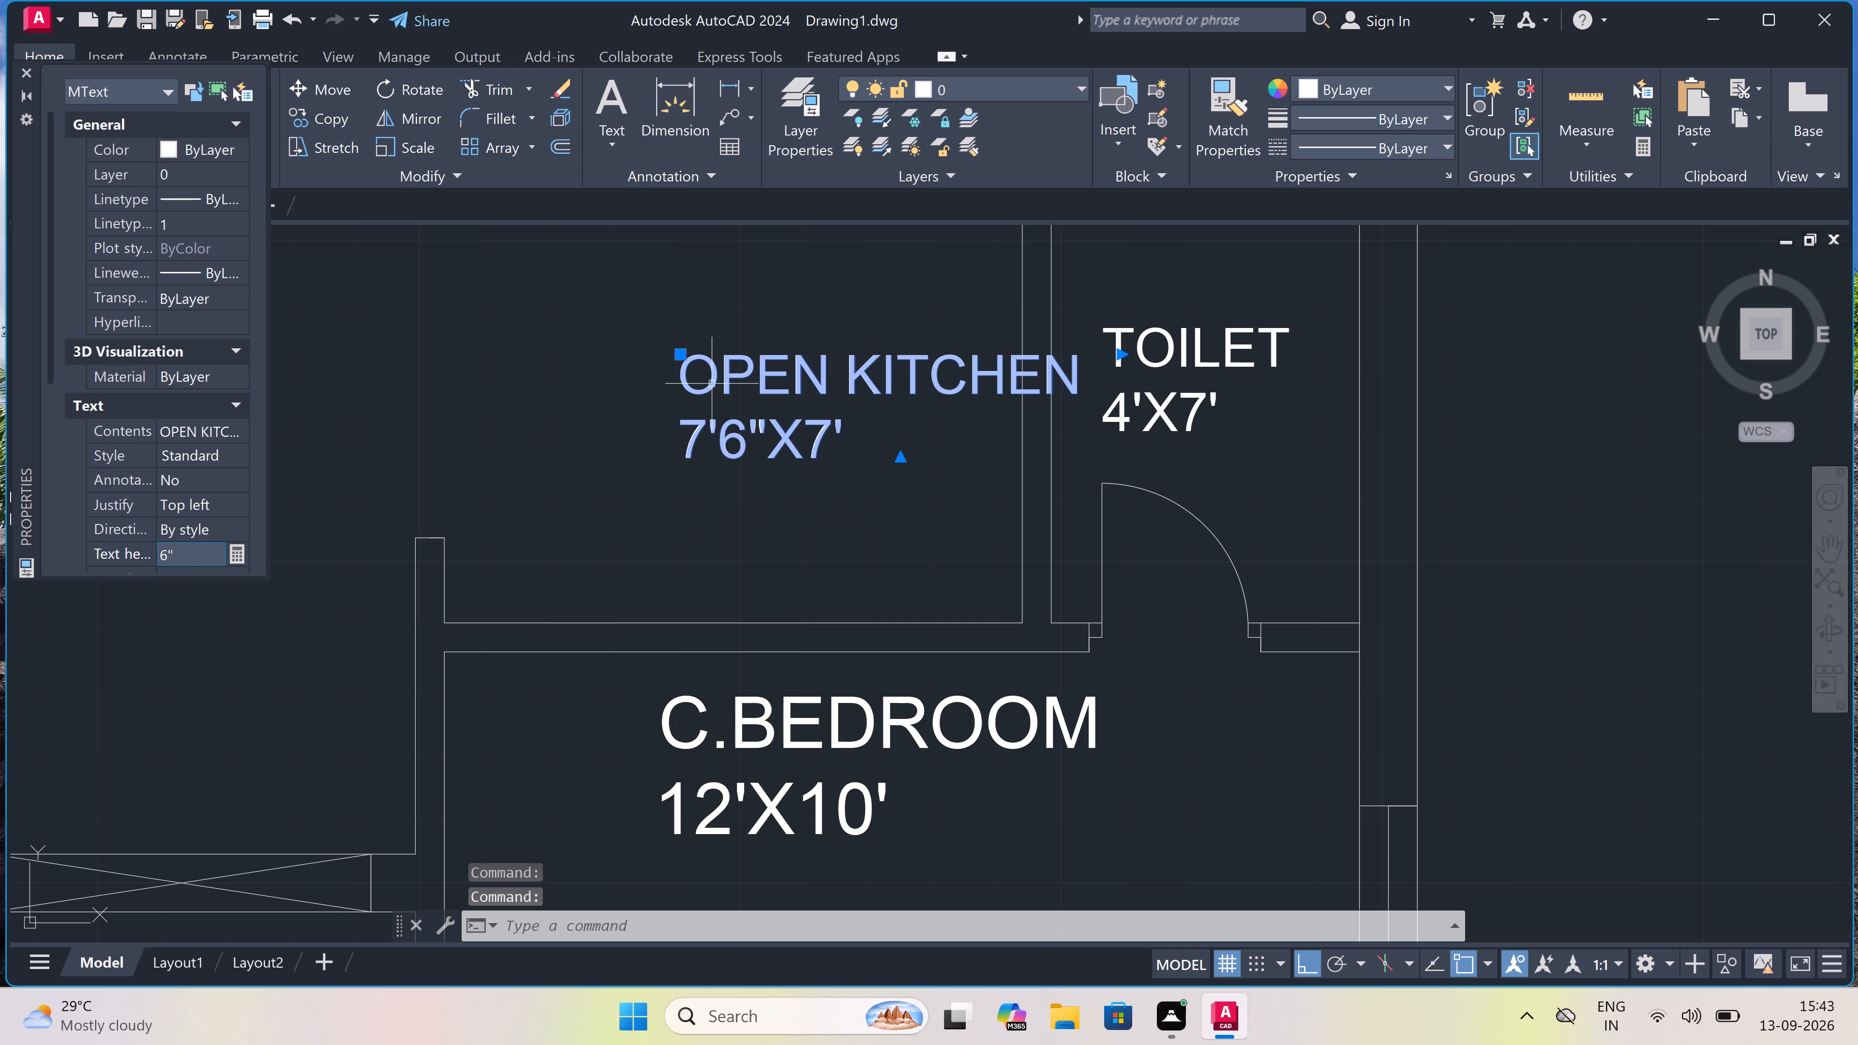
Move the OPEN KITCHEN label horizontally away from the toilet wall so it sits inside the kitchen.
left_click_drag(679, 357, 644, 370)
left_click(515, 391)
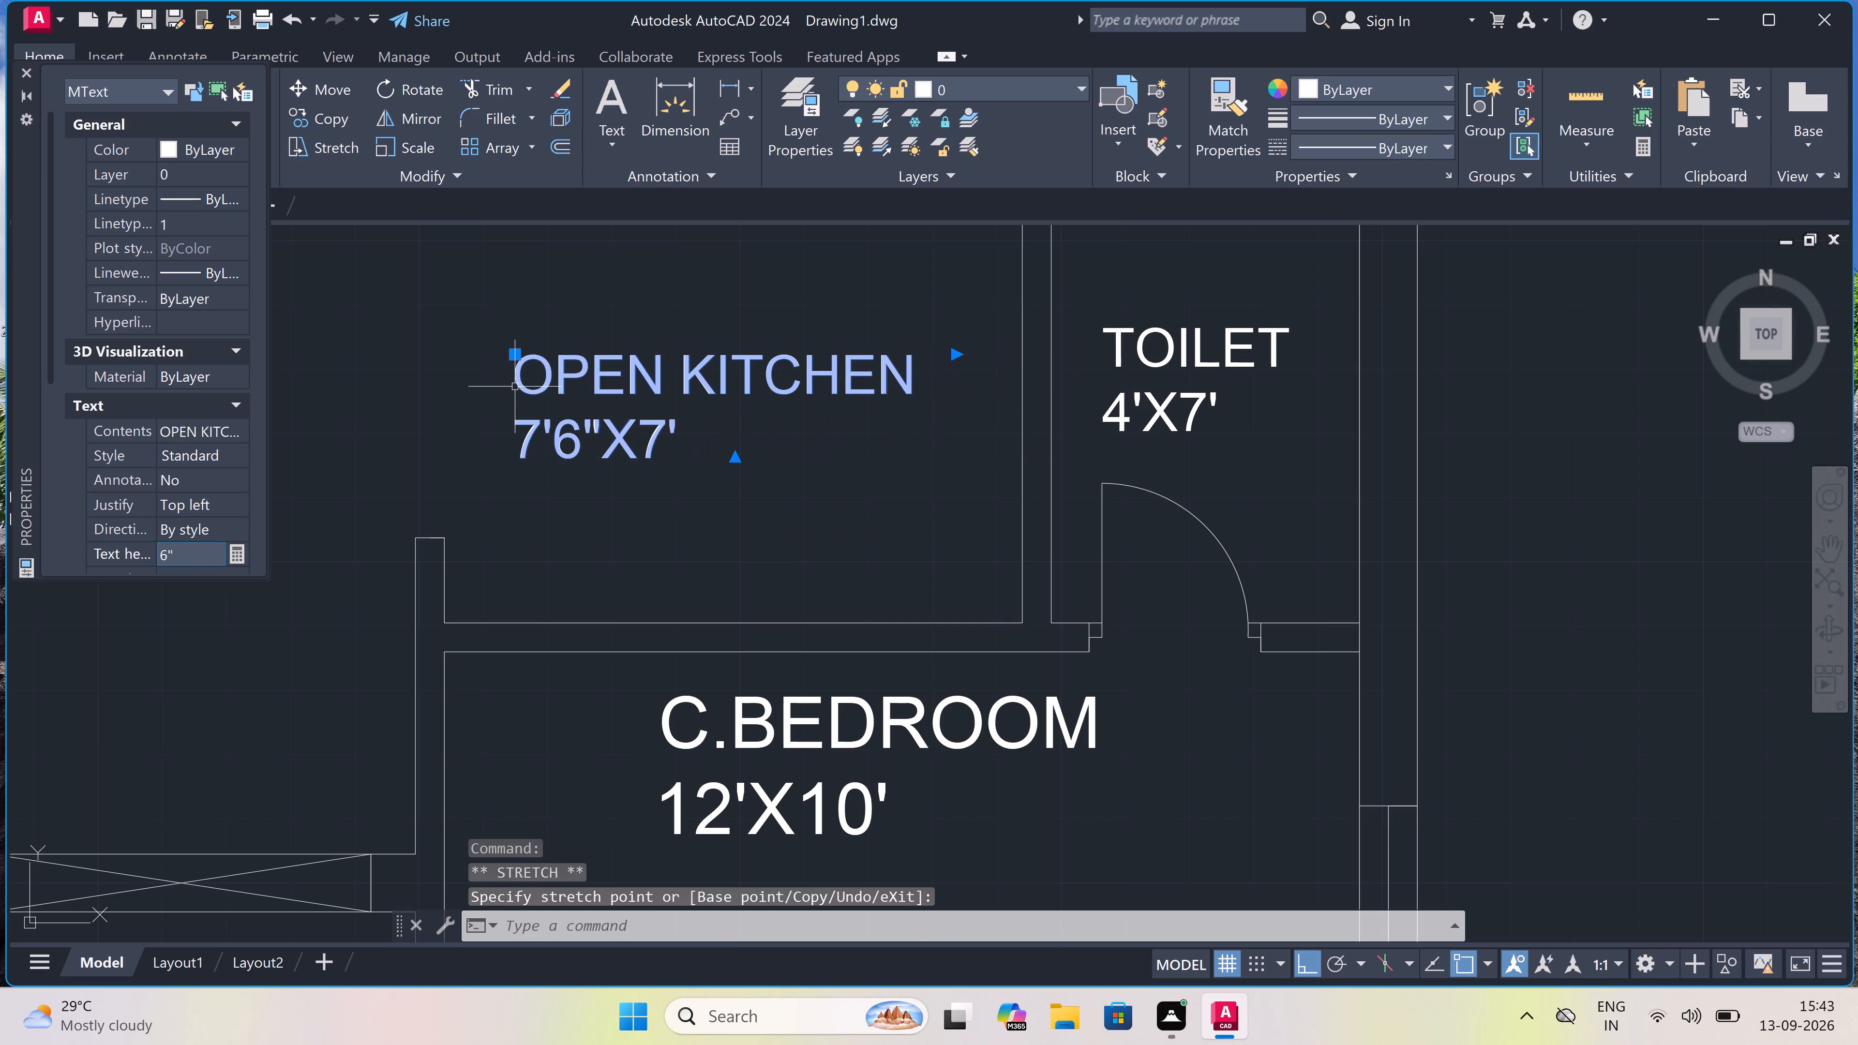
key("Escape")
Set the text height of the 7'X4' TOILET label above the master bedroom to 6".
scroll(570, 352, "down", 4)
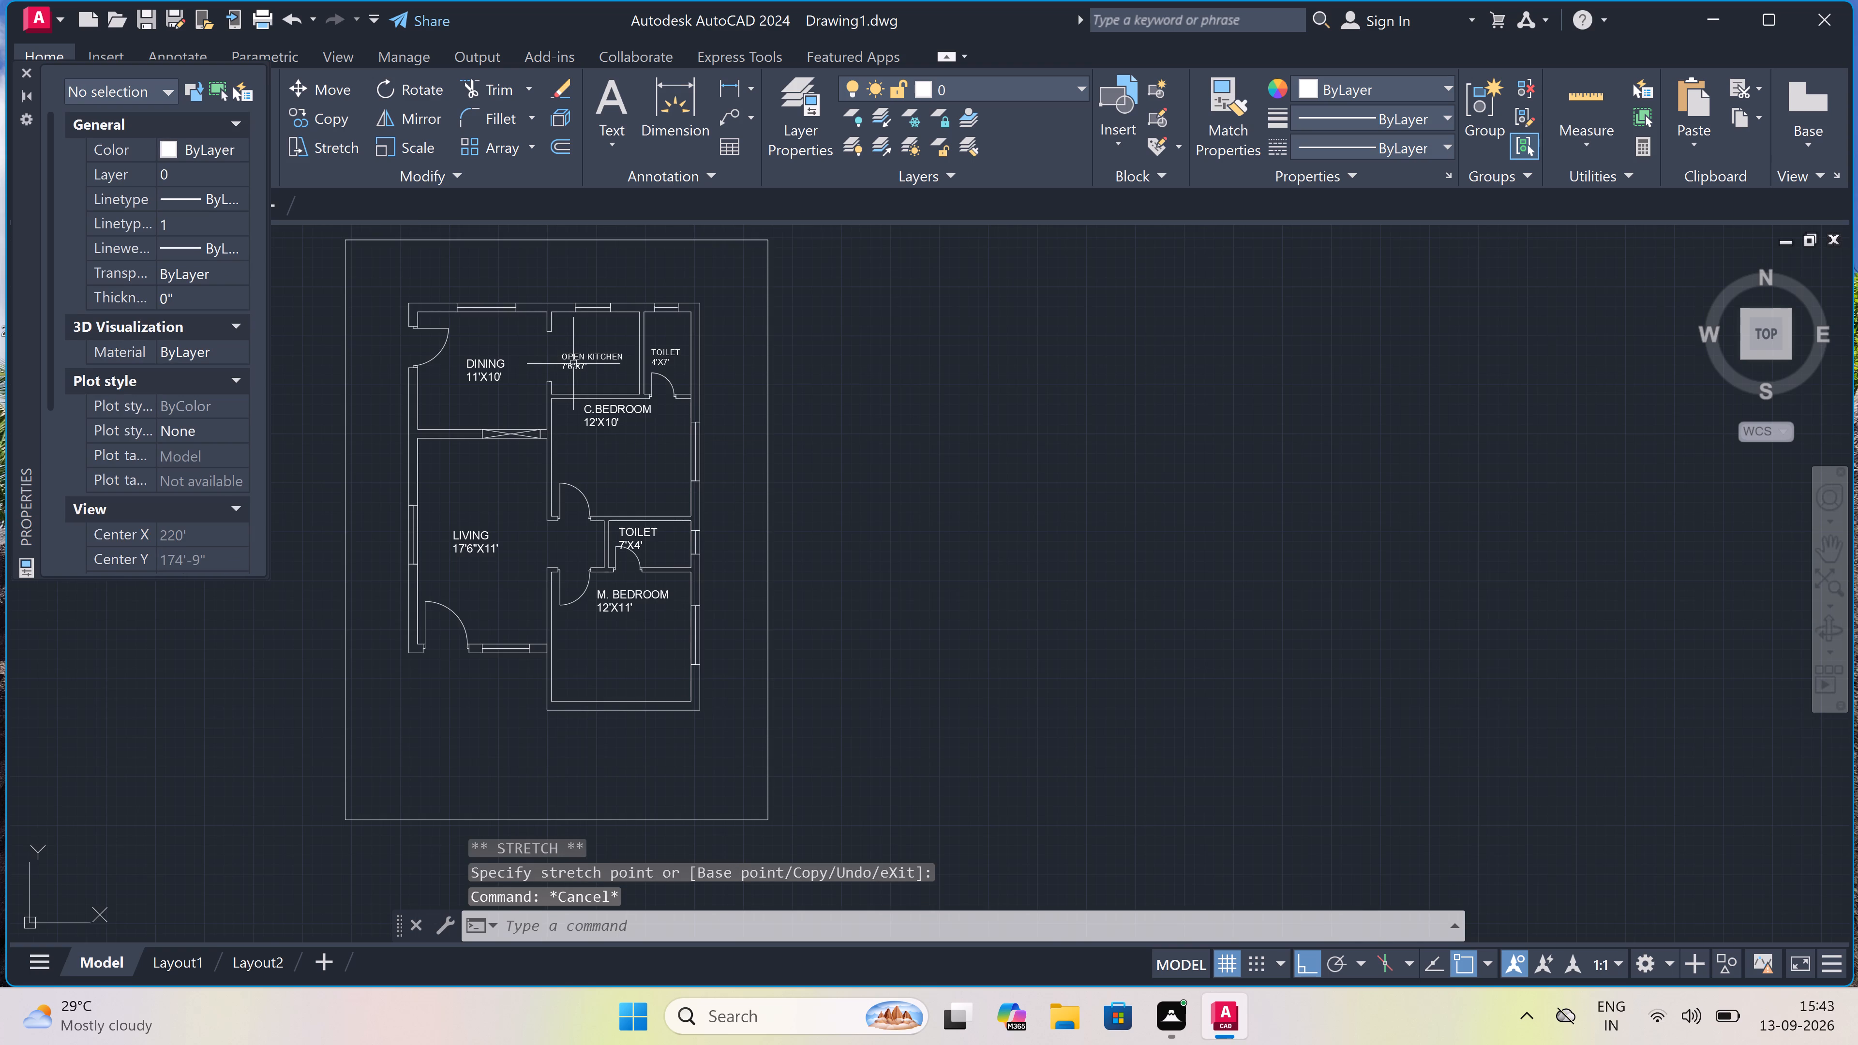
scroll(579, 557, "up", 2)
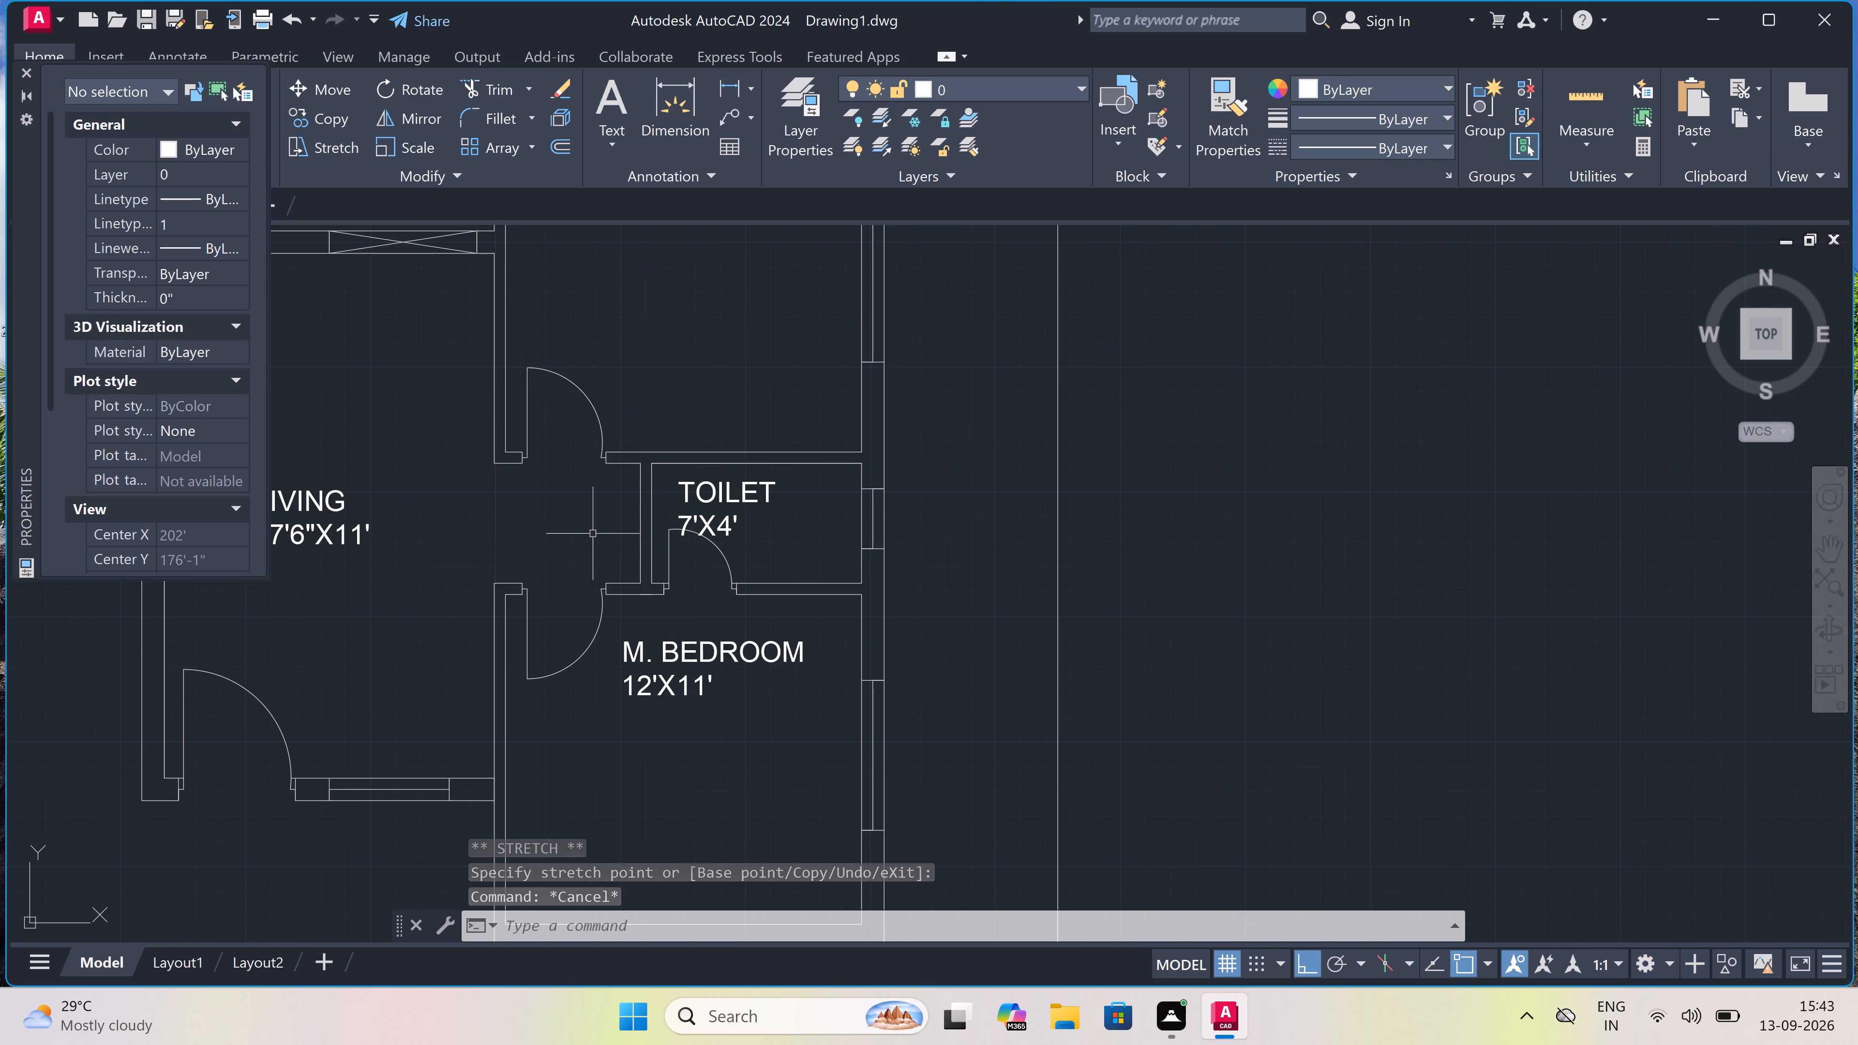
scroll(675, 490, "up", 3)
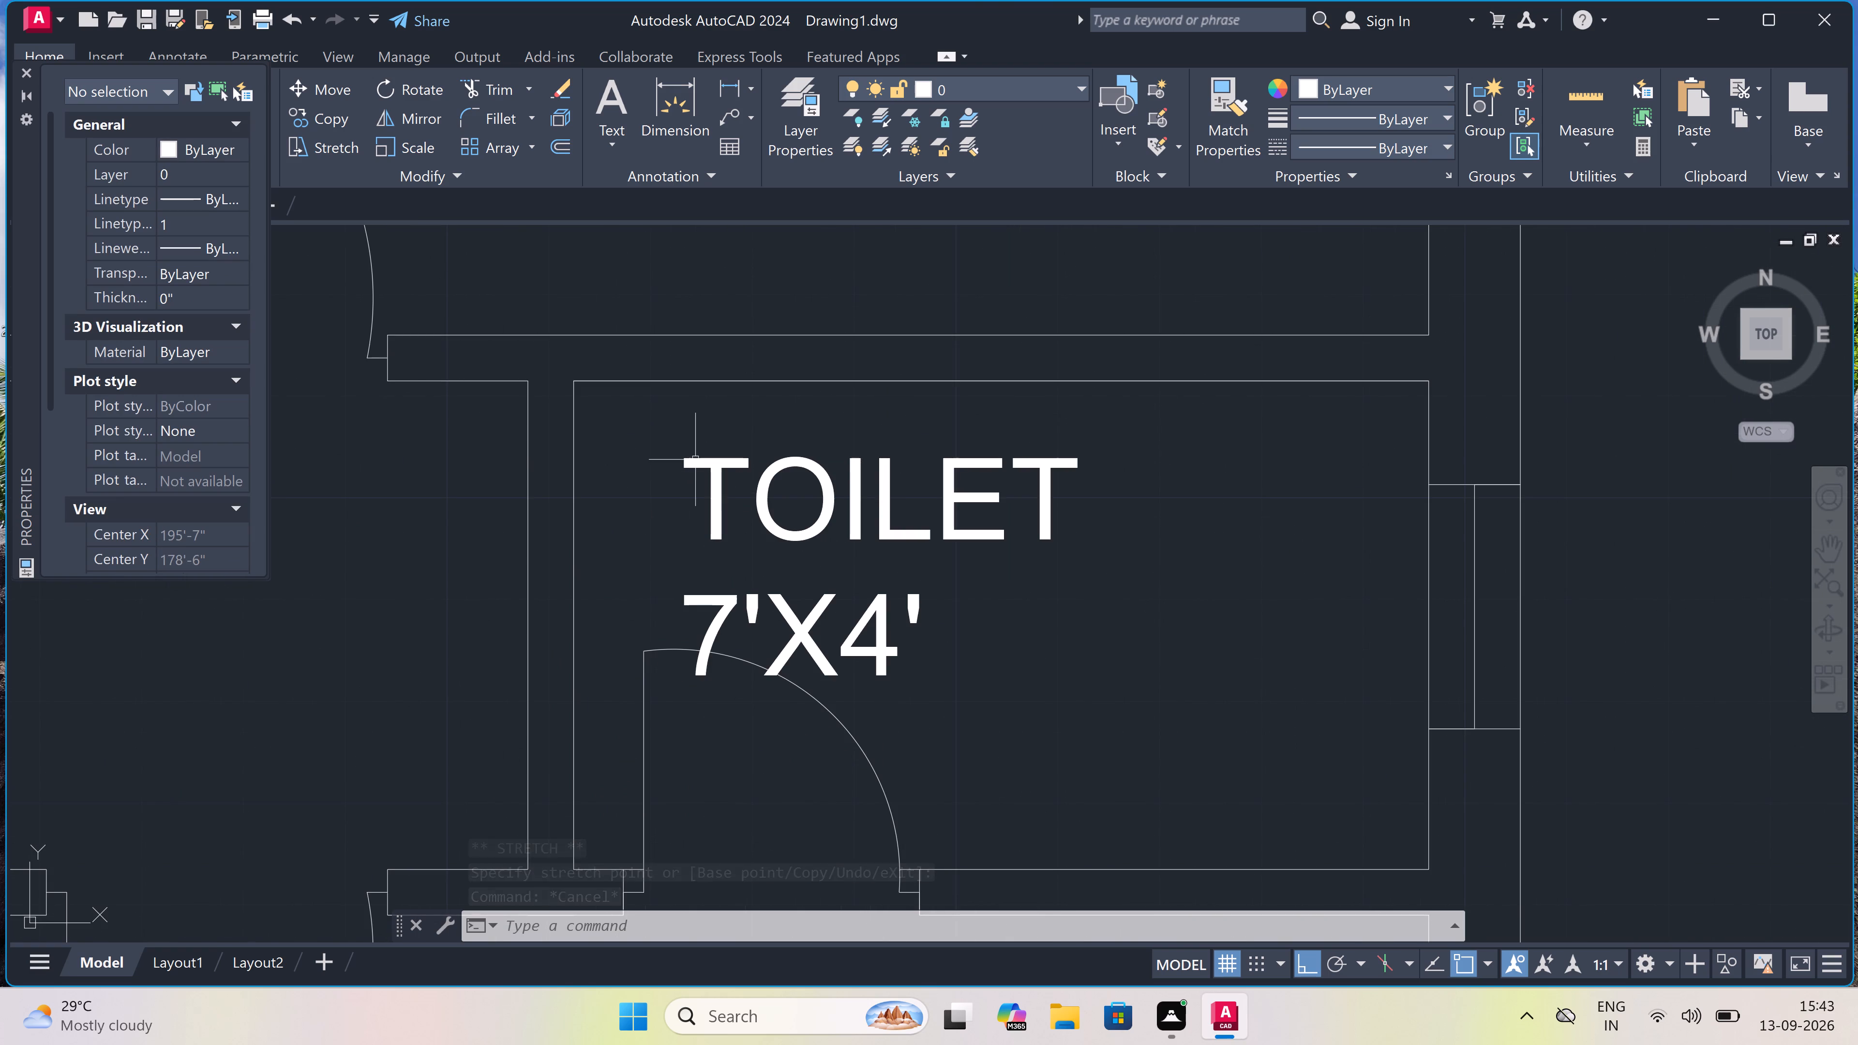
left_click(695, 459)
left_click(206, 564)
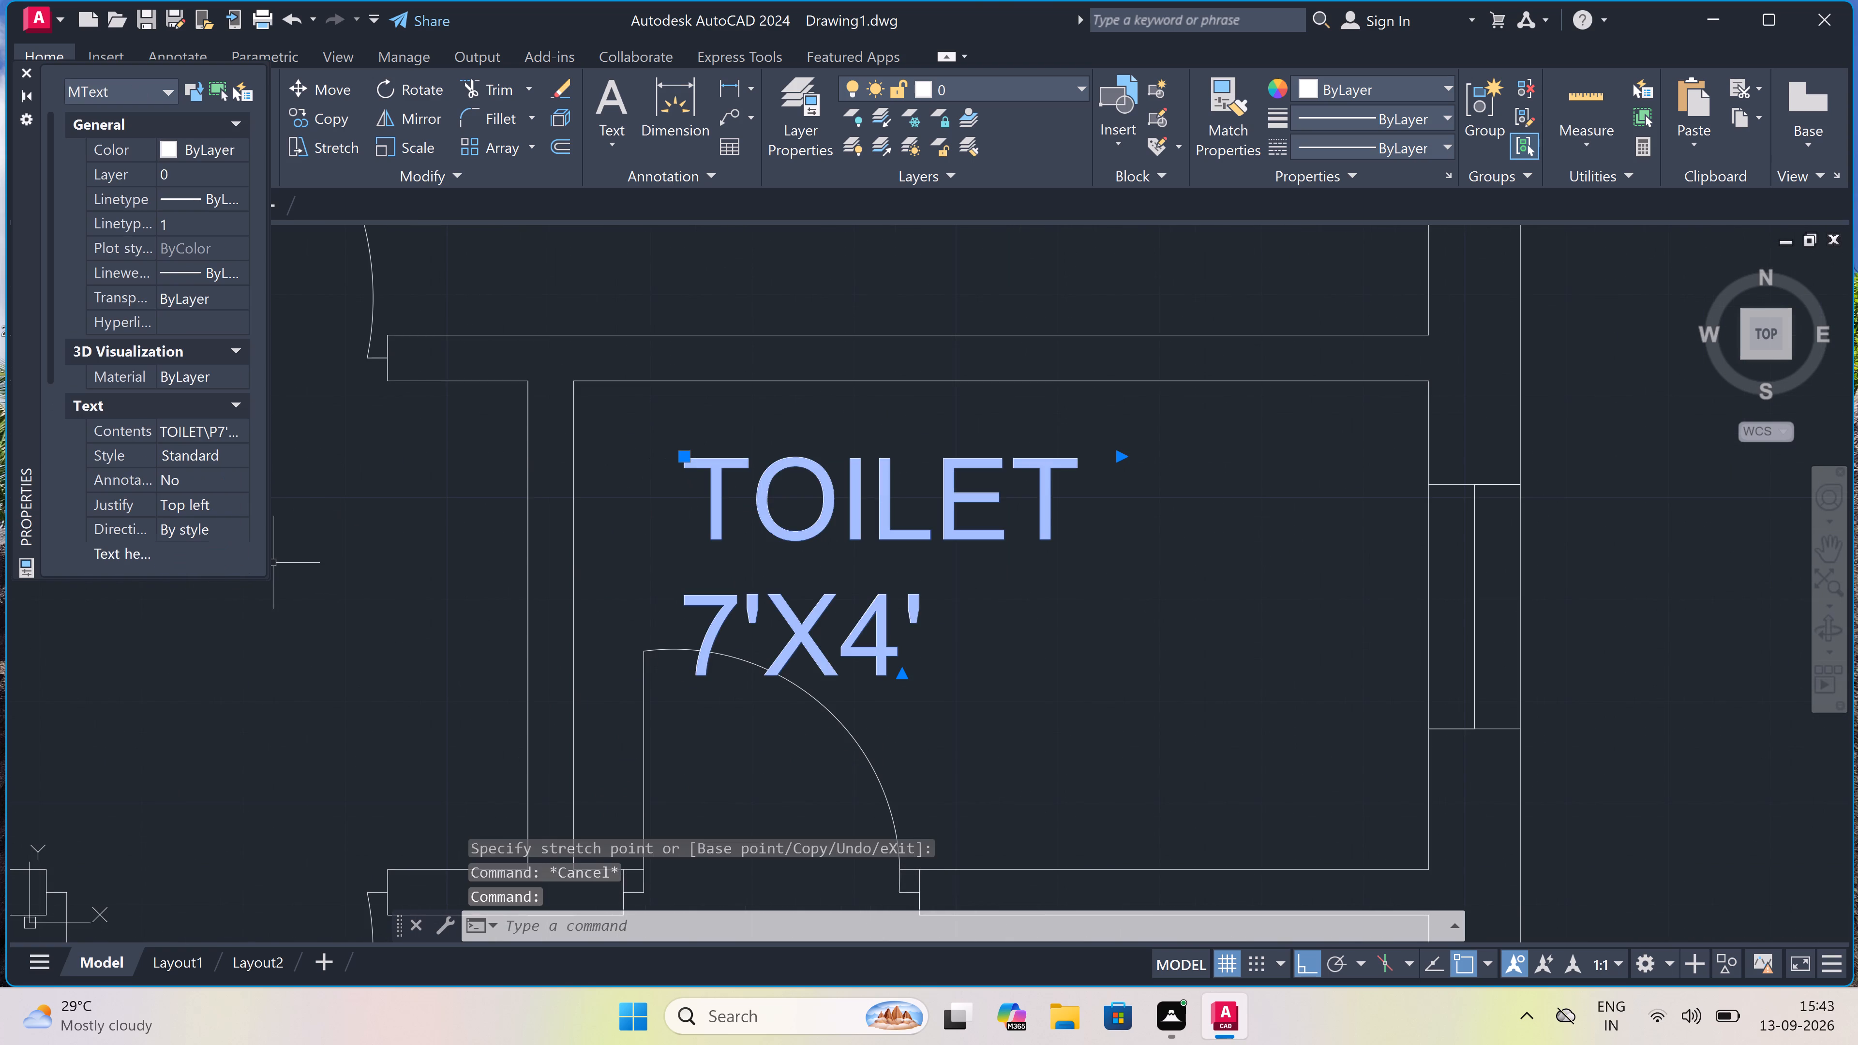
key("BackSpace")
type("6\"")
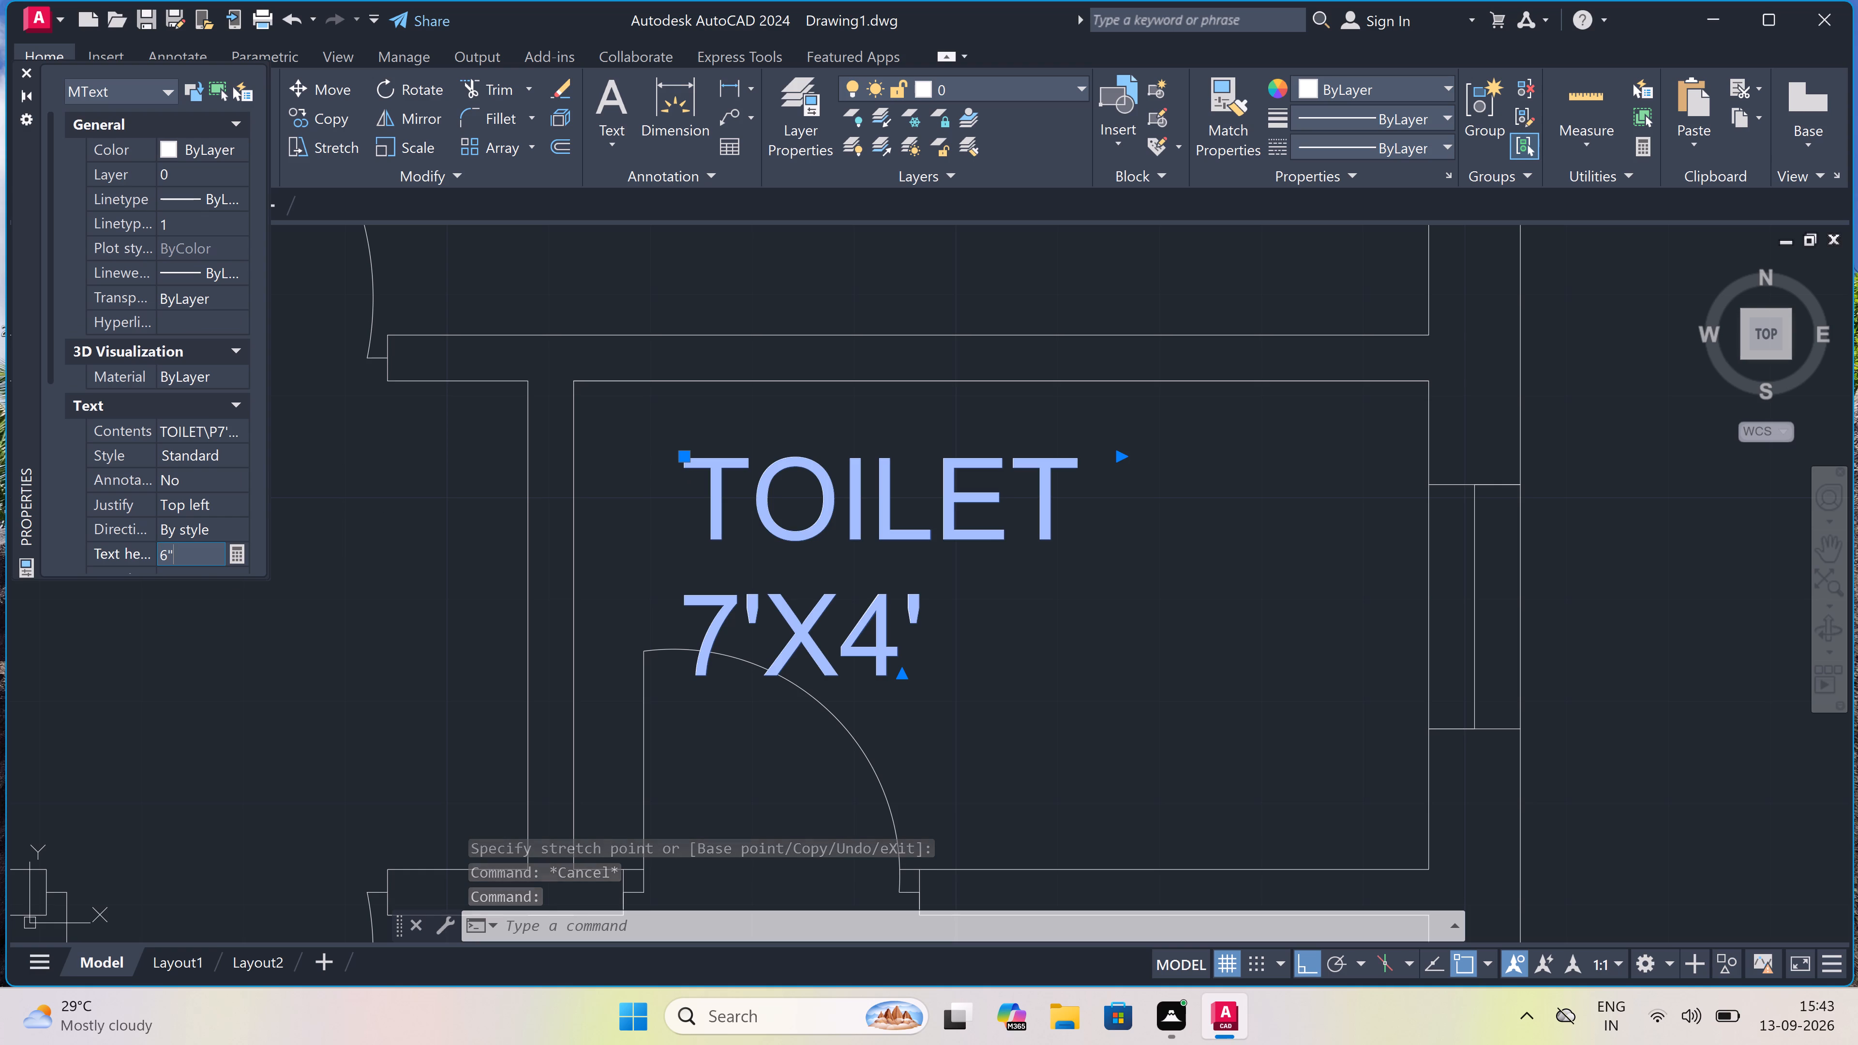
left_click(400, 544)
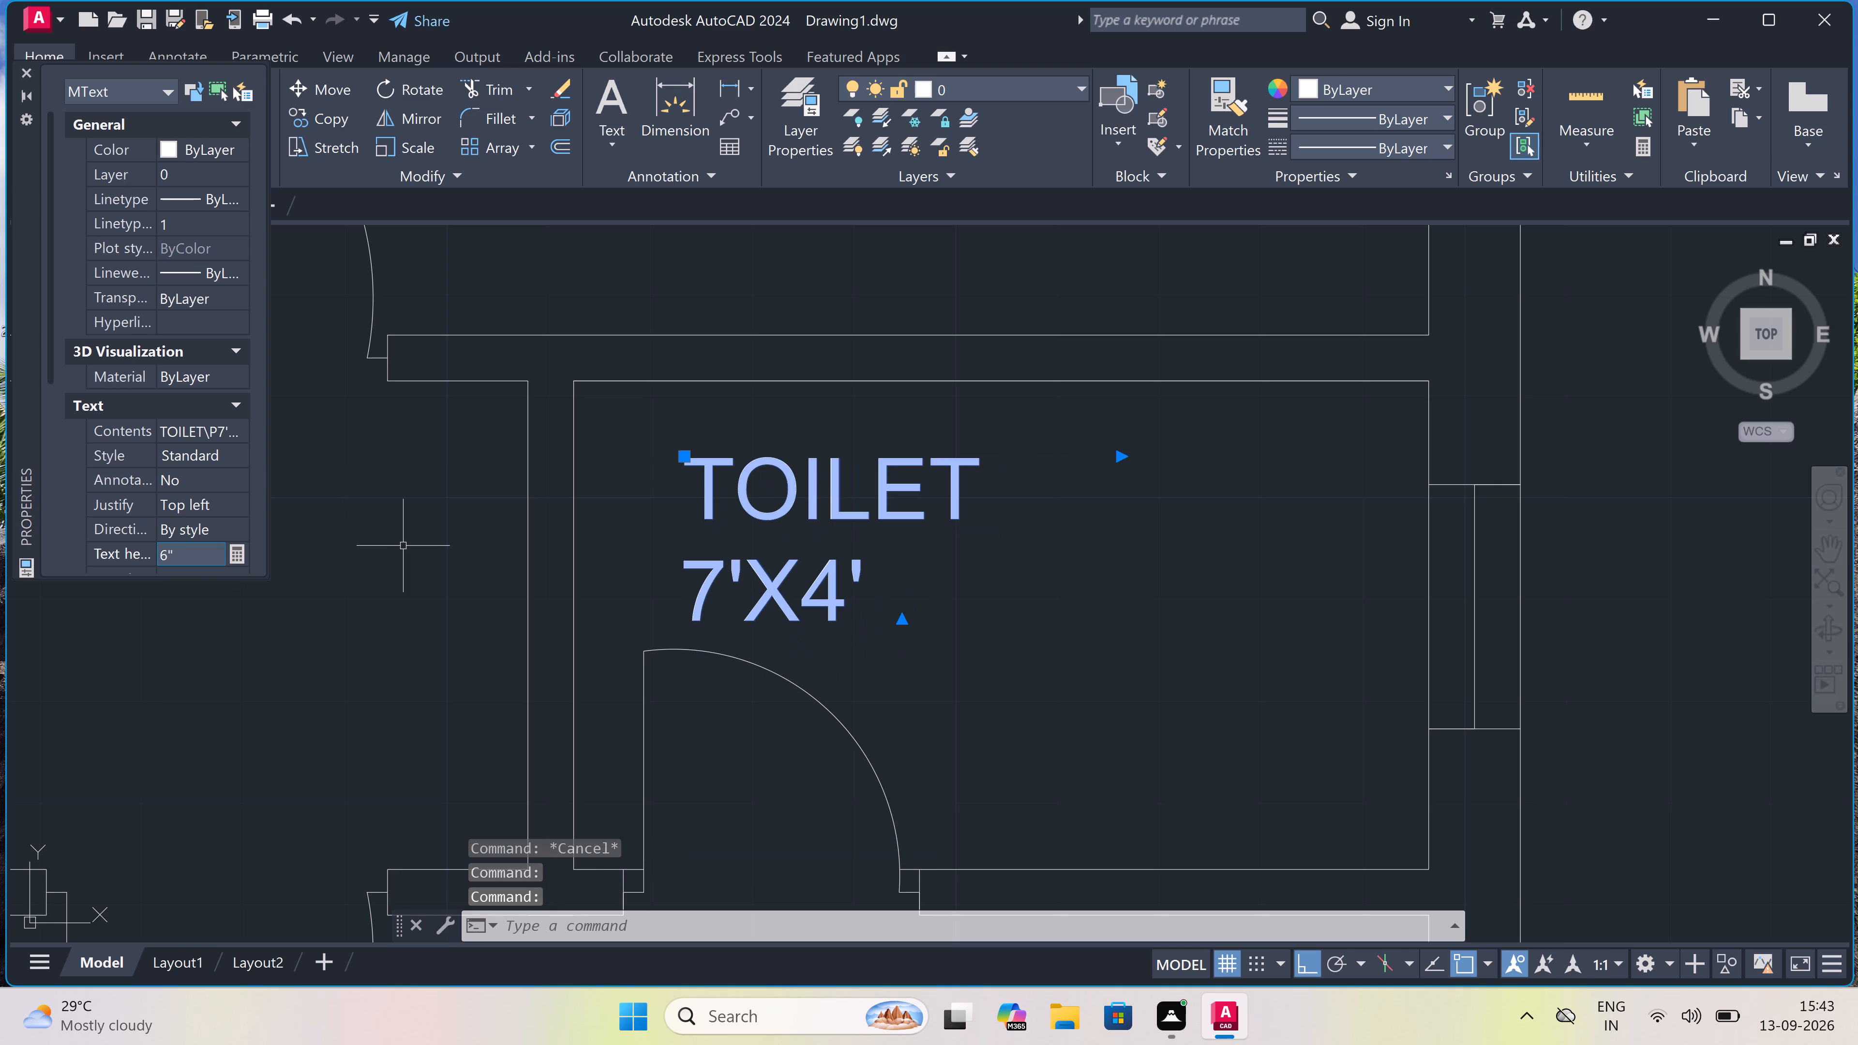
key("Escape")
Close the Properties palette.
scroll(463, 506, "down", 6)
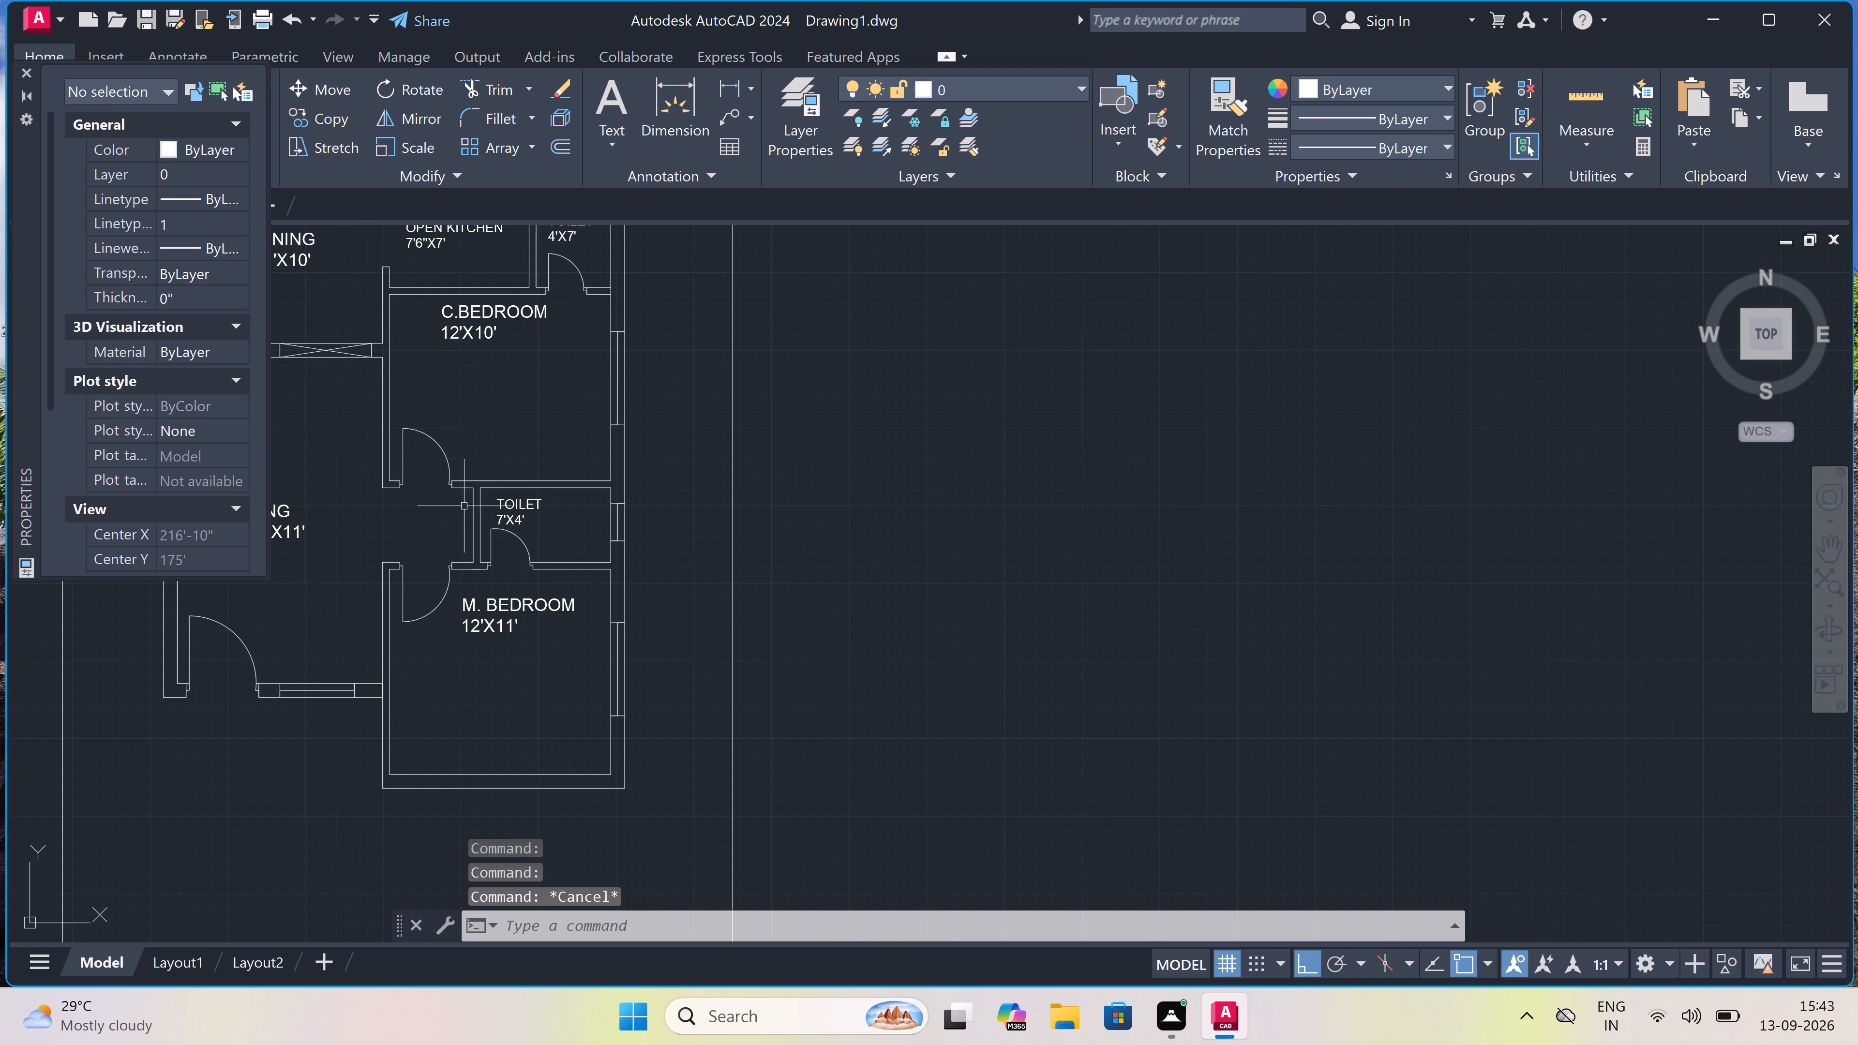
scroll(464, 506, "down", 3)
scroll(340, 411, "up", 4)
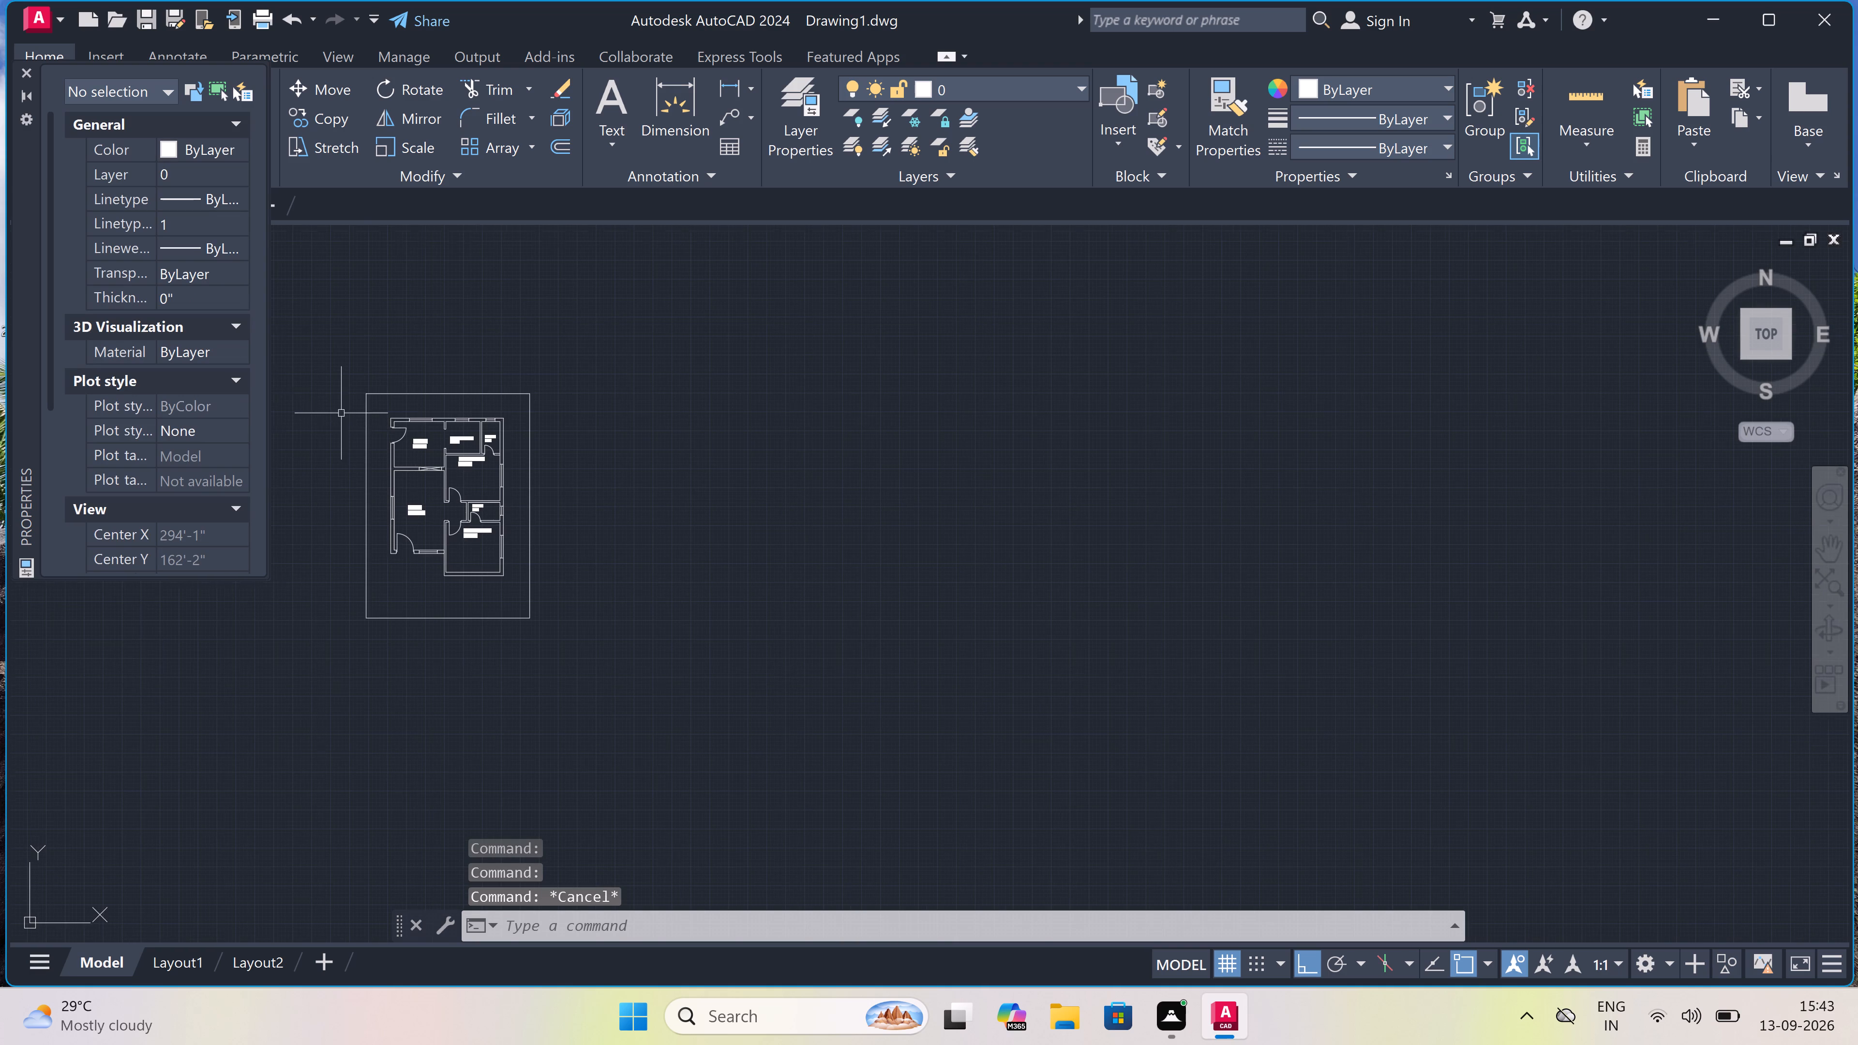
key("Escape")
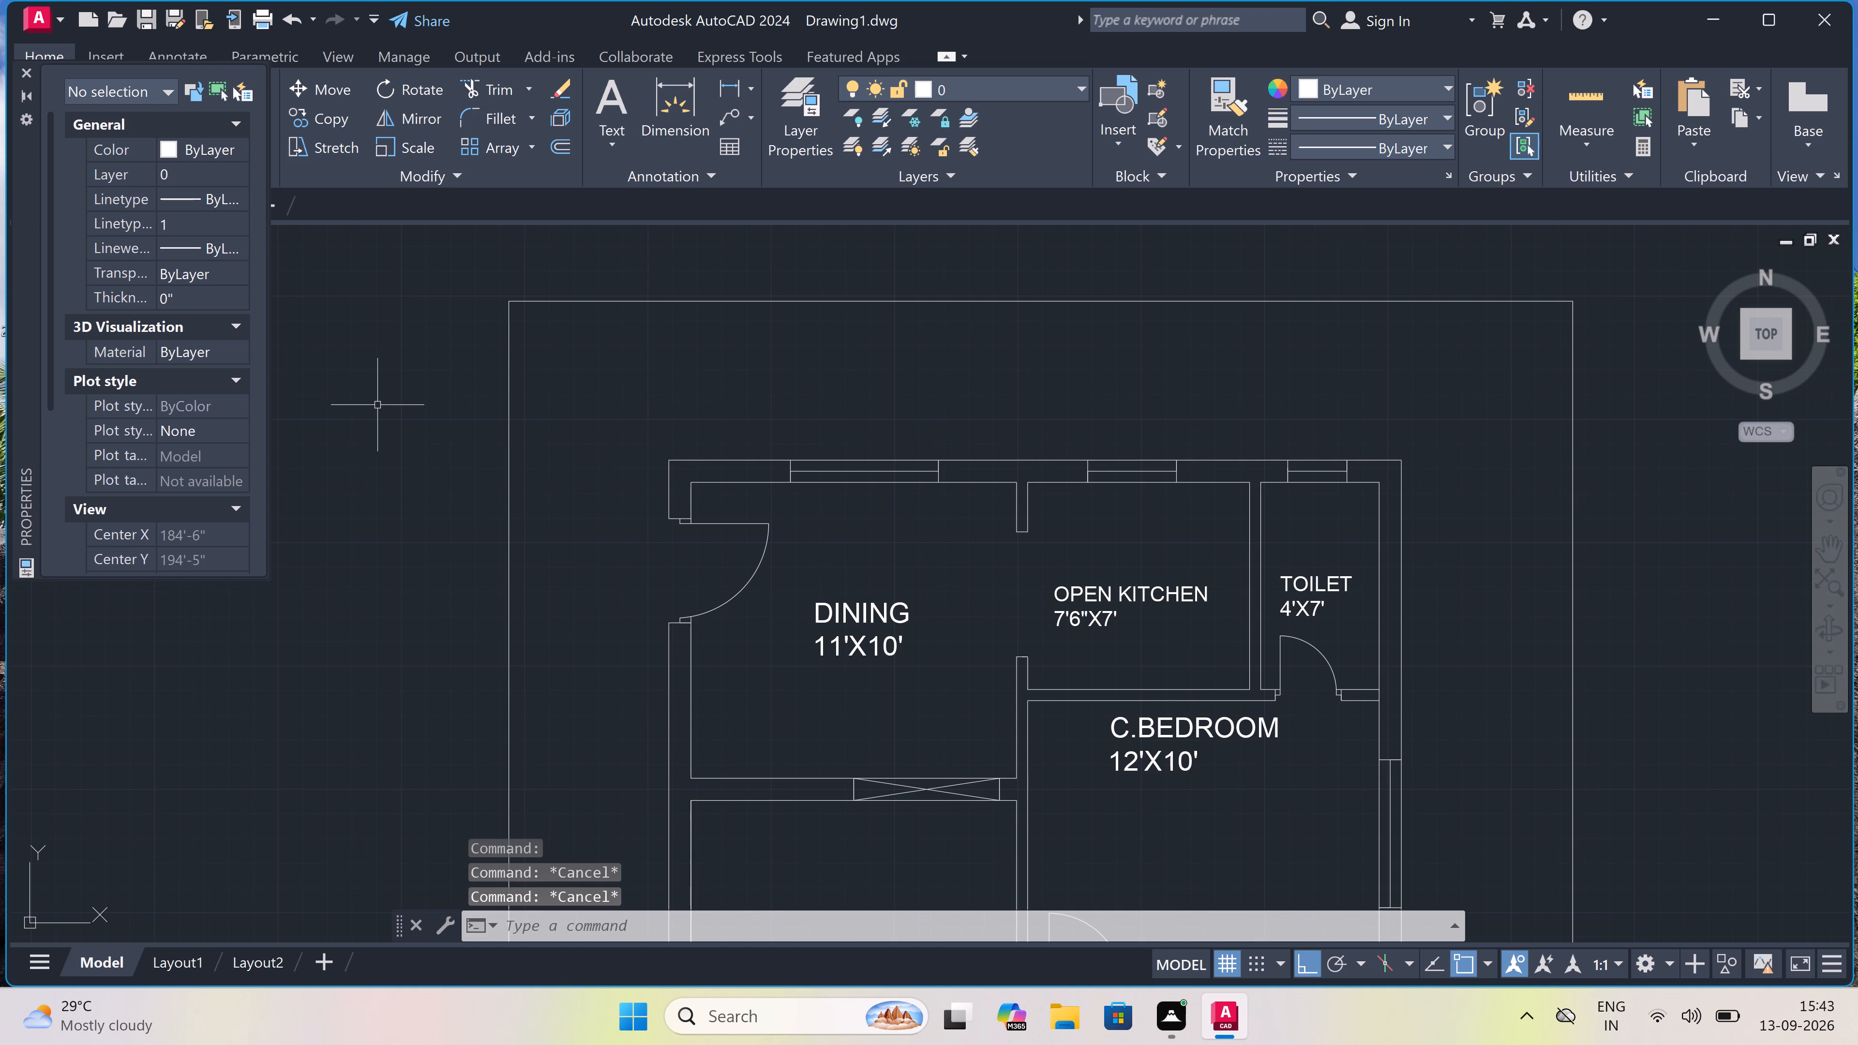
left_click(24, 68)
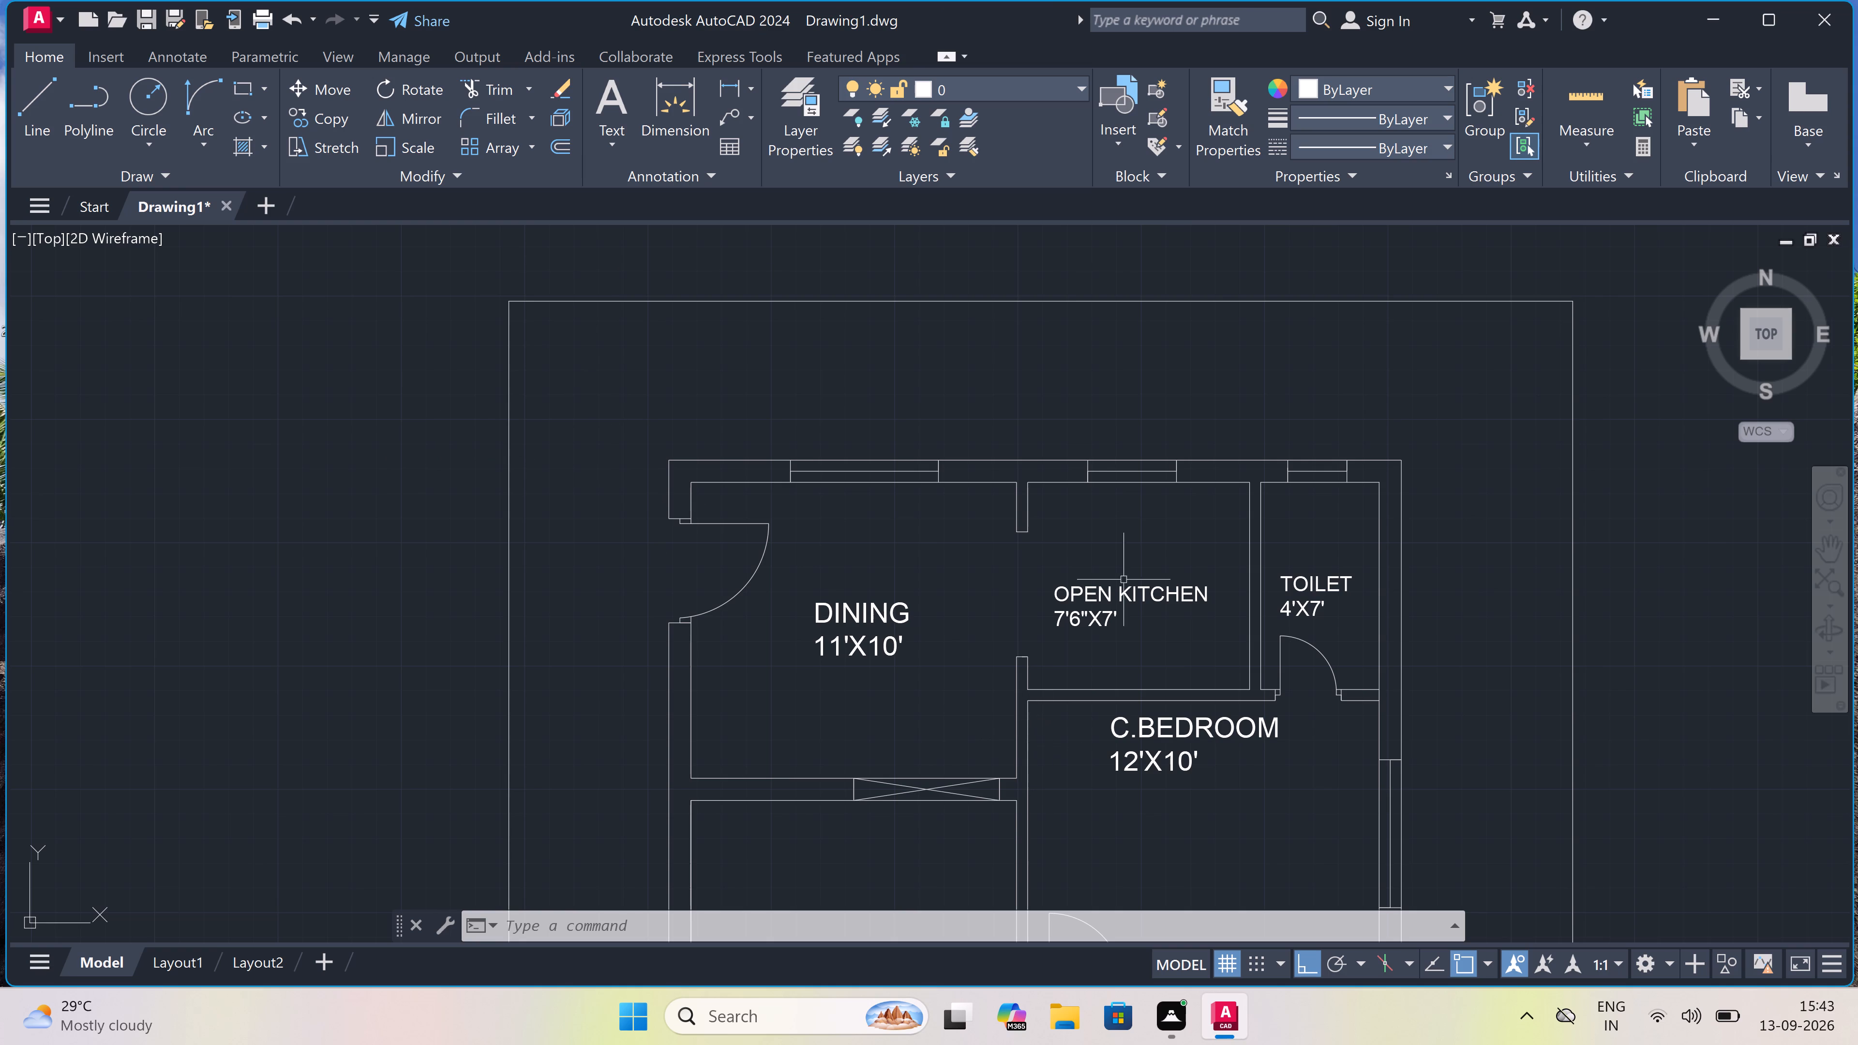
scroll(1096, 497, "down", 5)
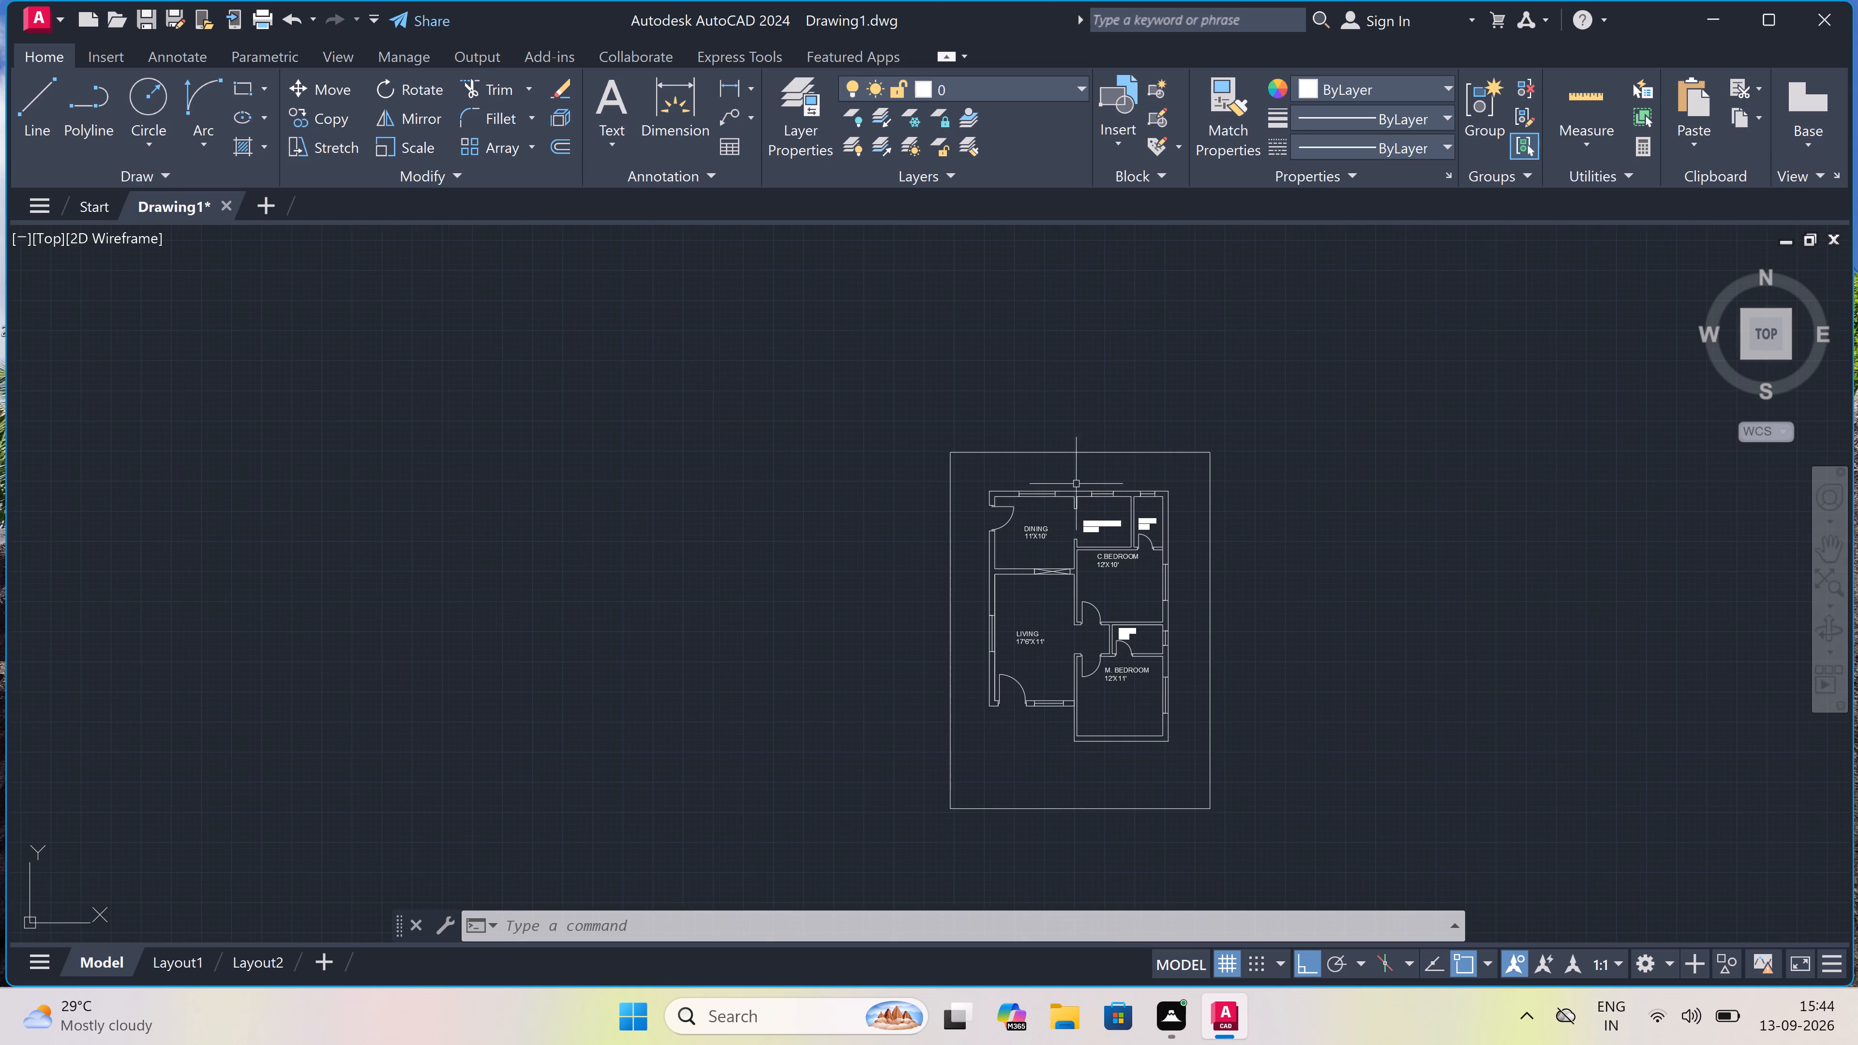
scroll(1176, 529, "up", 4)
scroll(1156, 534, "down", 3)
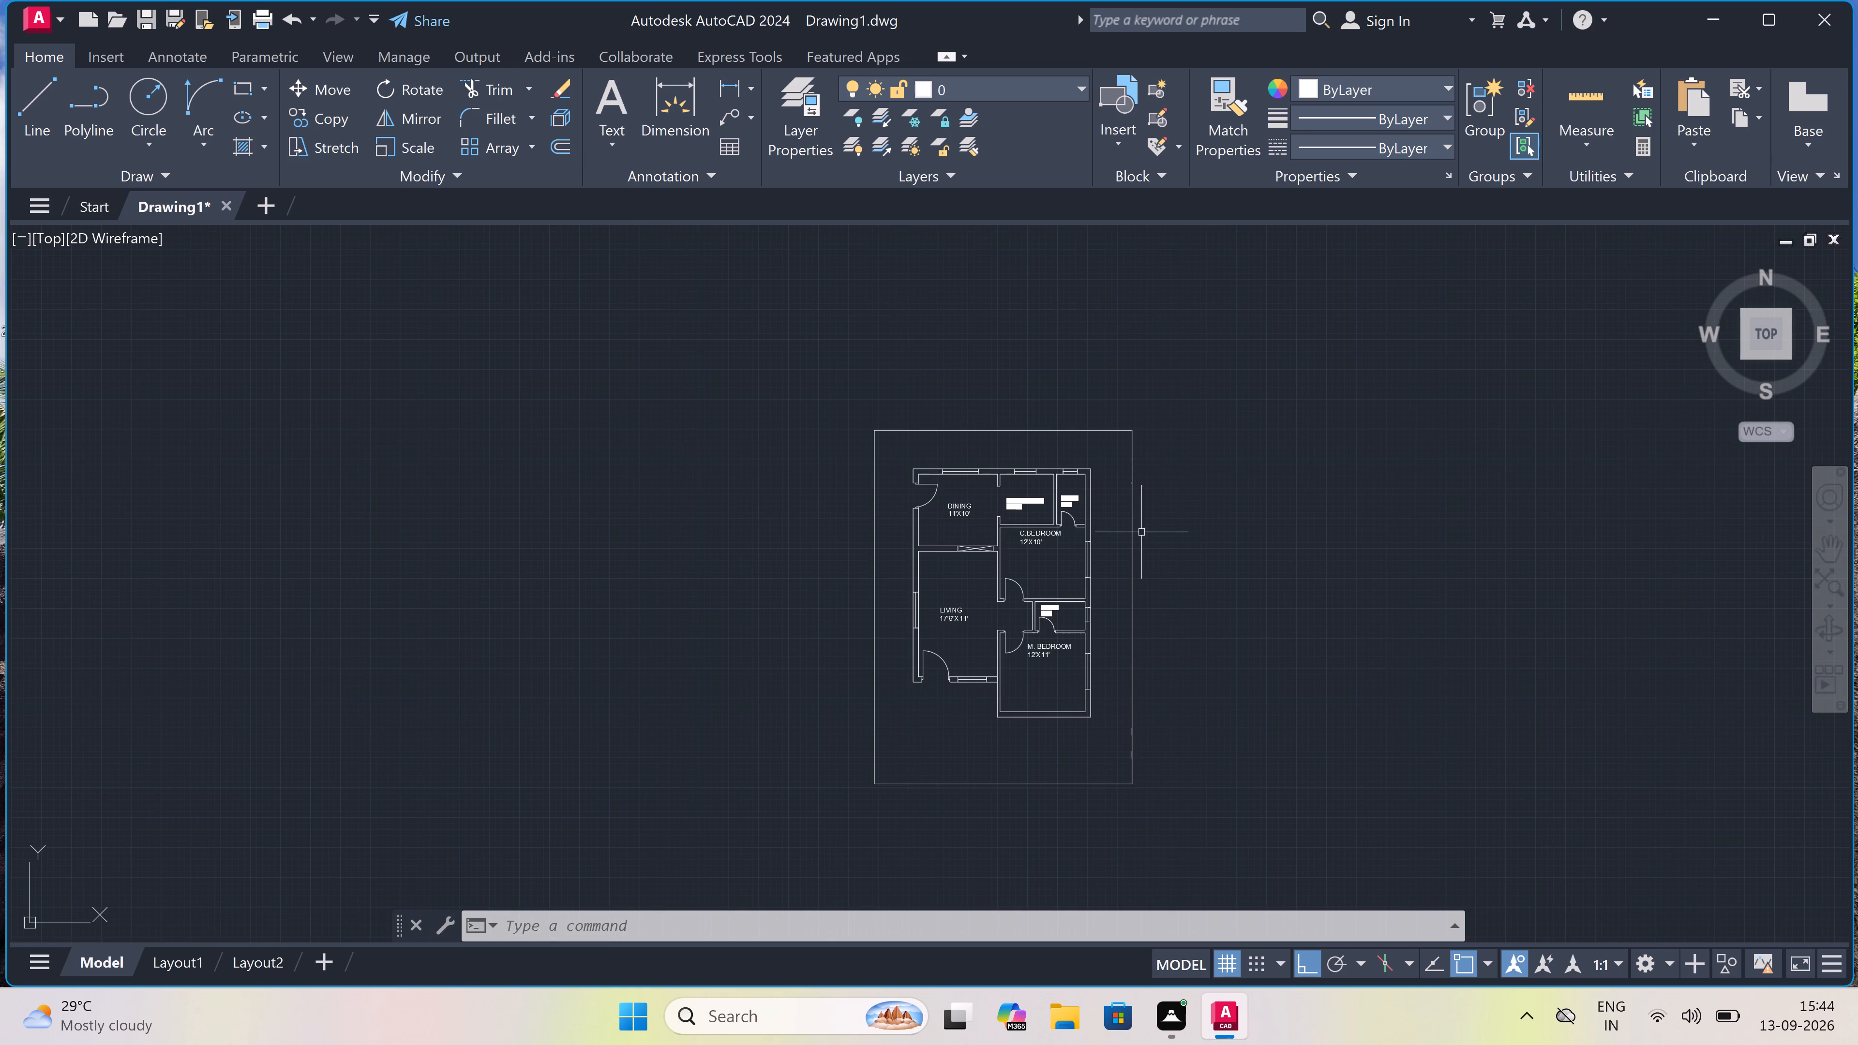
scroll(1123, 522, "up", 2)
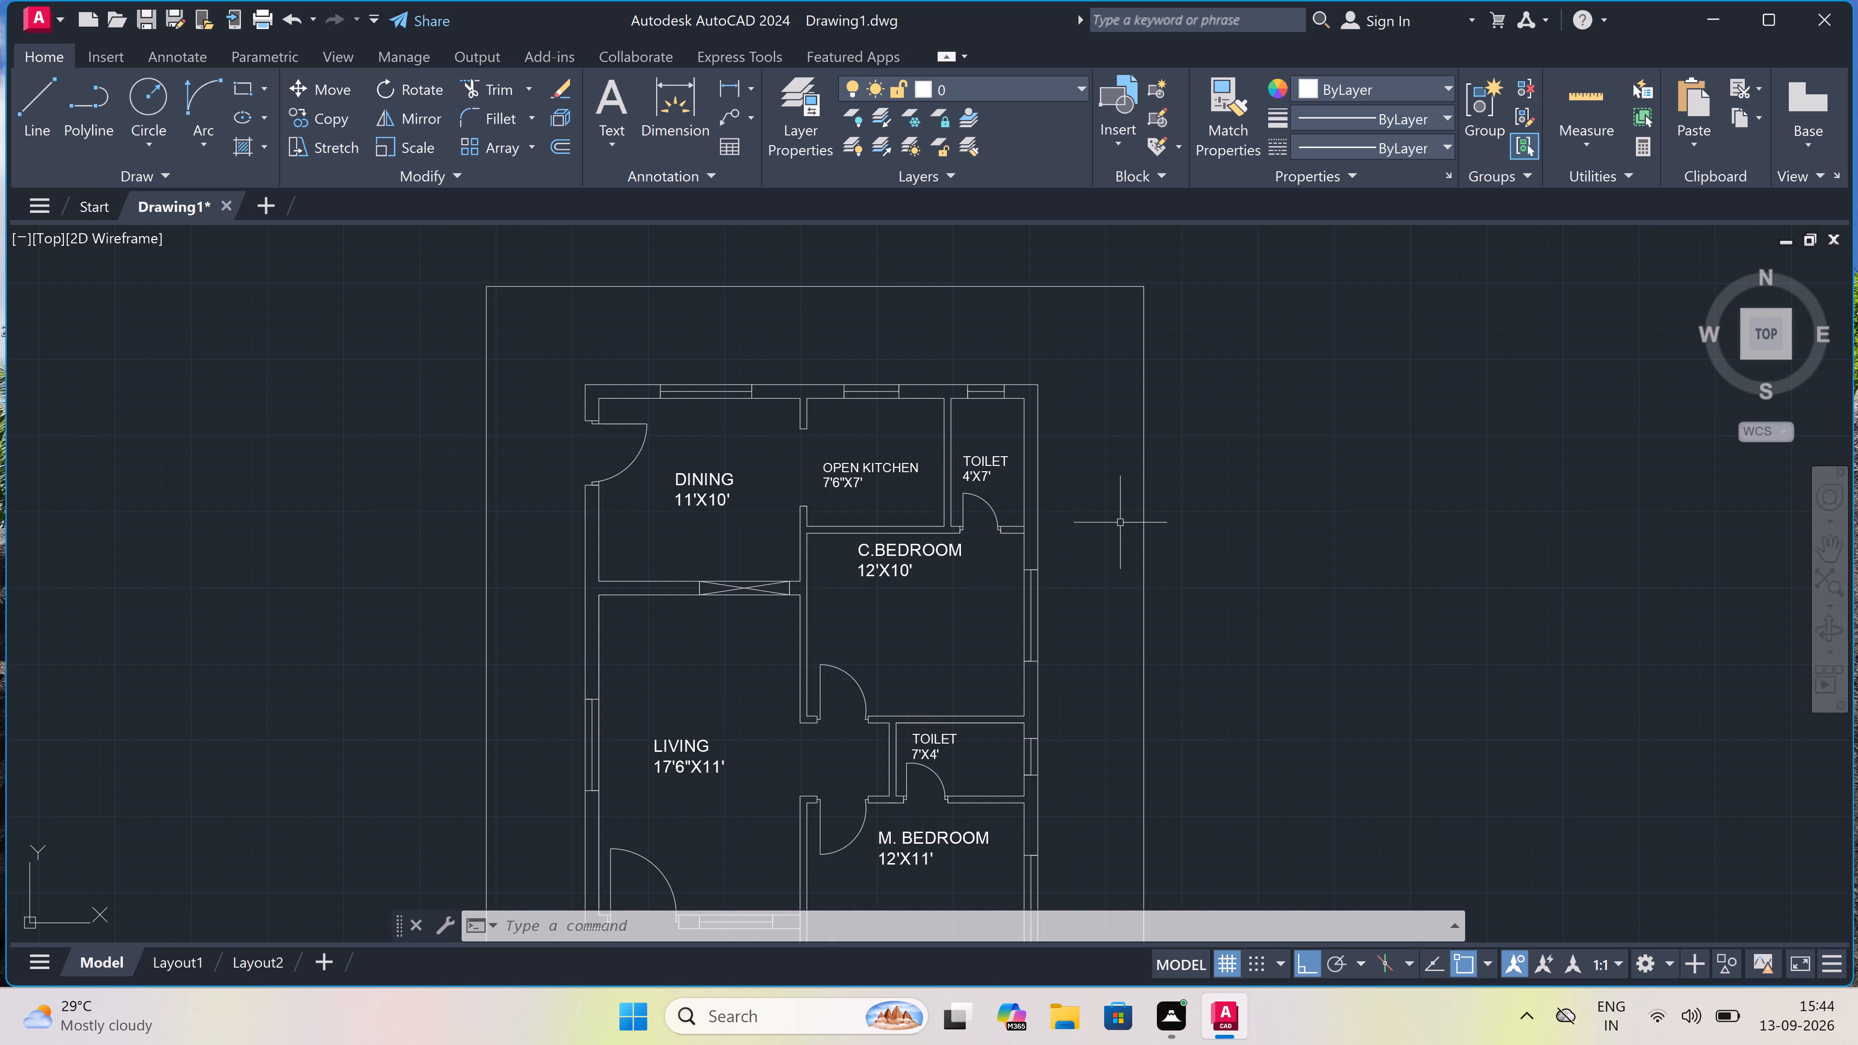
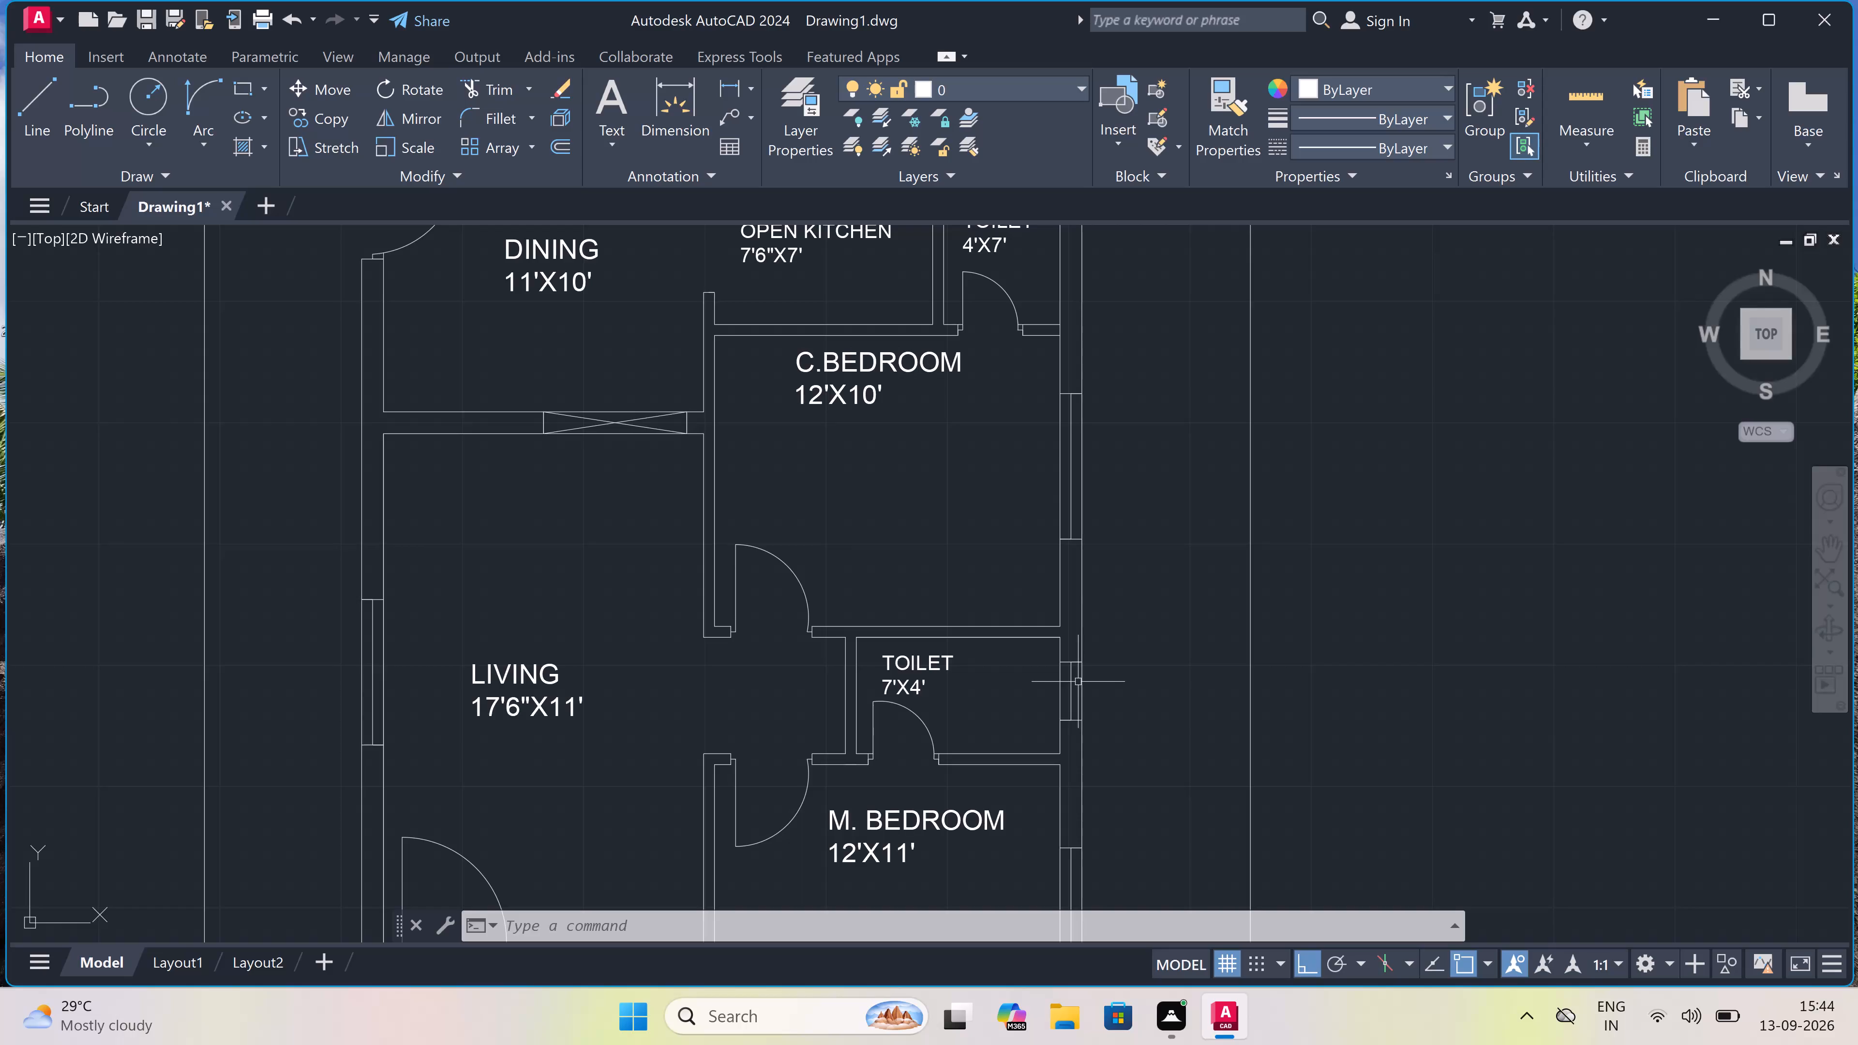
Offset the master bedroom's outer bottom wall line 6'6" outward to mark the far edge of a staircase.
scroll(1074, 681, "down", 1)
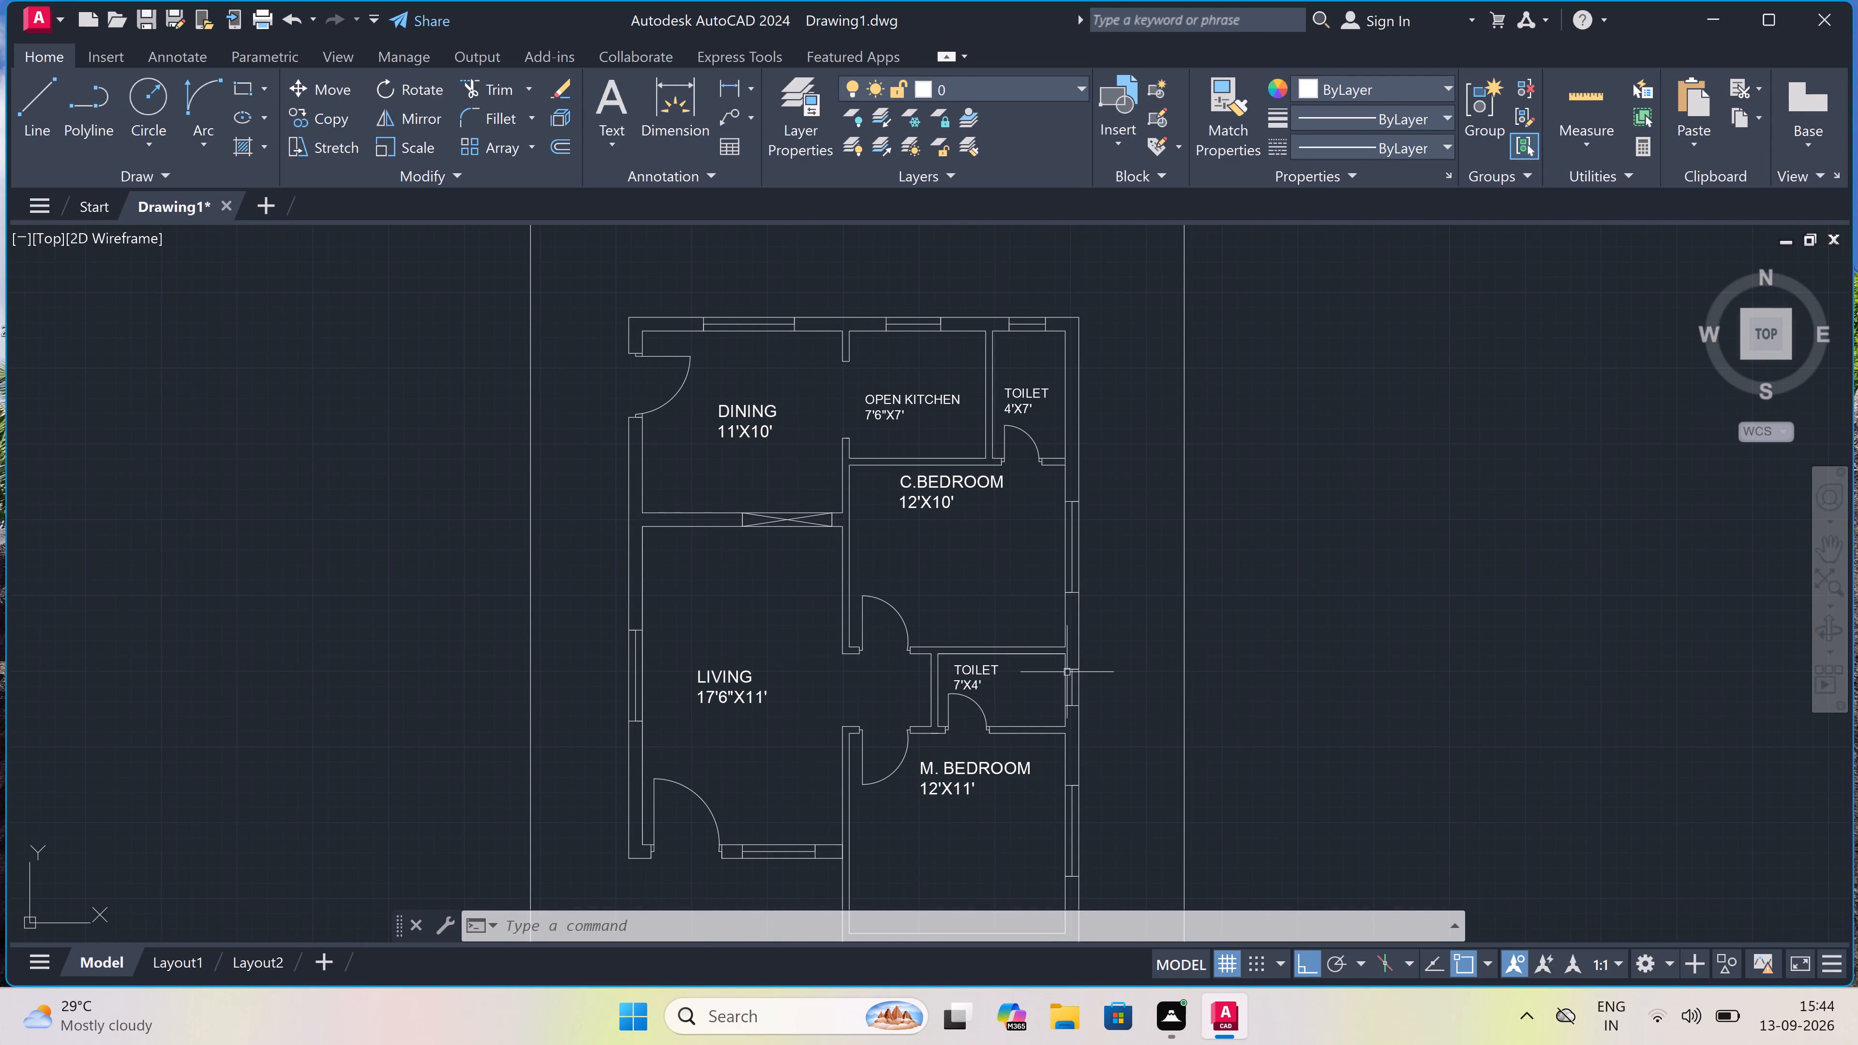
scroll(1064, 640, "down", 3)
scroll(1030, 758, "up", 4)
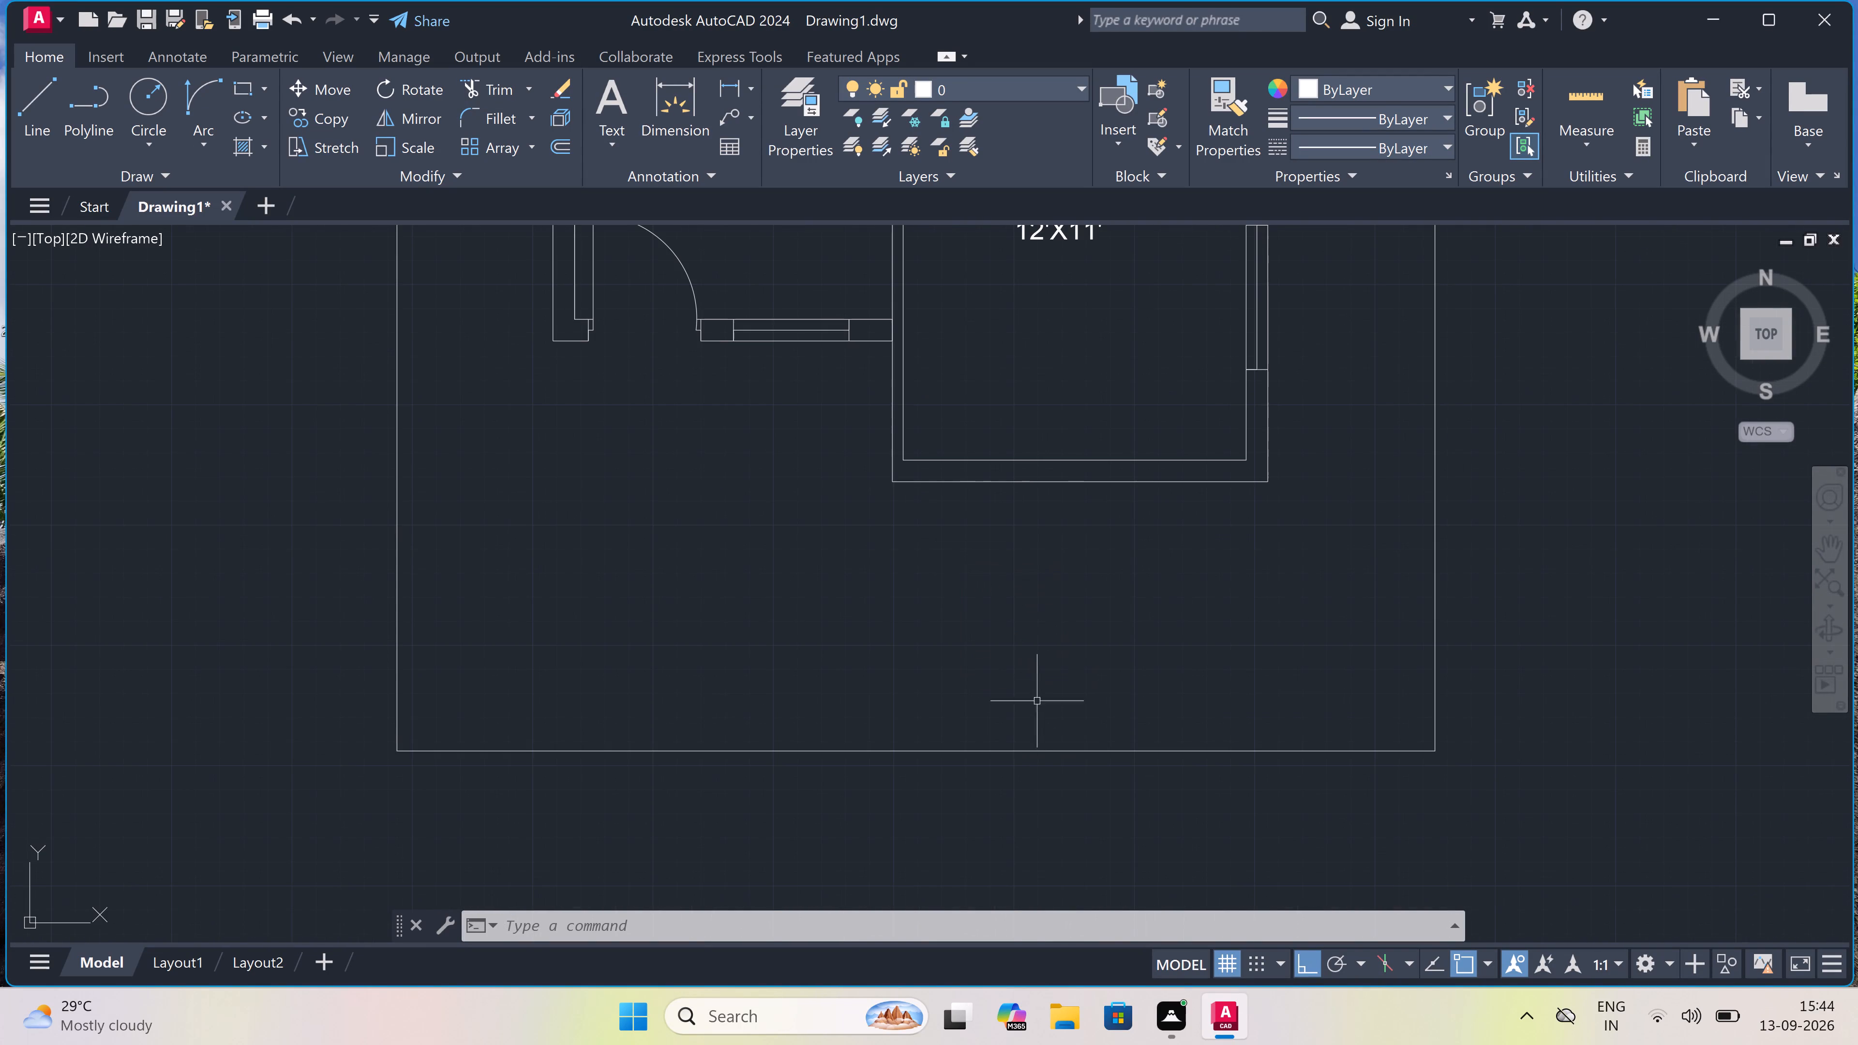
type("O")
key("space")
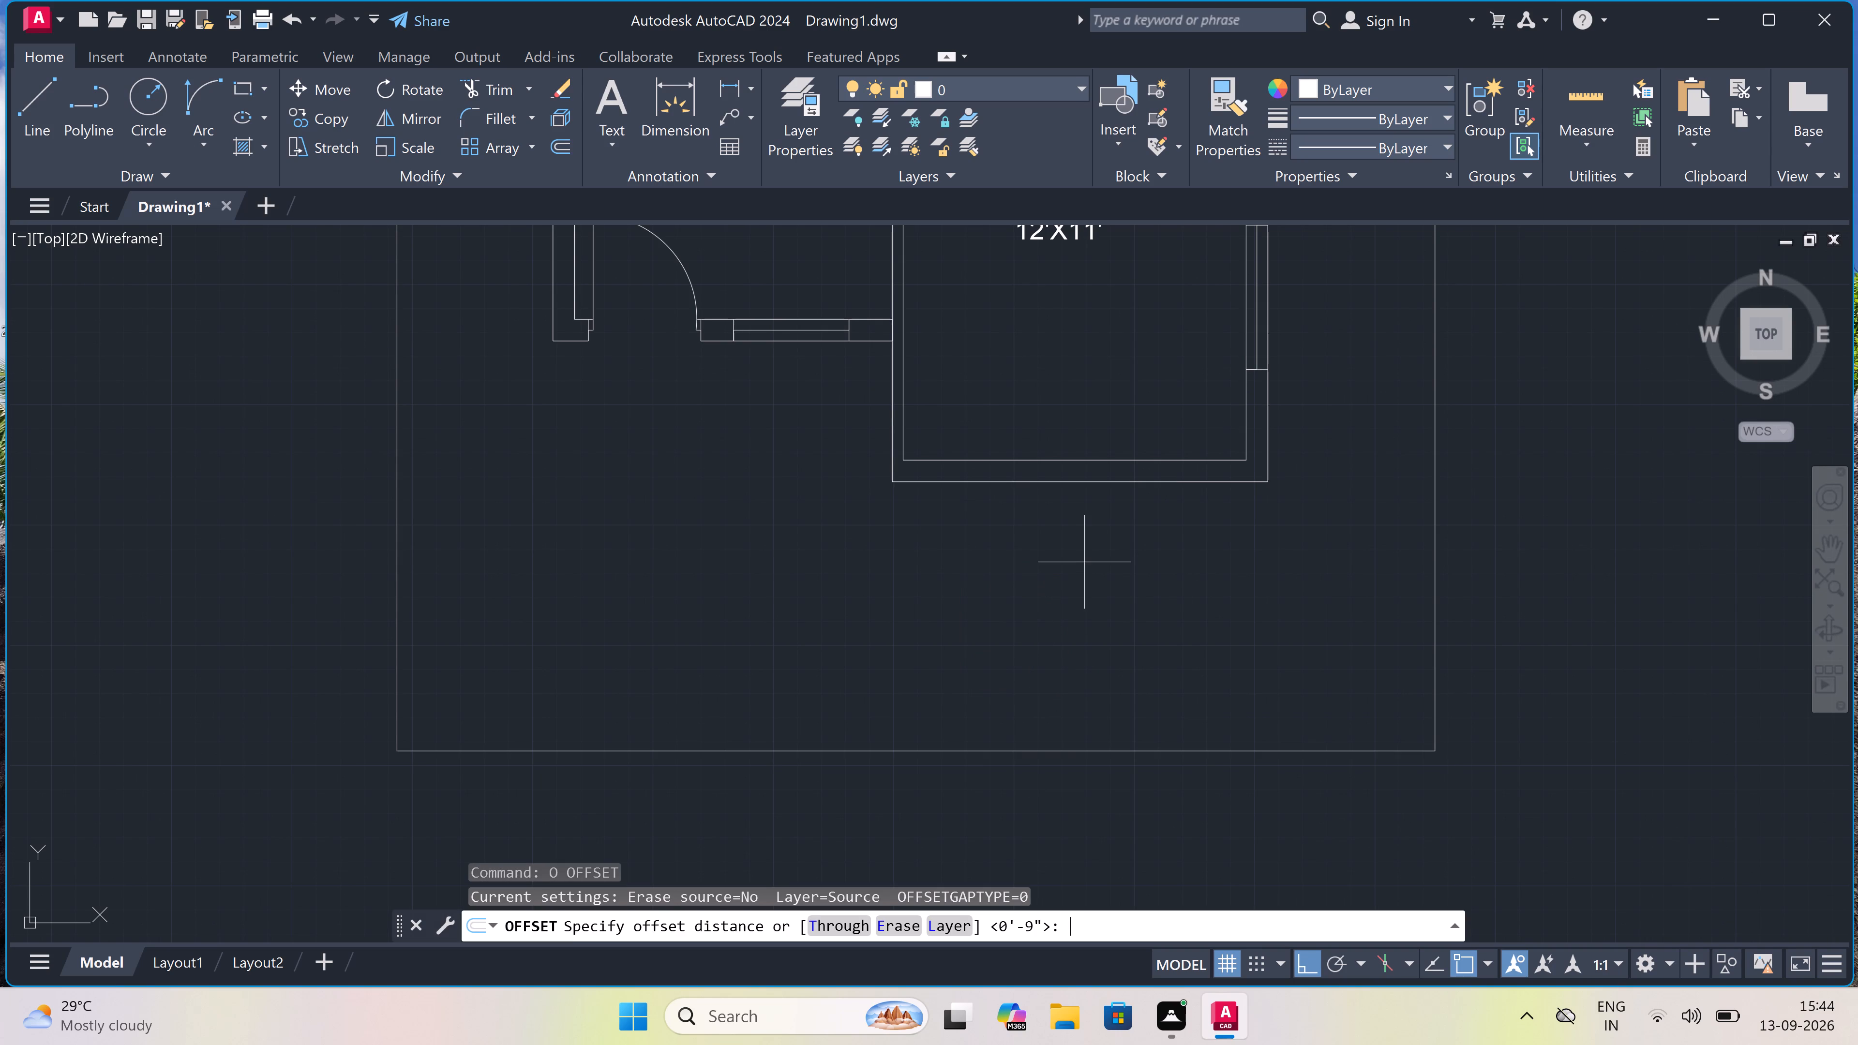
left_click(1055, 481)
type("6'")
type("6\"")
key("space")
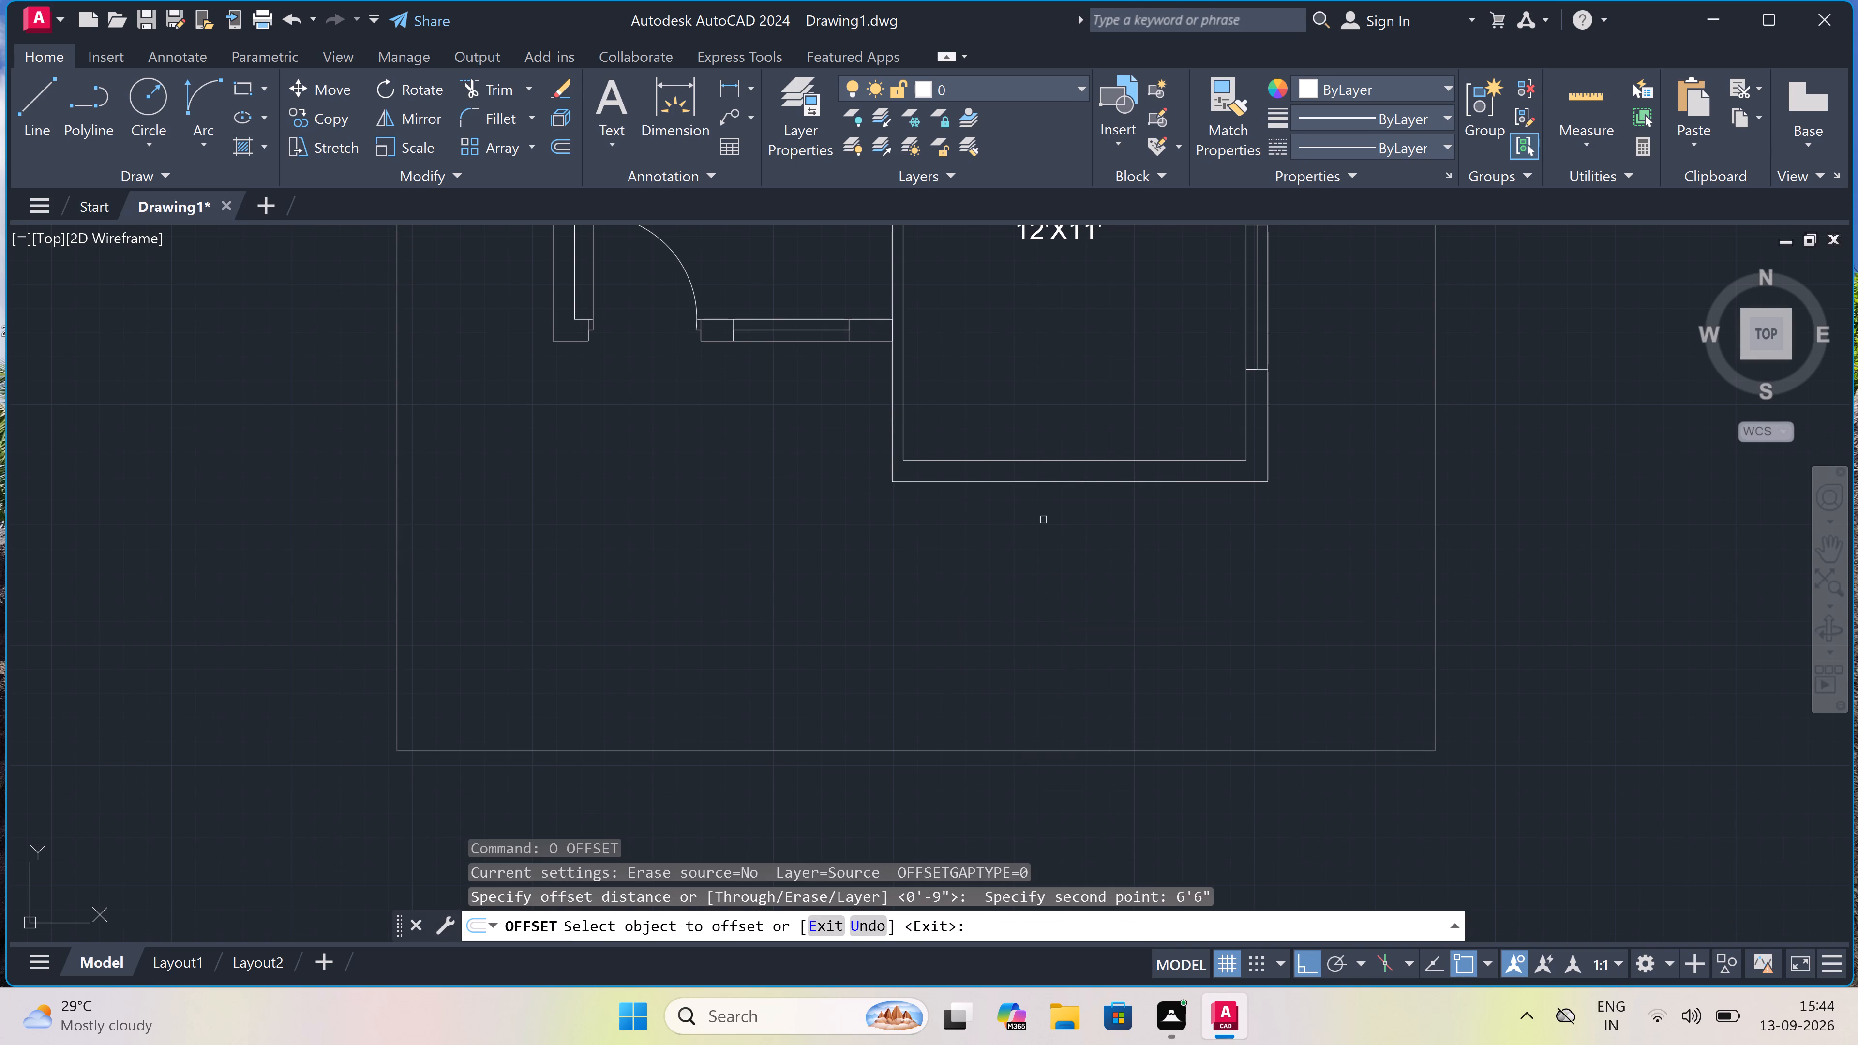
left_click(1026, 483)
left_click(1028, 560)
key("Escape")
Draw a vertical line joining the bedroom's lower-left outer corner to the left end of the offset line.
scroll(1028, 559, "down", 1)
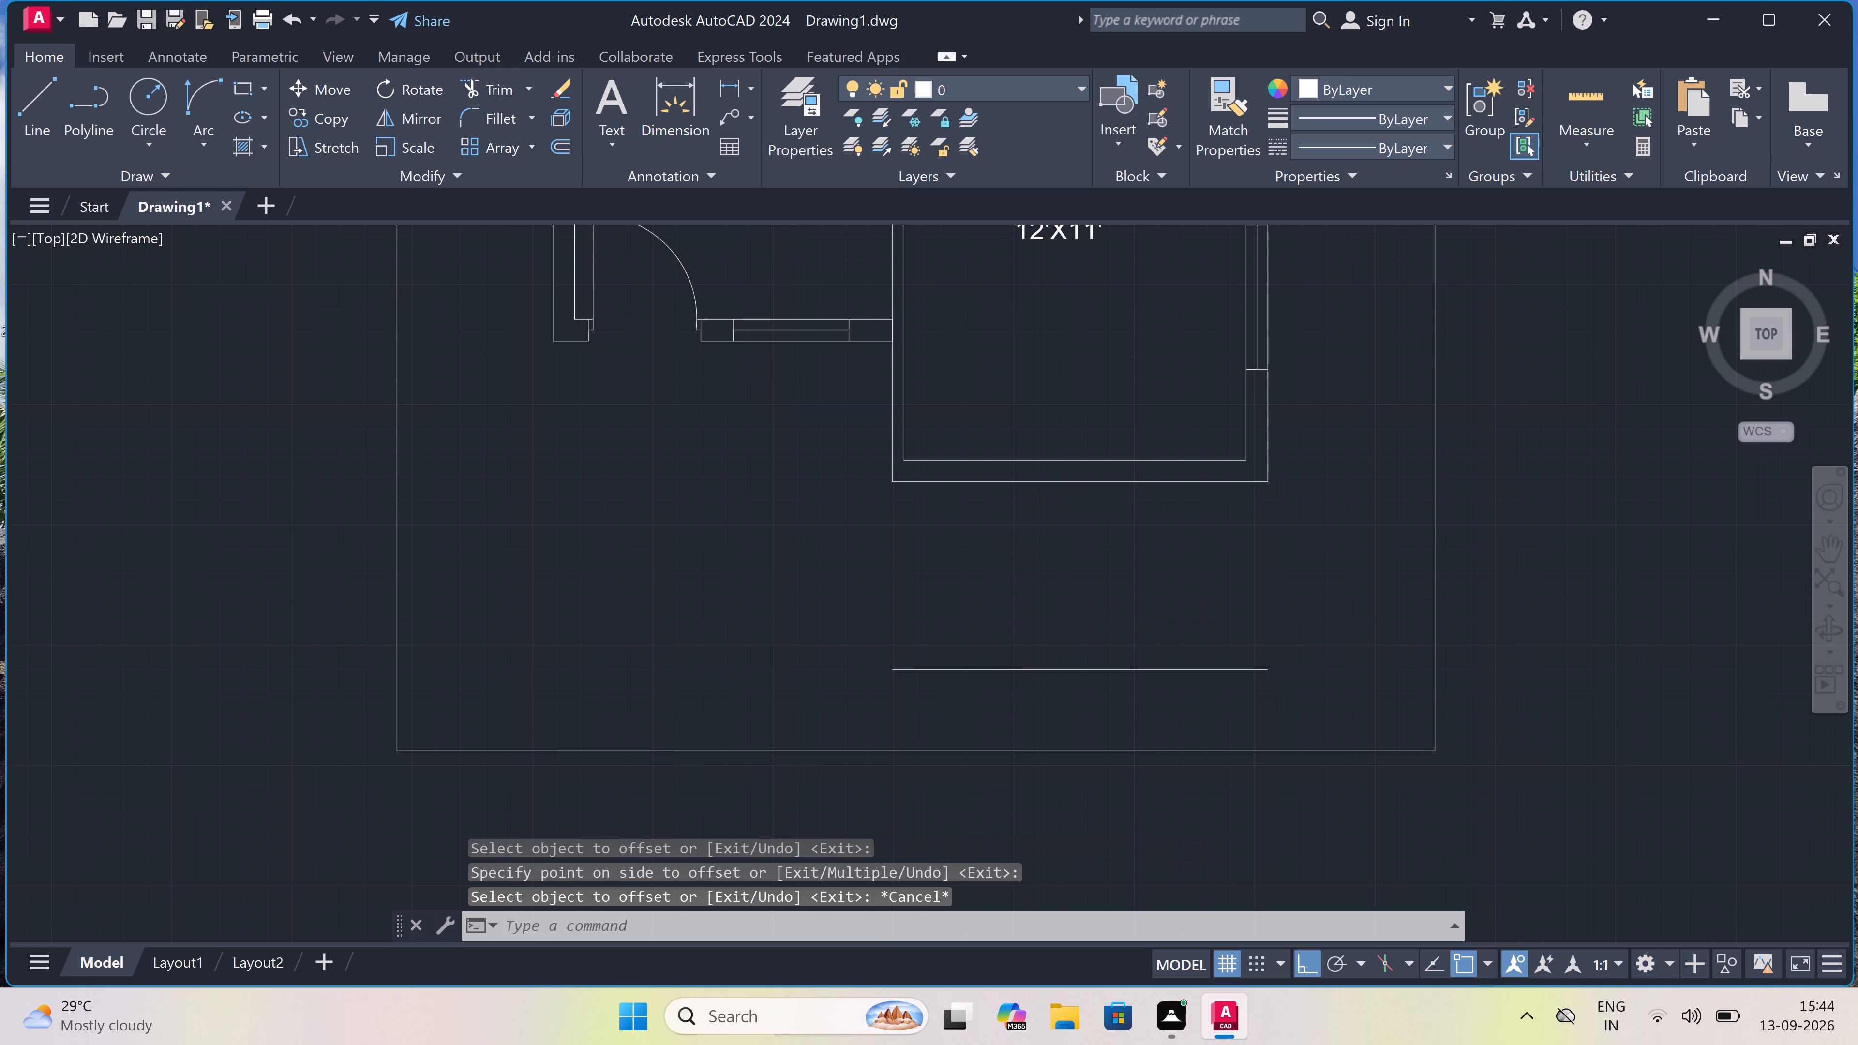
scroll(1028, 559, "down", 1)
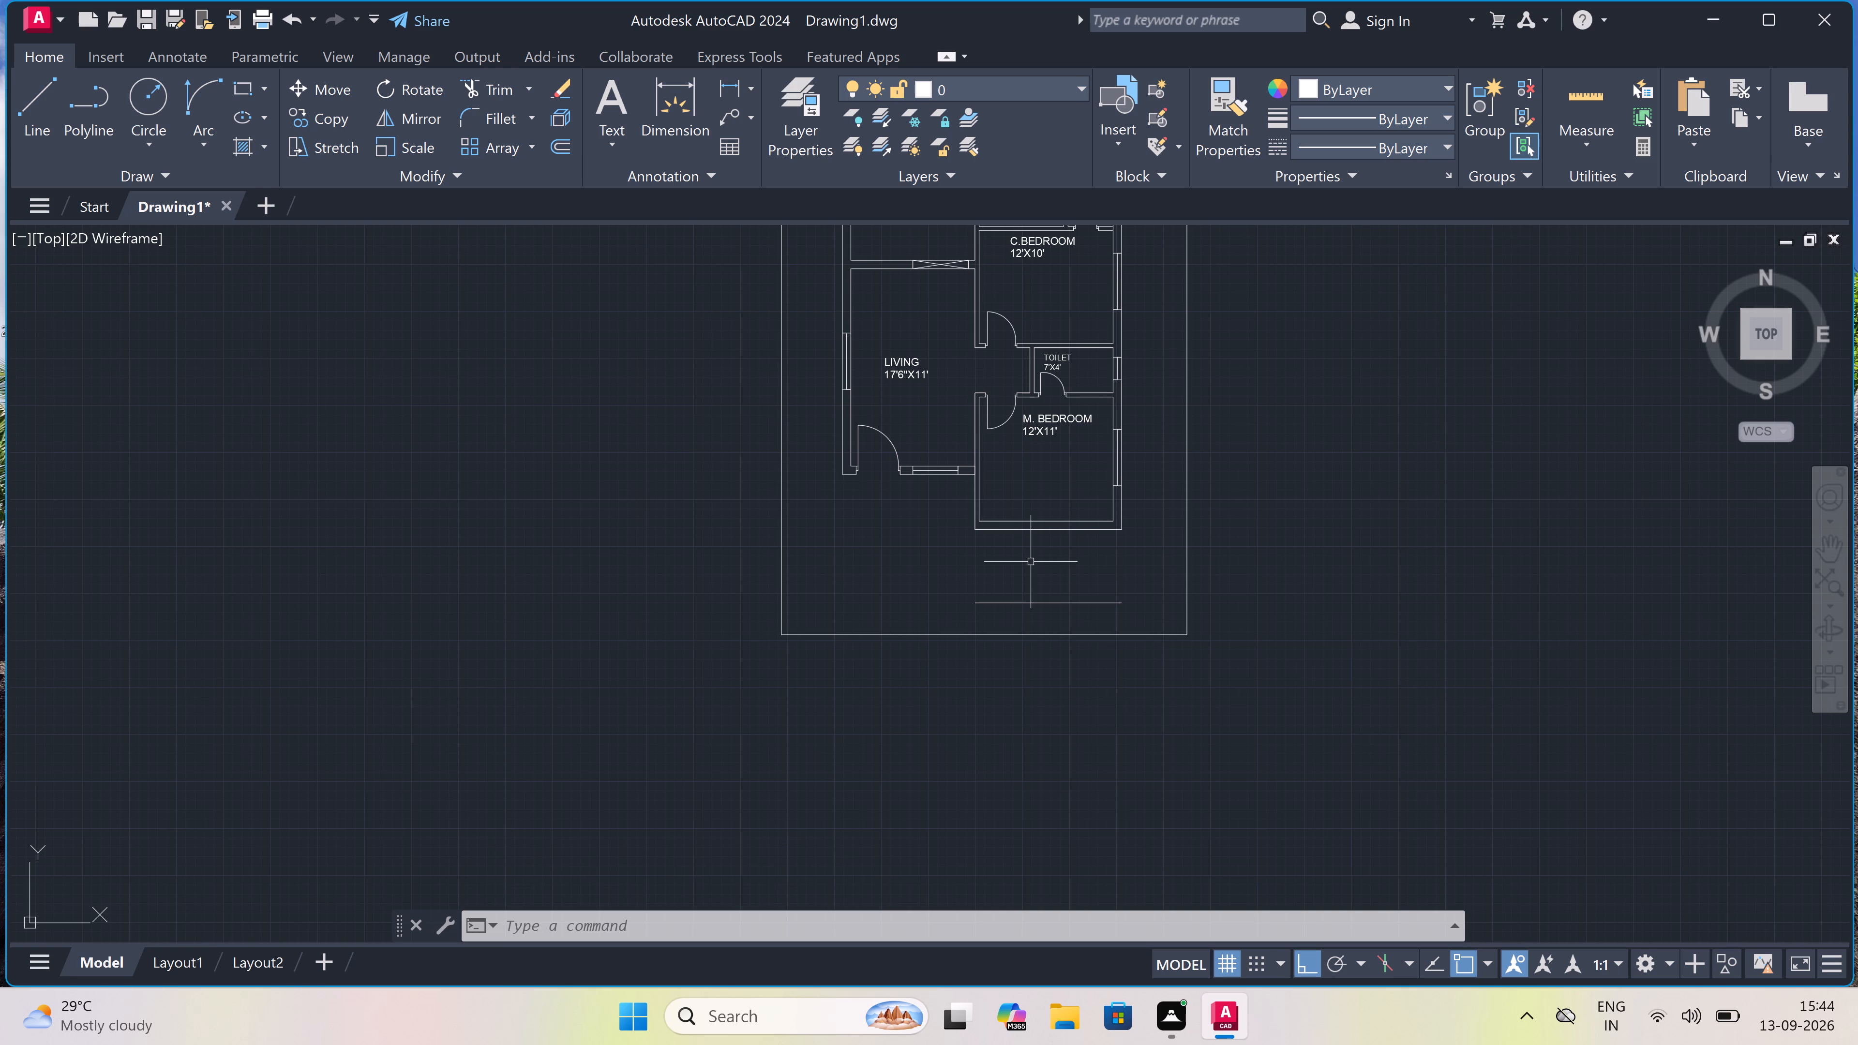
scroll(1065, 565, "up", 3)
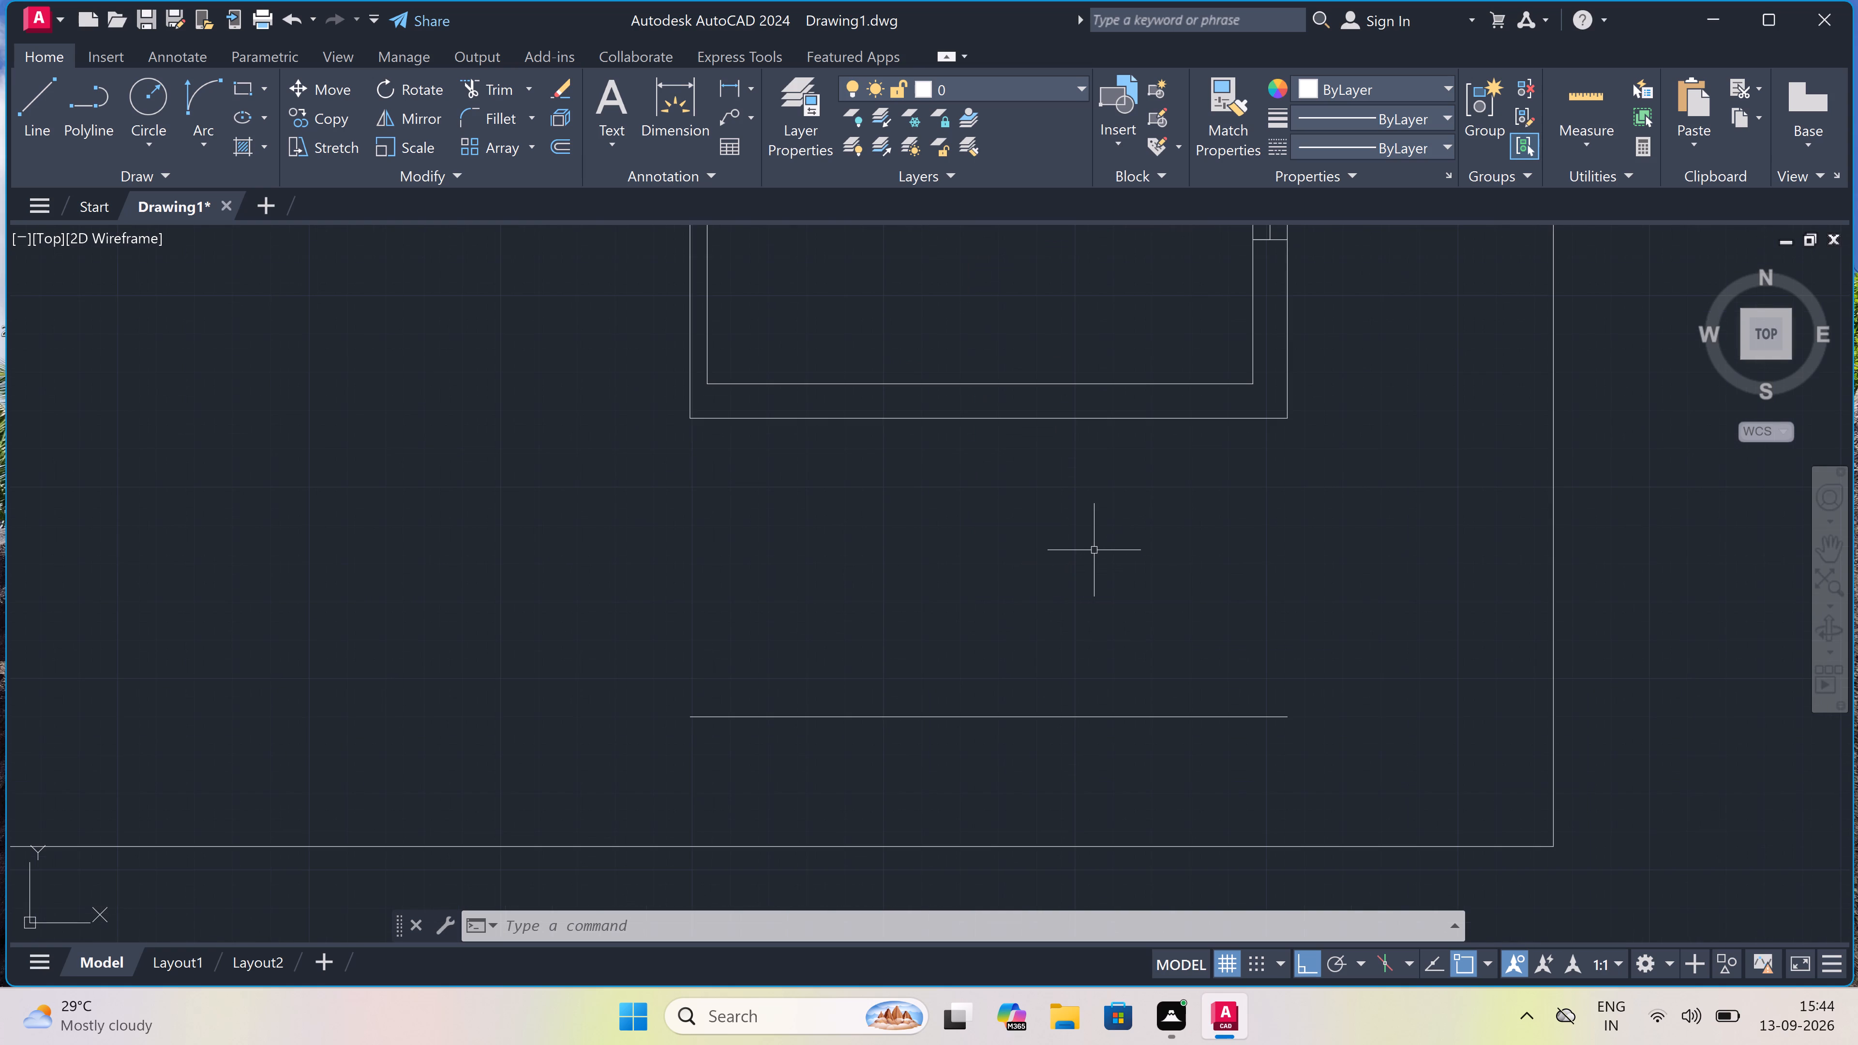
type("L")
key("space")
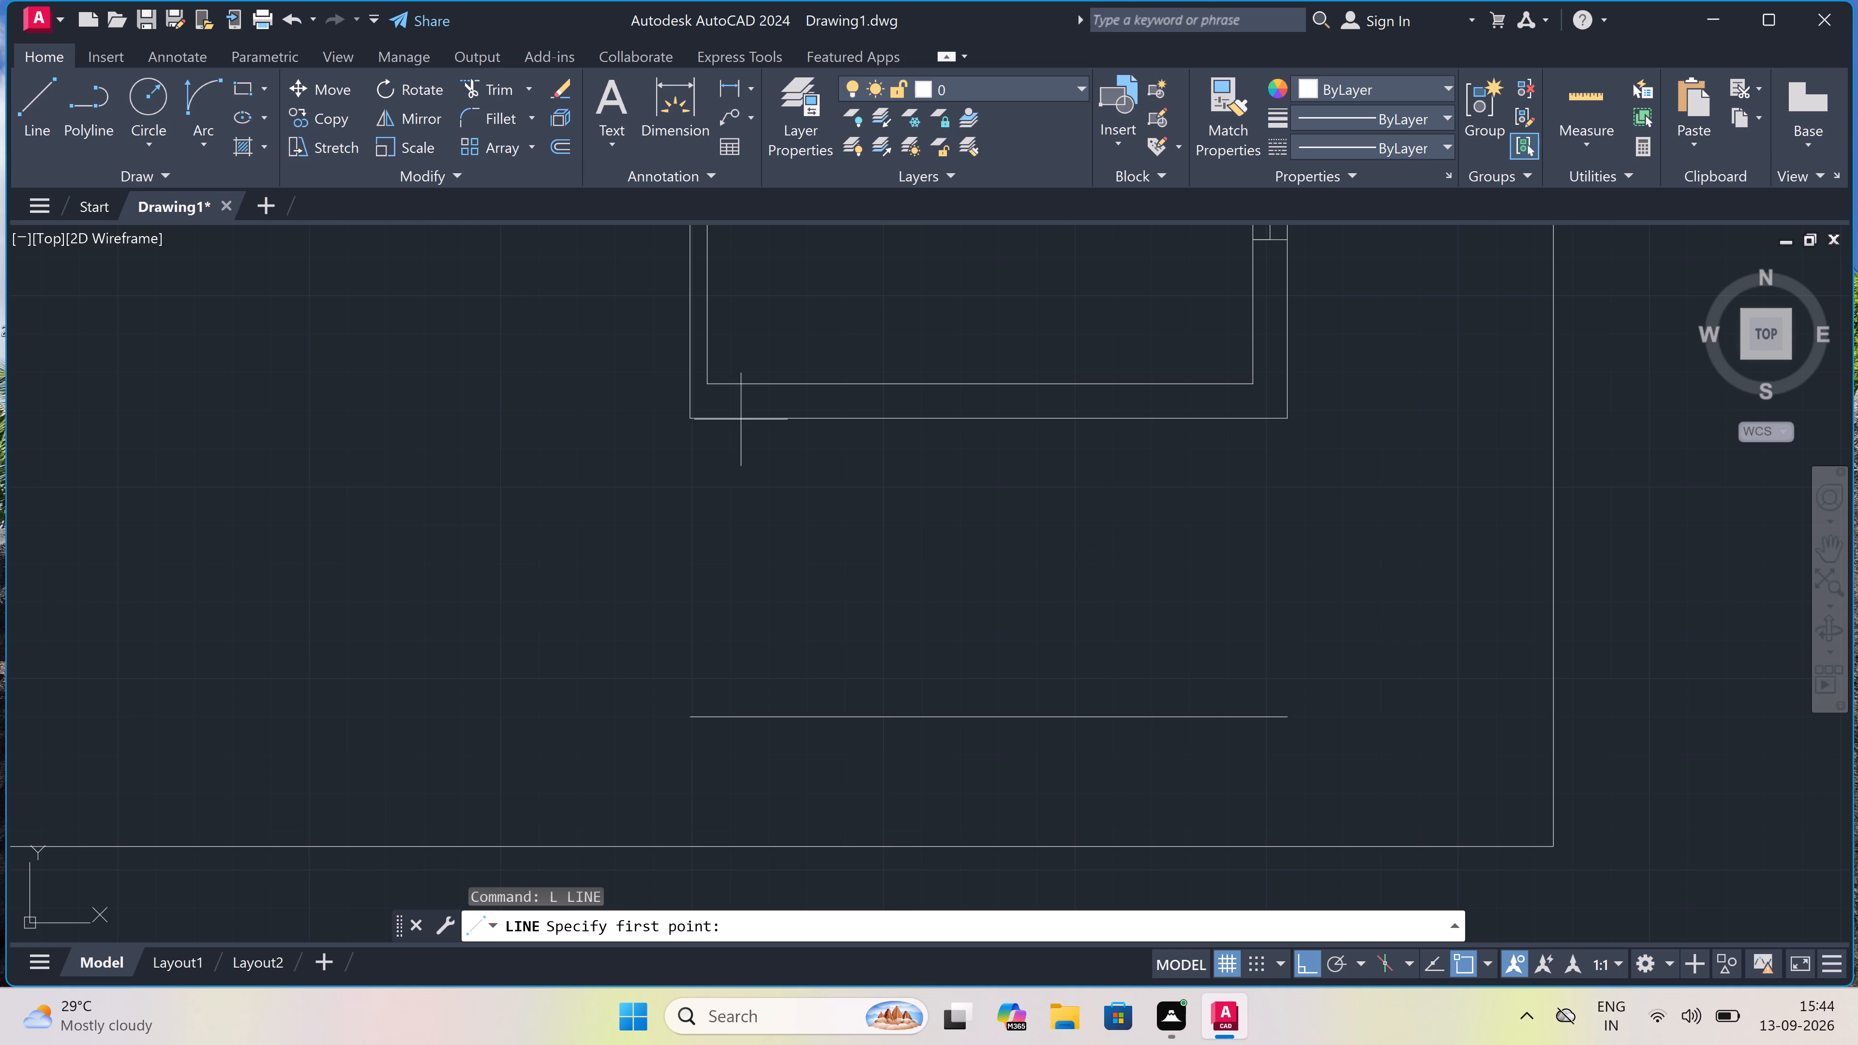
left_click(692, 418)
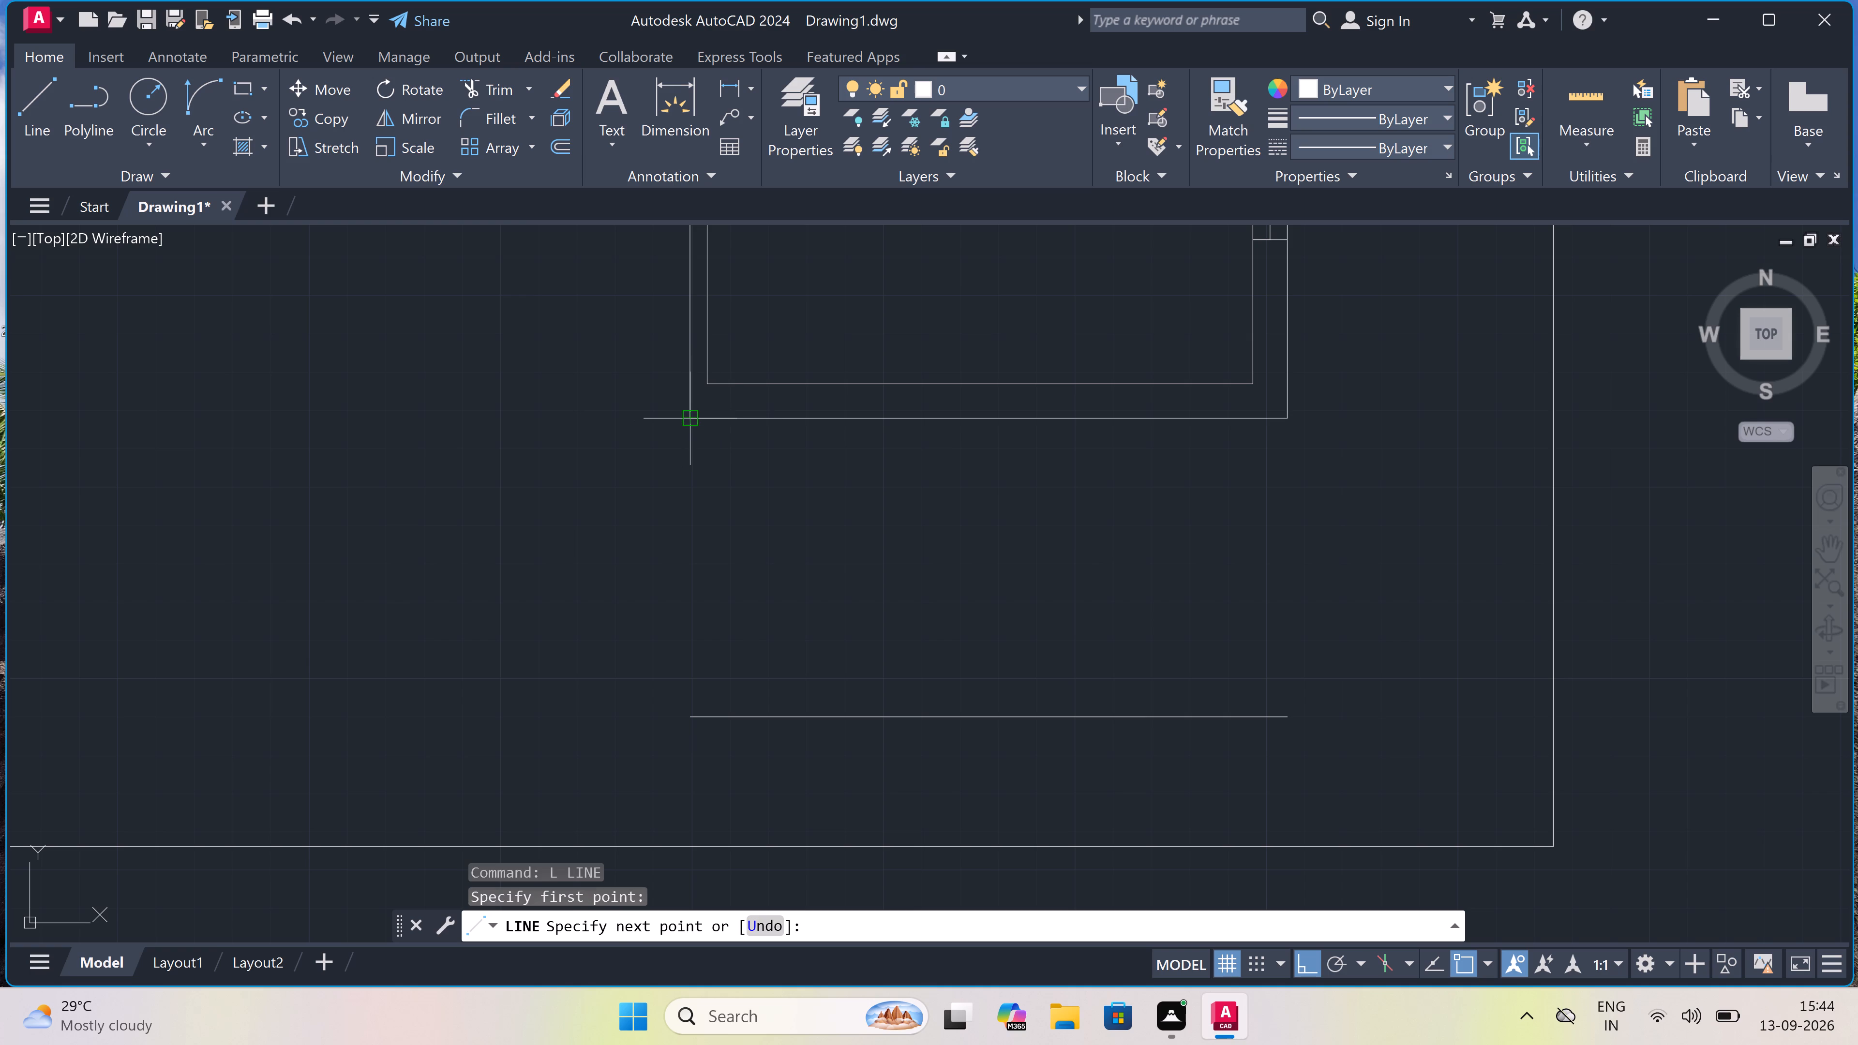
left_click(694, 713)
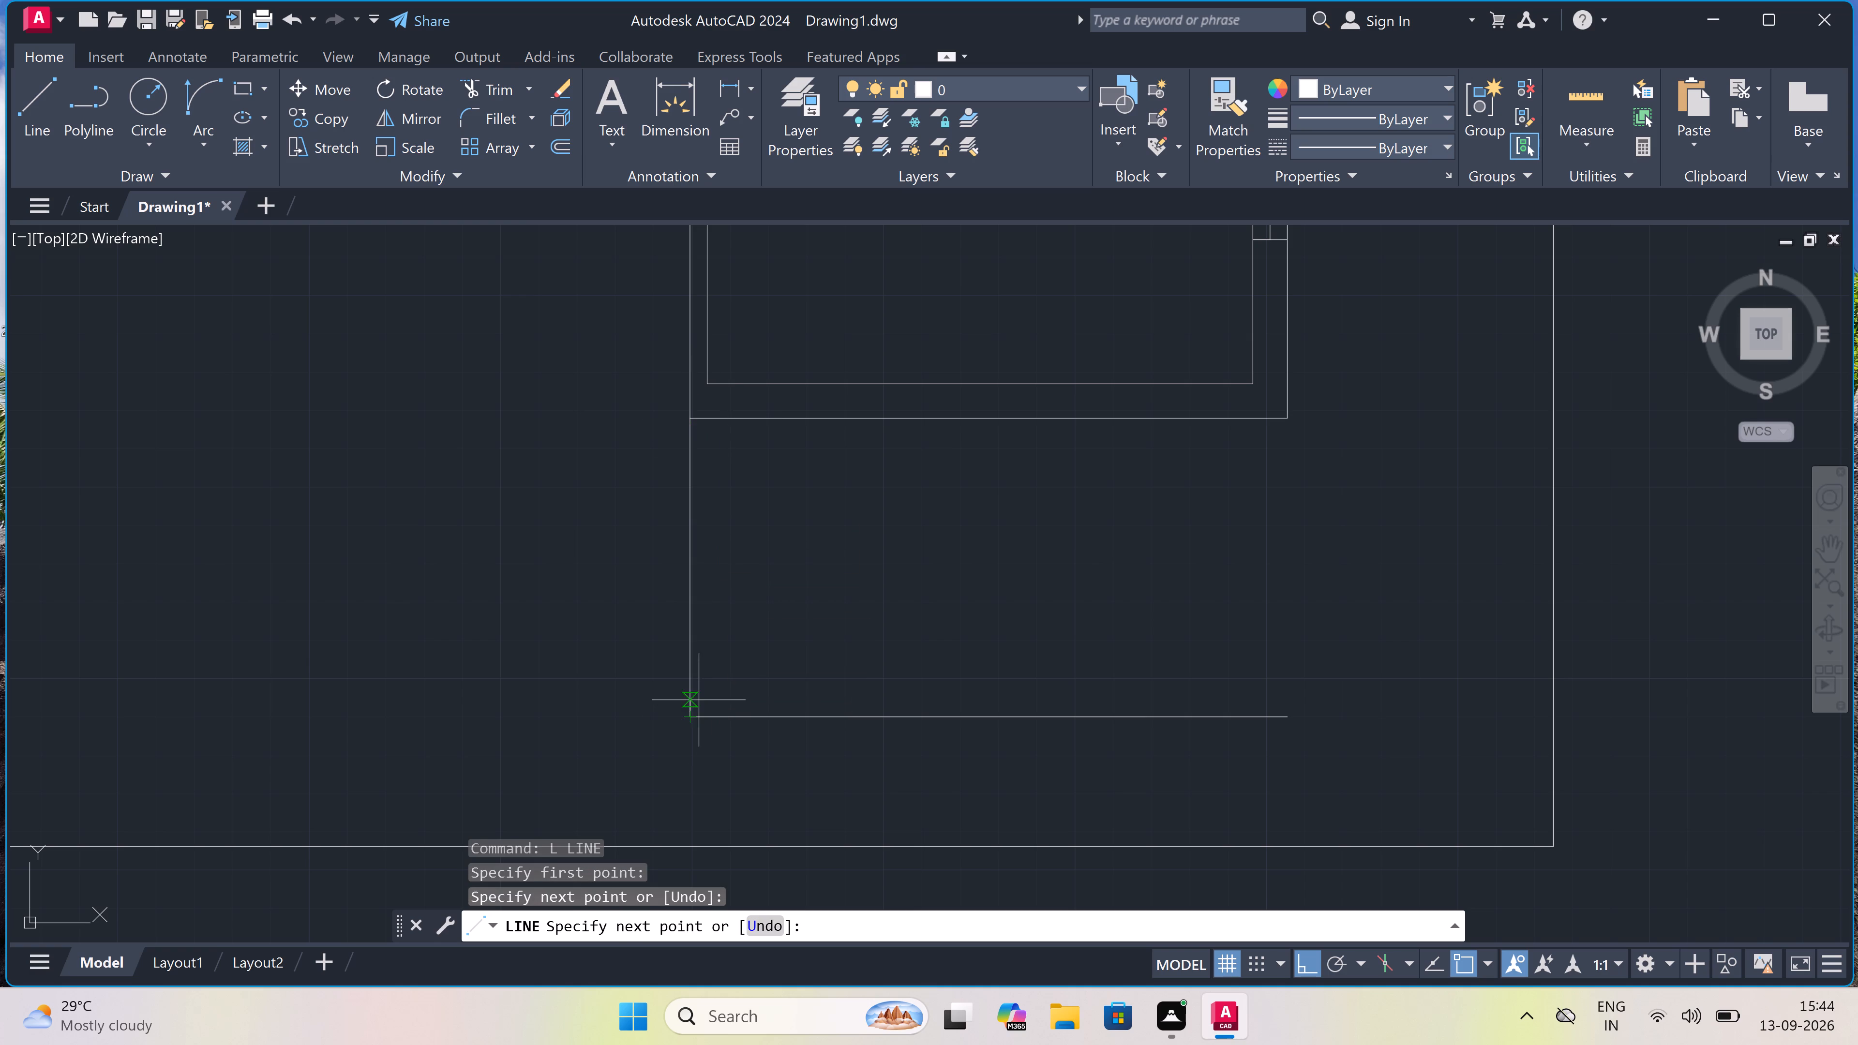
key("Escape")
Offset the staircase's left edge line inward in successive 10" spacings to make the first four tread lines.
key("o")
key("space")
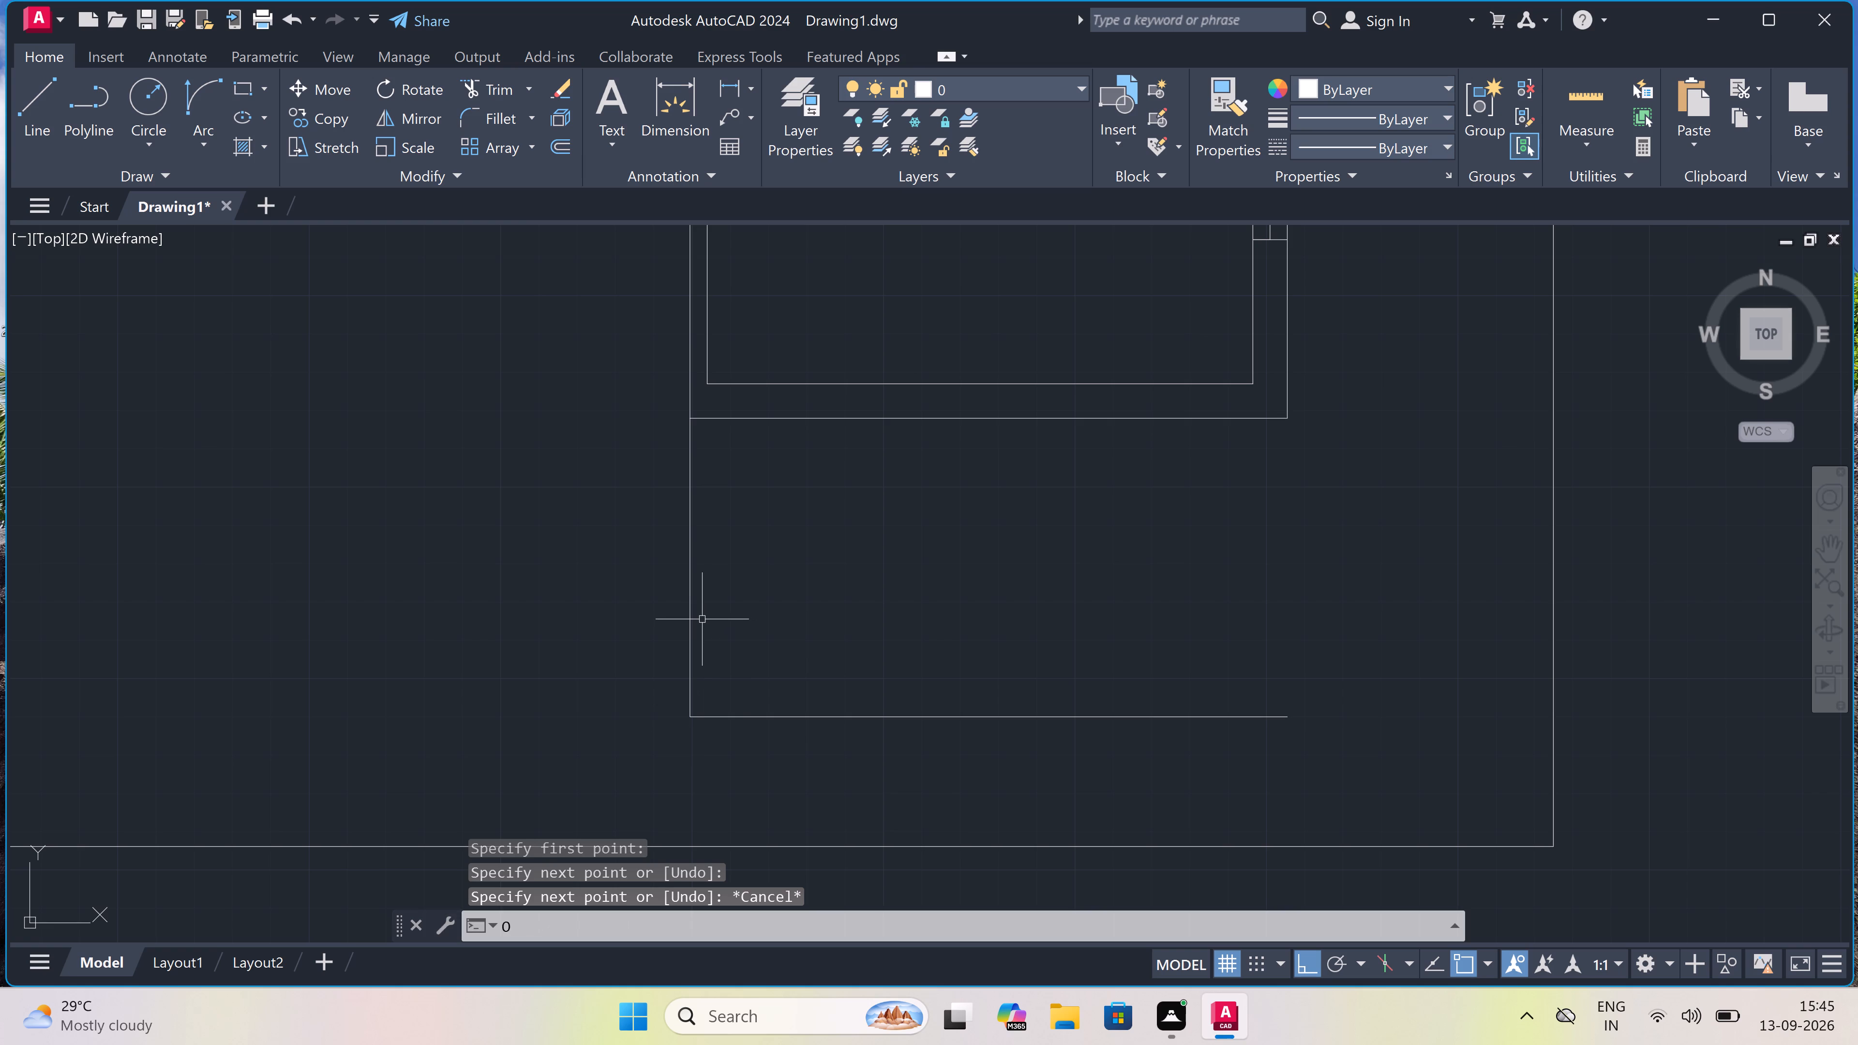
left_click(690, 562)
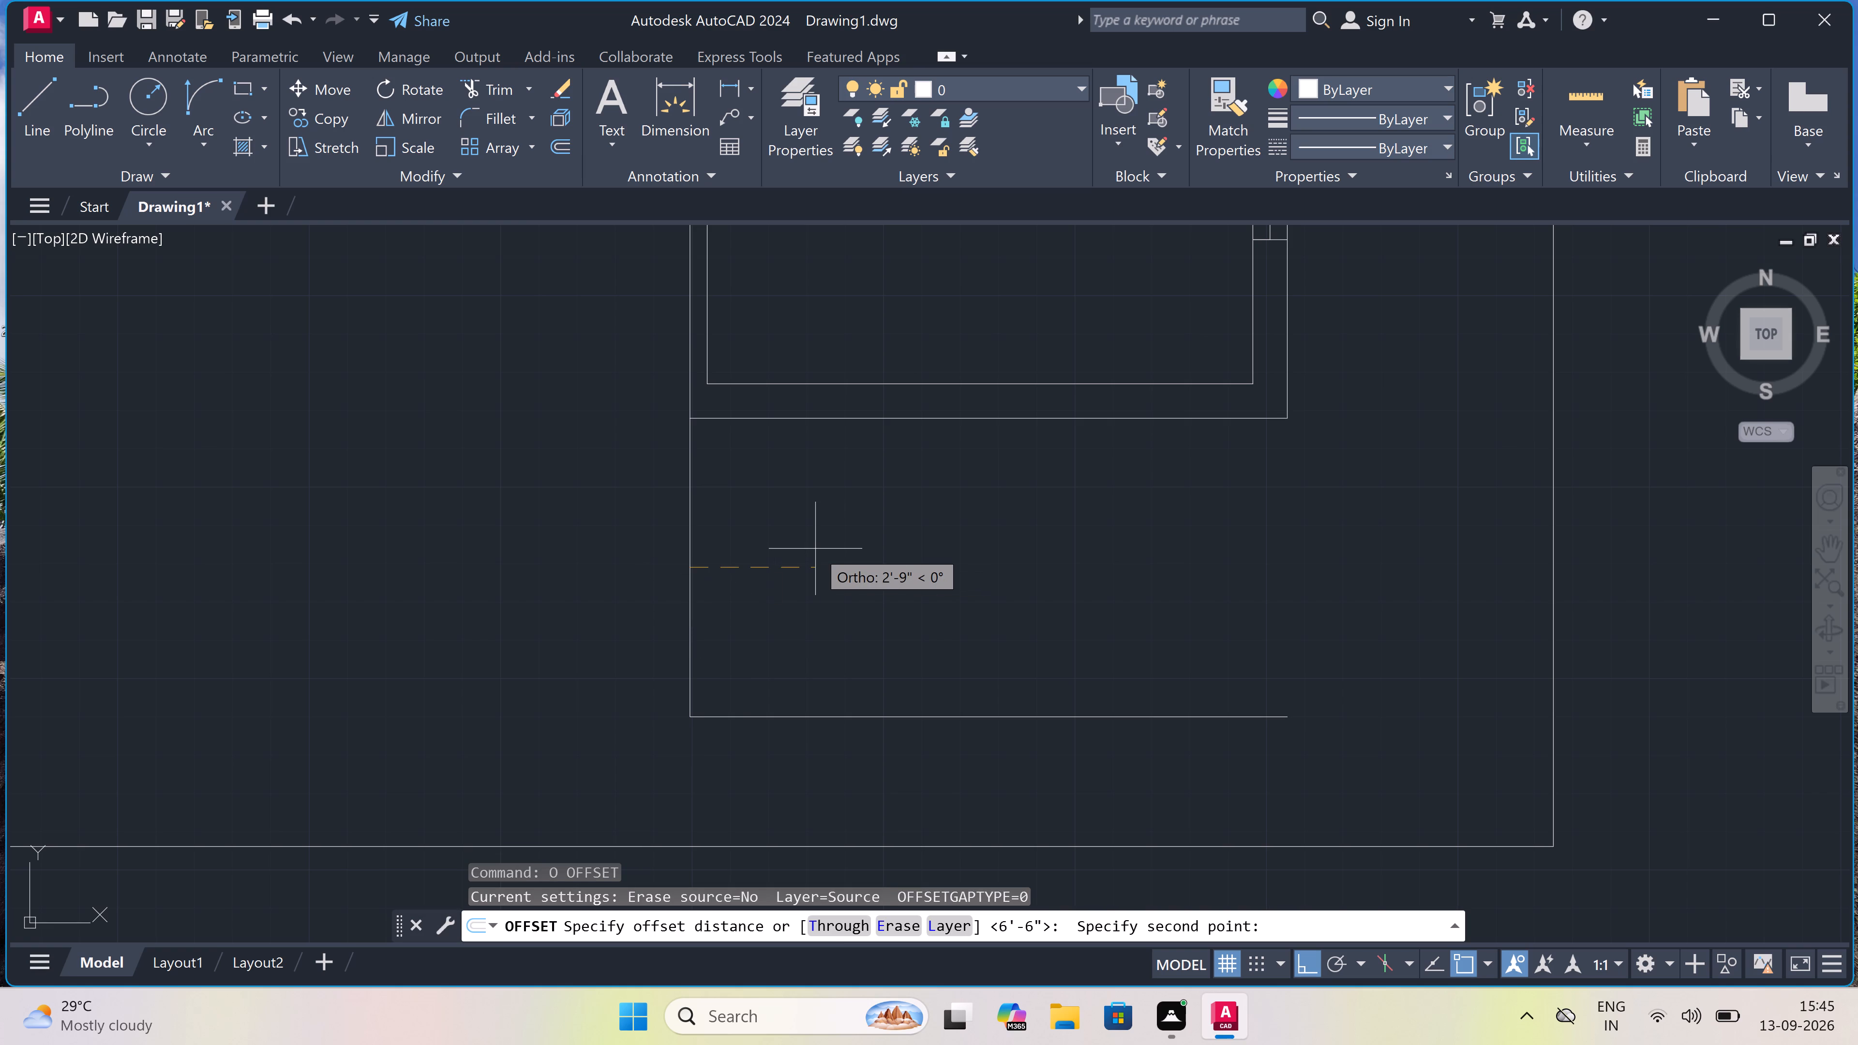
key("1")
key("0")
type("\"")
key("space")
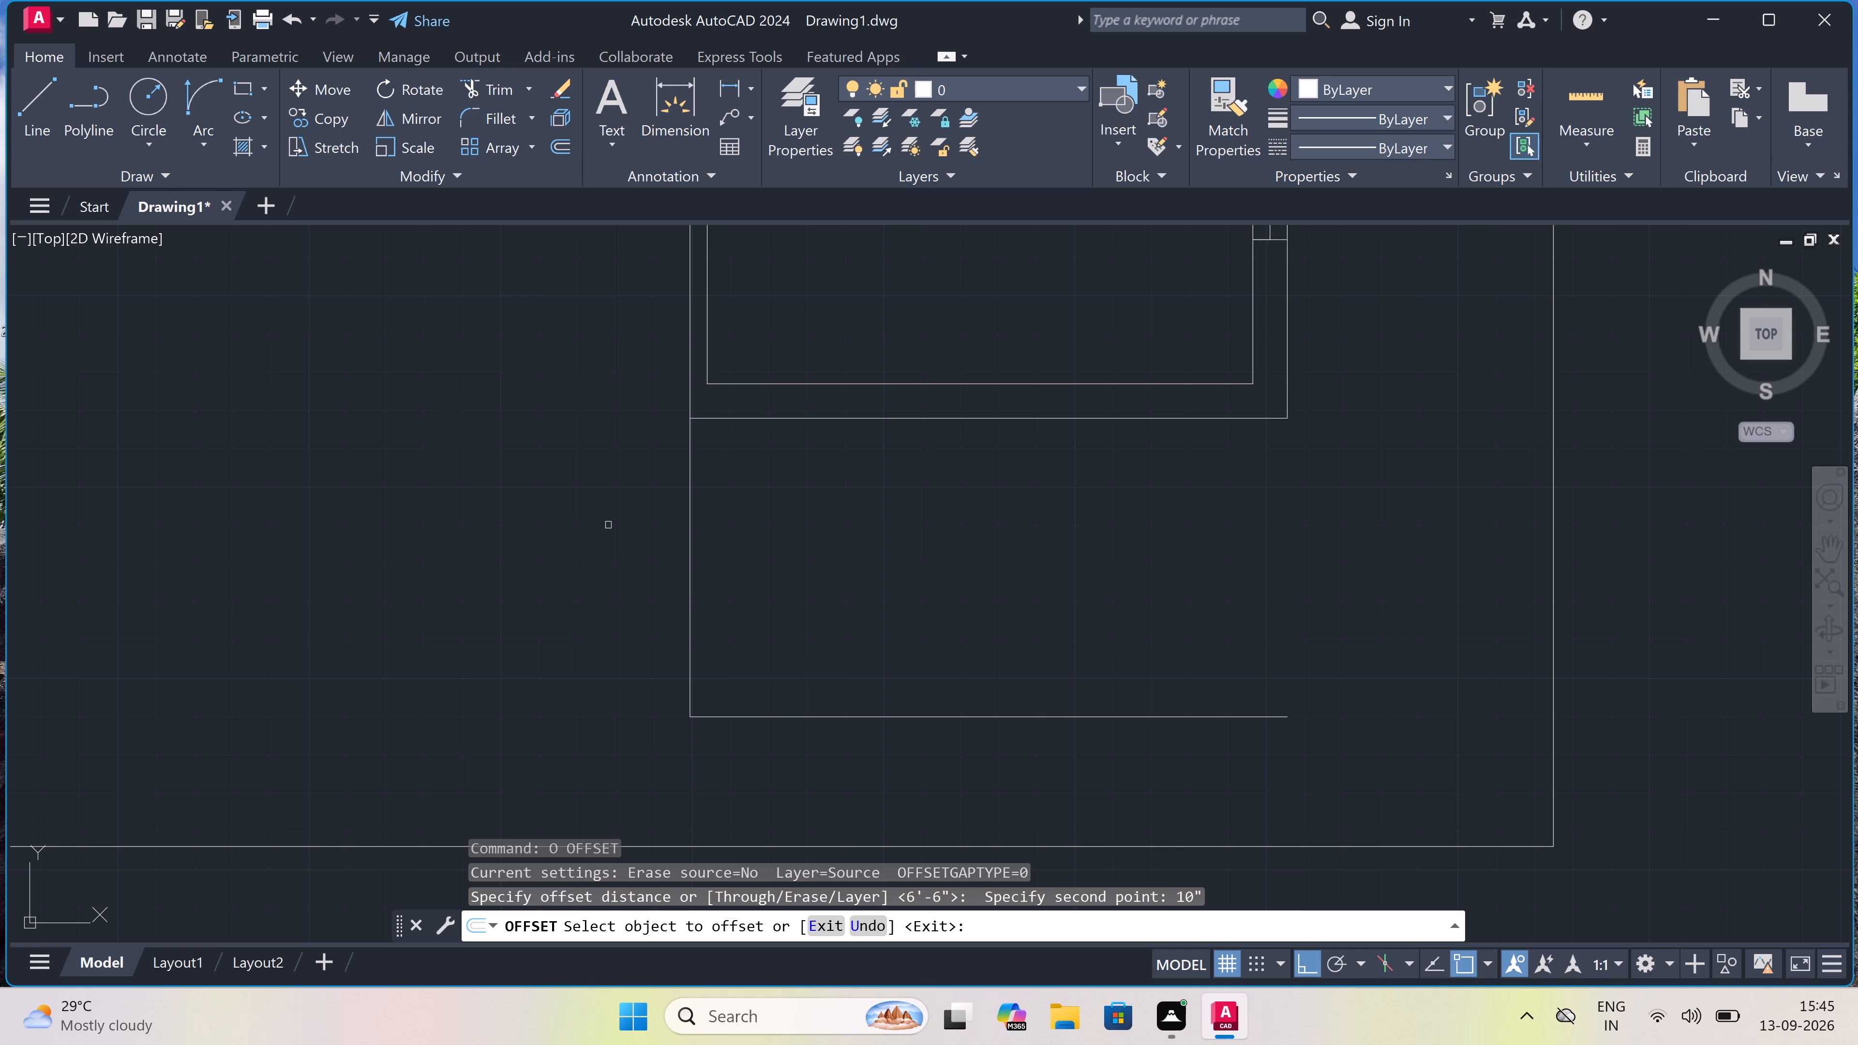
left_click(689, 507)
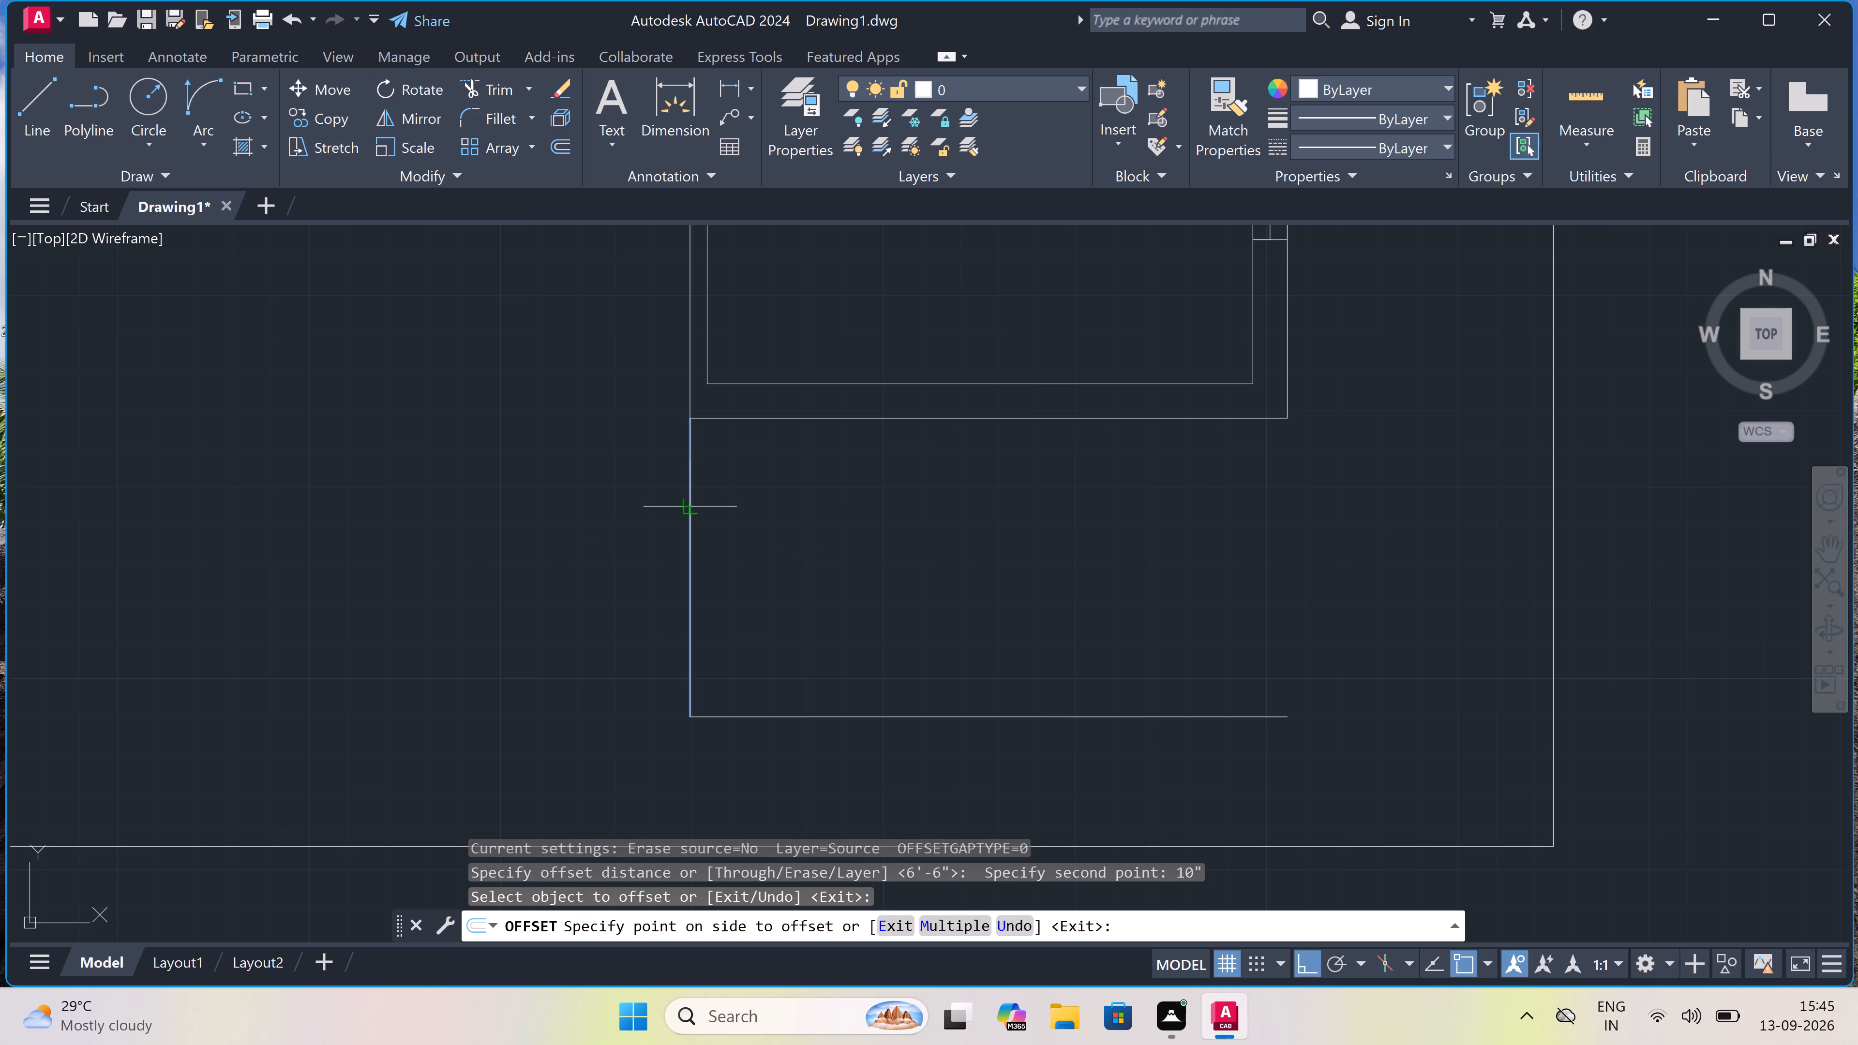
left_click(737, 508)
left_click(729, 508)
left_click(779, 508)
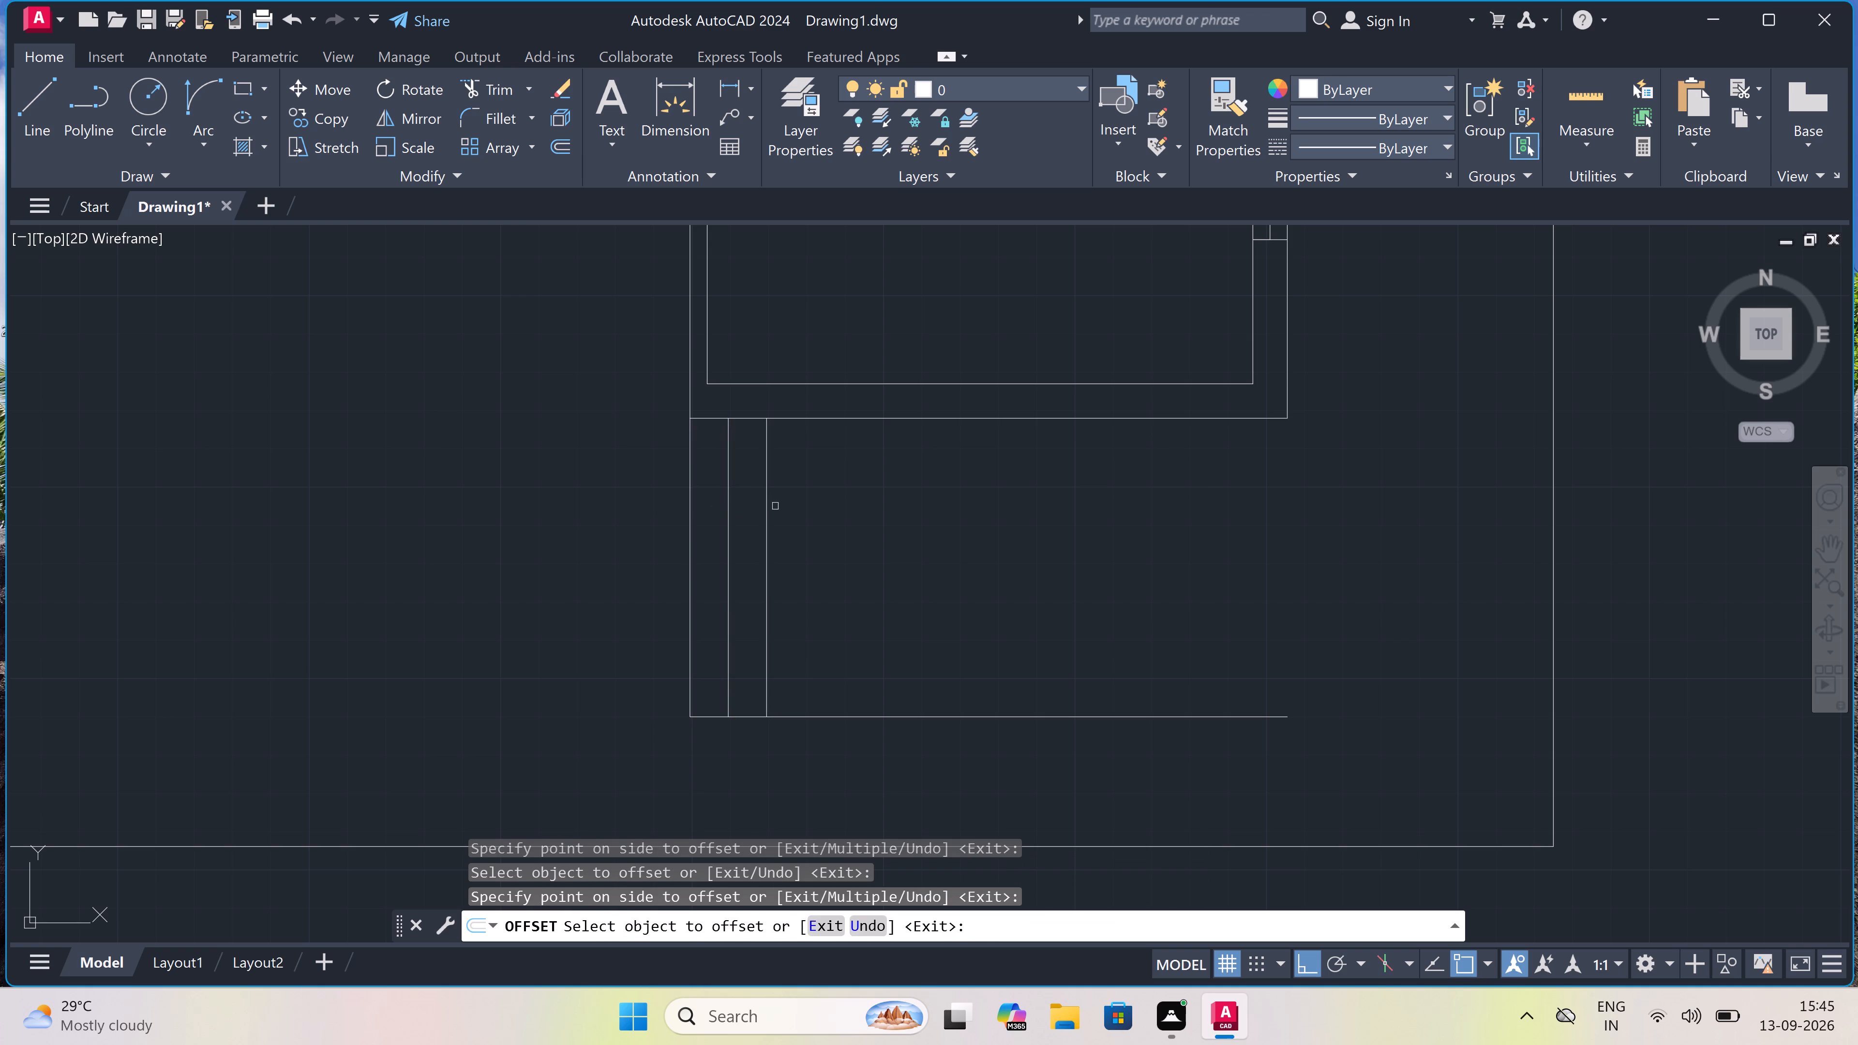
left_click(769, 504)
left_click(827, 500)
left_click(806, 498)
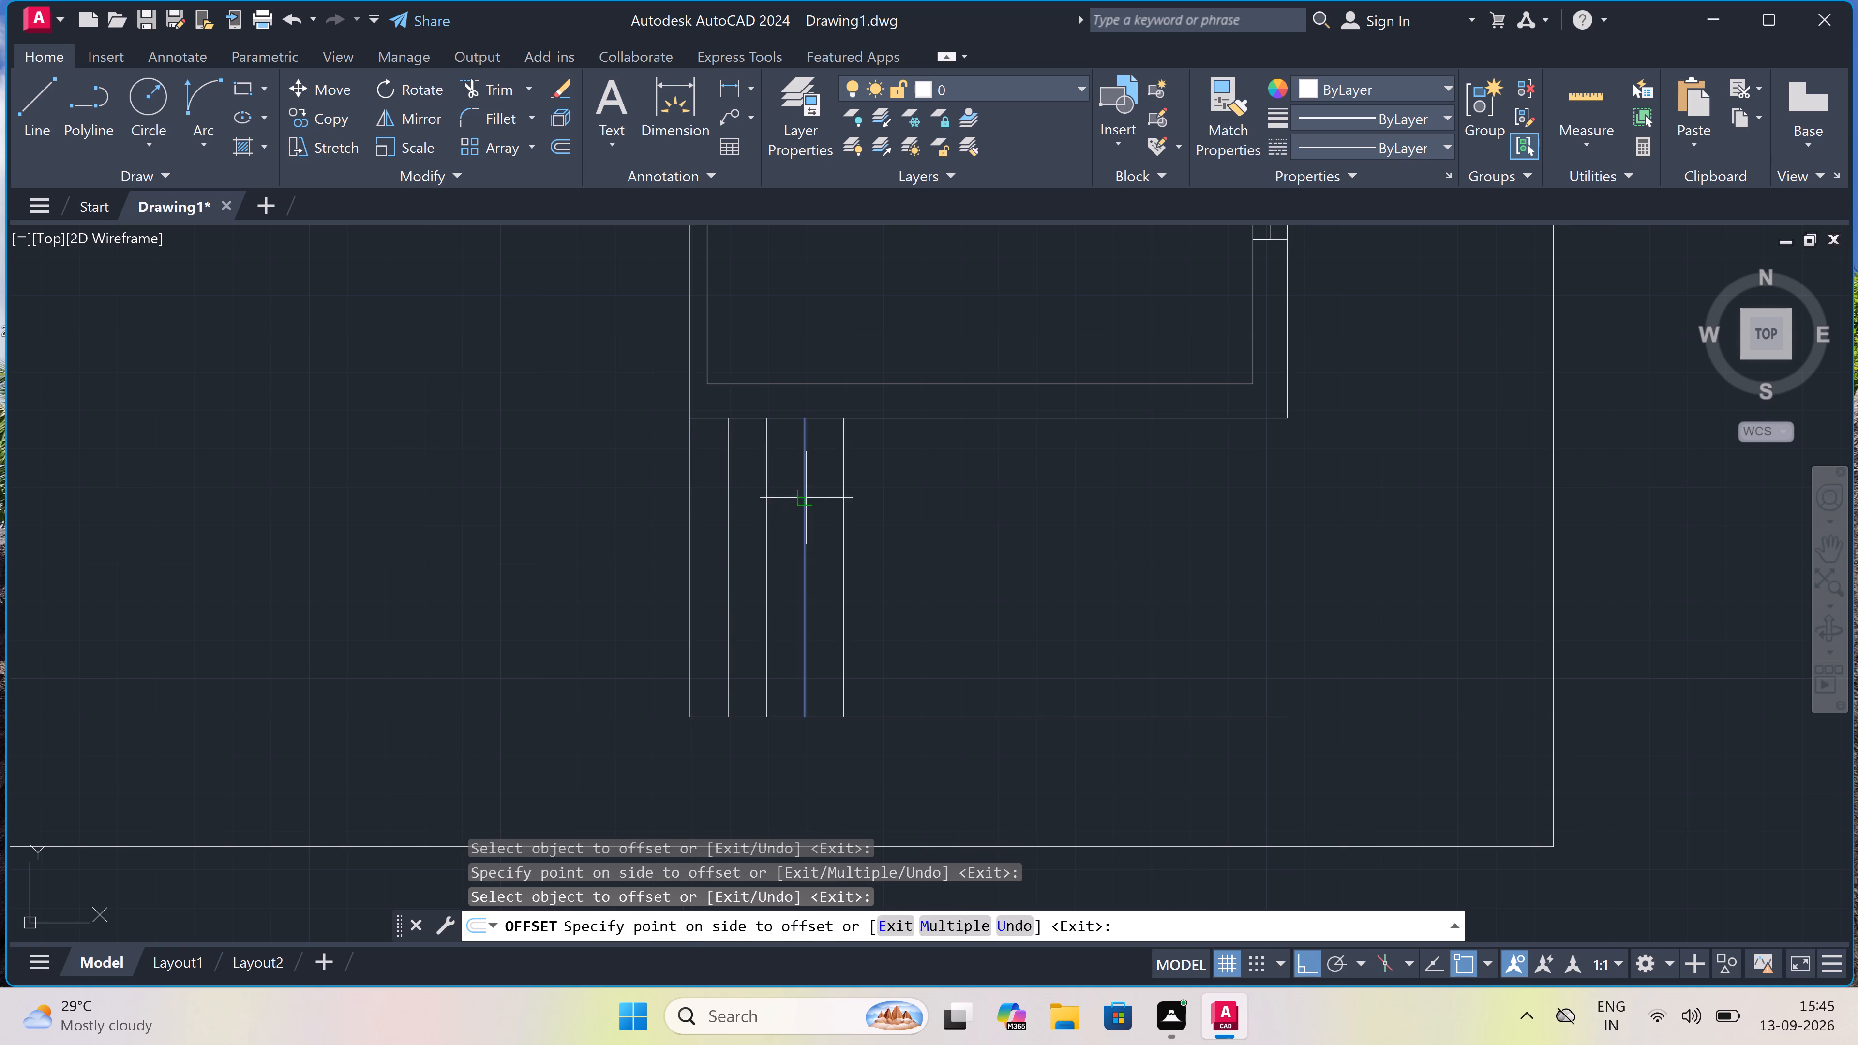
left_click(826, 493)
double_click(839, 491)
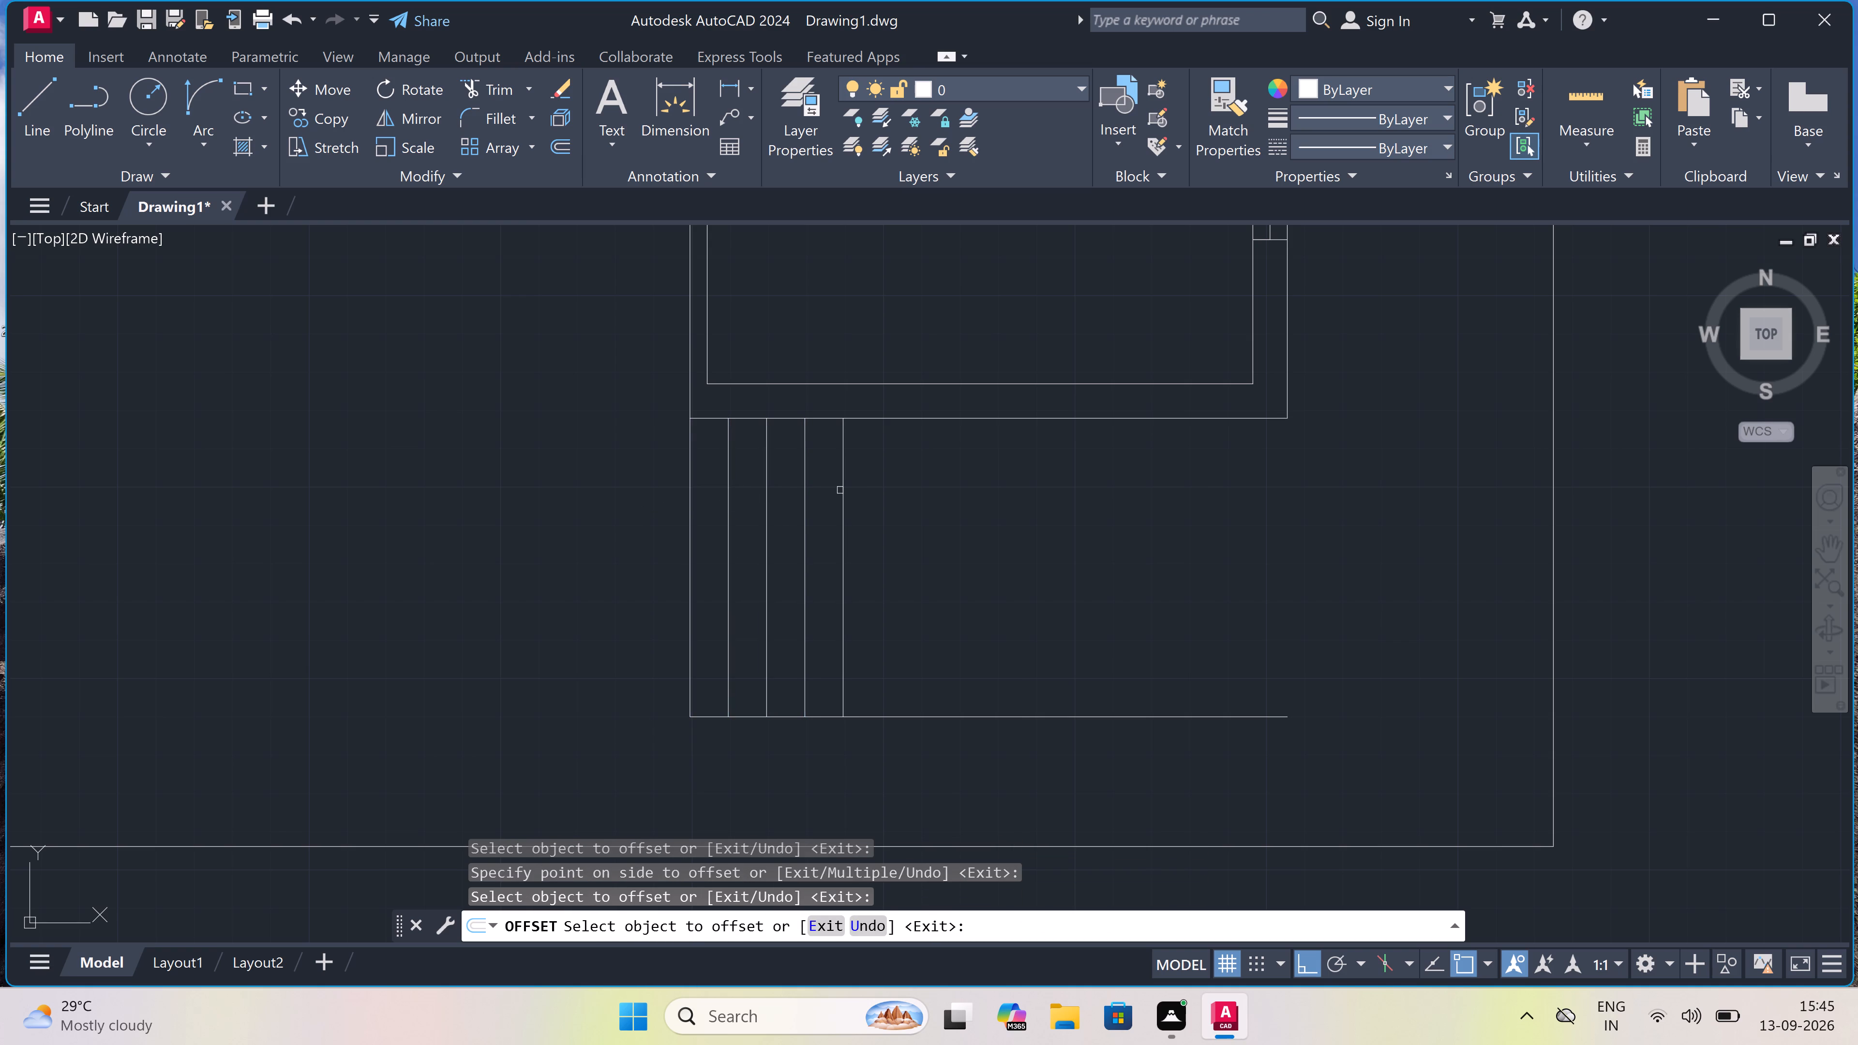
left_click_drag(885, 480, 881, 480)
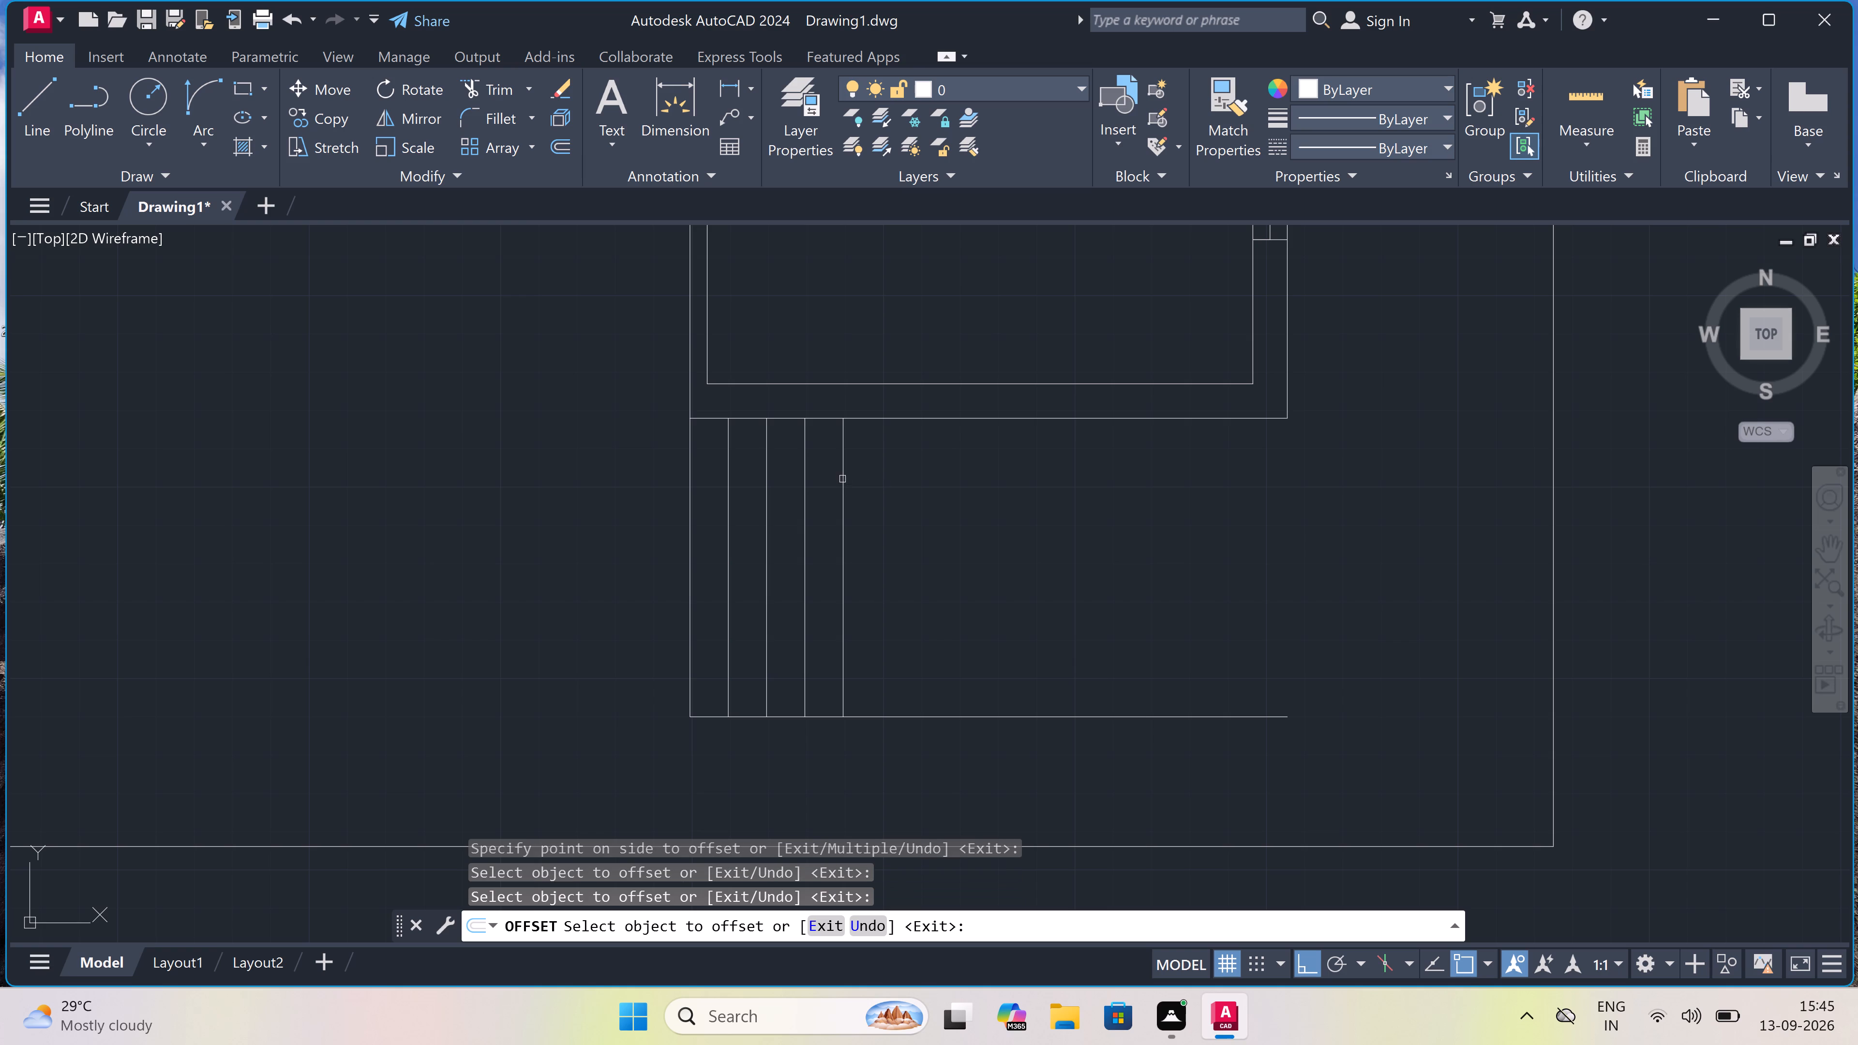
Continue offsetting the last tread line to the right at 10" spacing to add seven more tread lines.
left_click(844, 478)
left_click(872, 478)
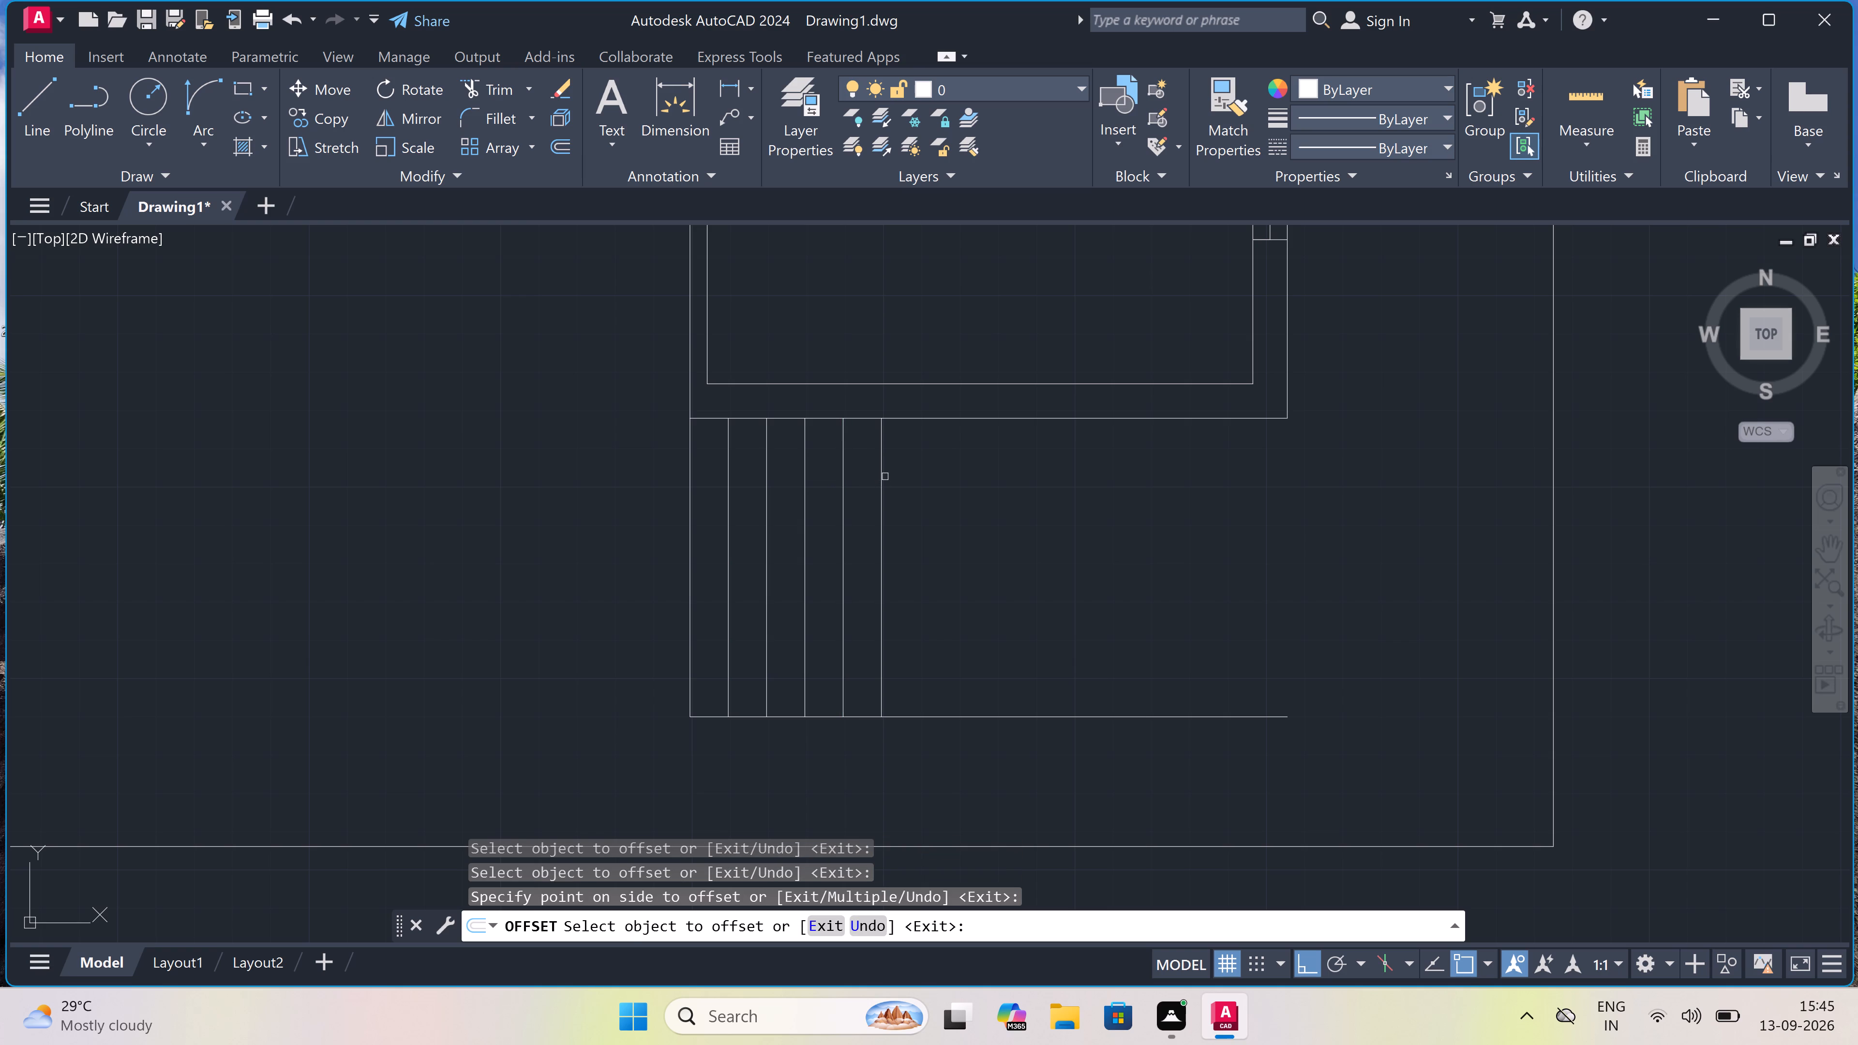
left_click(881, 476)
left_click(937, 470)
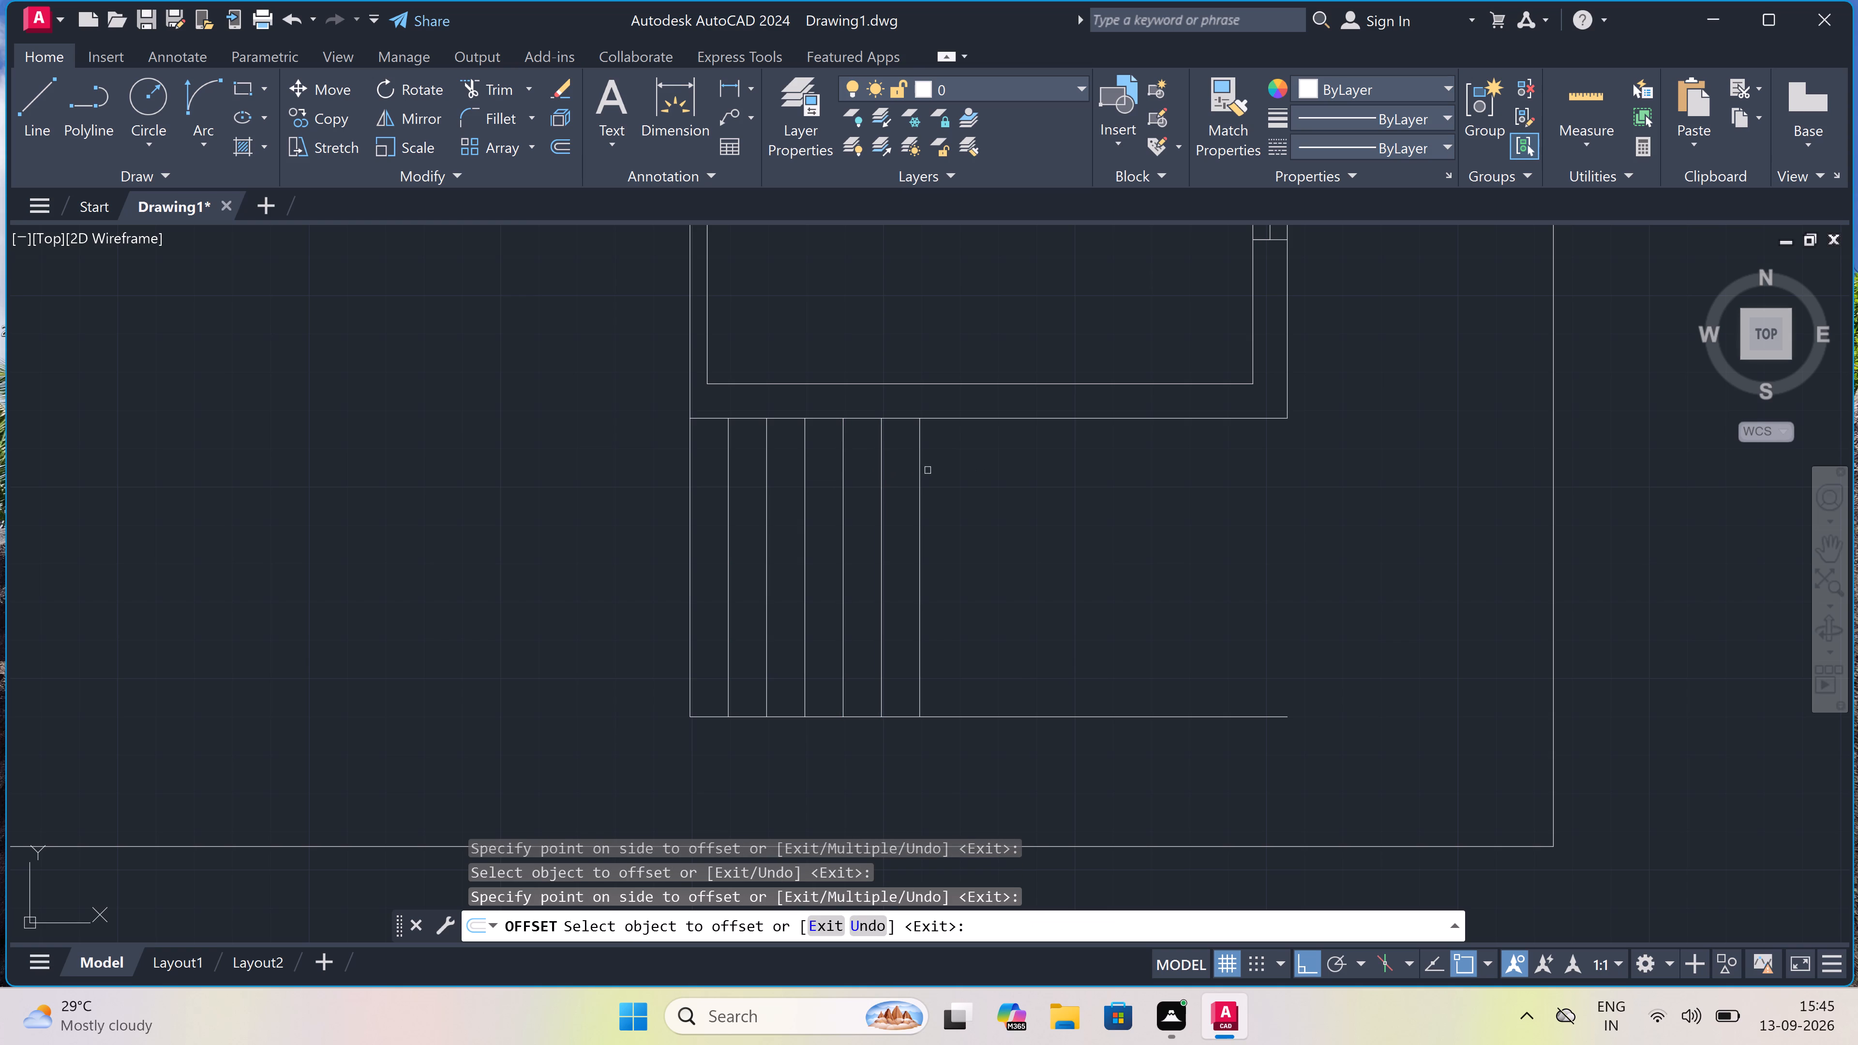
left_click(919, 469)
left_click(967, 465)
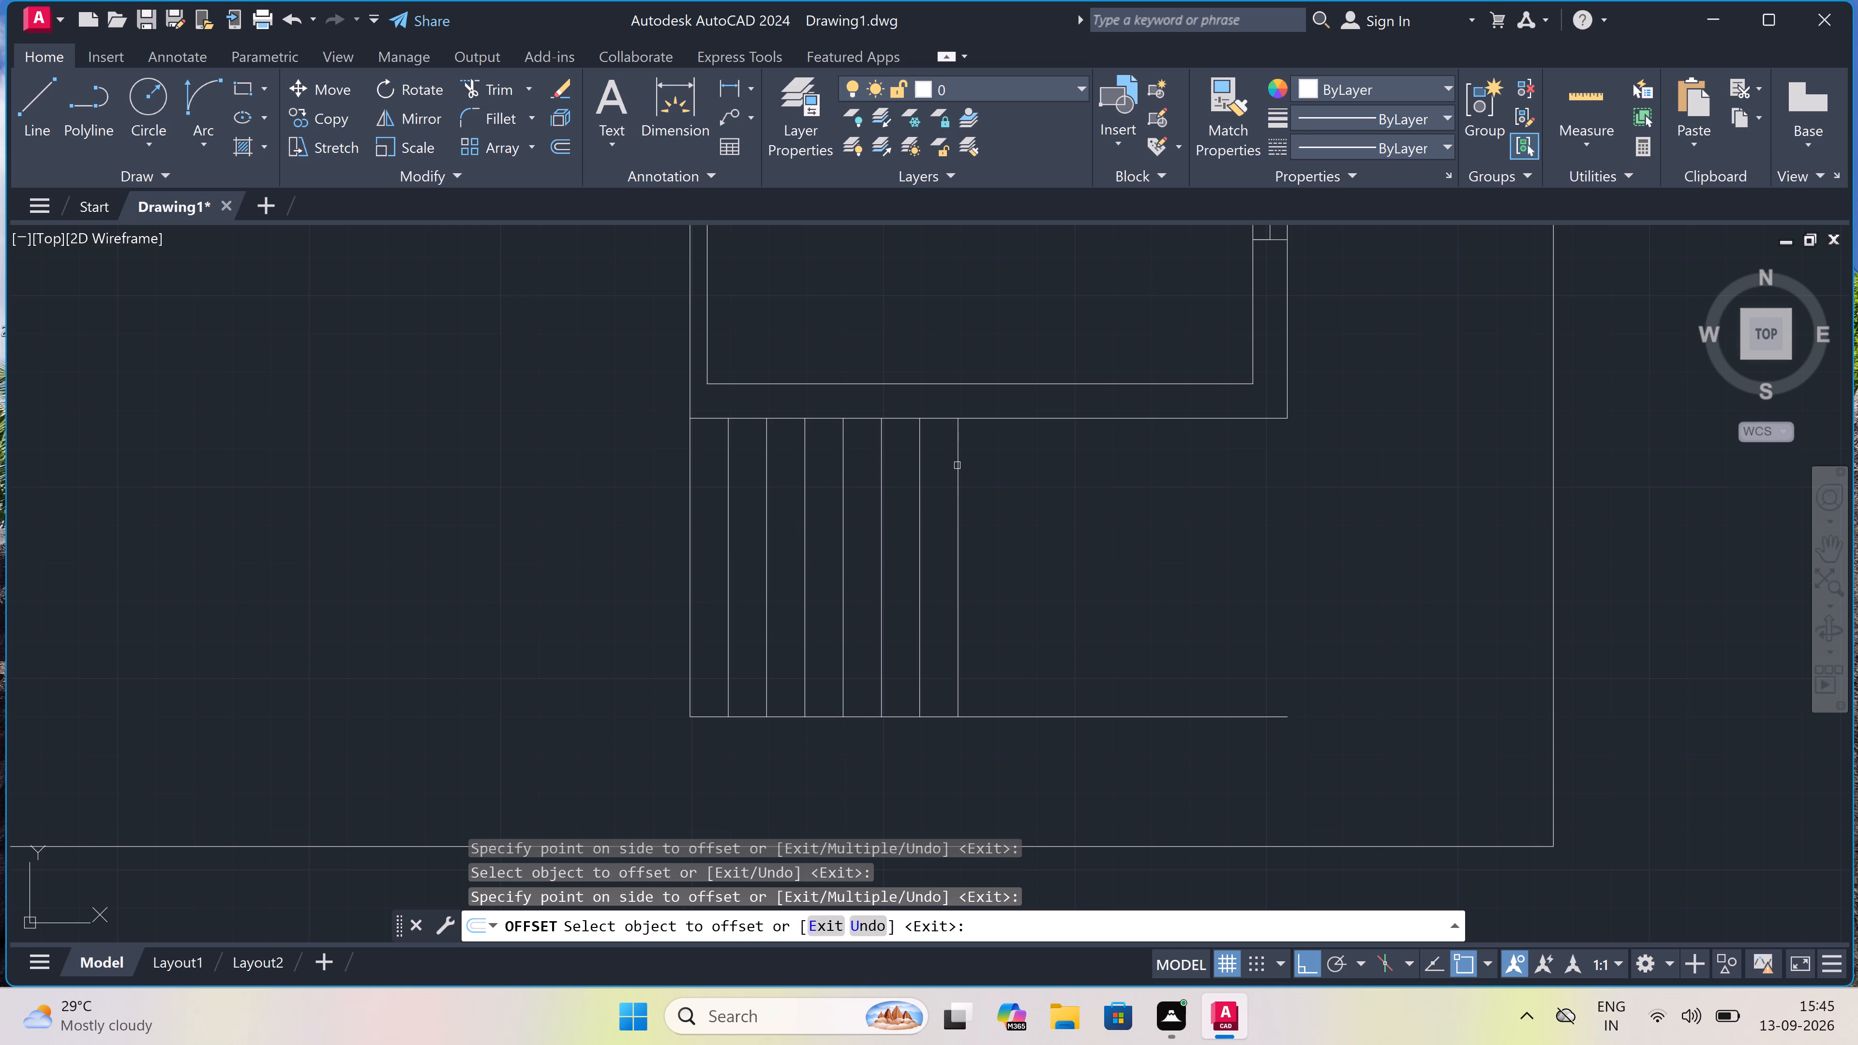
left_click(957, 465)
double_click(979, 470)
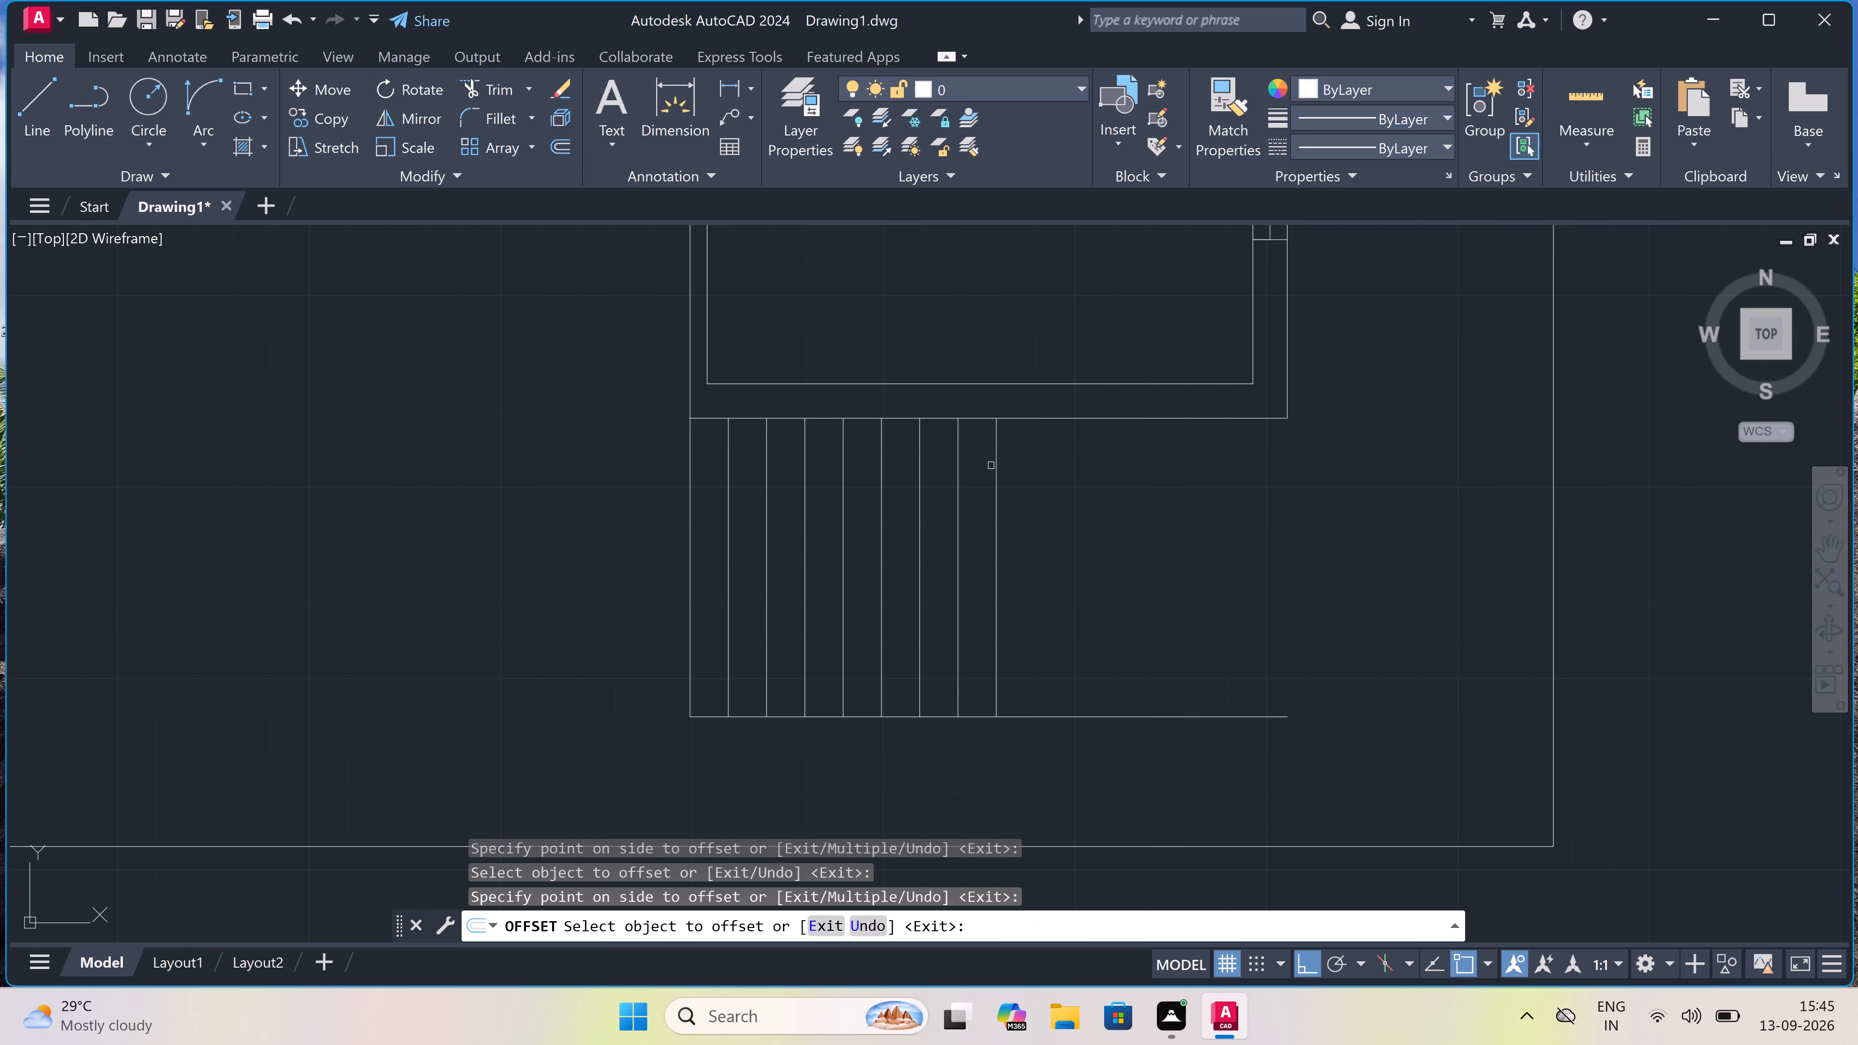
left_click(996, 463)
left_click(1049, 458)
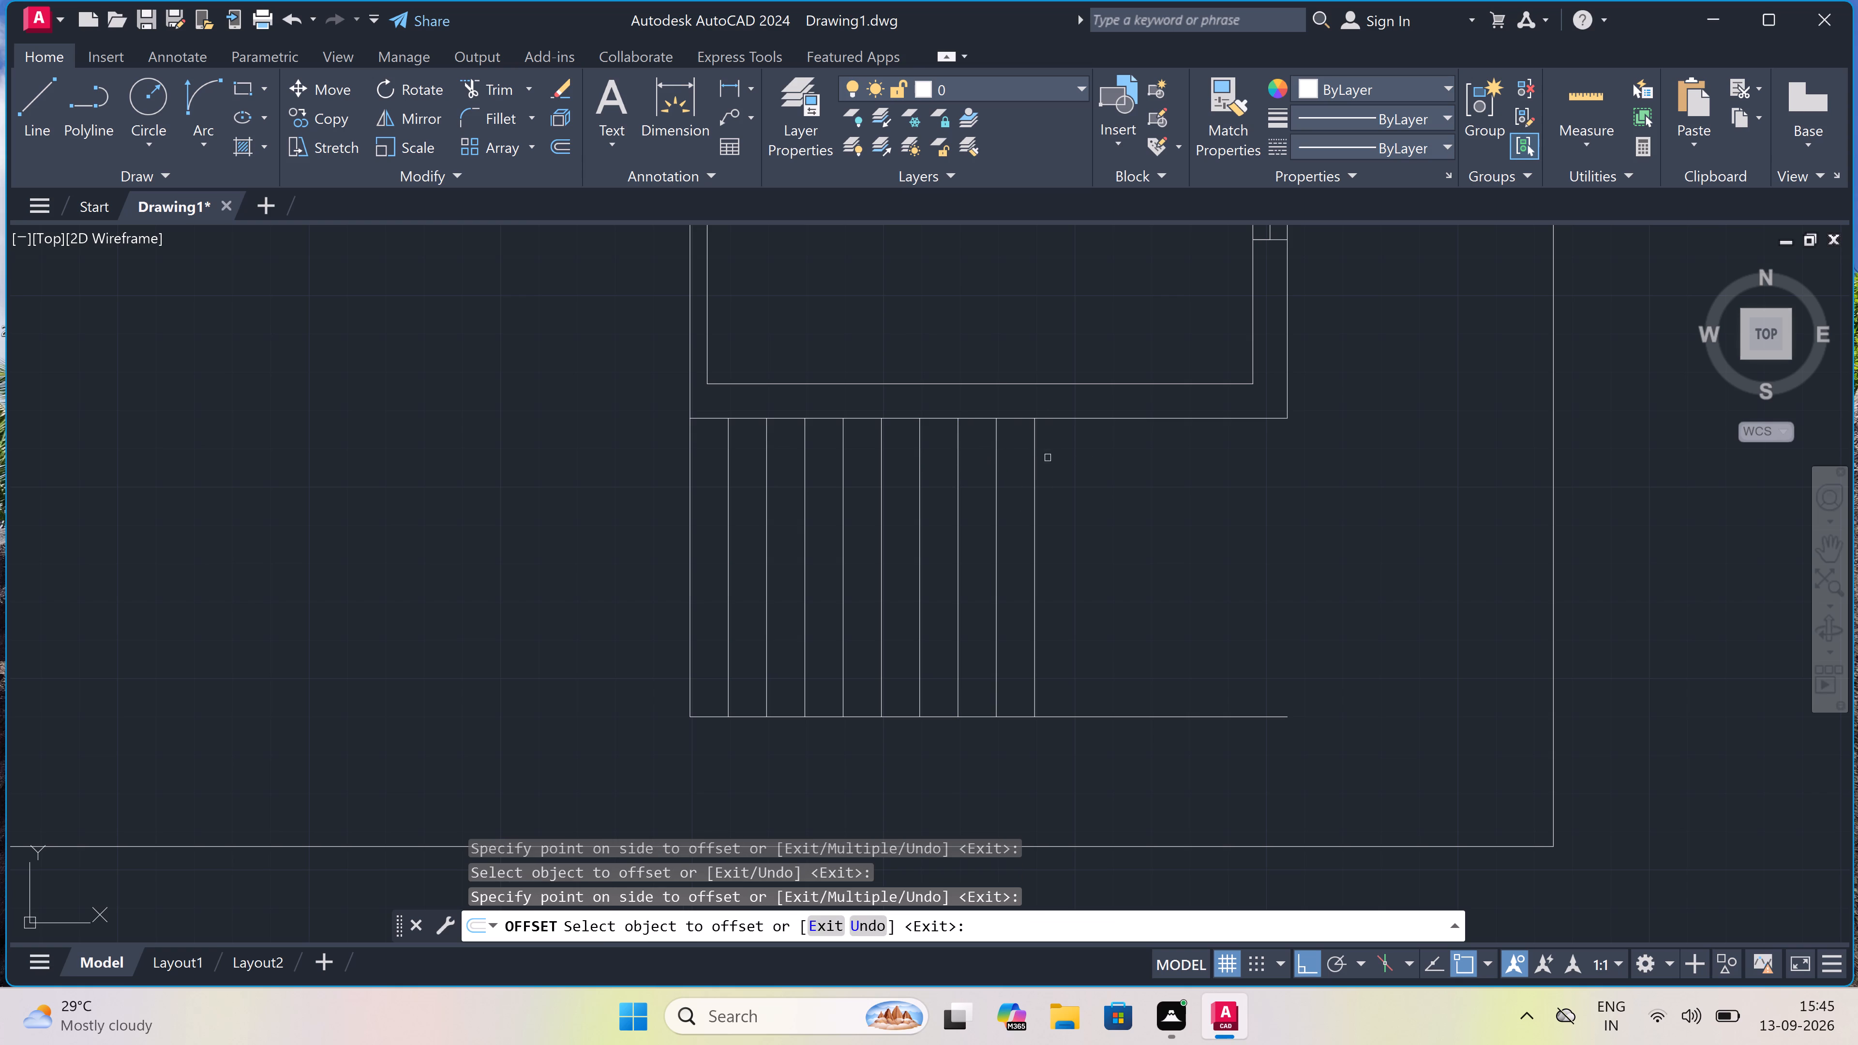
left_click(1034, 463)
left_click(1072, 467)
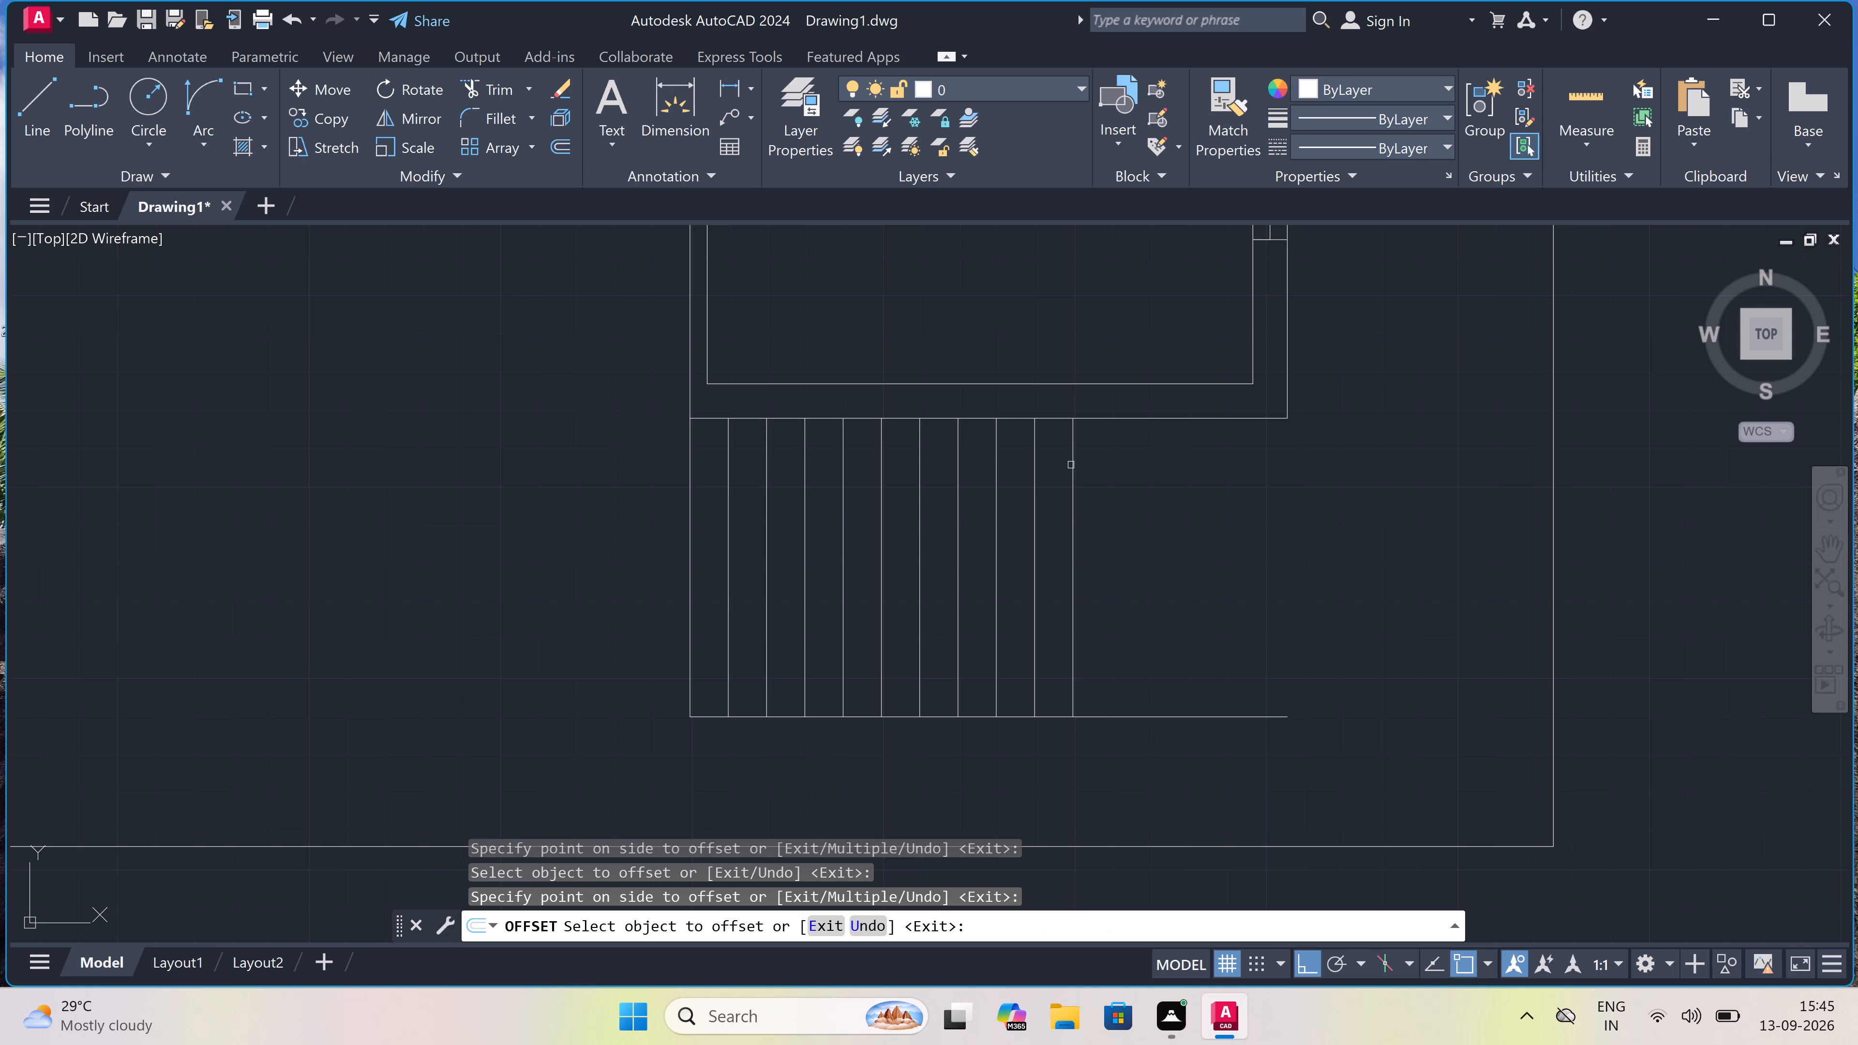
double_click(1073, 465)
left_click(1134, 462)
key("Escape")
Trim the part of the staircase's bottom edge line that extends beyond the last tread line.
key("t")
type("R")
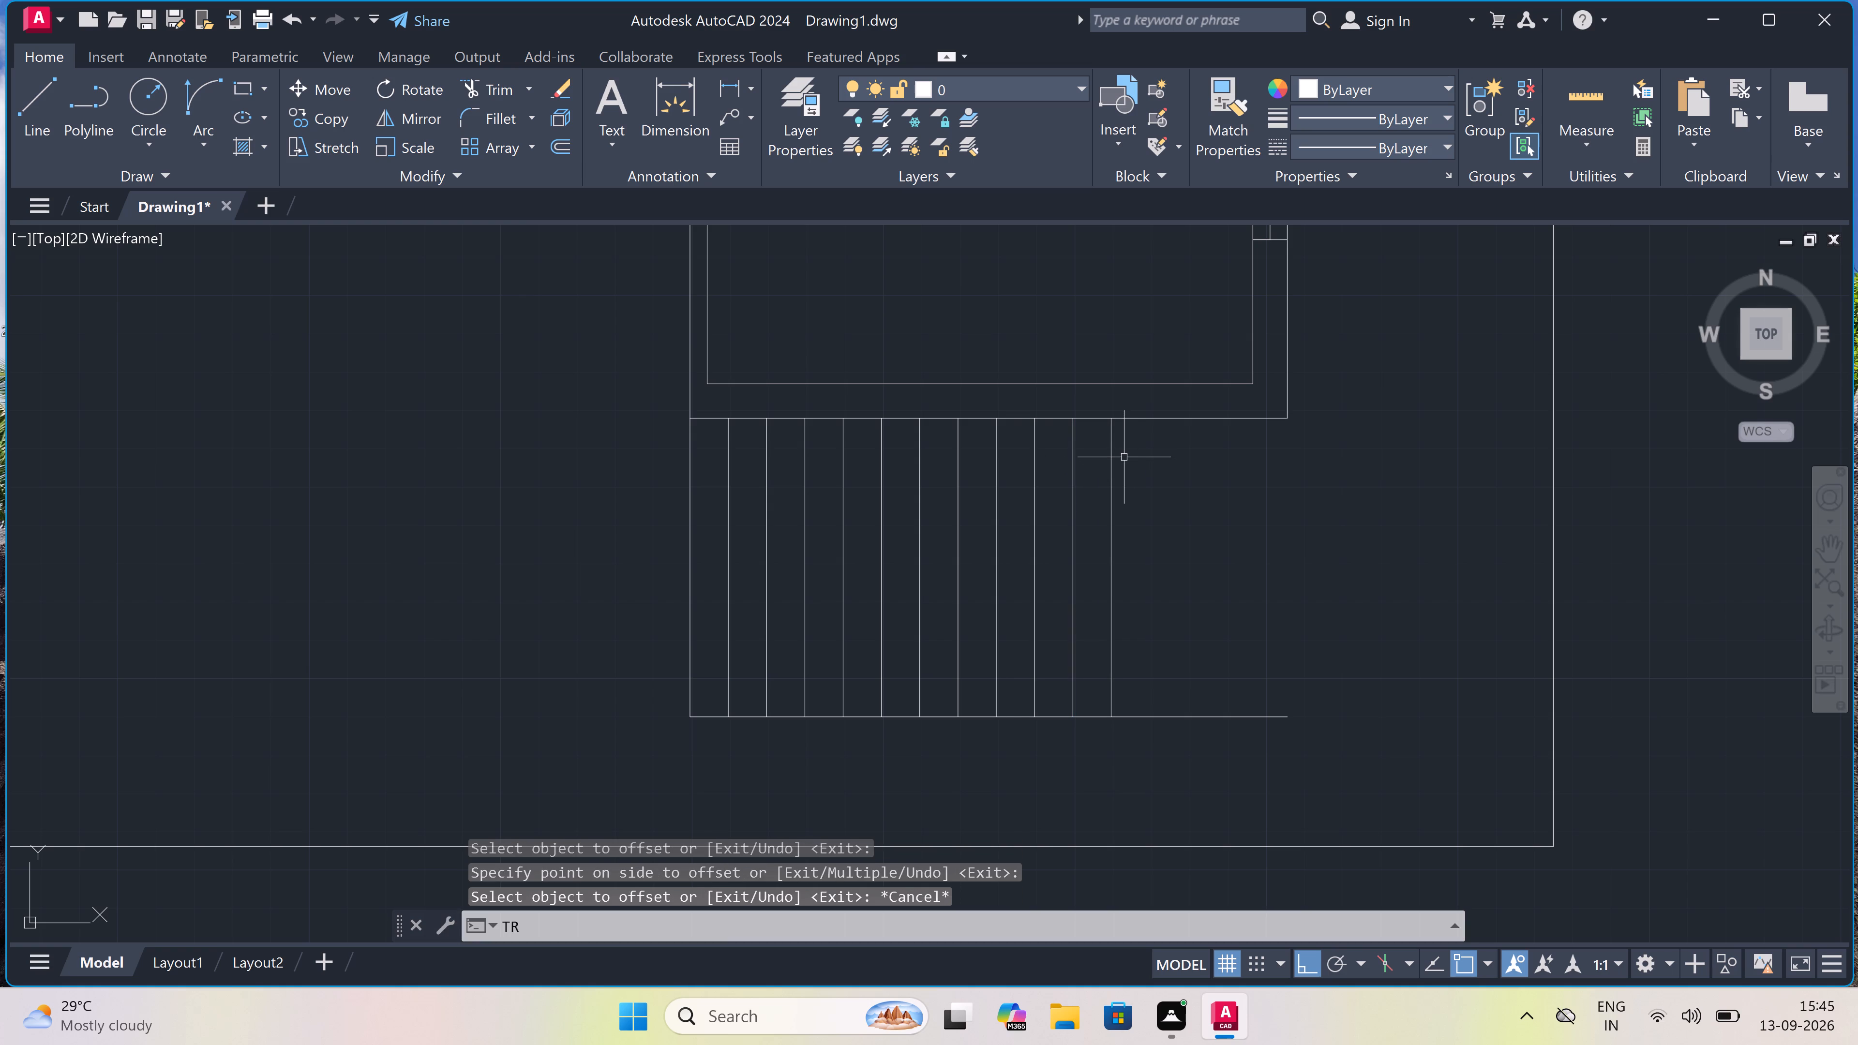
key("space")
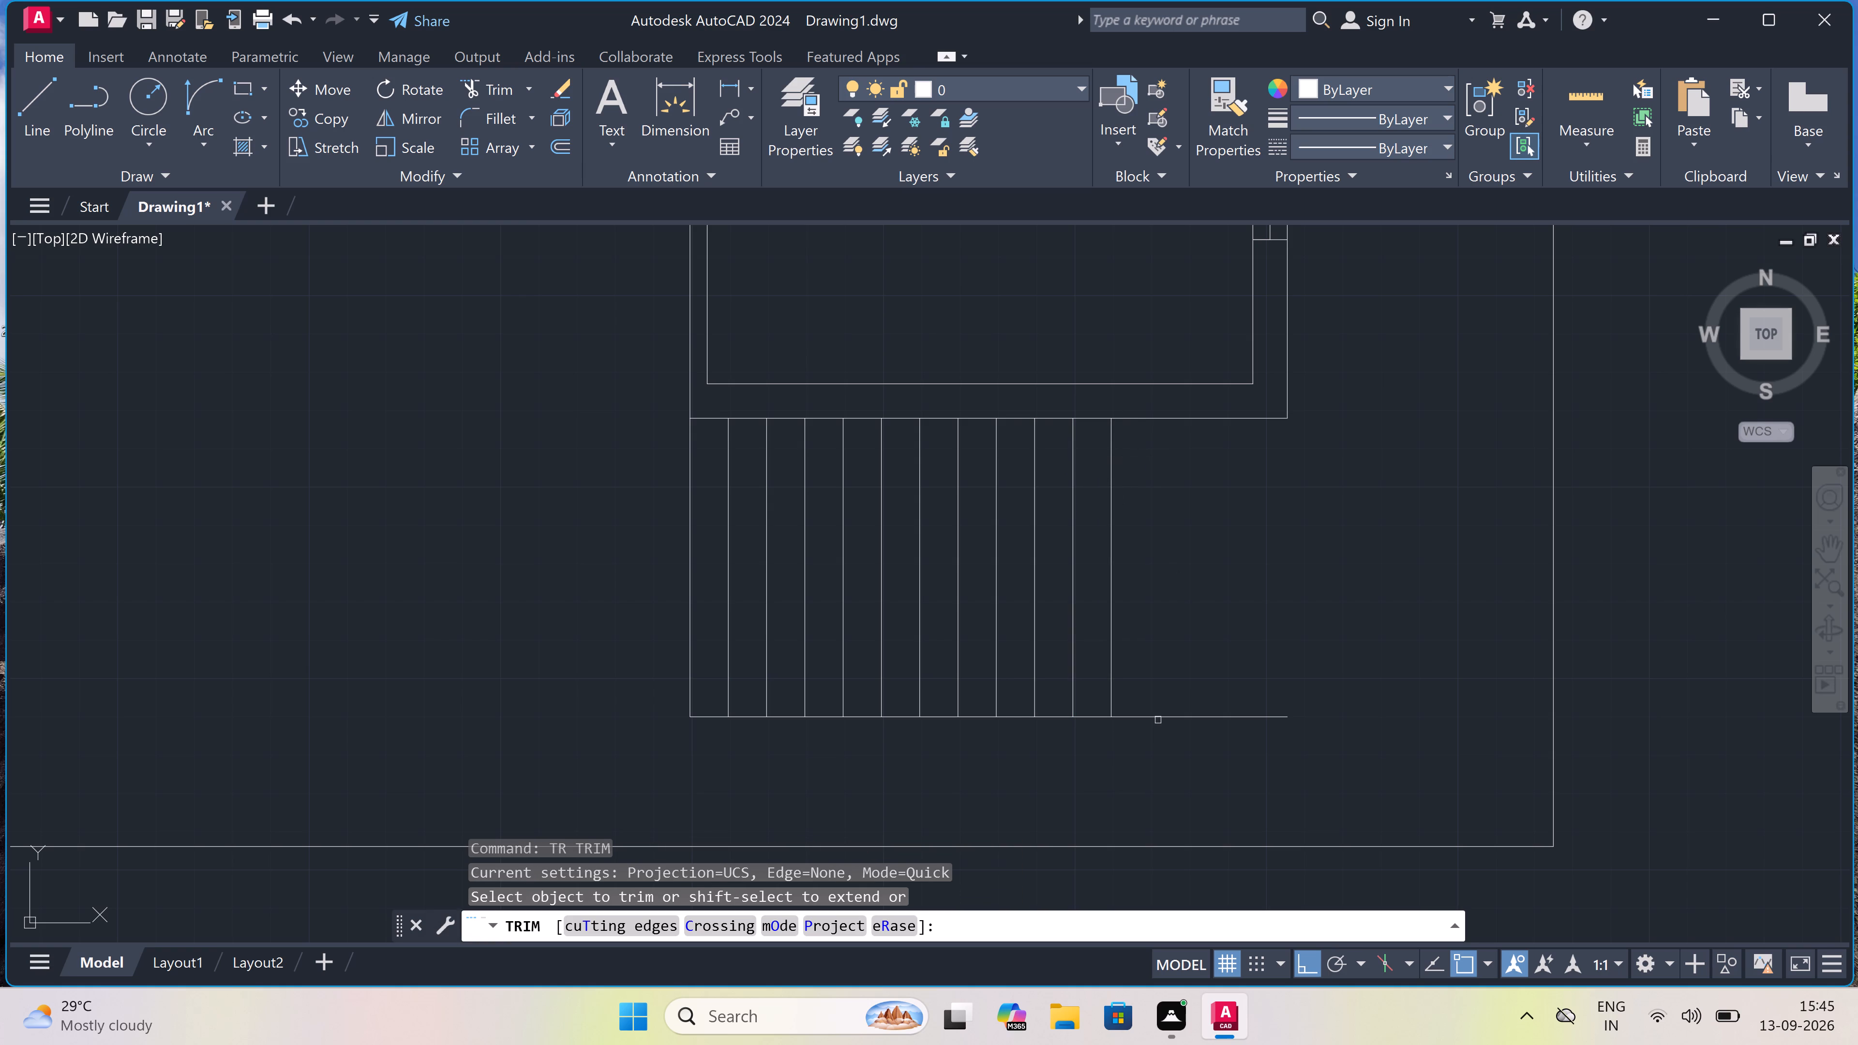
left_click(1158, 719)
key("Escape")
Draw a horizontal line across the staircase from the midpoint of its left edge to the last tread line.
key("l")
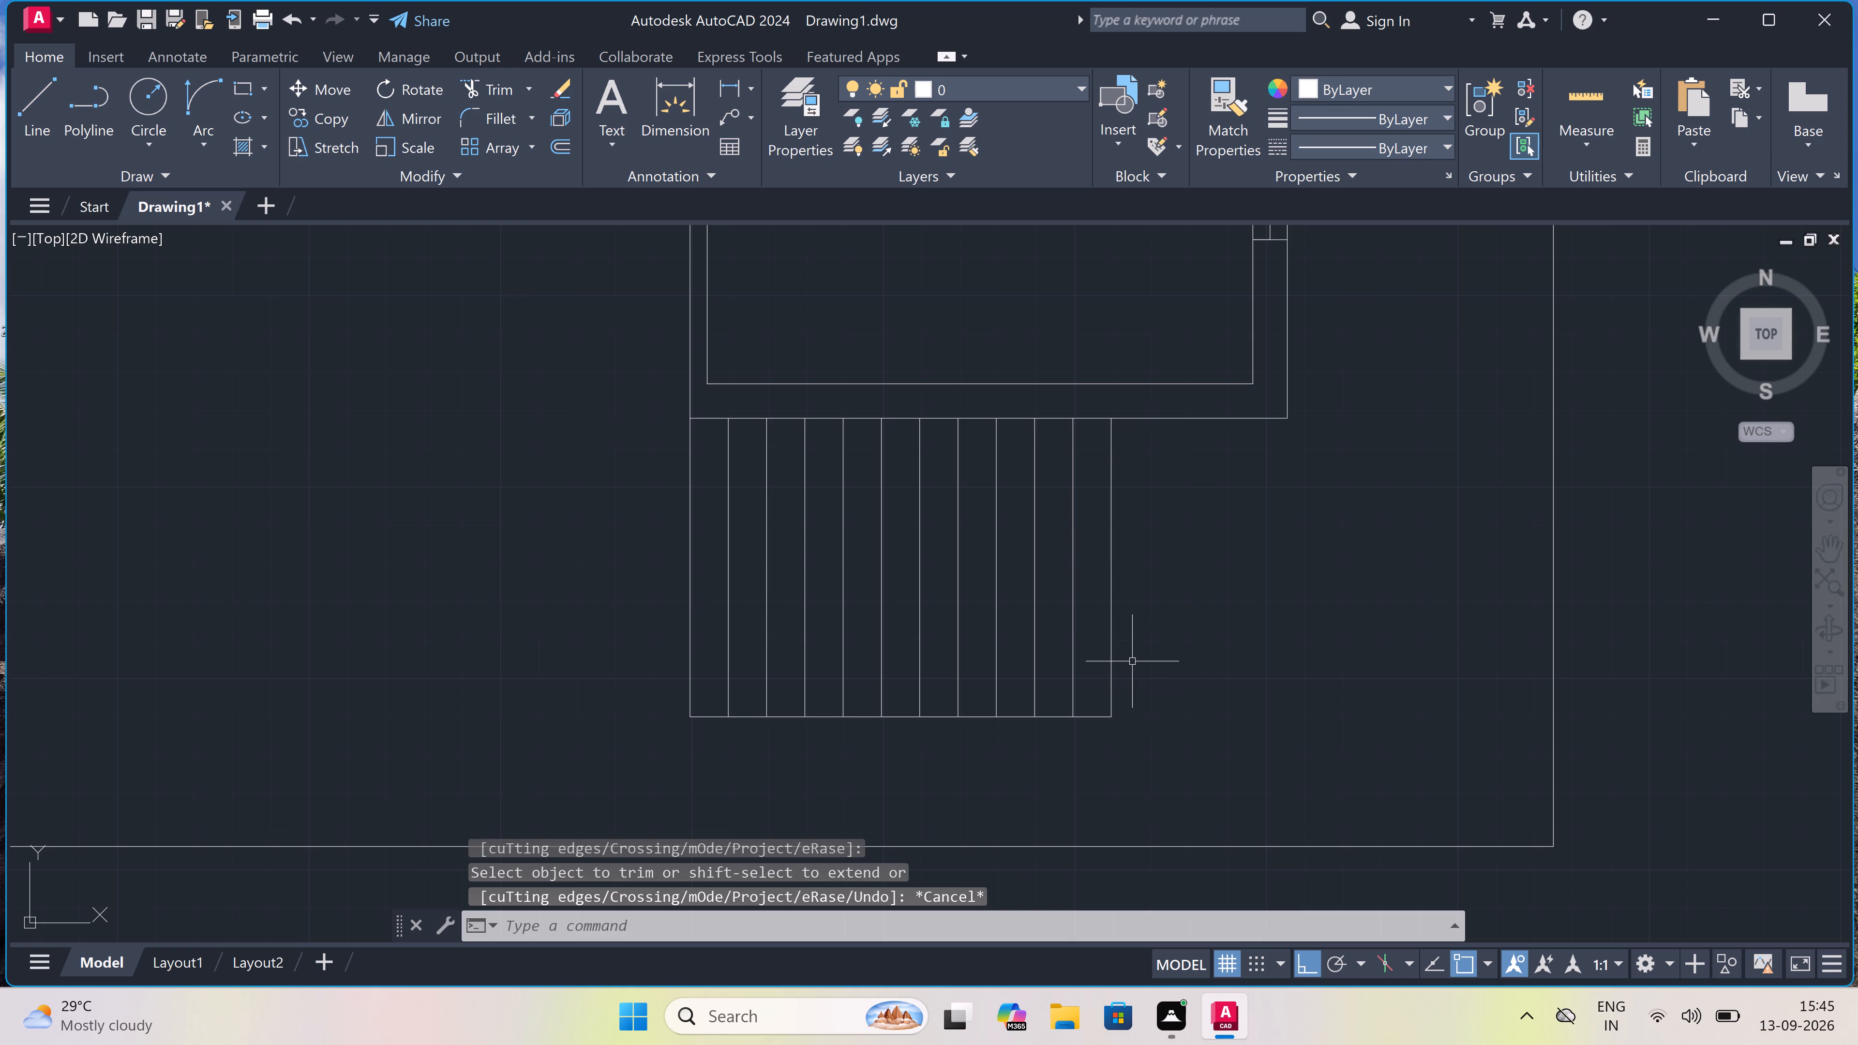
key("space")
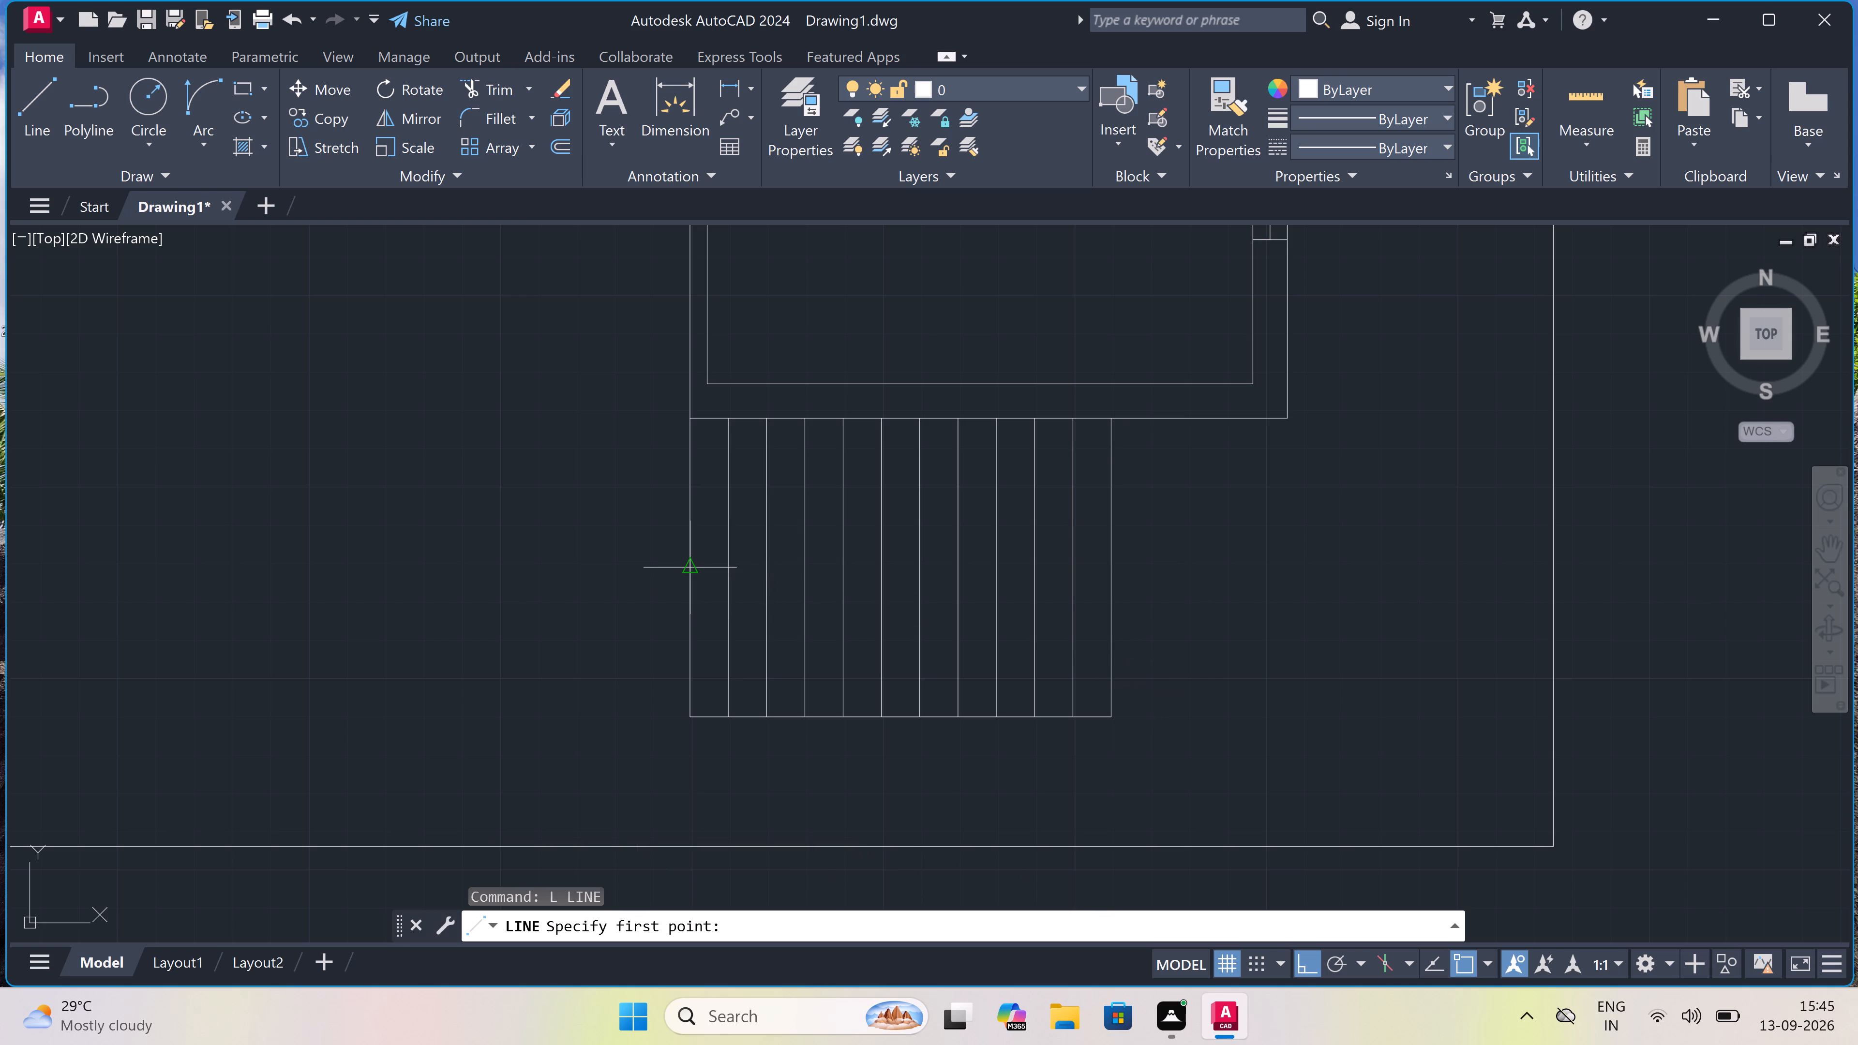
left_click_drag(692, 572, 736, 567)
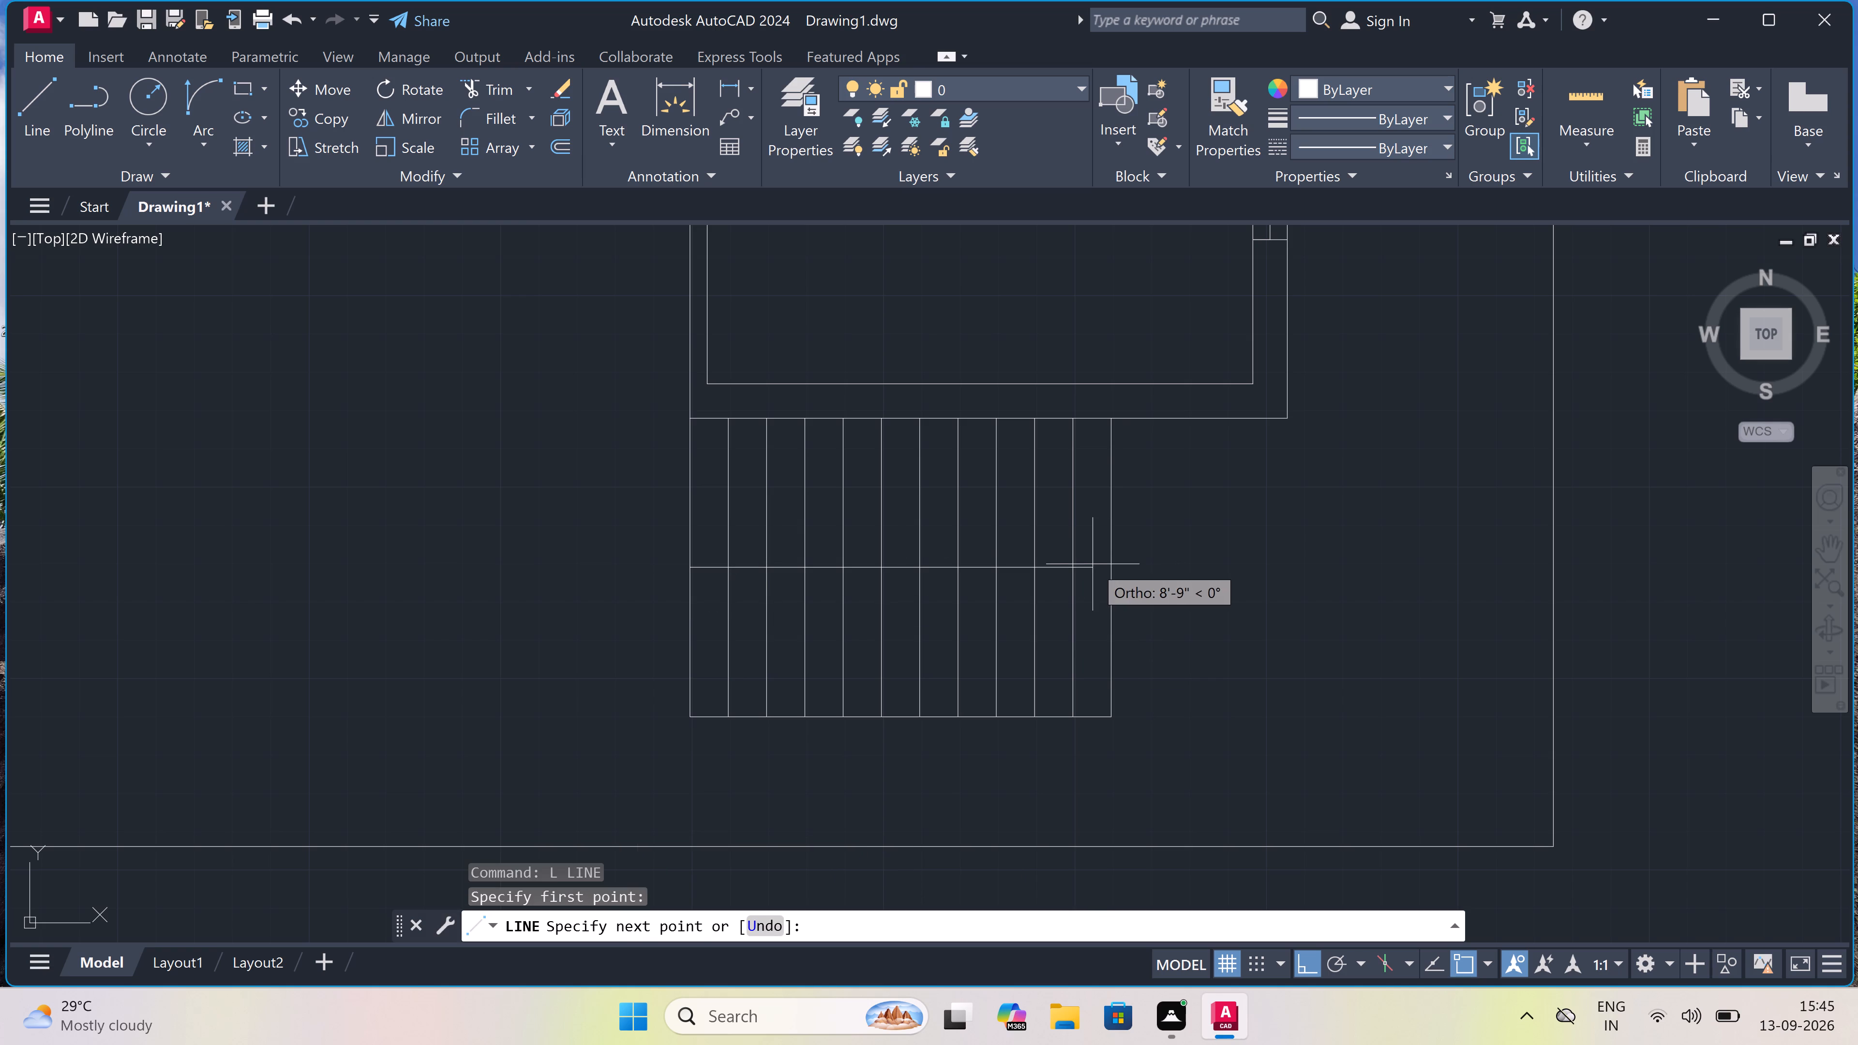
left_click(1117, 565)
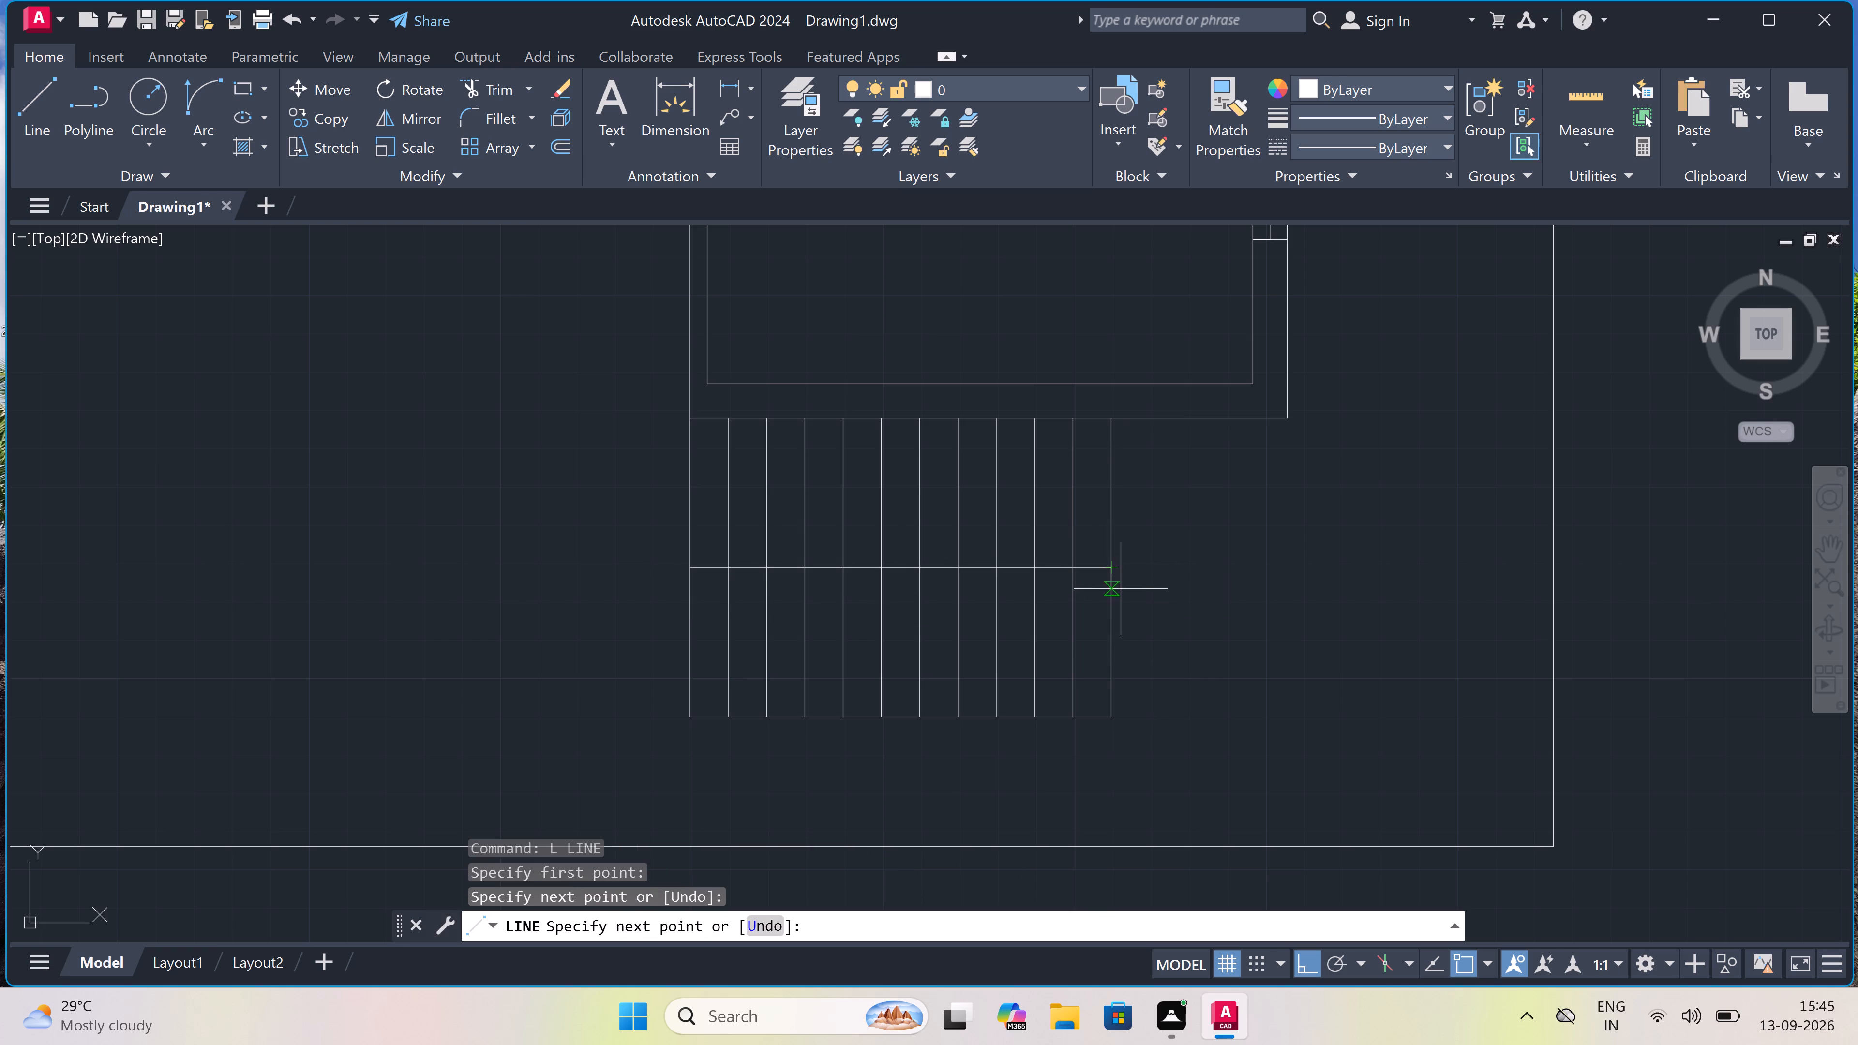
key("Escape")
From the staircase centre line's right end, draw a line 2" up, across to the left edge, and back down to the centre line.
scroll(1104, 567, "up", 2)
key("space")
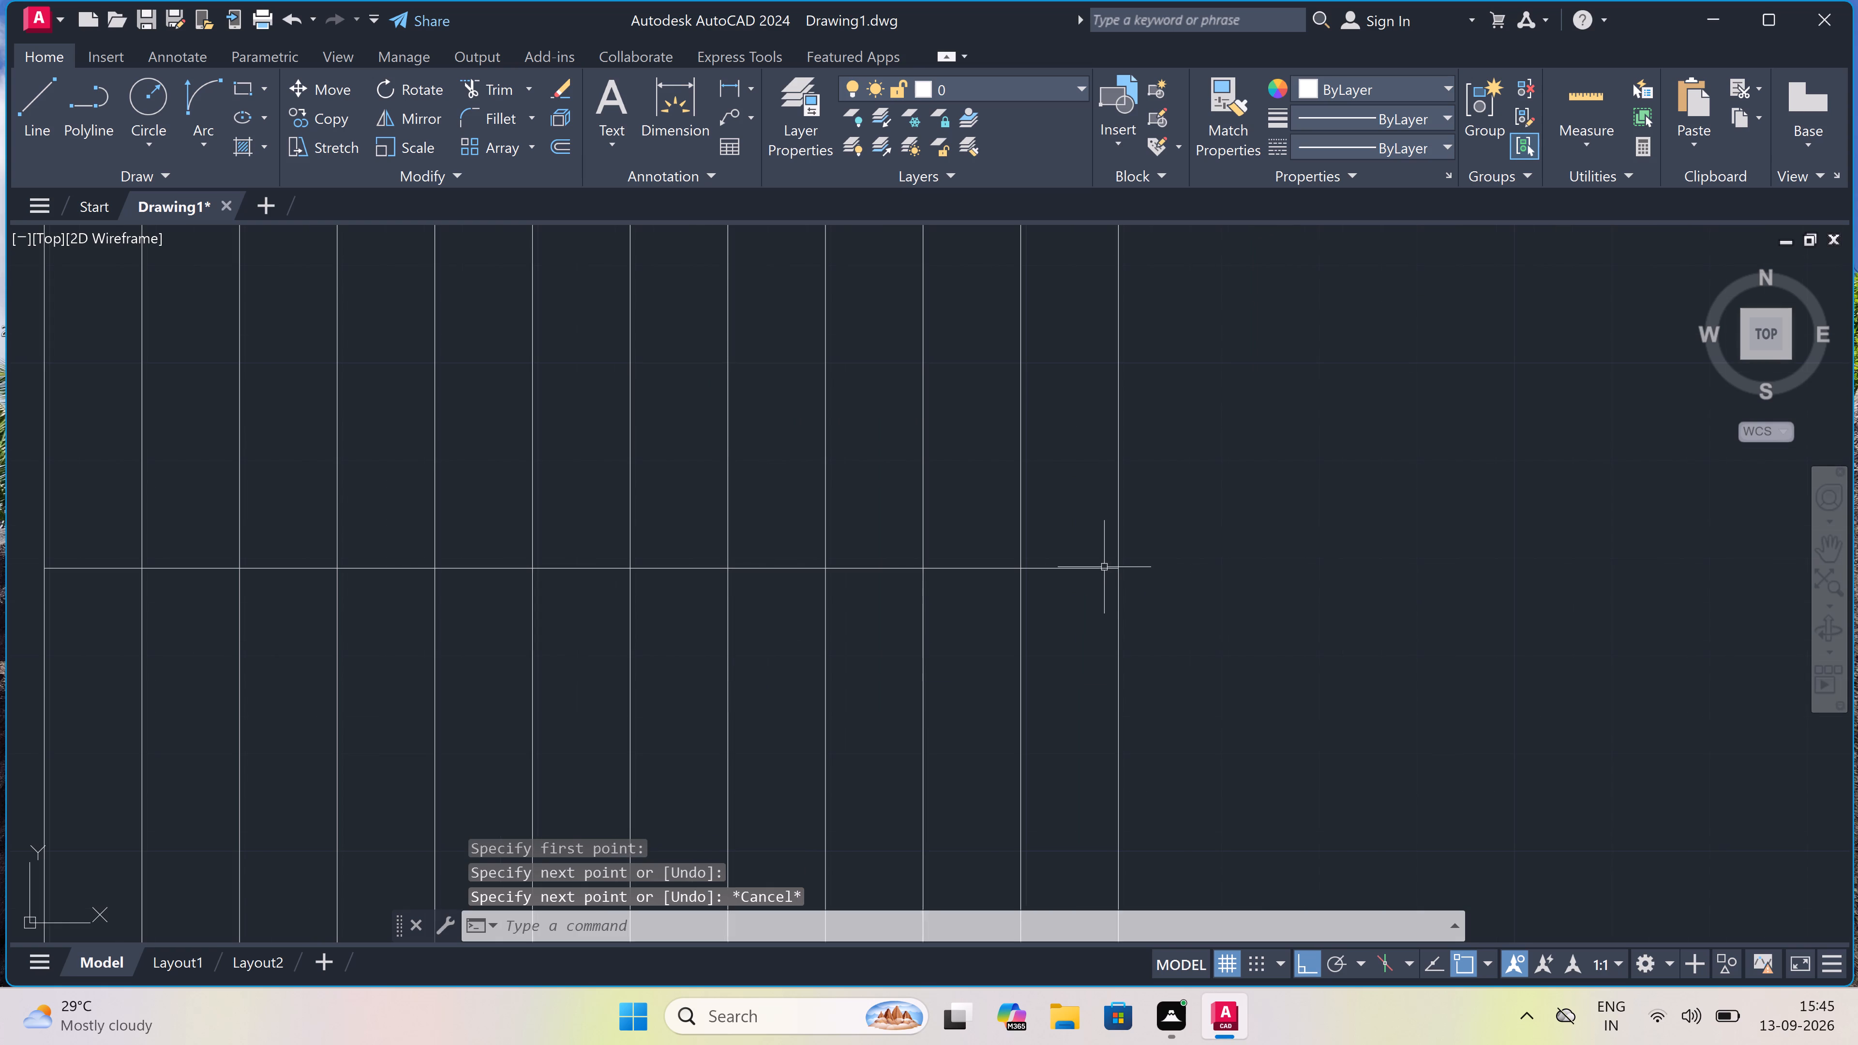
key("space")
left_click_drag(1118, 572, 1118, 564)
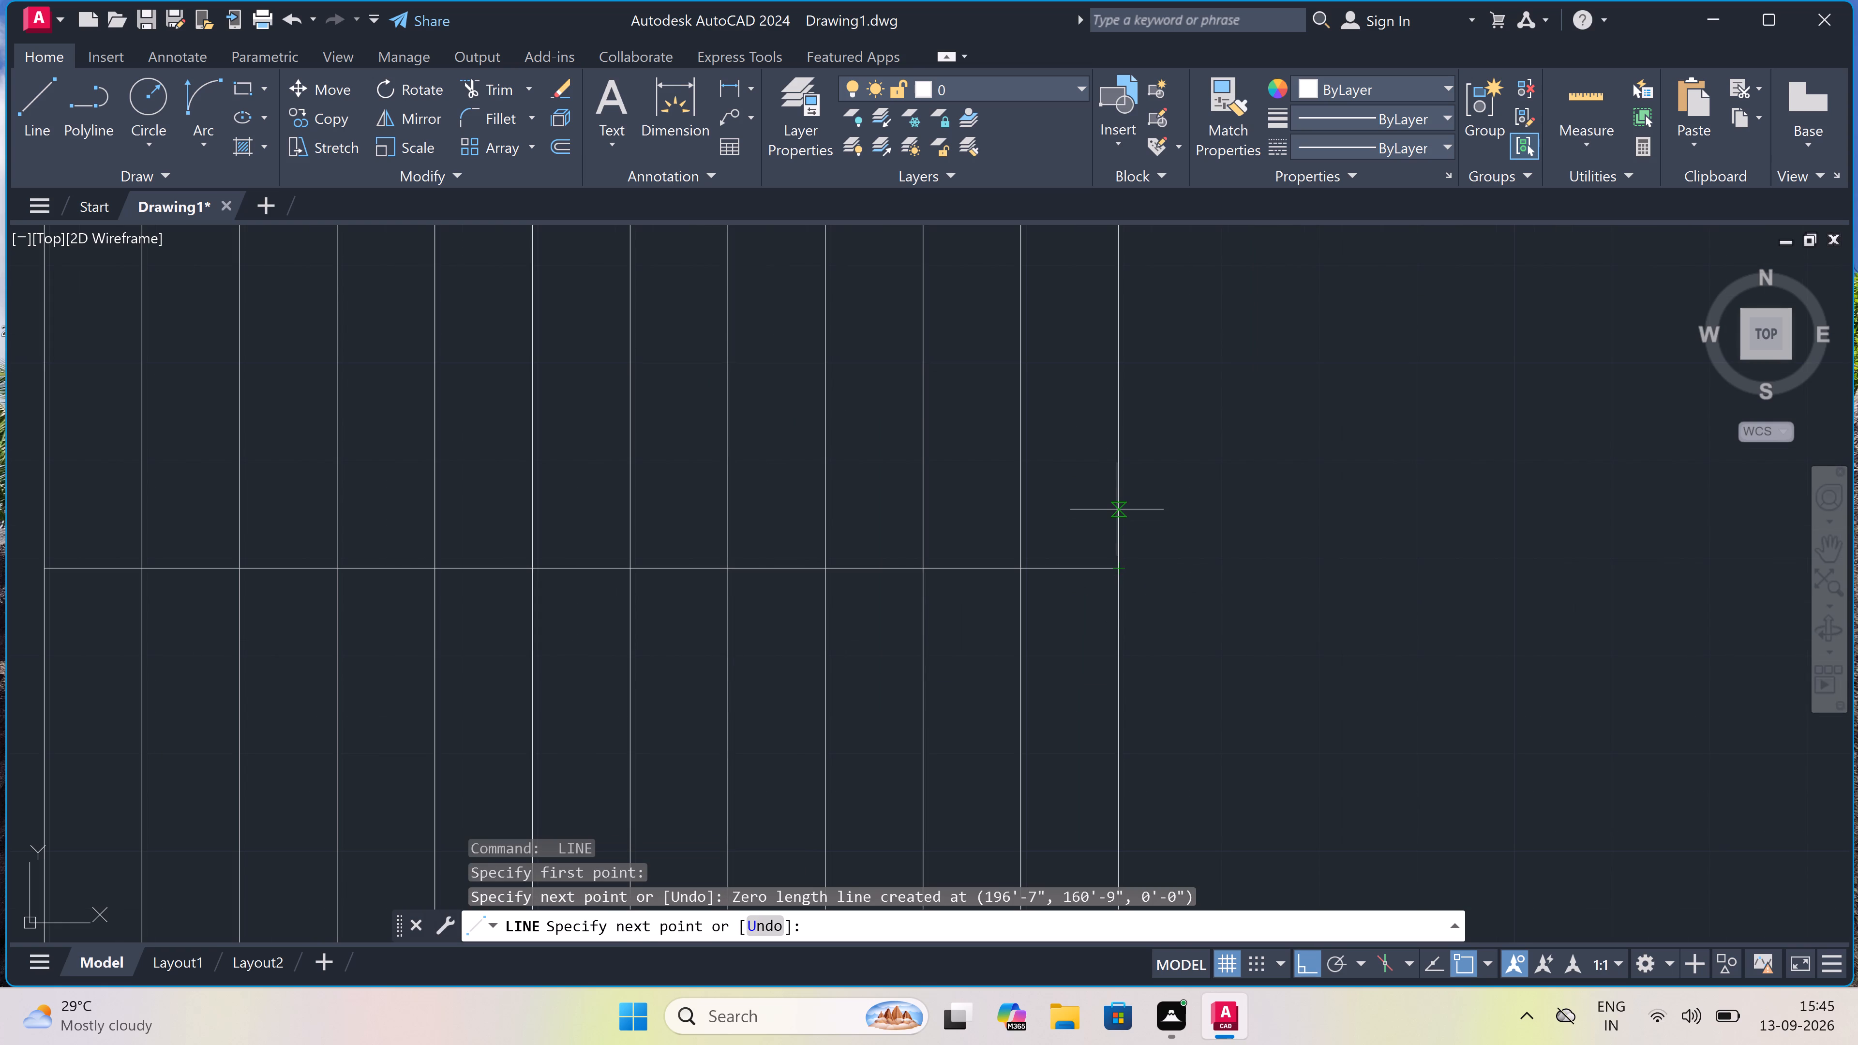
key("1")
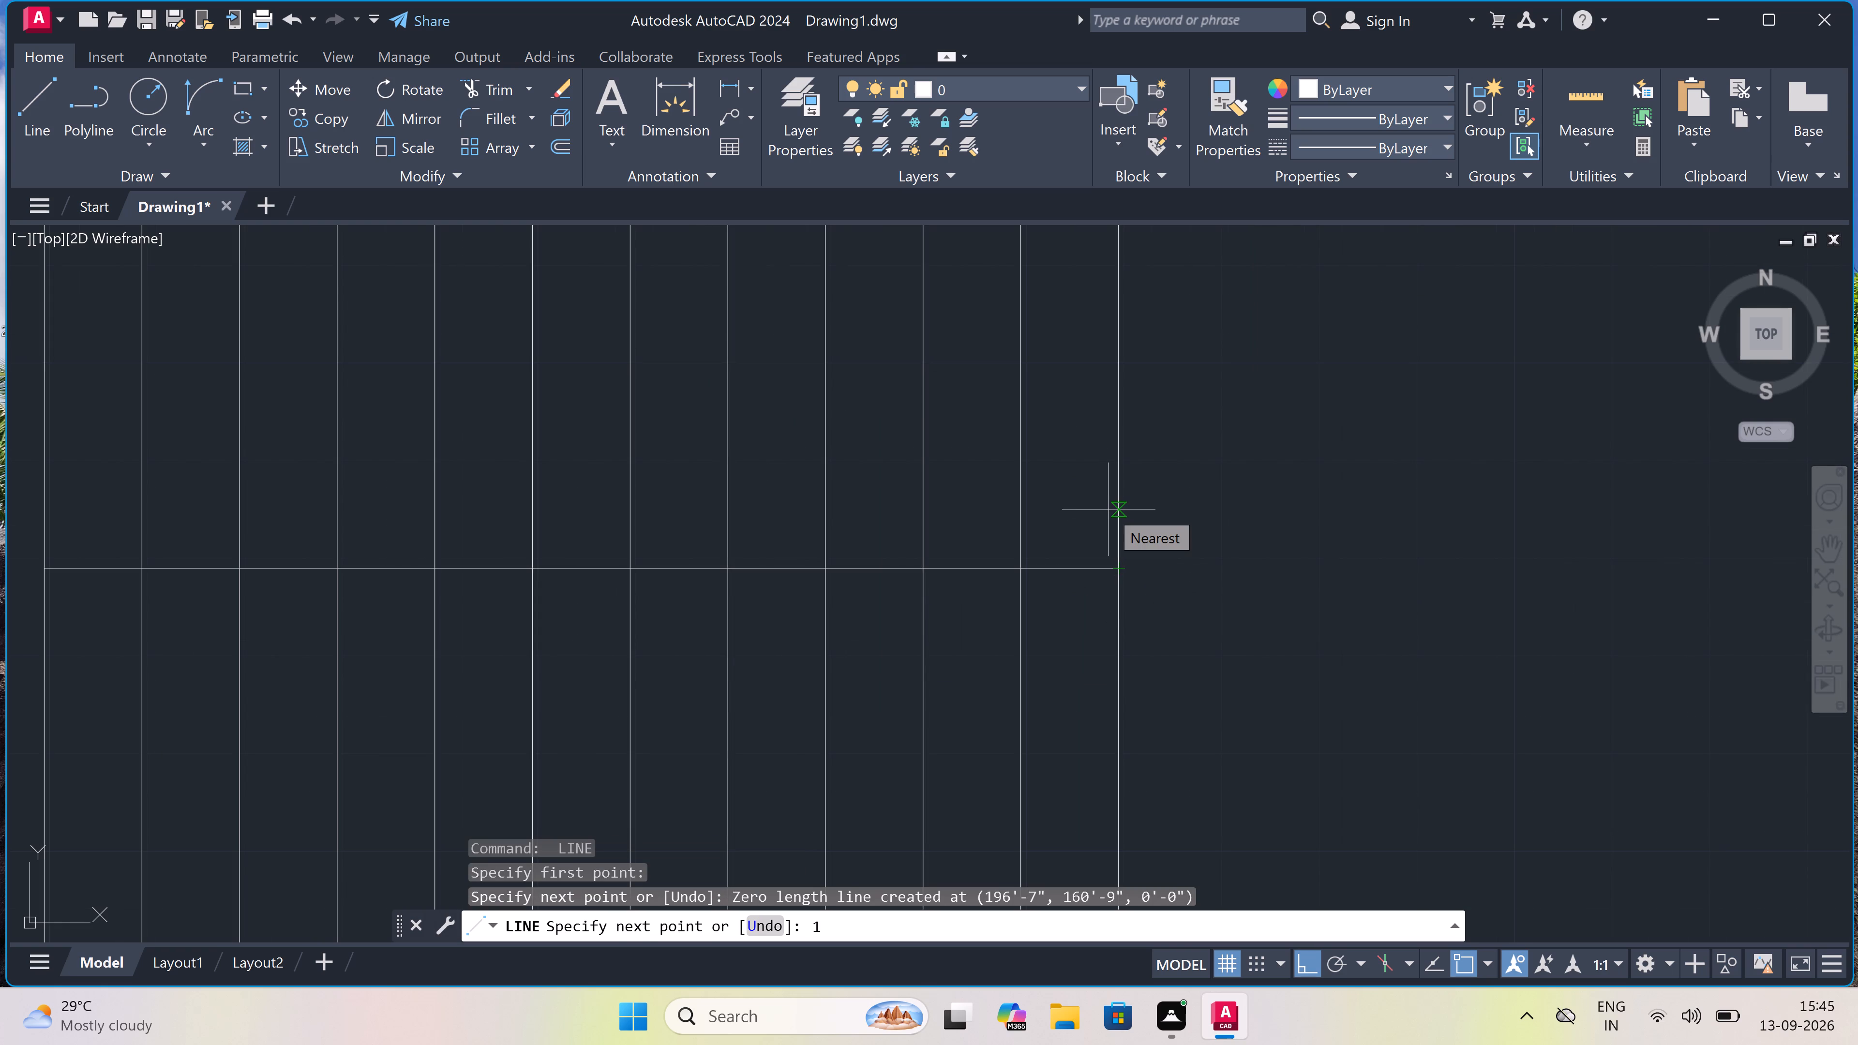
key("BackSpace")
type("2\"")
key("space")
scroll(1109, 508, "down", 5)
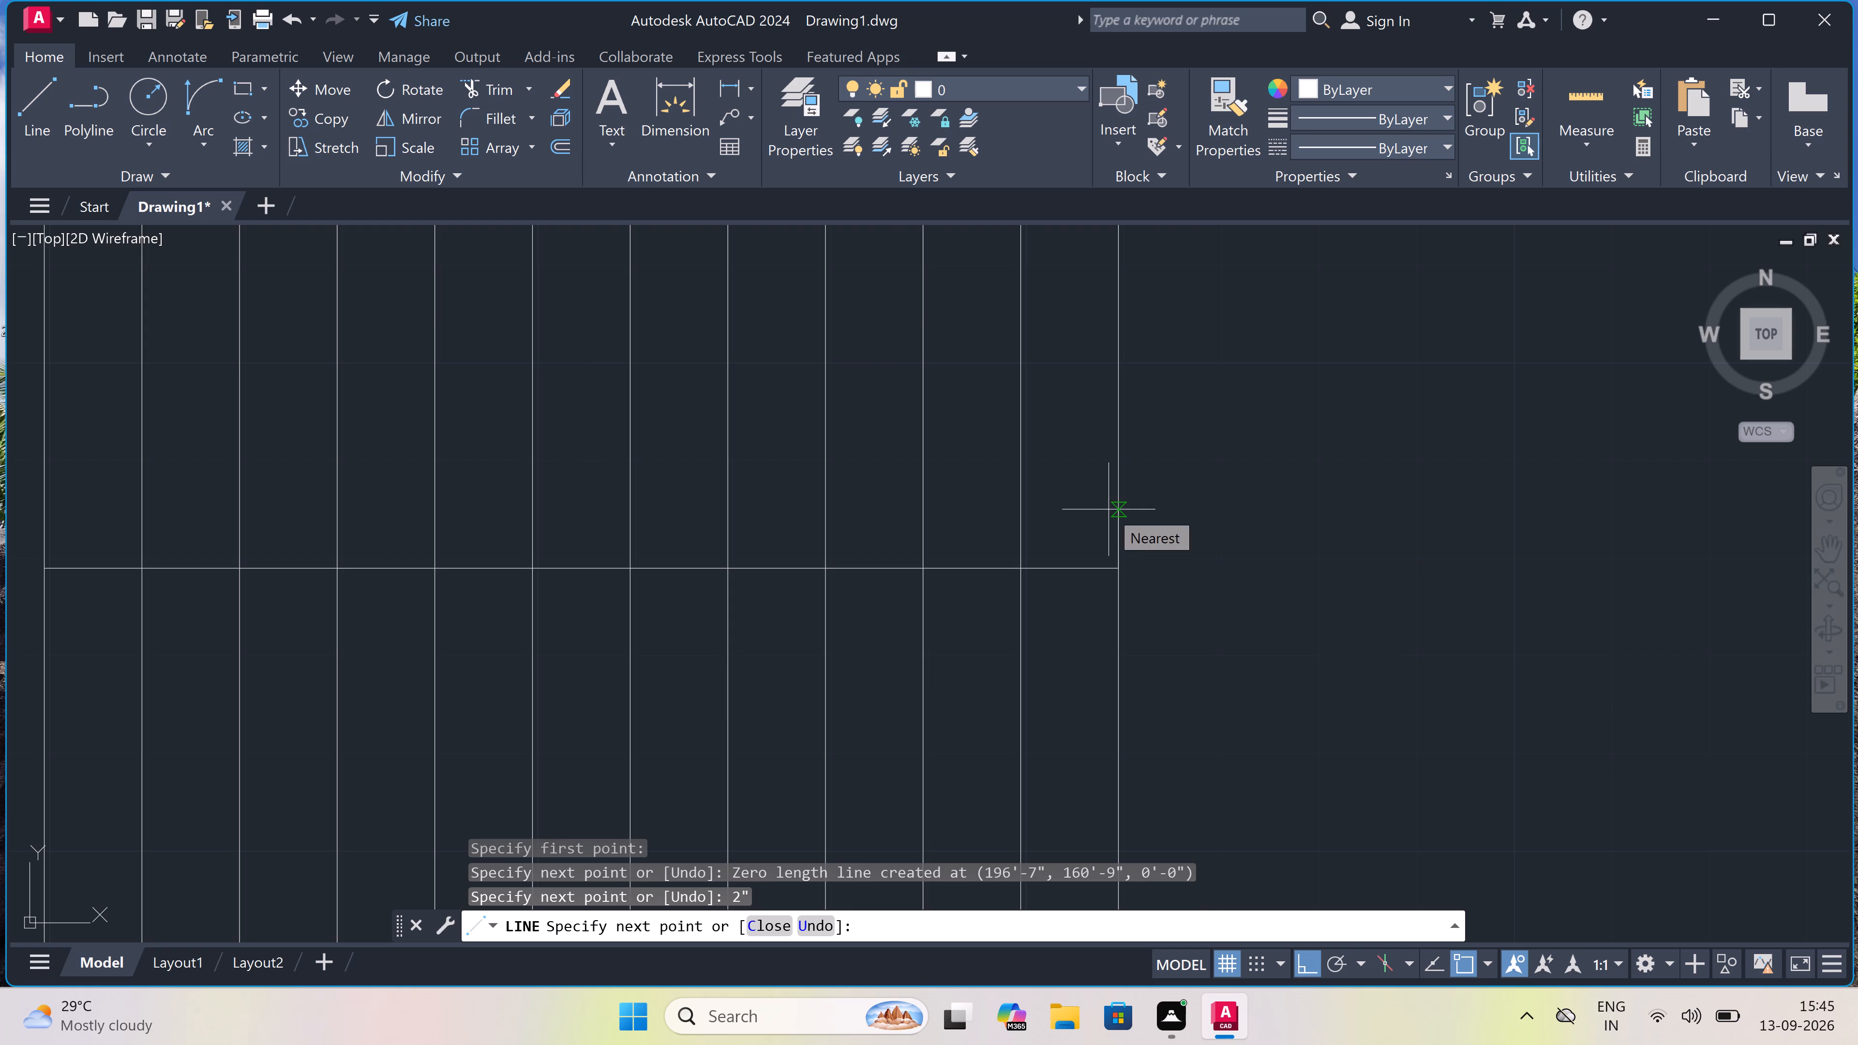
scroll(713, 523, "up", 4)
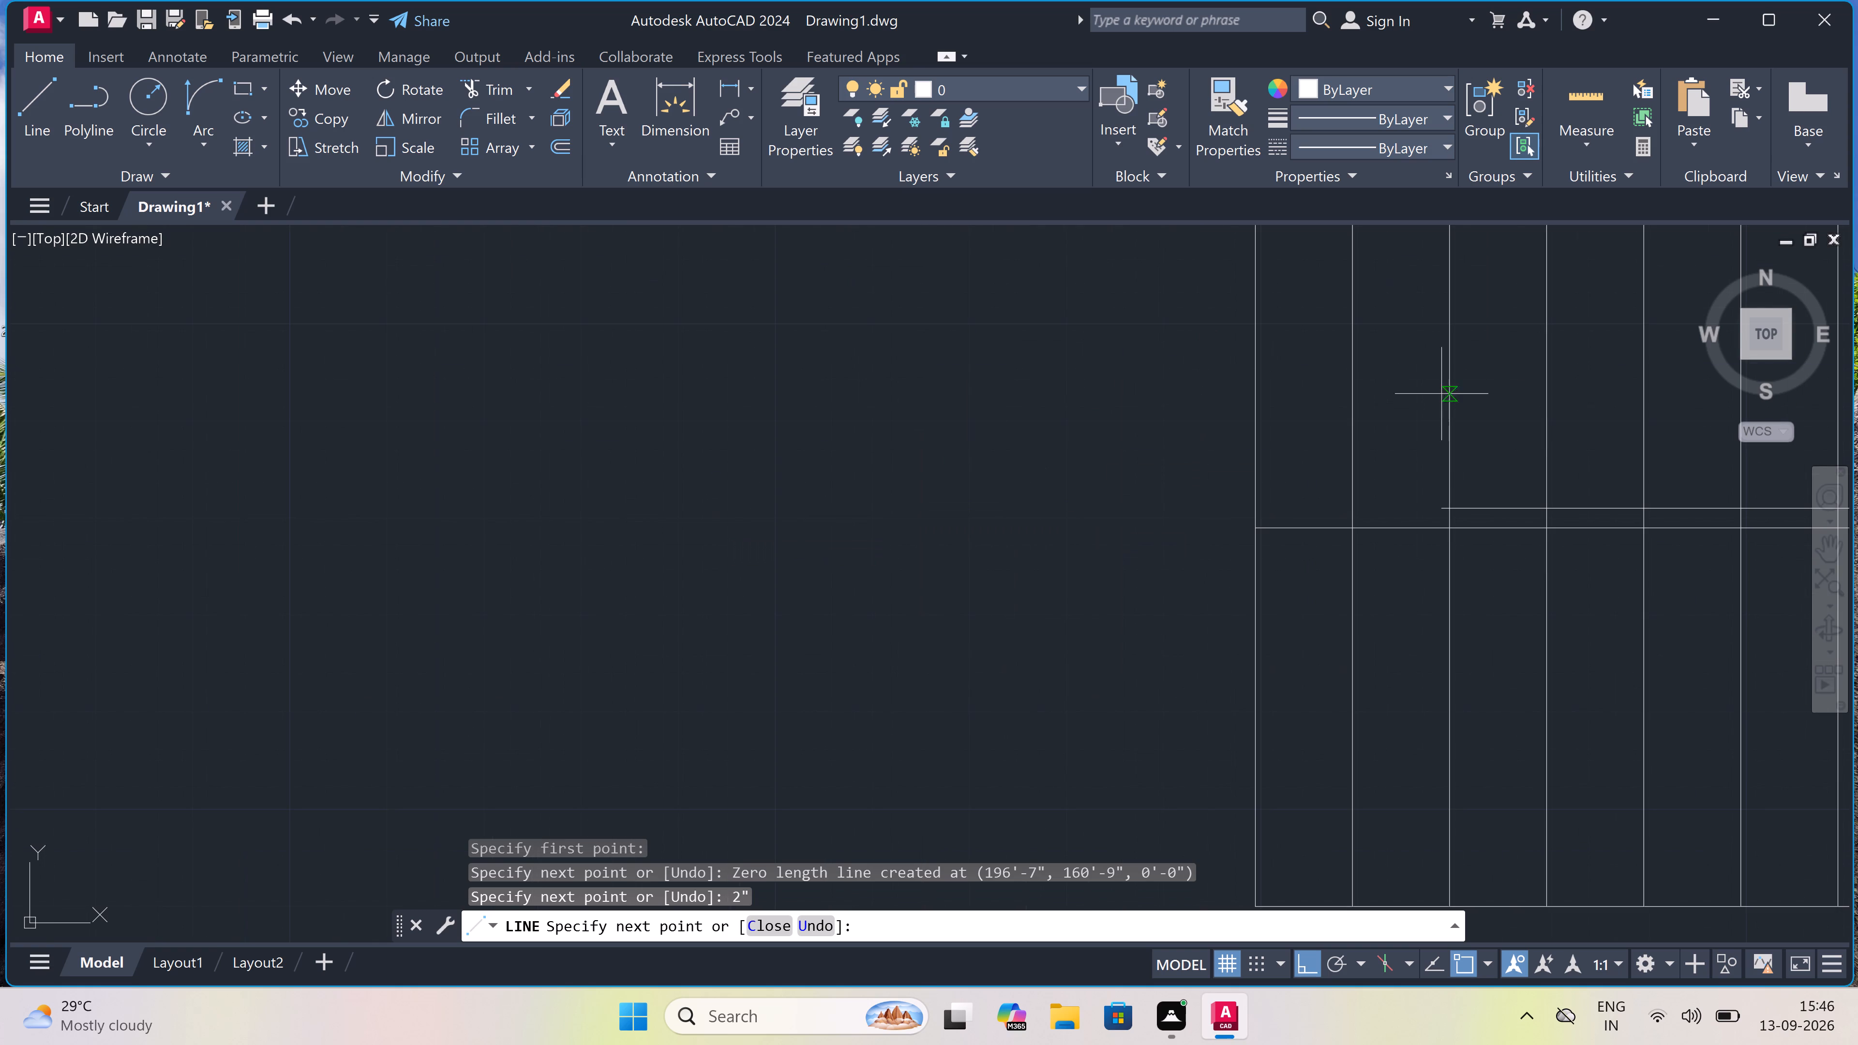
scroll(1356, 455, "down", 2)
scroll(1356, 455, "up", 4)
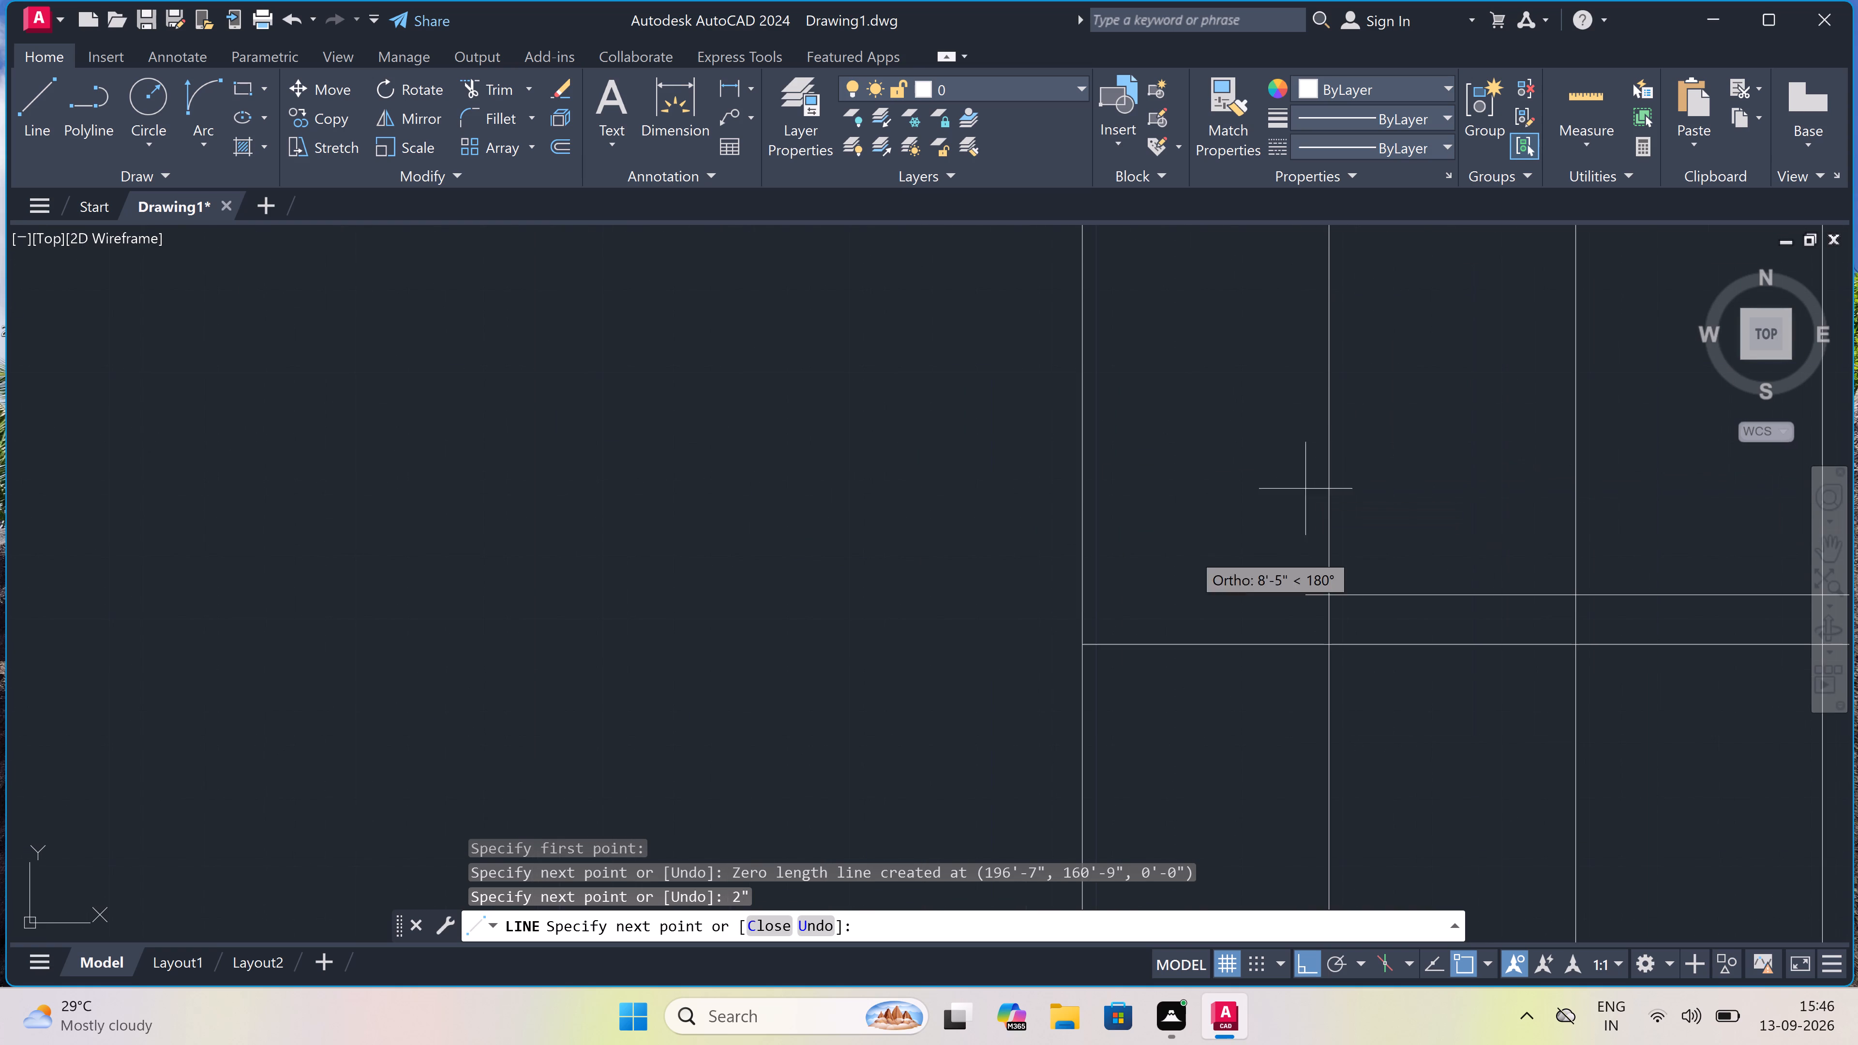
left_click(1078, 588)
left_click(1079, 645)
scroll(1079, 641, "down", 2)
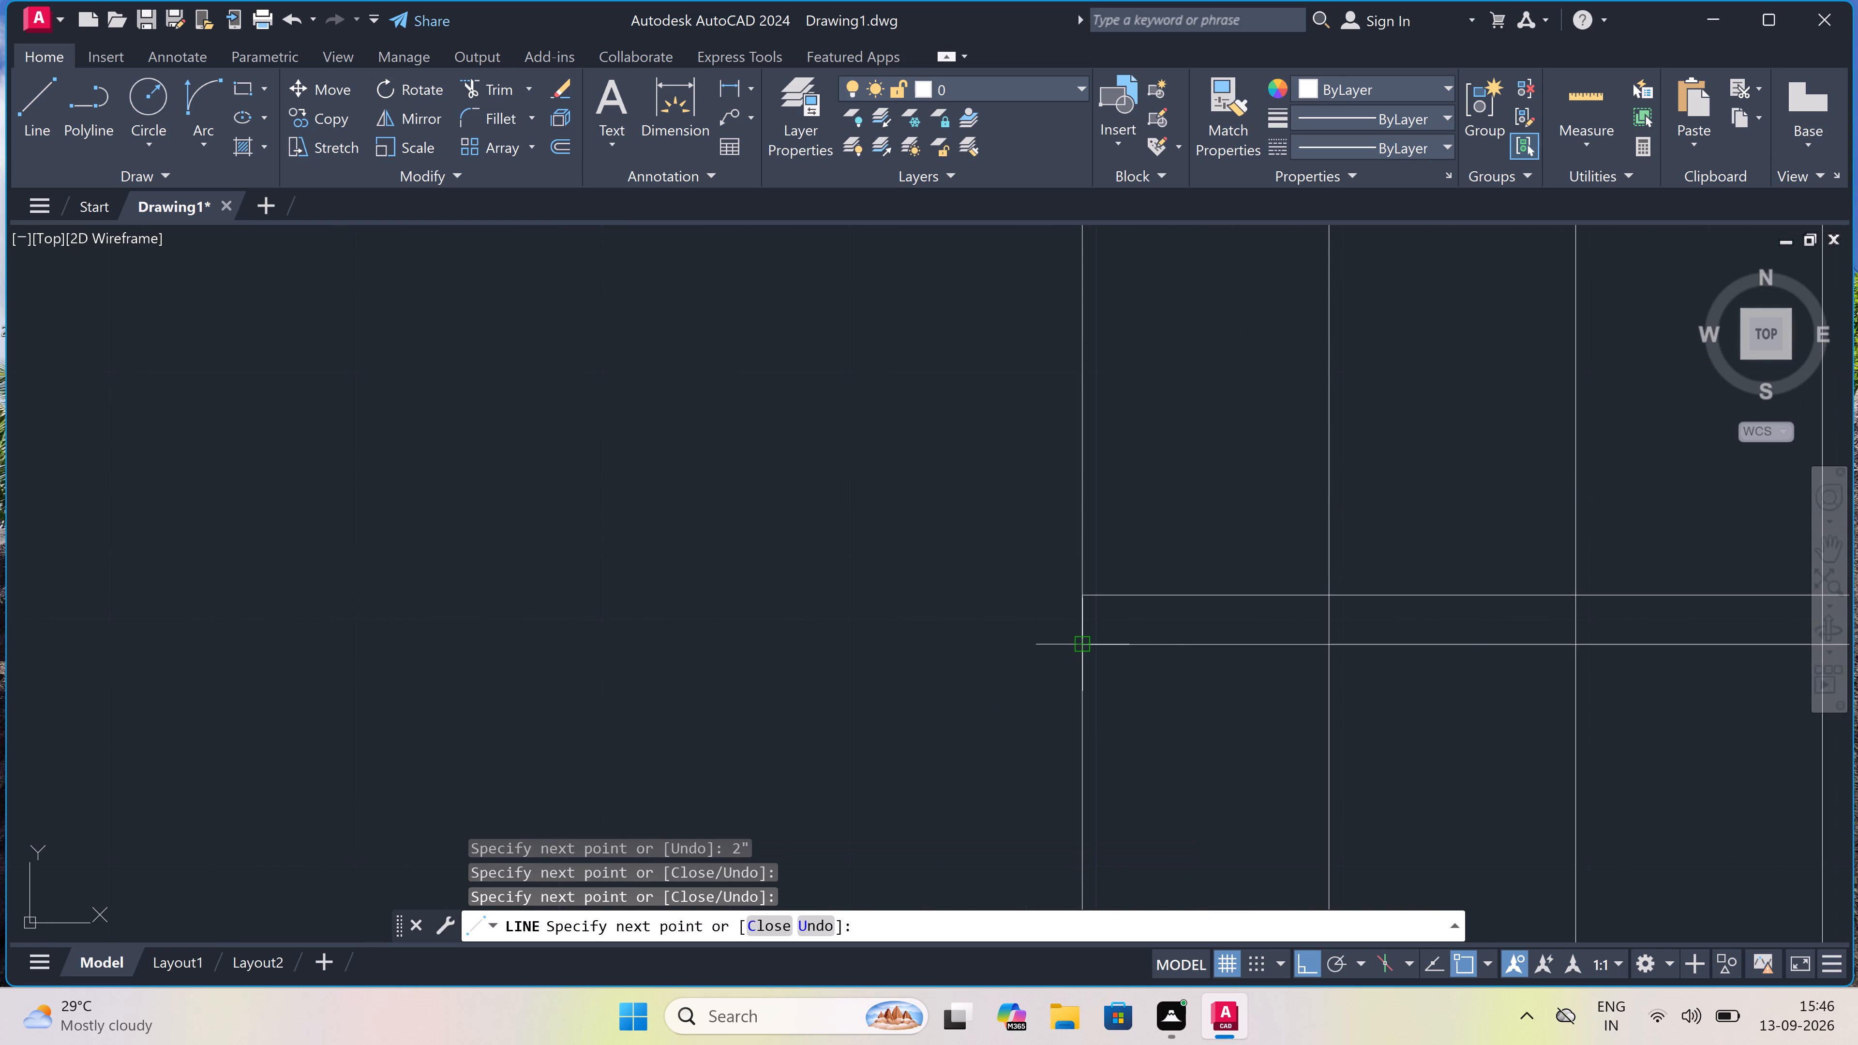
Continue the line 2" down from the centre line's left end and across to the last tread line, then finish the line.
scroll(1079, 641, "down", 1)
scroll(1074, 661, "up", 3)
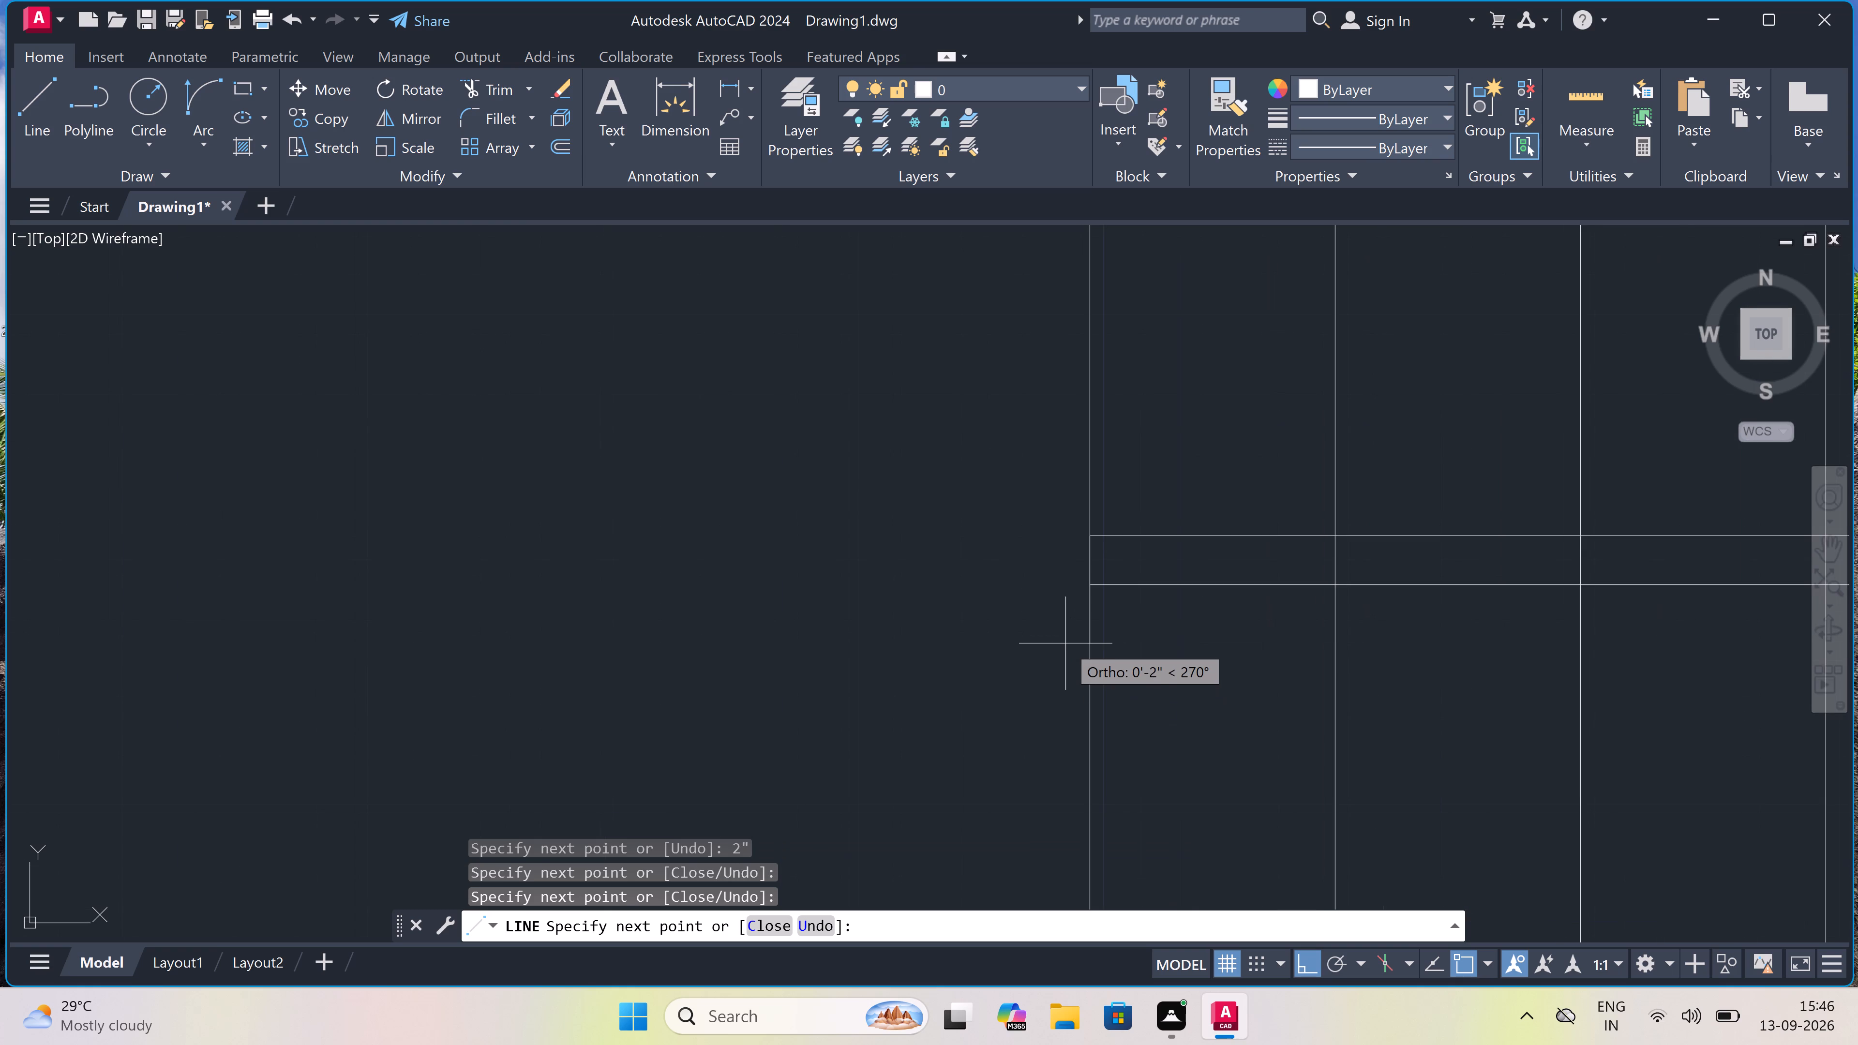
key("2")
key("shift+quotedbl")
key("space")
scroll(1352, 605, "down", 6)
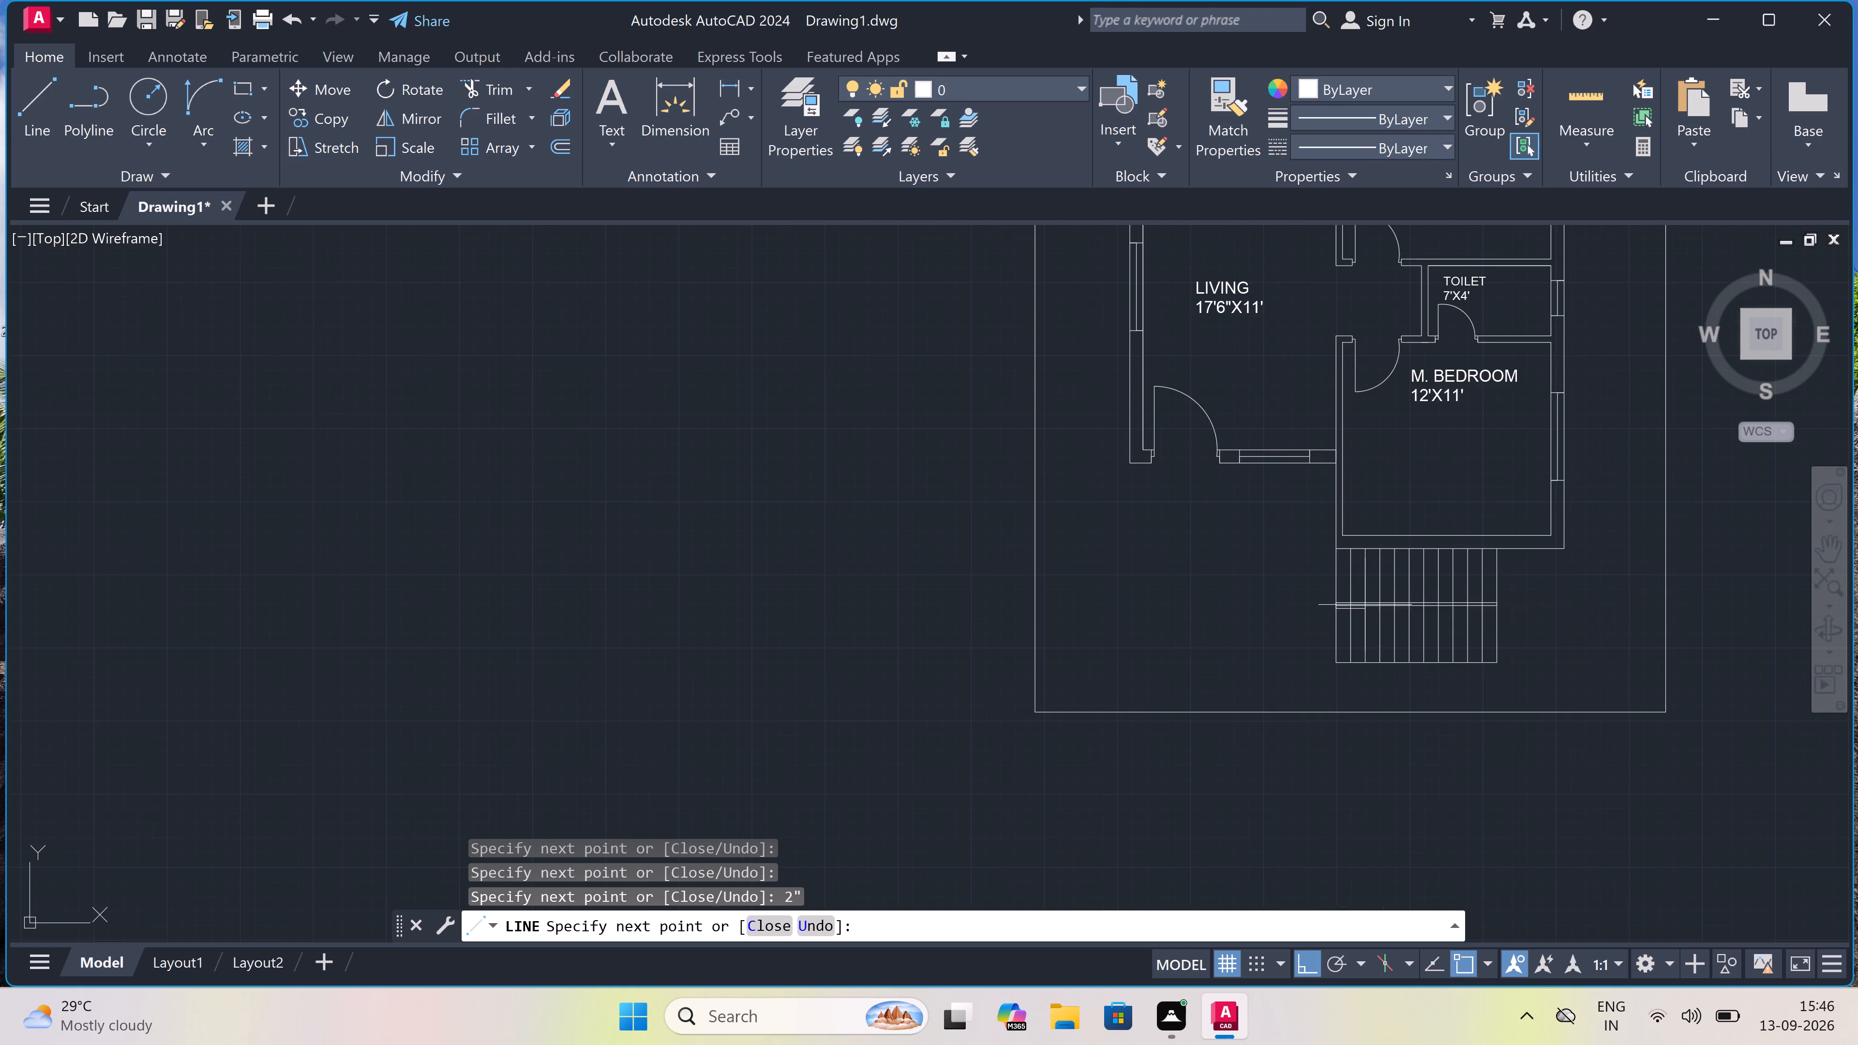
scroll(1552, 595, "up", 4)
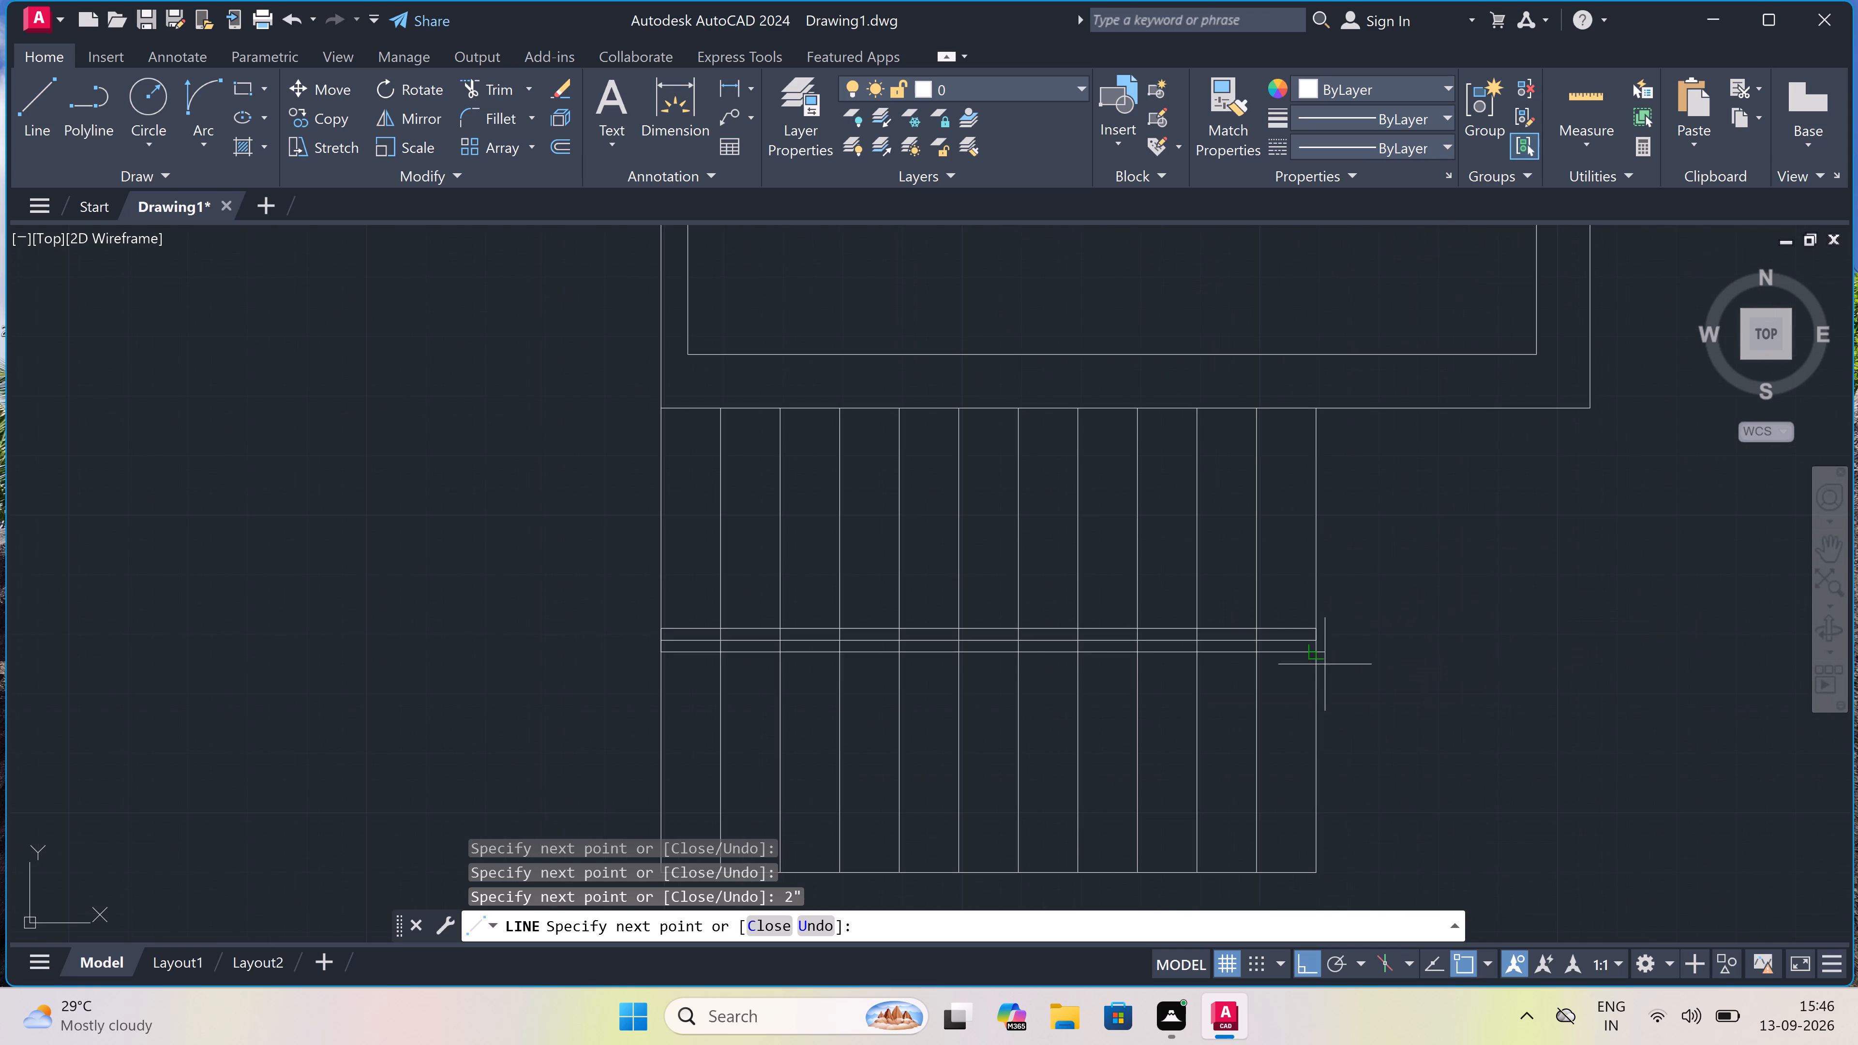
left_click(1315, 655)
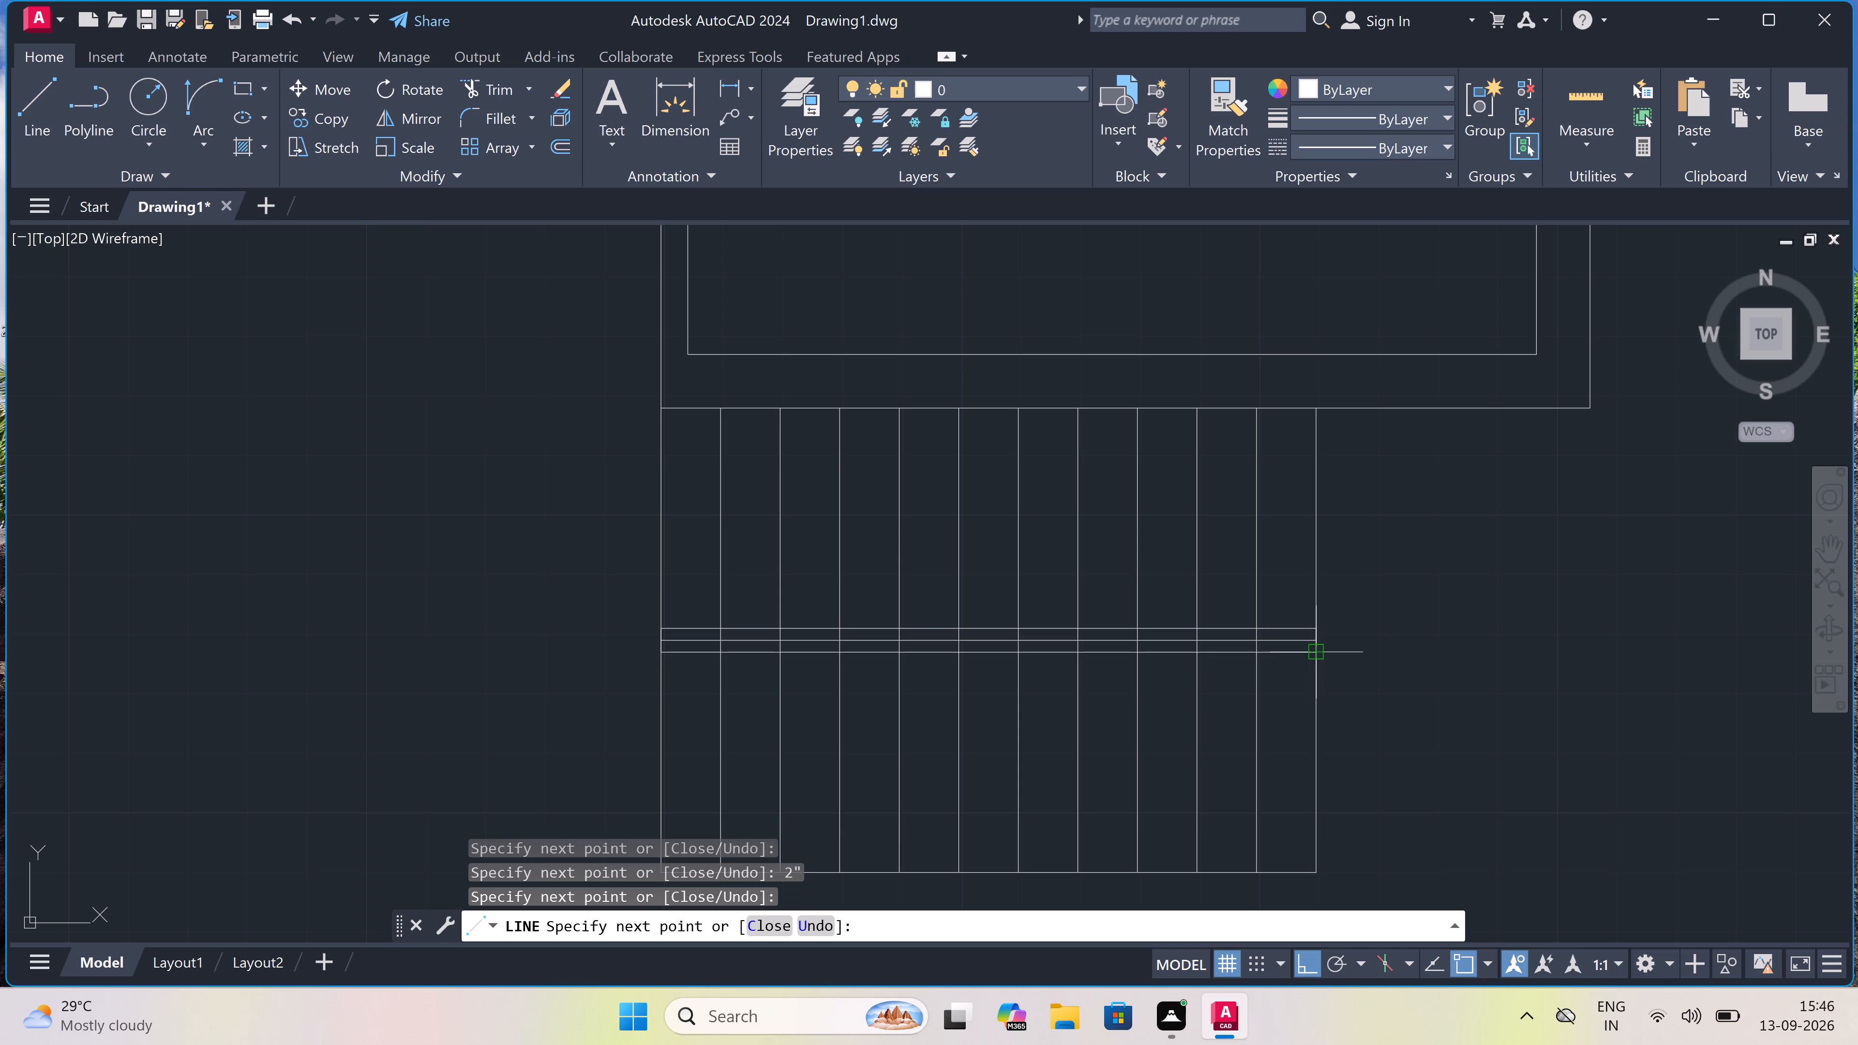
key("Escape")
Trim the centre line and the four rightmost inner tread lines out of the strip between the two parallel lines.
key("t")
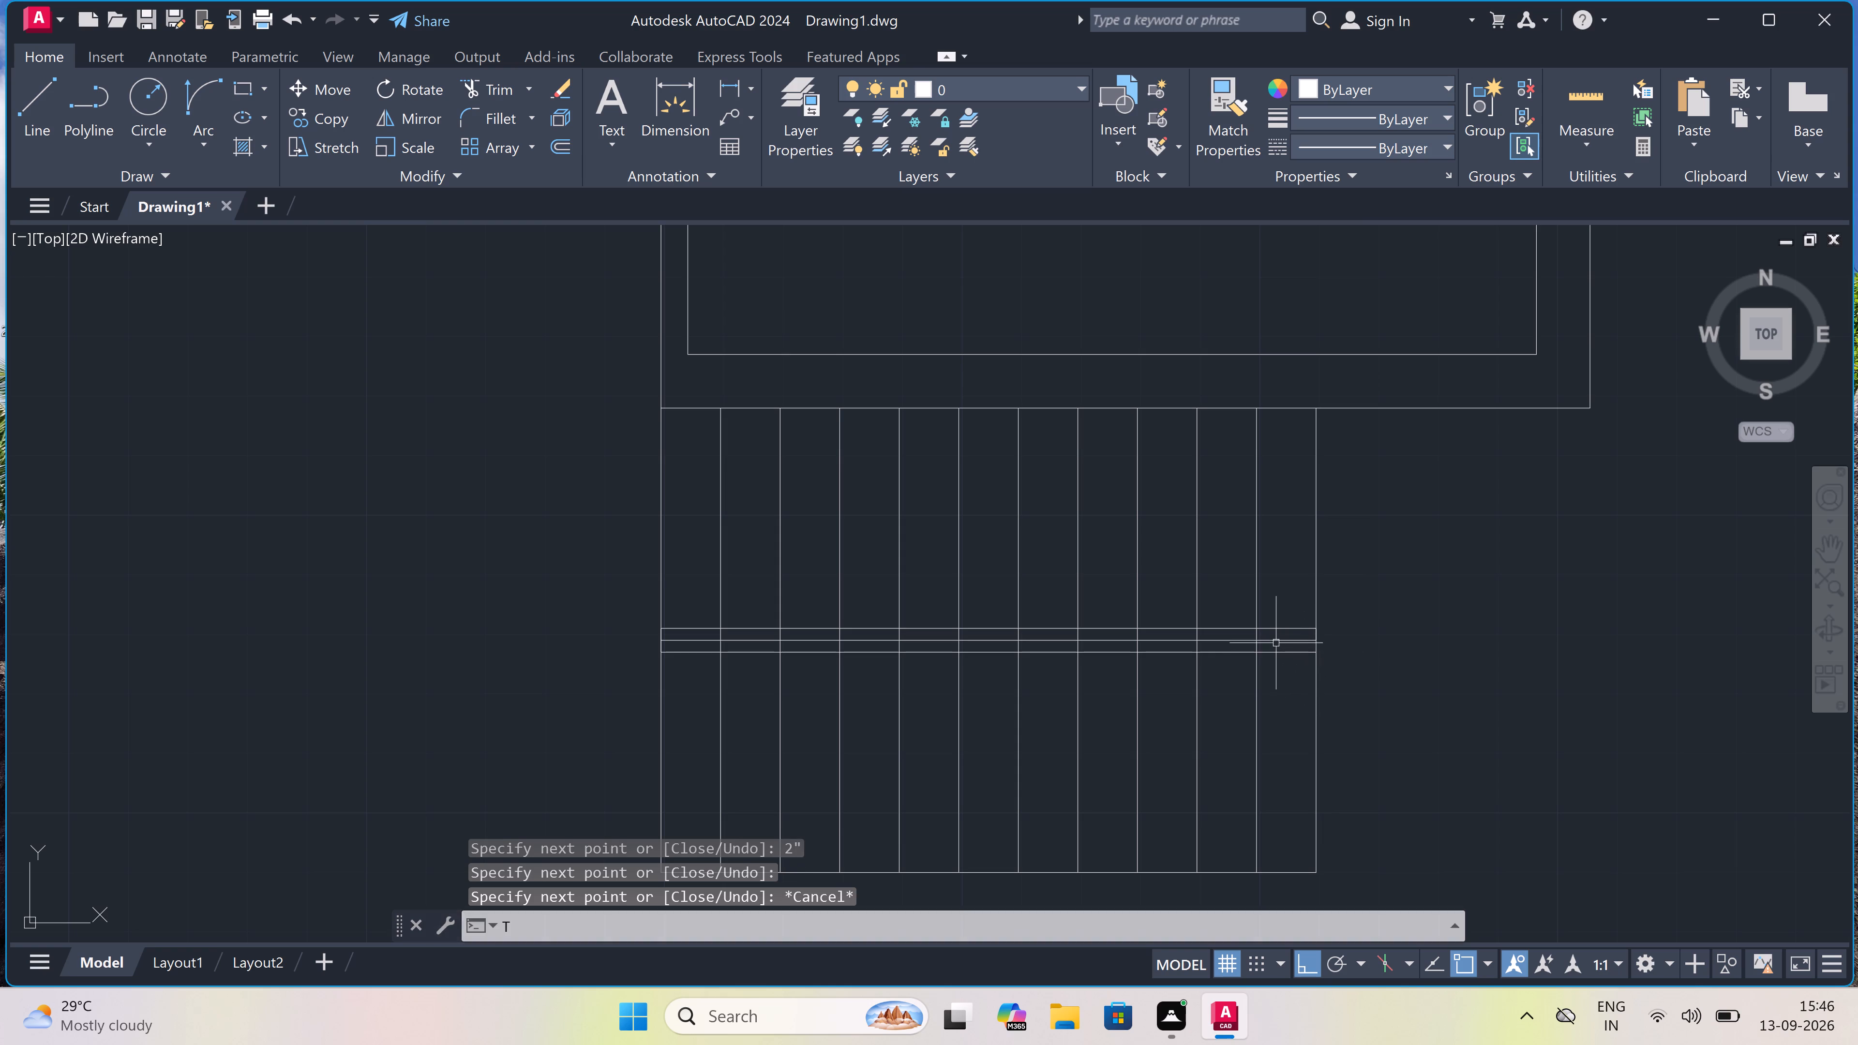
key("r")
key("space")
scroll(1266, 634, "up", 3)
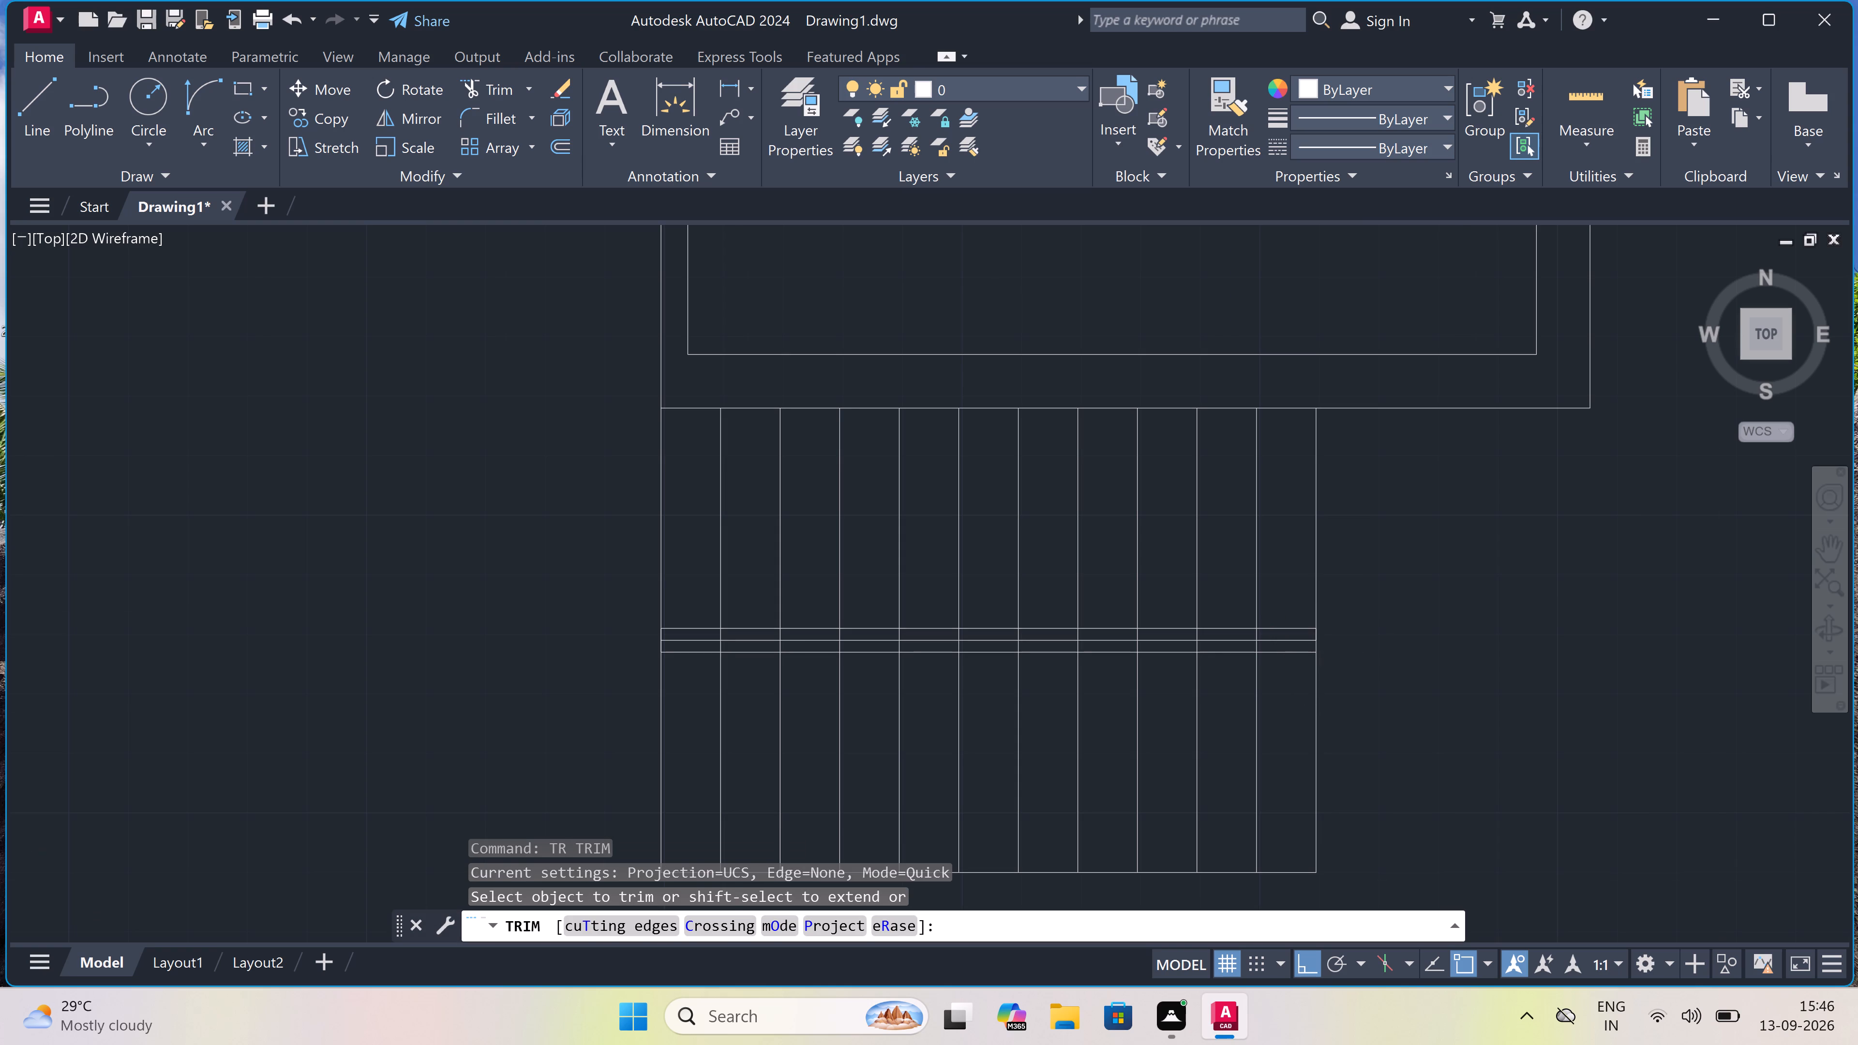
left_click_drag(1267, 634, 1270, 642)
left_click(1270, 667)
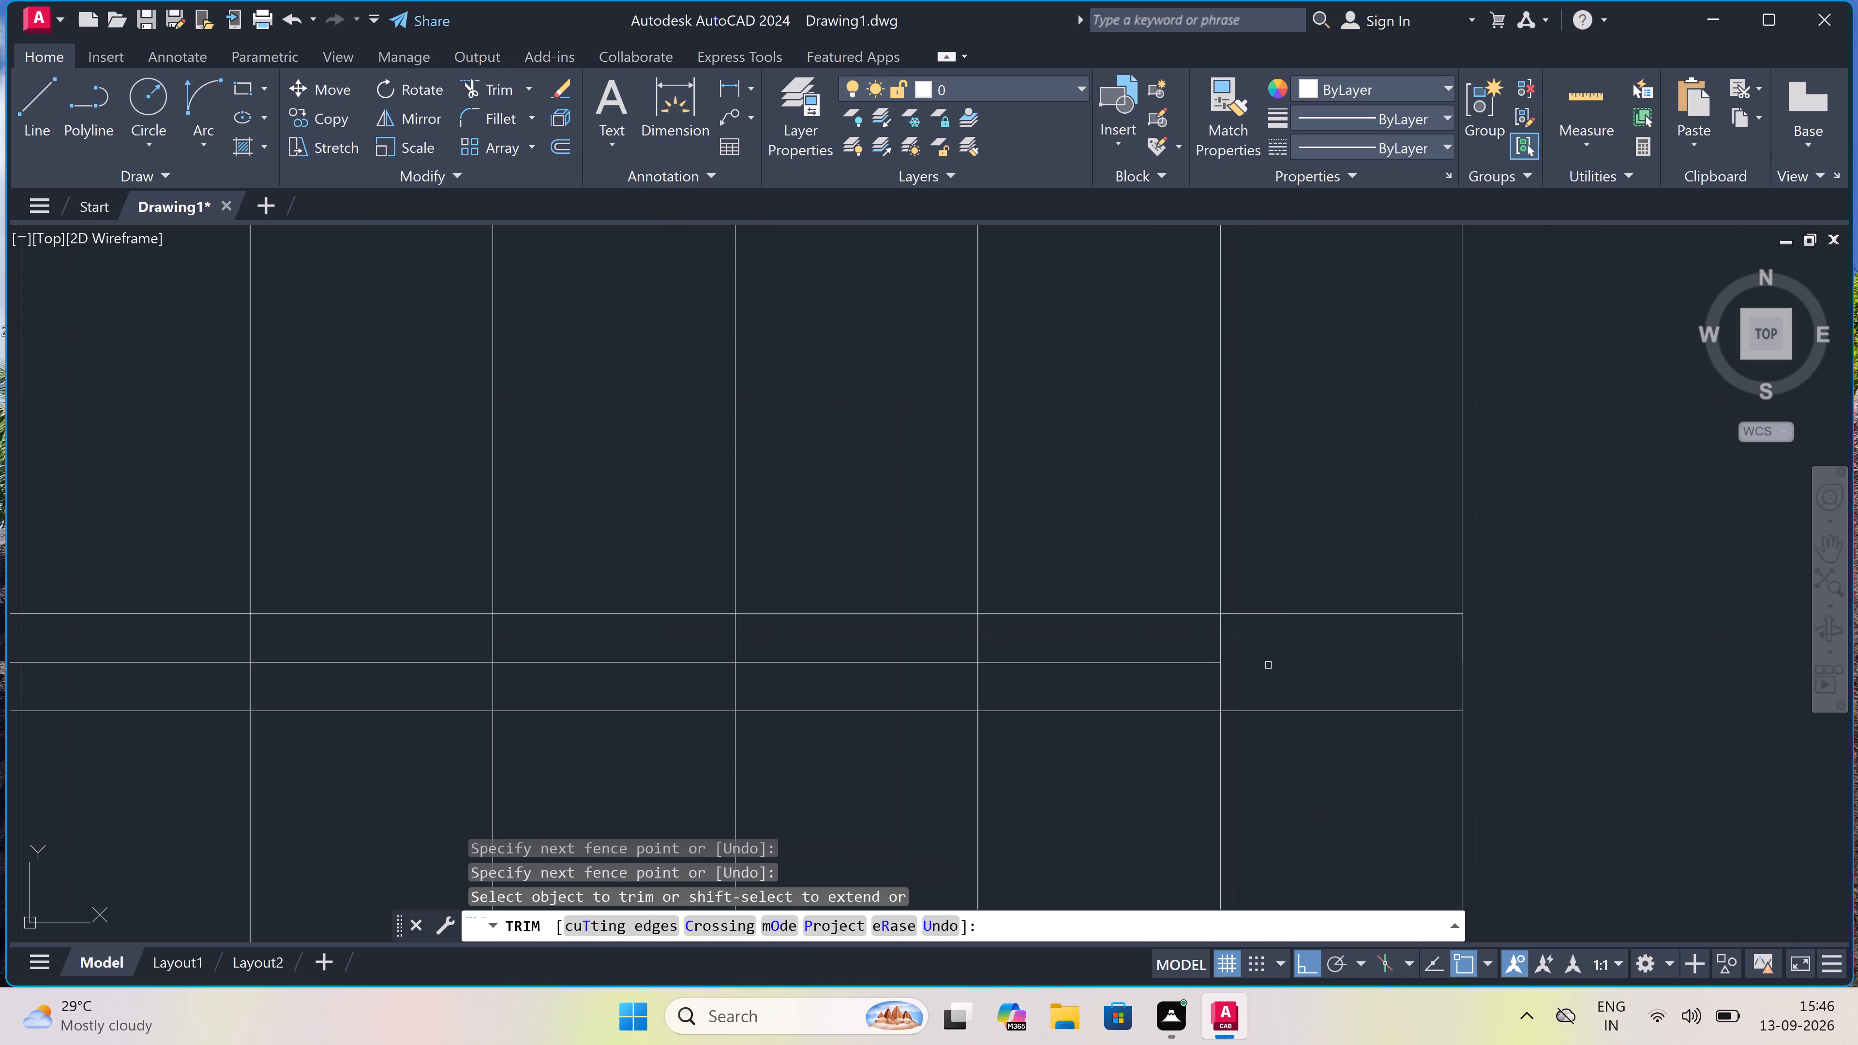
left_click_drag(1264, 652, 1254, 654)
scroll(1103, 639, "down", 1)
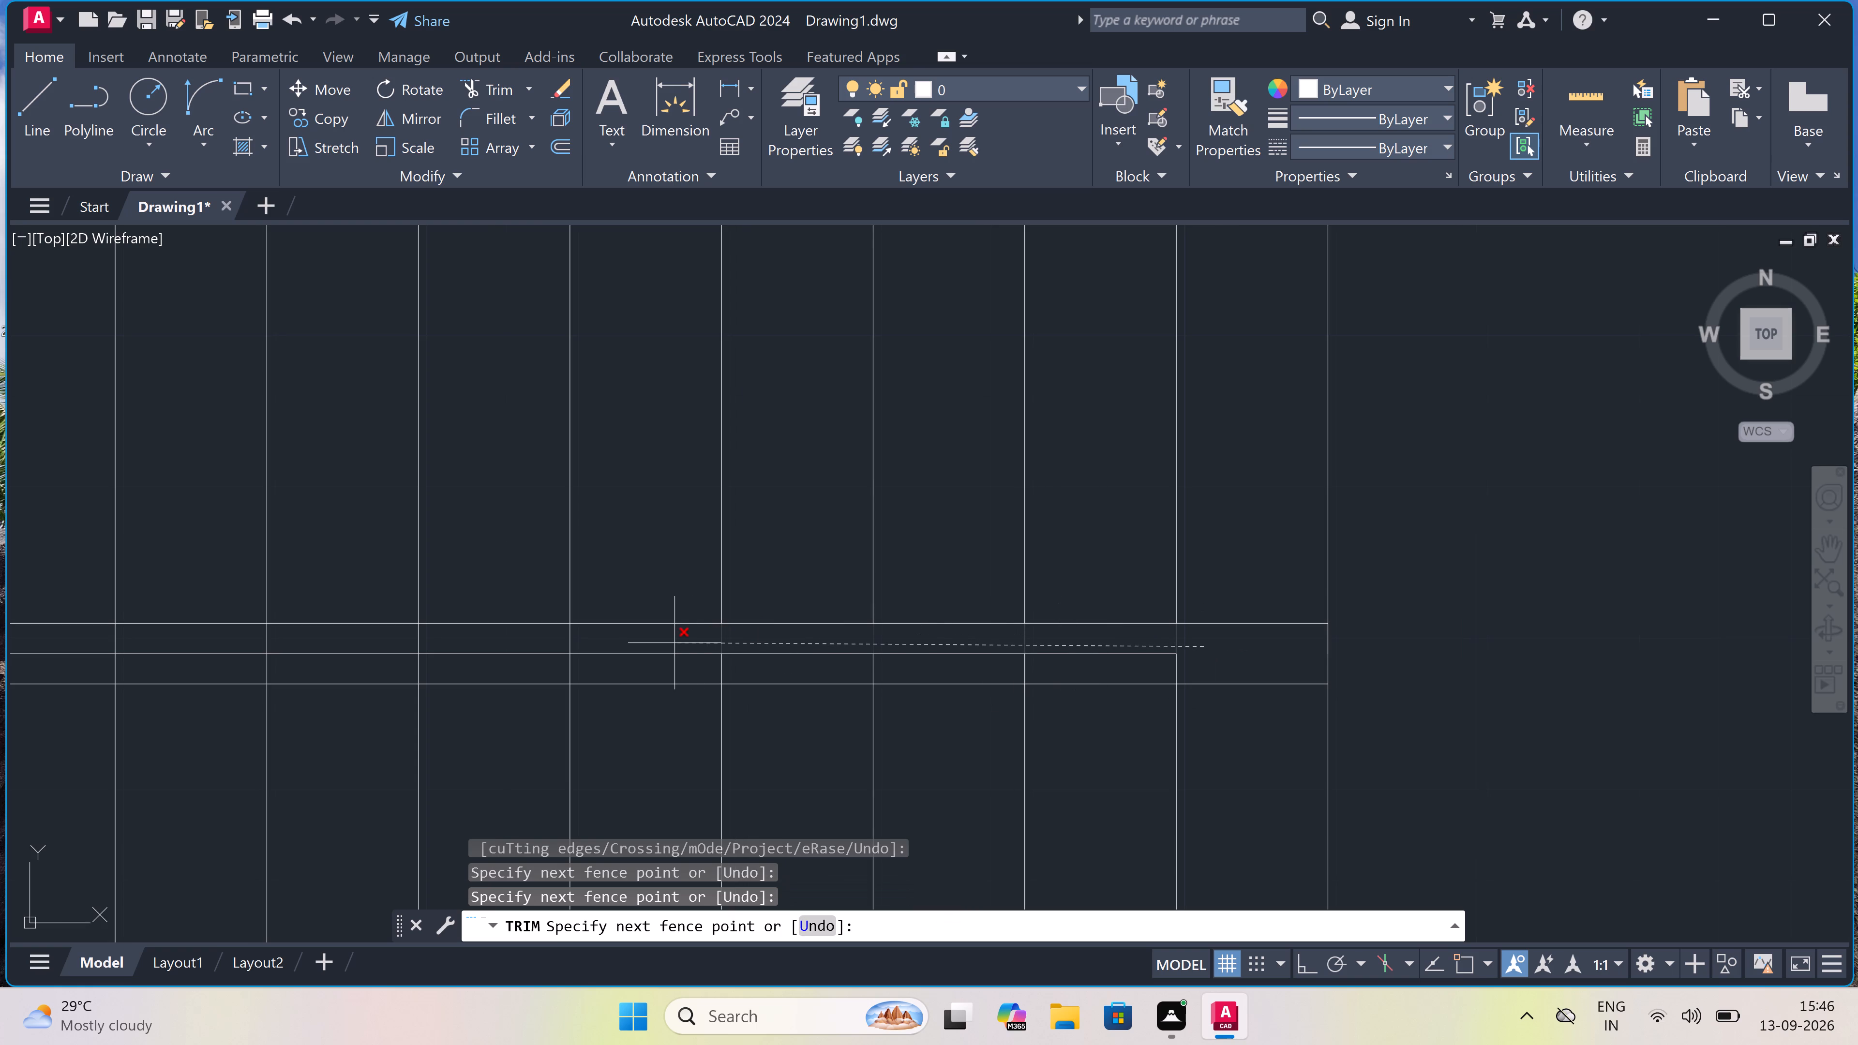
left_click(654, 650)
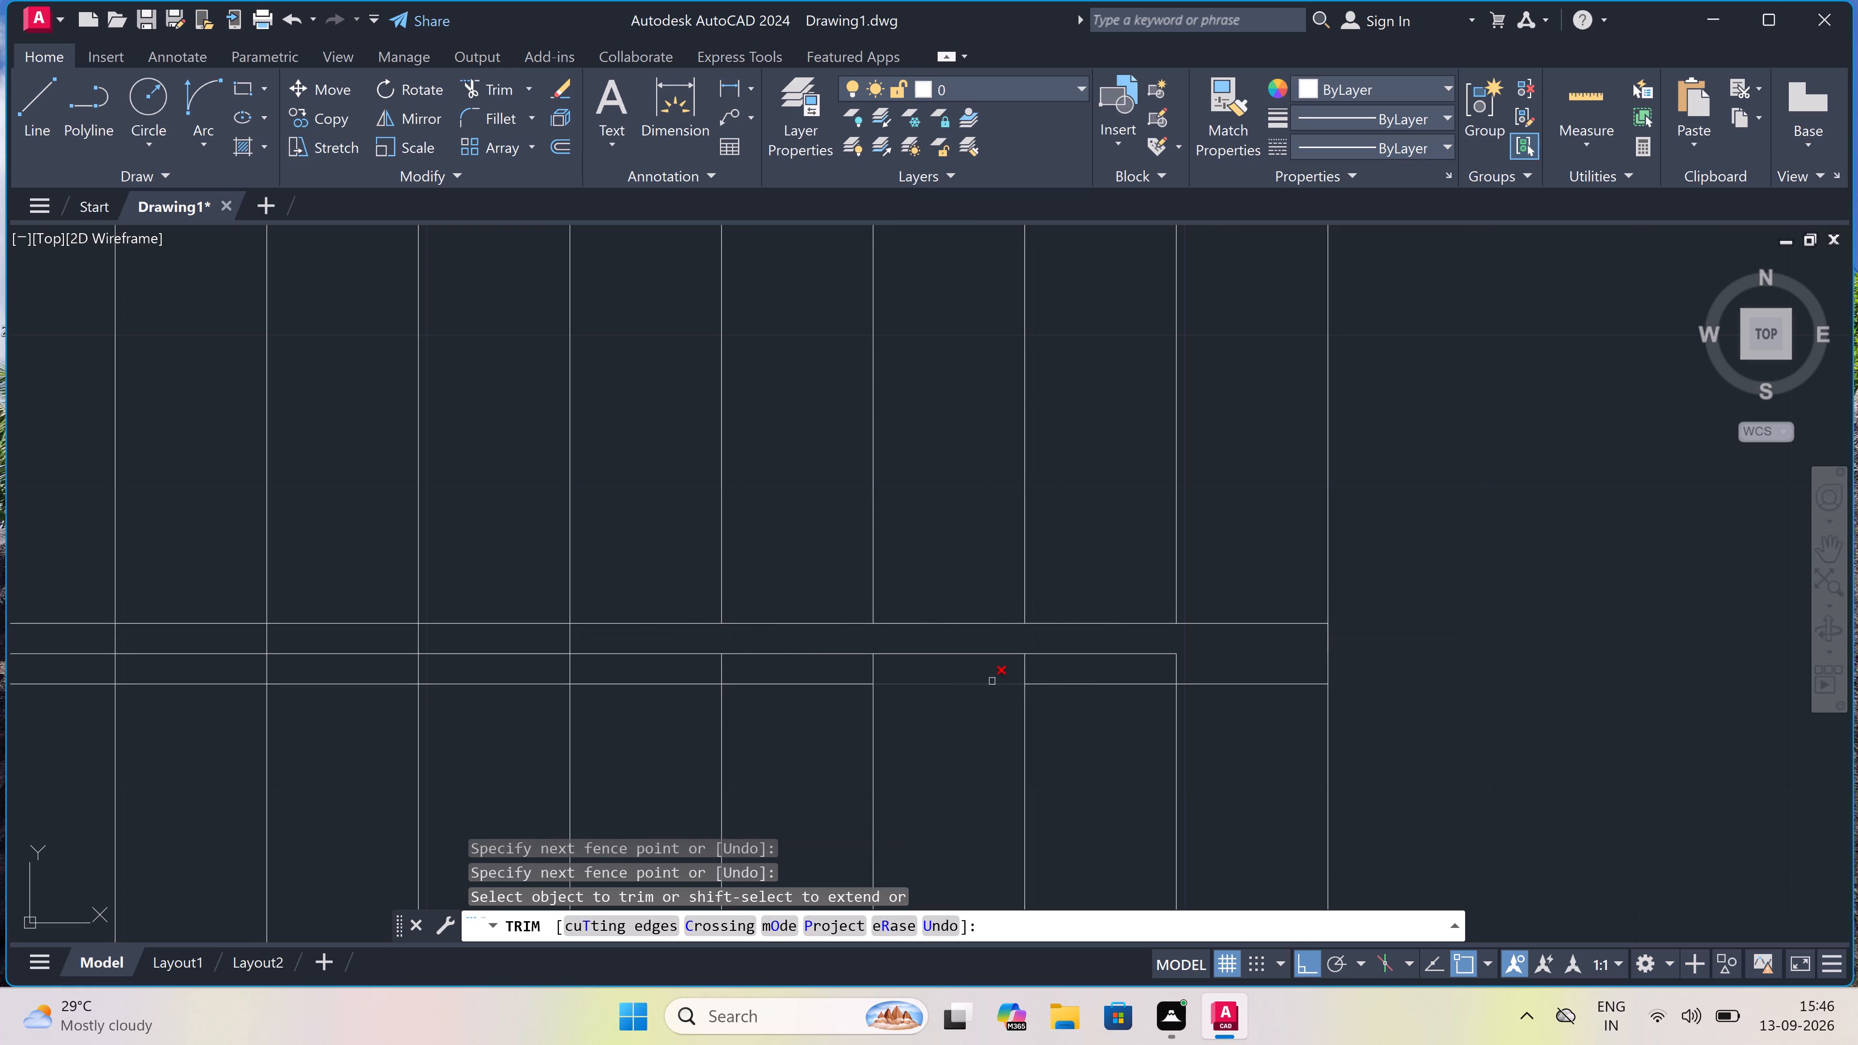
left_click(1186, 660)
left_click(683, 671)
left_click(683, 671)
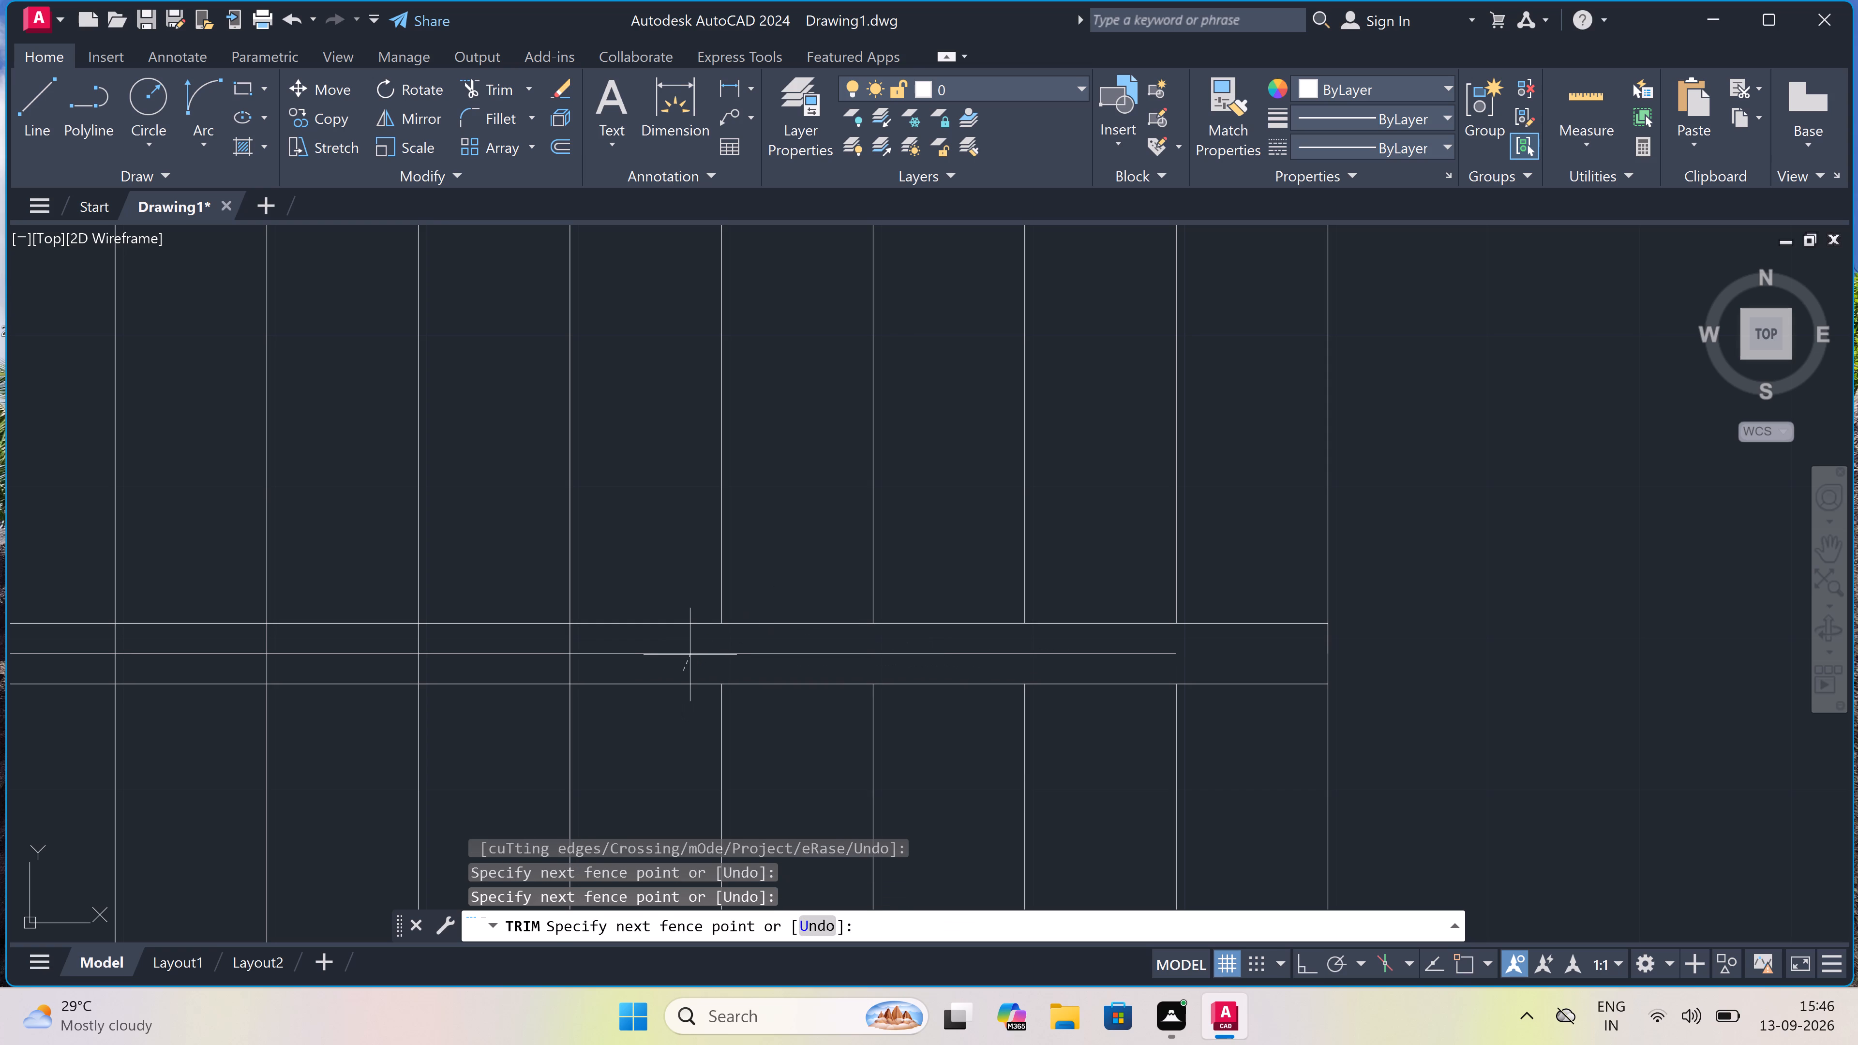
double_click(691, 651)
Trim the remaining centre line and the six left-hand inner tread lines out of the strip between the flights.
scroll(693, 651, "down", 5)
scroll(656, 654, "up", 3)
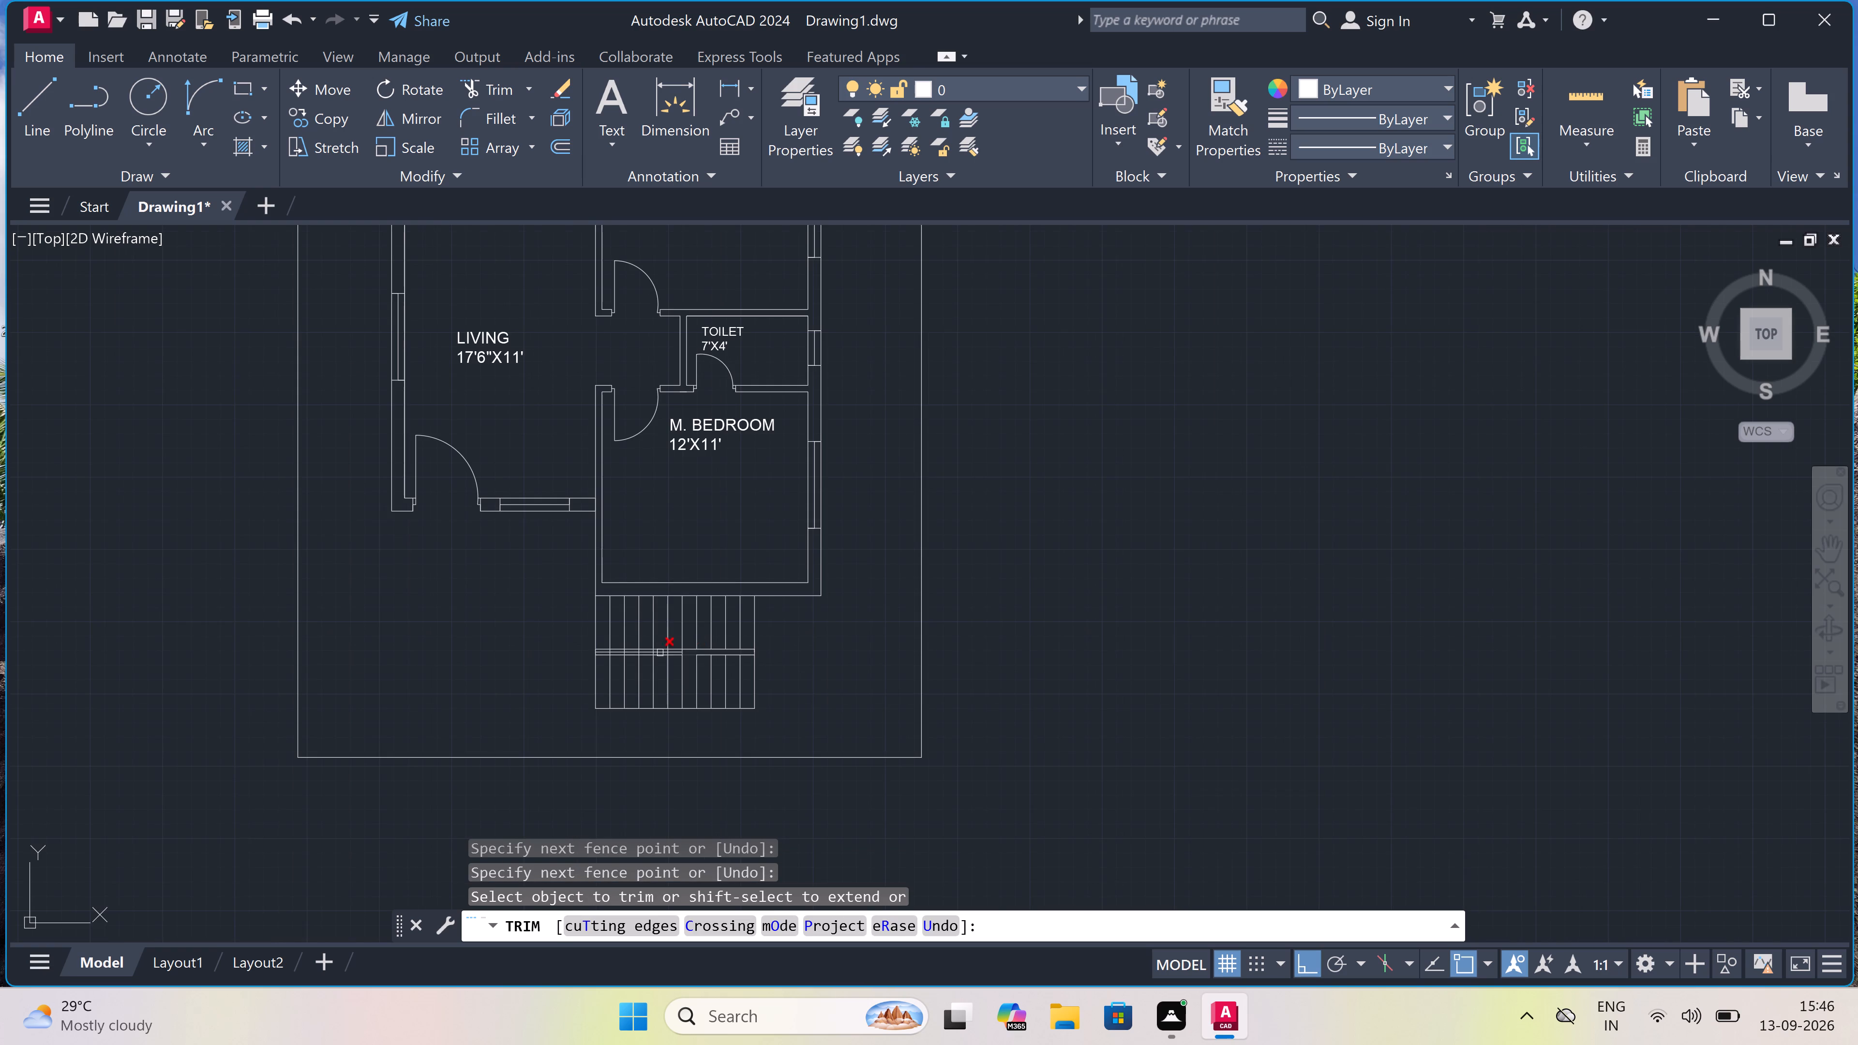
scroll(656, 654, "up", 3)
scroll(714, 645, "up", 1)
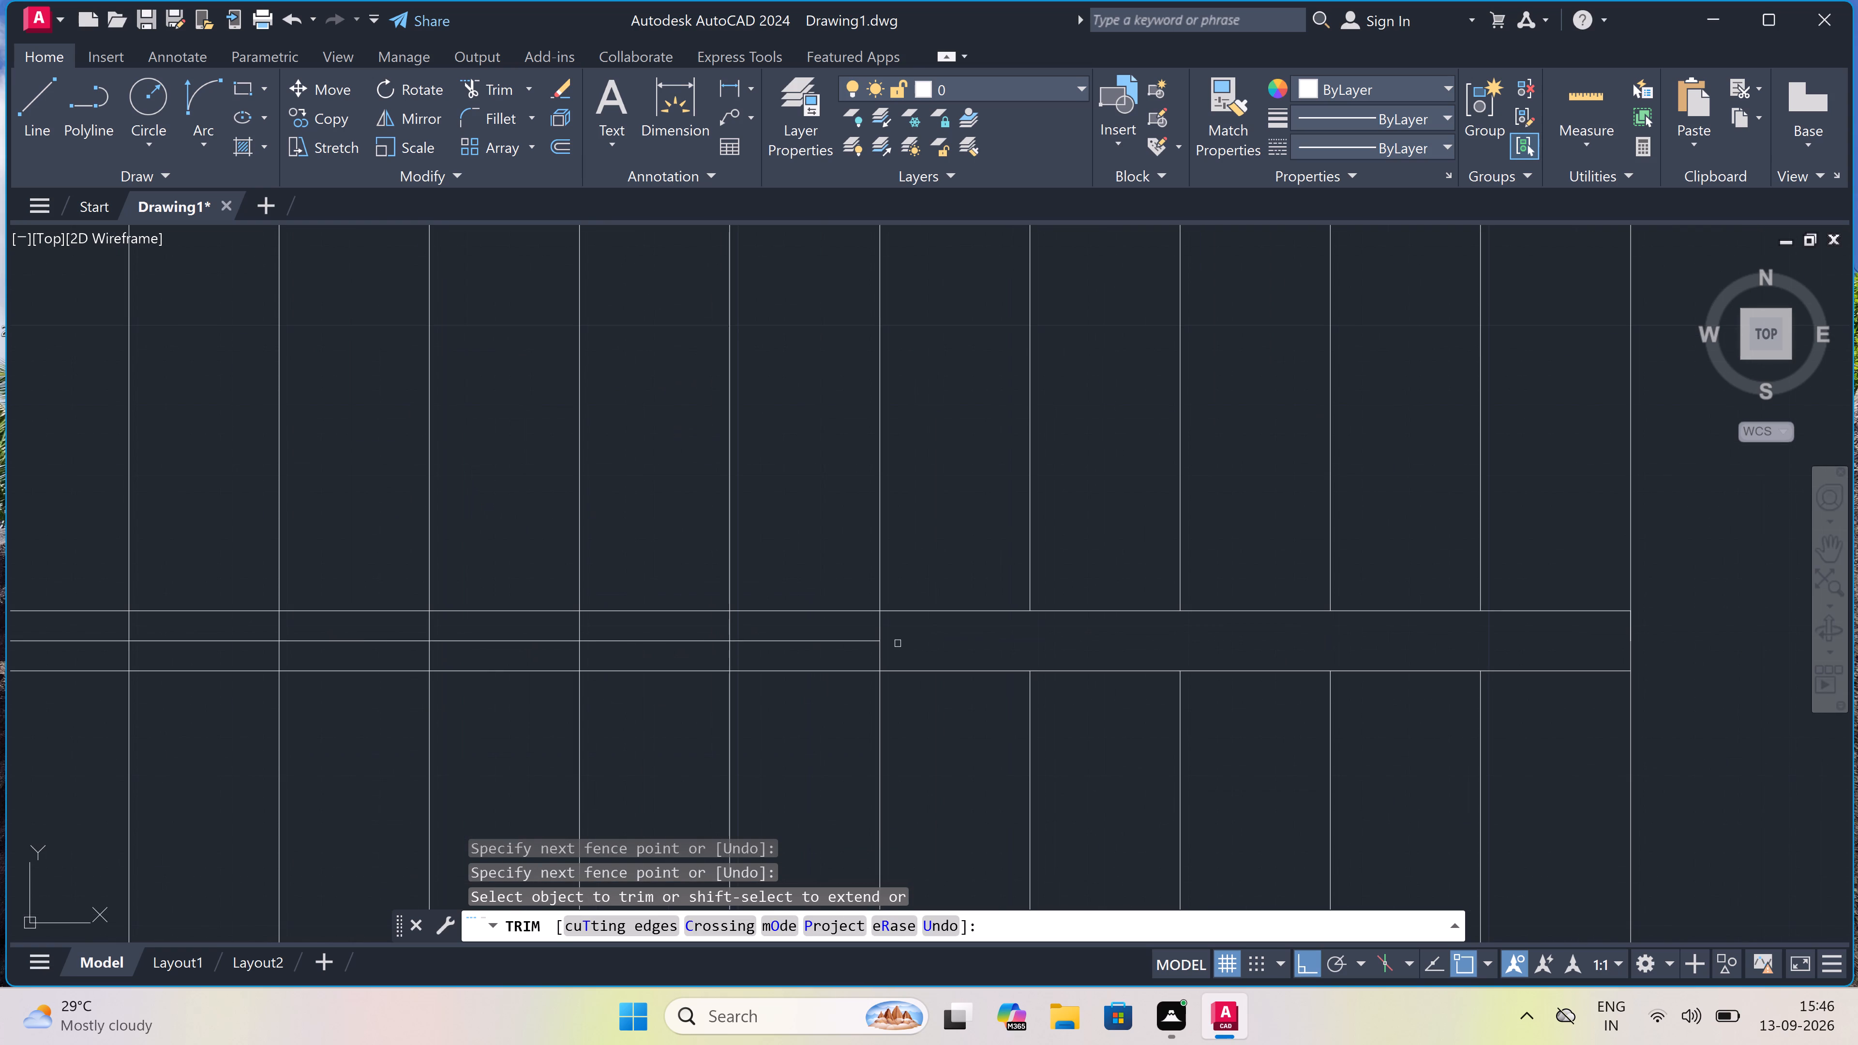
left_click(900, 637)
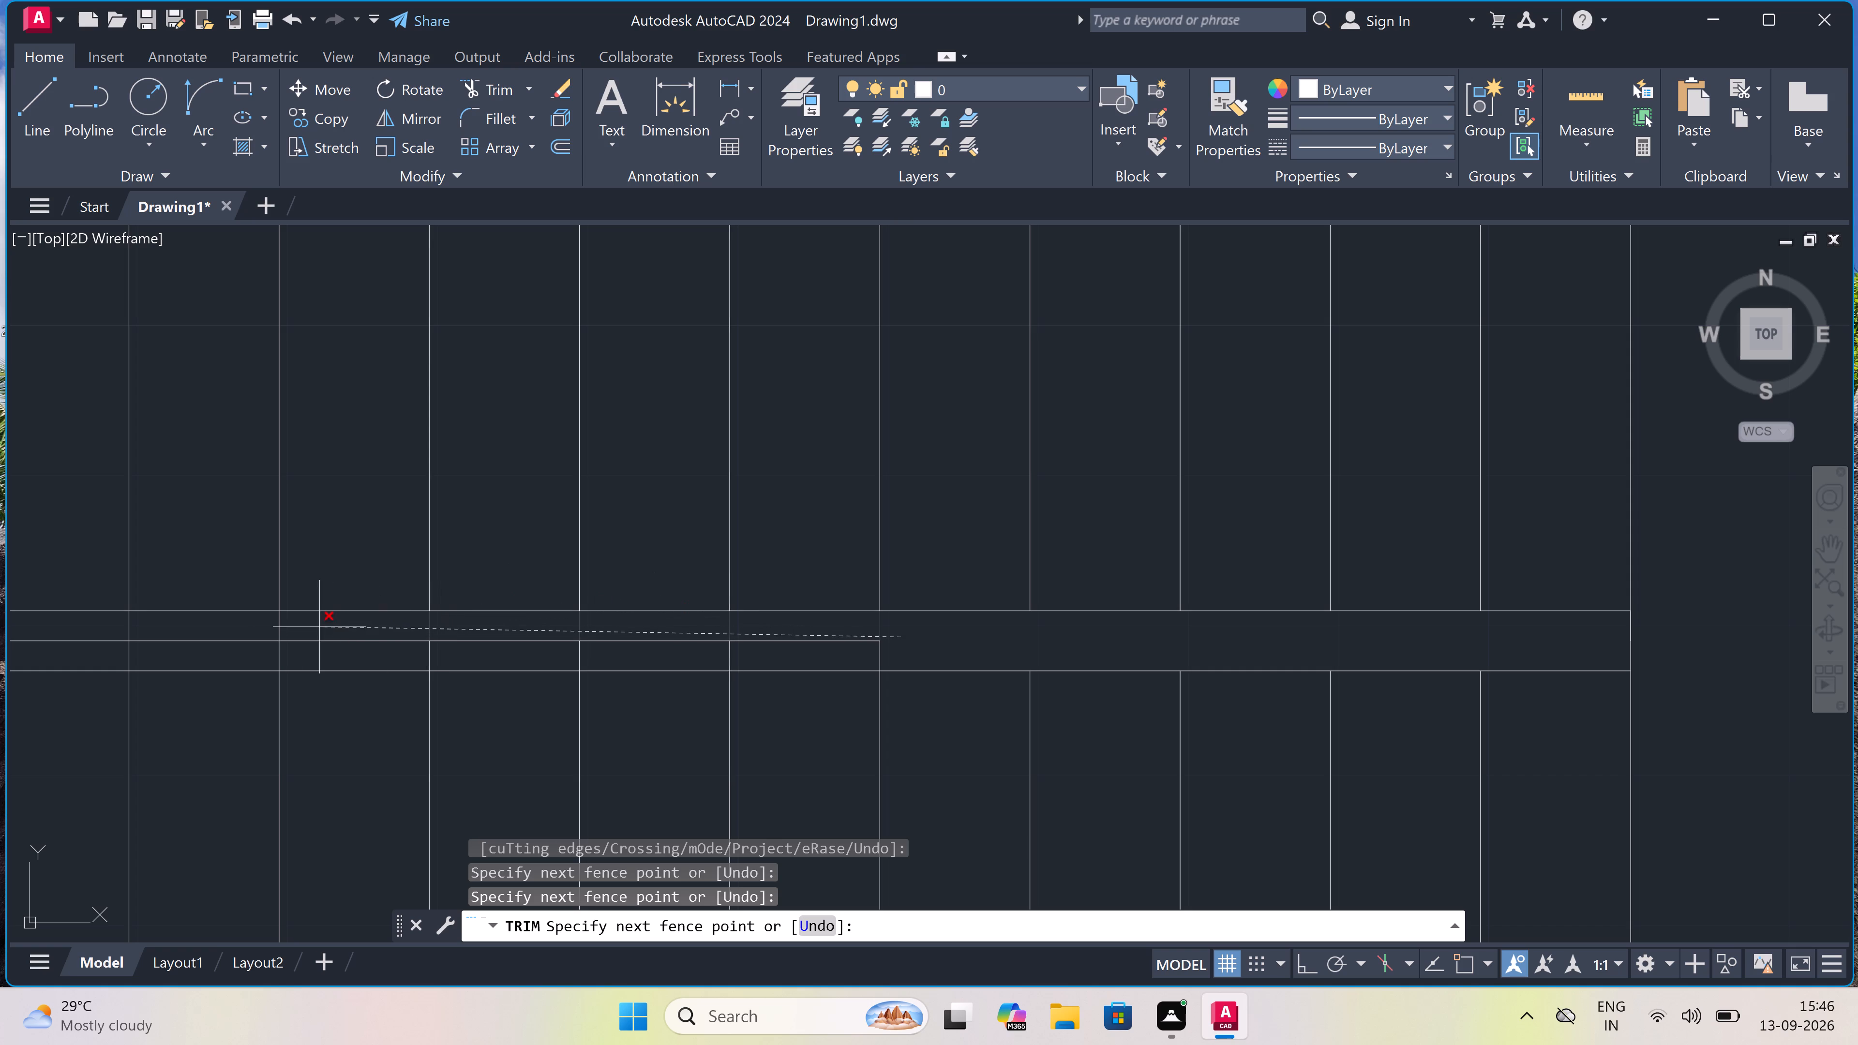
left_click(223, 639)
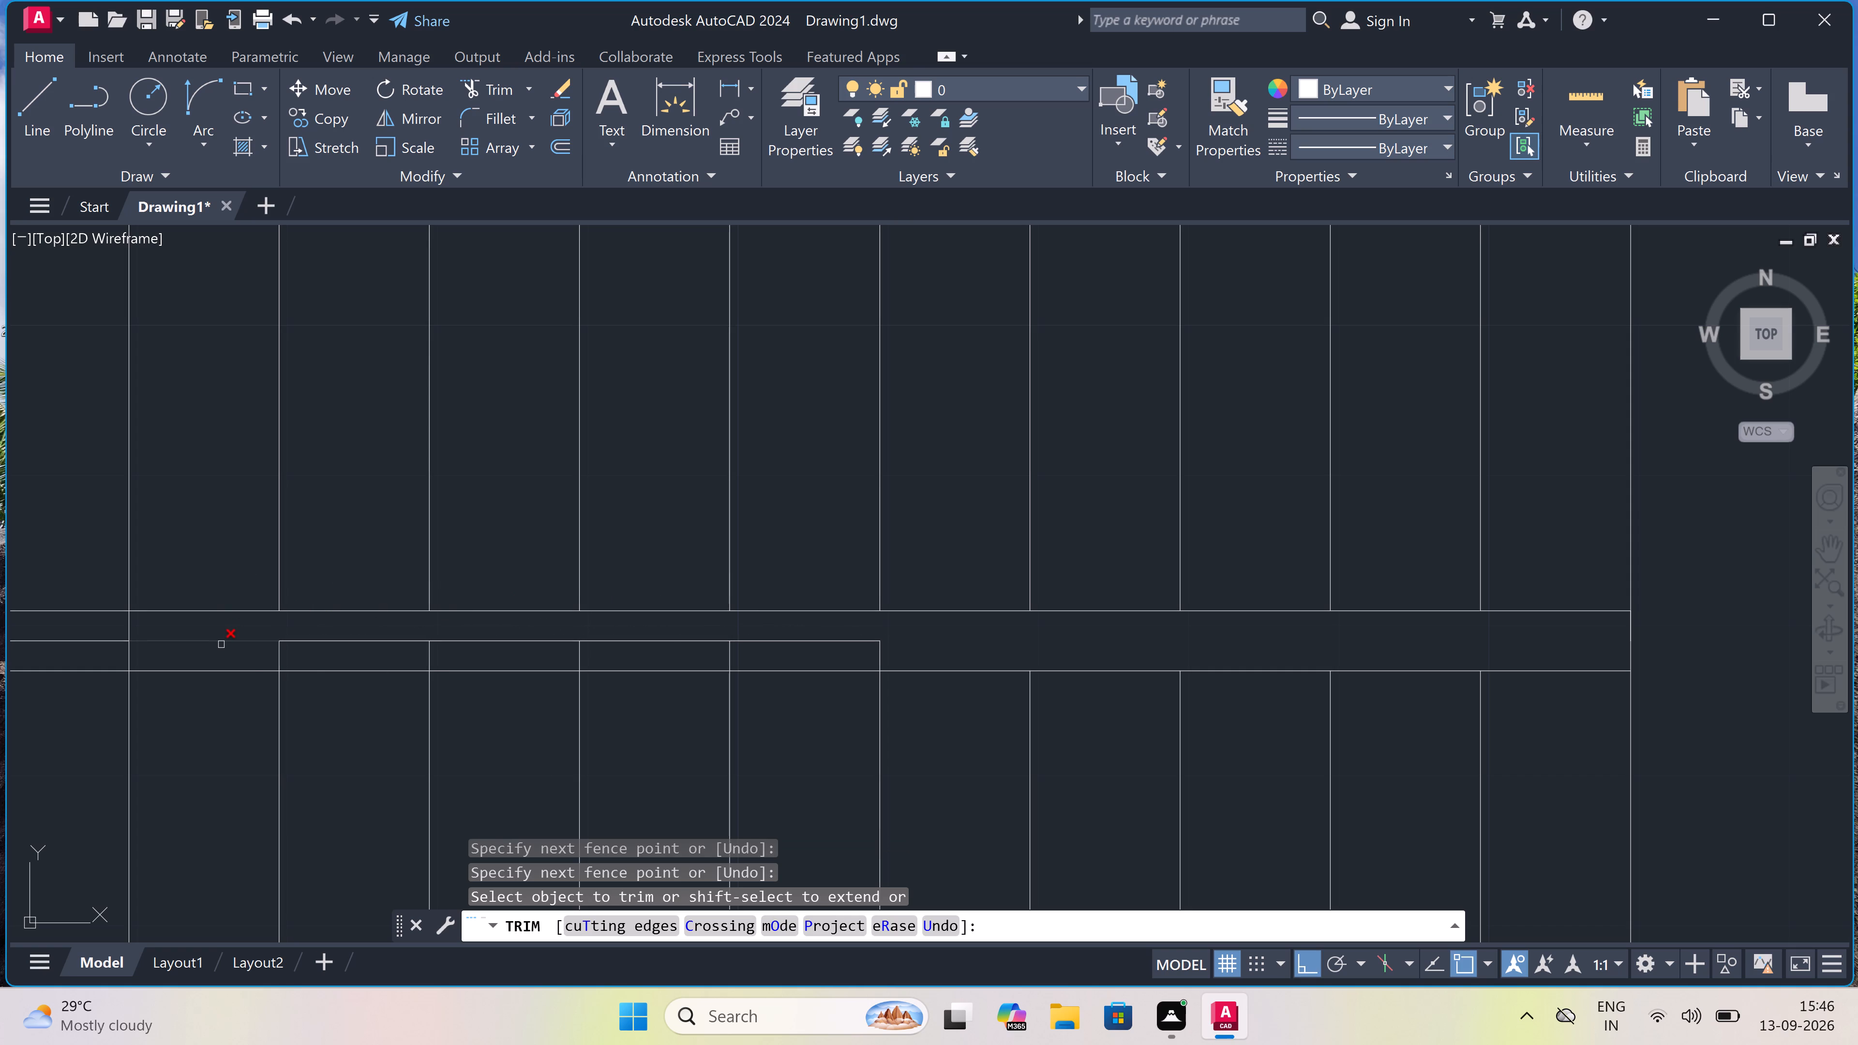
left_click(221, 643)
left_click(227, 647)
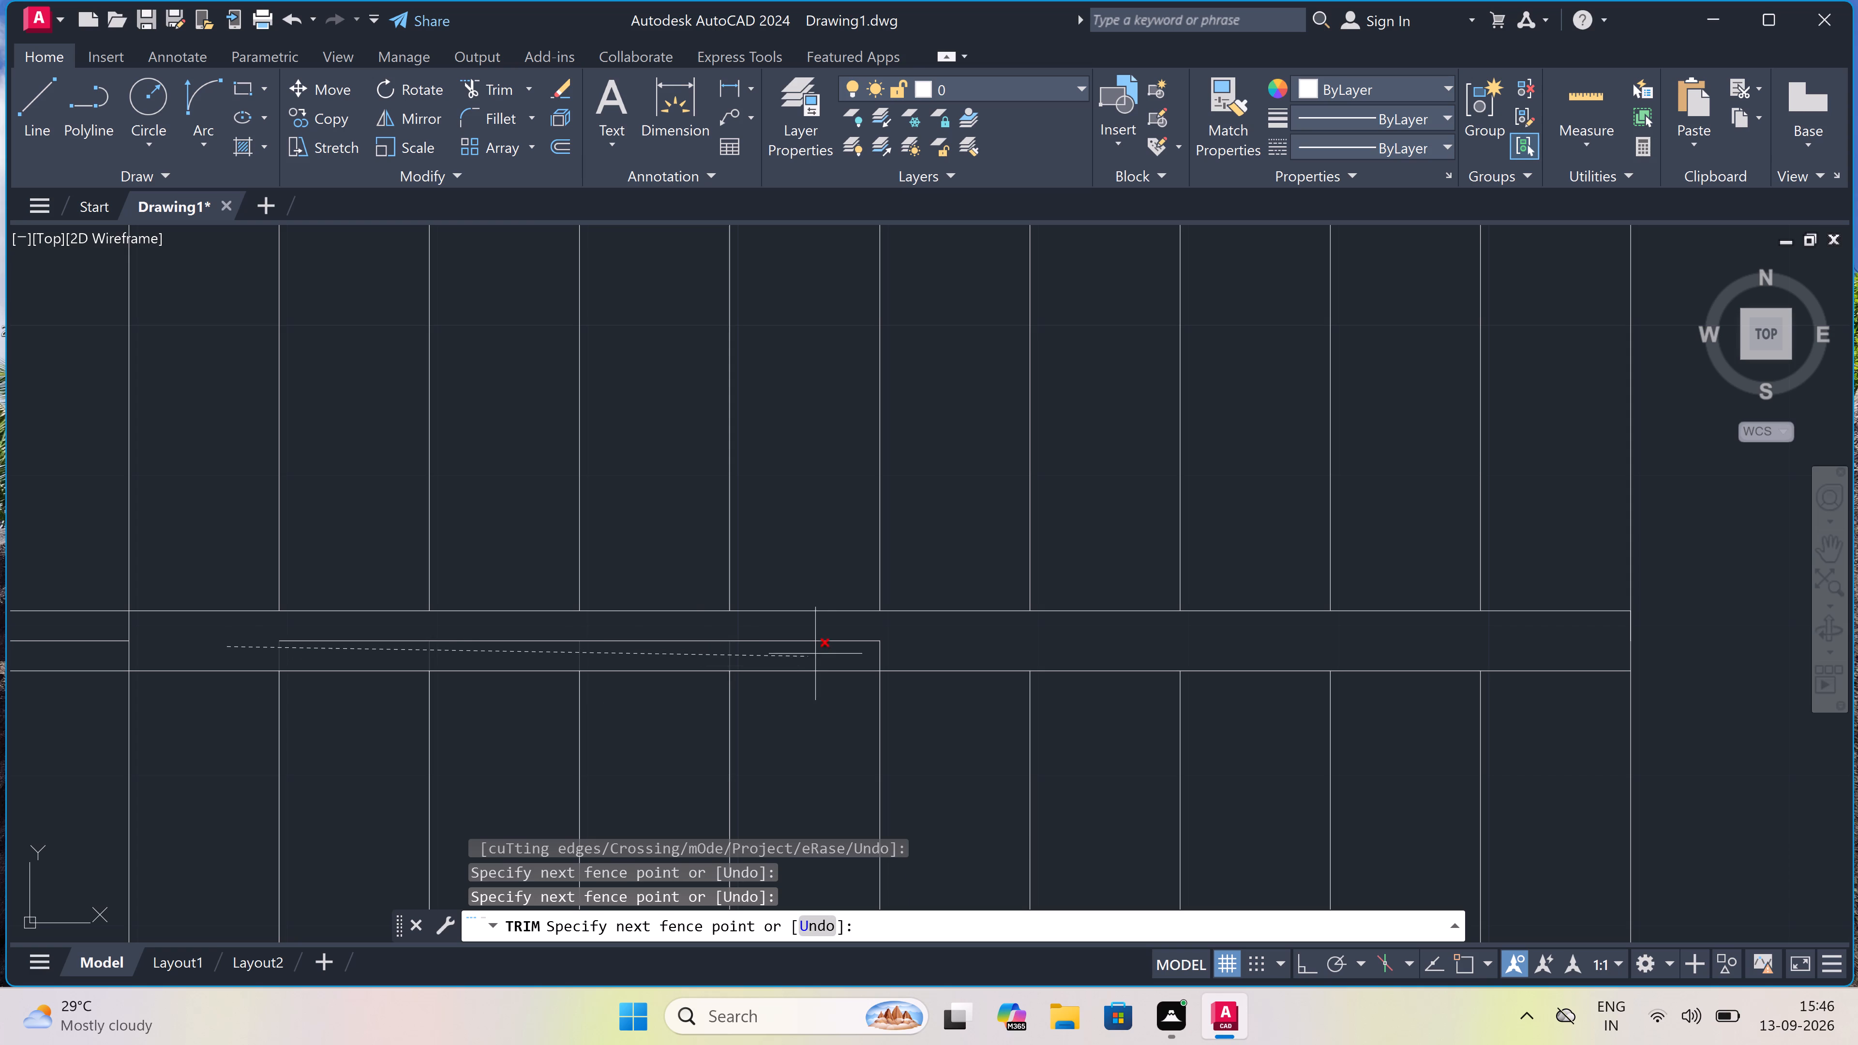
left_click(916, 649)
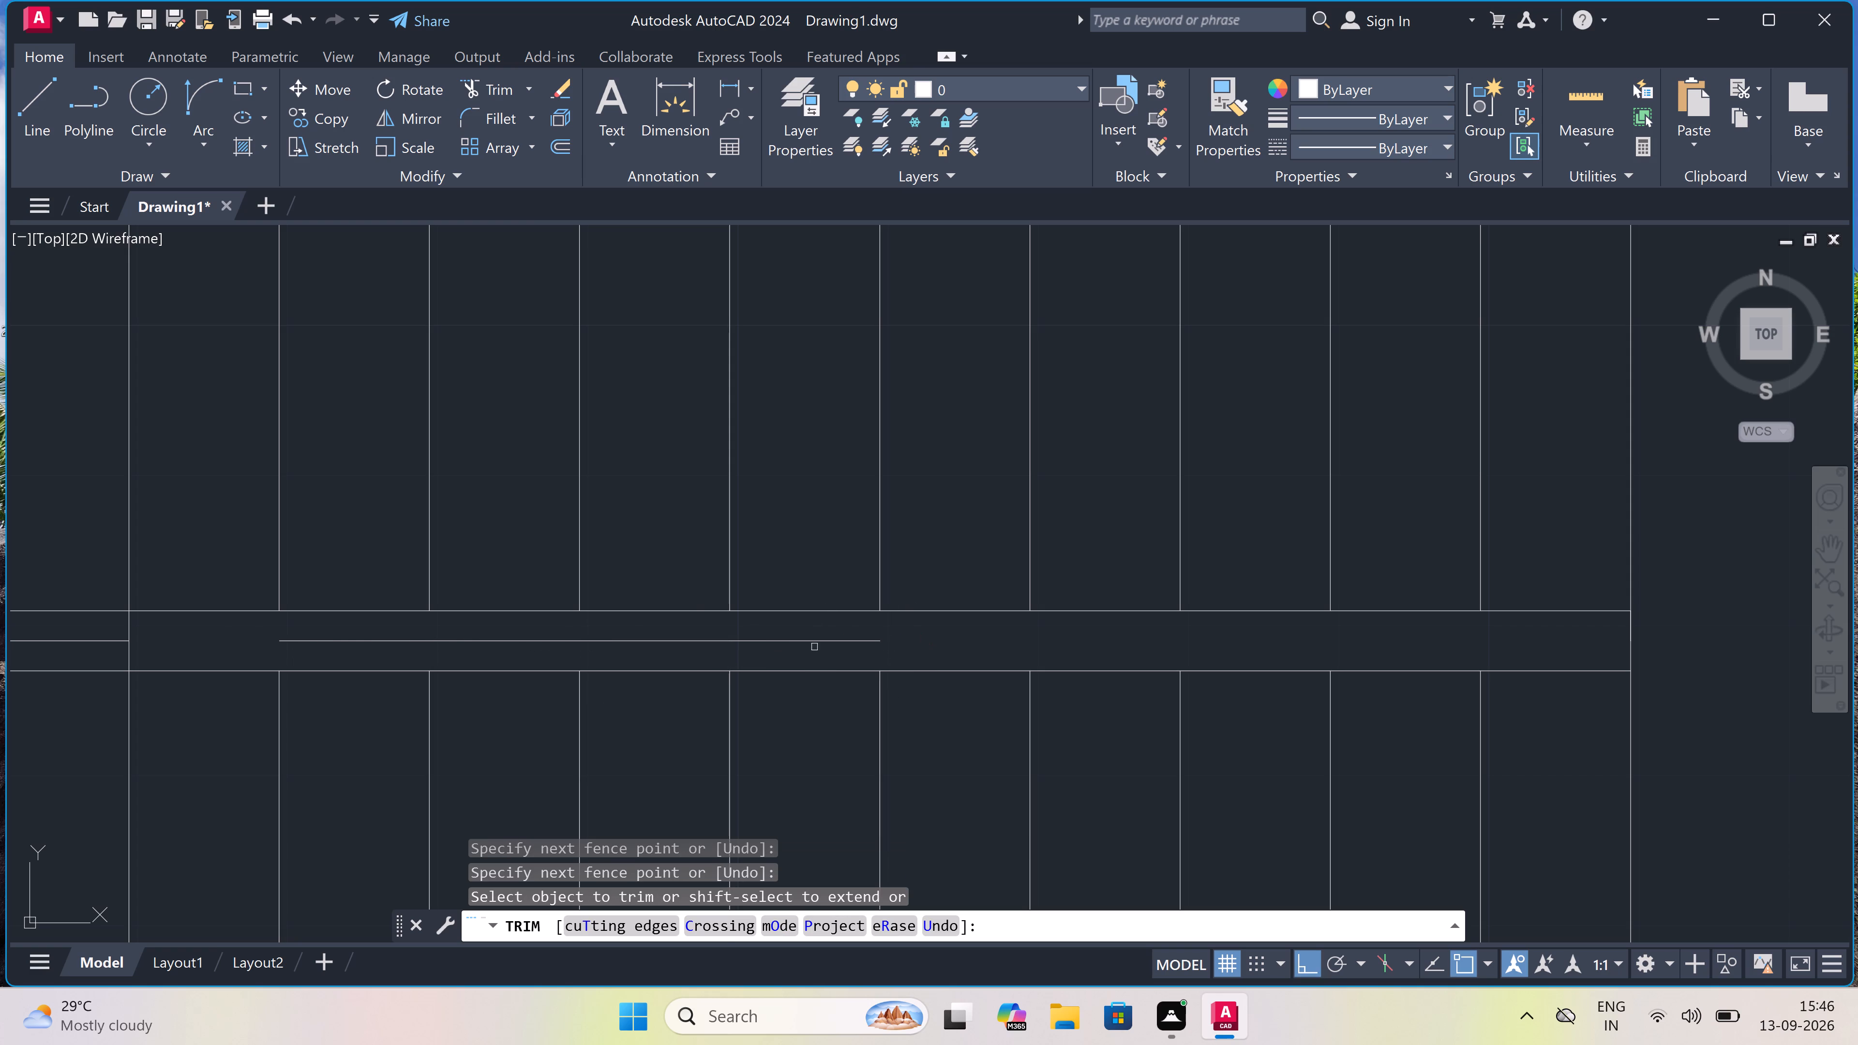
double_click(799, 640)
scroll(799, 640, "down", 5)
scroll(699, 634, "up", 5)
left_click(554, 703)
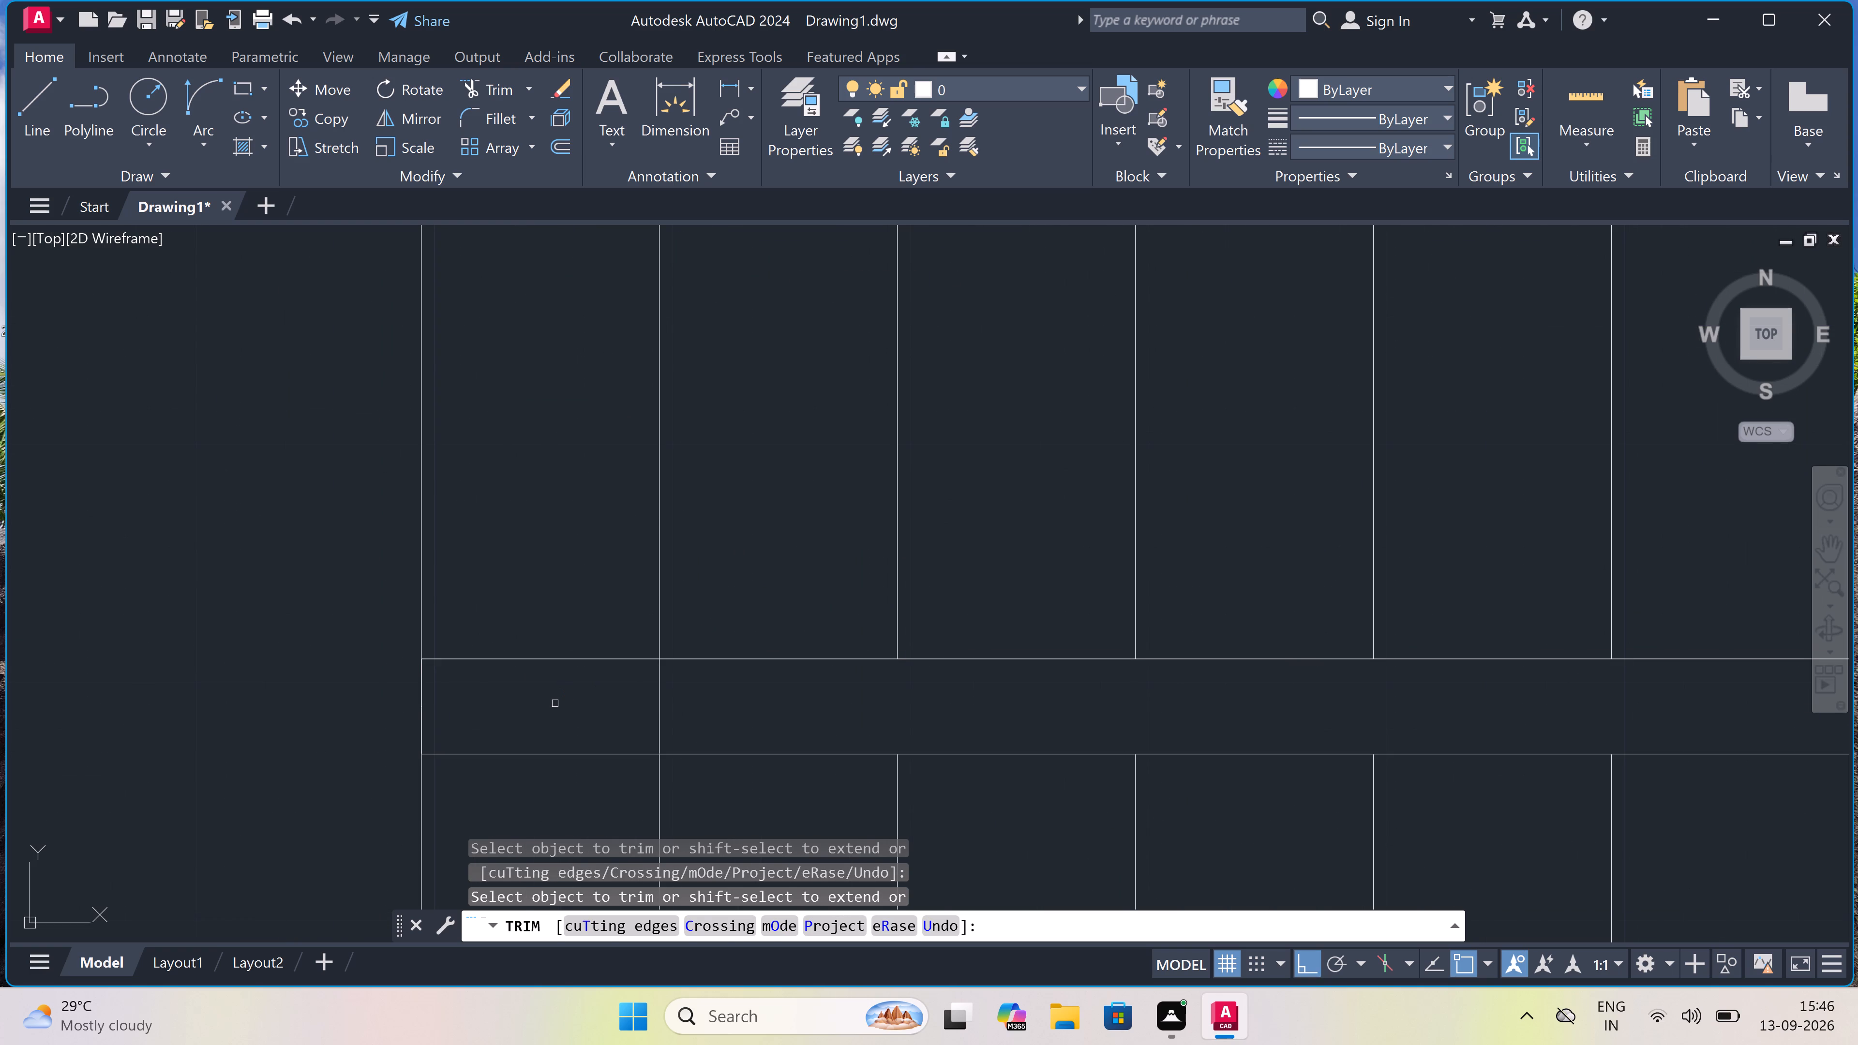
left_click_drag(577, 705, 601, 703)
left_click(749, 697)
key("Escape")
key("Escape")
Draw the stair direction line rightward through the lower flight for about 13', up beyond the stairs, and back to the upper flight's fourth tread line.
scroll(739, 695, "down", 6)
scroll(684, 753, "up", 3)
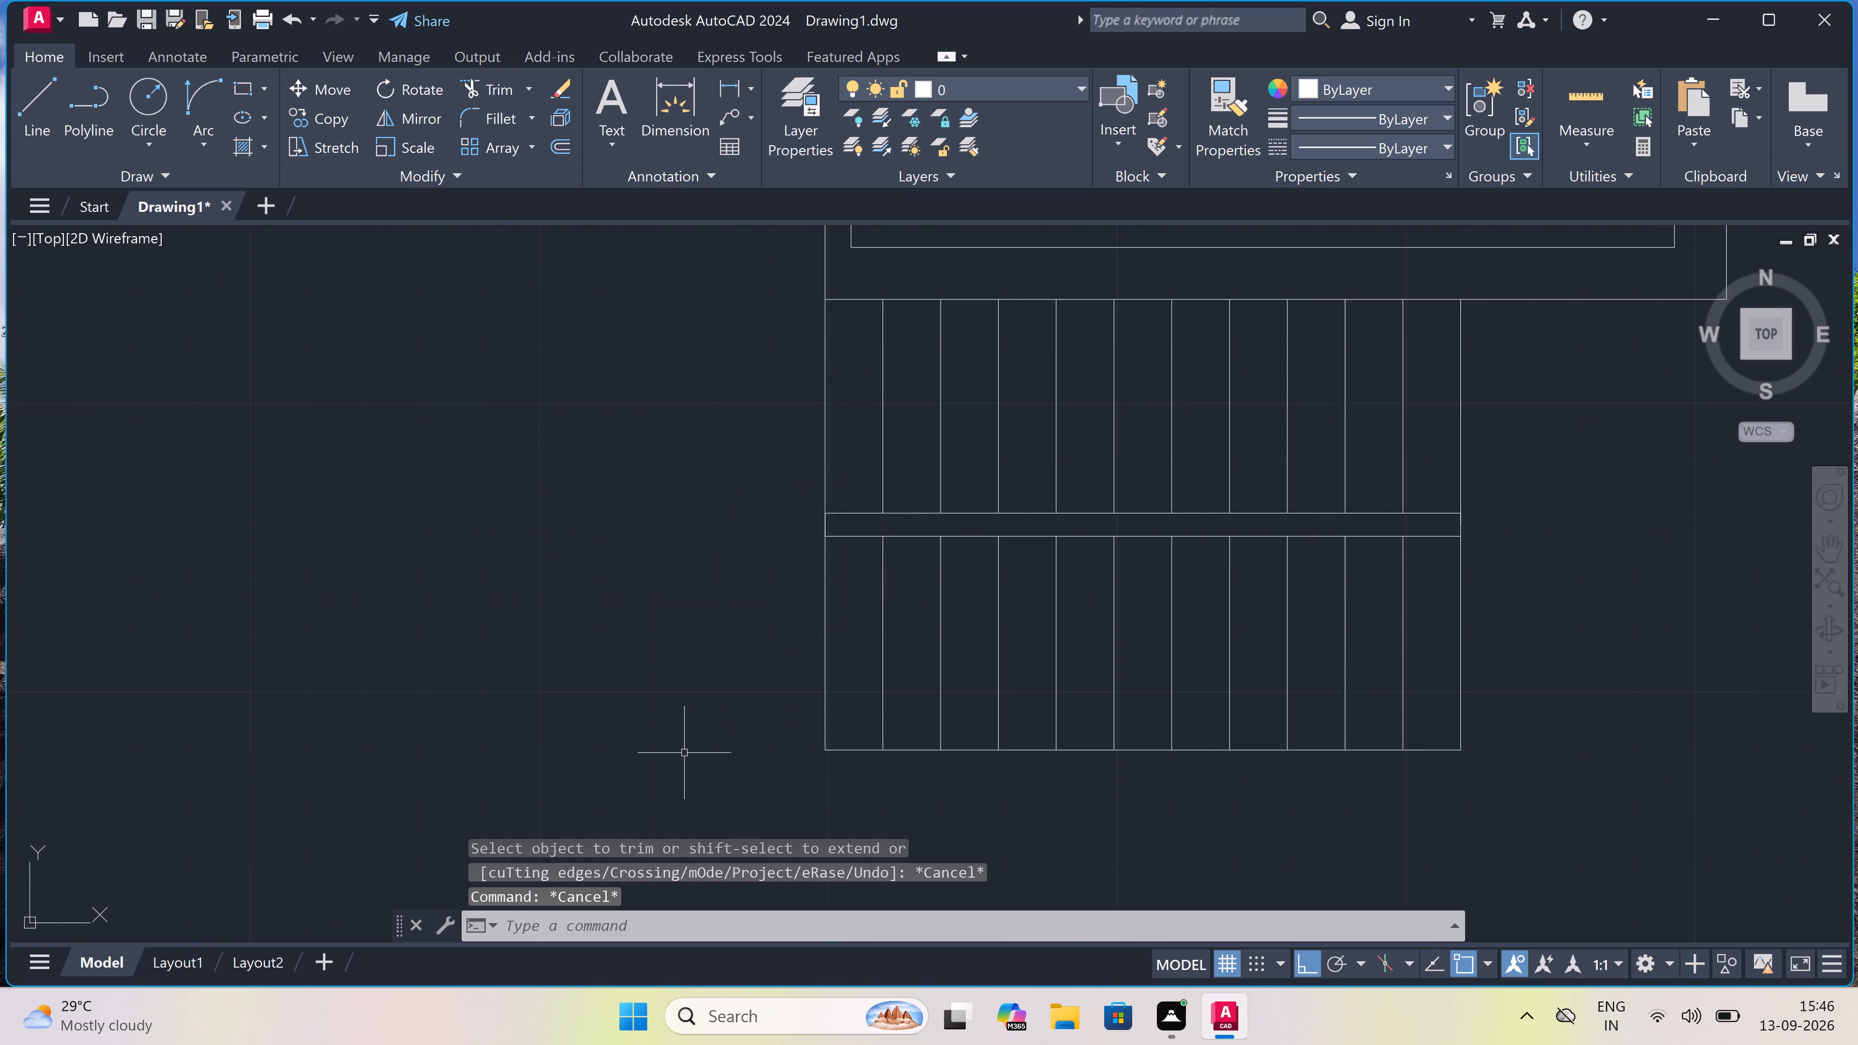
scroll(684, 752, "down", 1)
type("L")
key("space")
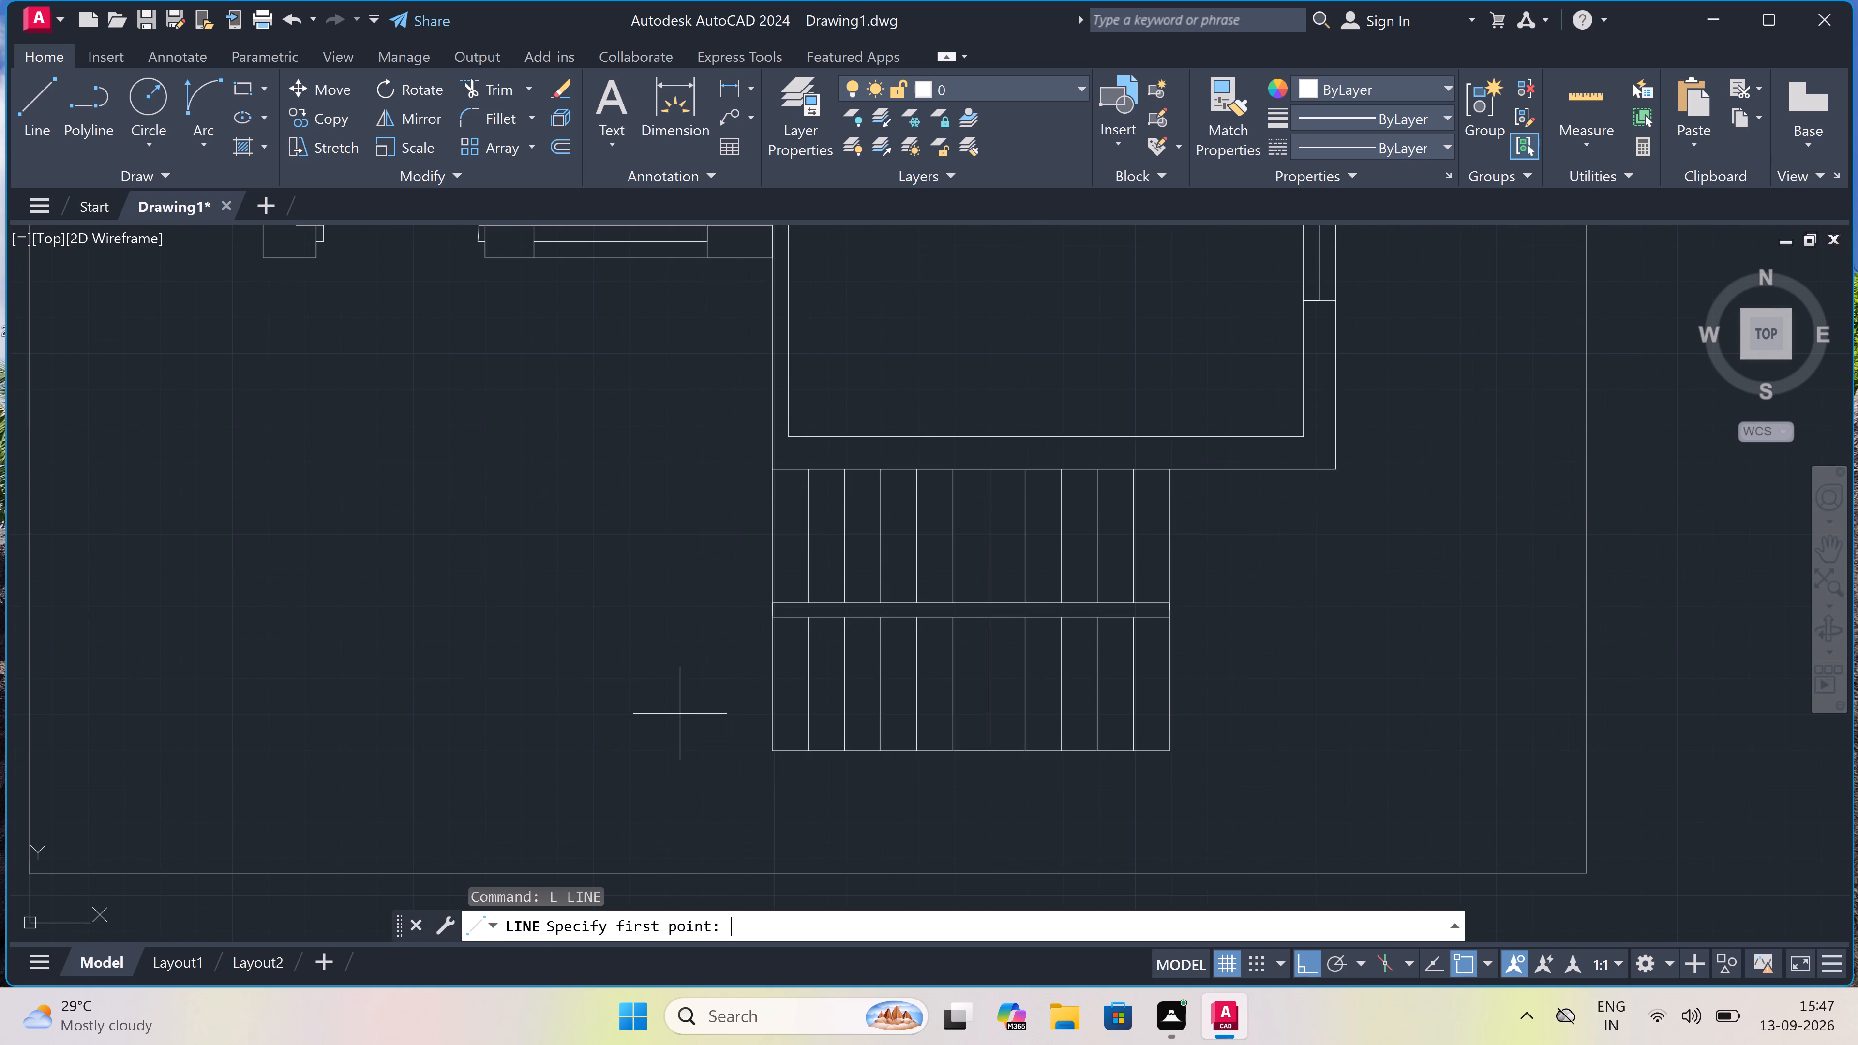
left_click_drag(689, 680, 707, 685)
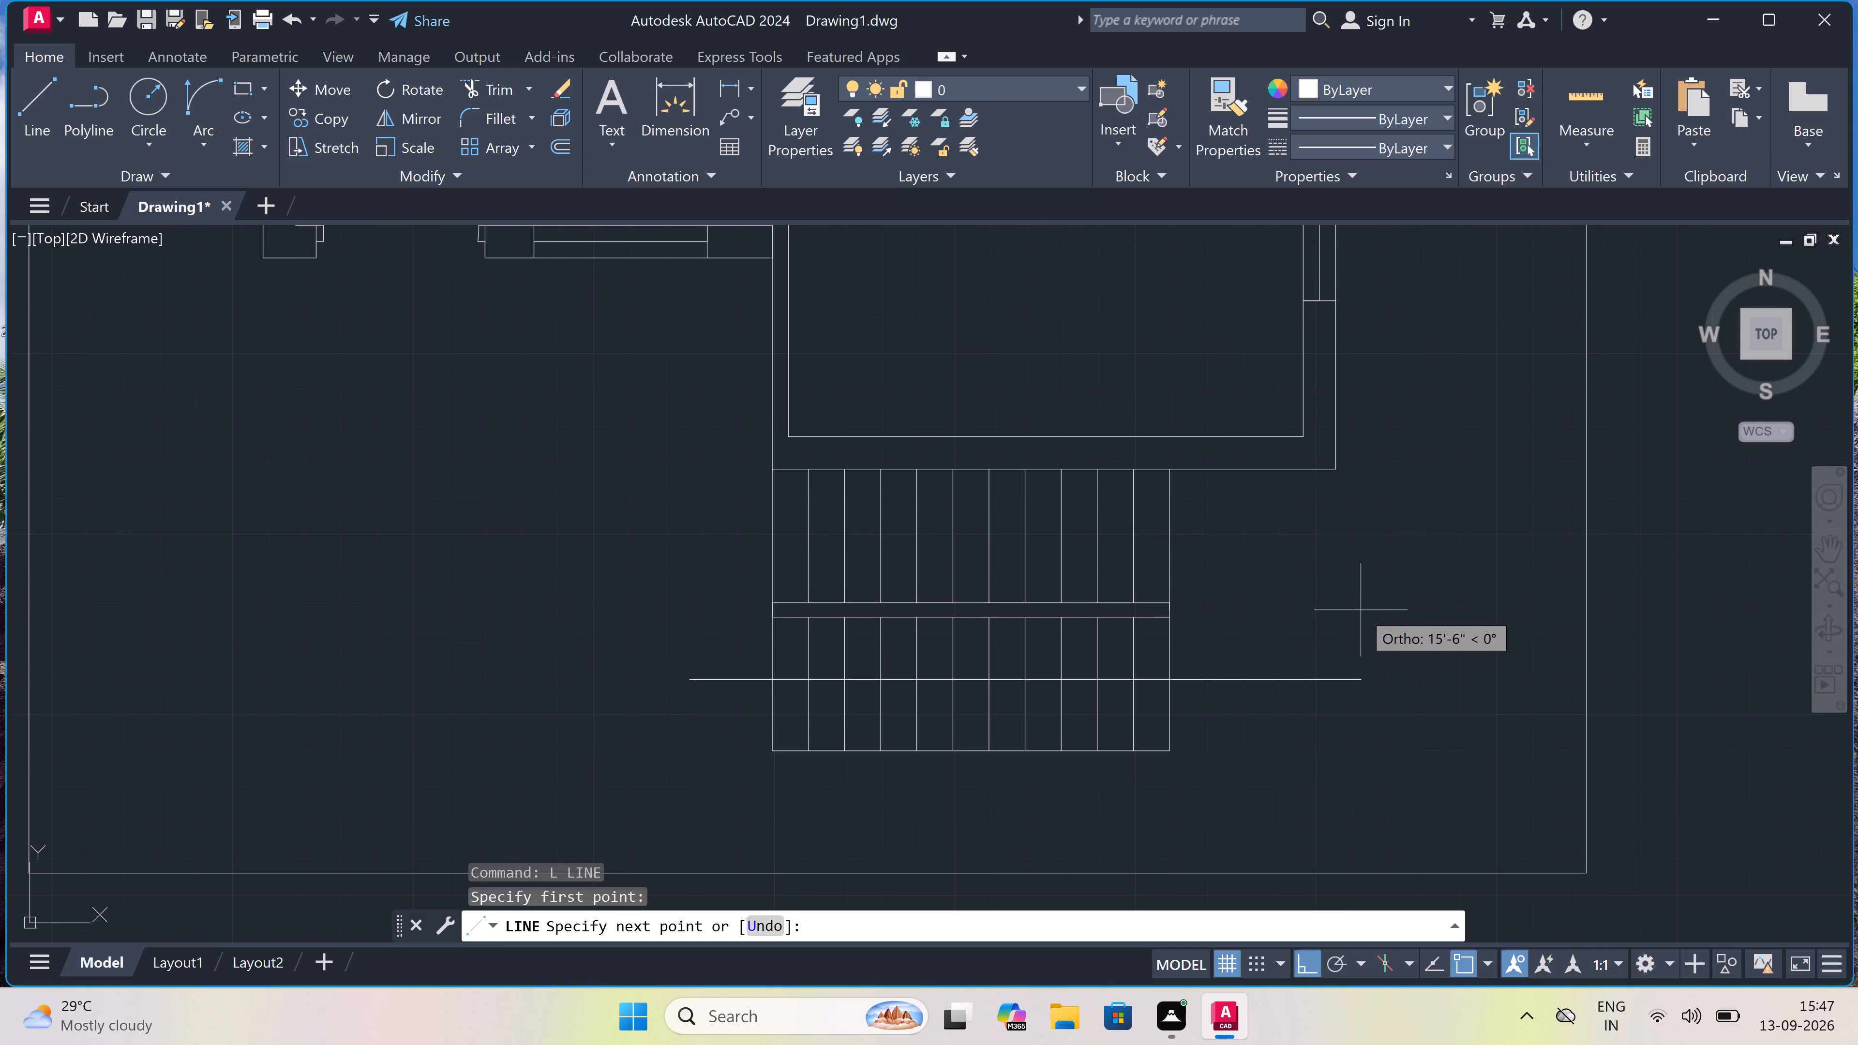
left_click(1263, 677)
left_click(1256, 525)
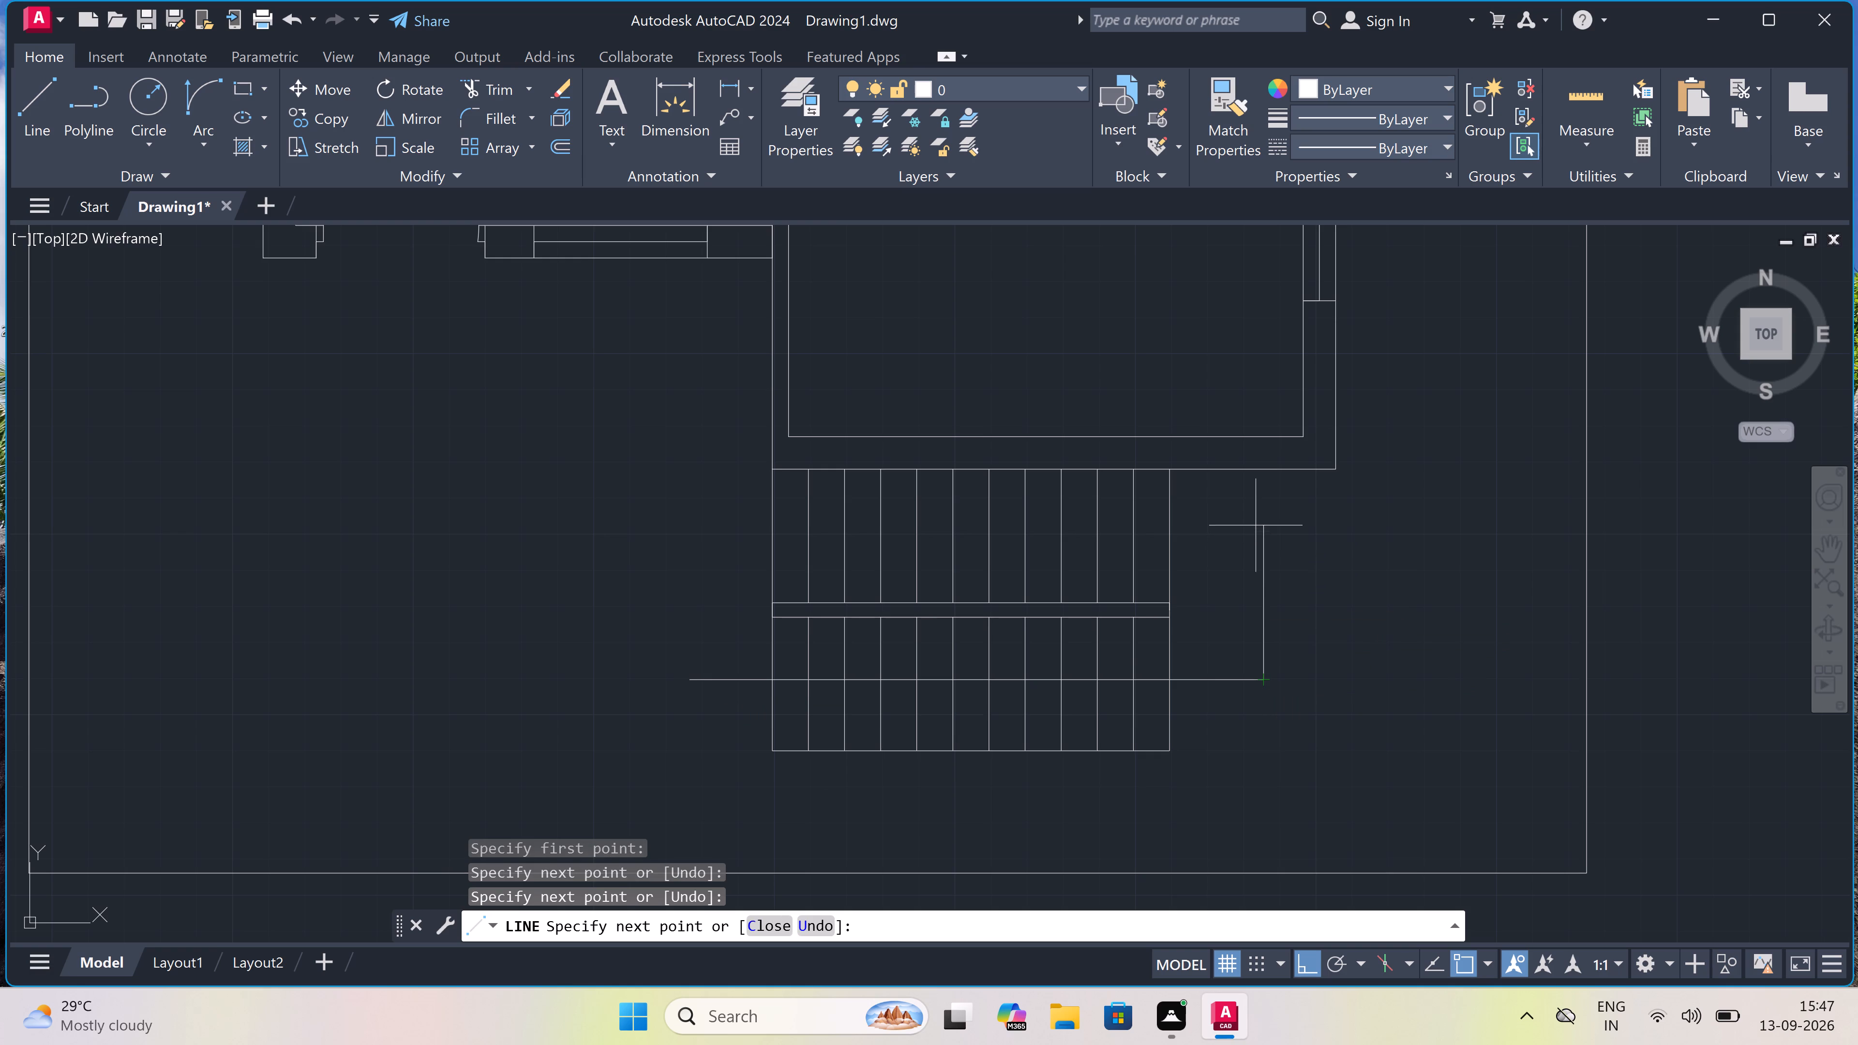
scroll(937, 500, "up", 3)
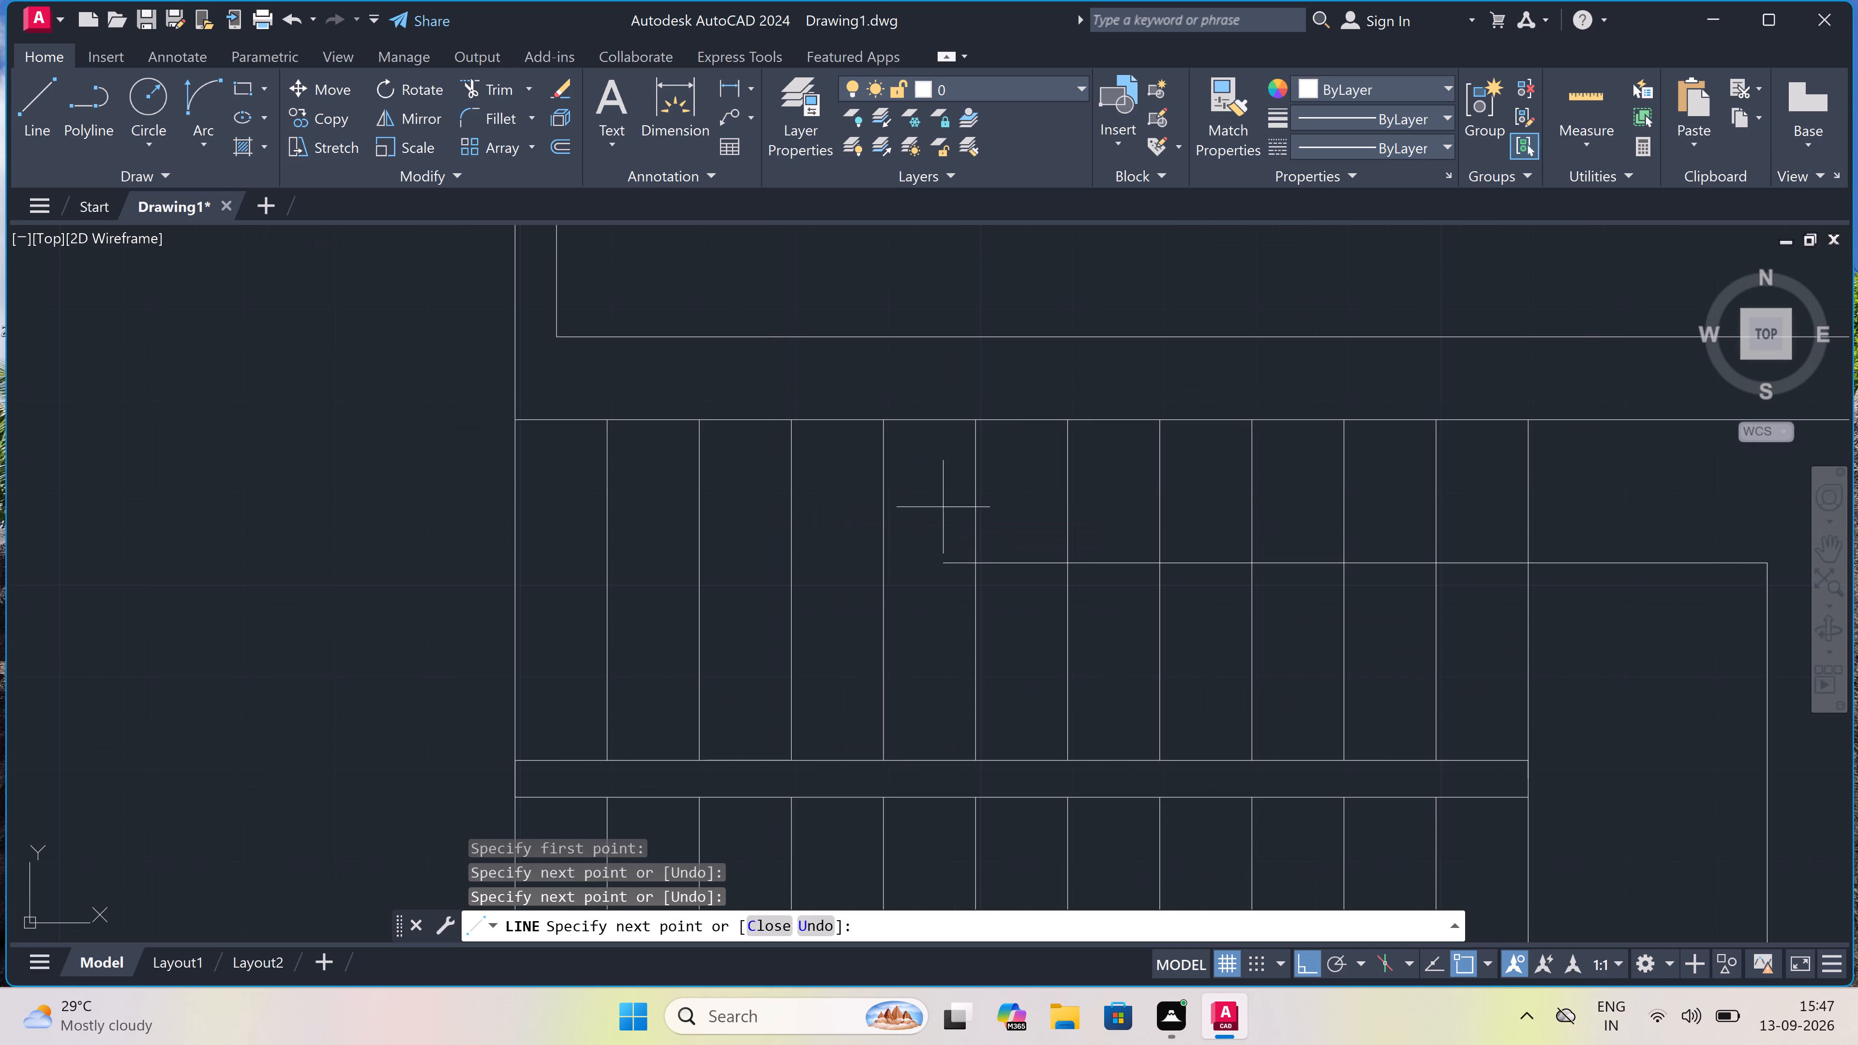
left_click(879, 560)
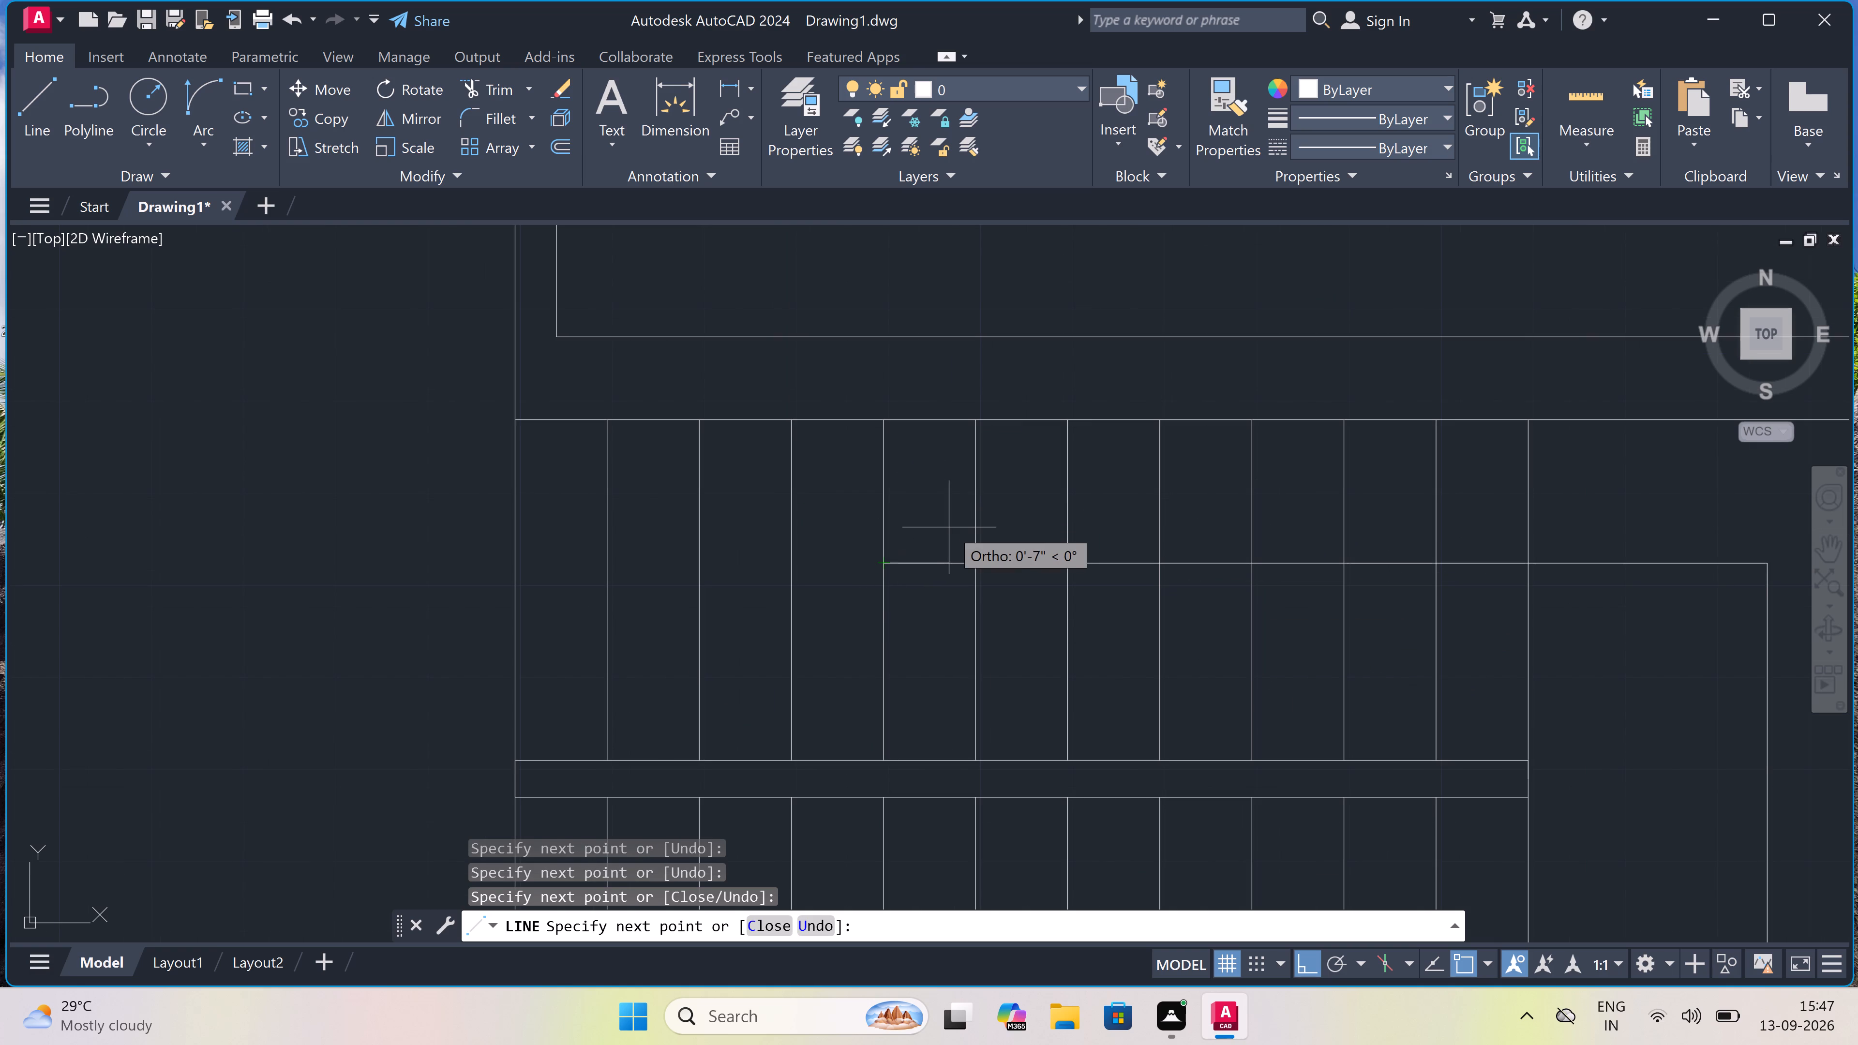
Draw a triangular arrowhead at the direction line's end, spanning from the upper flight's fourth tread line to the fifth.
key("F8")
left_click(976, 524)
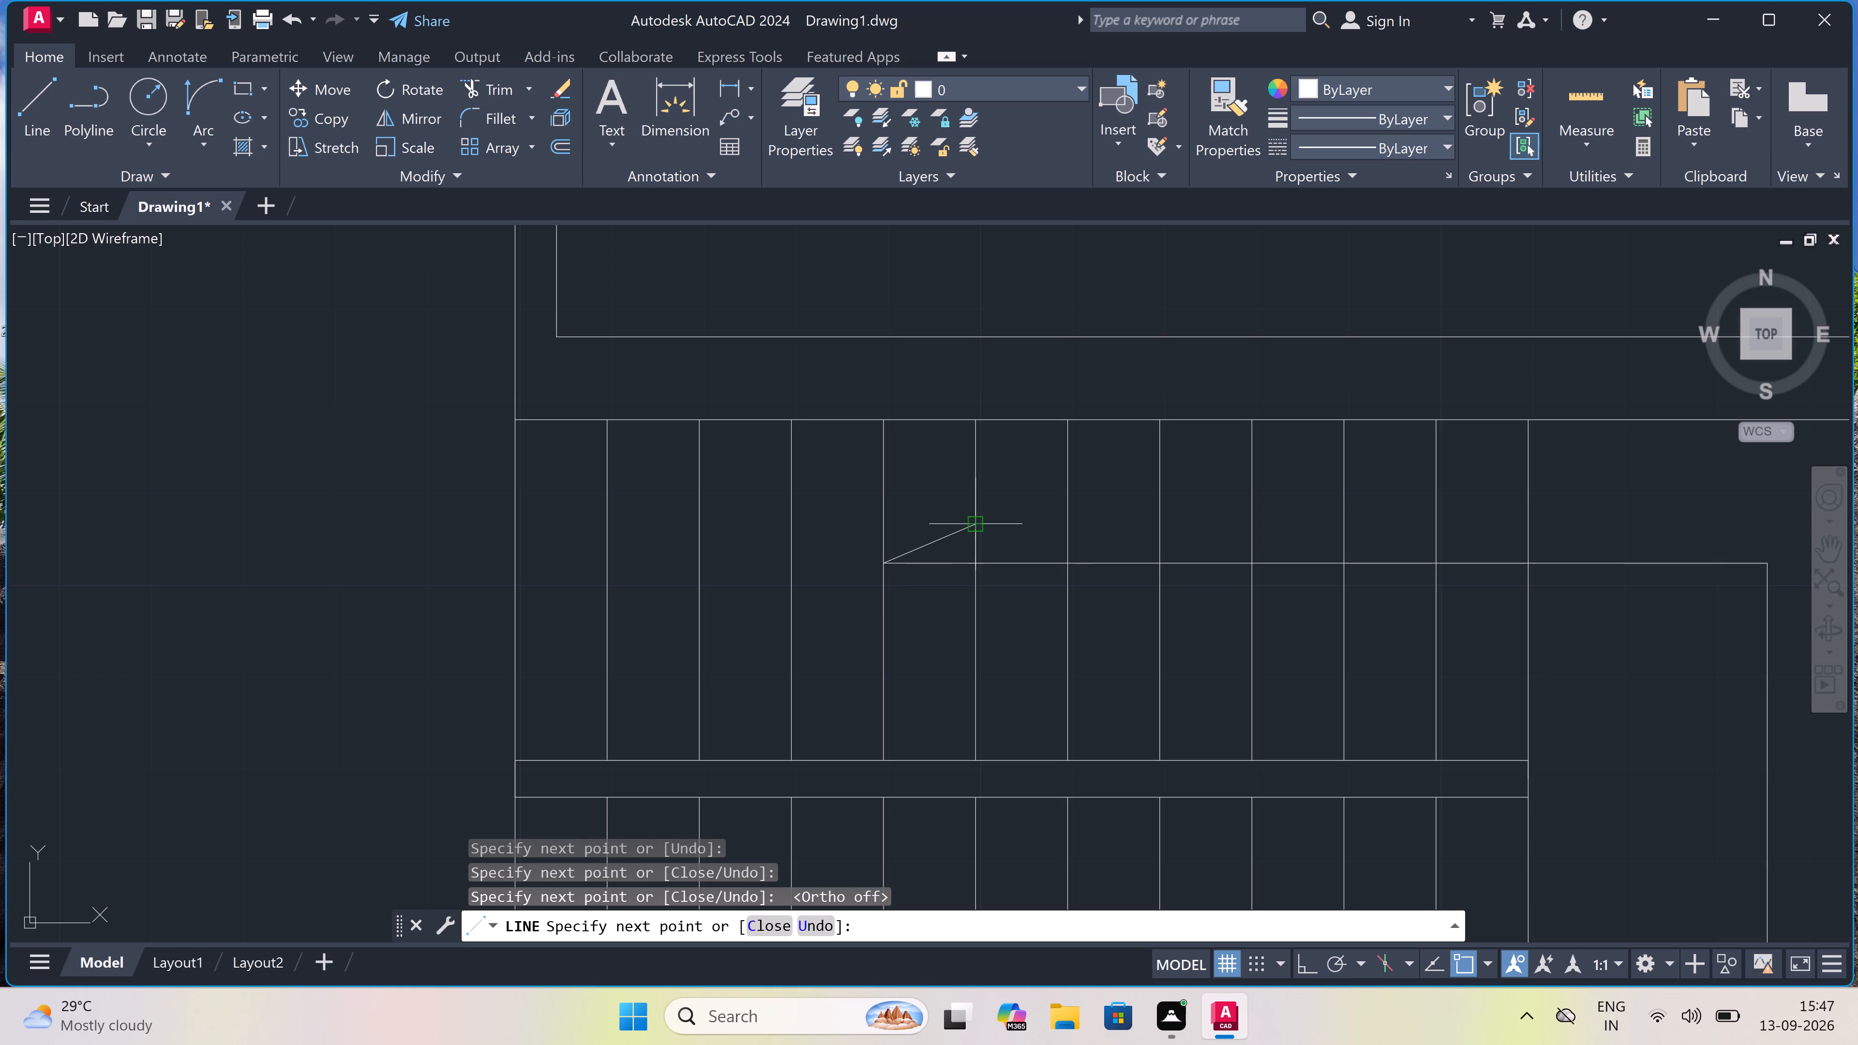
key("F8")
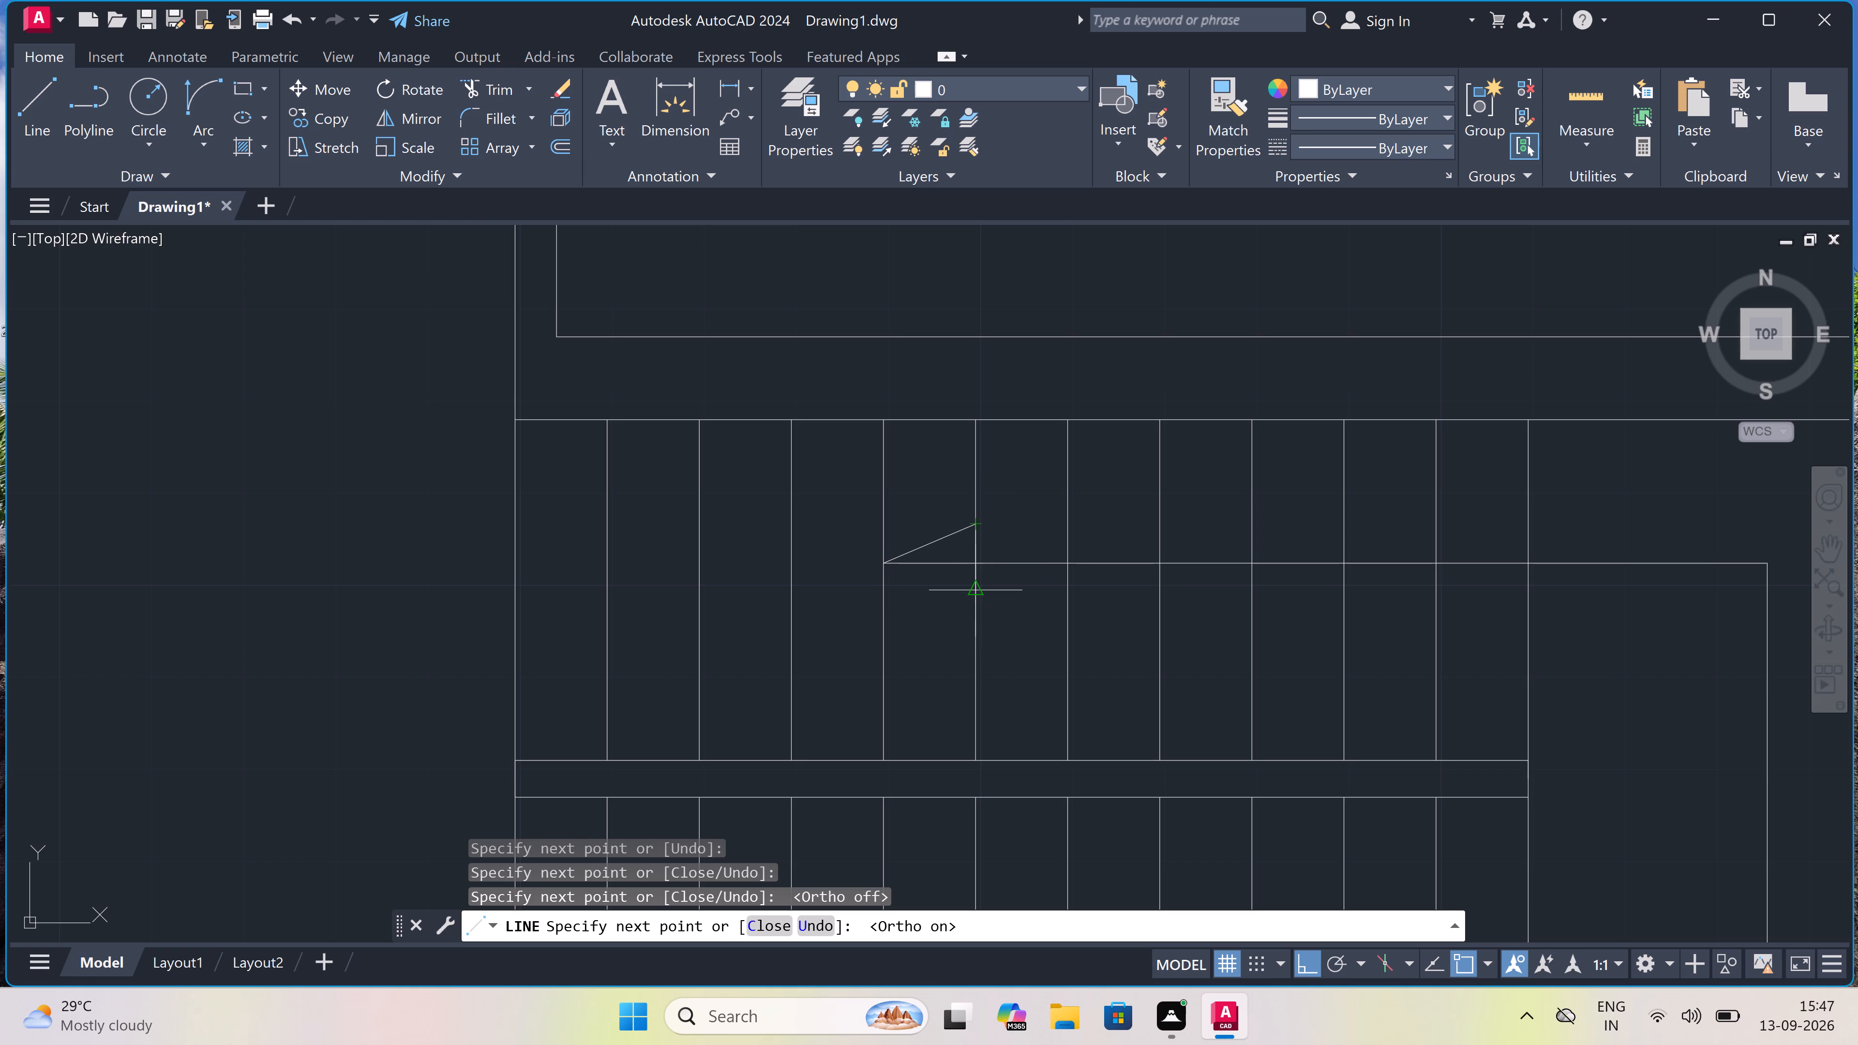
left_click(976, 602)
key("F8")
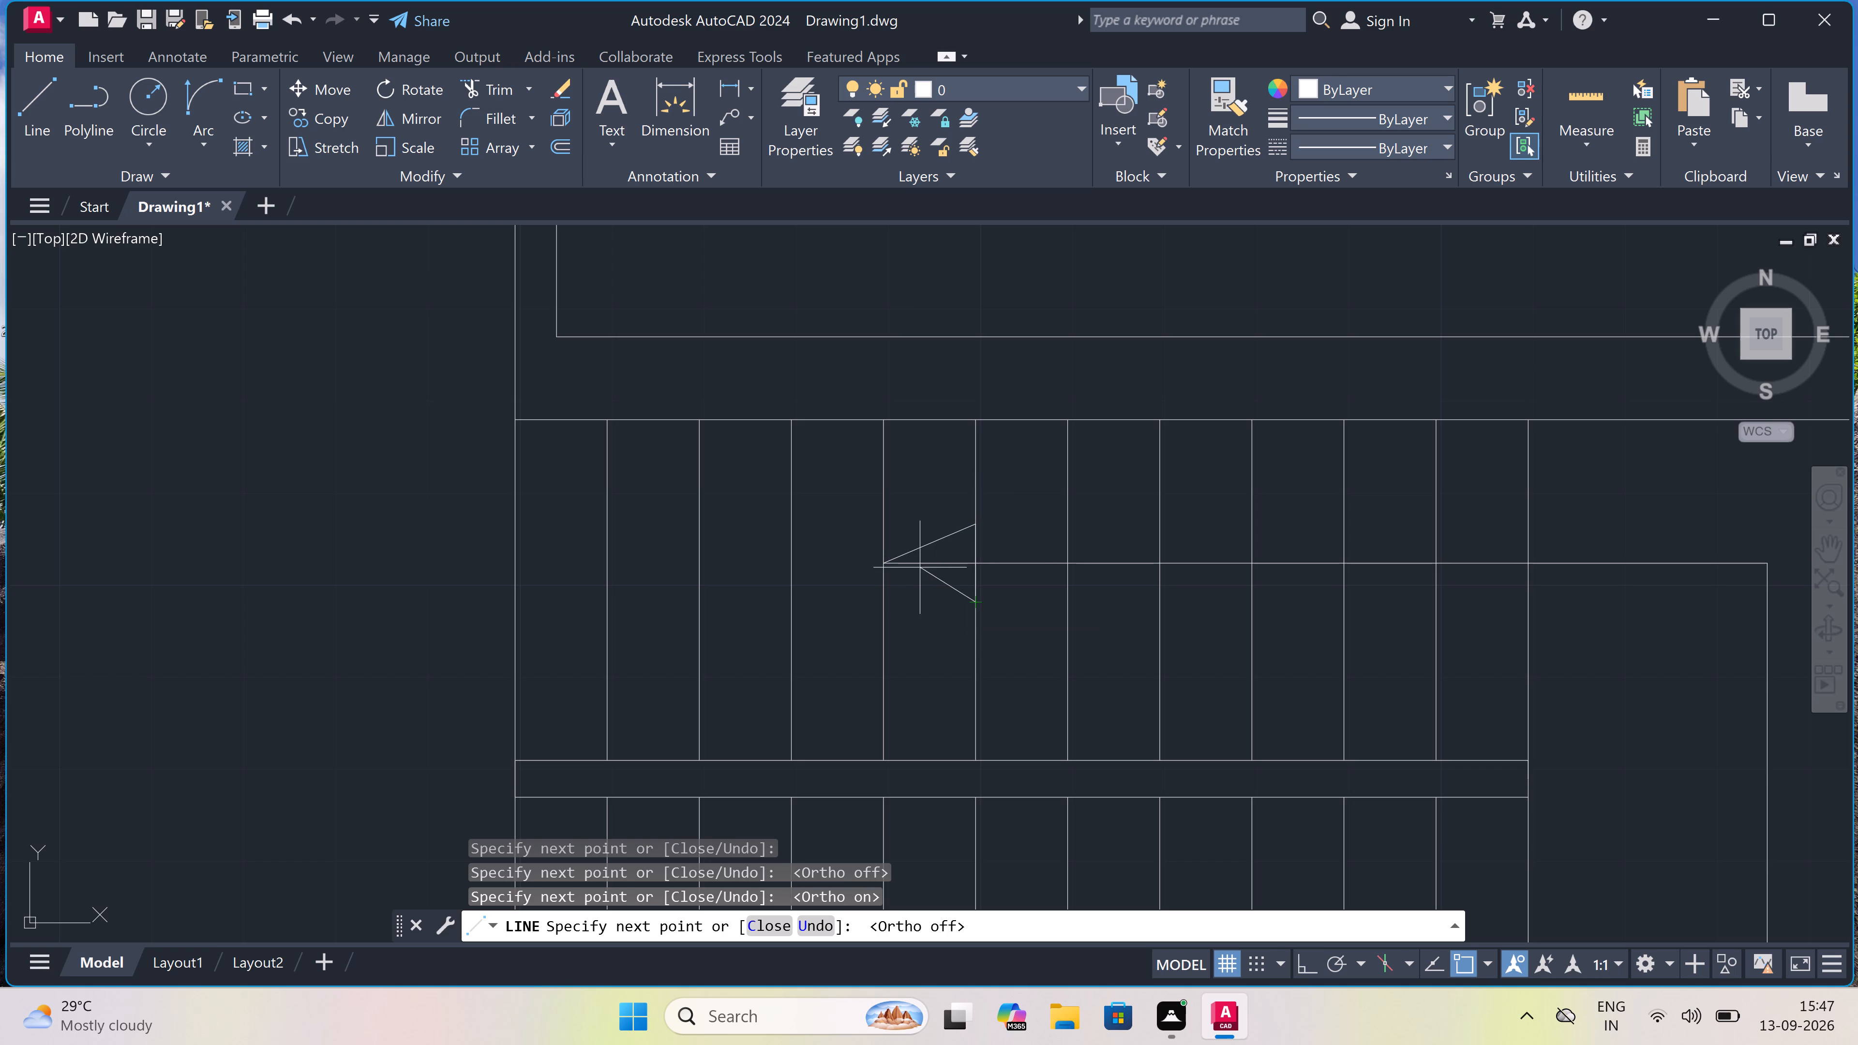
left_click(886, 564)
key("Escape")
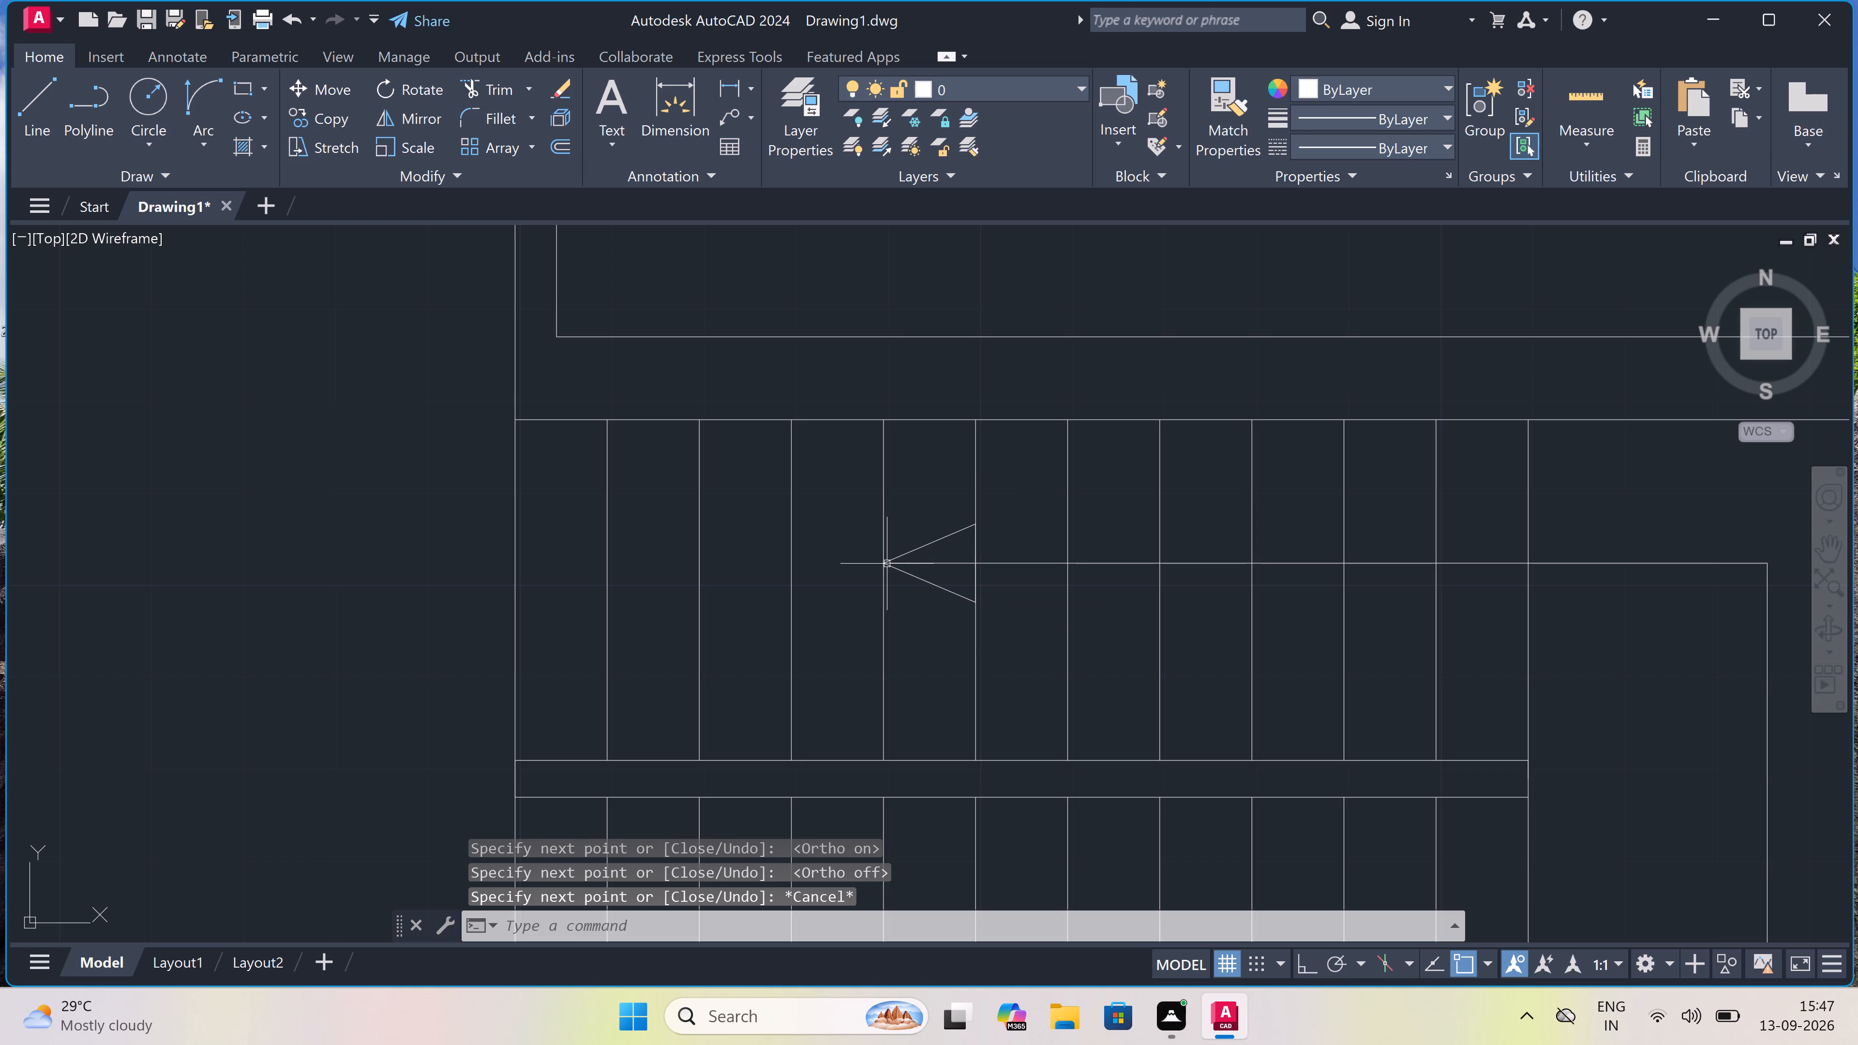
Trim the piece of the direction line that lies inside the arrowhead.
type("TR")
key("space")
scroll(932, 560, "up", 4)
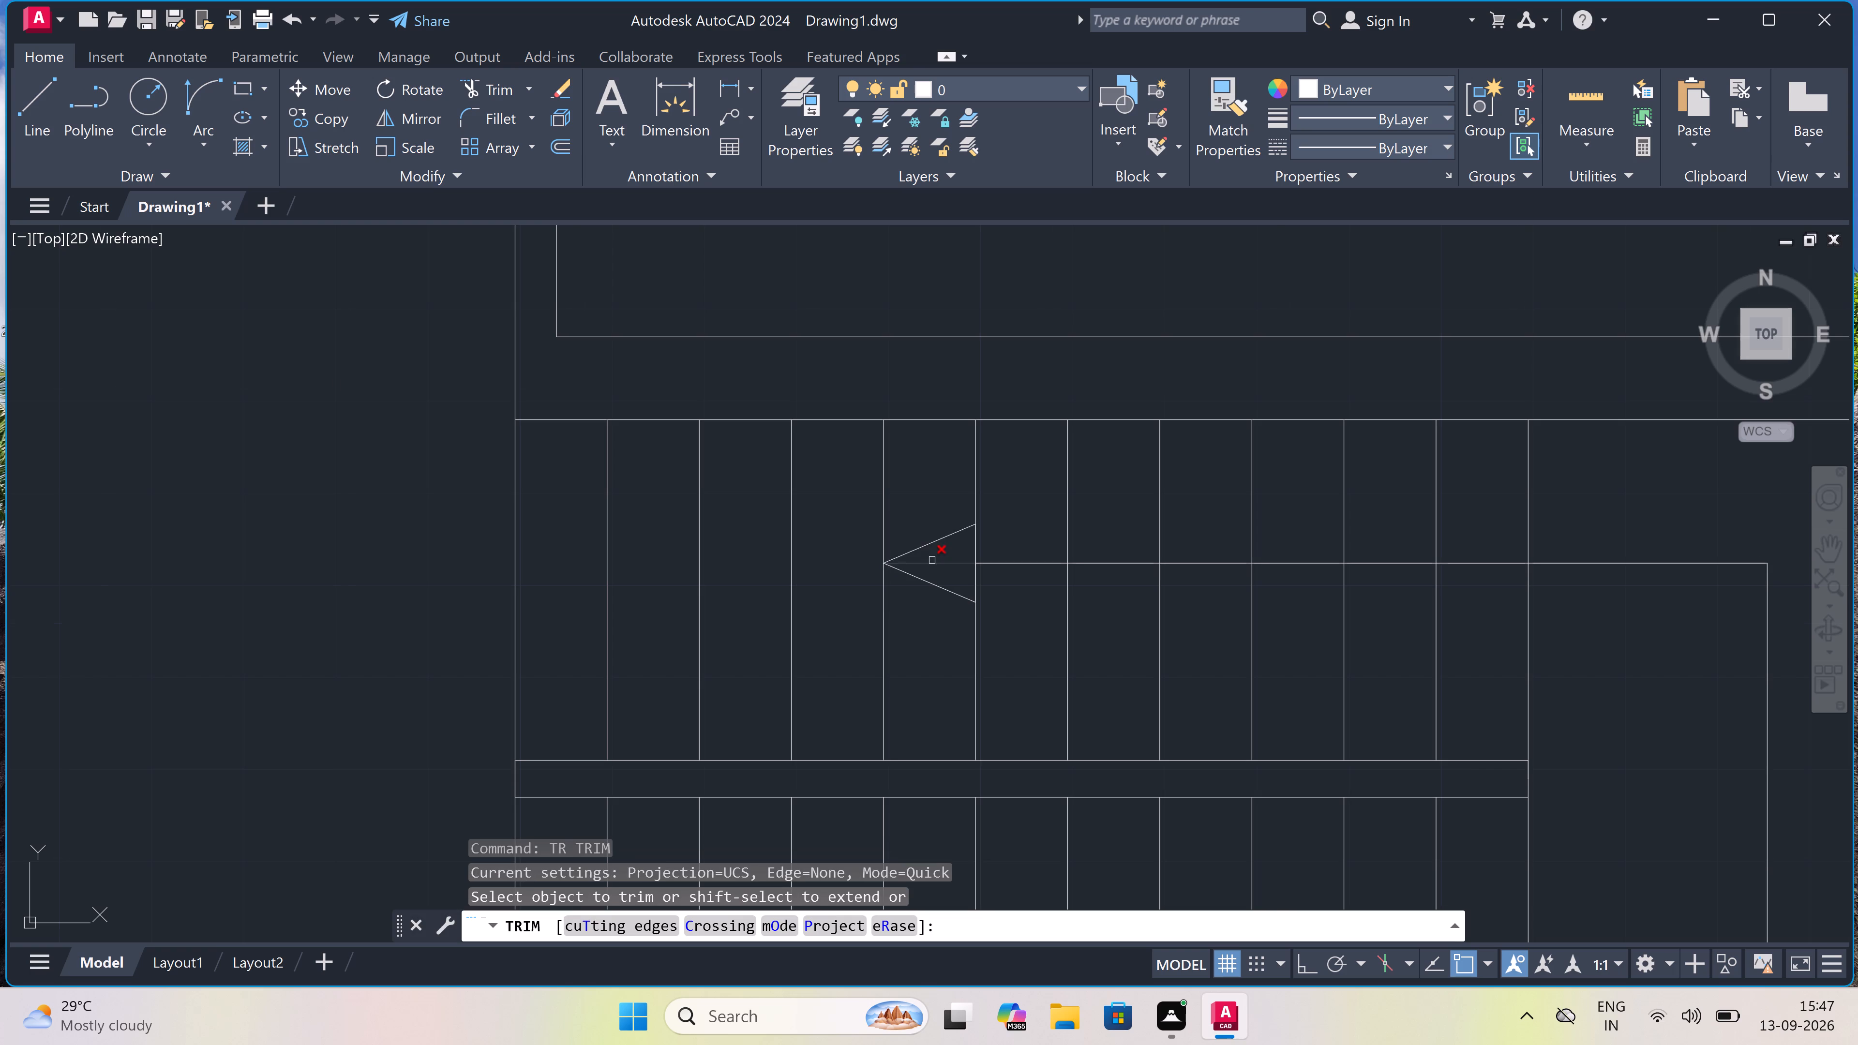
left_click(932, 571)
left_click(946, 598)
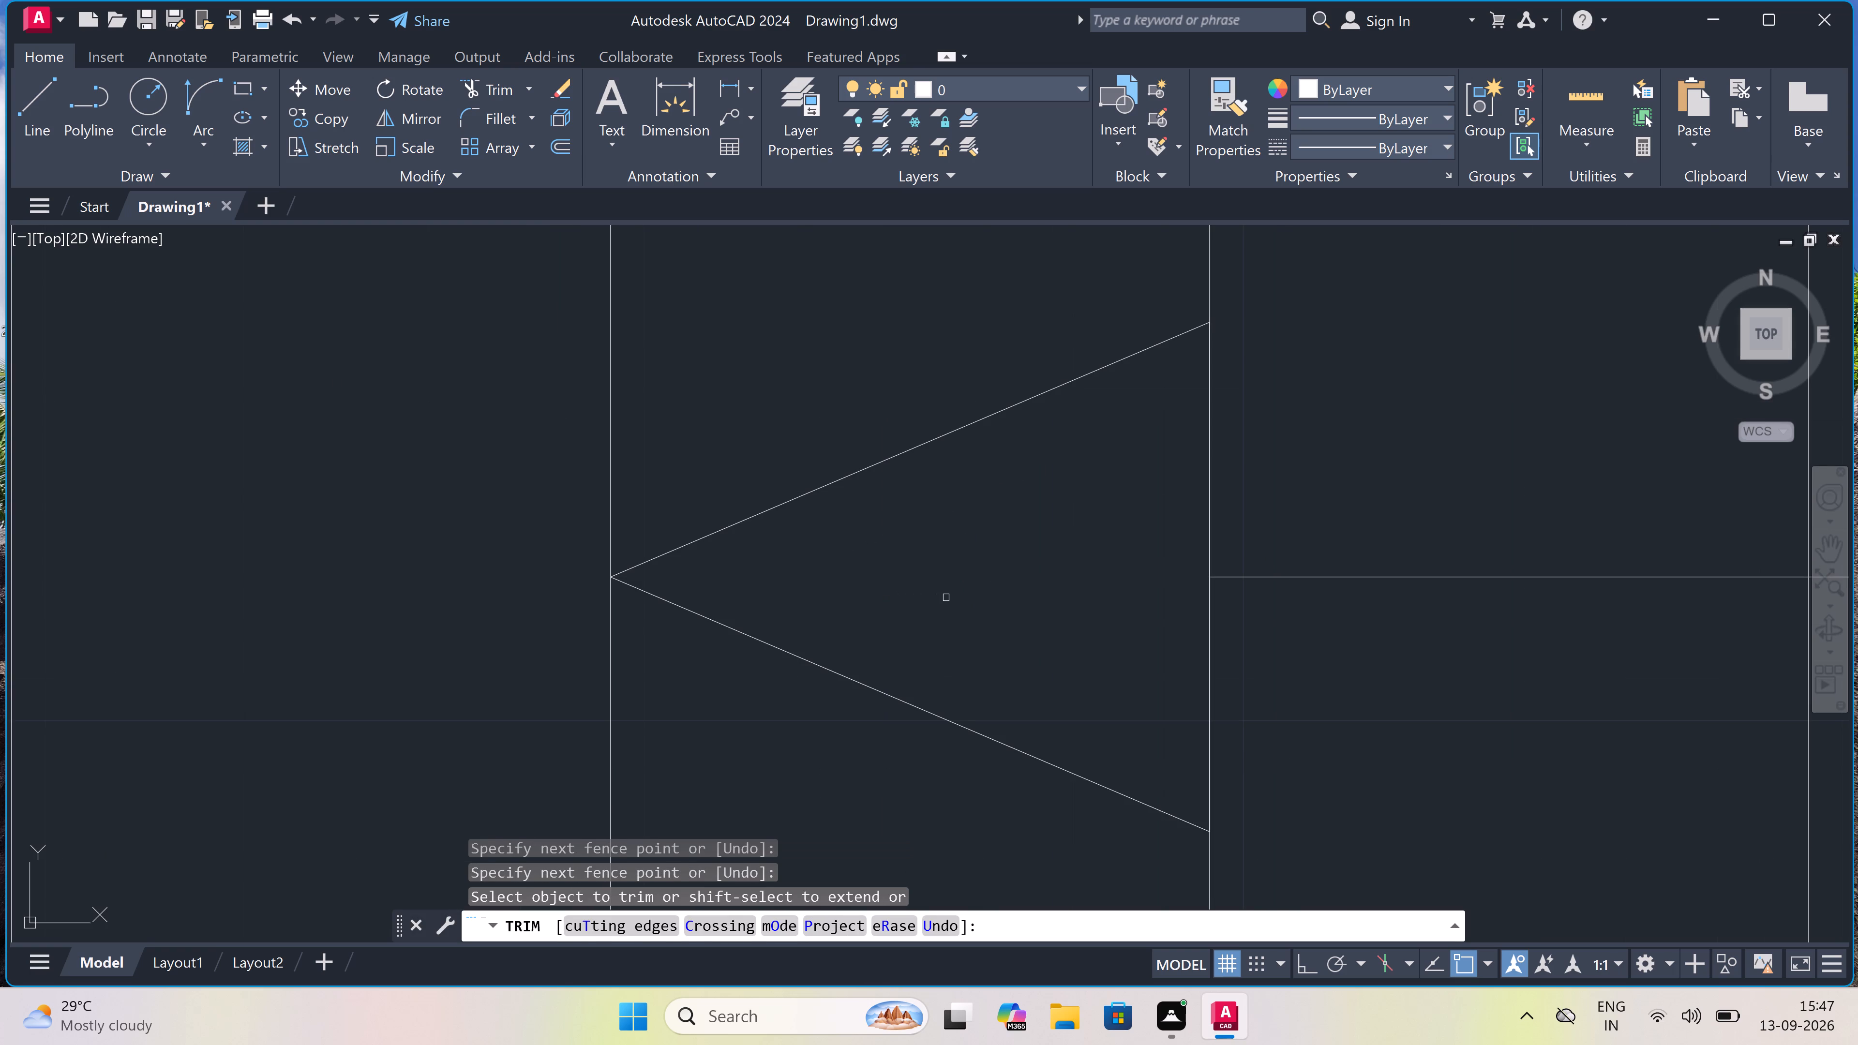
key("Escape")
Add multiline text in the open area below the living room, with PARKING as its first line.
scroll(949, 569, "down", 6)
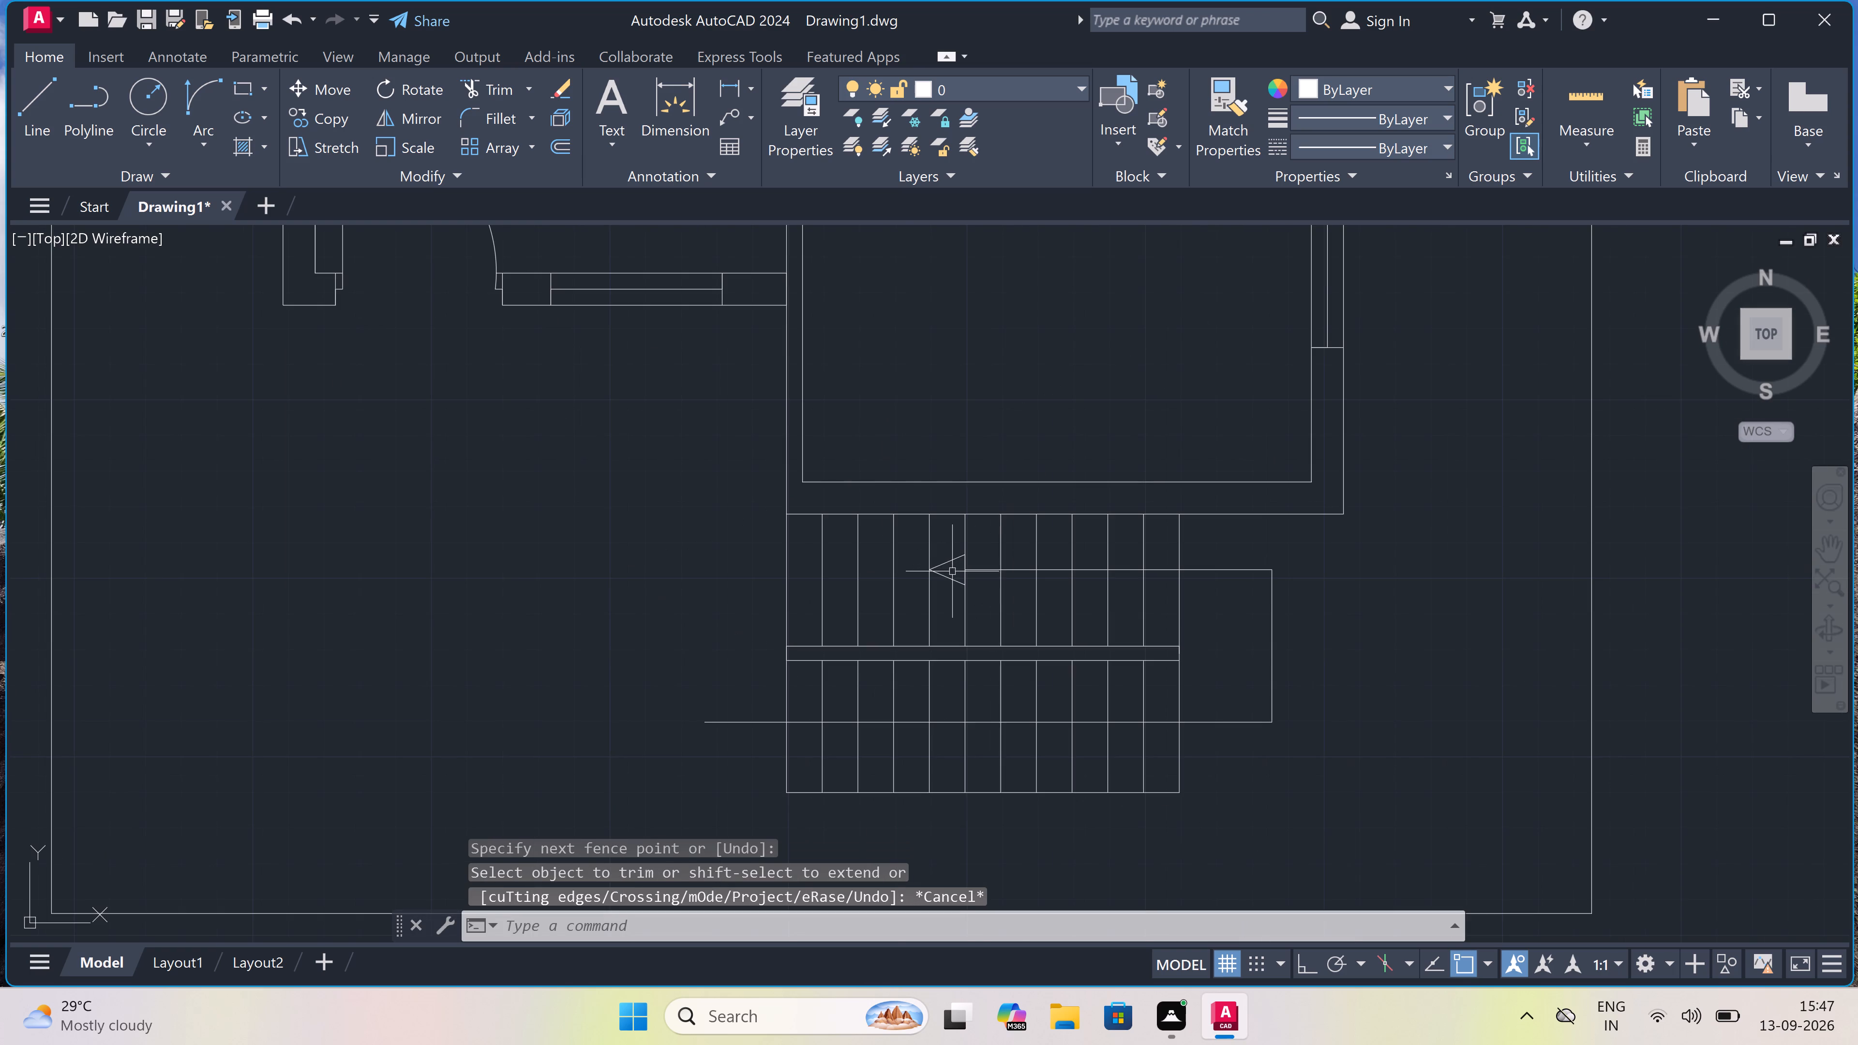
scroll(952, 571, "down", 2)
scroll(861, 597, "down", 2)
scroll(824, 563, "up", 4)
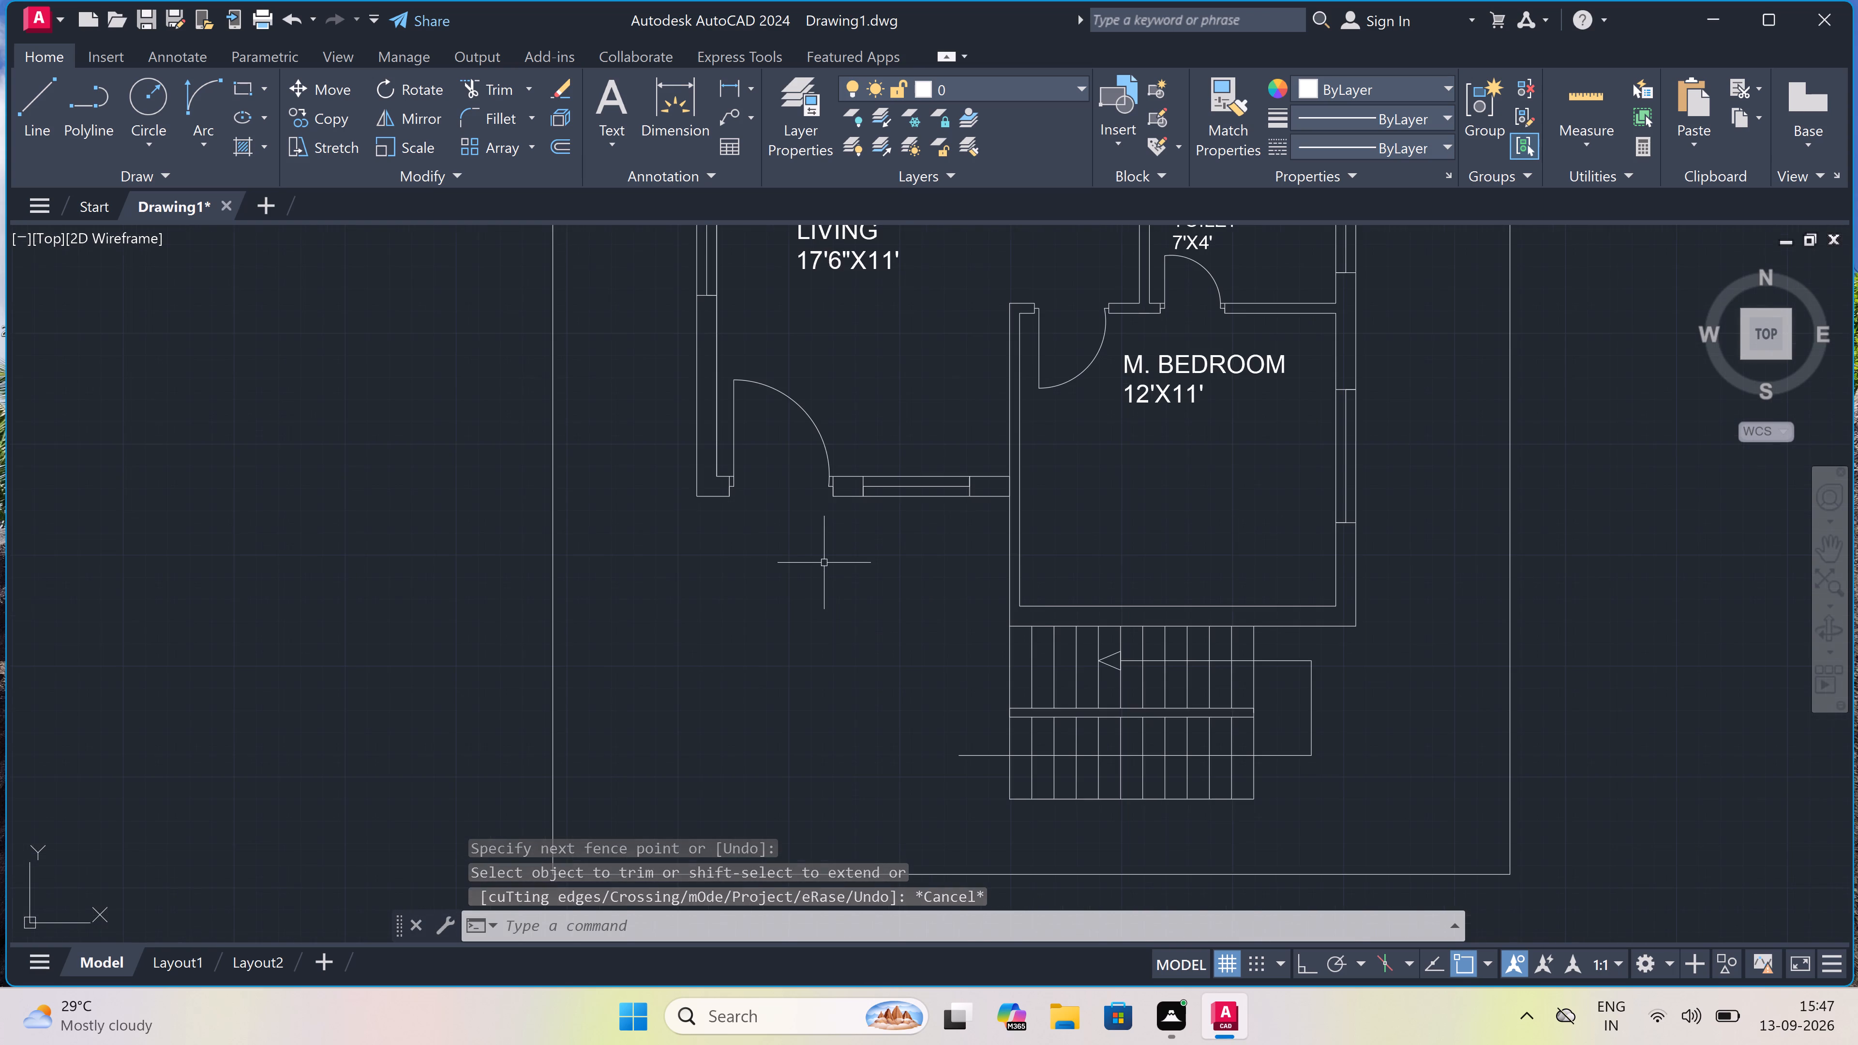
scroll(826, 563, "down", 1)
type("MT")
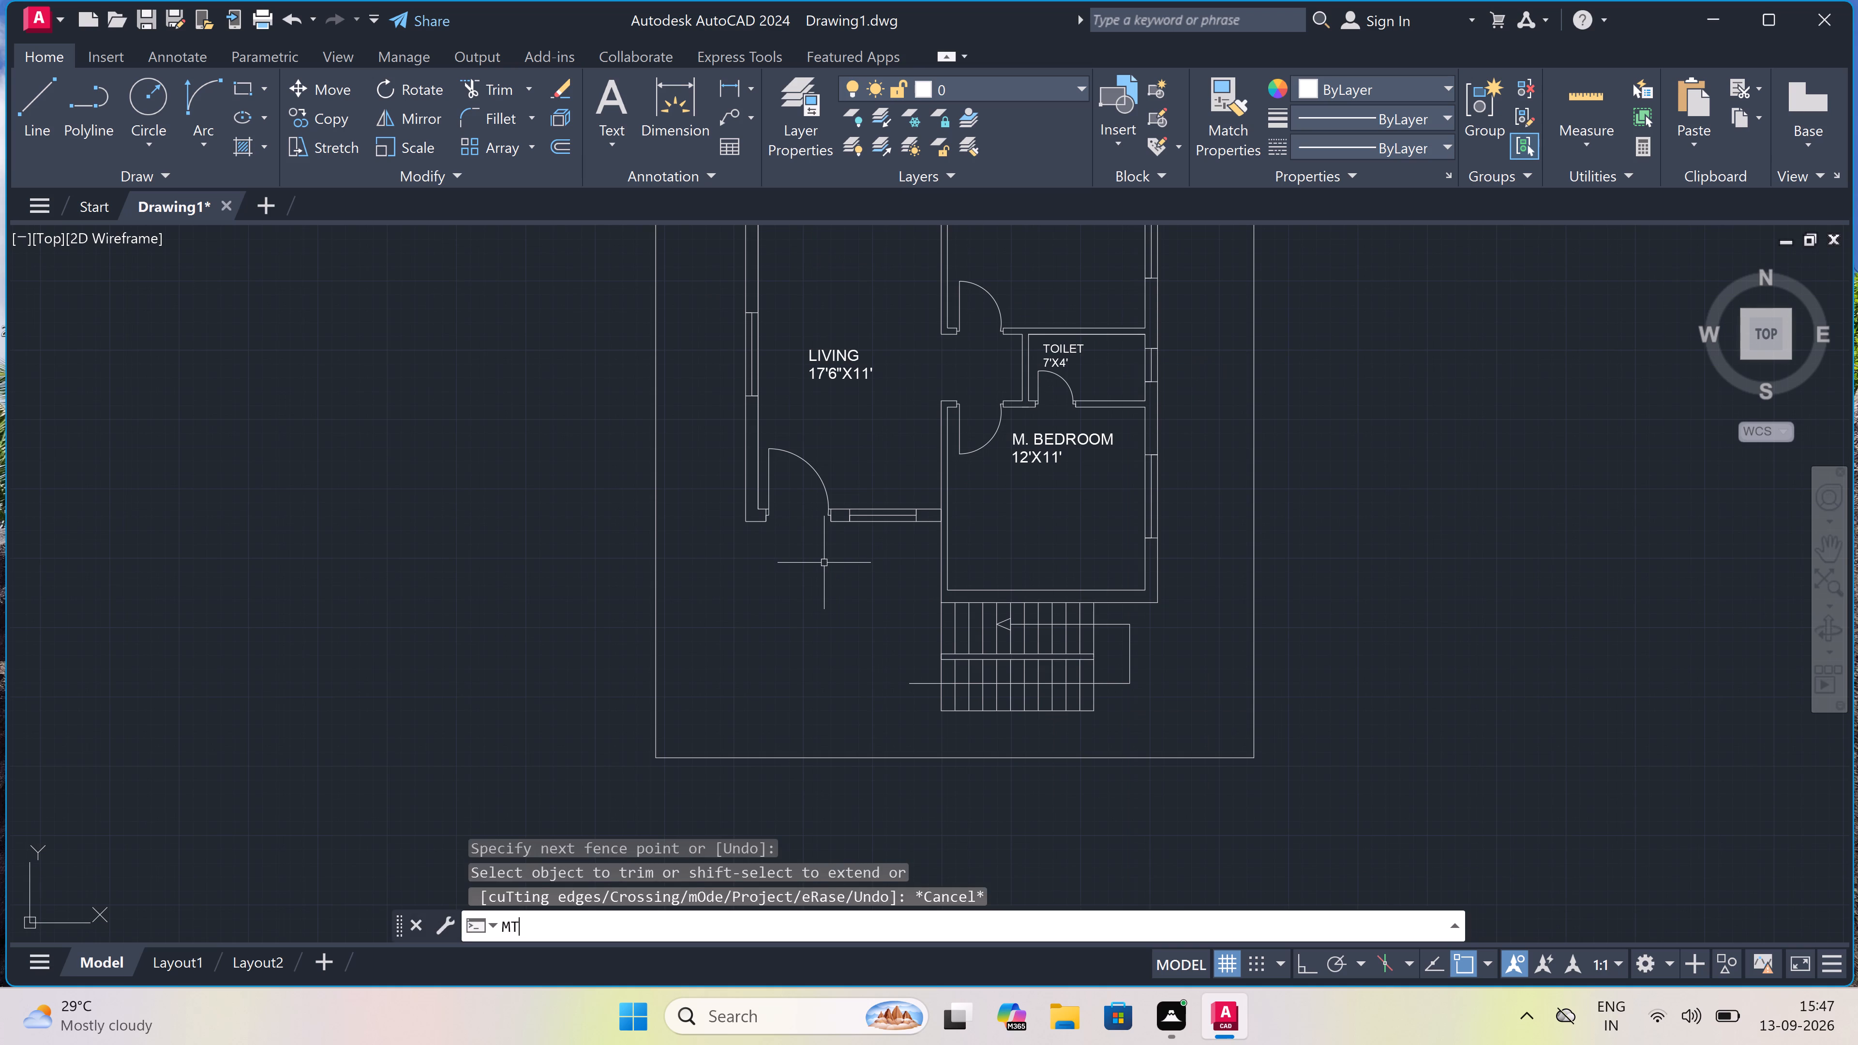
key("space")
left_click_drag(752, 563, 759, 565)
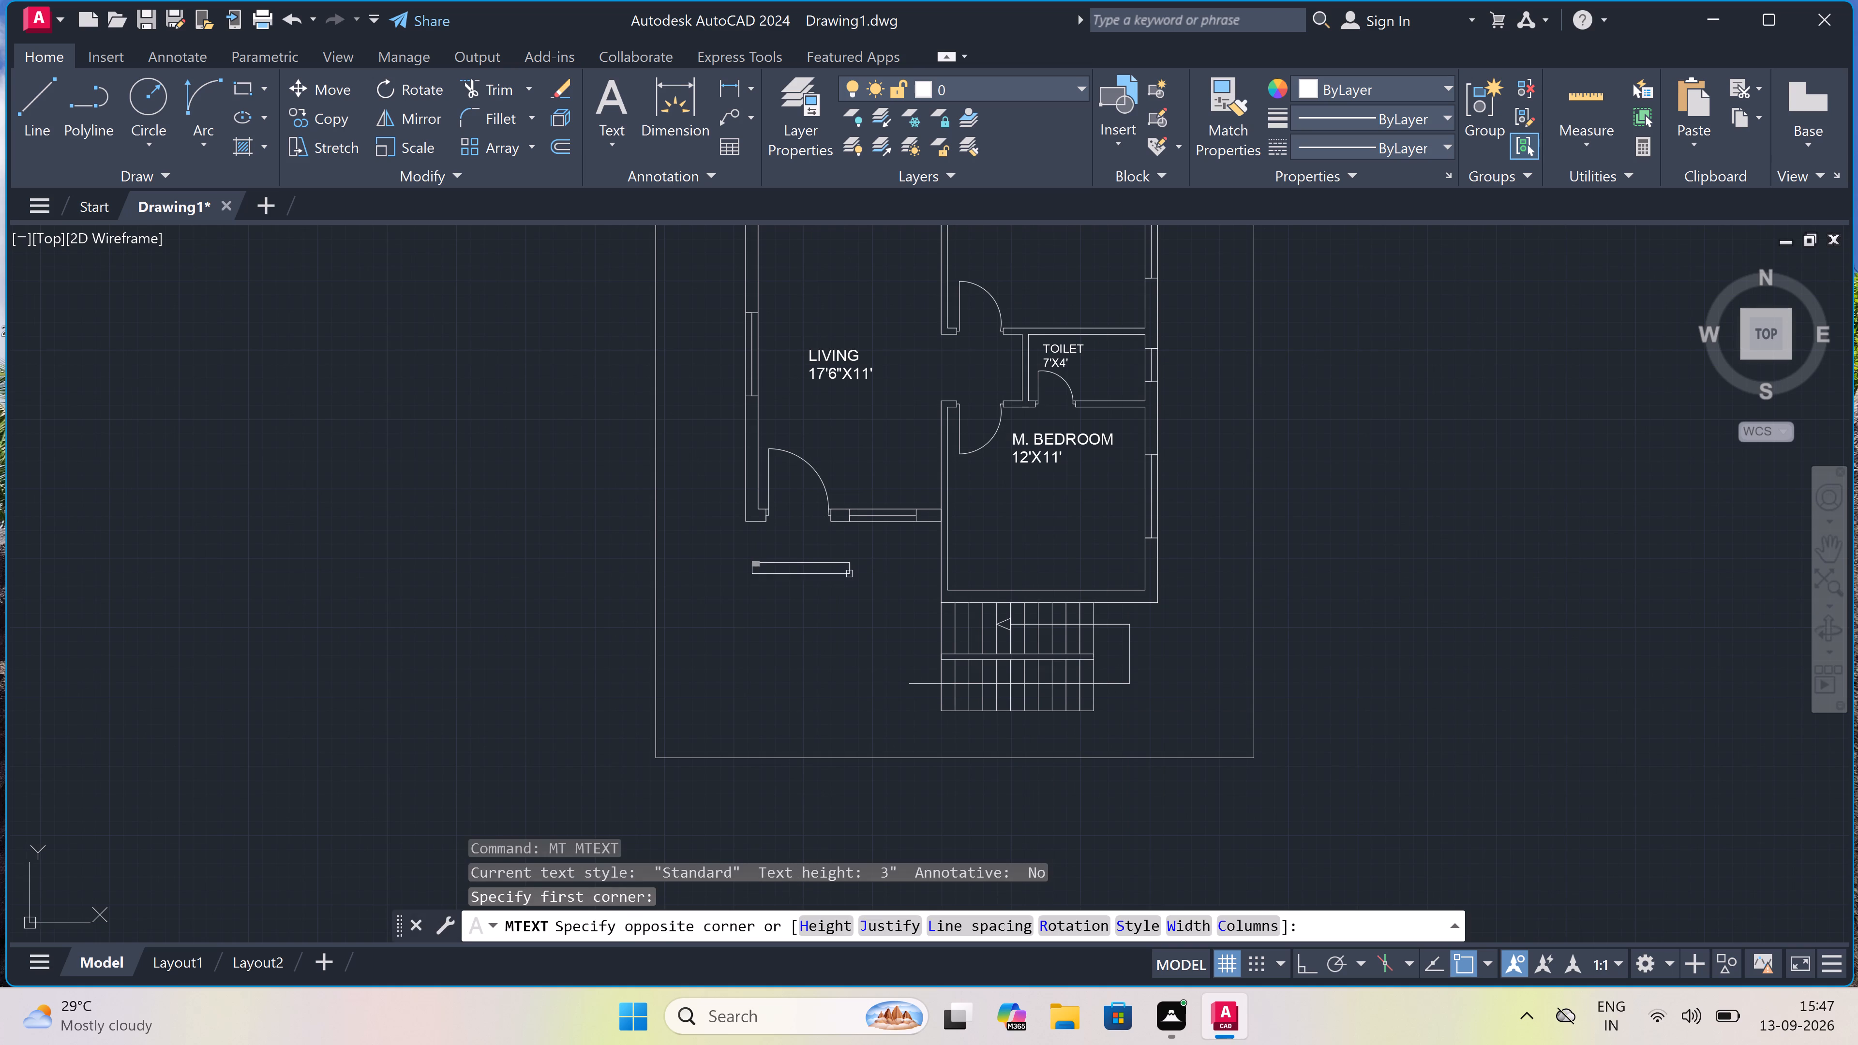
left_click_drag(1007, 556, 1004, 571)
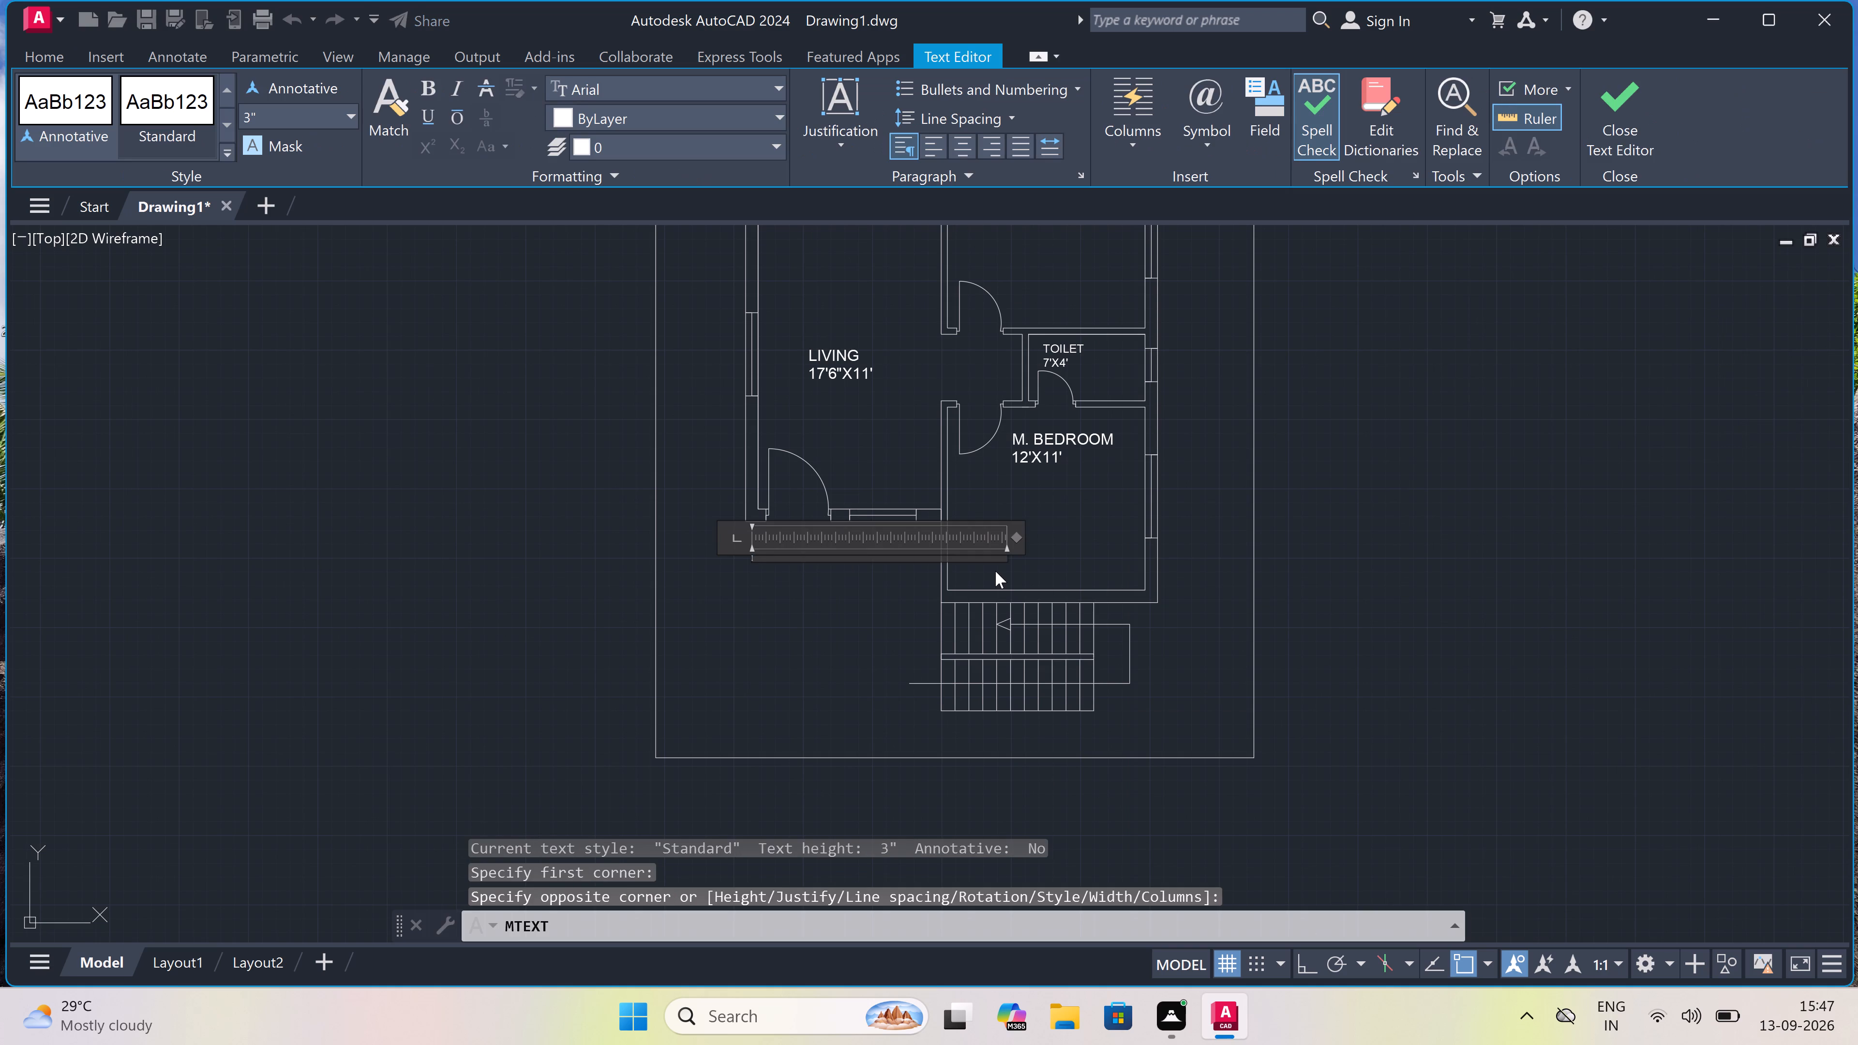
type("PARKING")
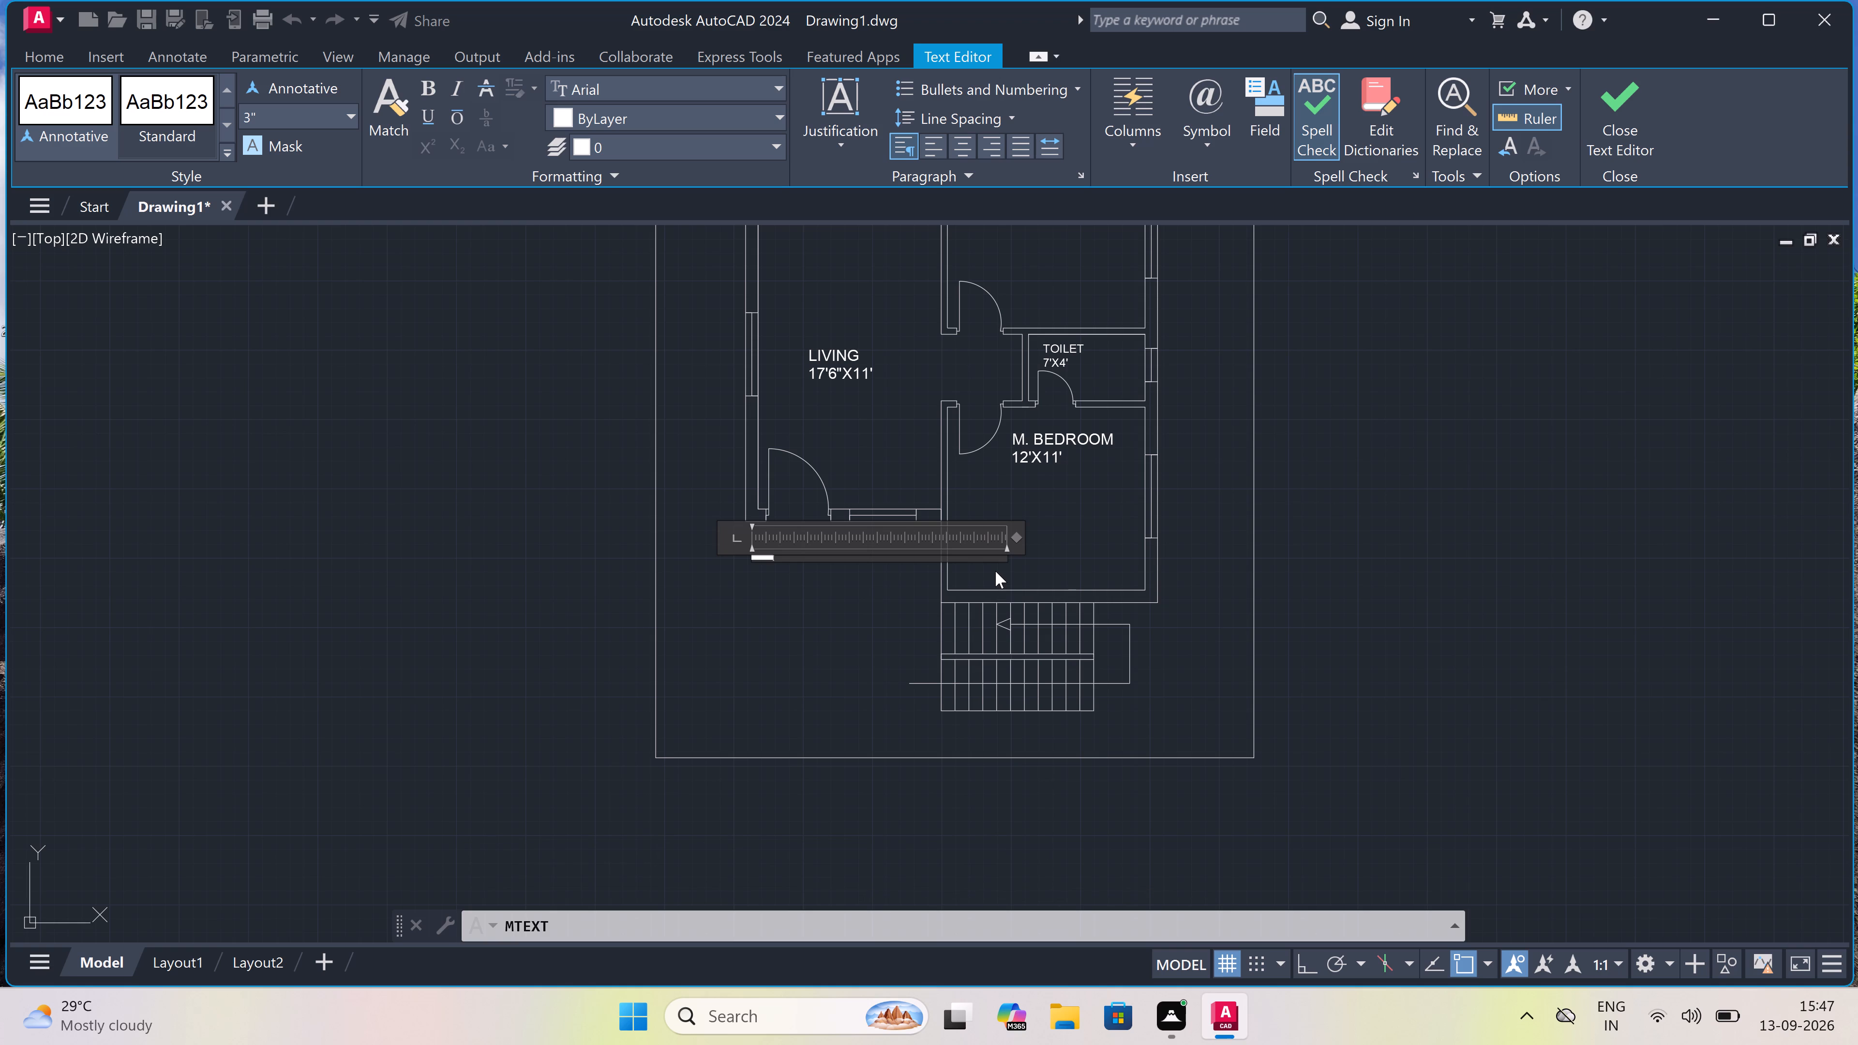
key("Return")
Enter 12'10"X11'2" as the second line of the PARKING label and finish the text.
scroll(752, 589, "up", 4)
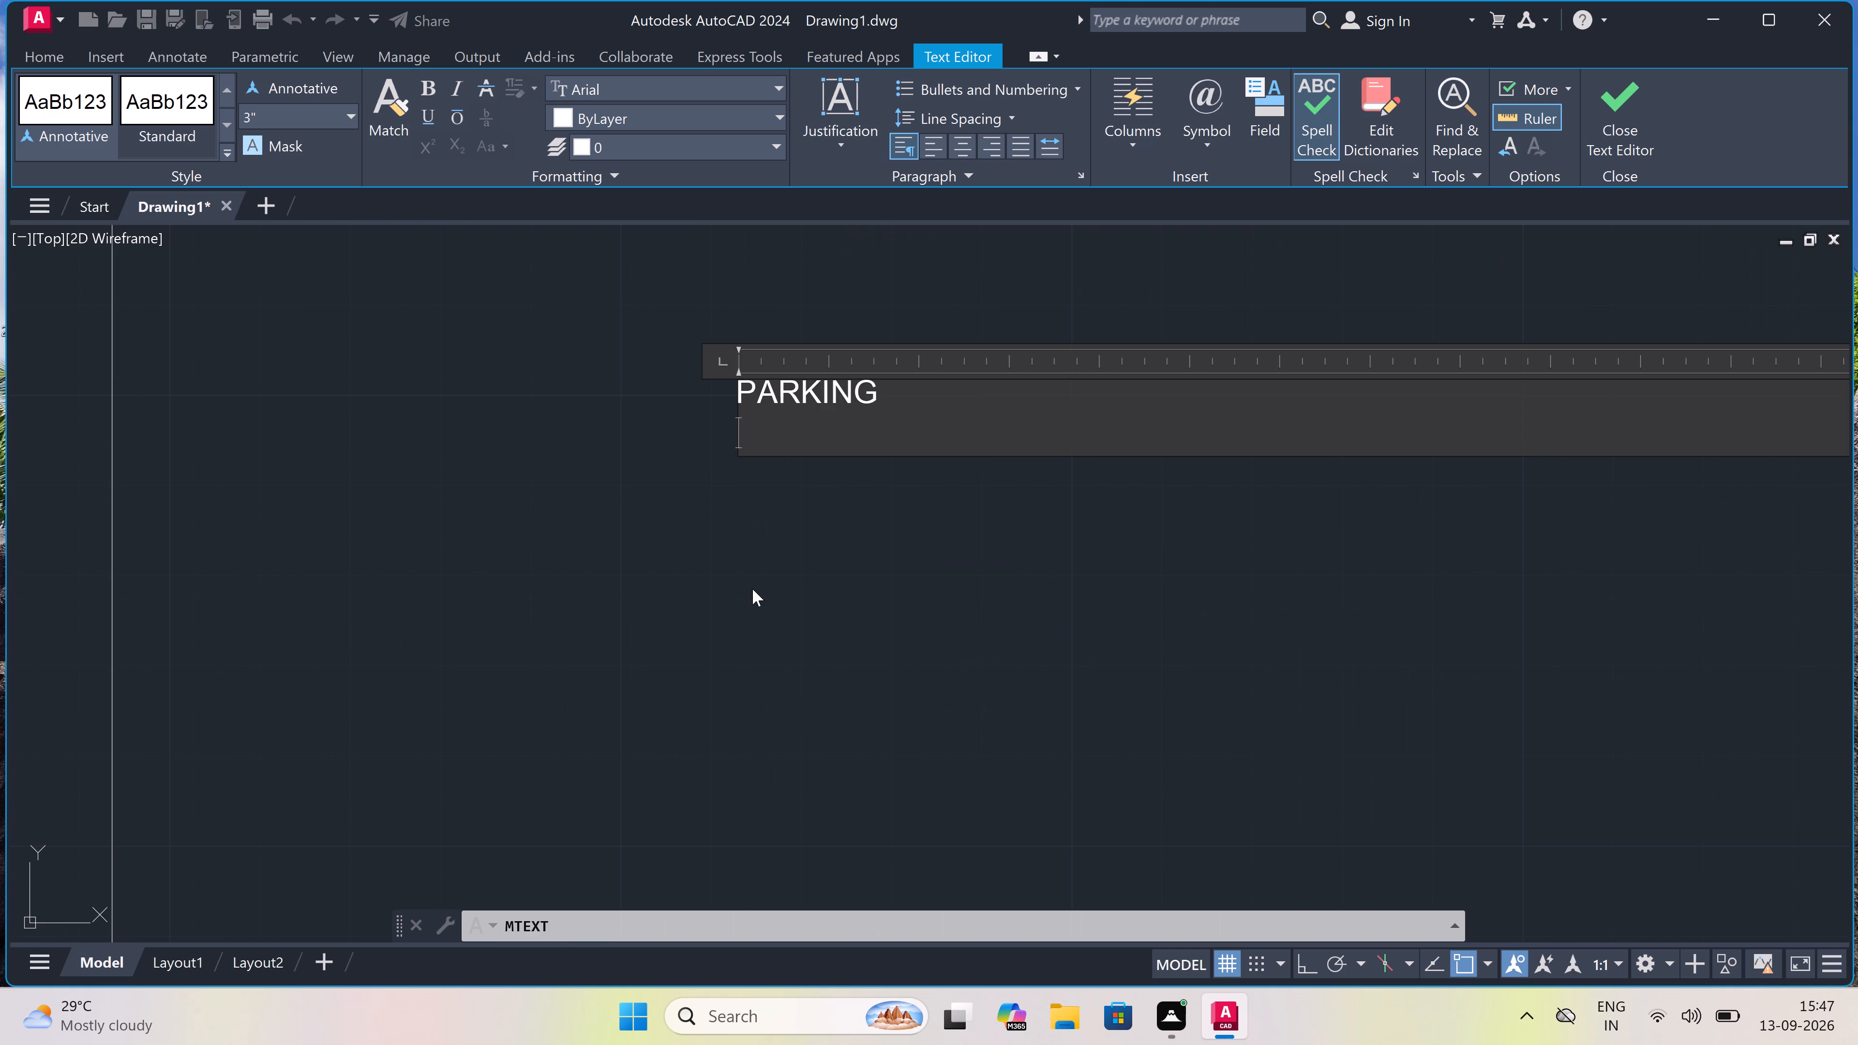
type("12")
key("apostrophe")
type("10")
key("shift+quotedbl")
key("x")
type("11'")
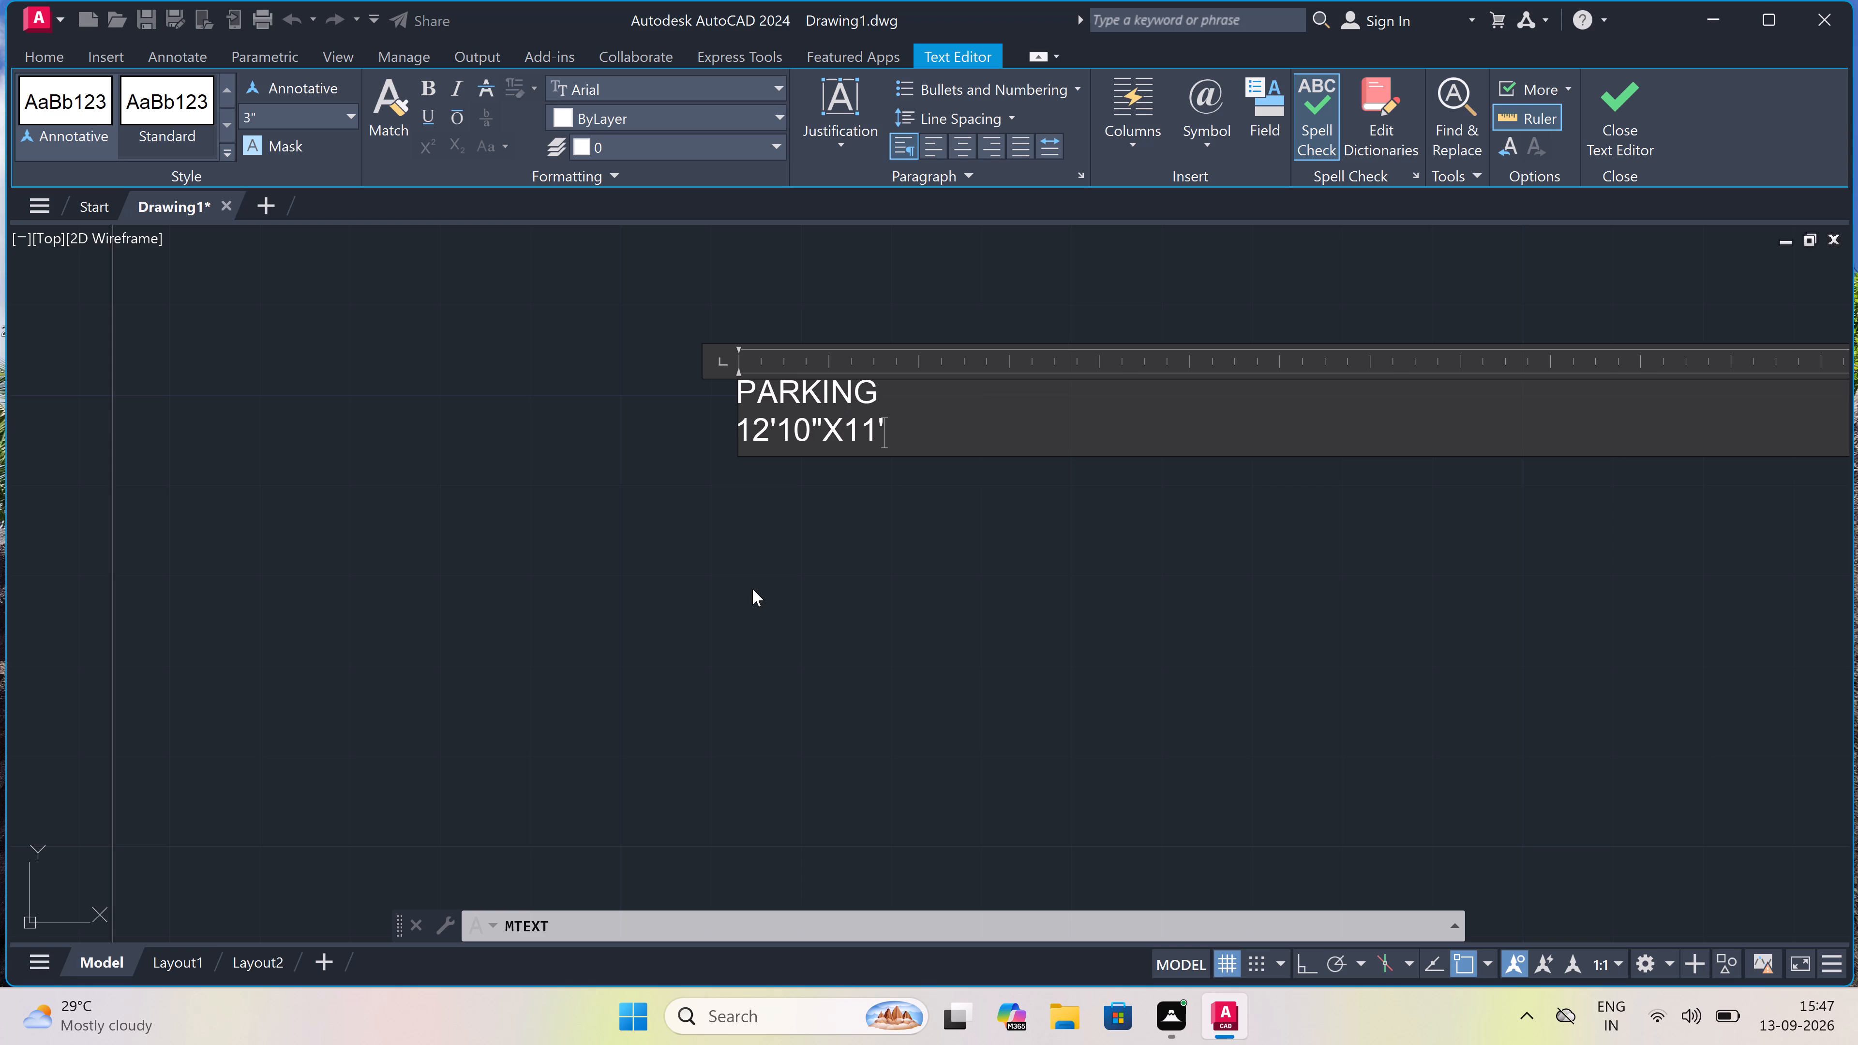
key("2")
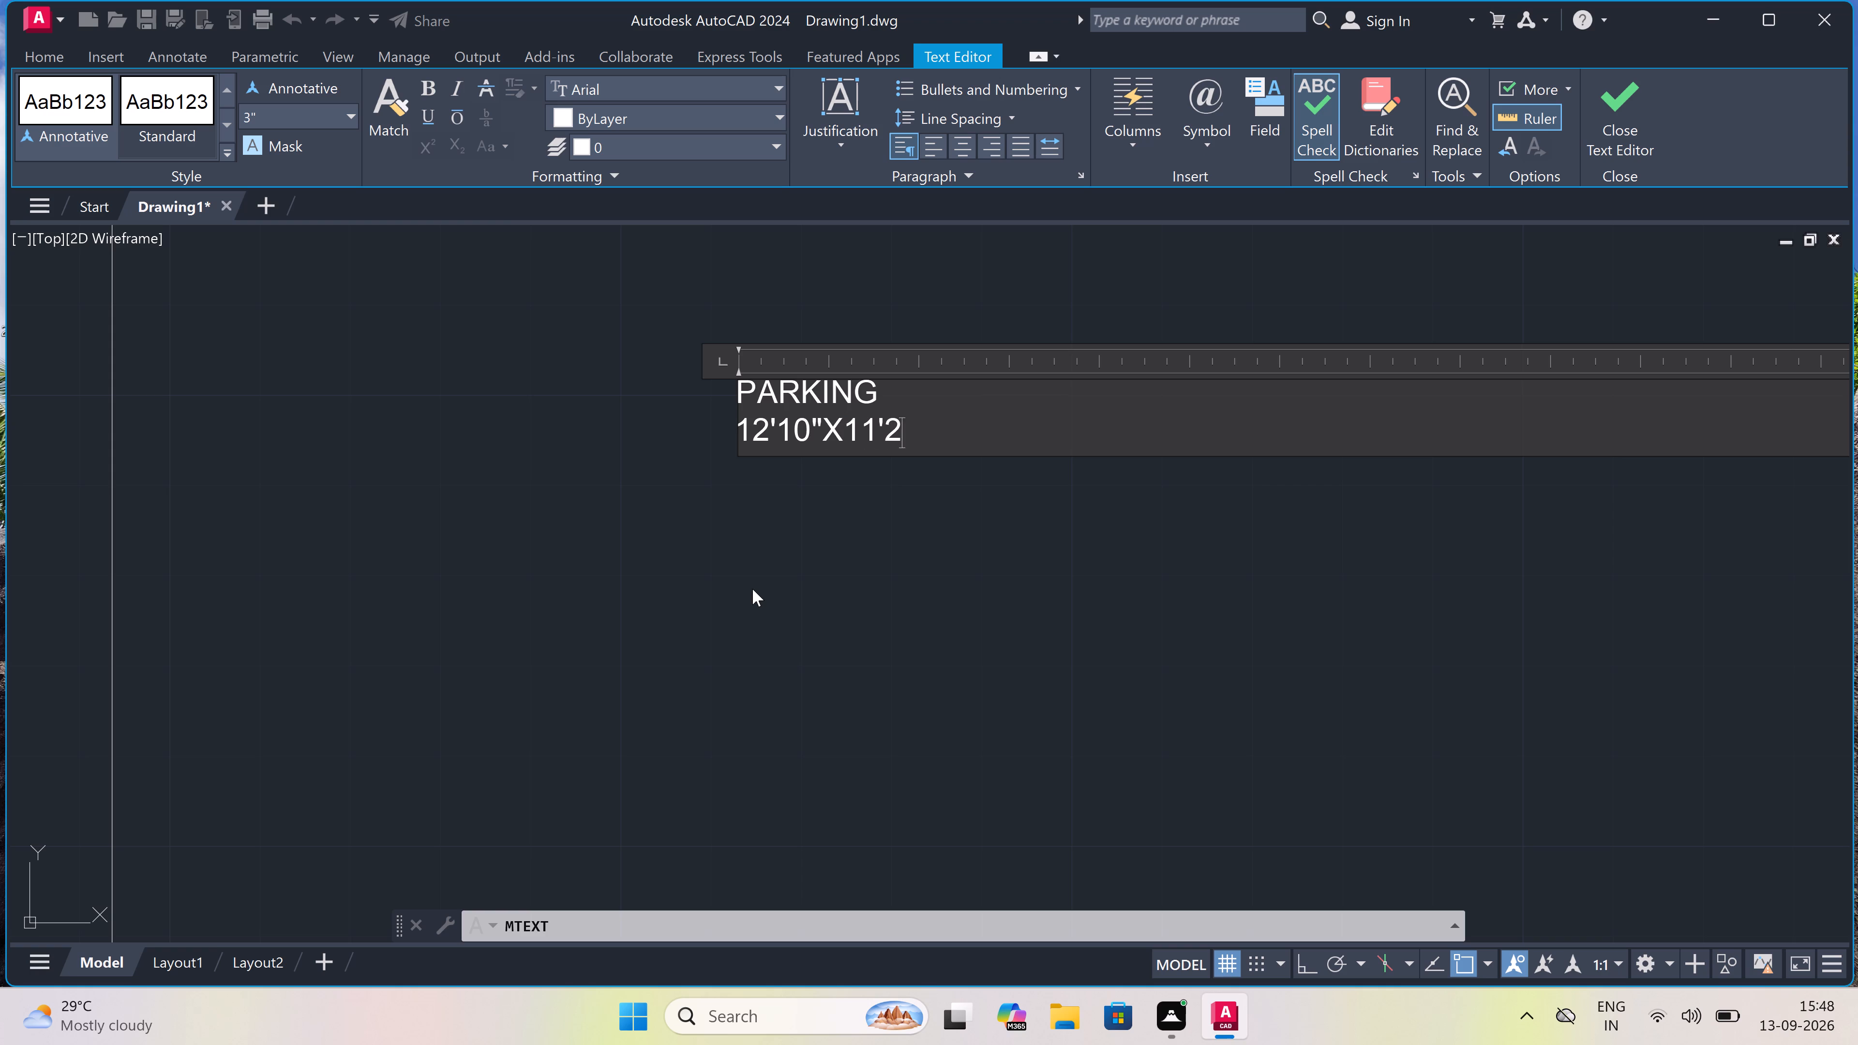
key("shift+quotedbl")
left_click(758, 597)
Set the PARKING label's text height to 8".
scroll(752, 593, "down", 3)
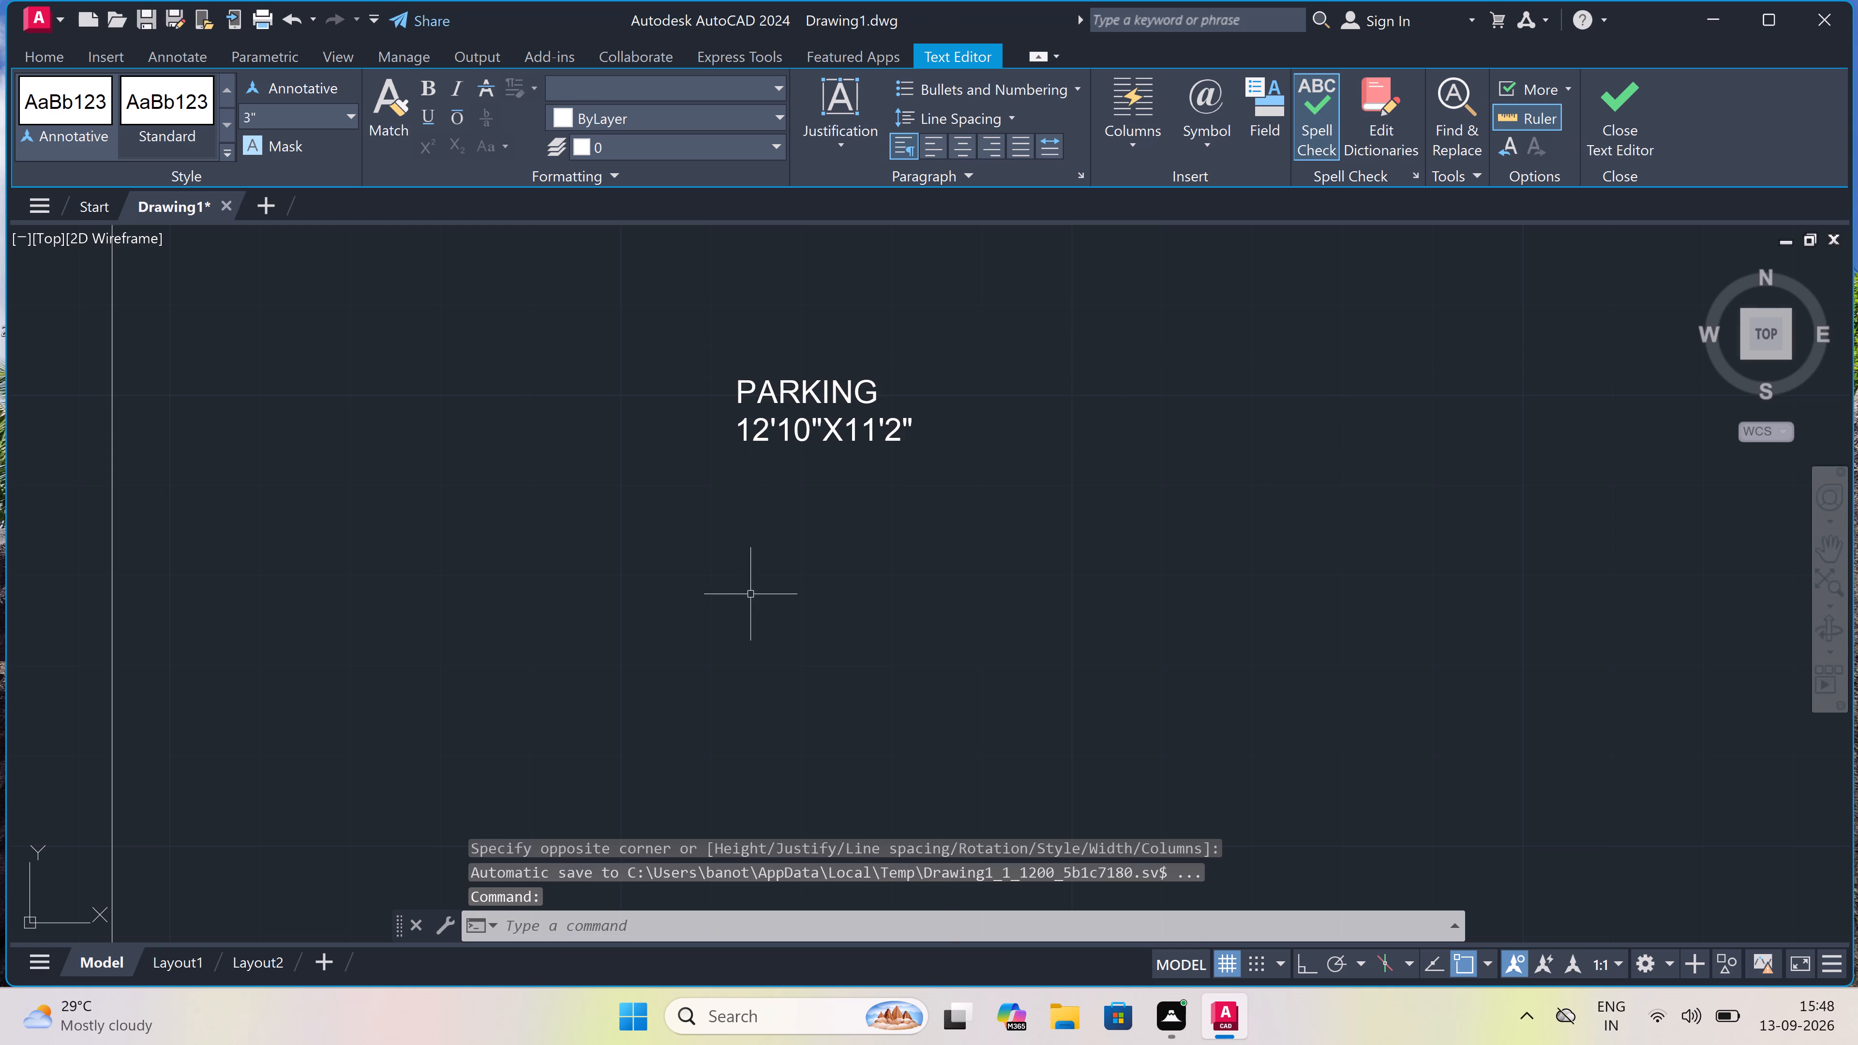
left_click(779, 496)
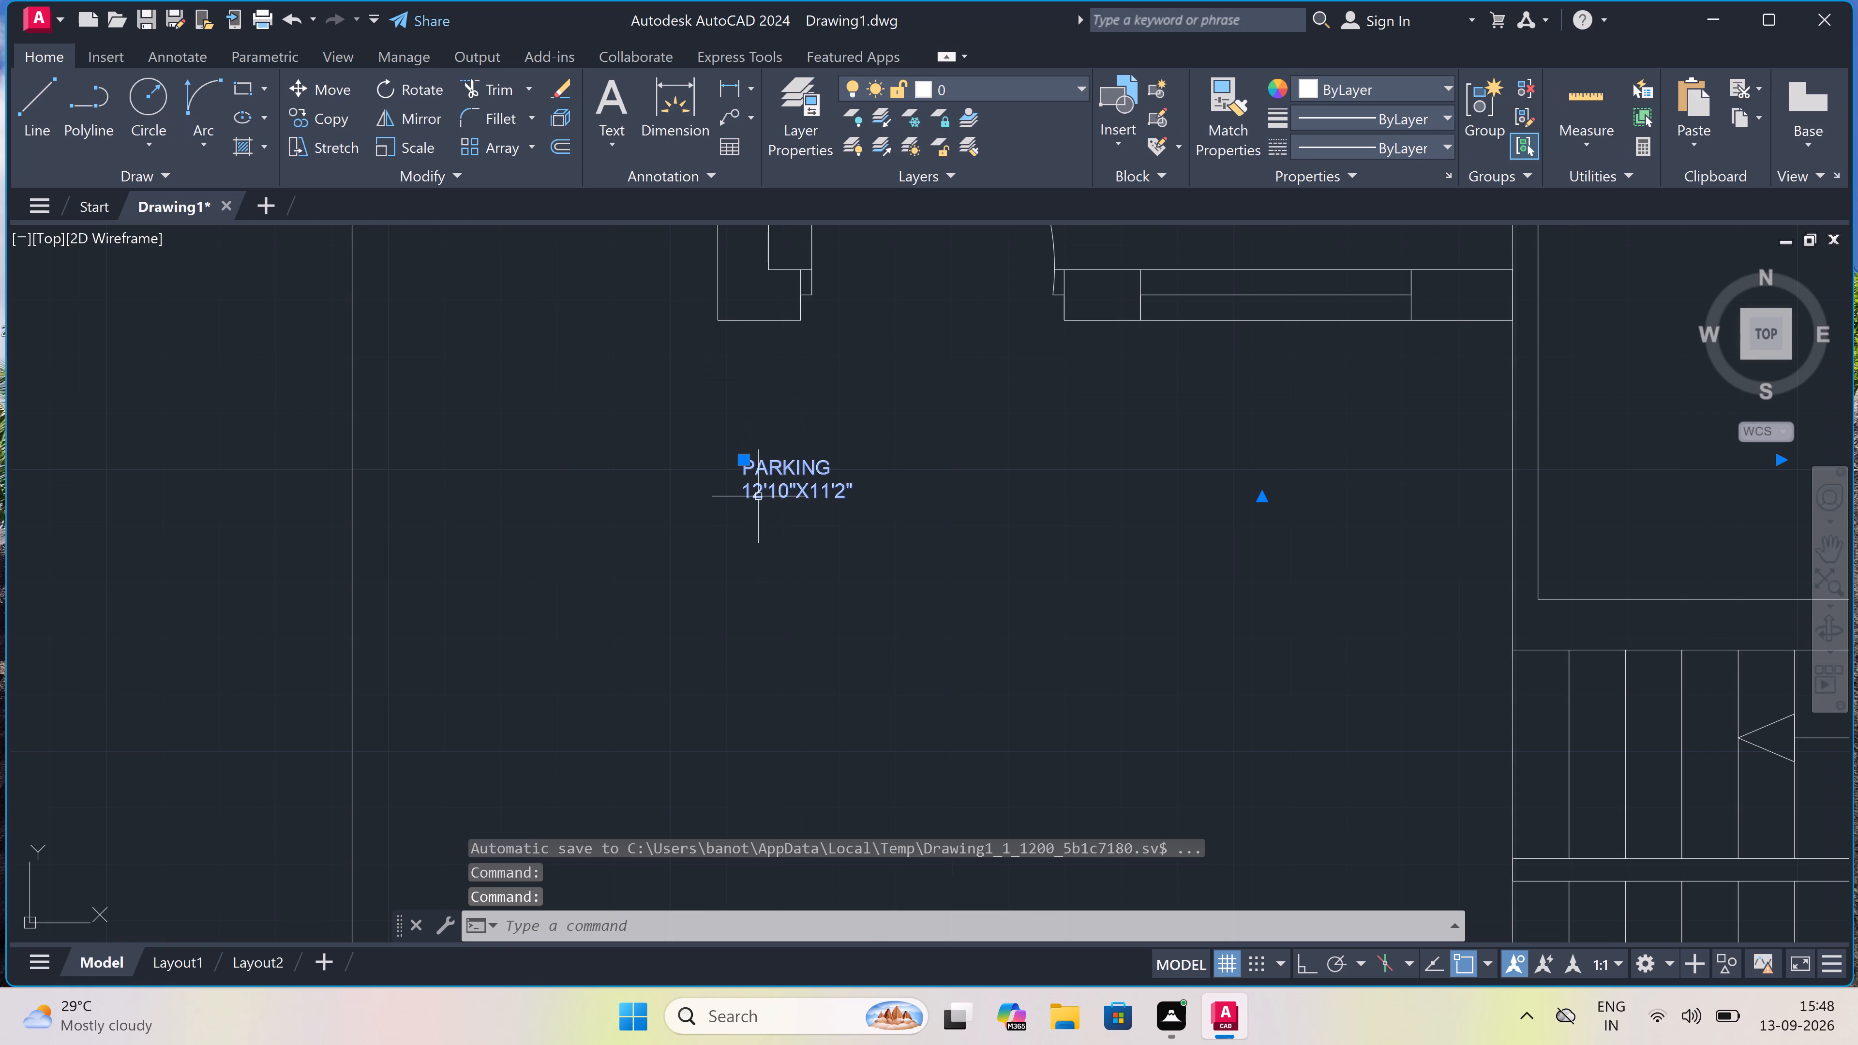
right_click(647, 413)
left_click(762, 951)
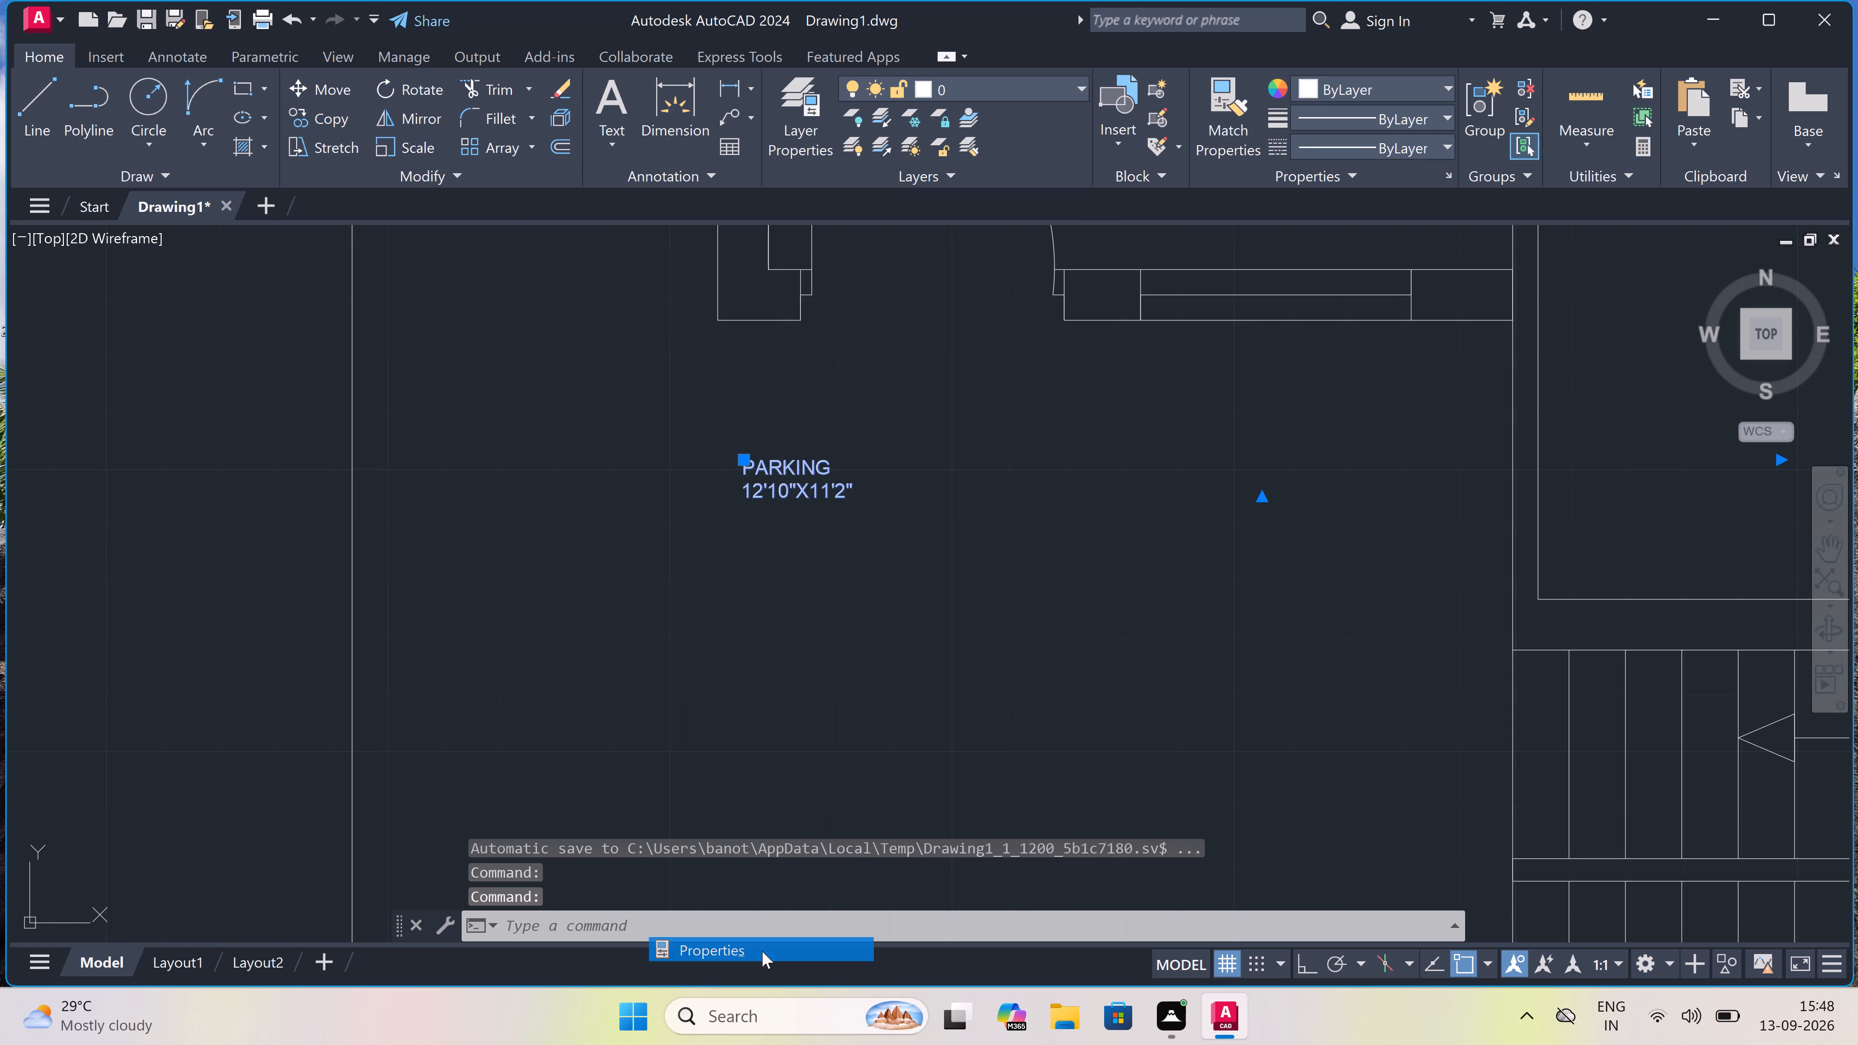
left_click(244, 549)
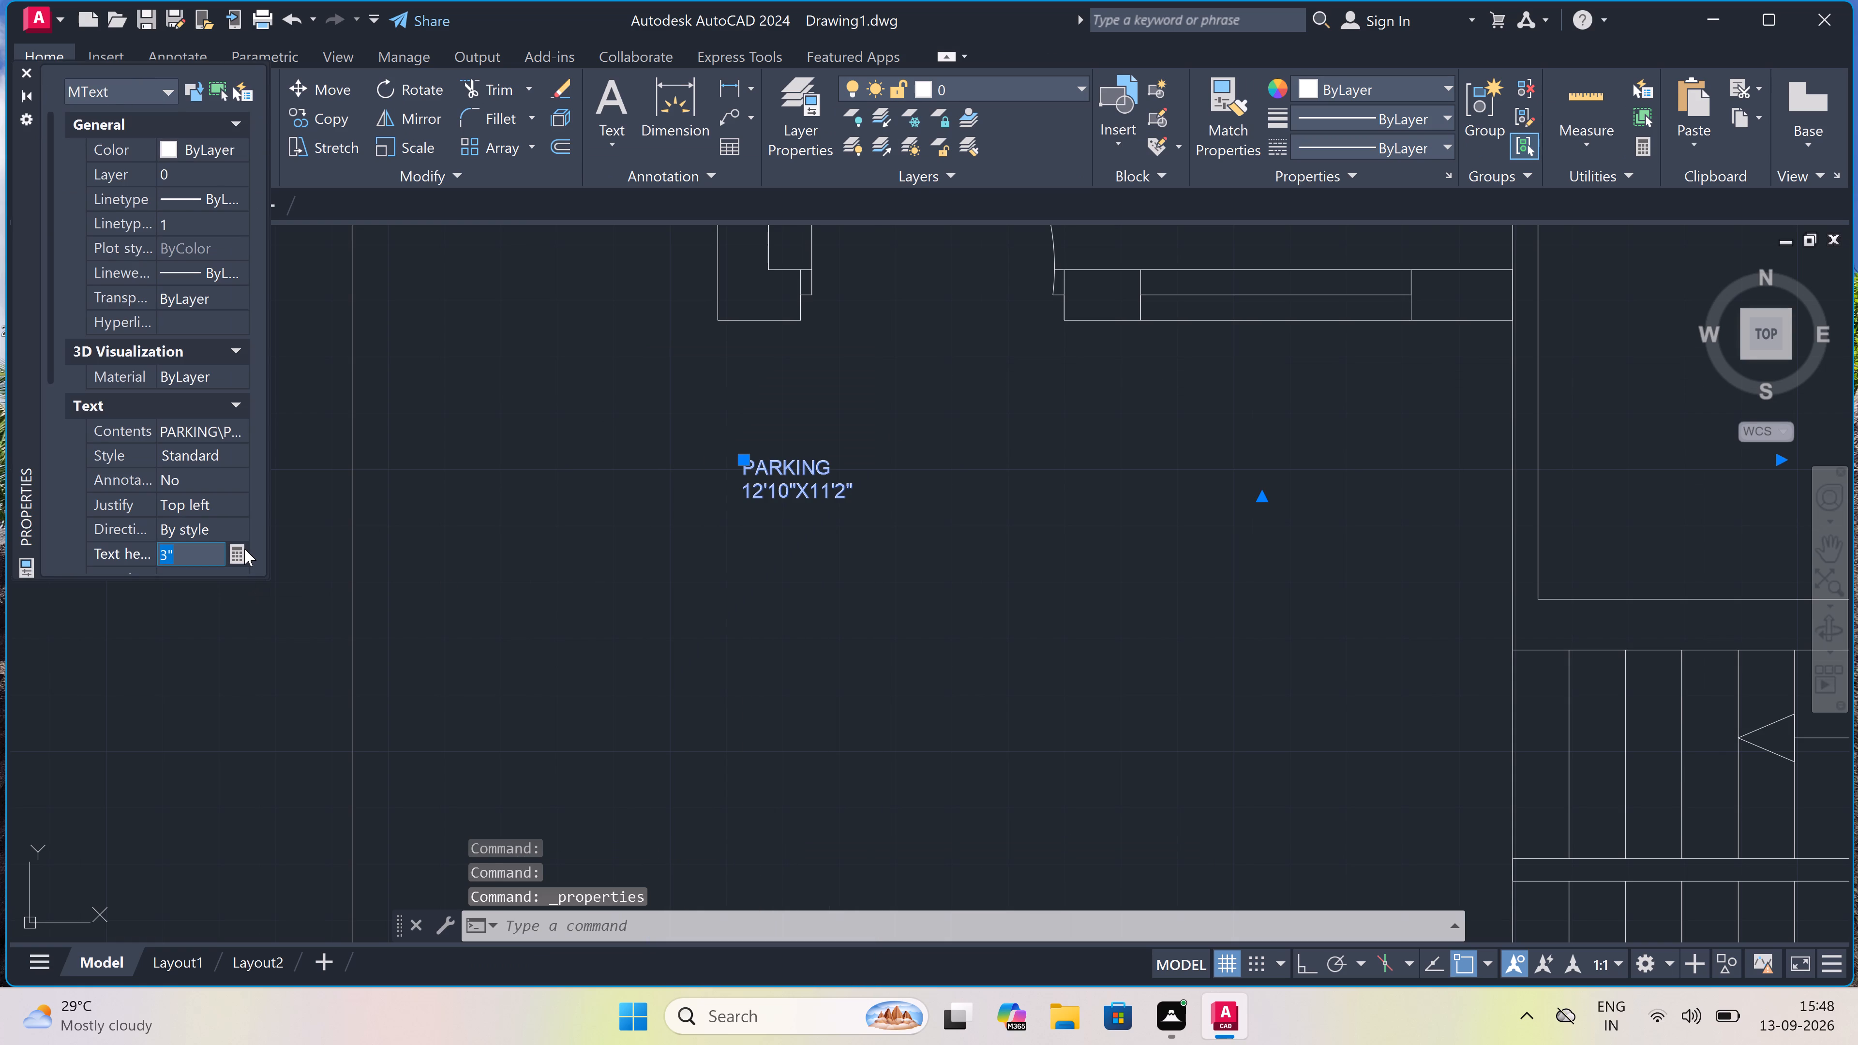
key("BackSpace")
key("8")
key("shift+quotedbl")
left_click(528, 501)
key("Escape")
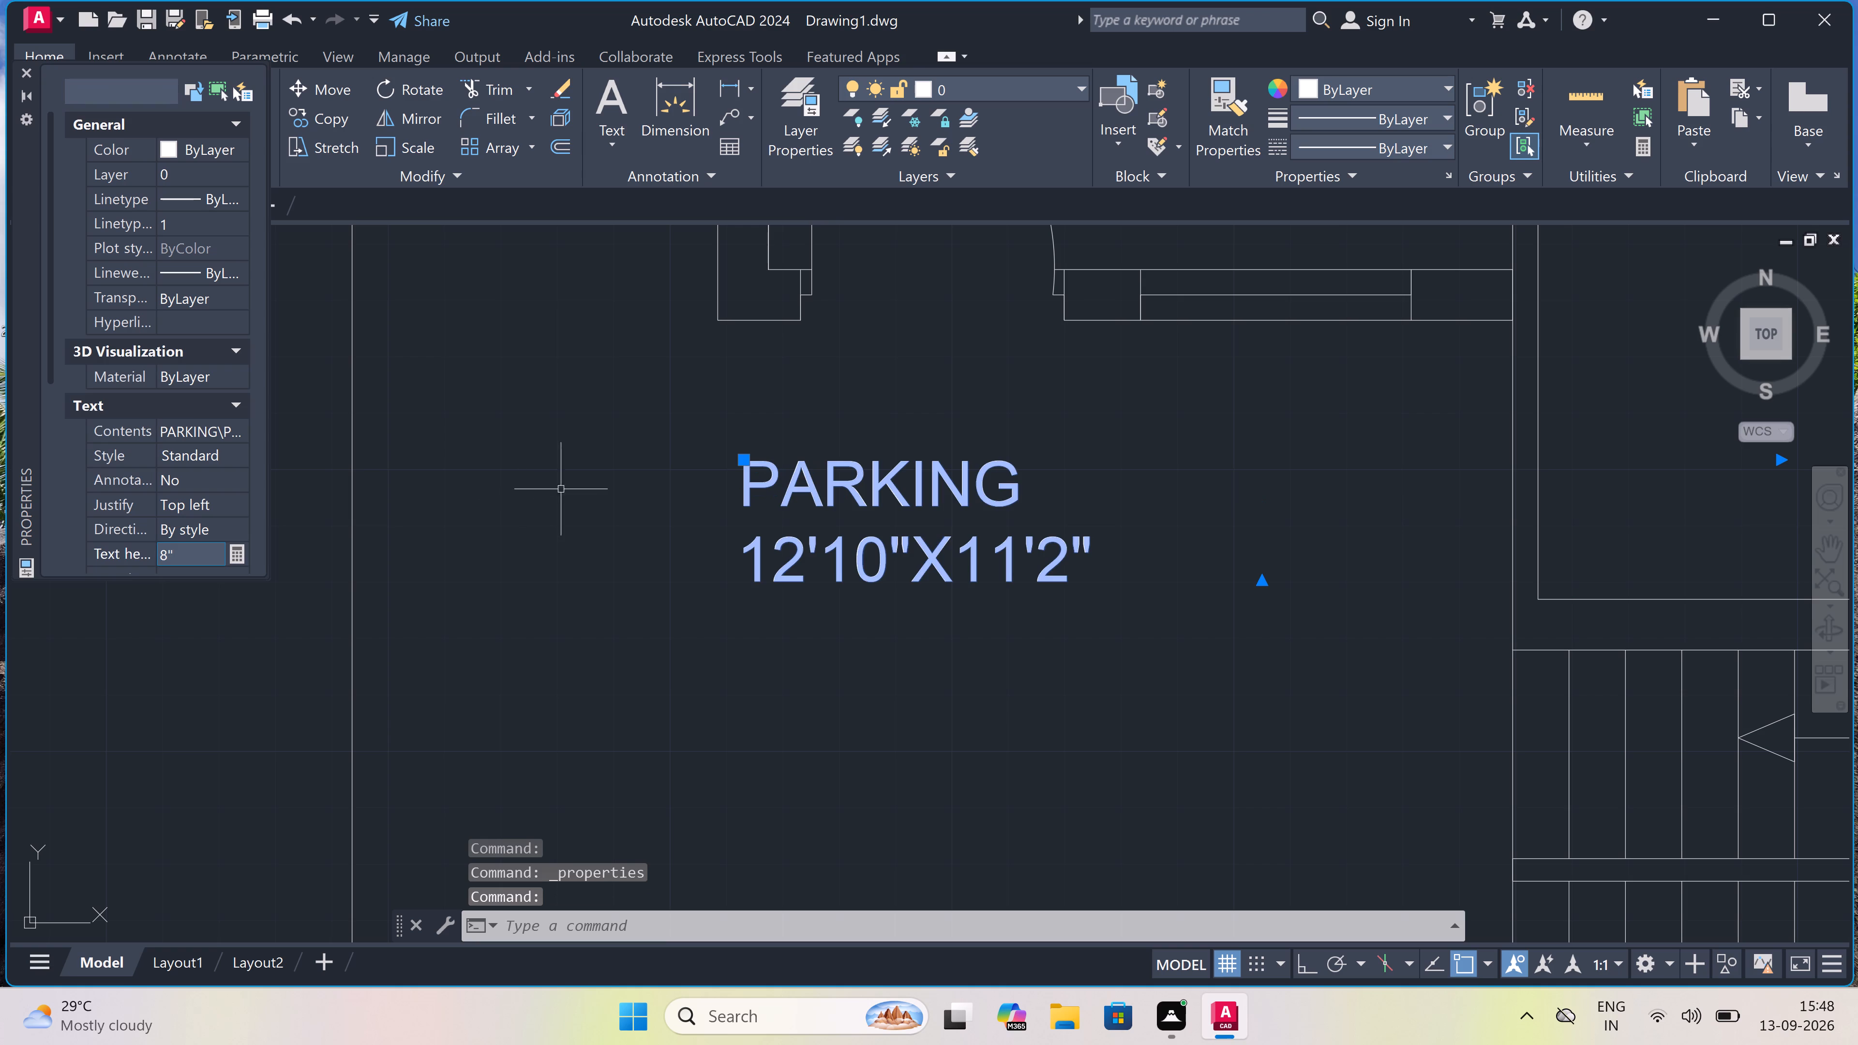
Move the PARKING label rightward so it sits below the living room's front window.
scroll(647, 477, "down", 6)
scroll(674, 538, "up", 1)
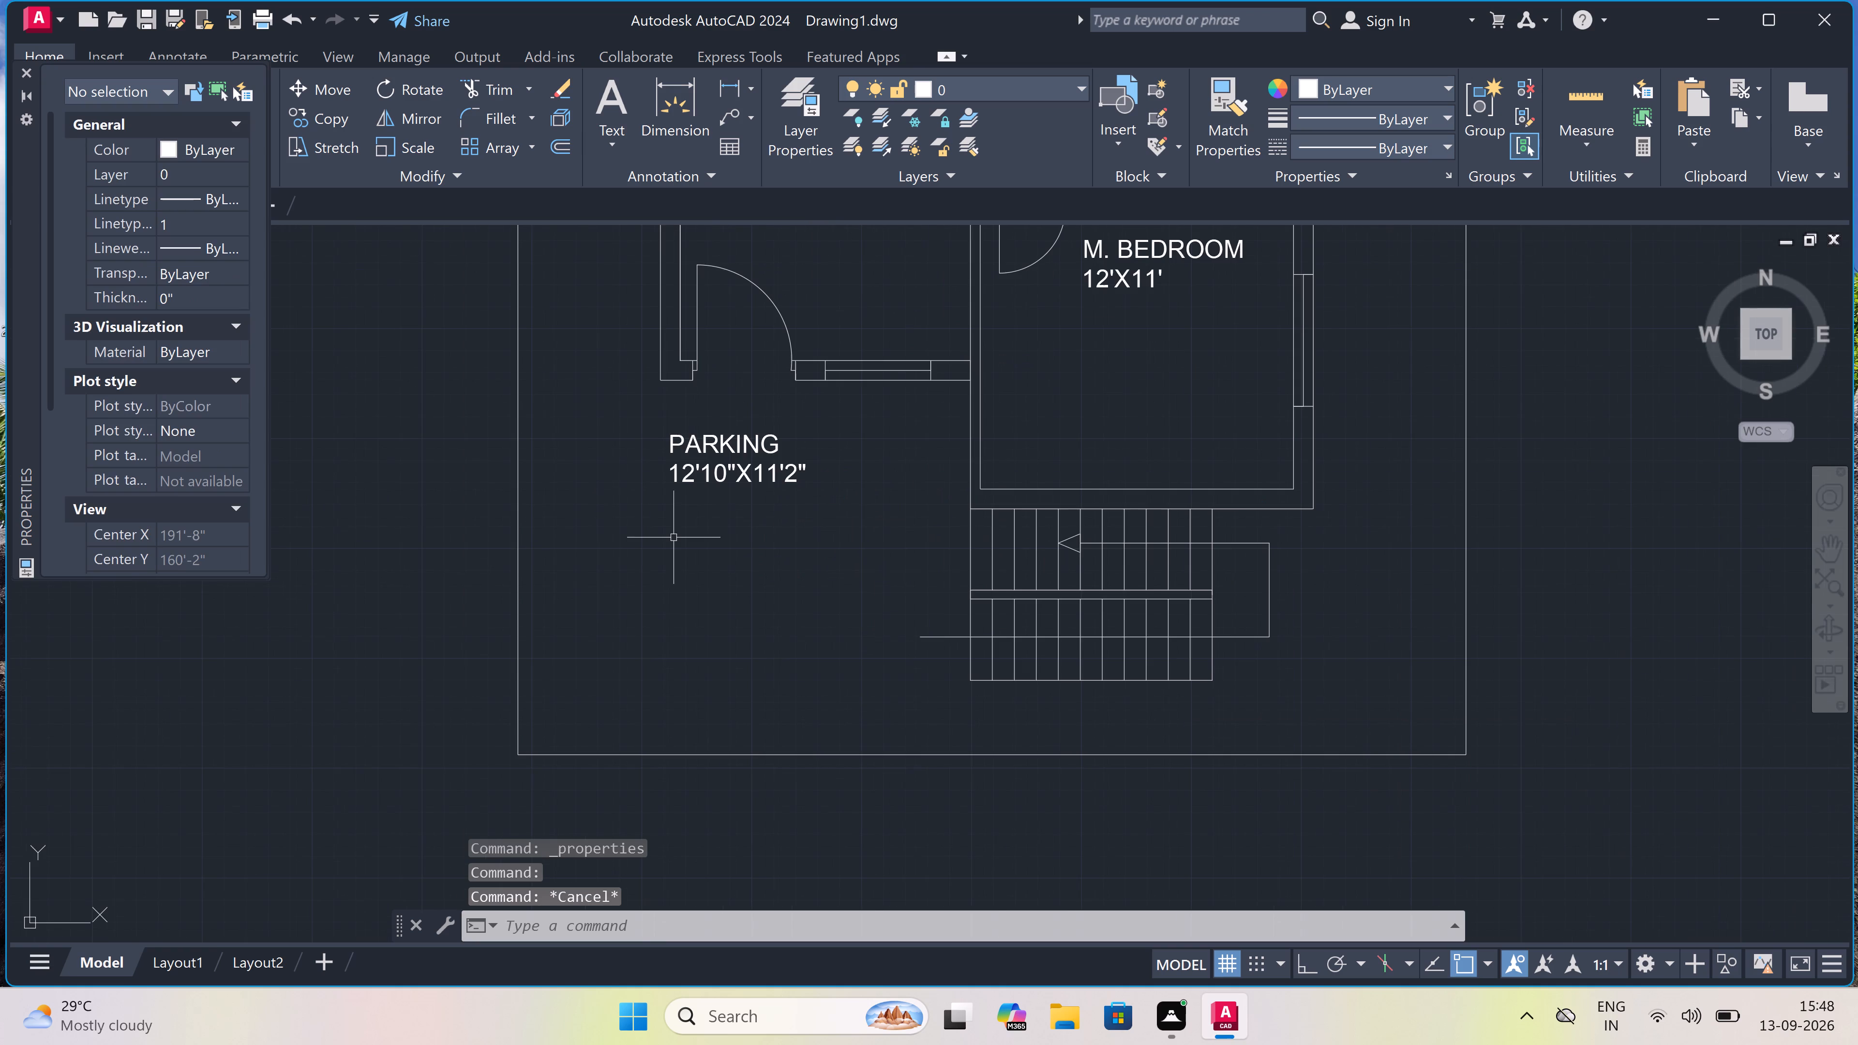
scroll(673, 537, "down", 1)
left_click(681, 497)
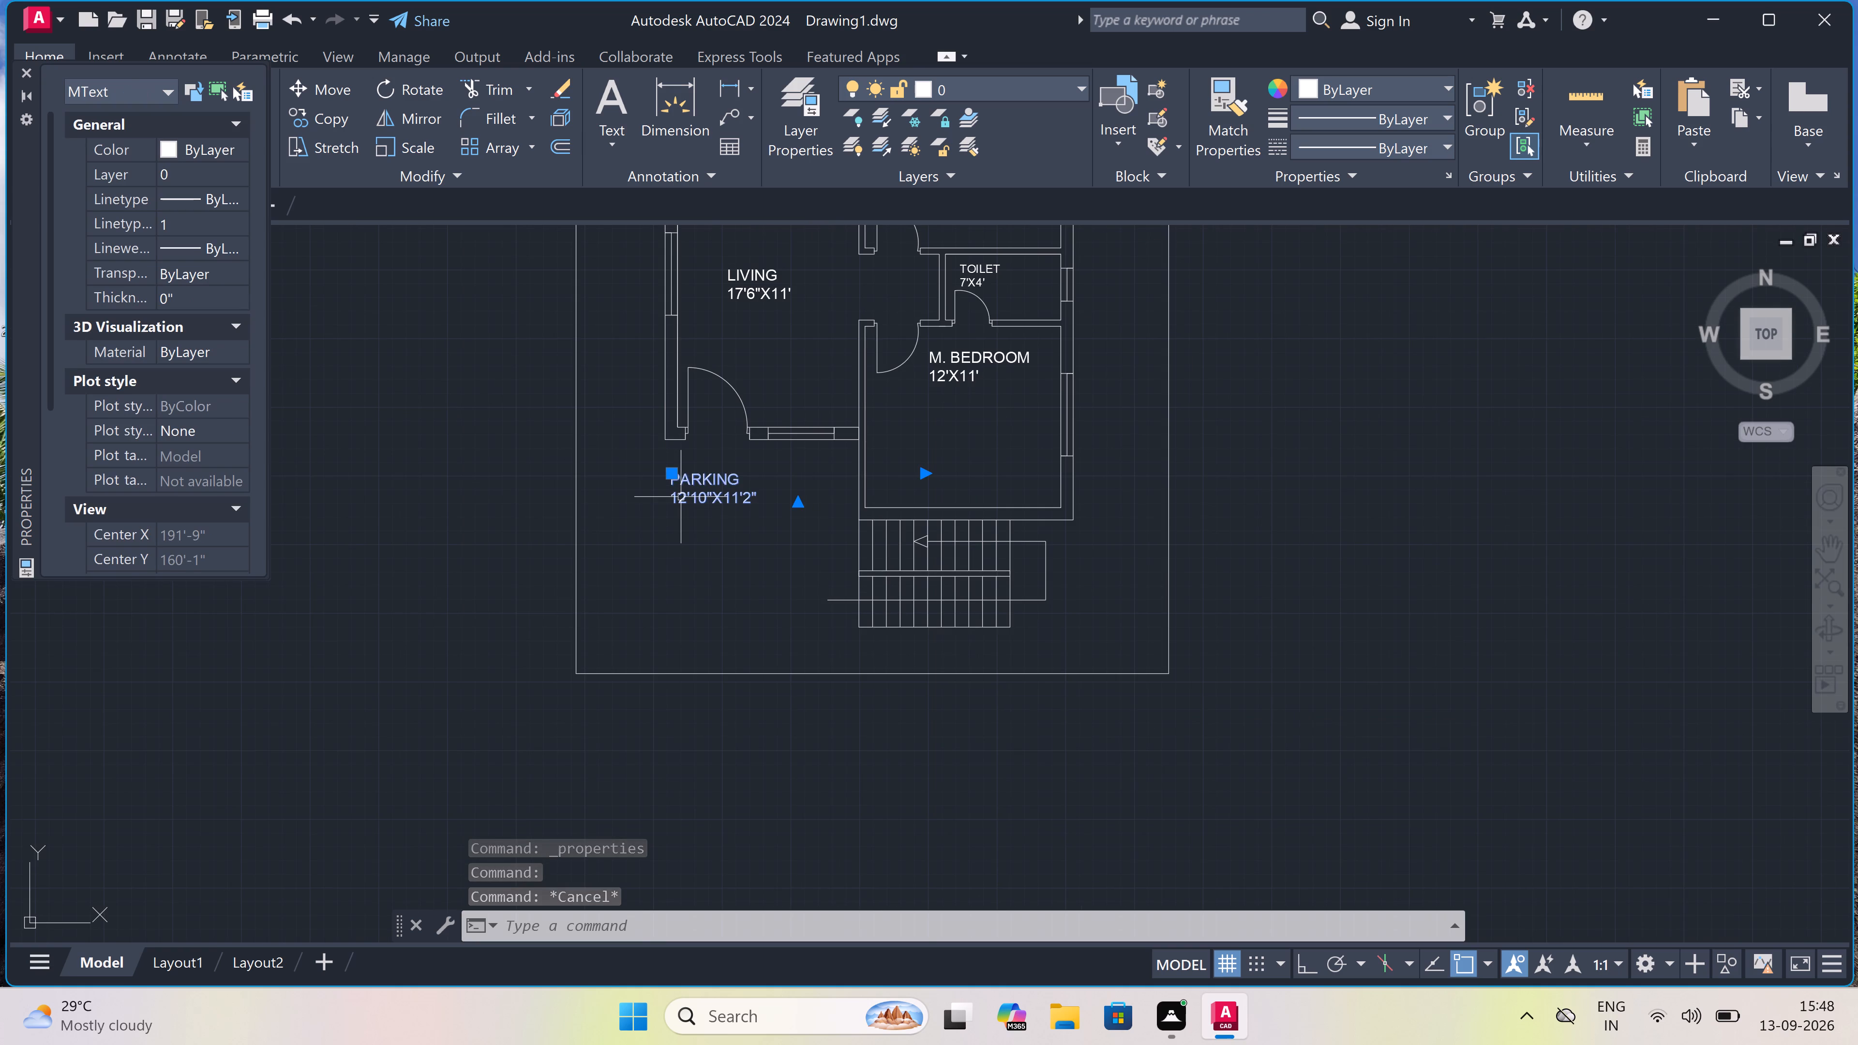
left_click_drag(667, 473, 690, 487)
scroll(750, 472, "up", 3)
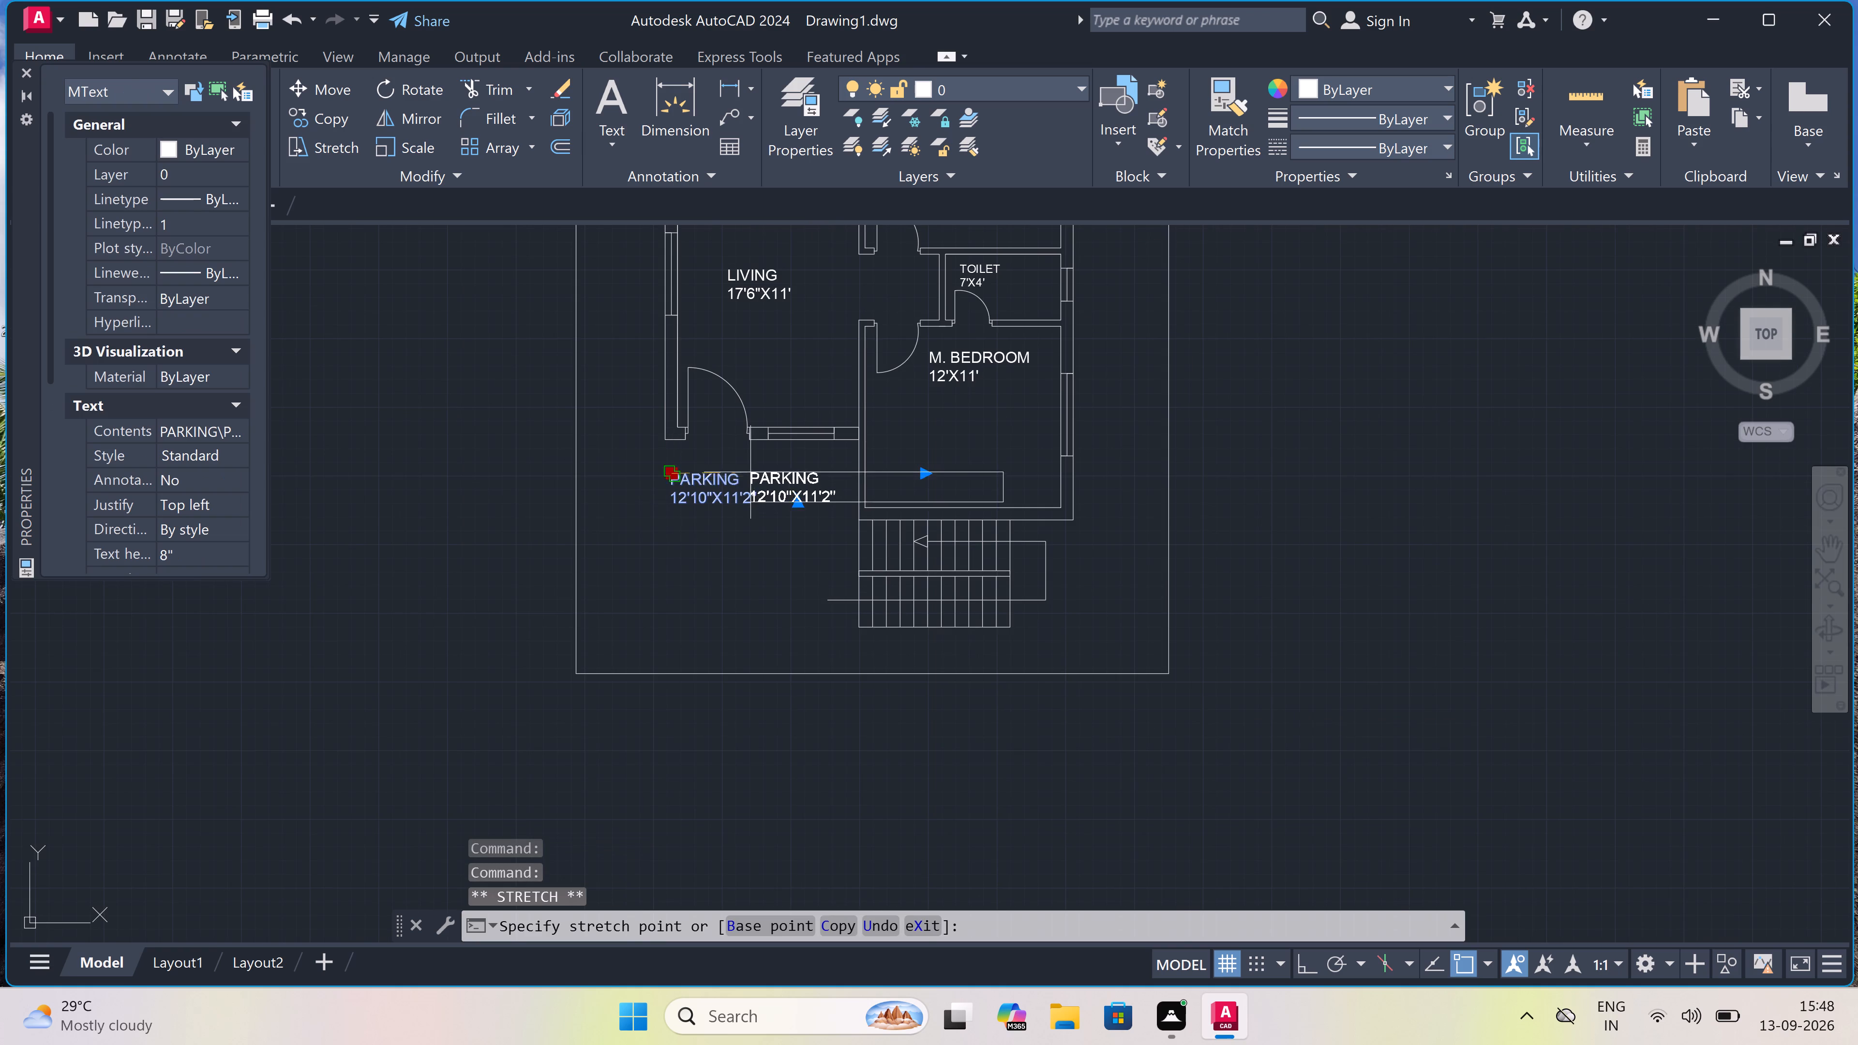
left_click(772, 450)
key("Escape")
Delete the outer boundary rectangle that surrounds the floor plan.
scroll(655, 445, "down", 8)
scroll(664, 449, "up", 4)
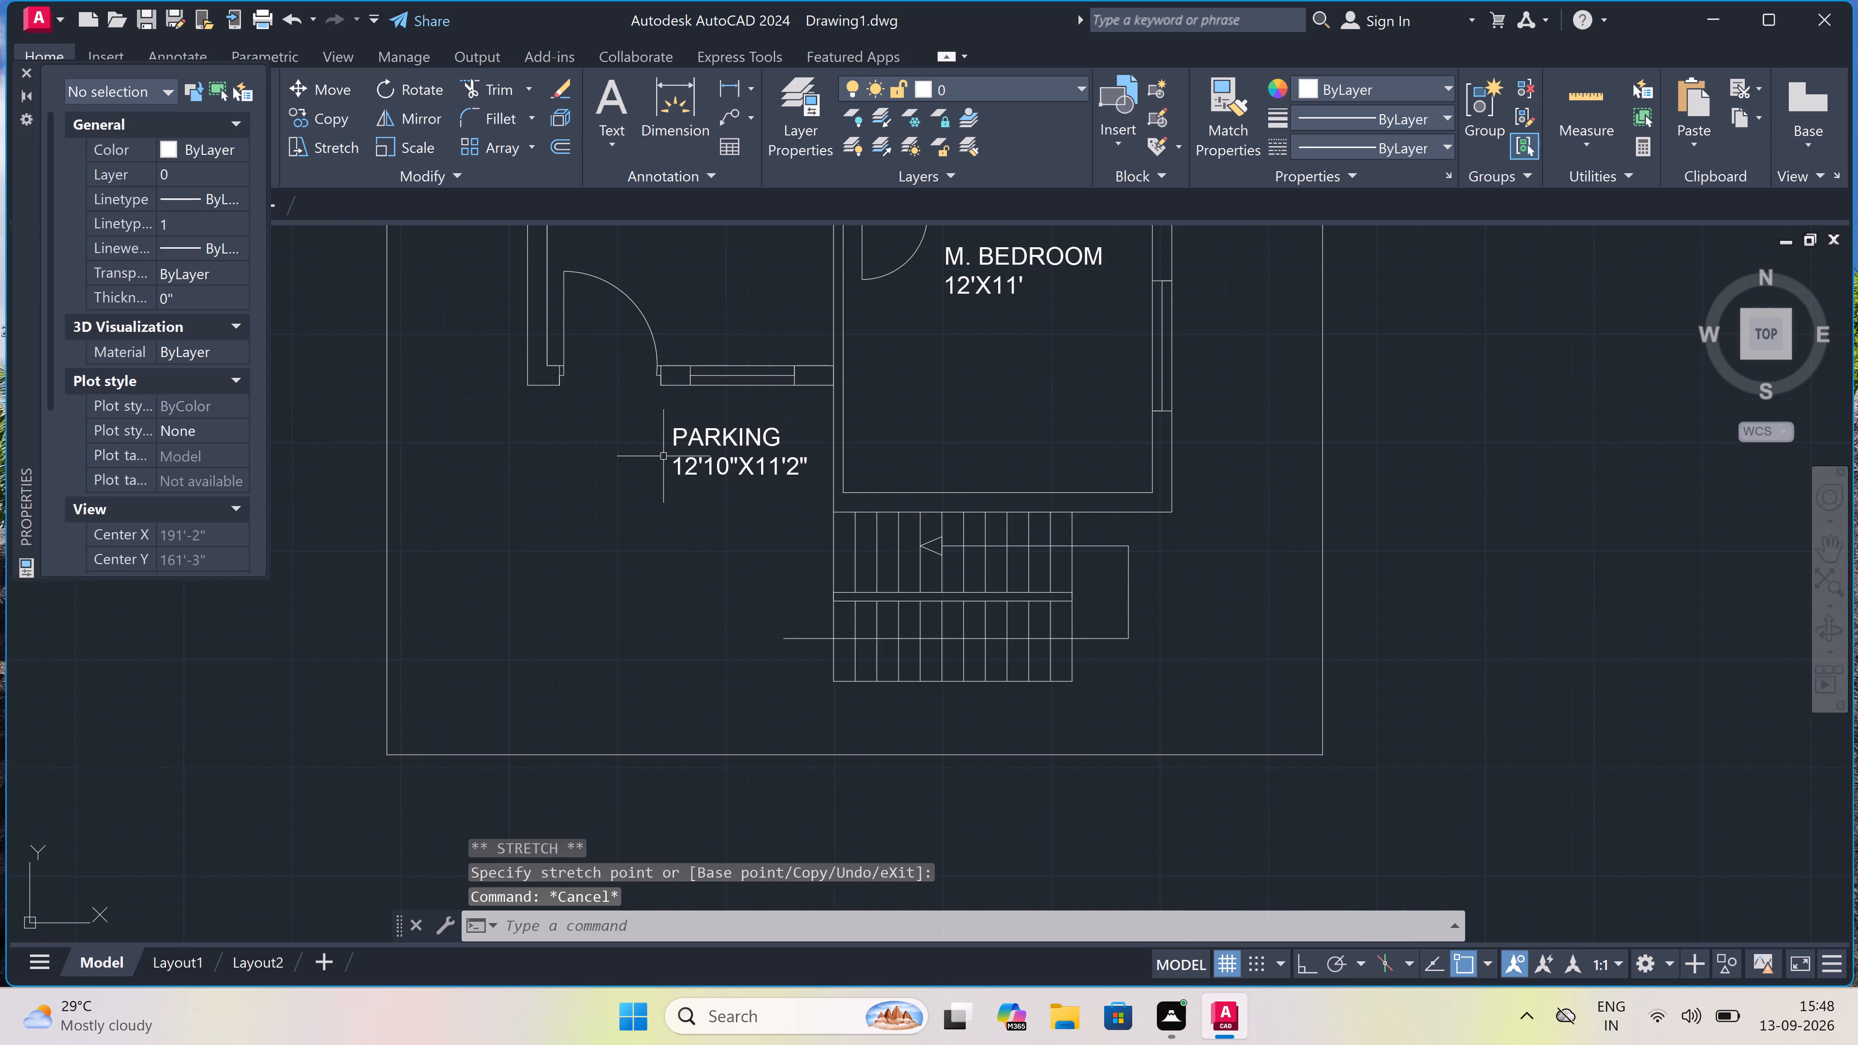
scroll(663, 456, "down", 2)
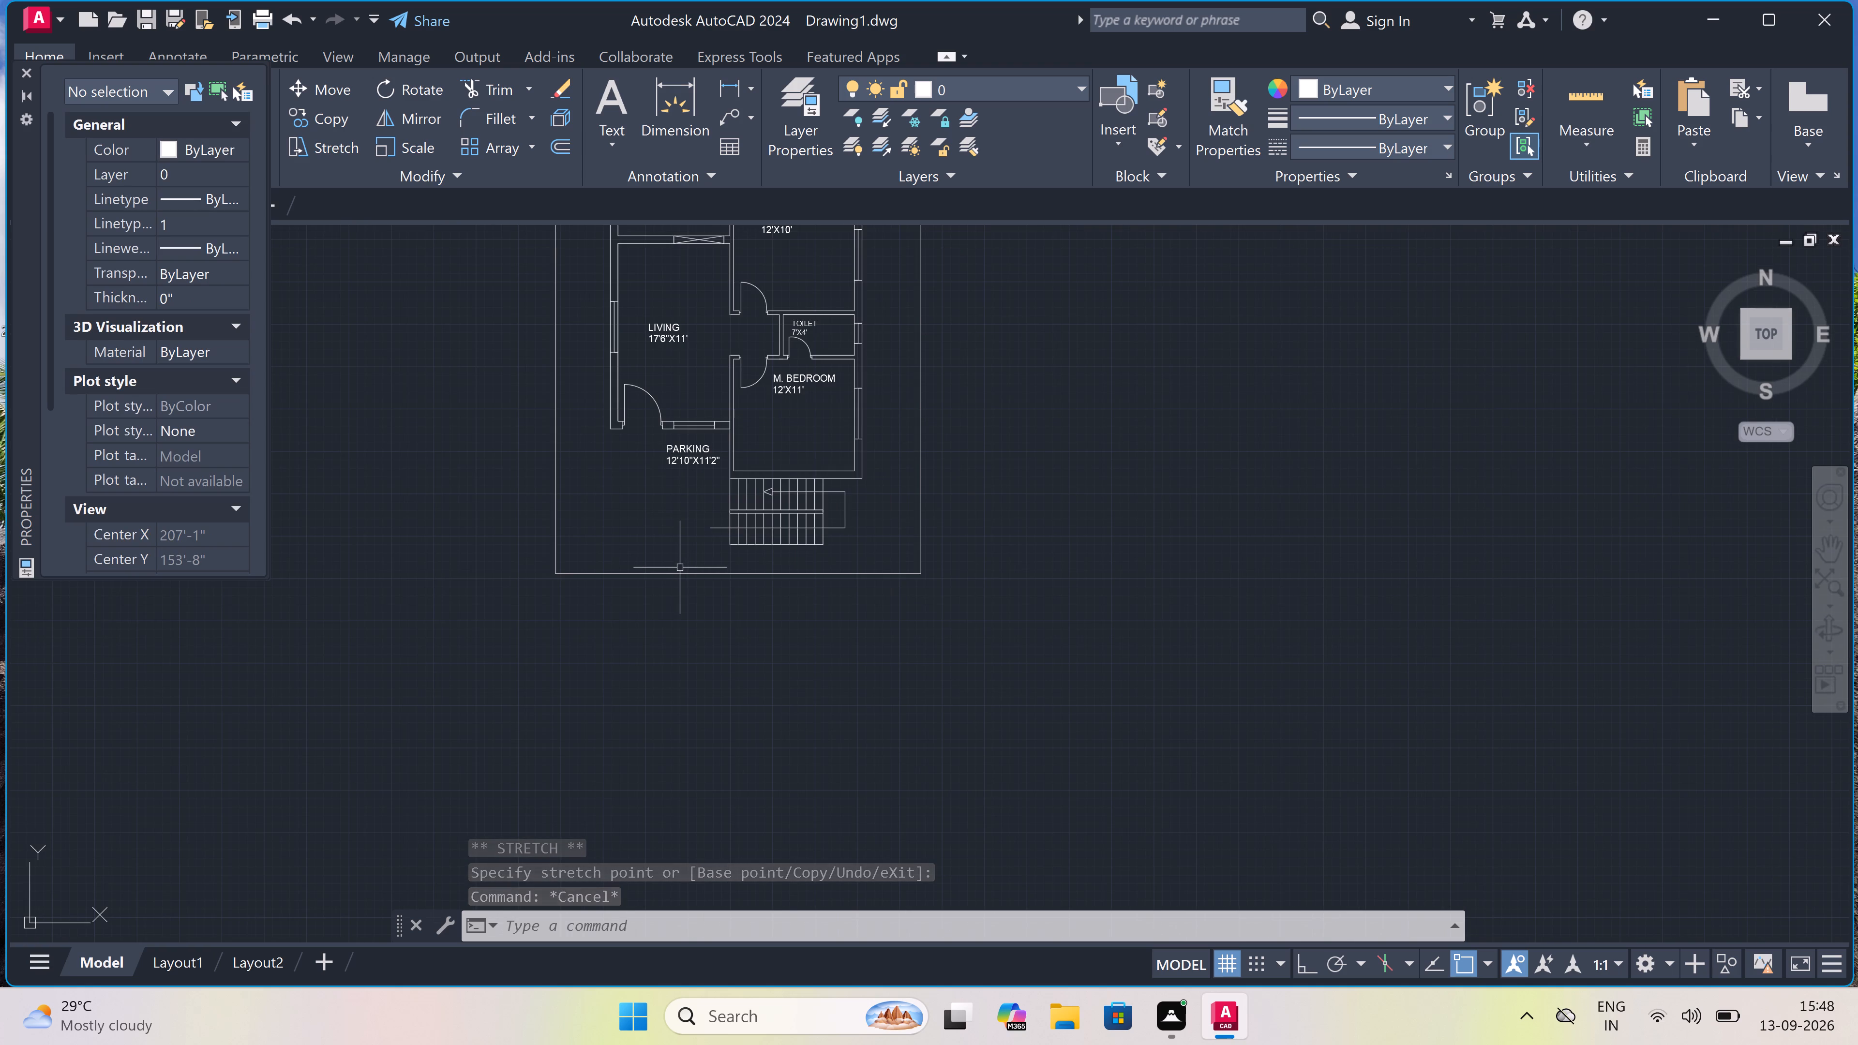
left_click(676, 572)
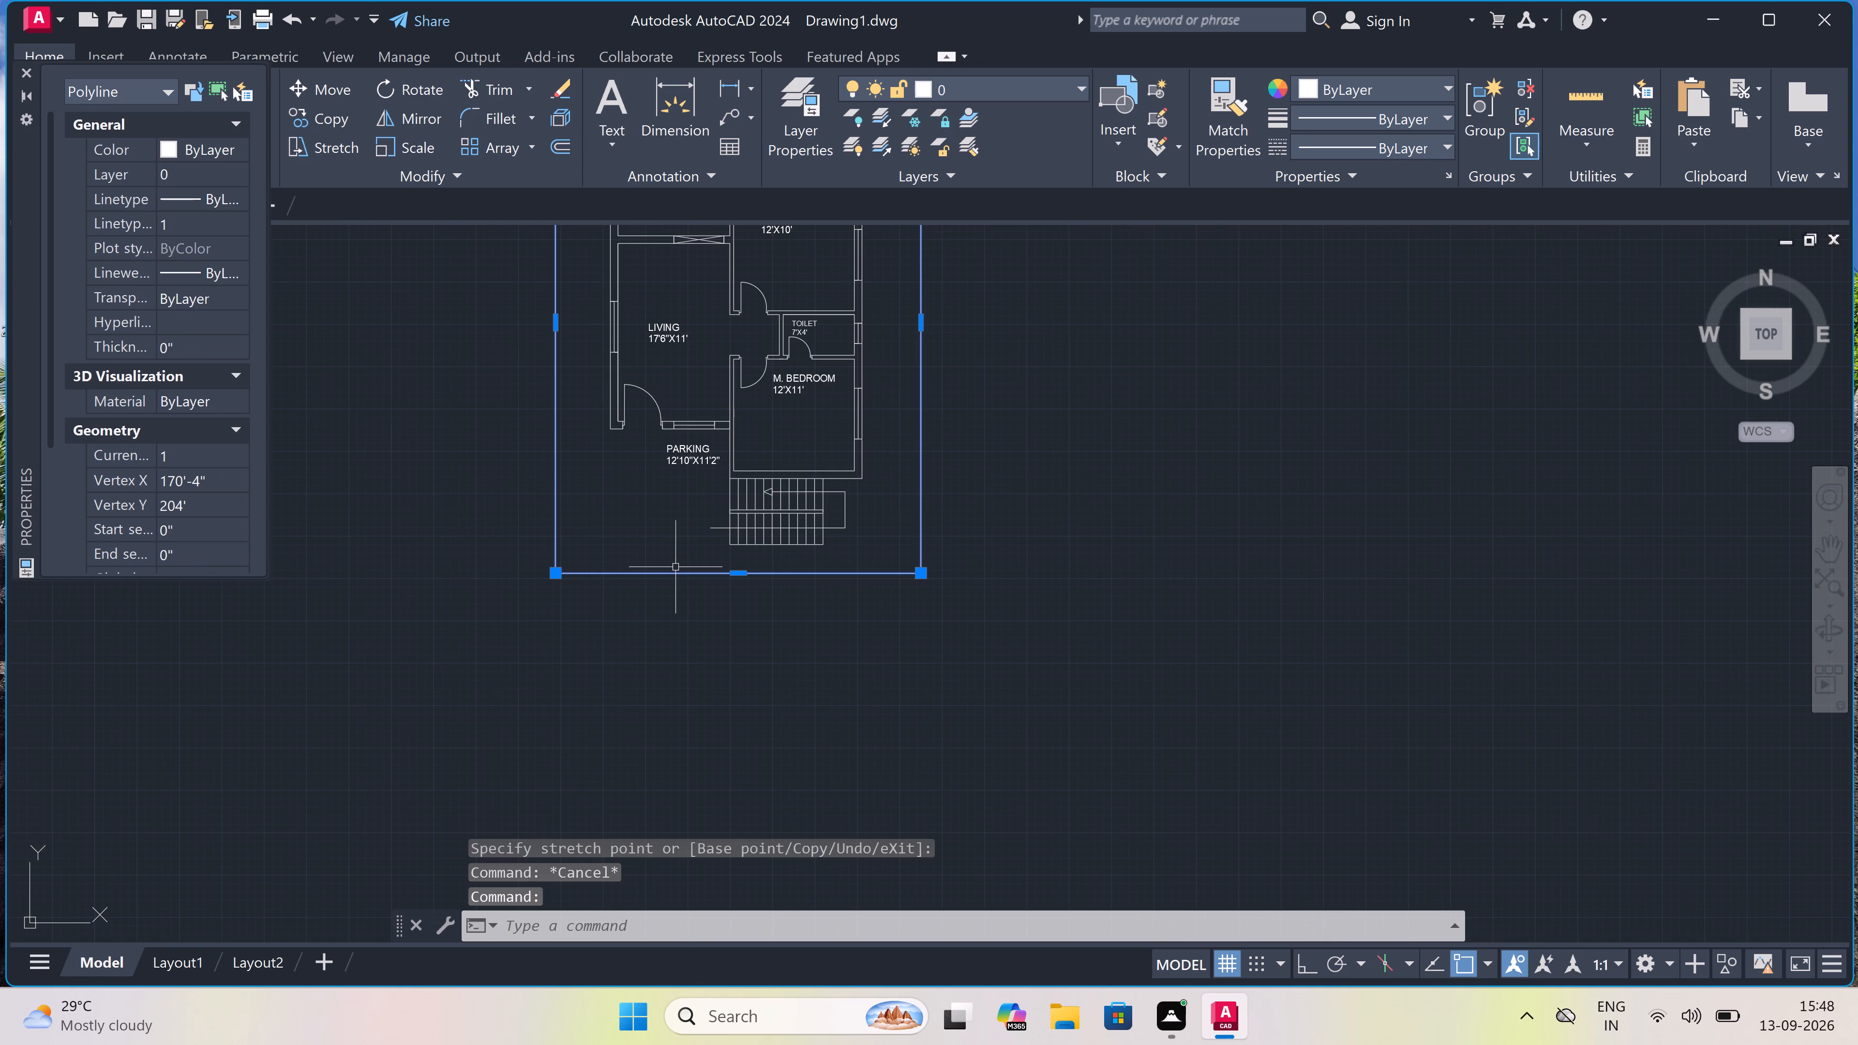
key("Delete")
Draw a new outer boundary rectangle around the whole floor plan and staircase, leaving space below the stairs.
scroll(676, 557, "down", 4)
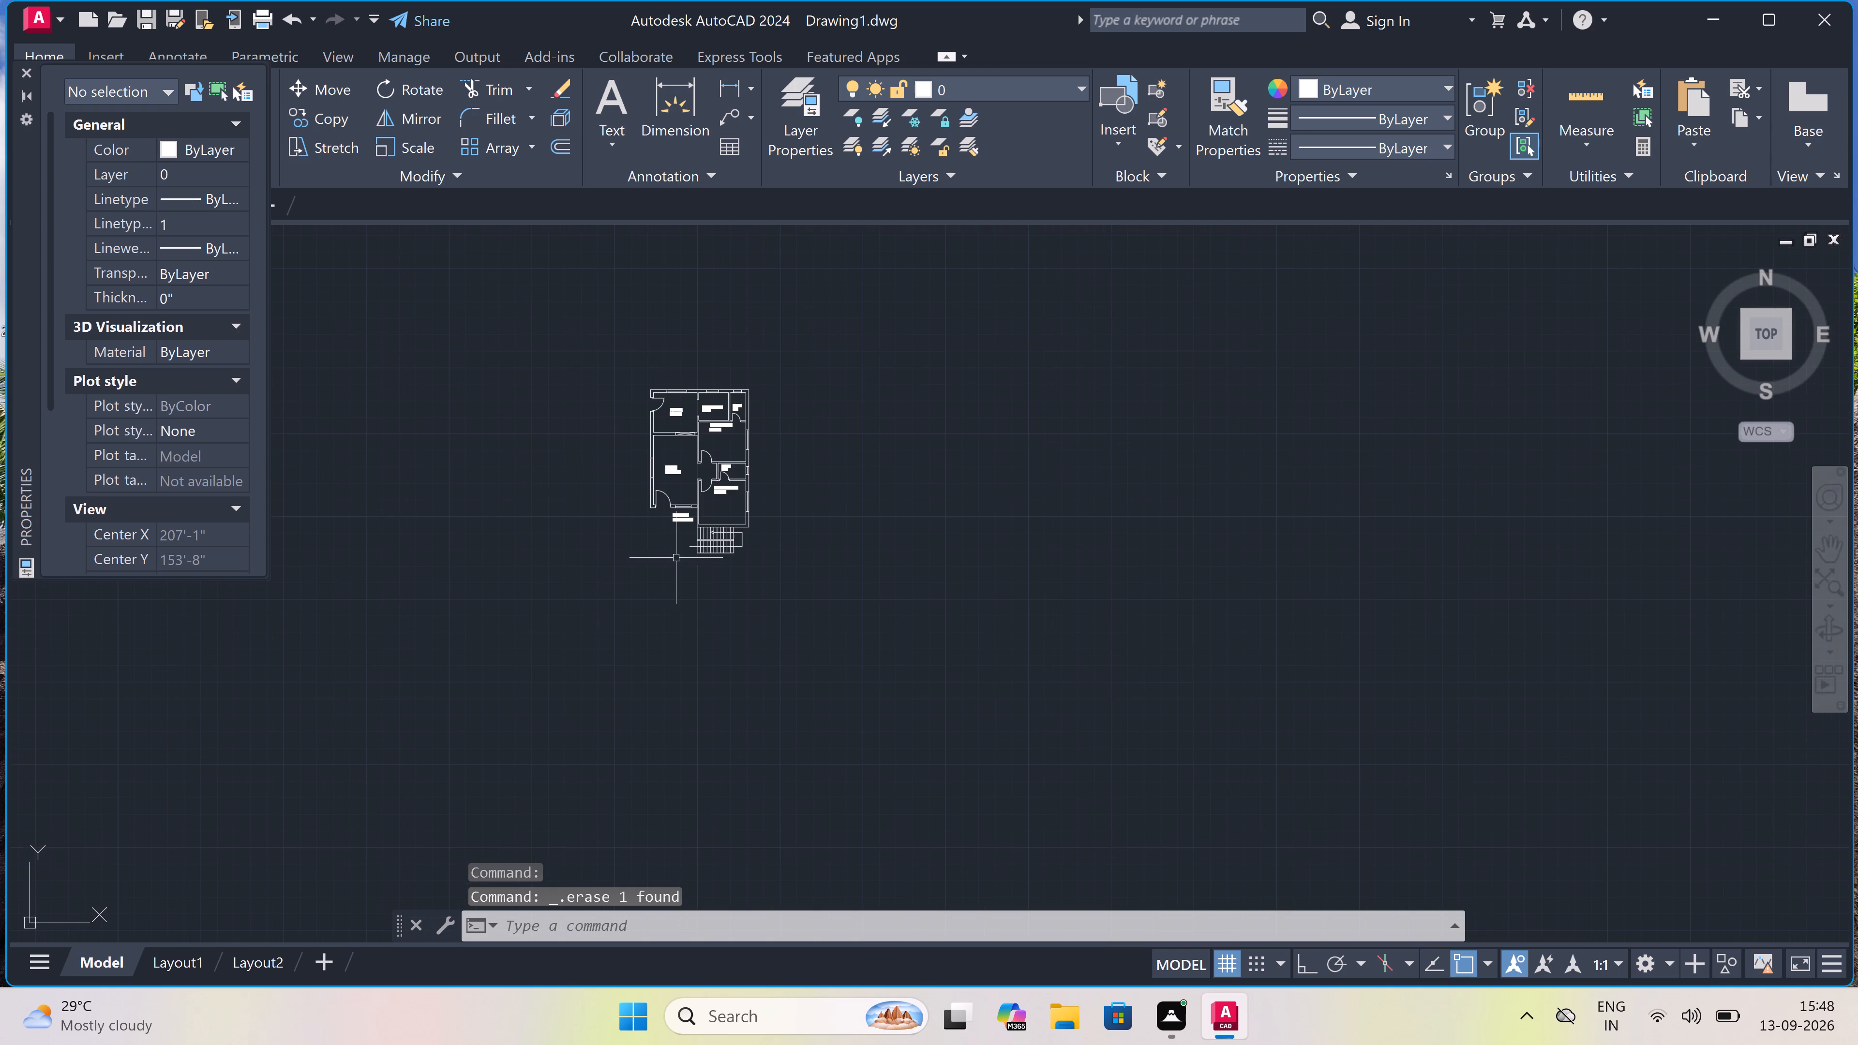
key("r")
key("e")
key("c")
key("space")
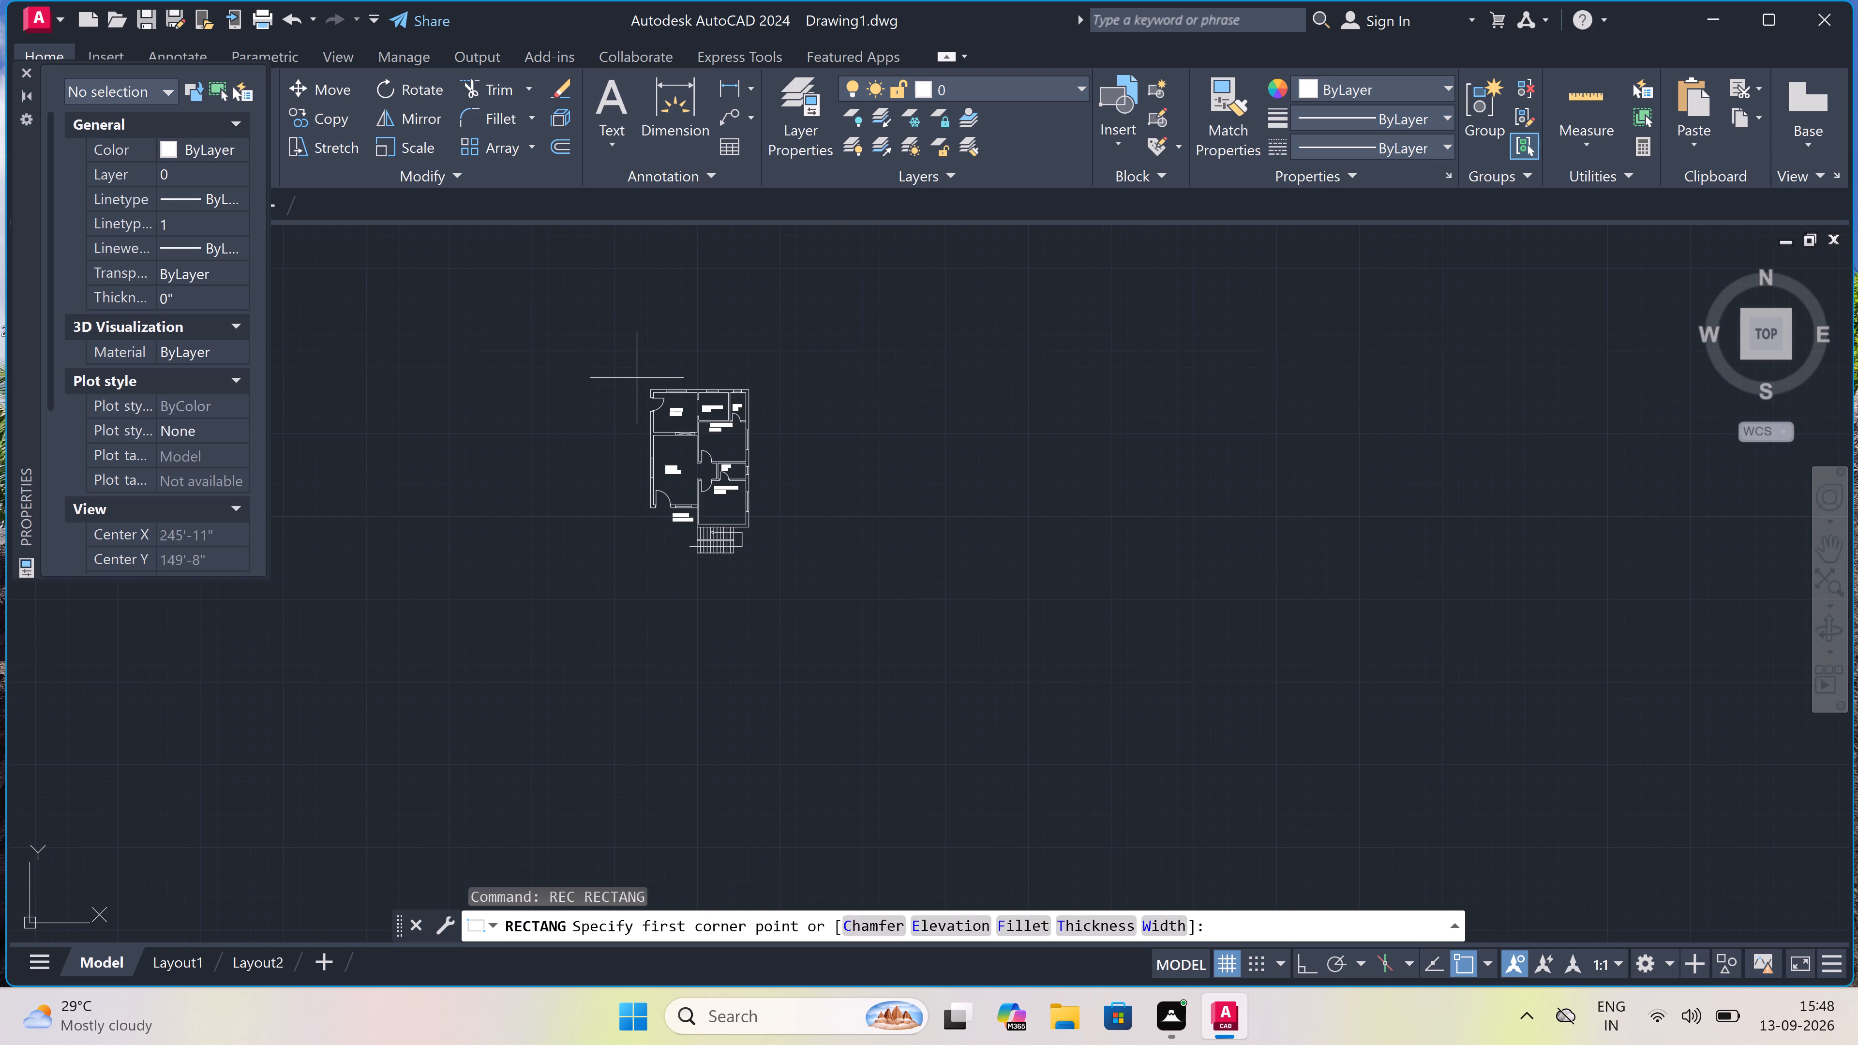
left_click(633, 374)
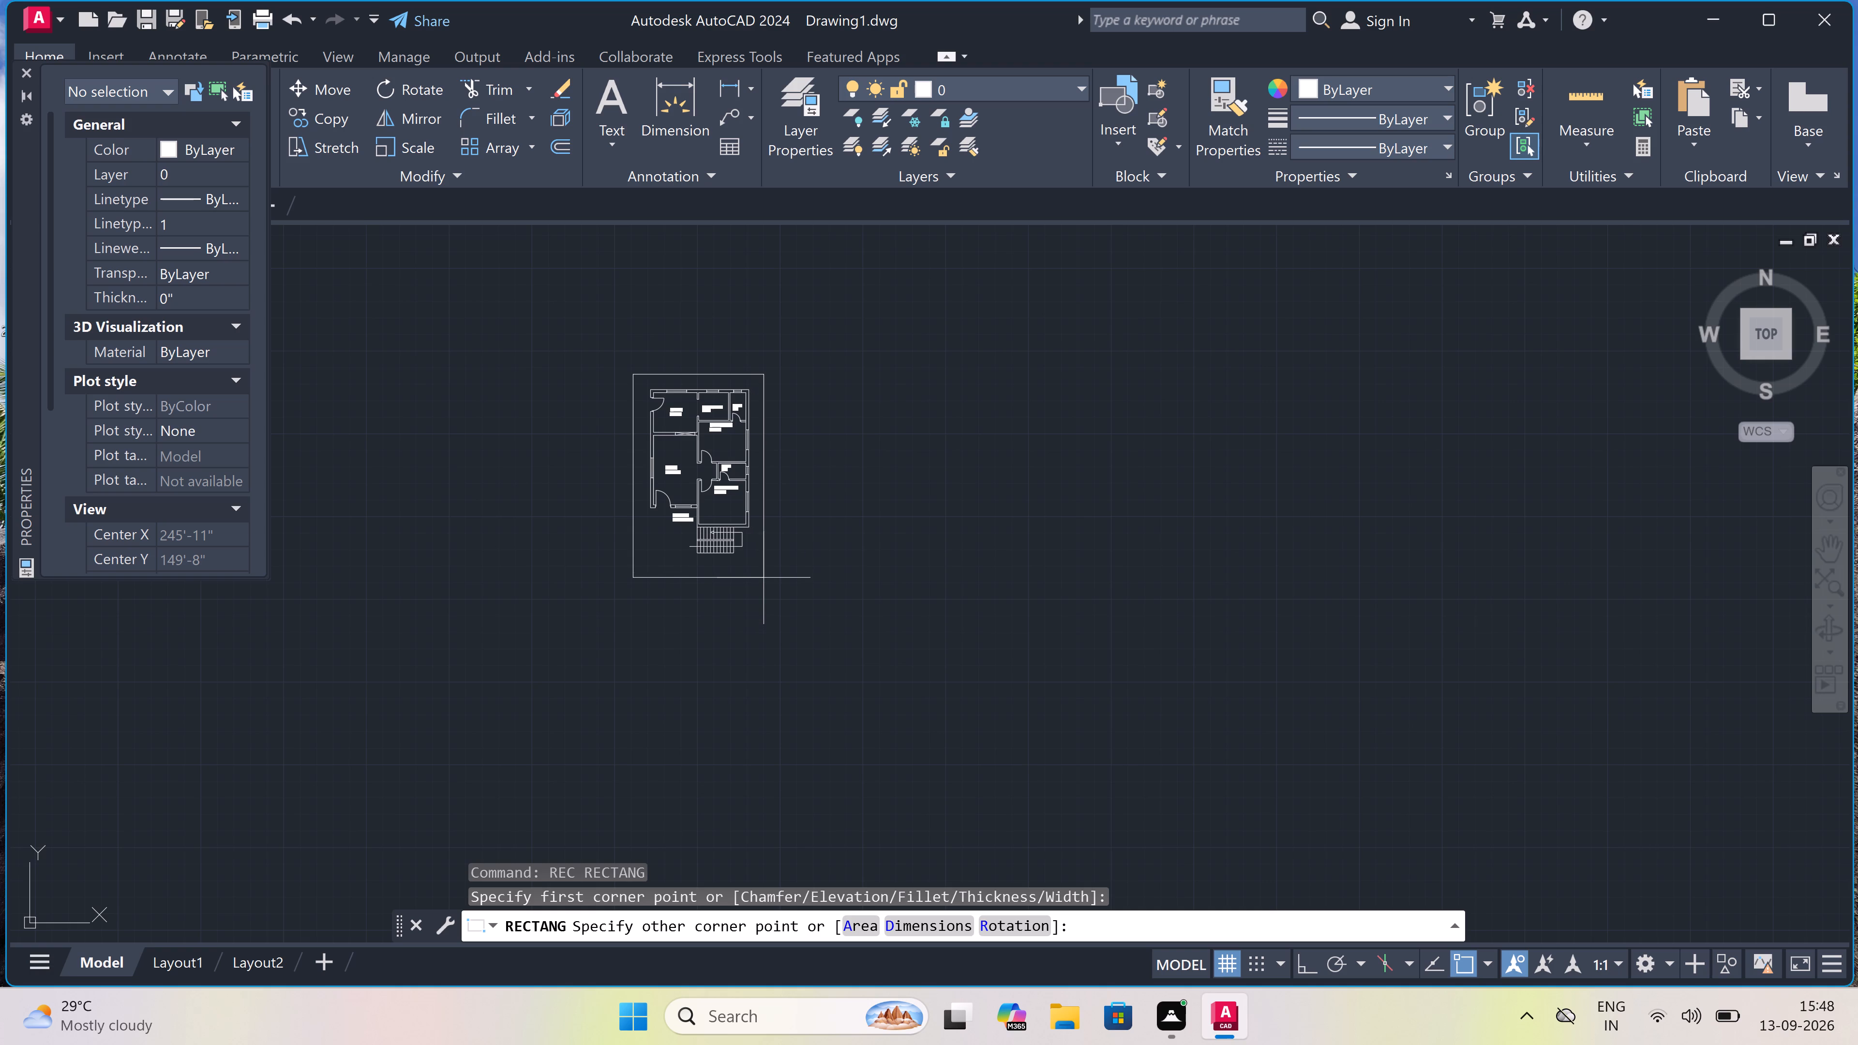
left_click(764, 578)
Add the multiline text GROUND FLOOR PLAN below the staircase, inside the boundary rectangle.
scroll(689, 554, "up", 5)
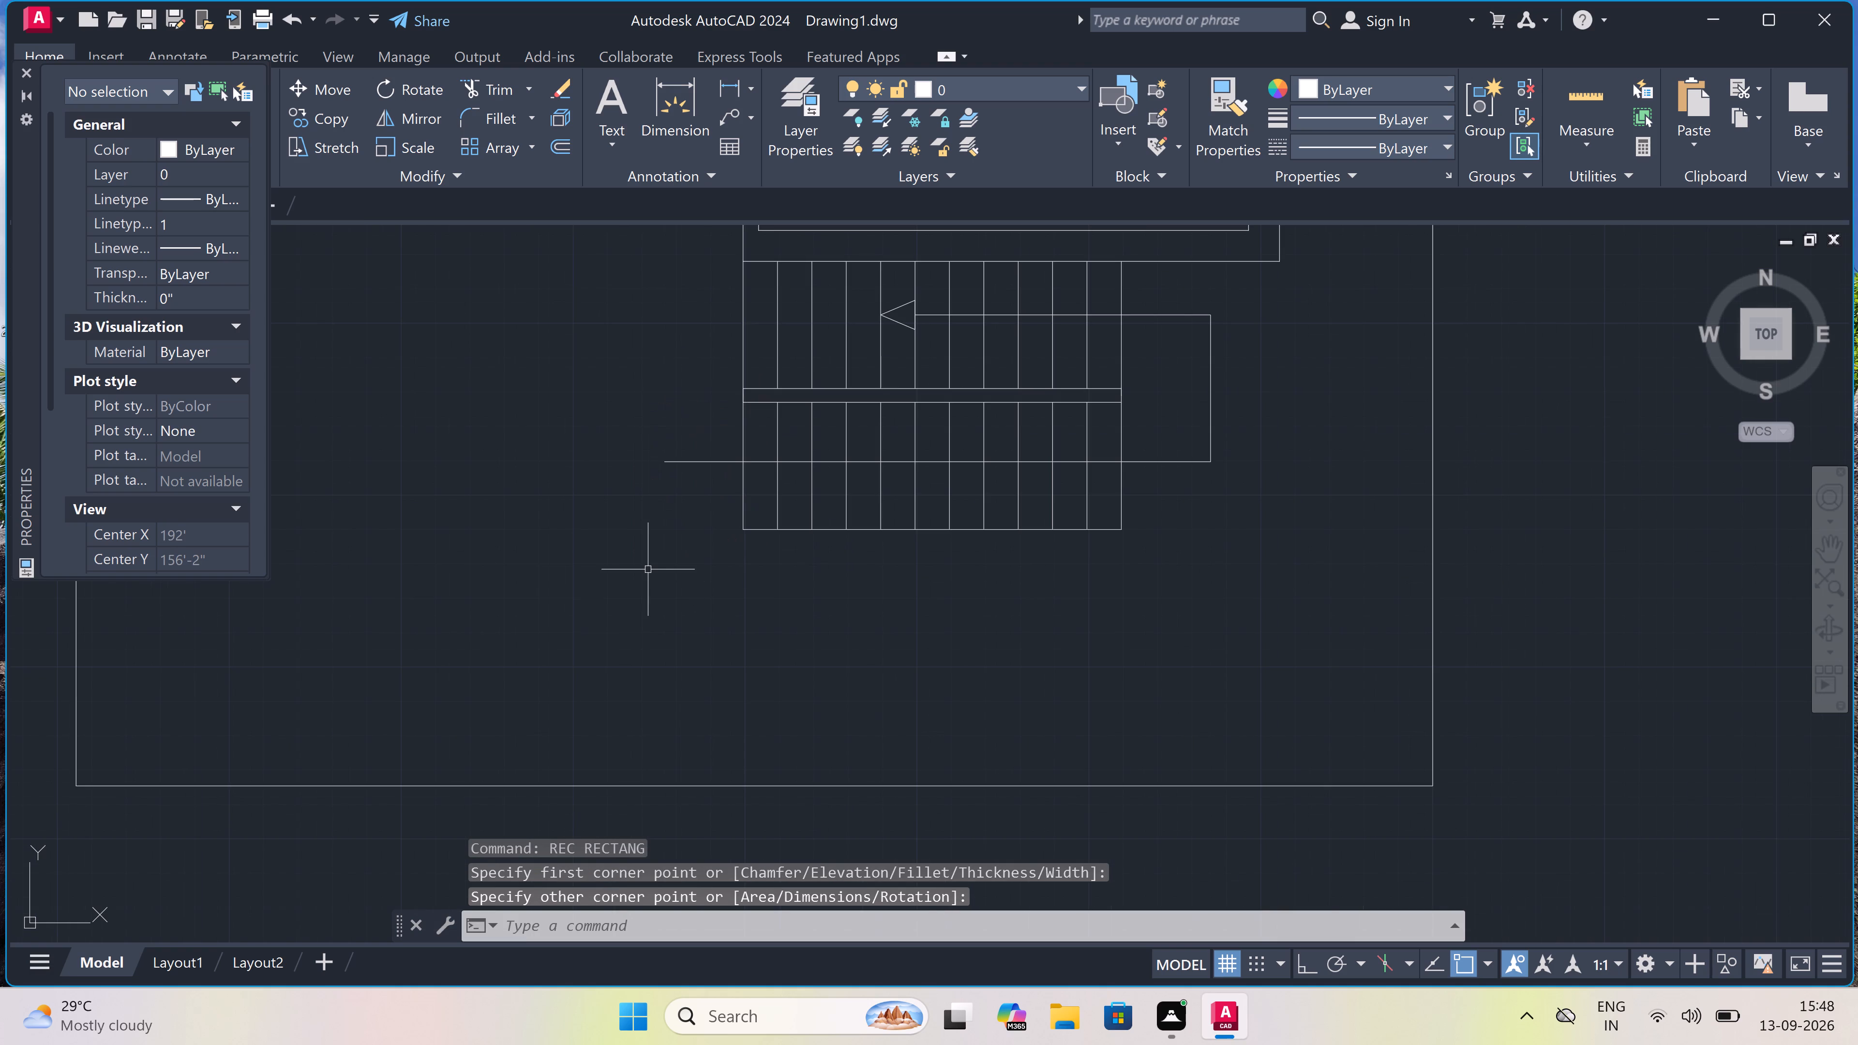
type("MT")
key("space")
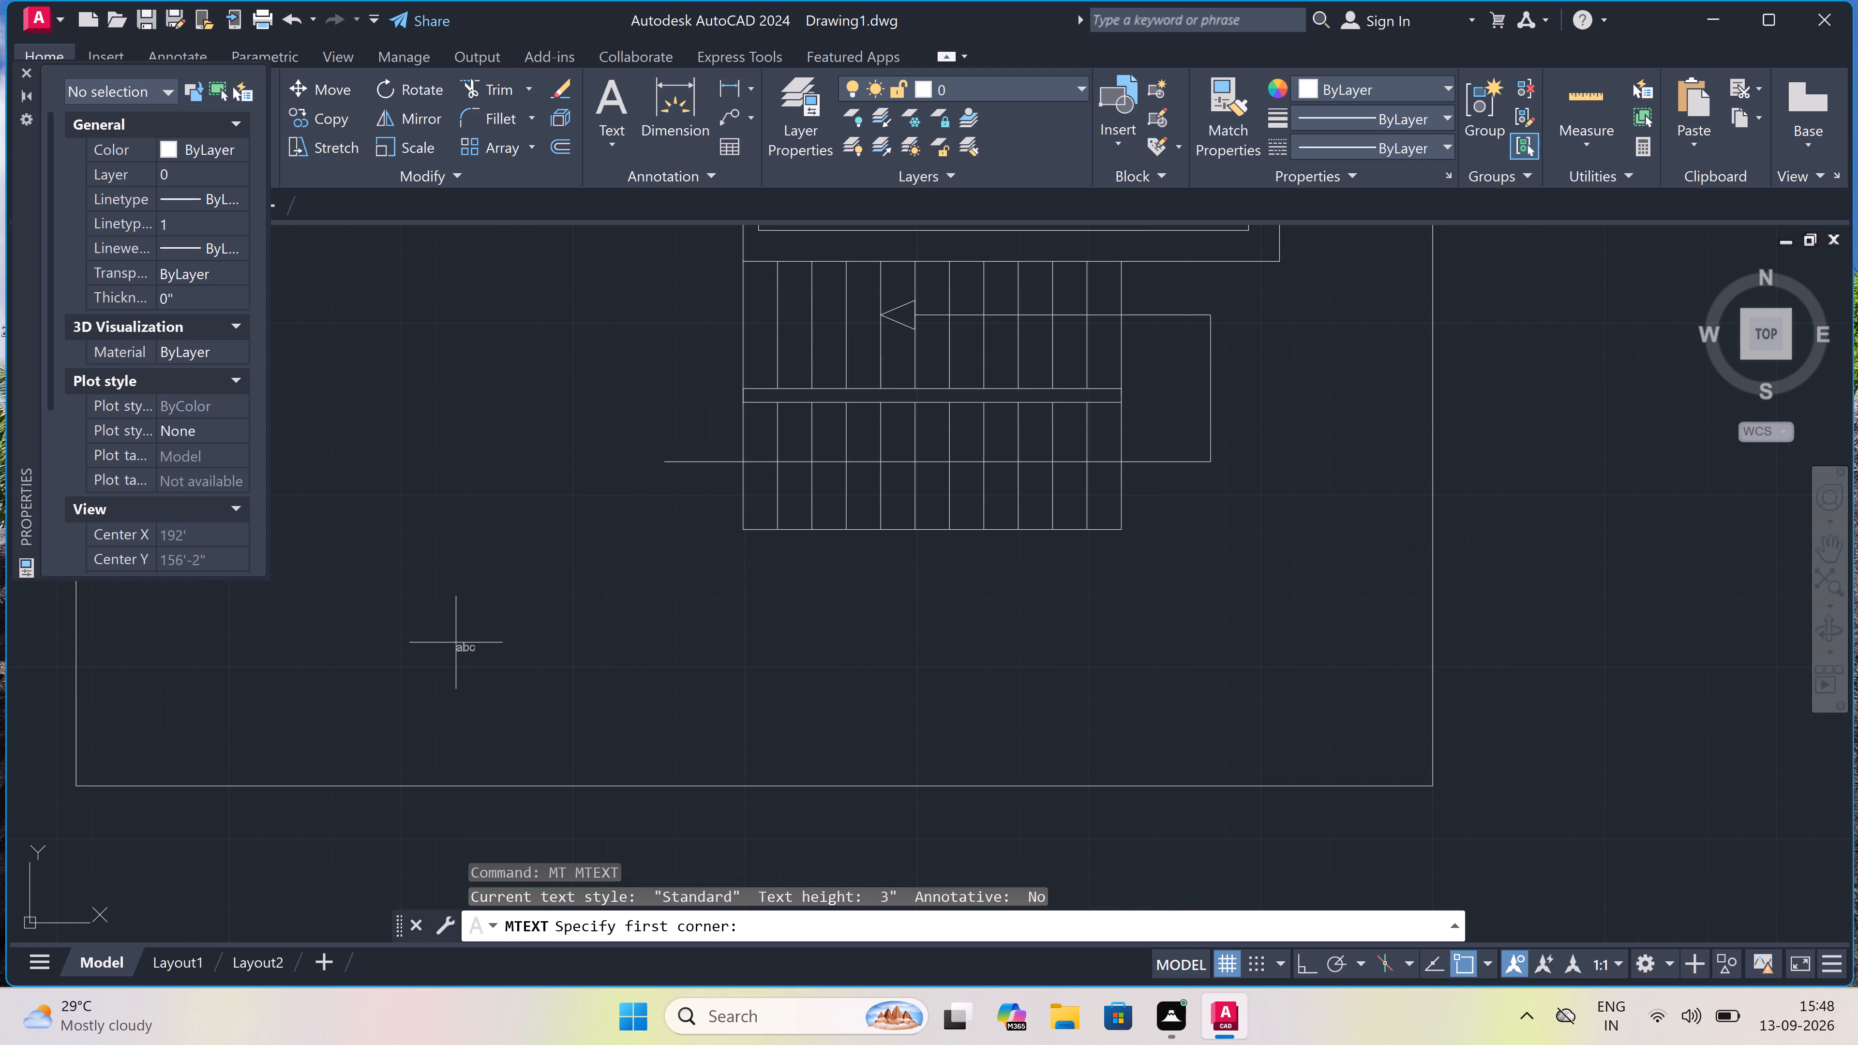
left_click_drag(371, 638, 403, 646)
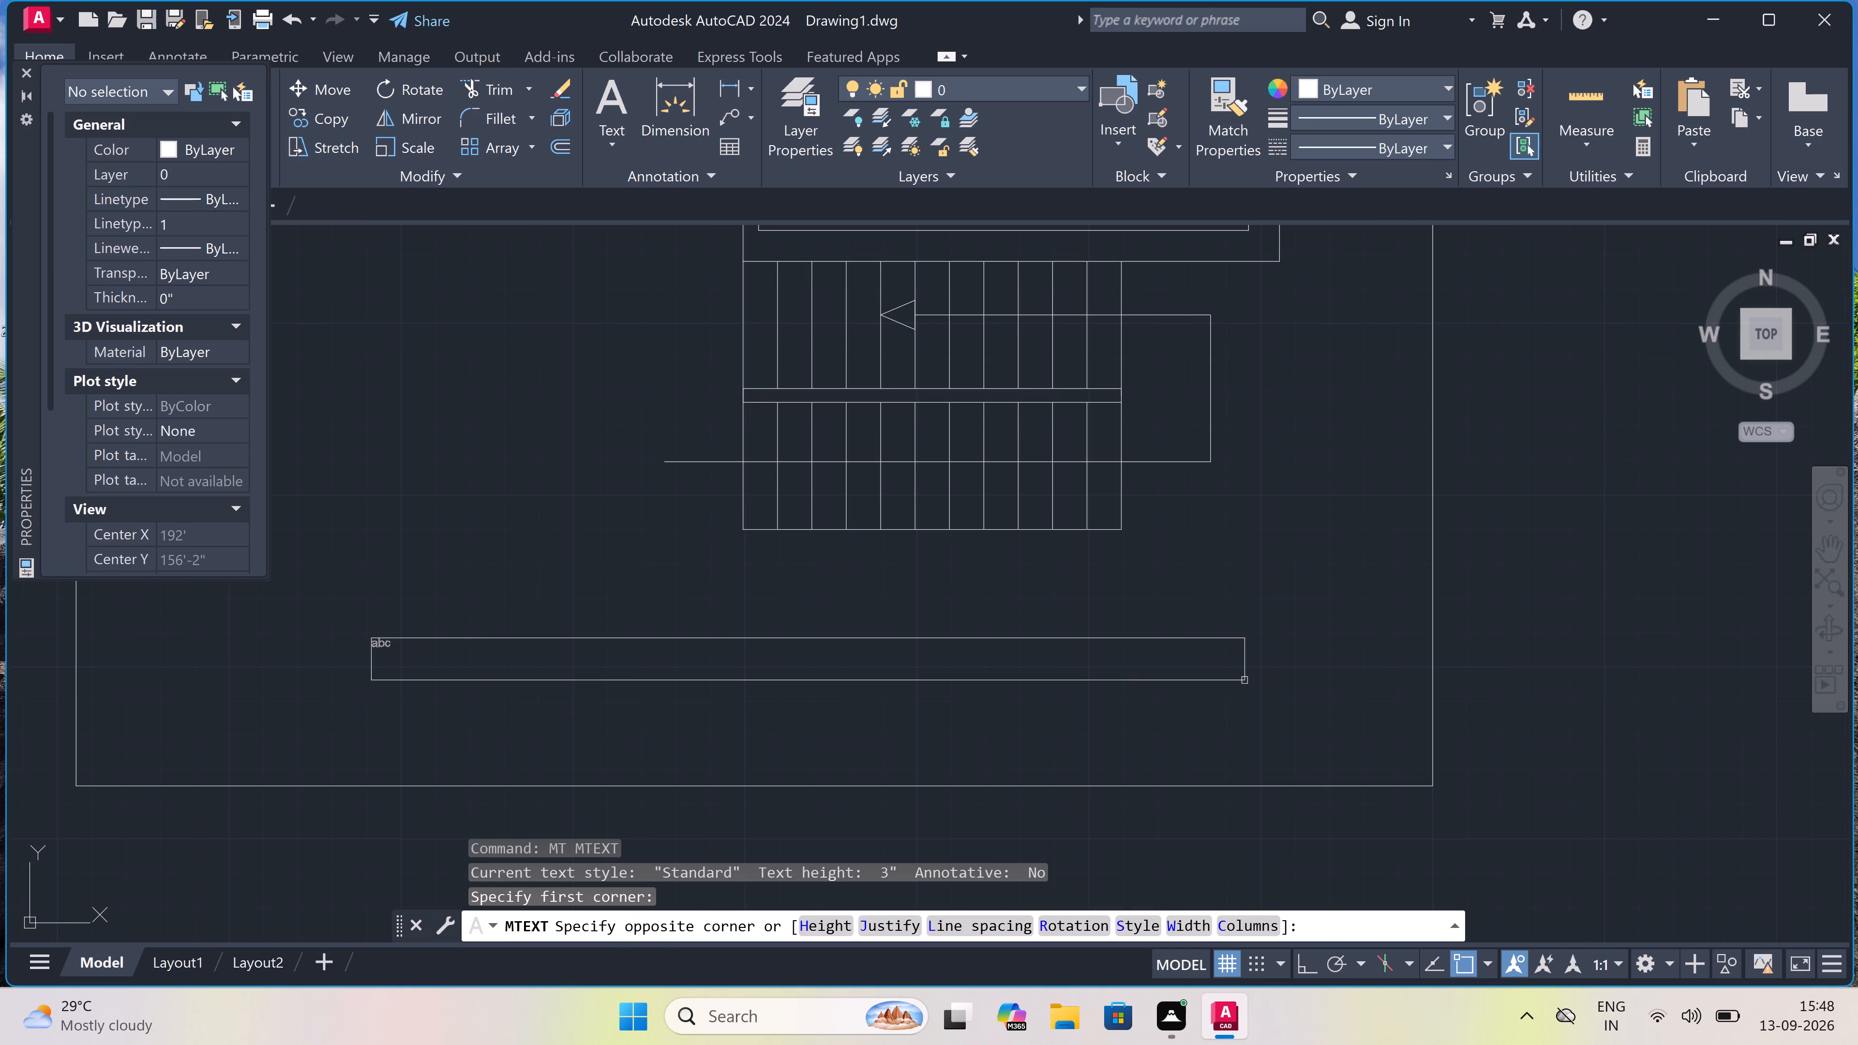
left_click(1283, 684)
type("GROUND FLOOR PLAN")
left_click(488, 517)
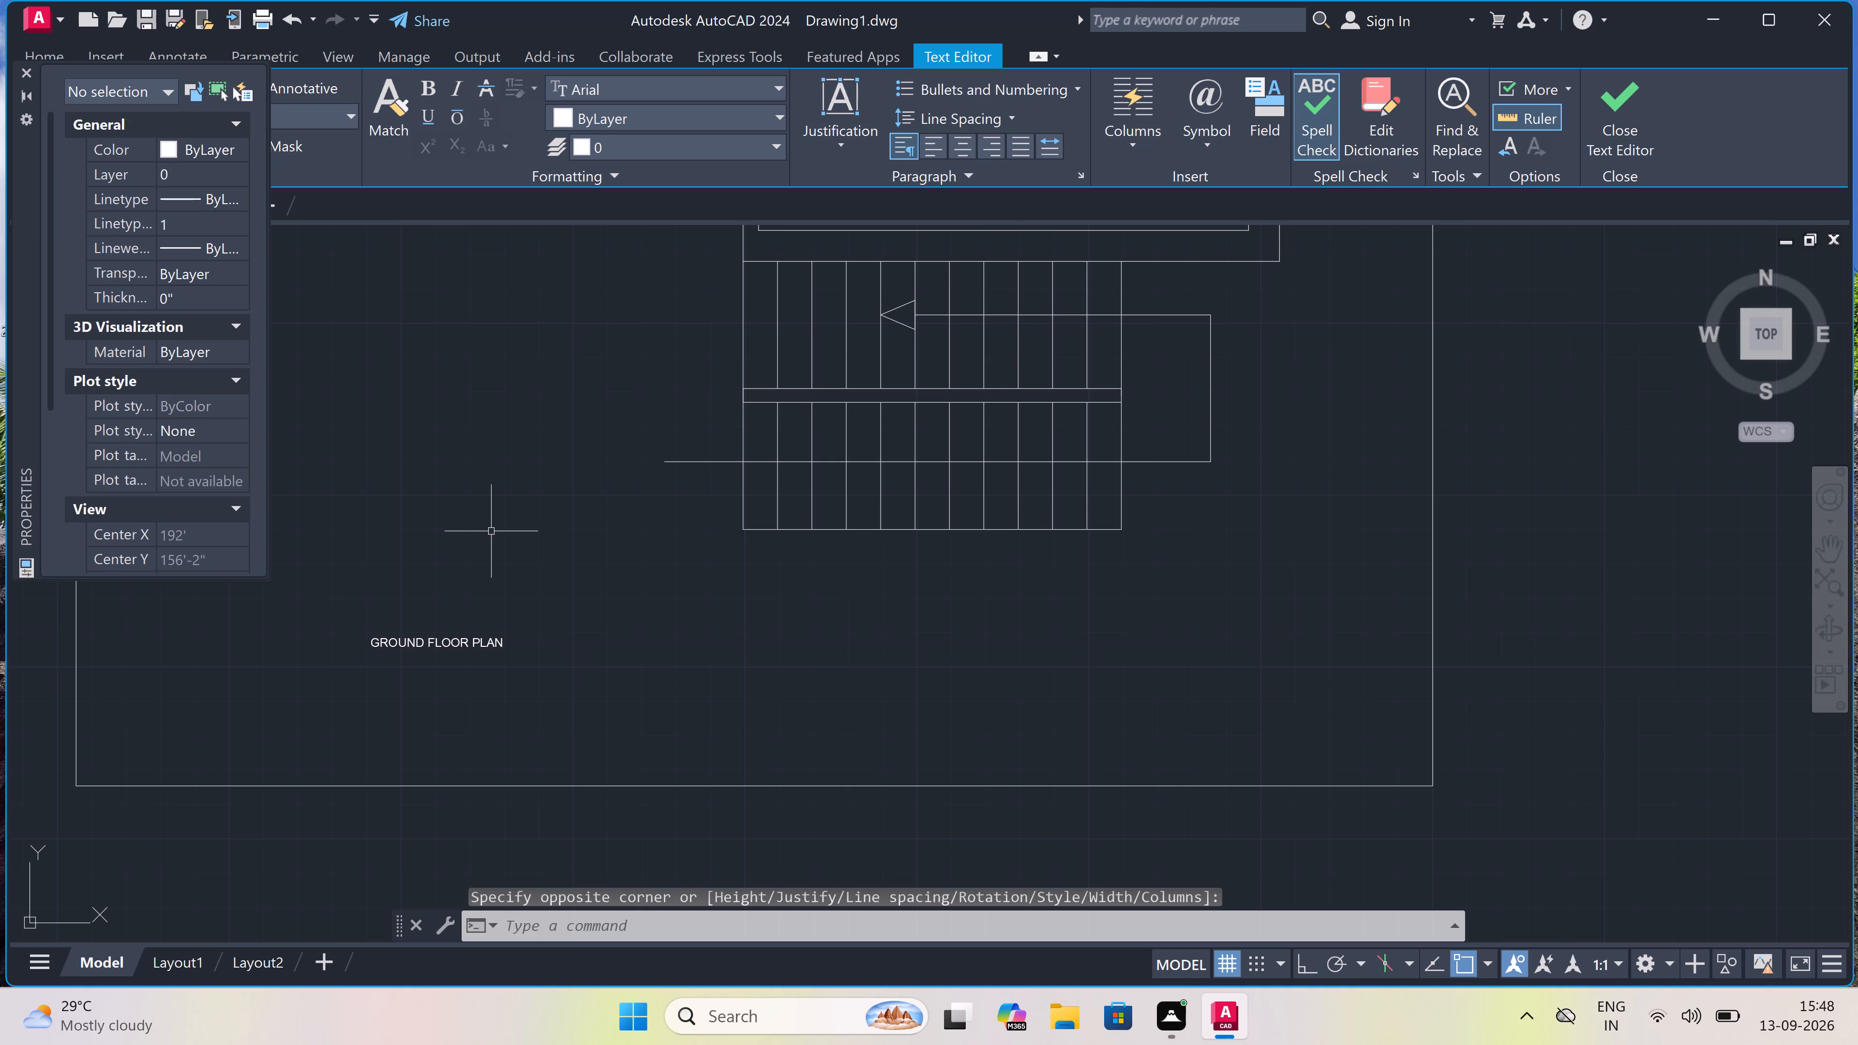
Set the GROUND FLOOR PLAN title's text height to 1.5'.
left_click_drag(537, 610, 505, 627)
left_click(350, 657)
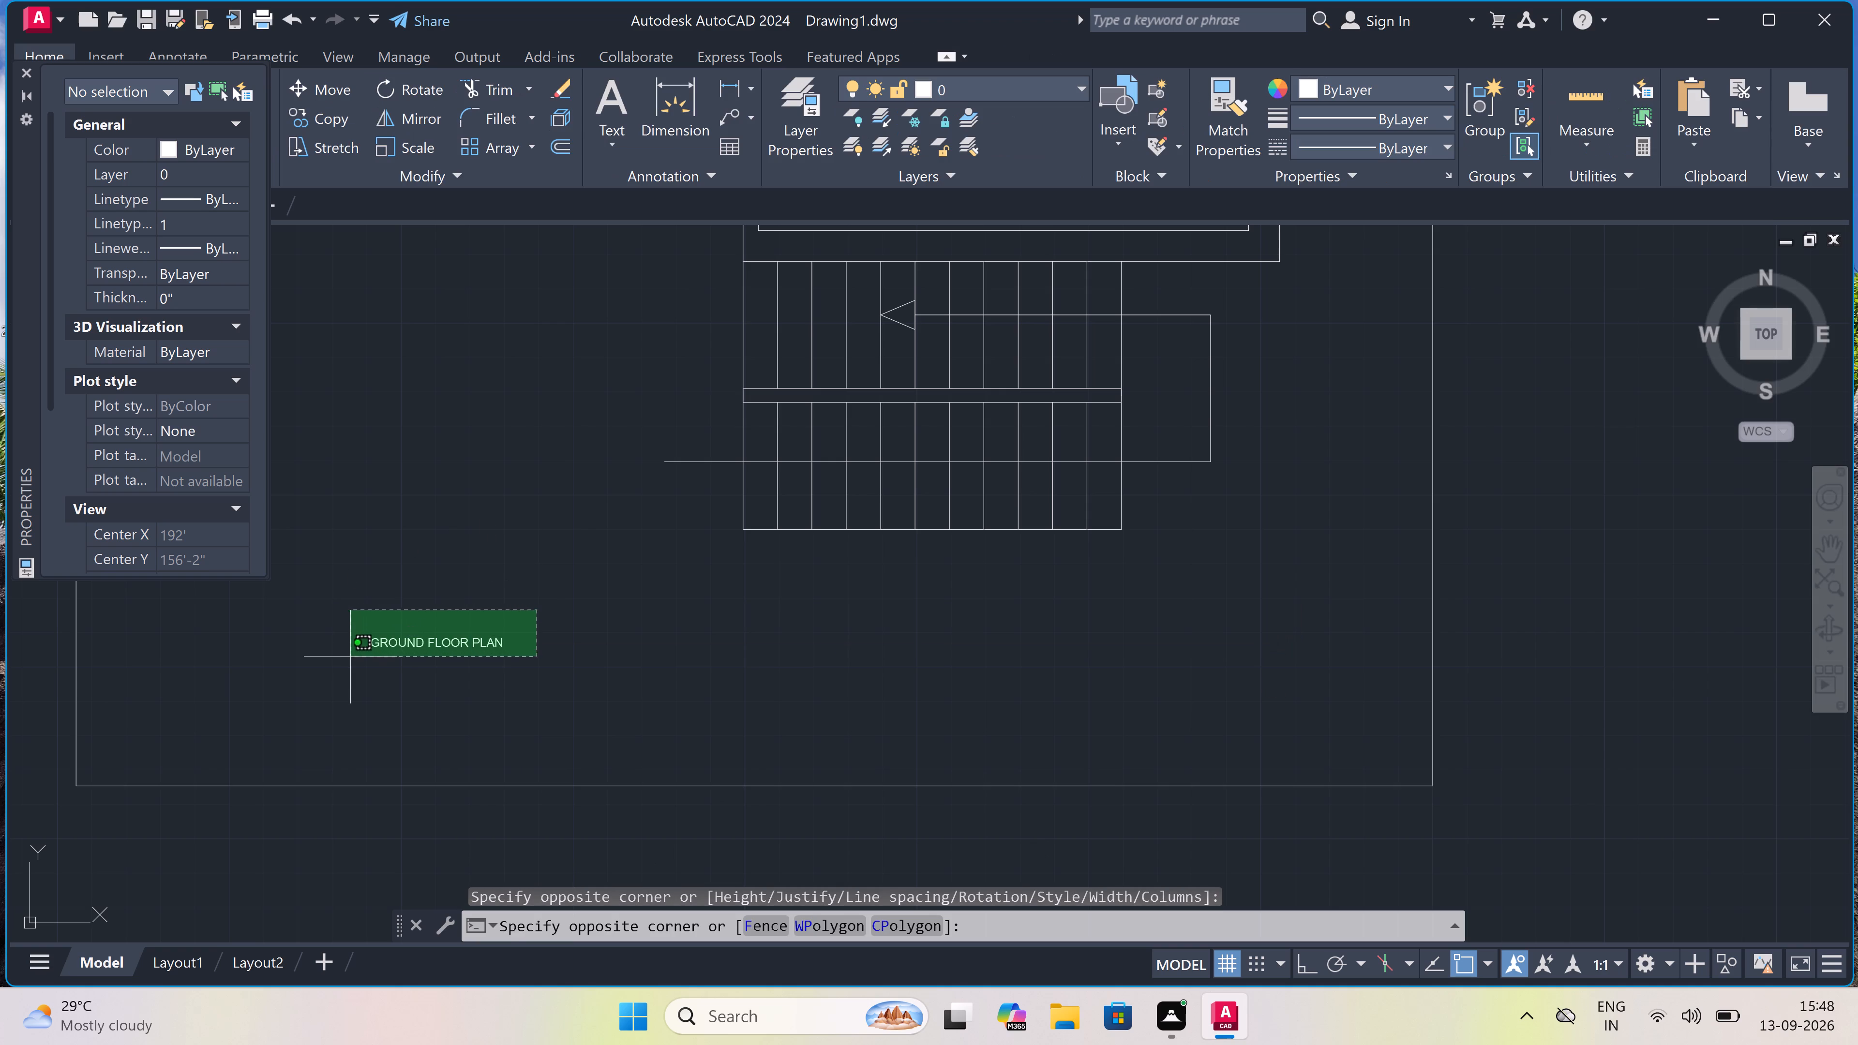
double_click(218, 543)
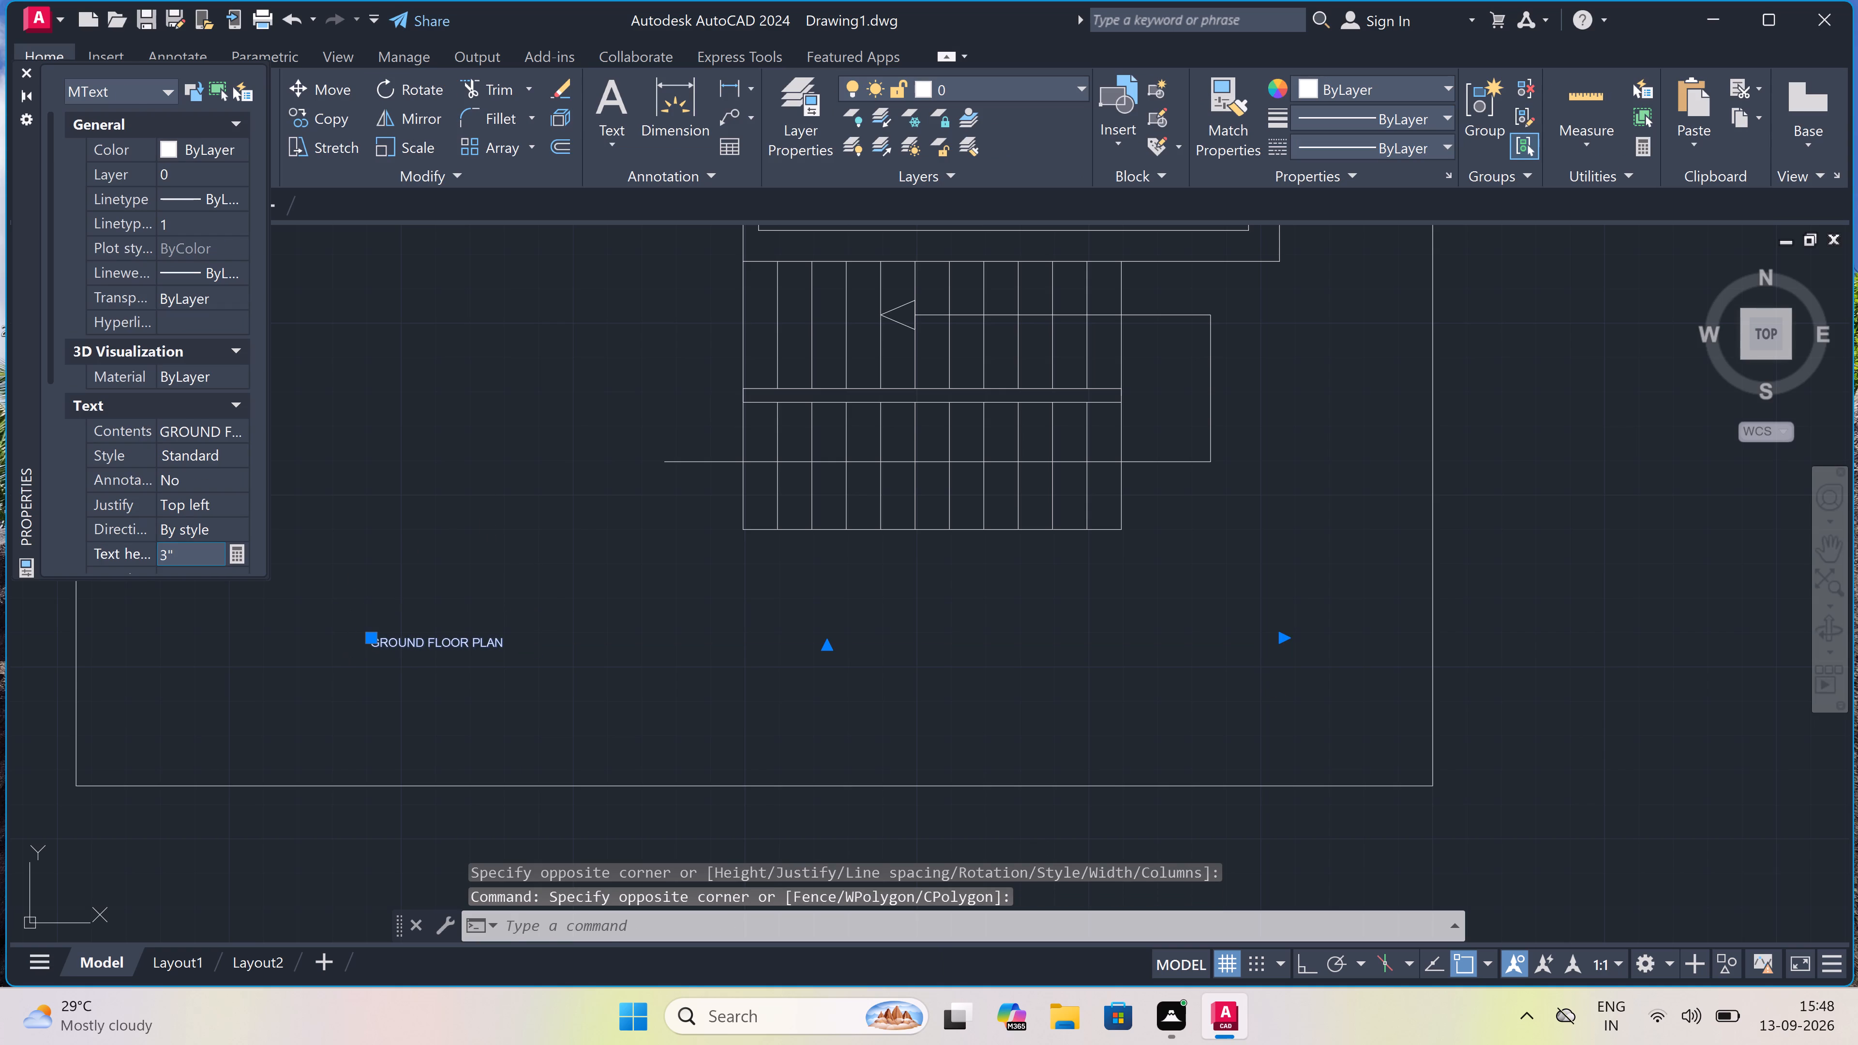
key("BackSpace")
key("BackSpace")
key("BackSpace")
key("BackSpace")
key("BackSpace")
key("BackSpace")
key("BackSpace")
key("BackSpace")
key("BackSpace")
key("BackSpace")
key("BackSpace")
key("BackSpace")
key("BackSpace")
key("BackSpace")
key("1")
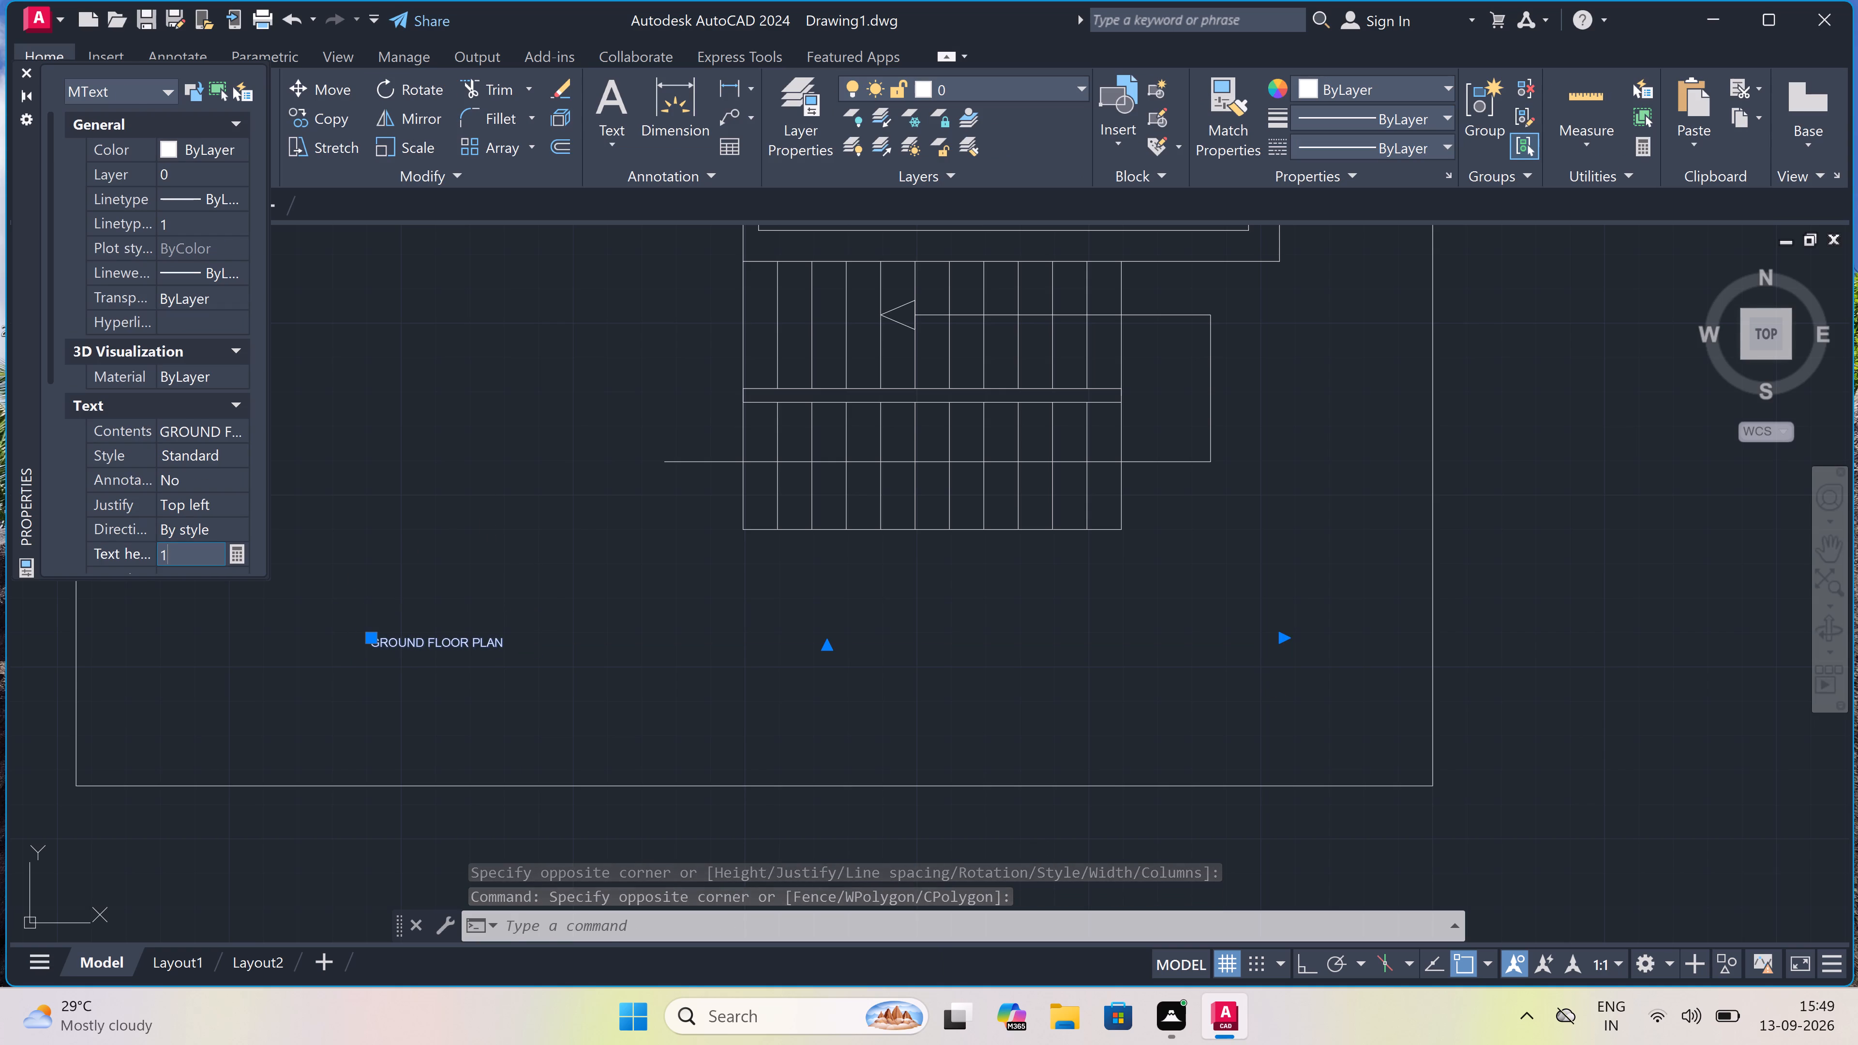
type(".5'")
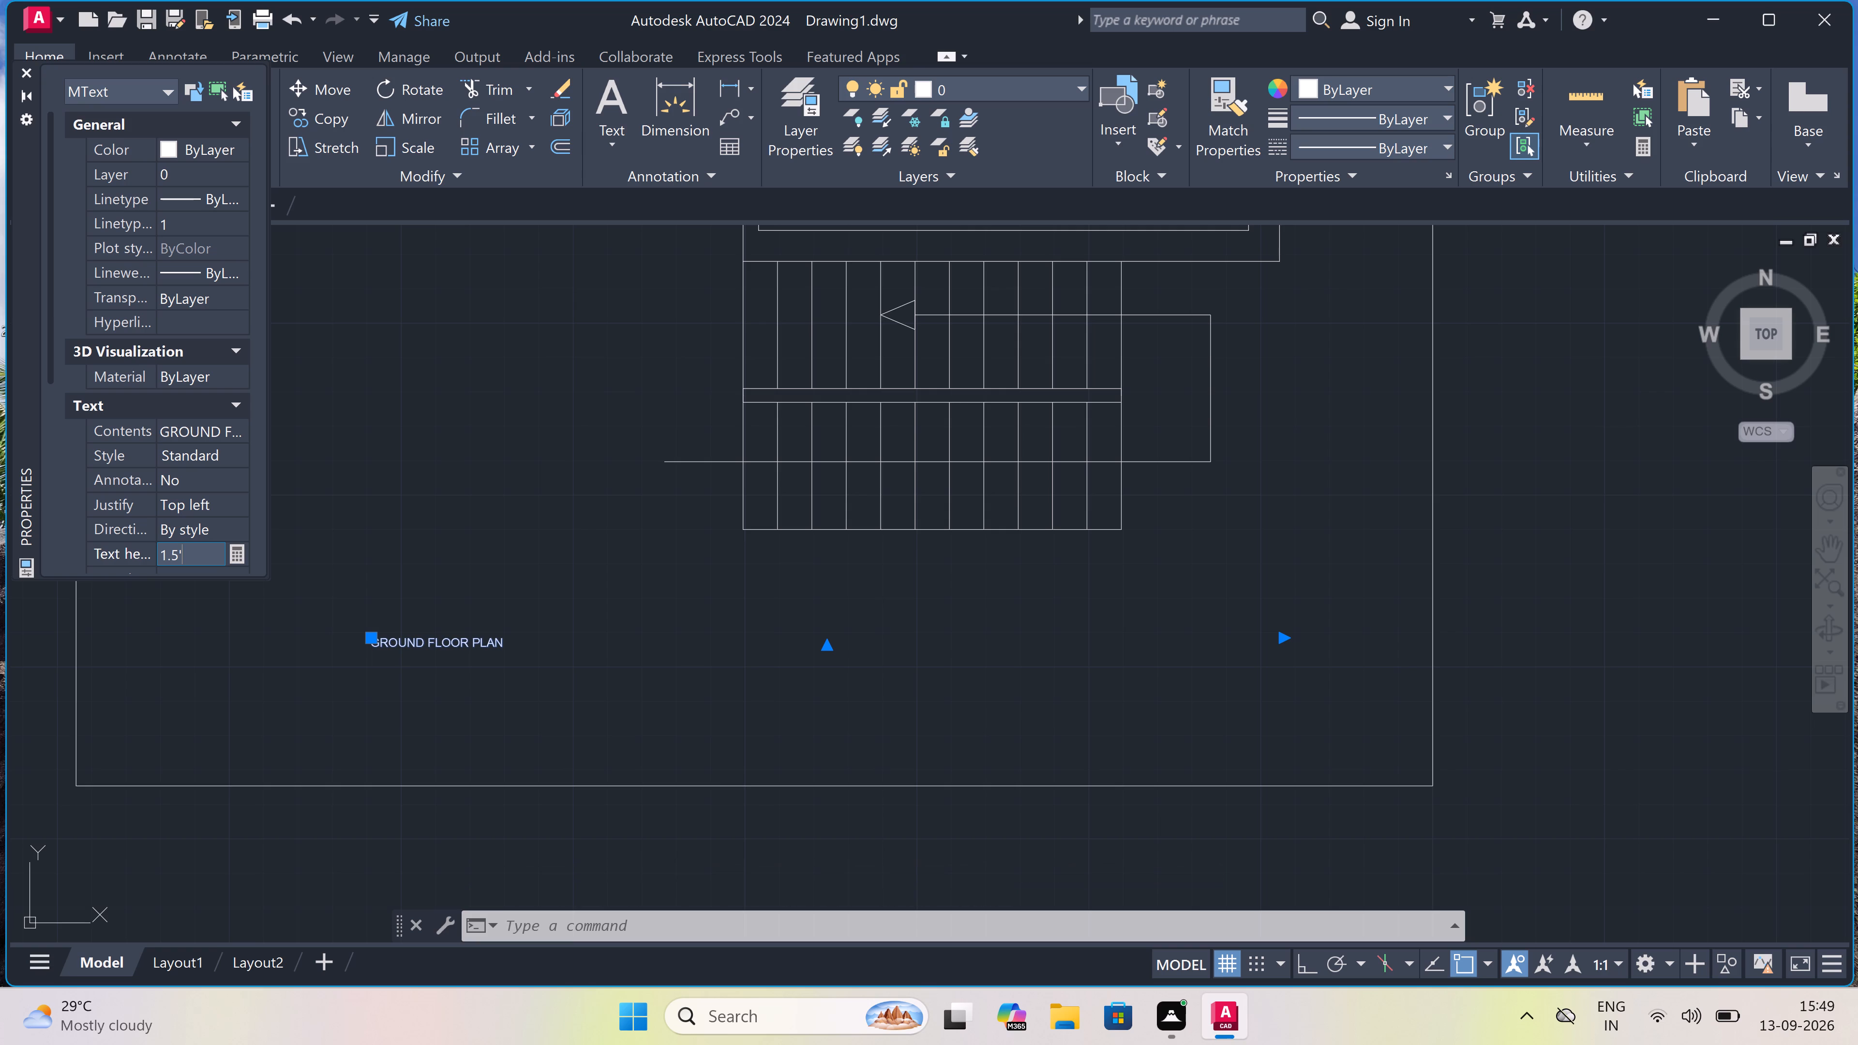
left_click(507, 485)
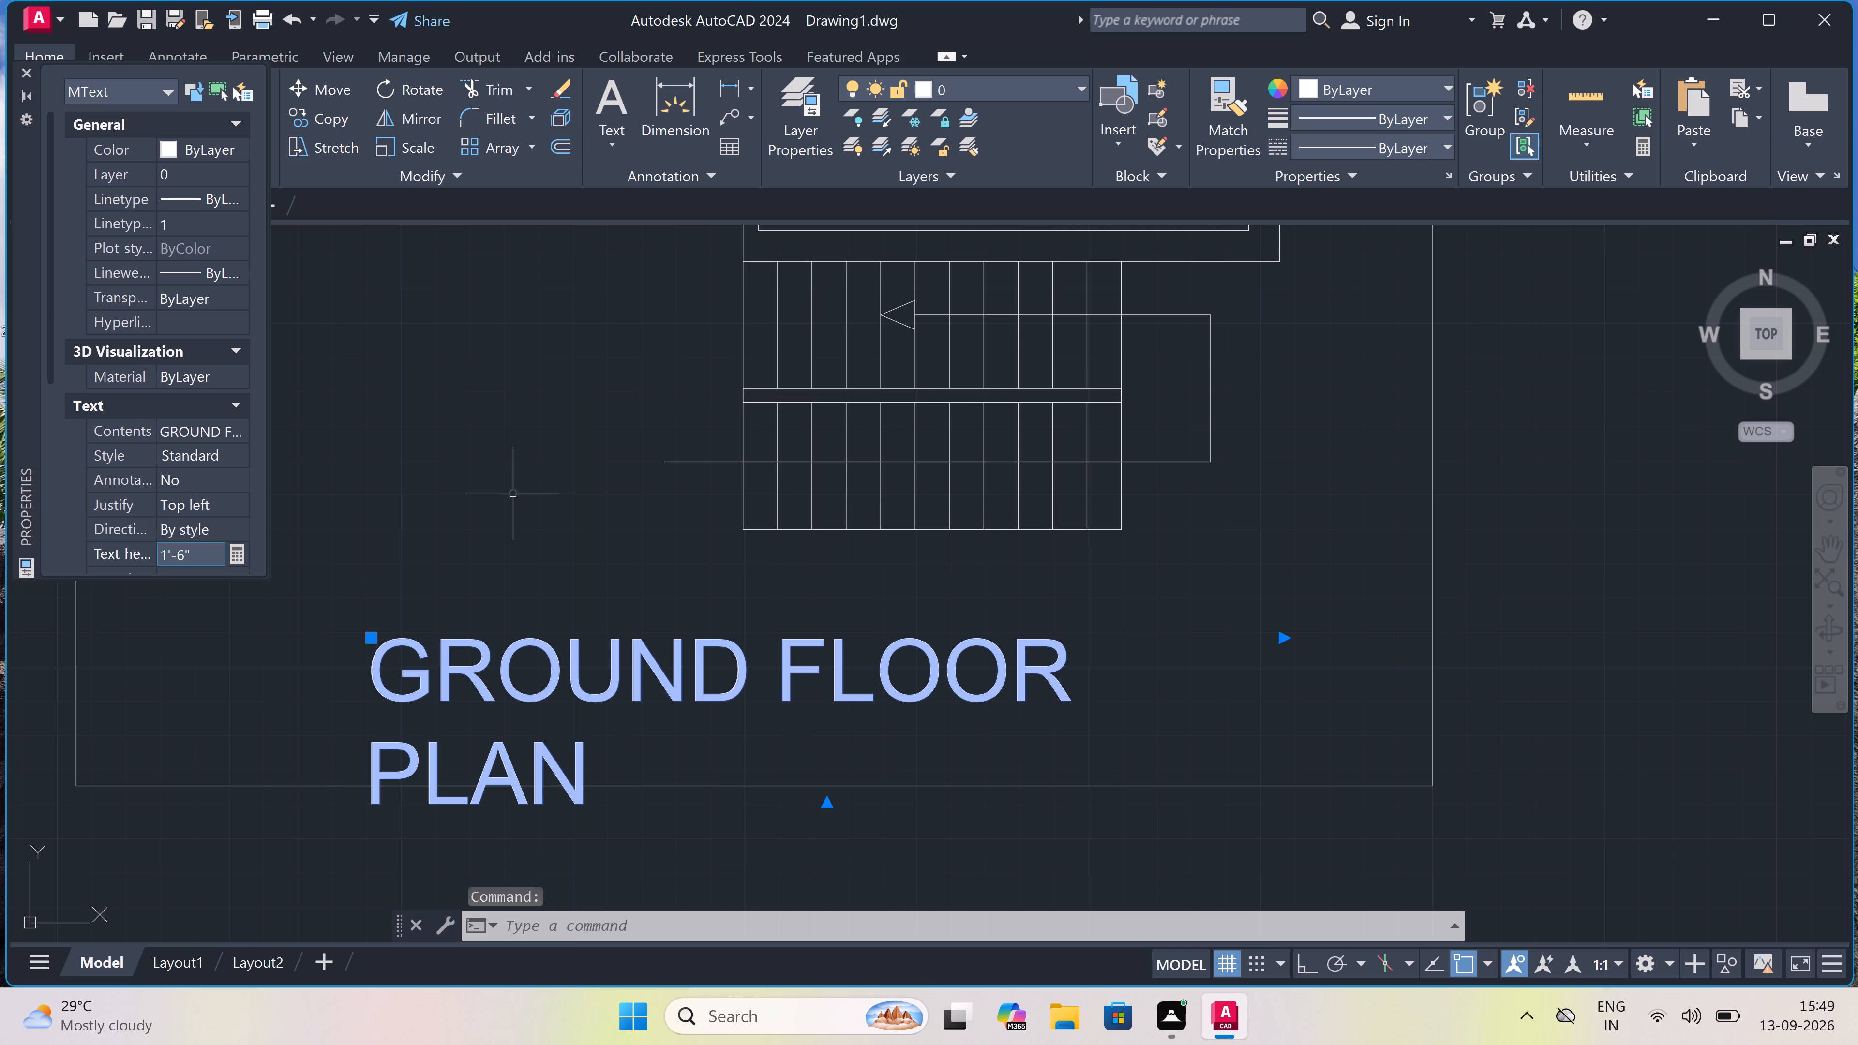
Set the GROUND FLOOR PLAN title's text height to 1' and deselect it.
left_click(210, 543)
key("BackSpace")
key("BackSpace")
key("BackSpace")
key("BackSpace")
key("BackSpace")
key("BackSpace")
key("BackSpace")
key("BackSpace")
key("BackSpace")
key("BackSpace")
key("BackSpace")
key("BackSpace")
type("1'")
left_click(395, 496)
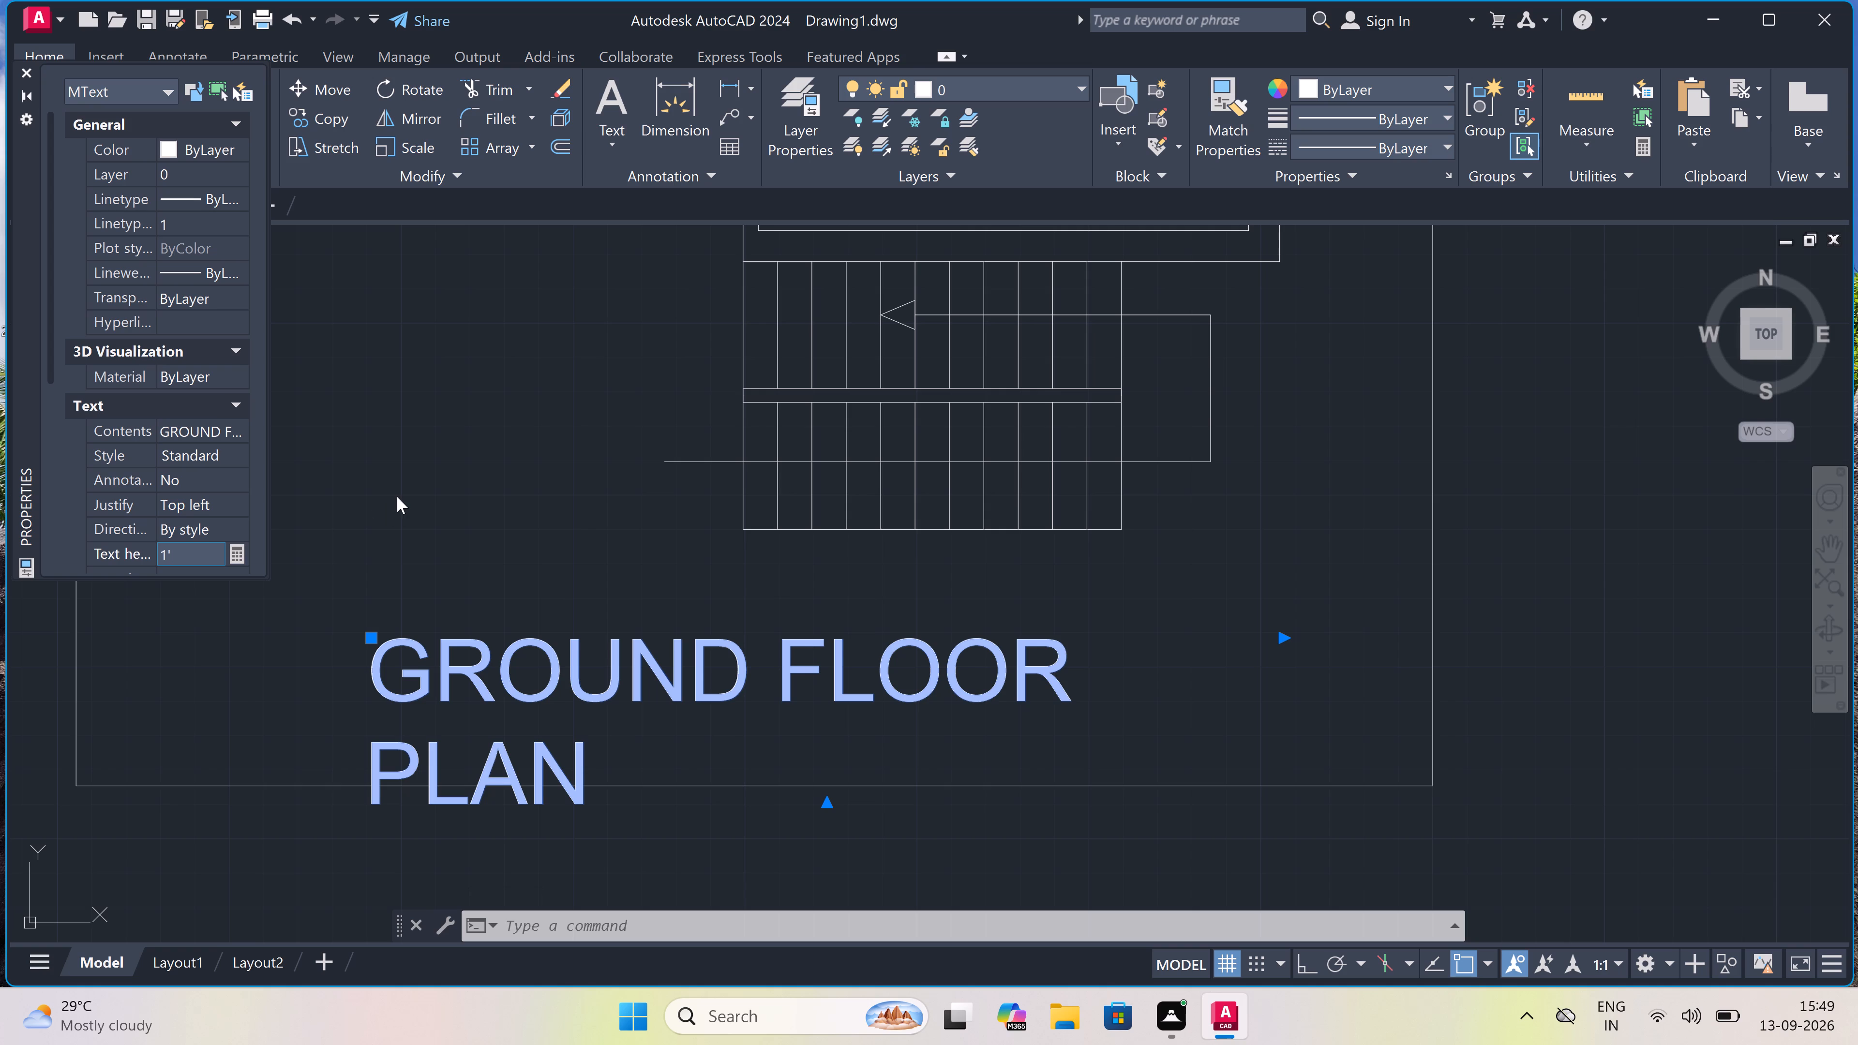
key("Escape")
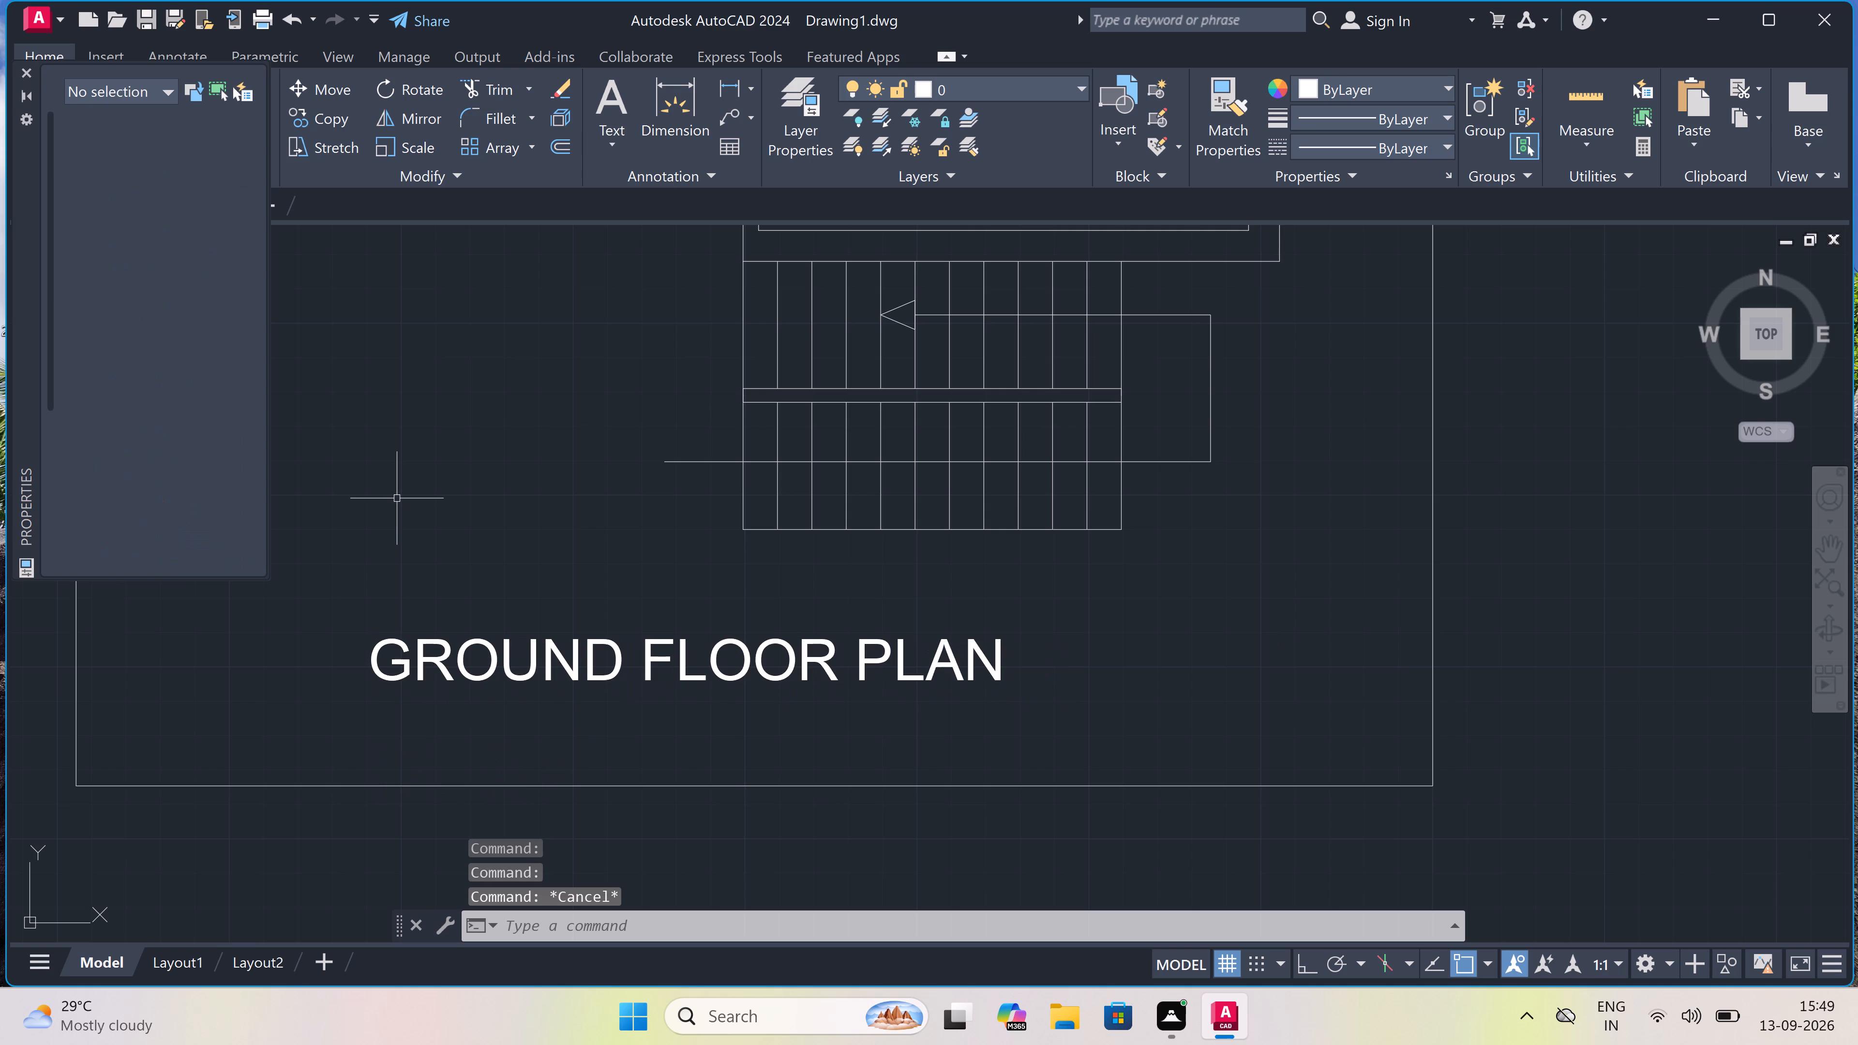
Draw a horizontal line about 15'-6" long just beneath the GROUND FLOOR PLAN title as its underline, with Ortho on.
type("L")
key("space")
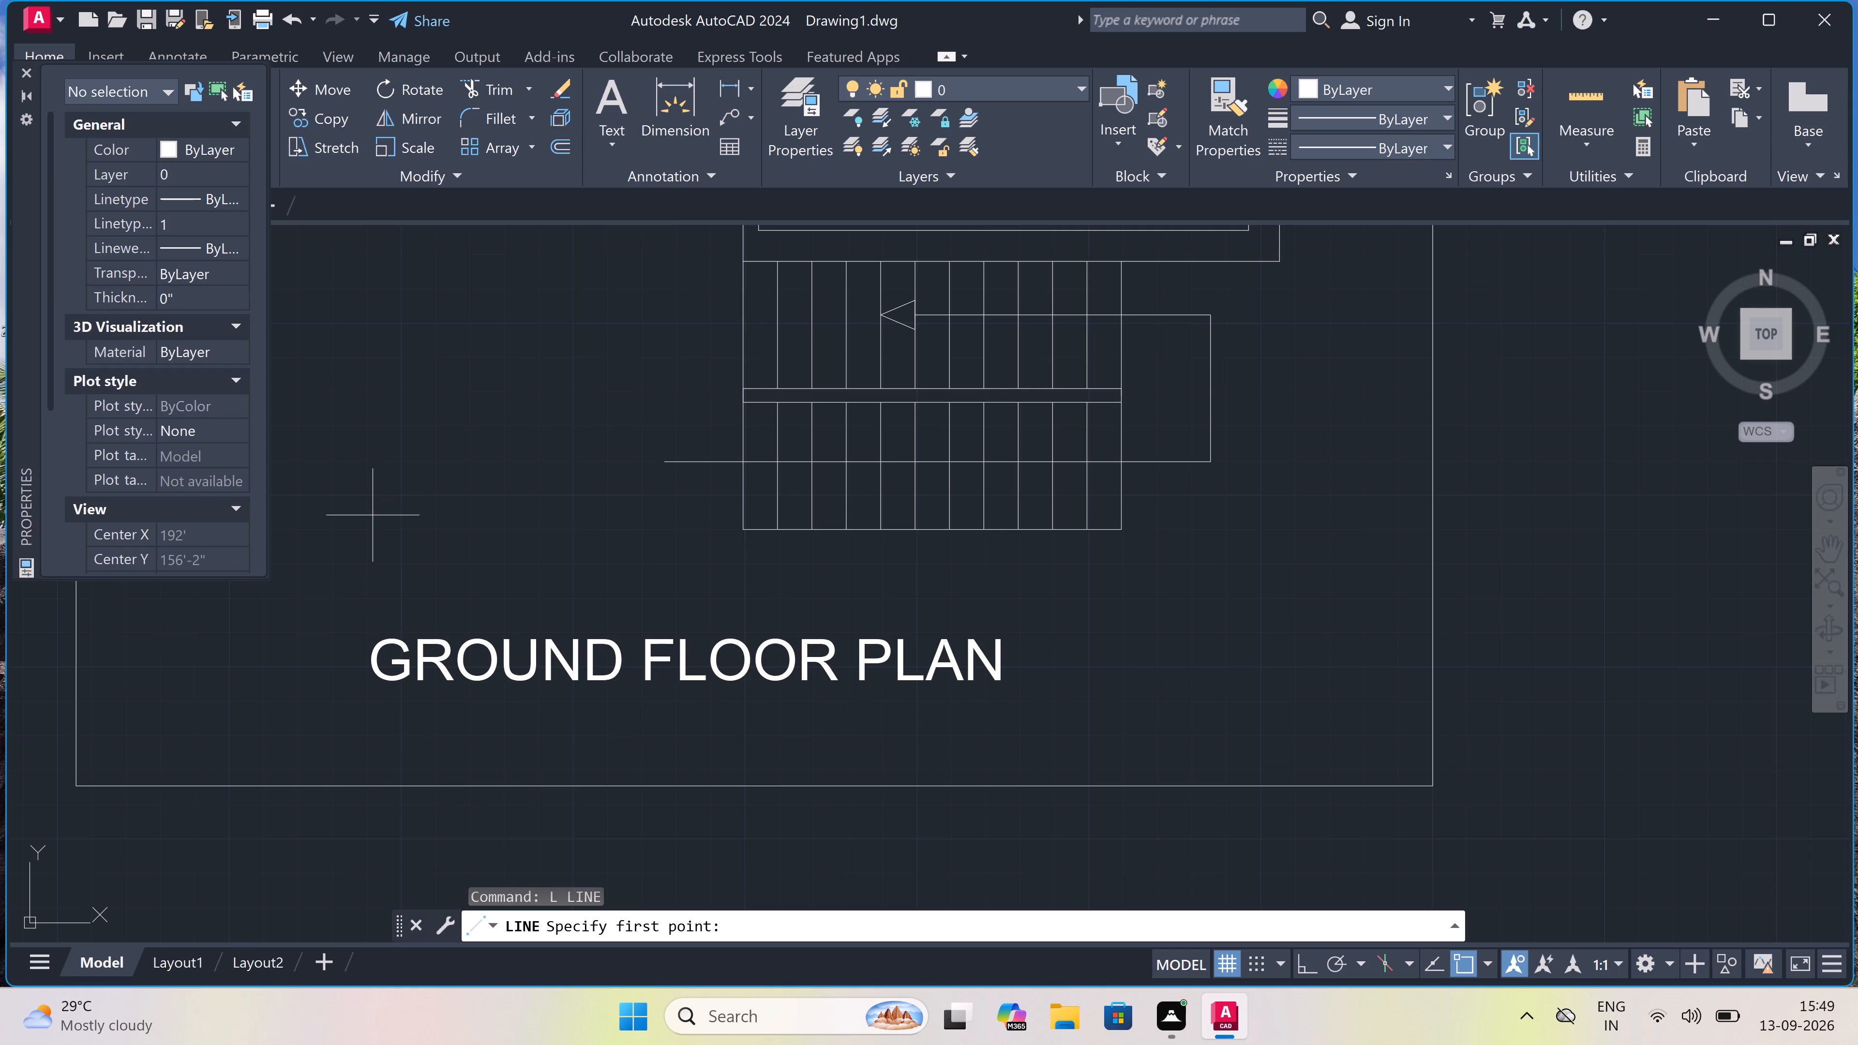
scroll(364, 685, "up", 6)
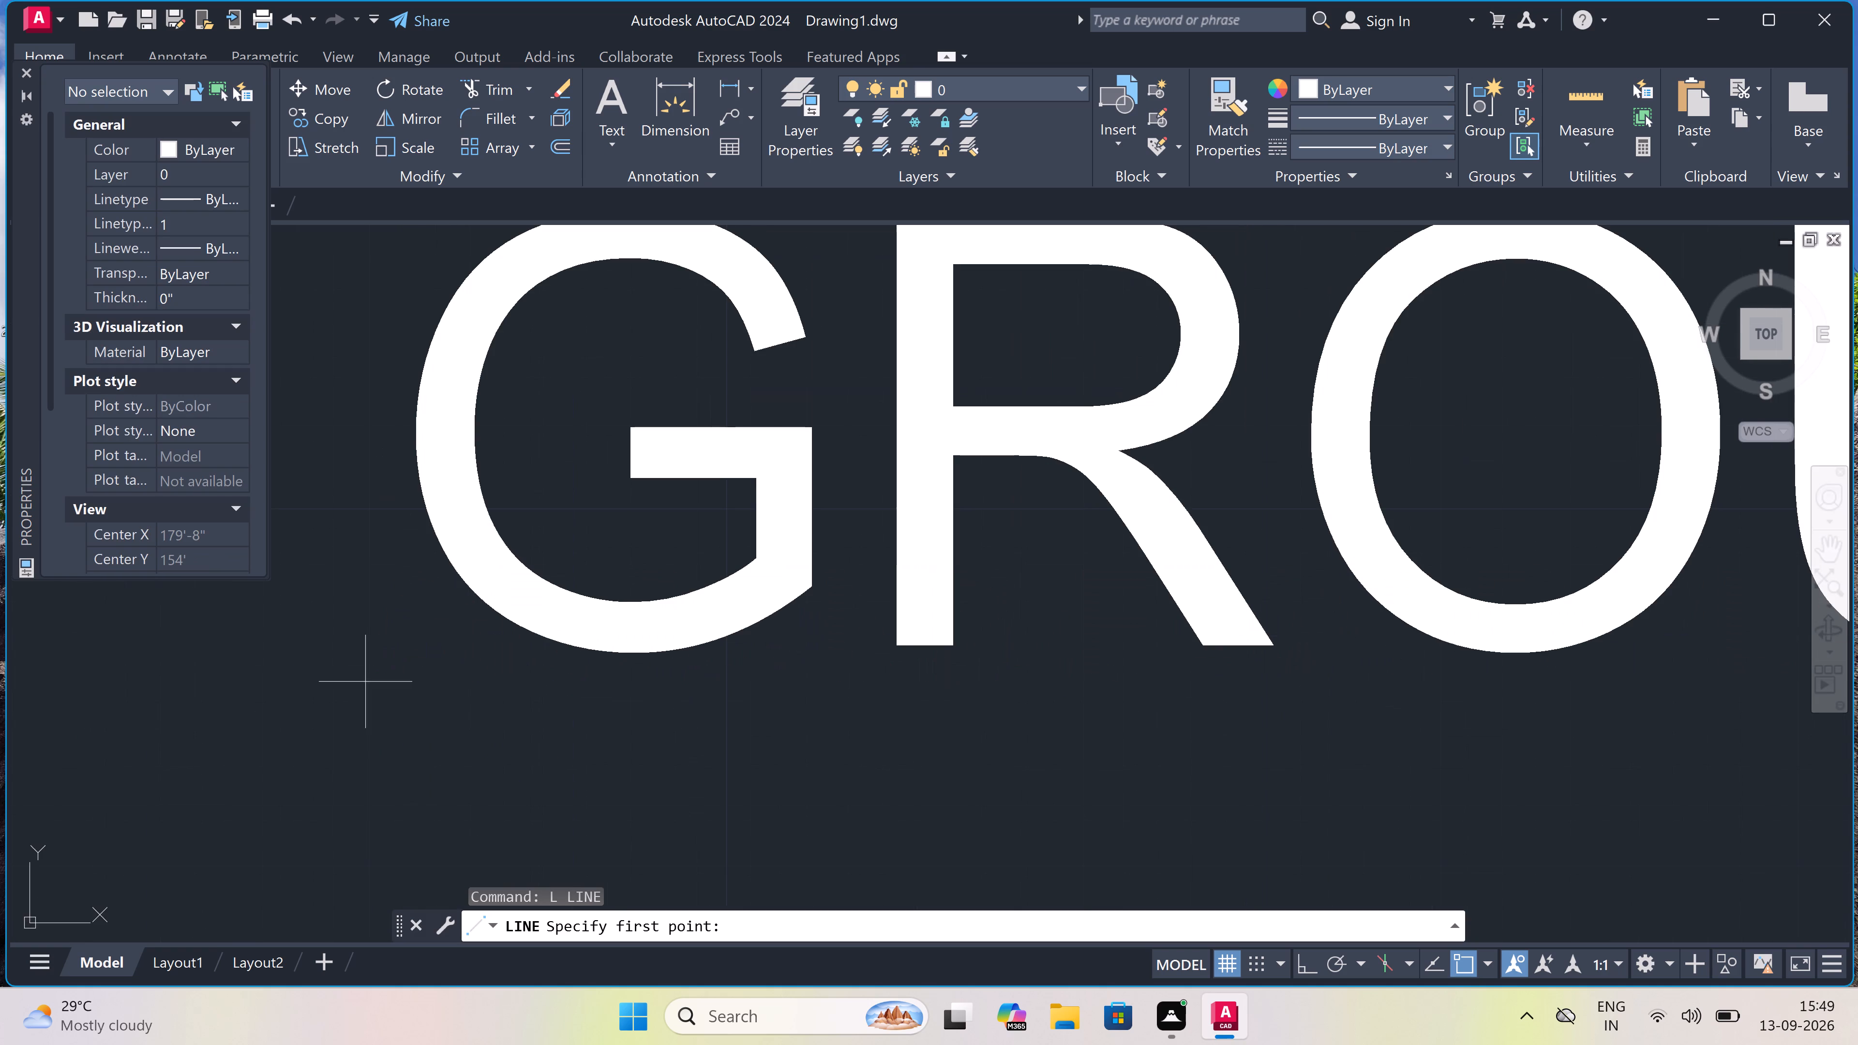
scroll(437, 712, "up", 3)
scroll(361, 688, "up", 3)
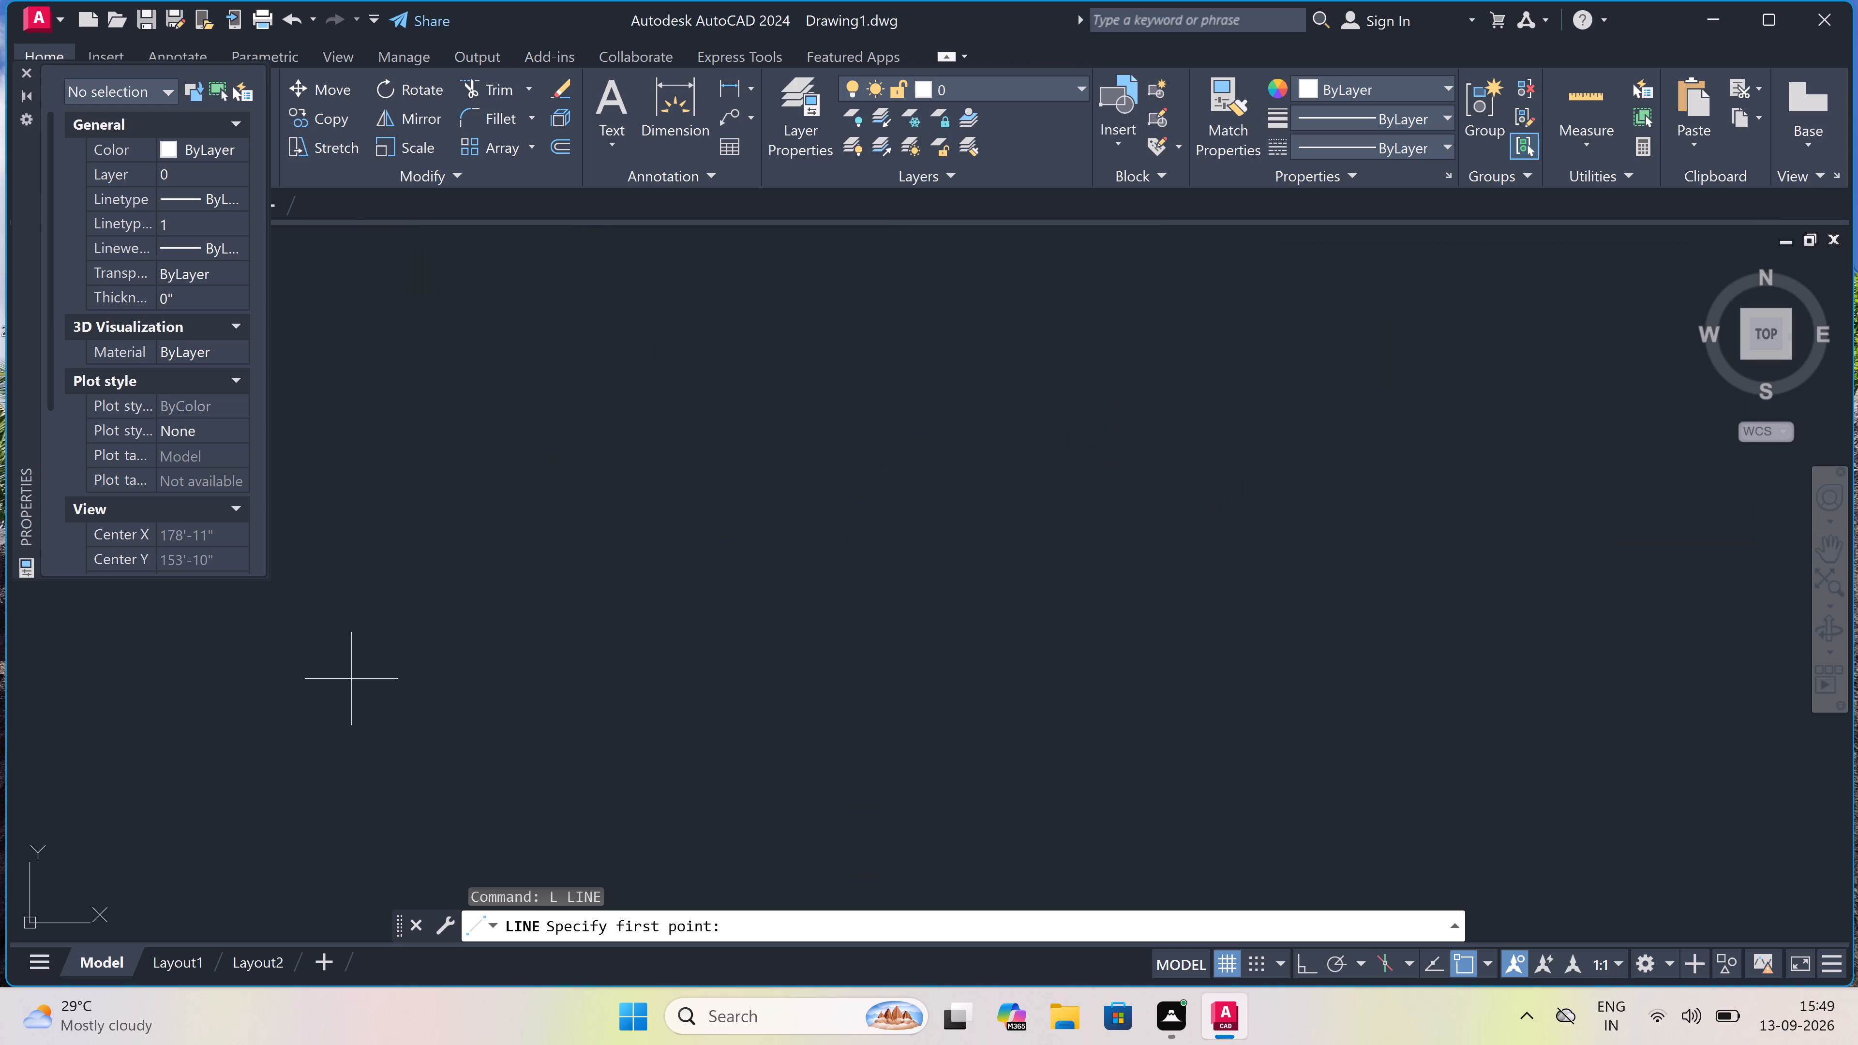
left_click(305, 663)
scroll(494, 673, "down", 5)
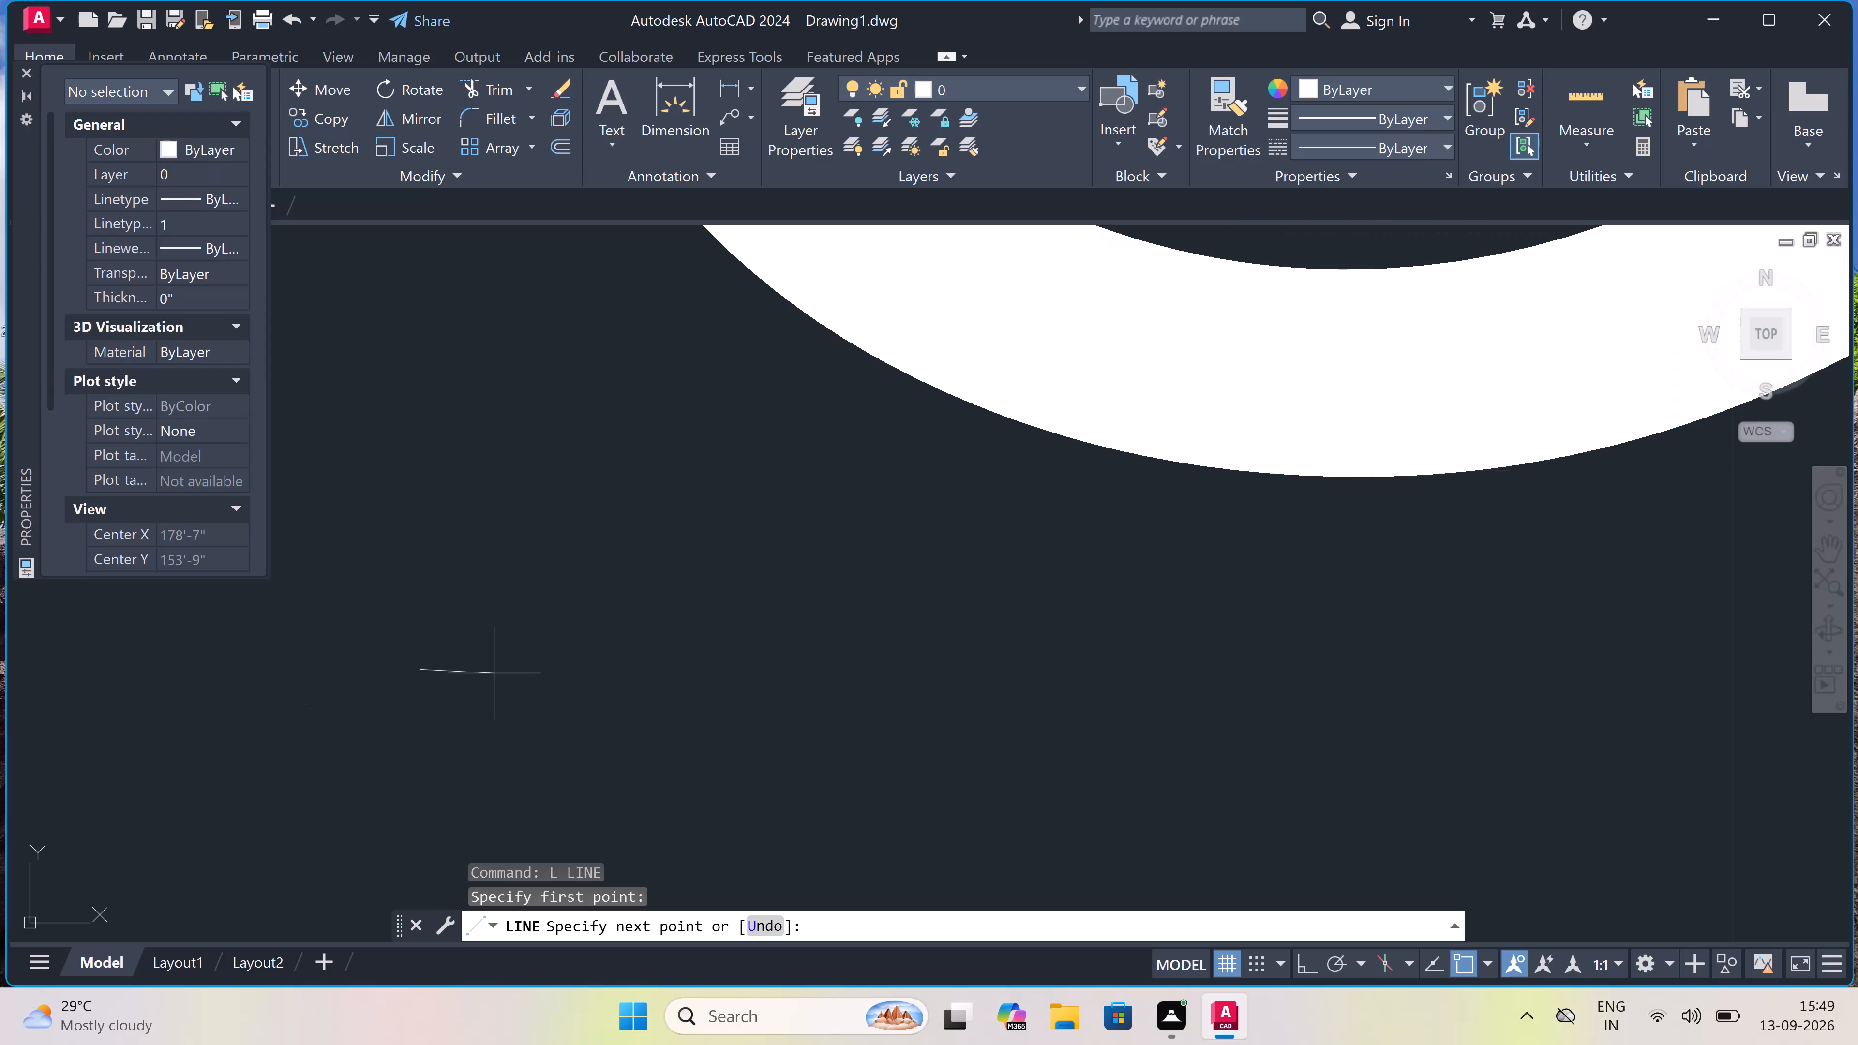
key("F8")
scroll(493, 669, "down", 7)
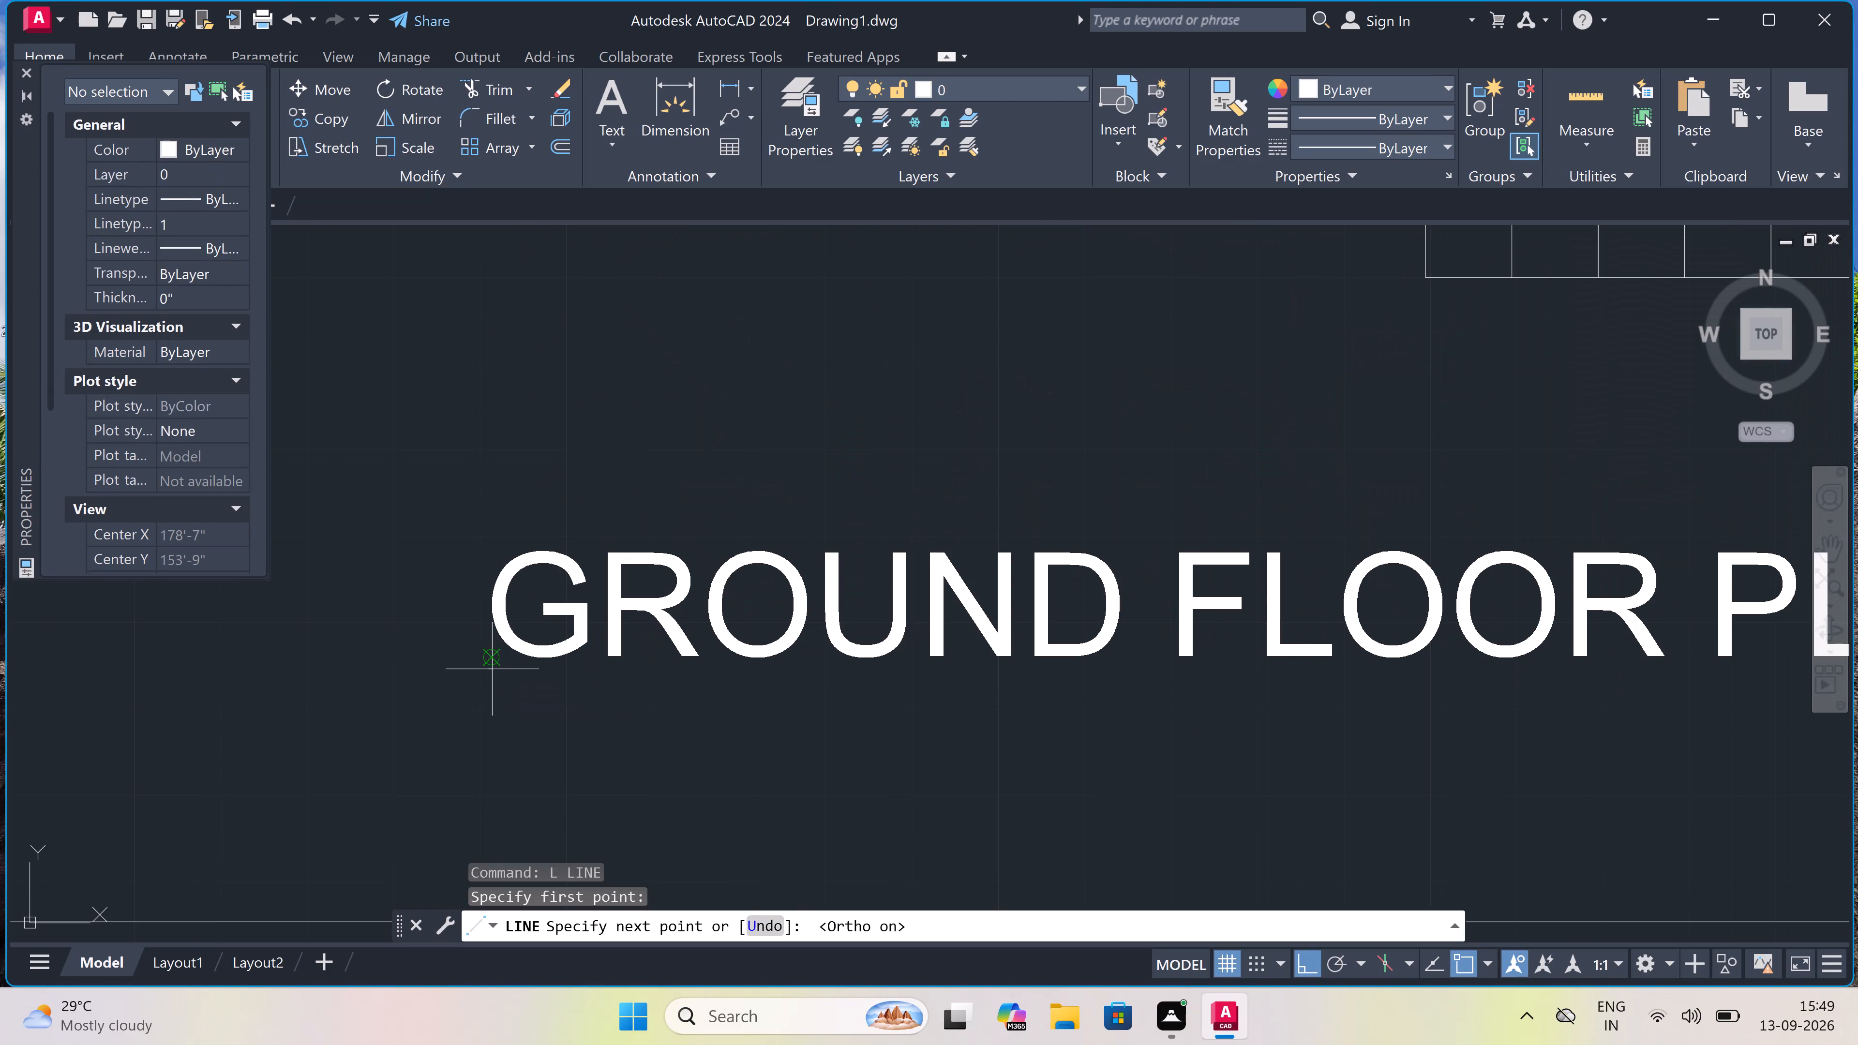
scroll(680, 670, "down", 4)
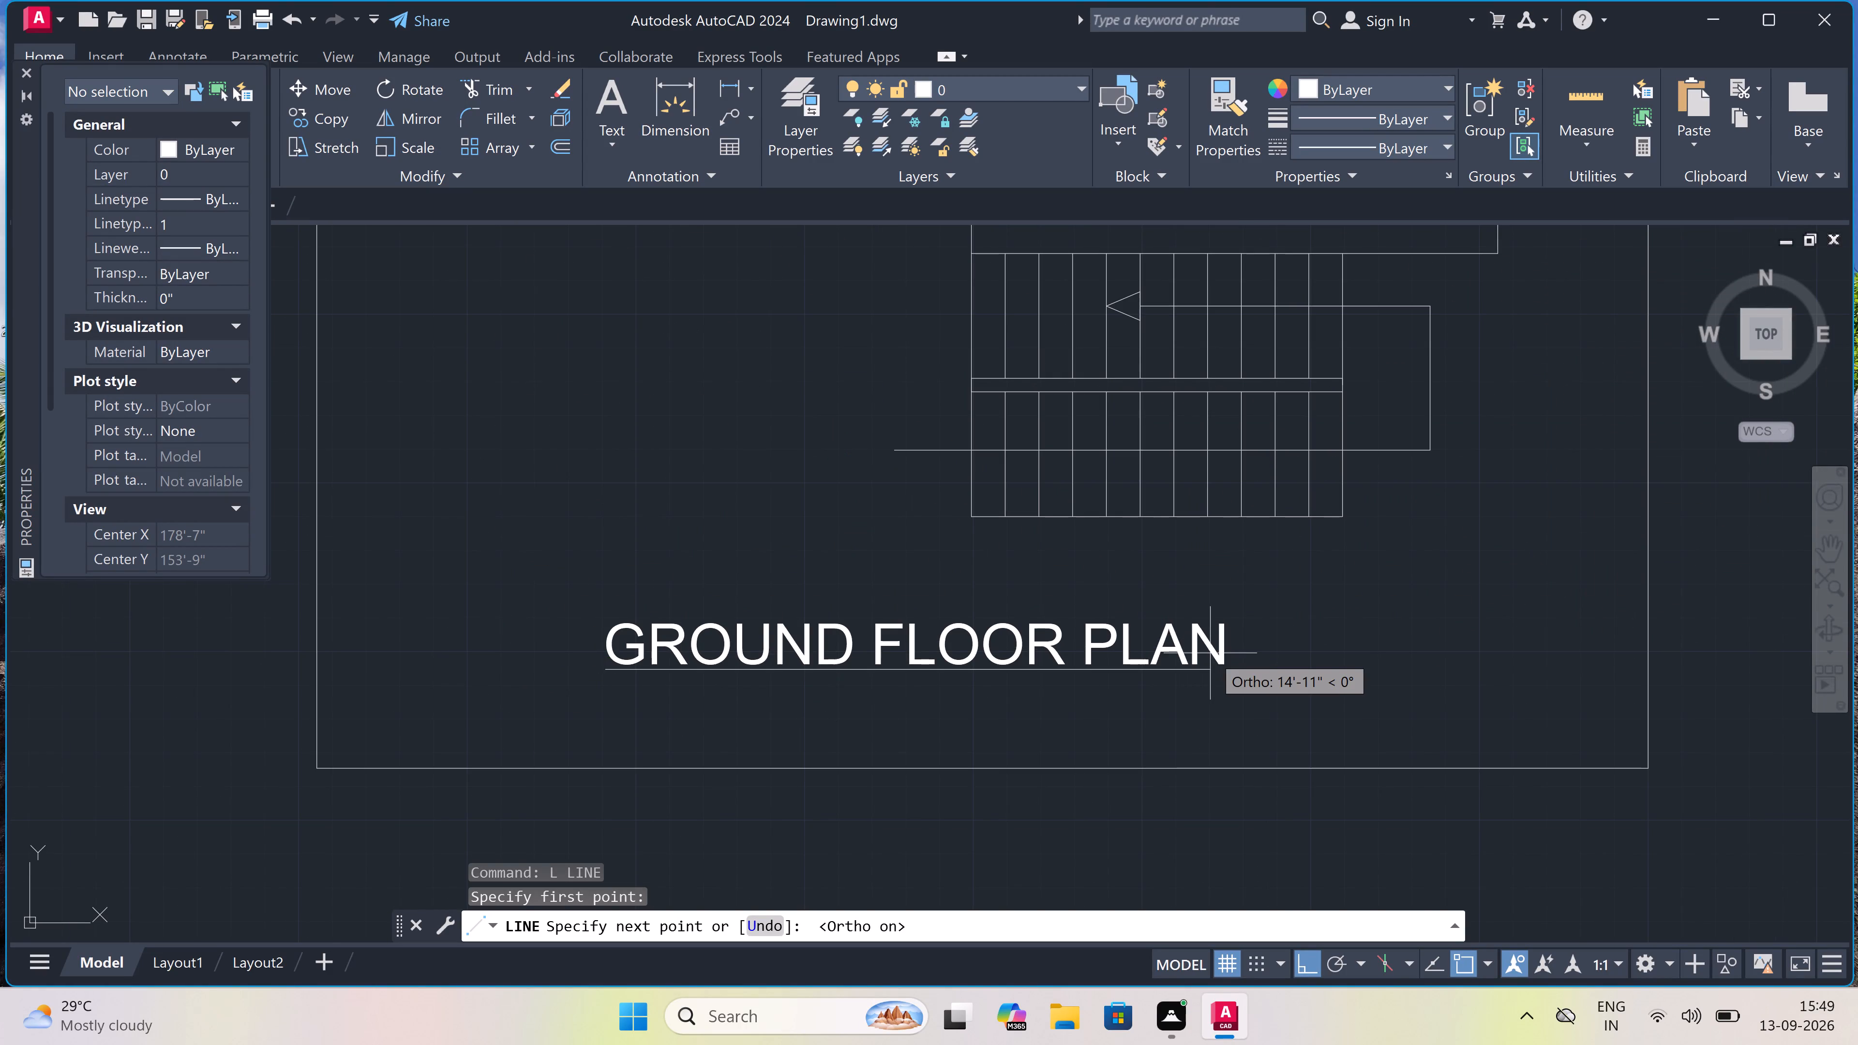
scroll(1209, 654, "up", 4)
scroll(1280, 710, "up", 2)
scroll(1254, 668, "up", 3)
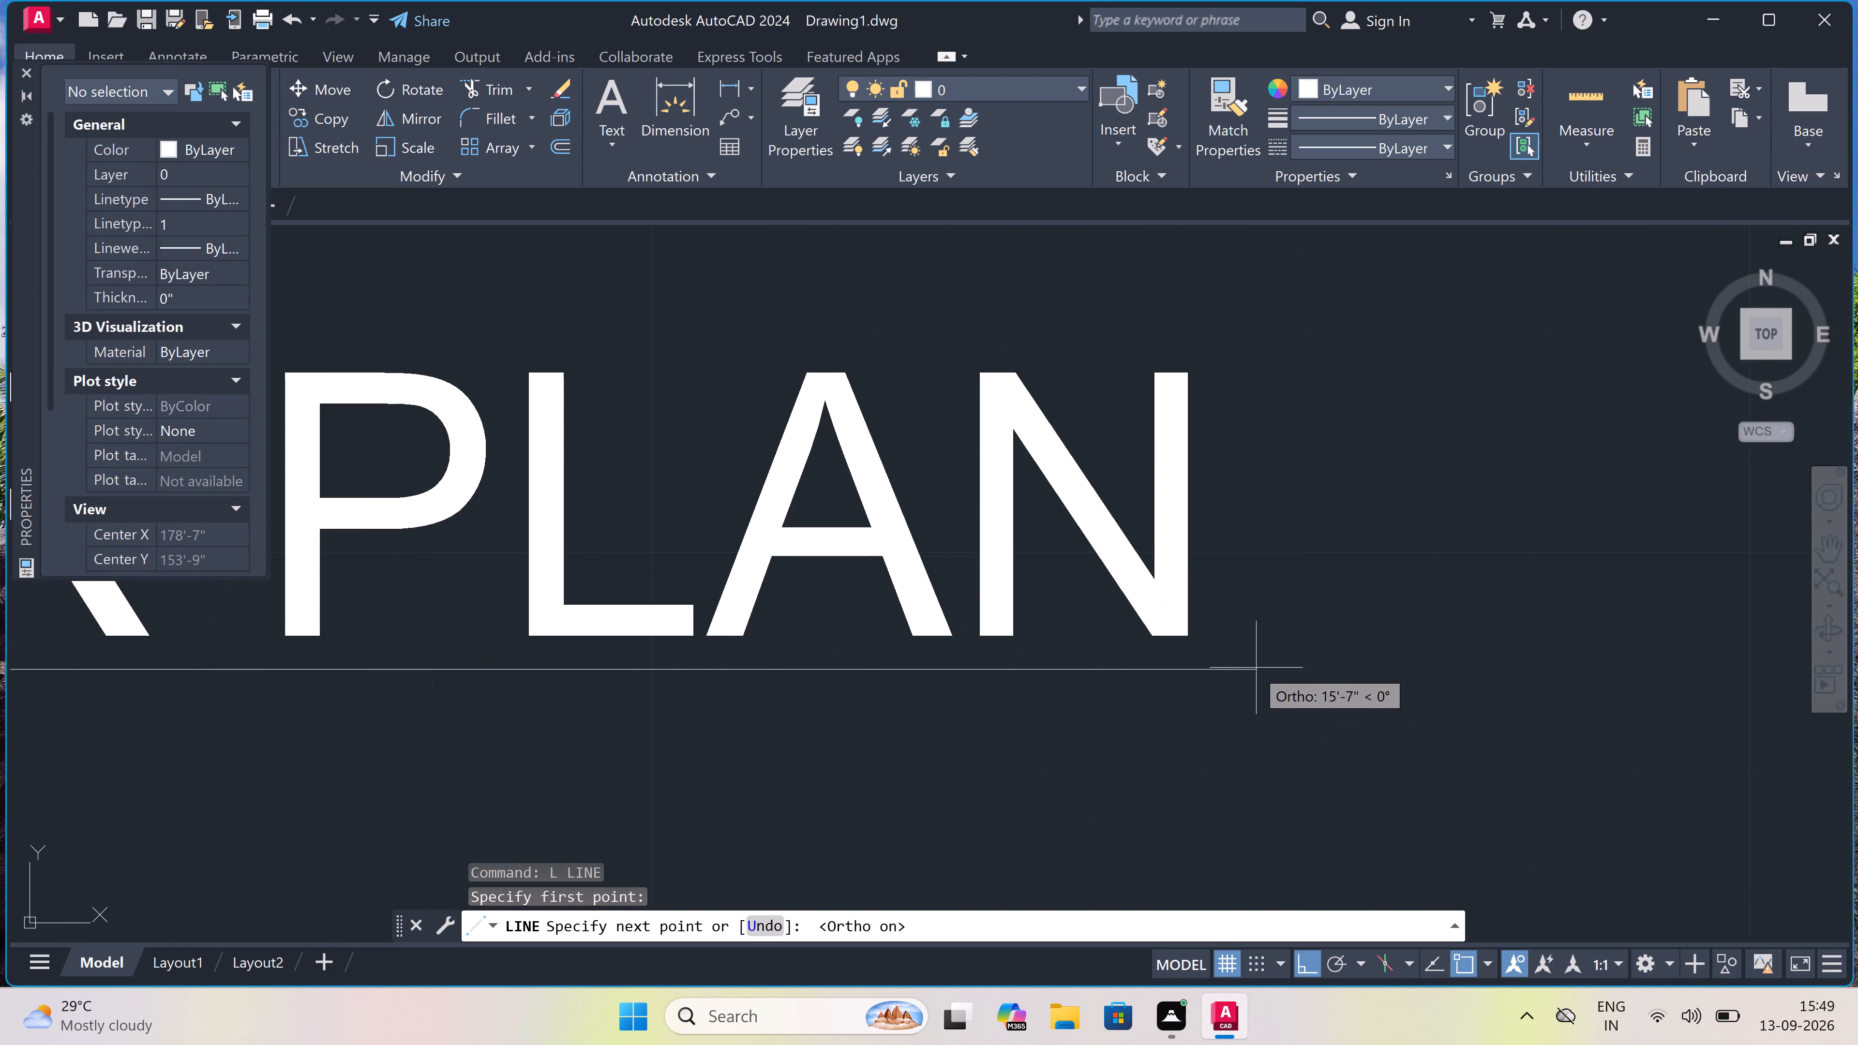
scroll(1254, 668, "up", 5)
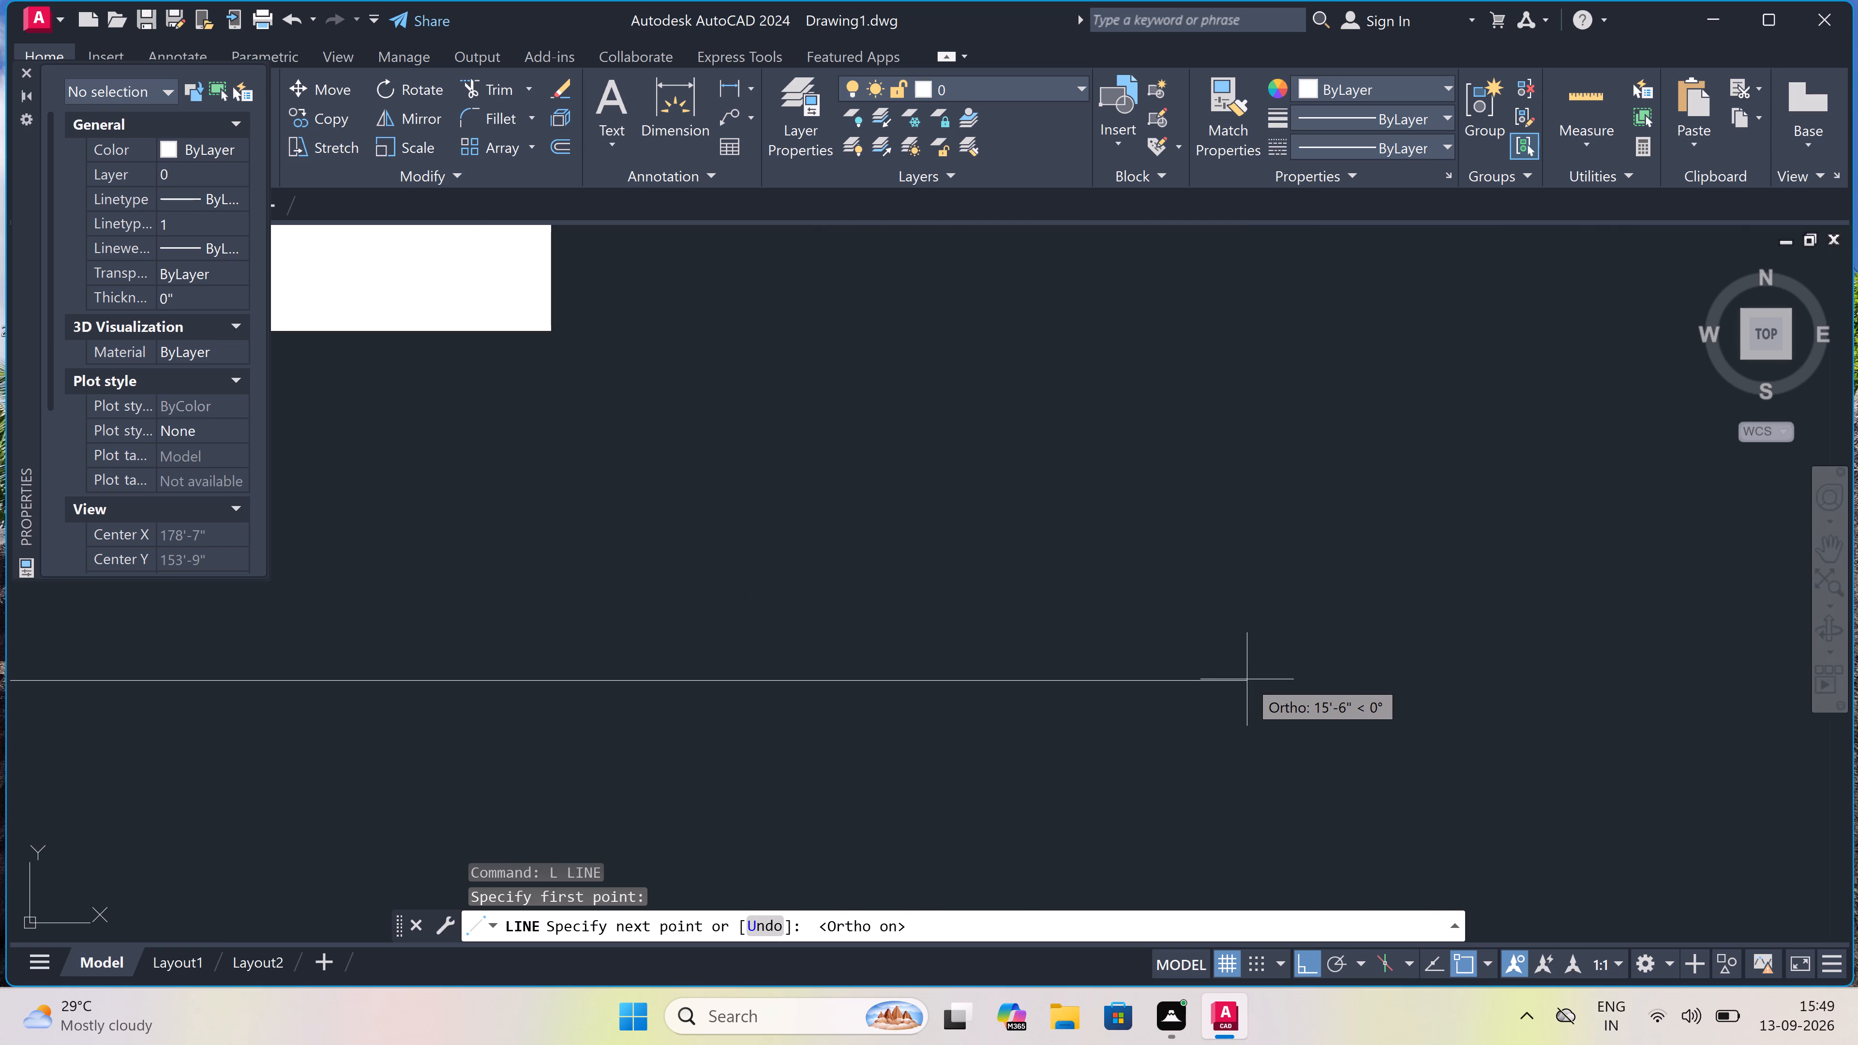
left_click(1247, 679)
key("Escape")
Close the Properties palette and maximize the drawing program's window.
scroll(1203, 604, "down", 7)
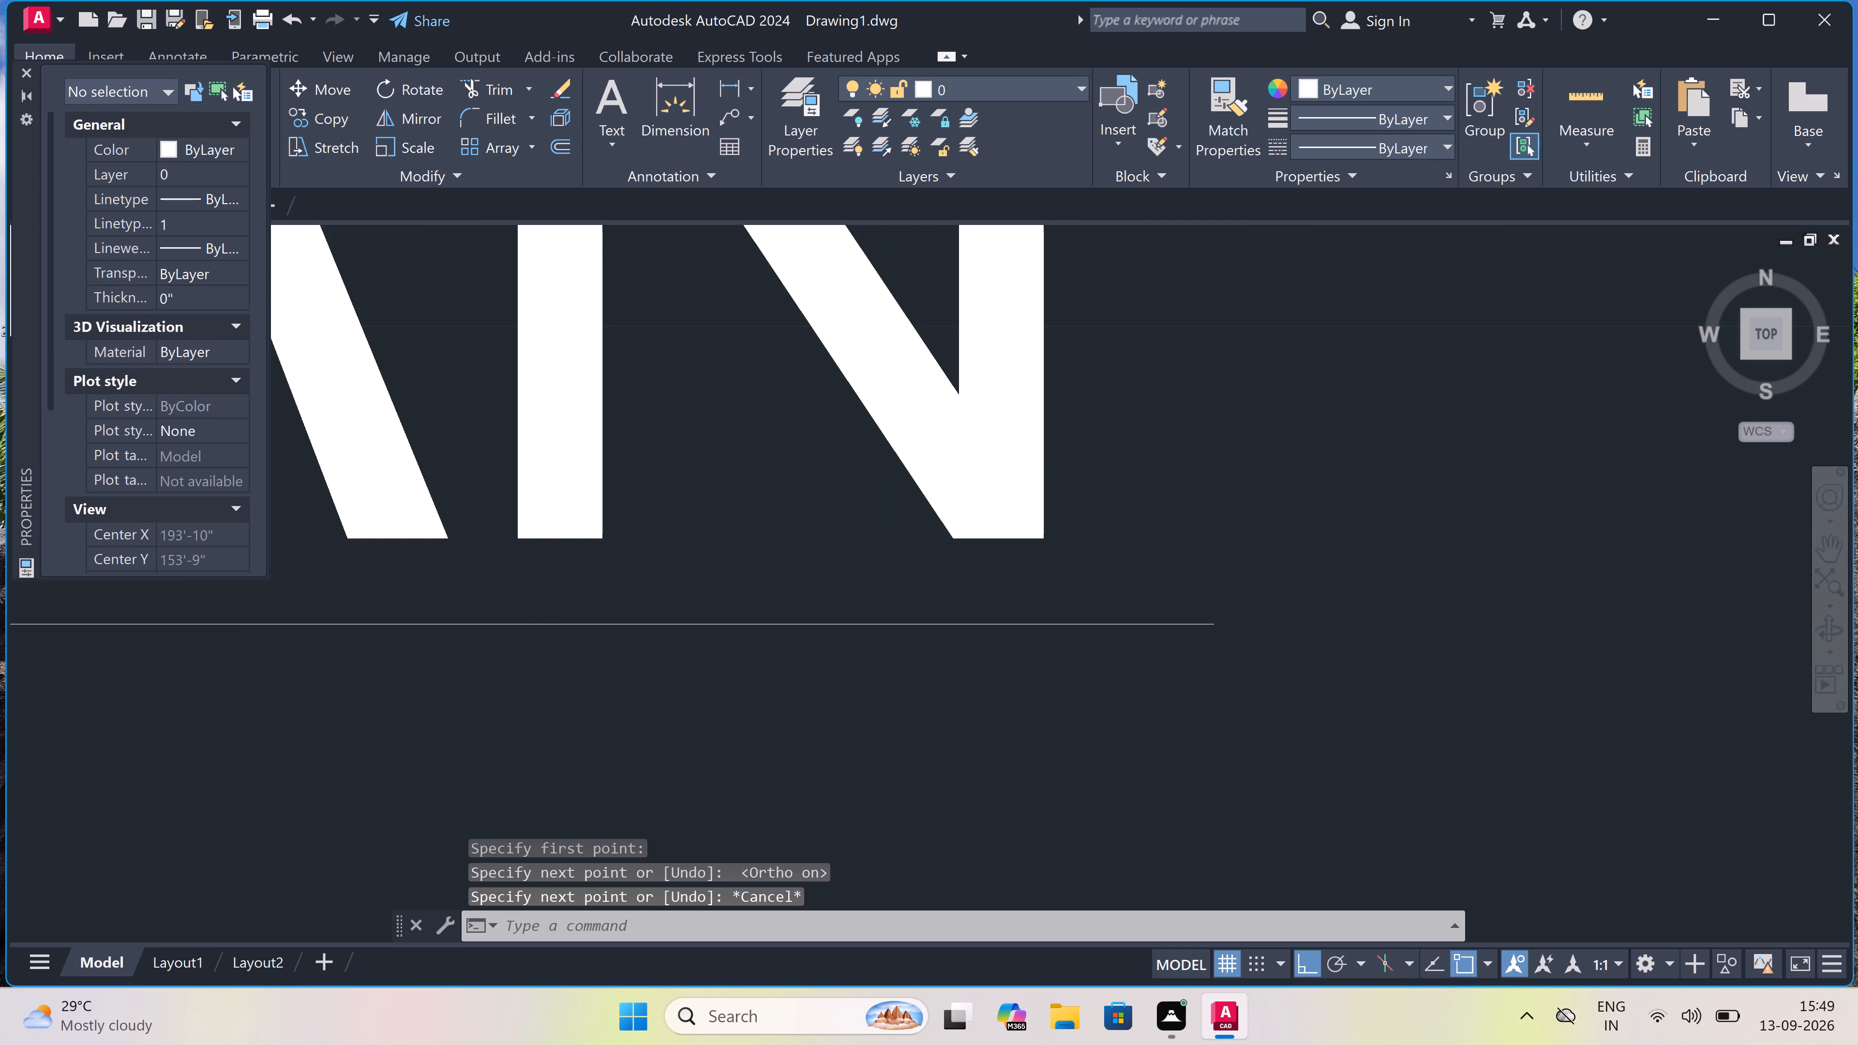
scroll(1203, 604, "down", 11)
scroll(975, 578, "down", 2)
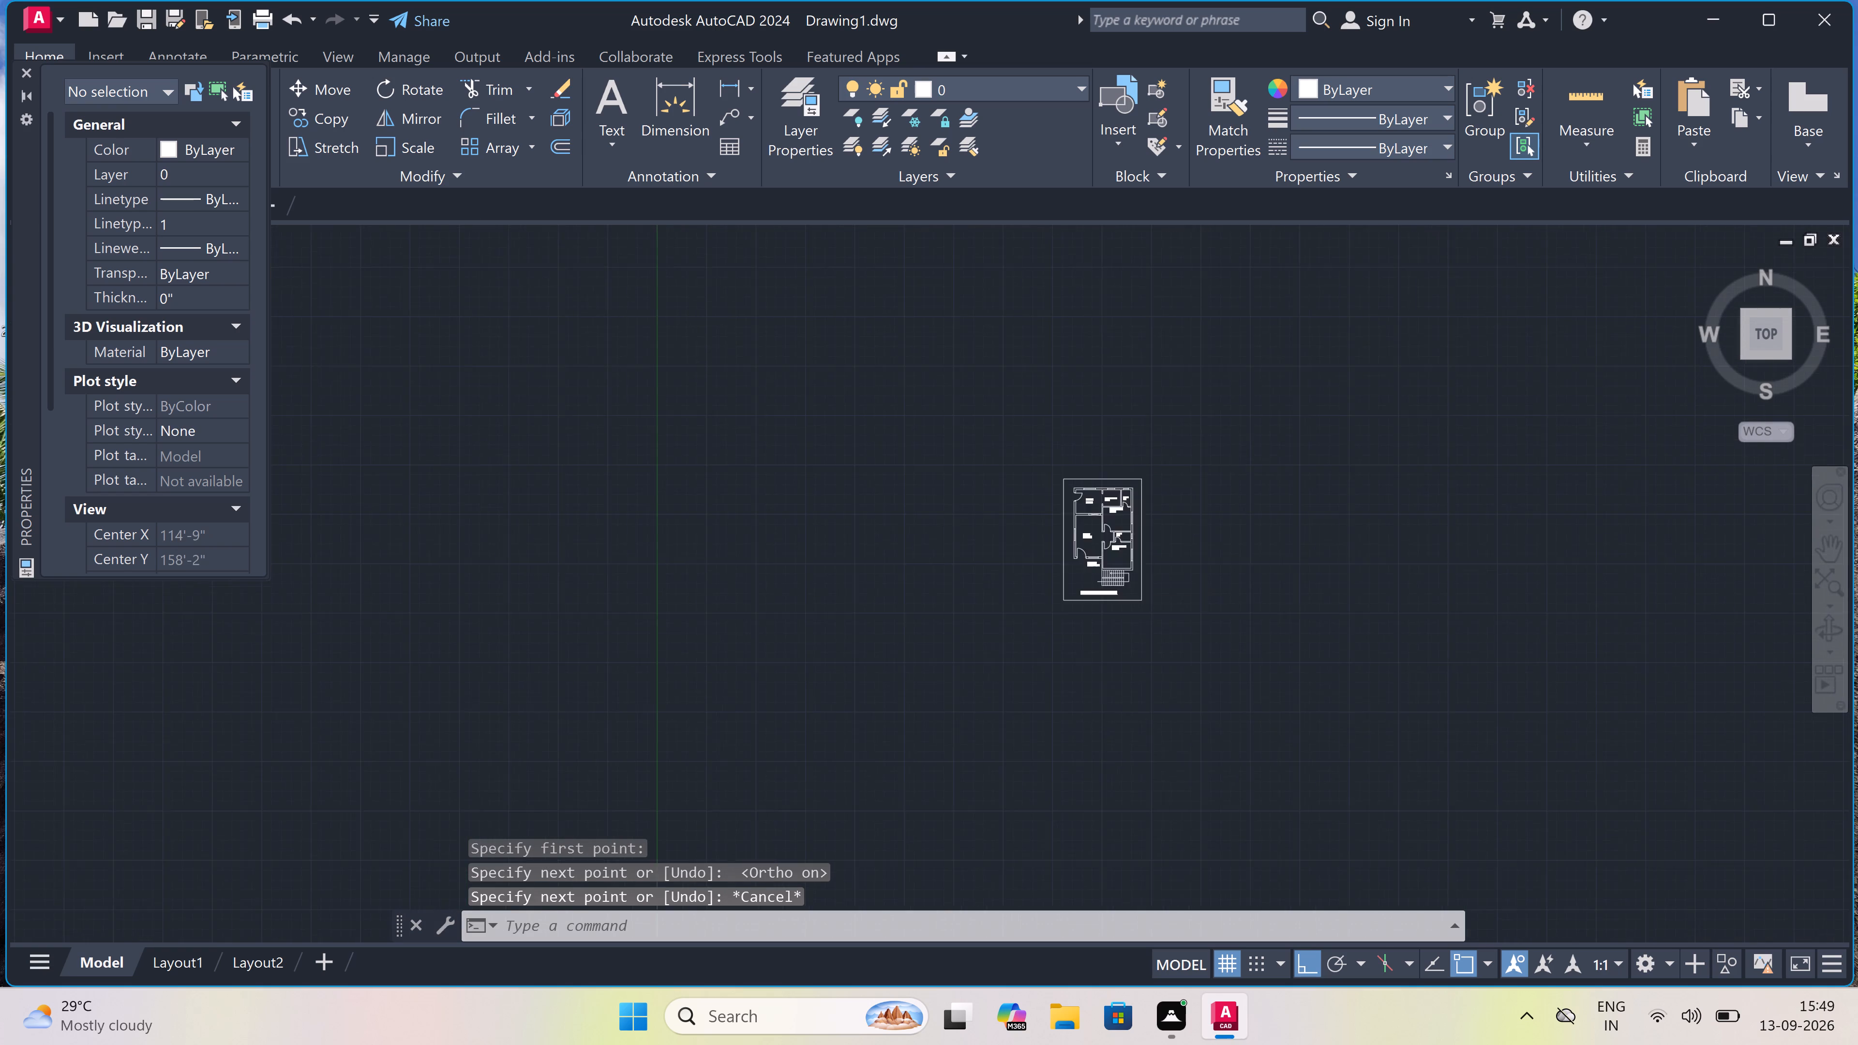
scroll(1087, 547, "up", 4)
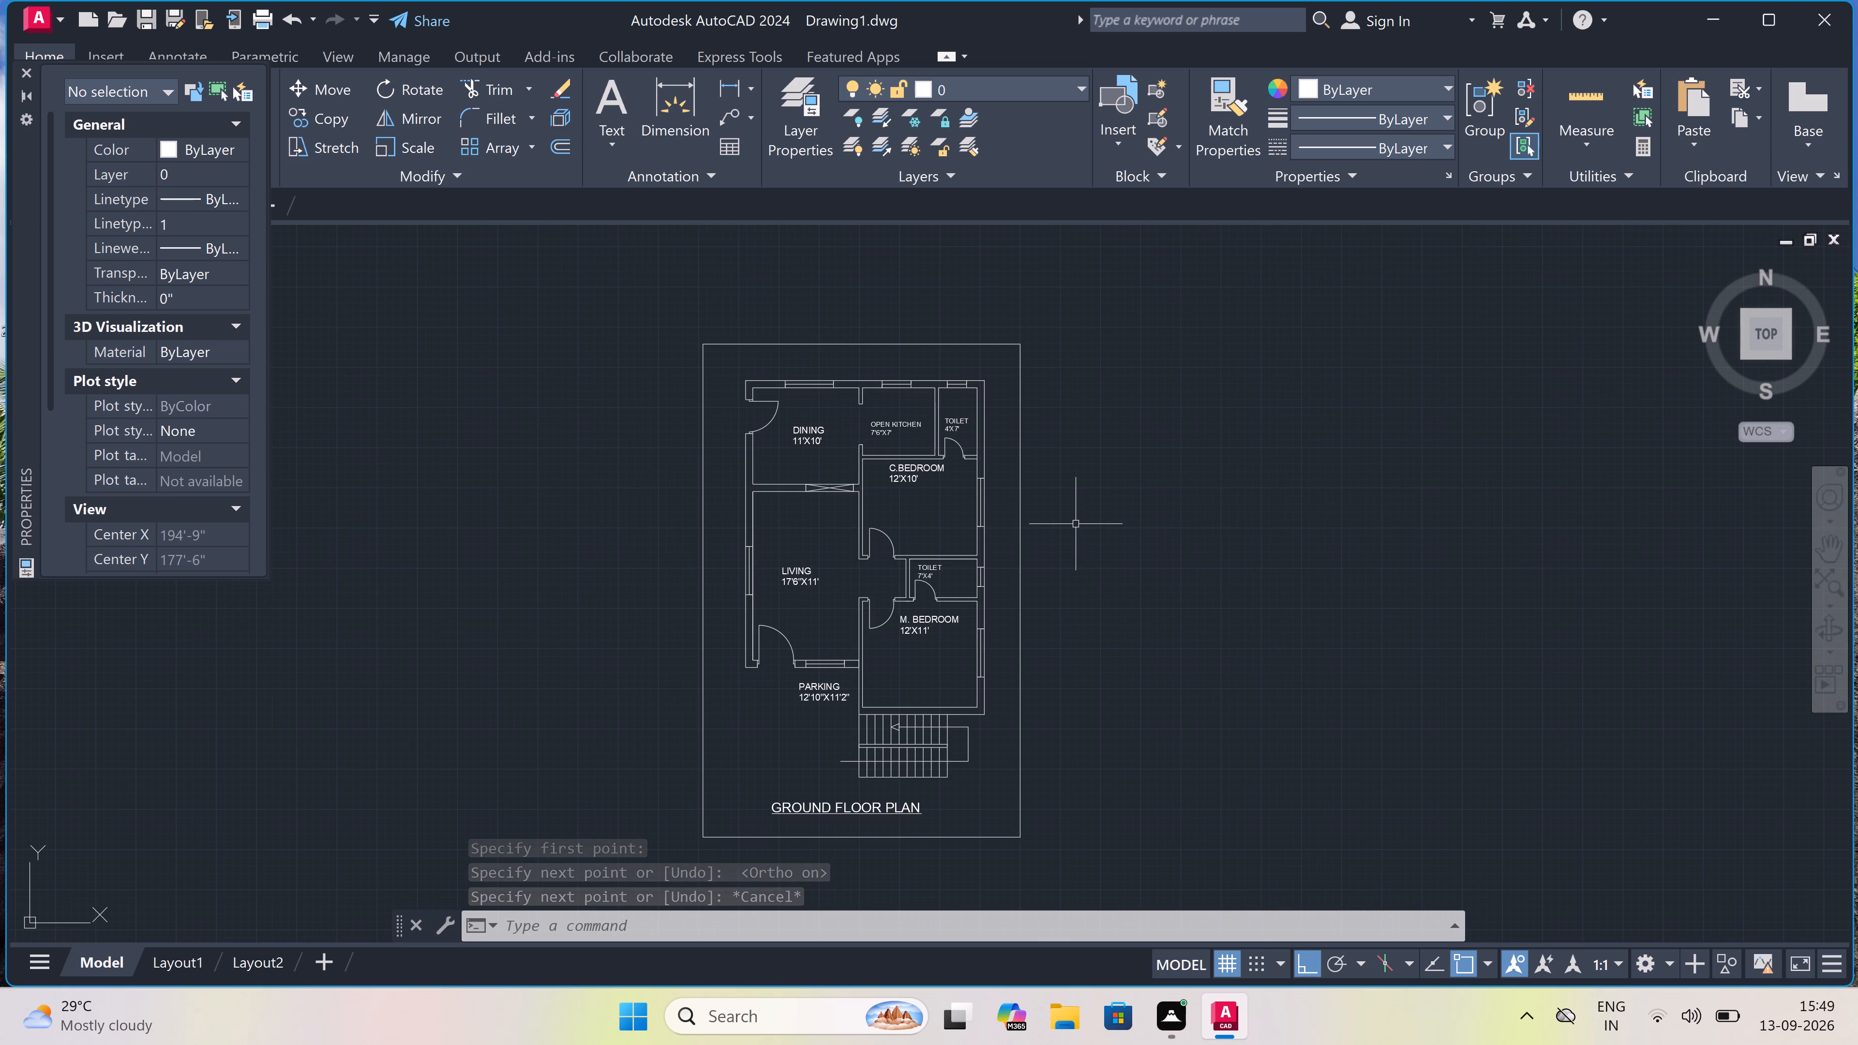
left_click(23, 65)
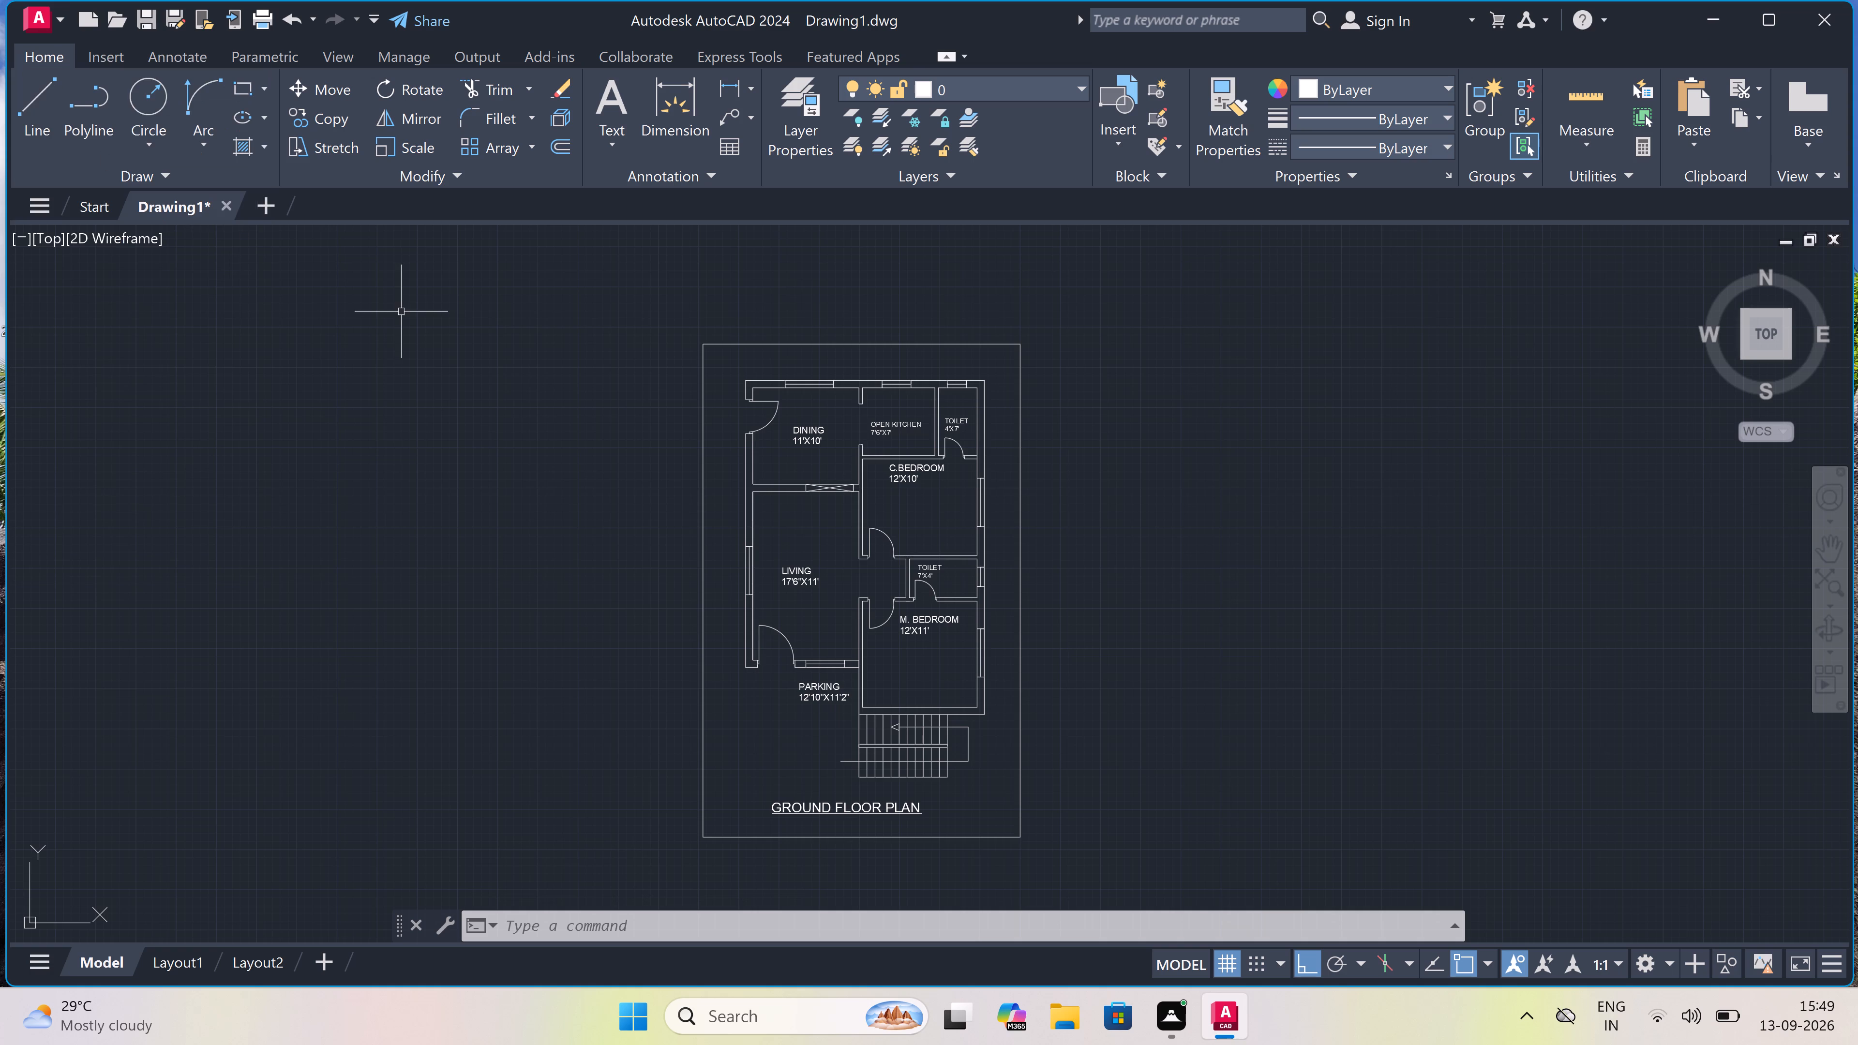
left_click(1773, 12)
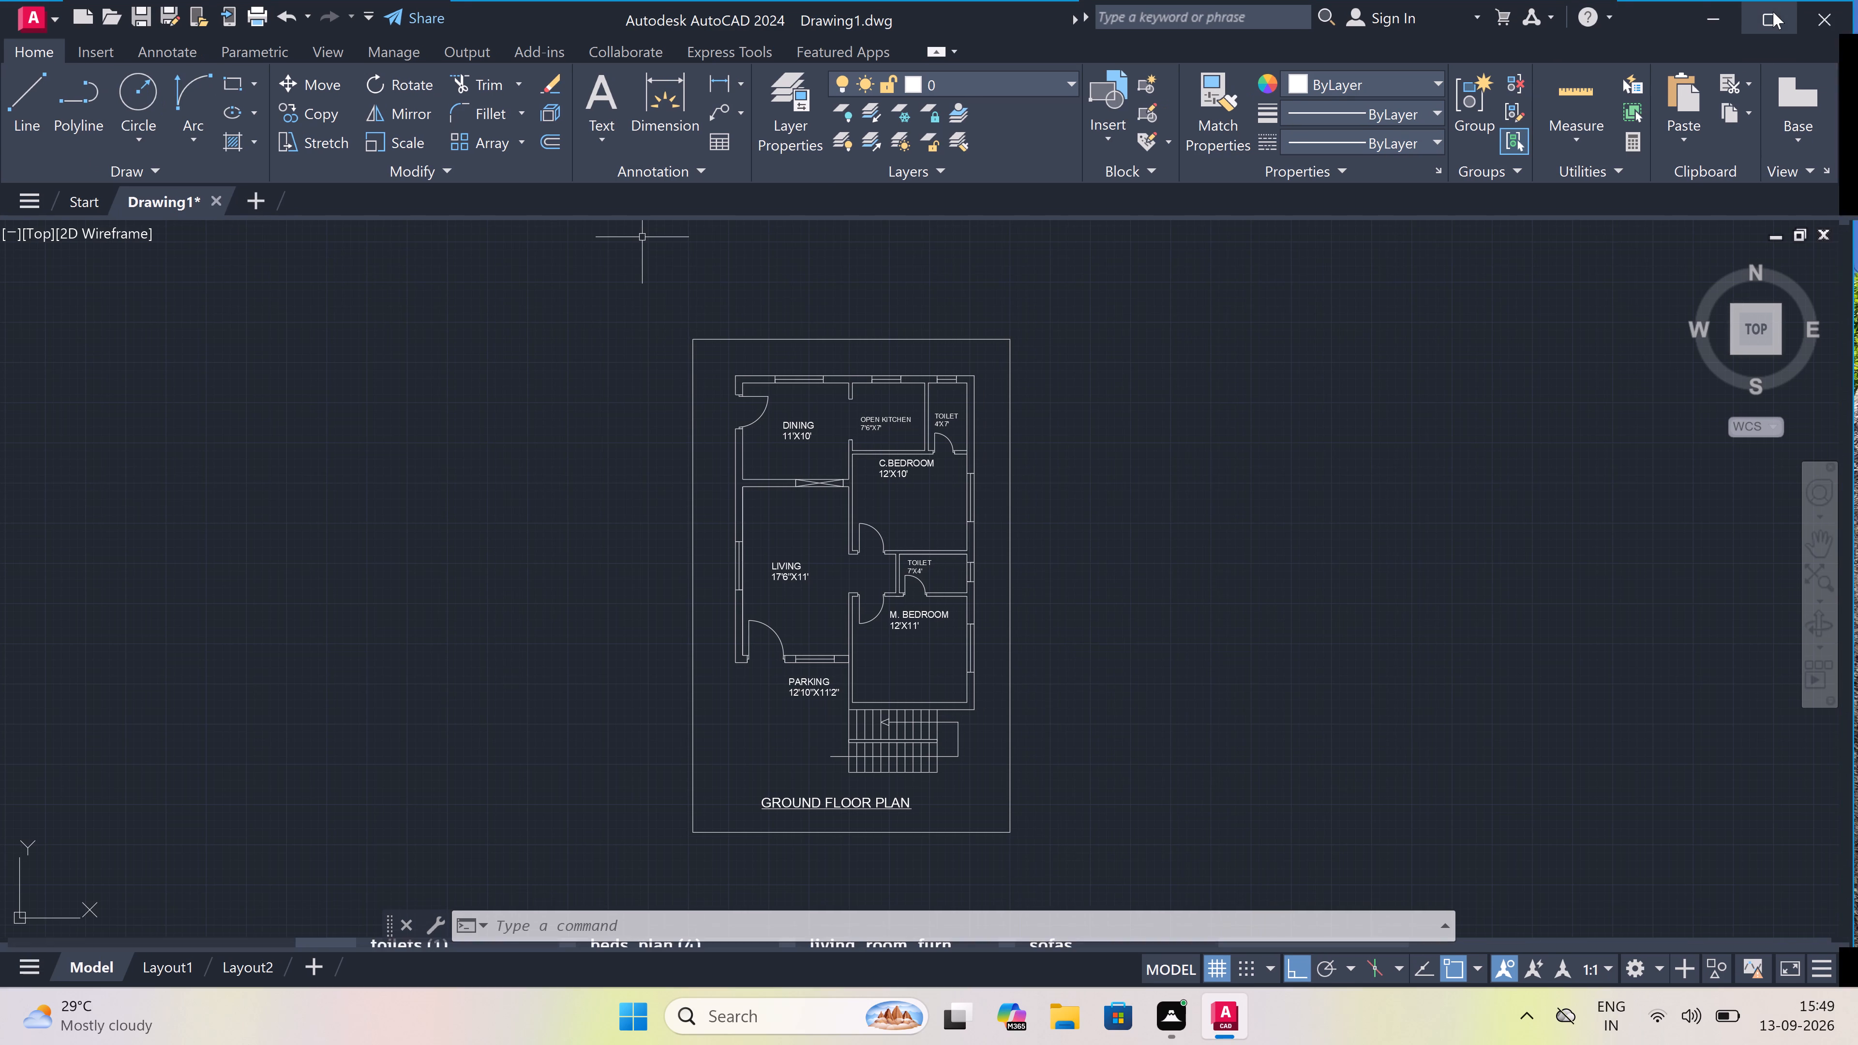
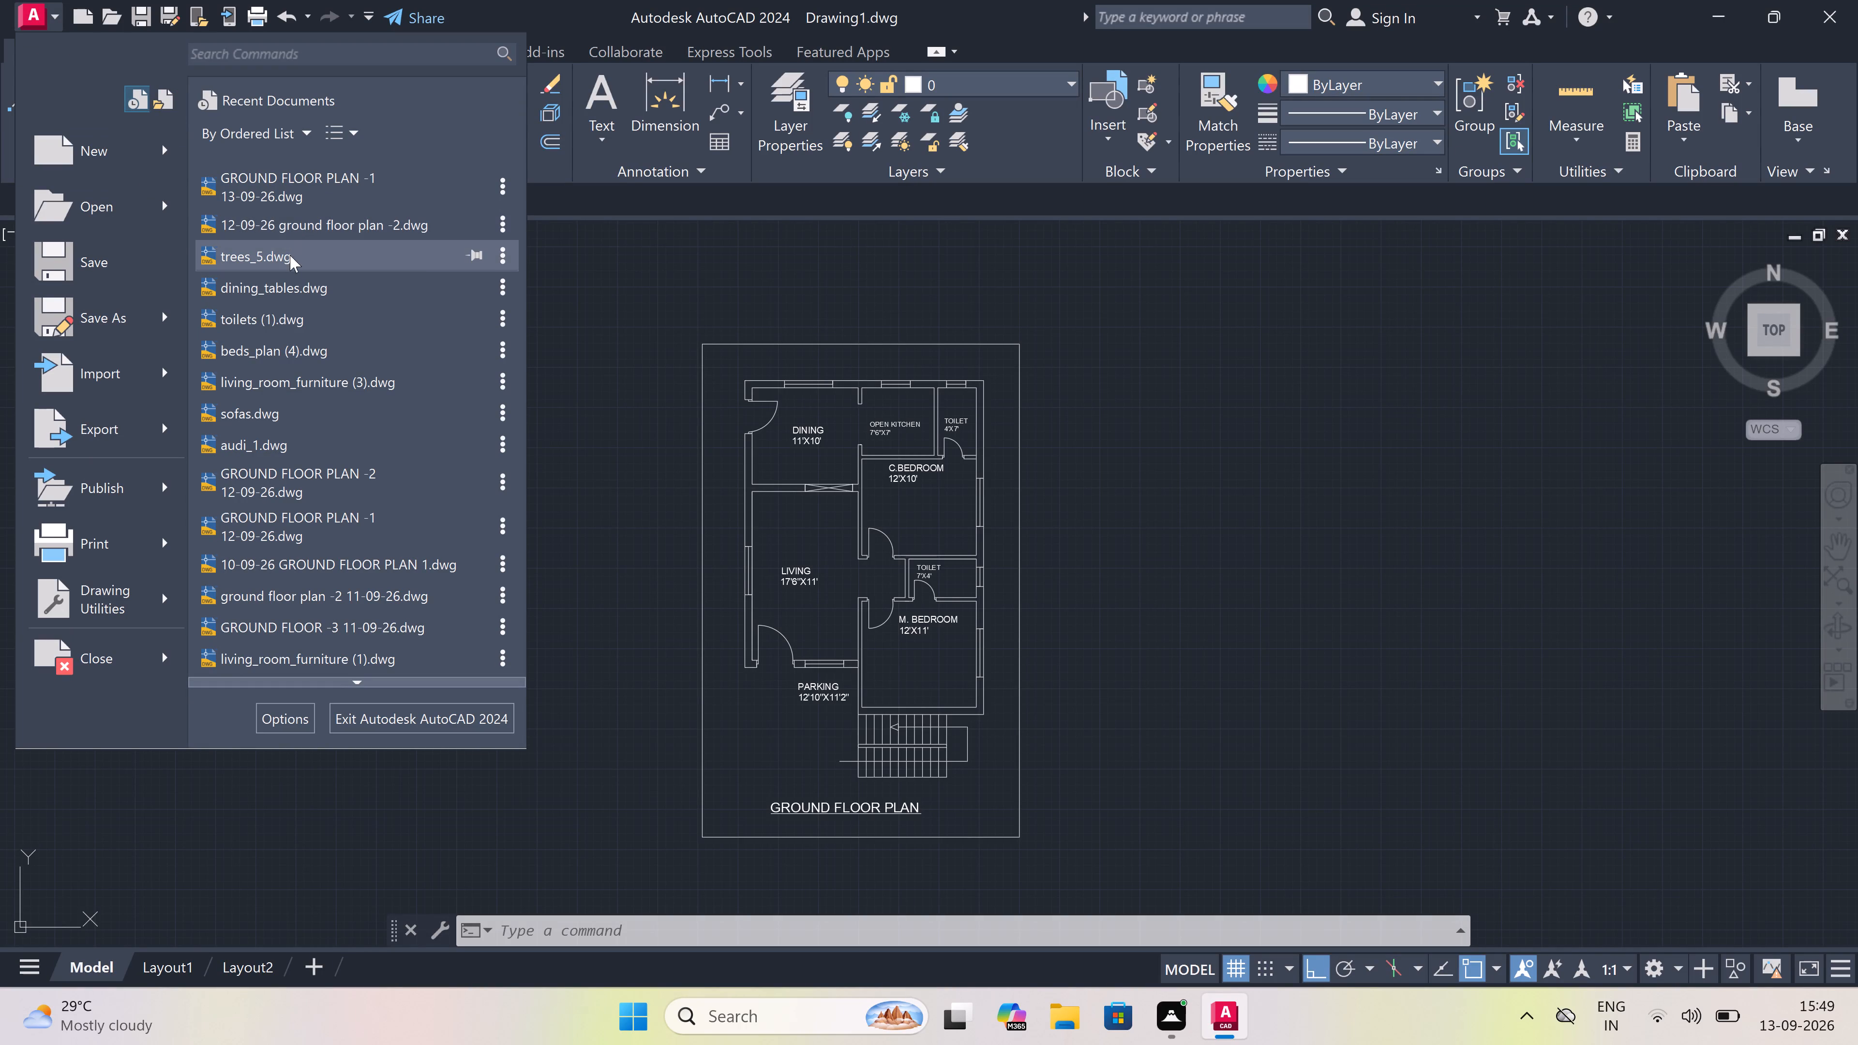
Open the recent drawing dining_tables.dwg.
double_click(298, 284)
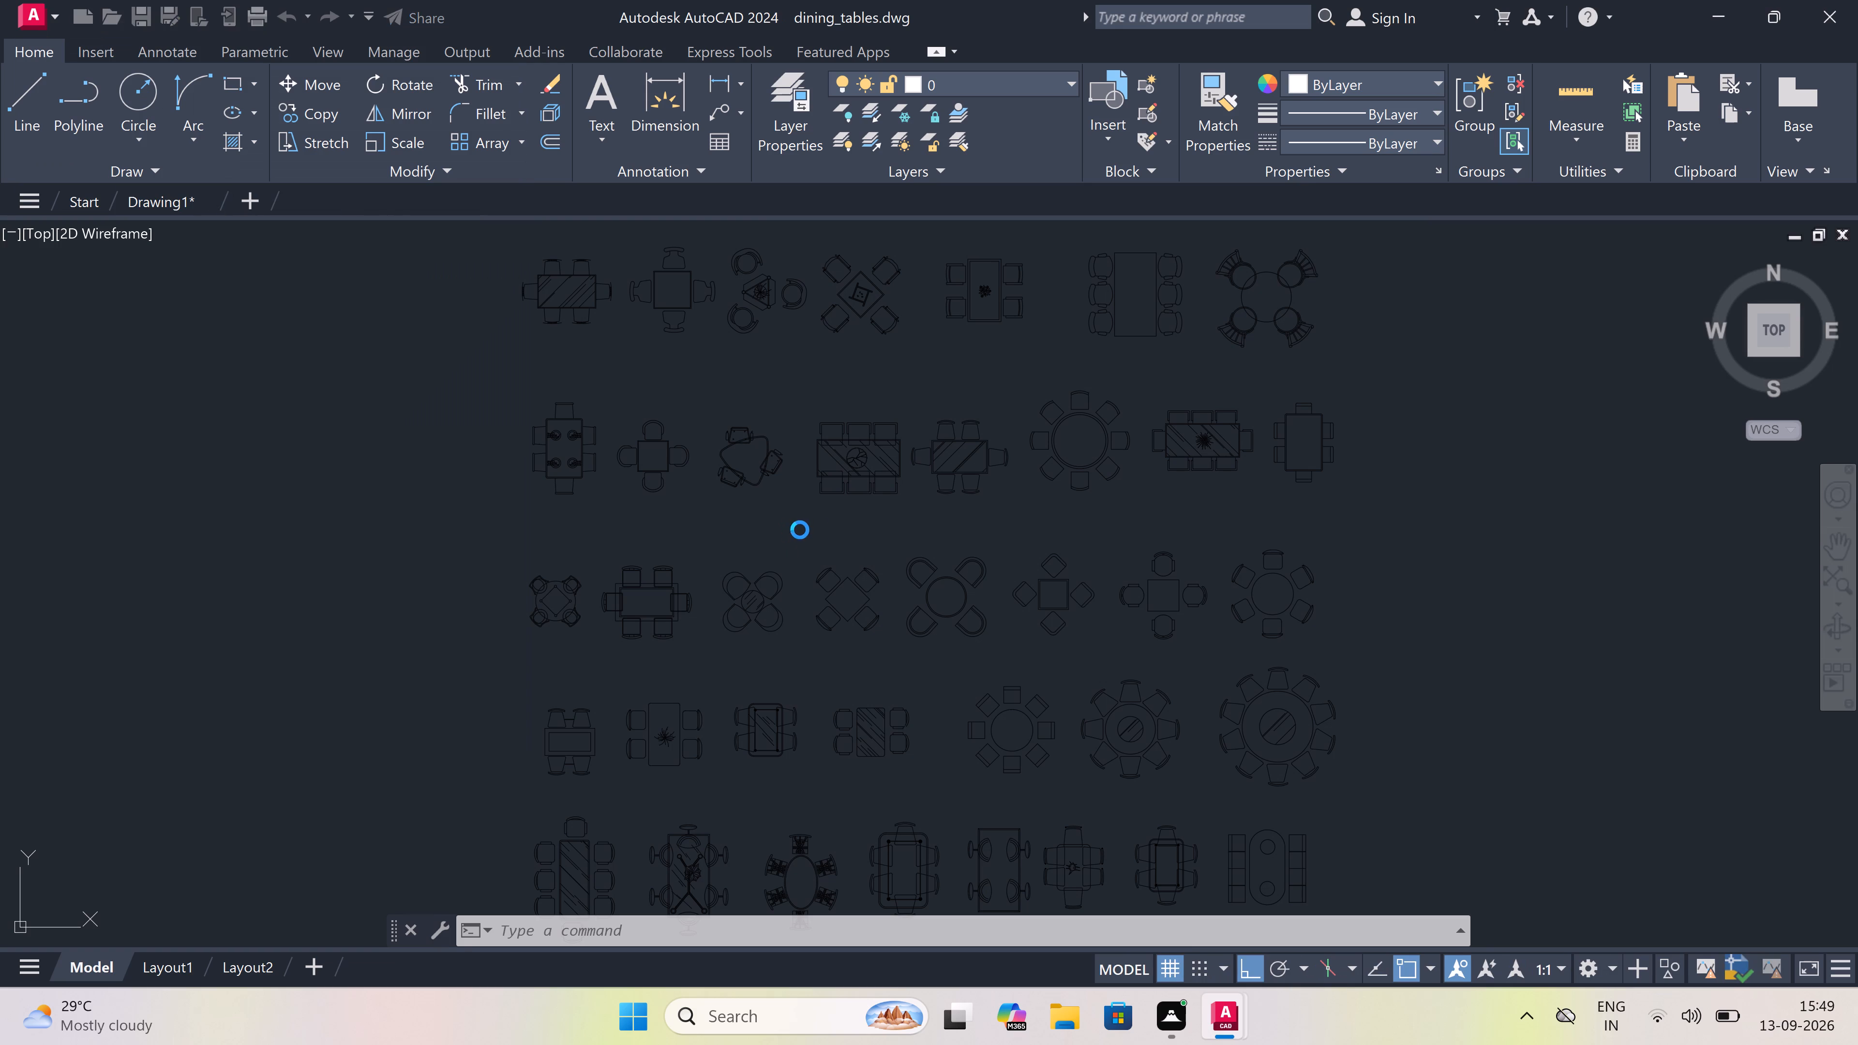
scroll(819, 495, "down", 2)
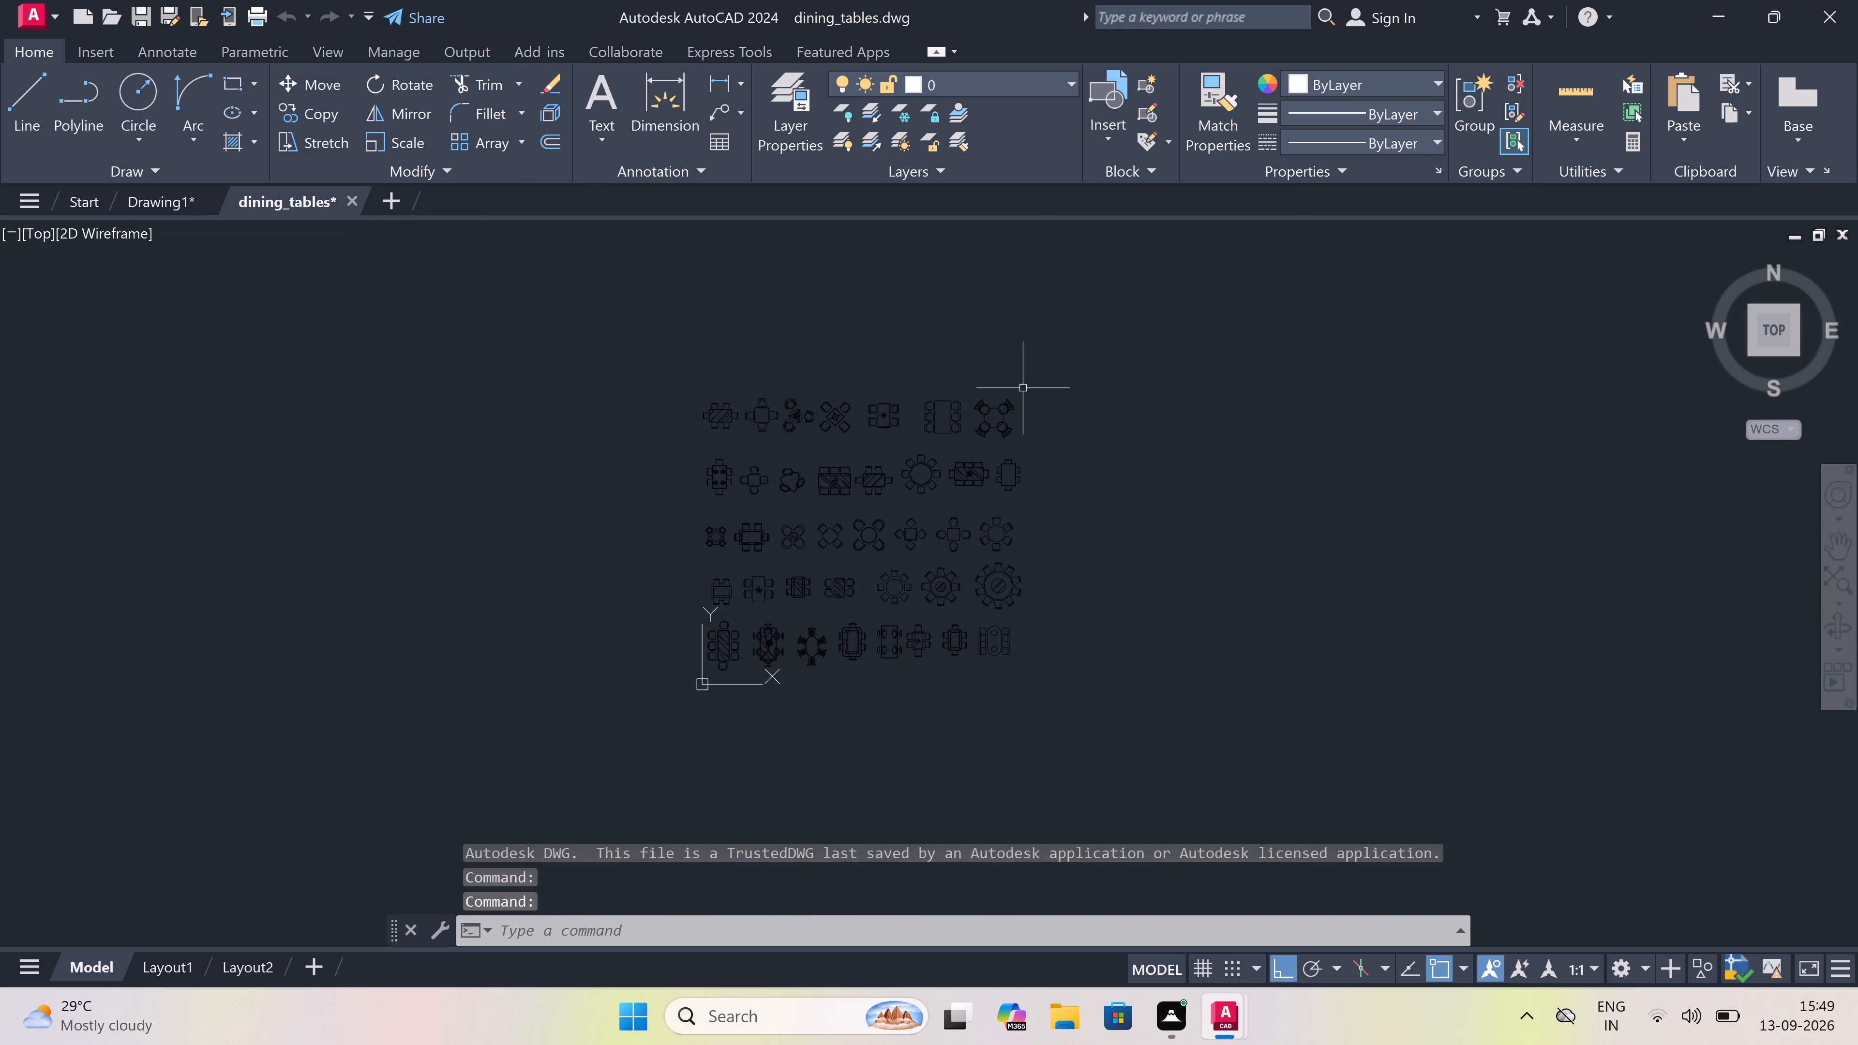
Set the colour of all the dining table symbols to ByLayer and deselect them.
left_click(1064, 372)
double_click(292, 704)
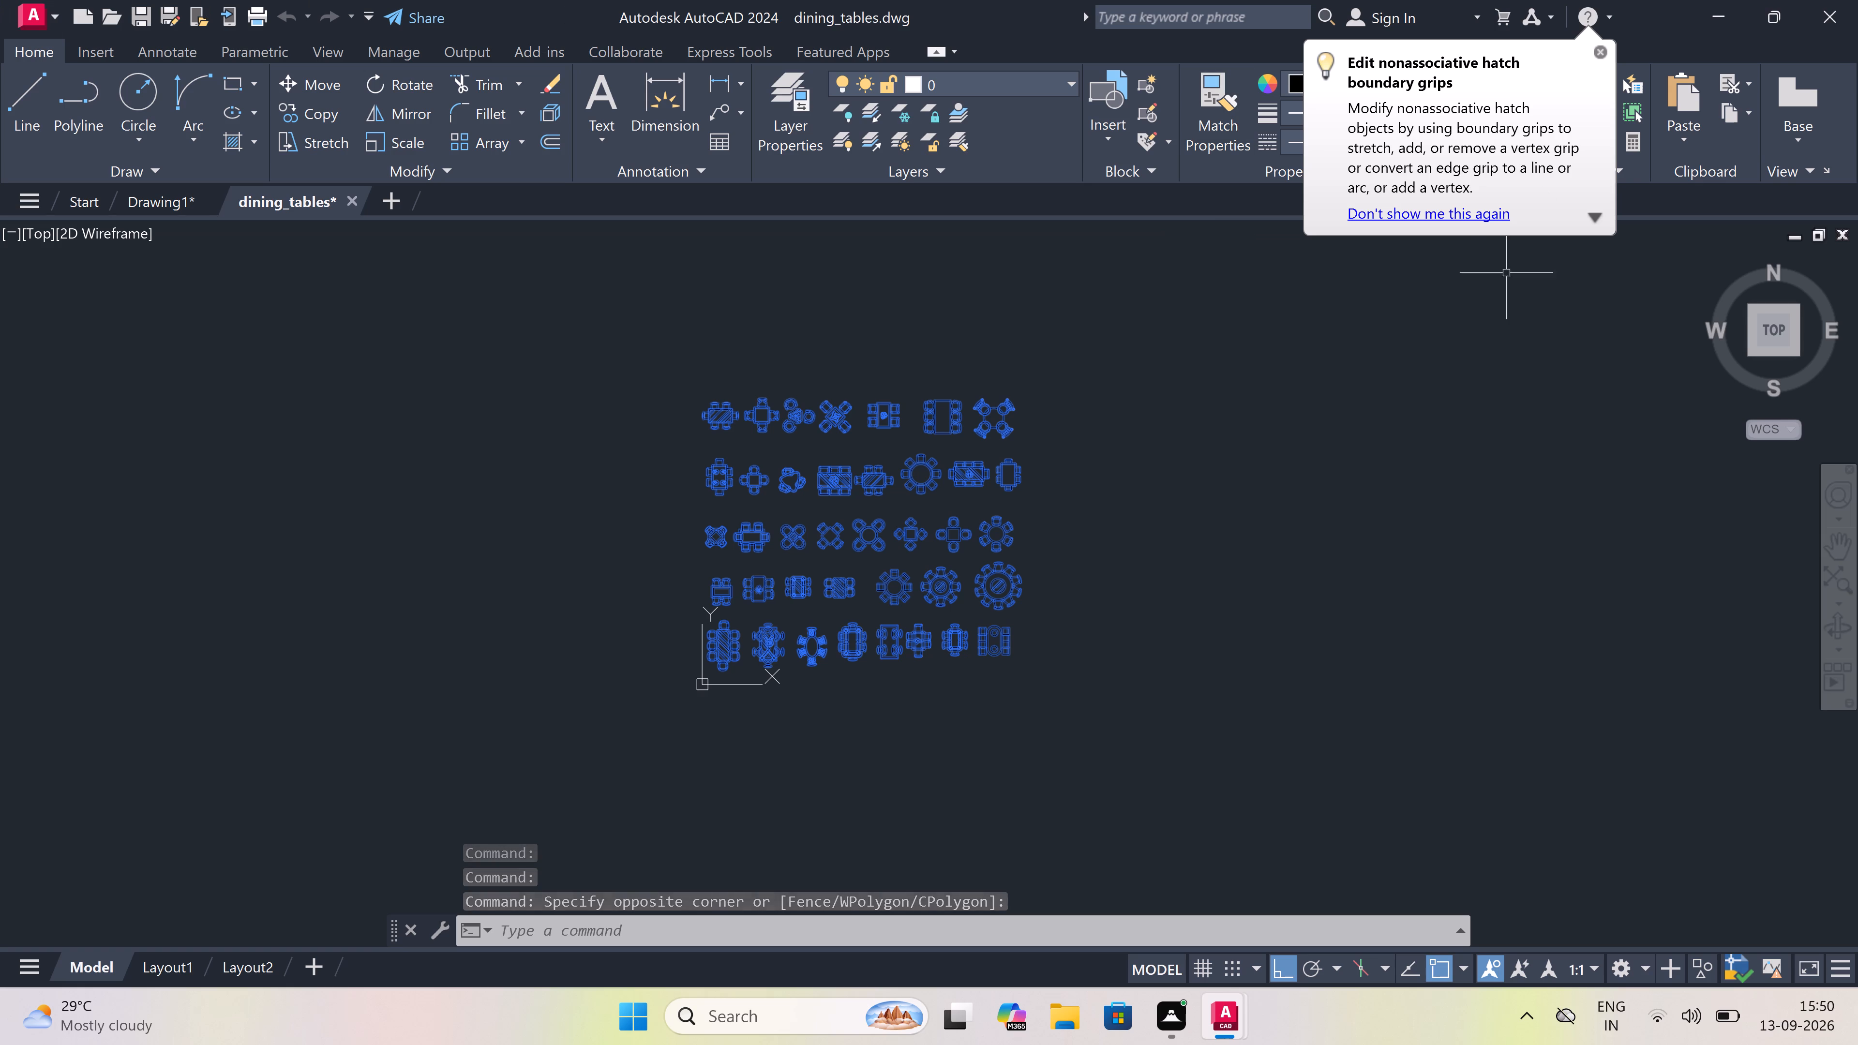
left_click(1600, 45)
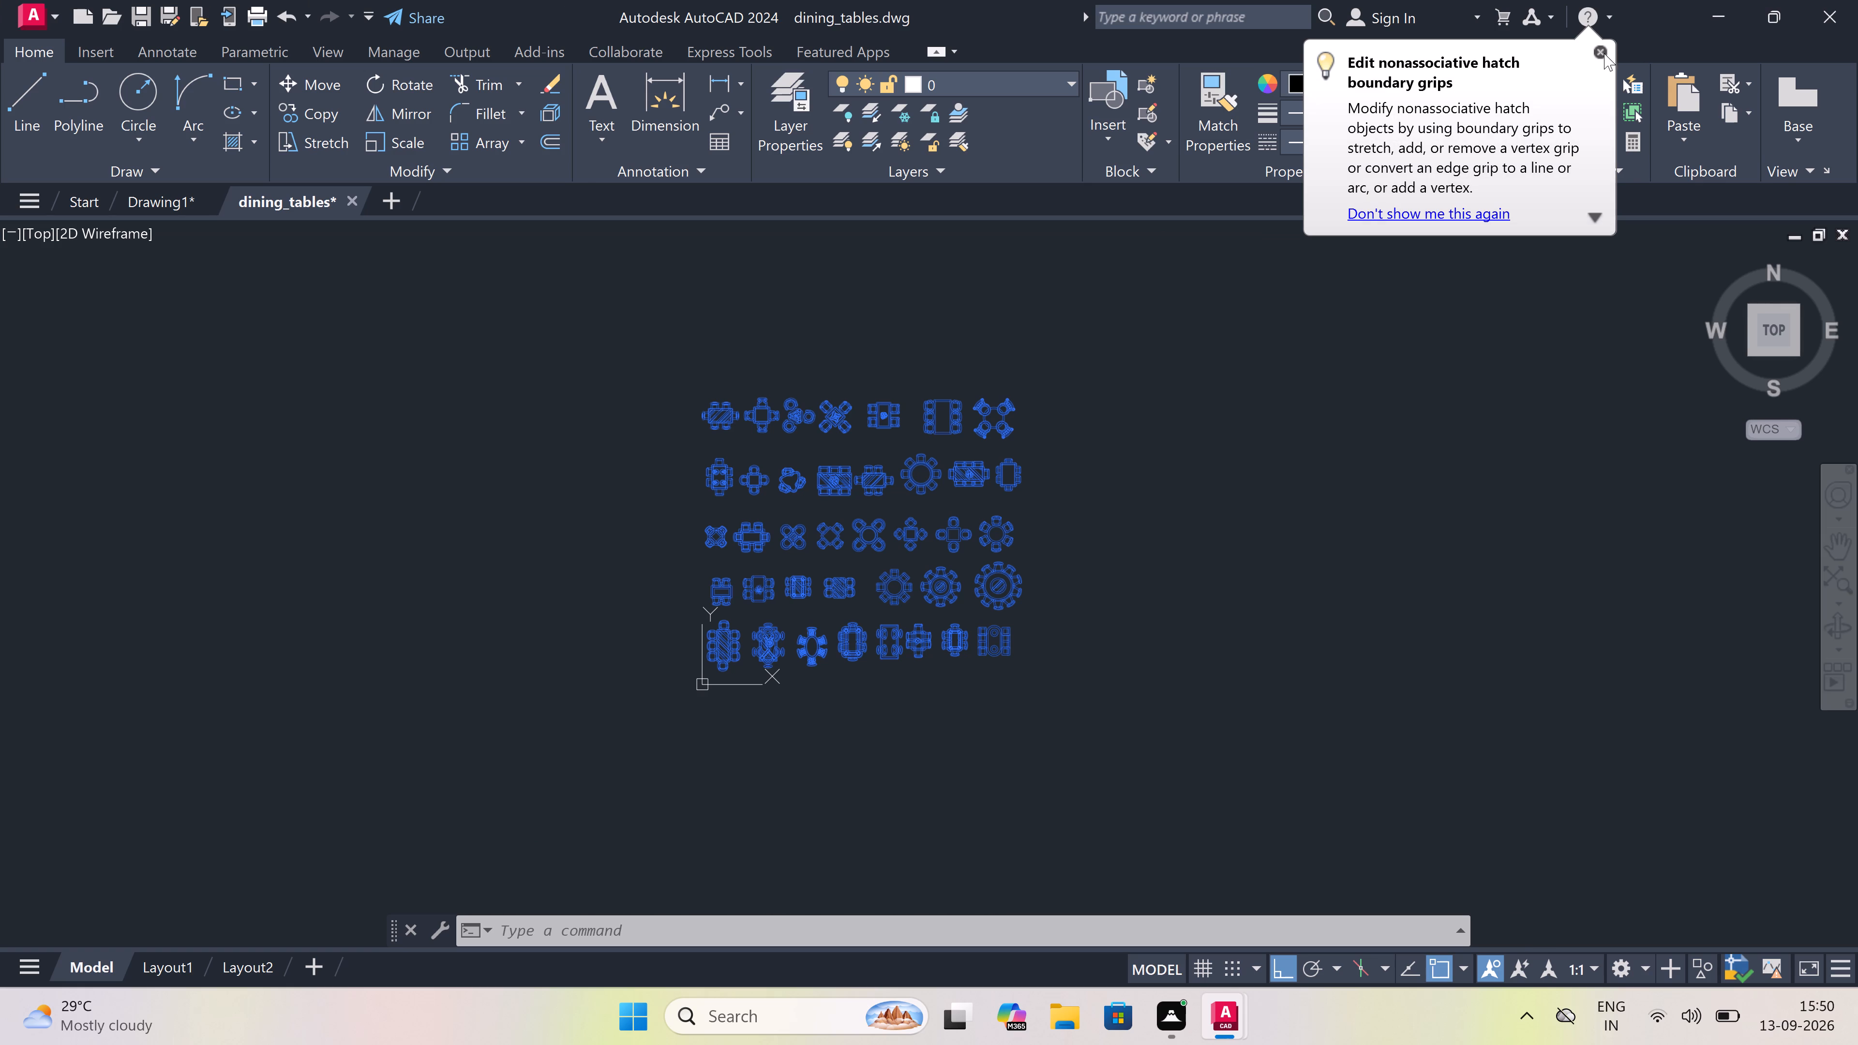
left_click(1604, 53)
left_click(1379, 83)
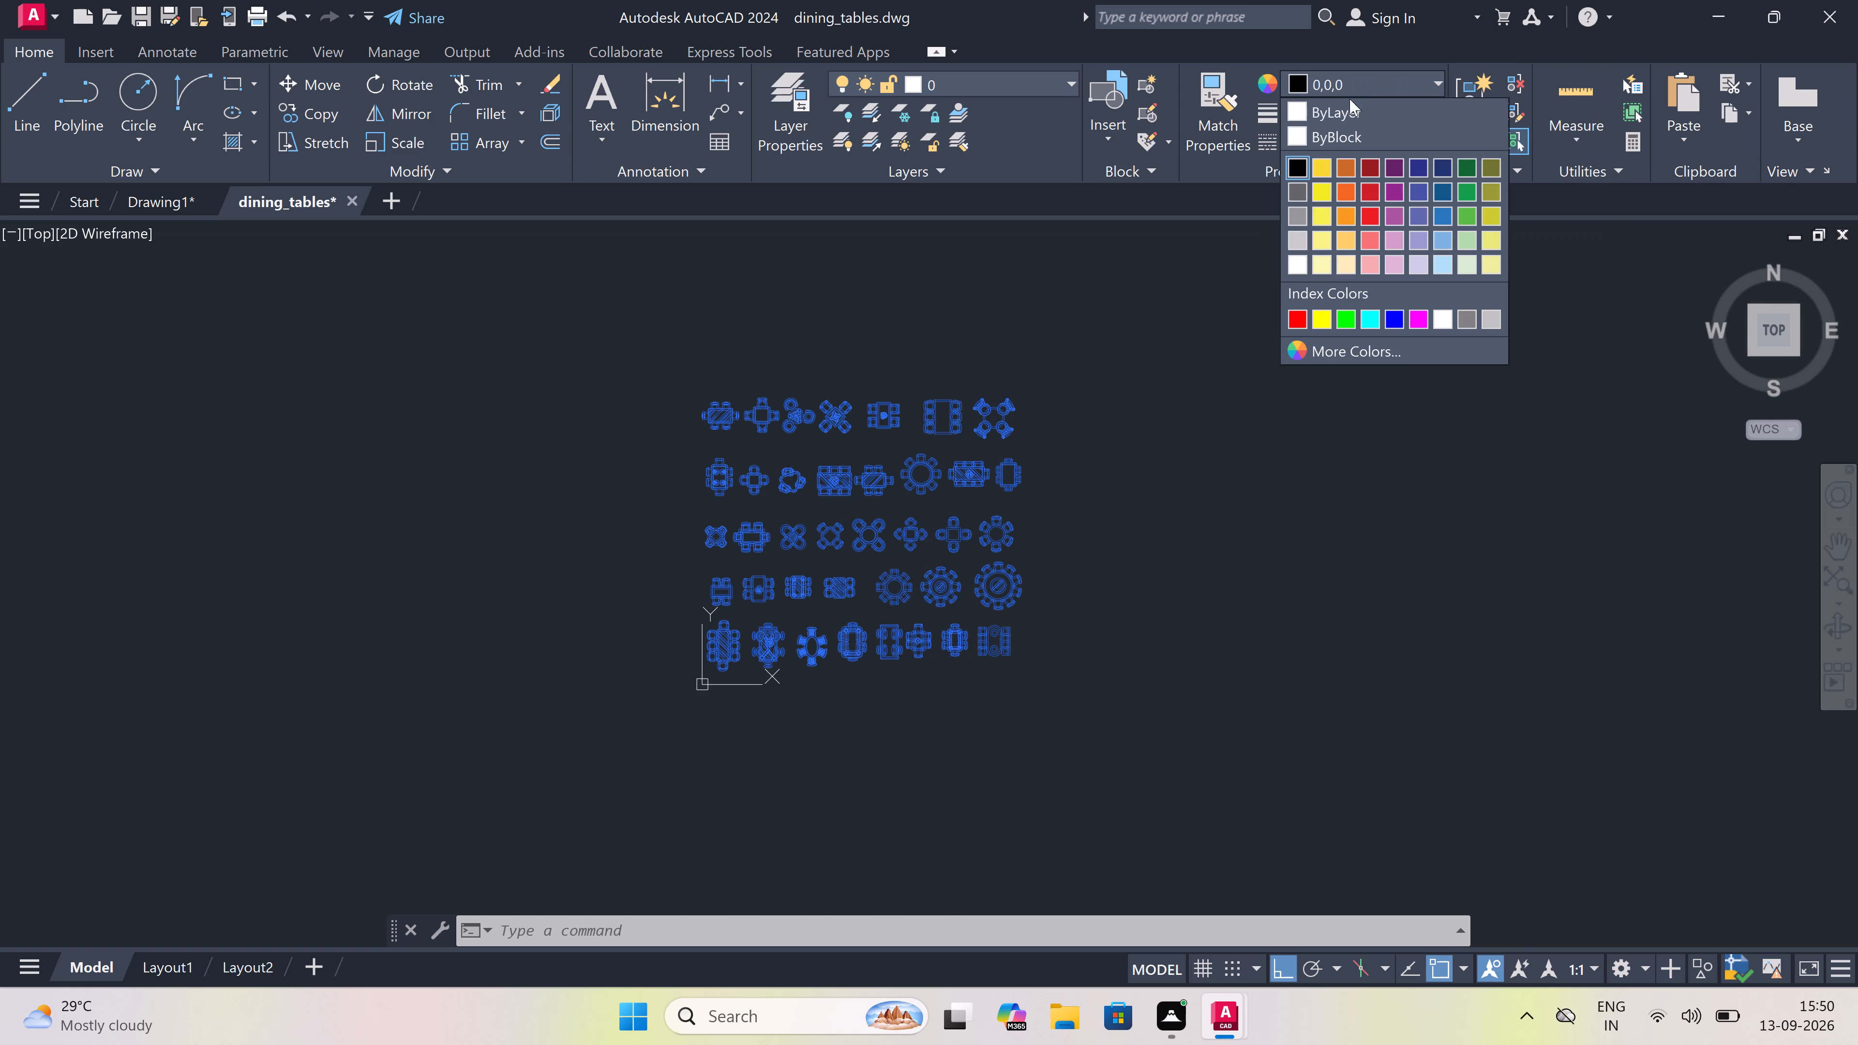
left_click(1331, 109)
key("Escape")
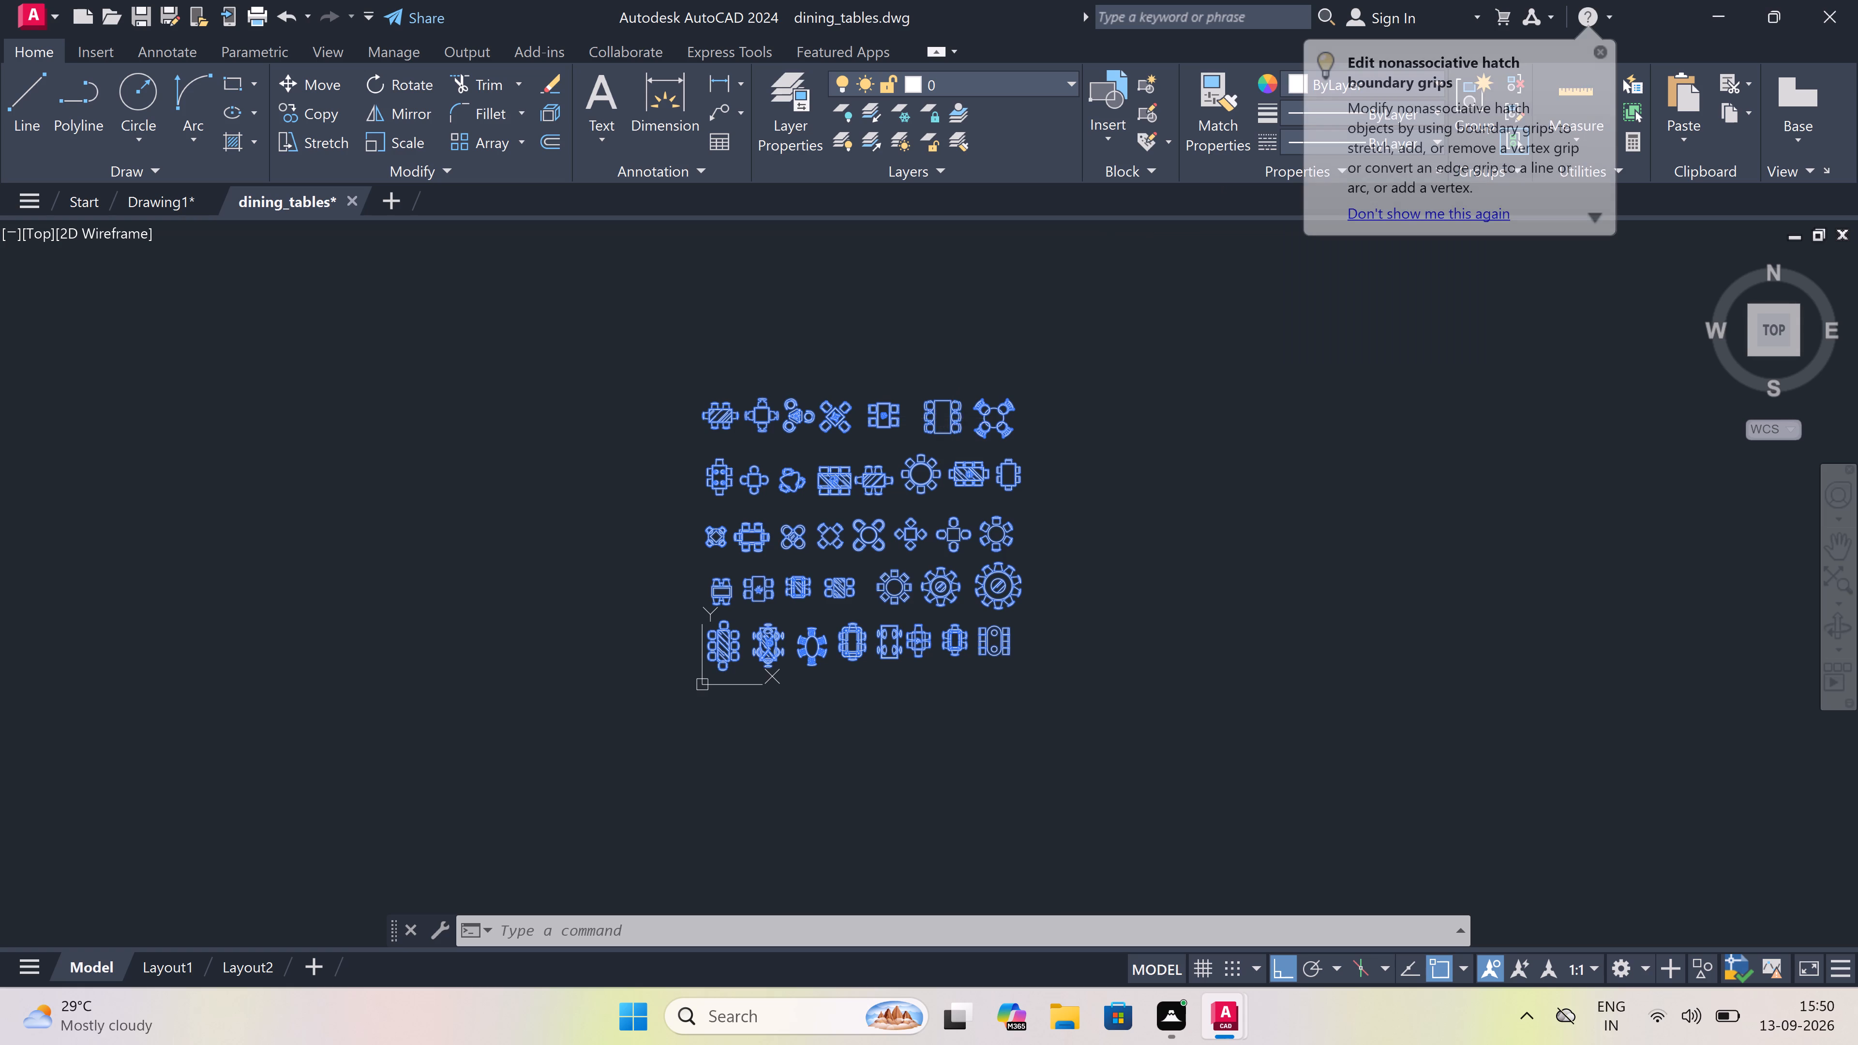
Copy the four-chair rectangular dining table with the plant centrepiece, in the first row, to the clipboard.
scroll(842, 379, "up", 3)
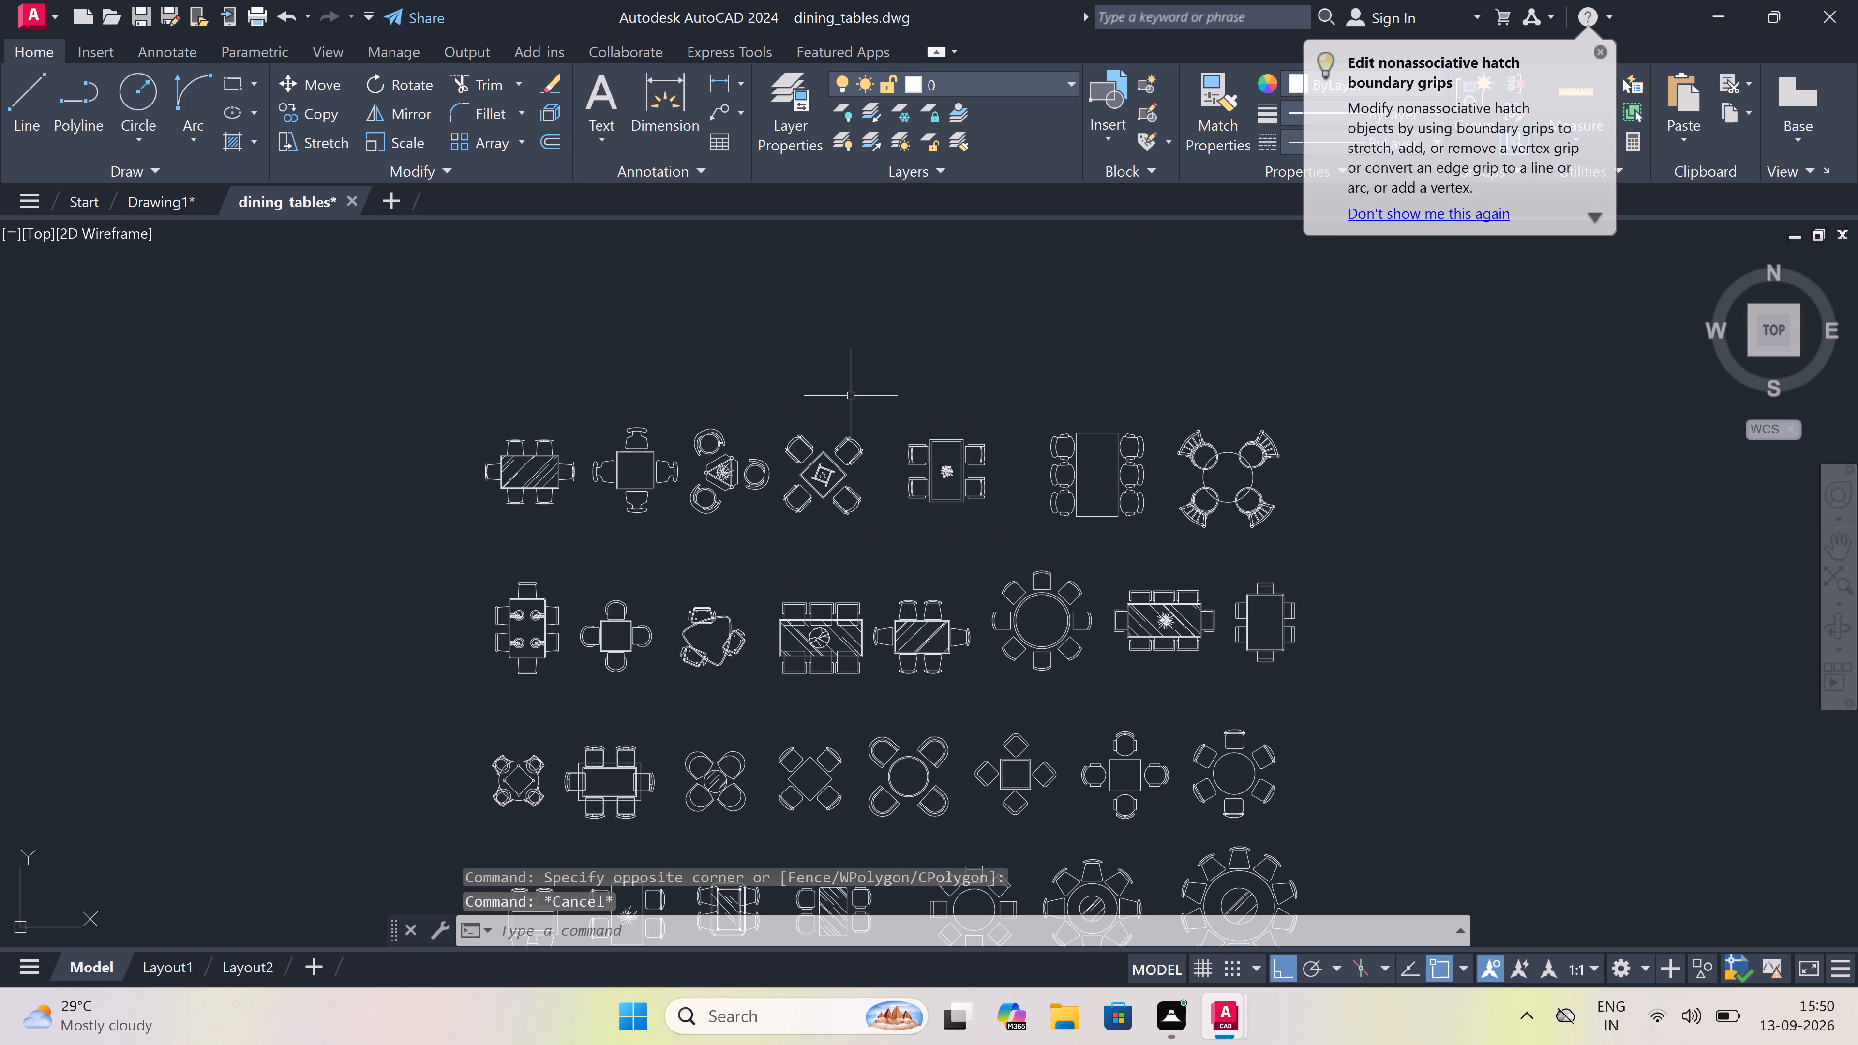
scroll(990, 436, "up", 3)
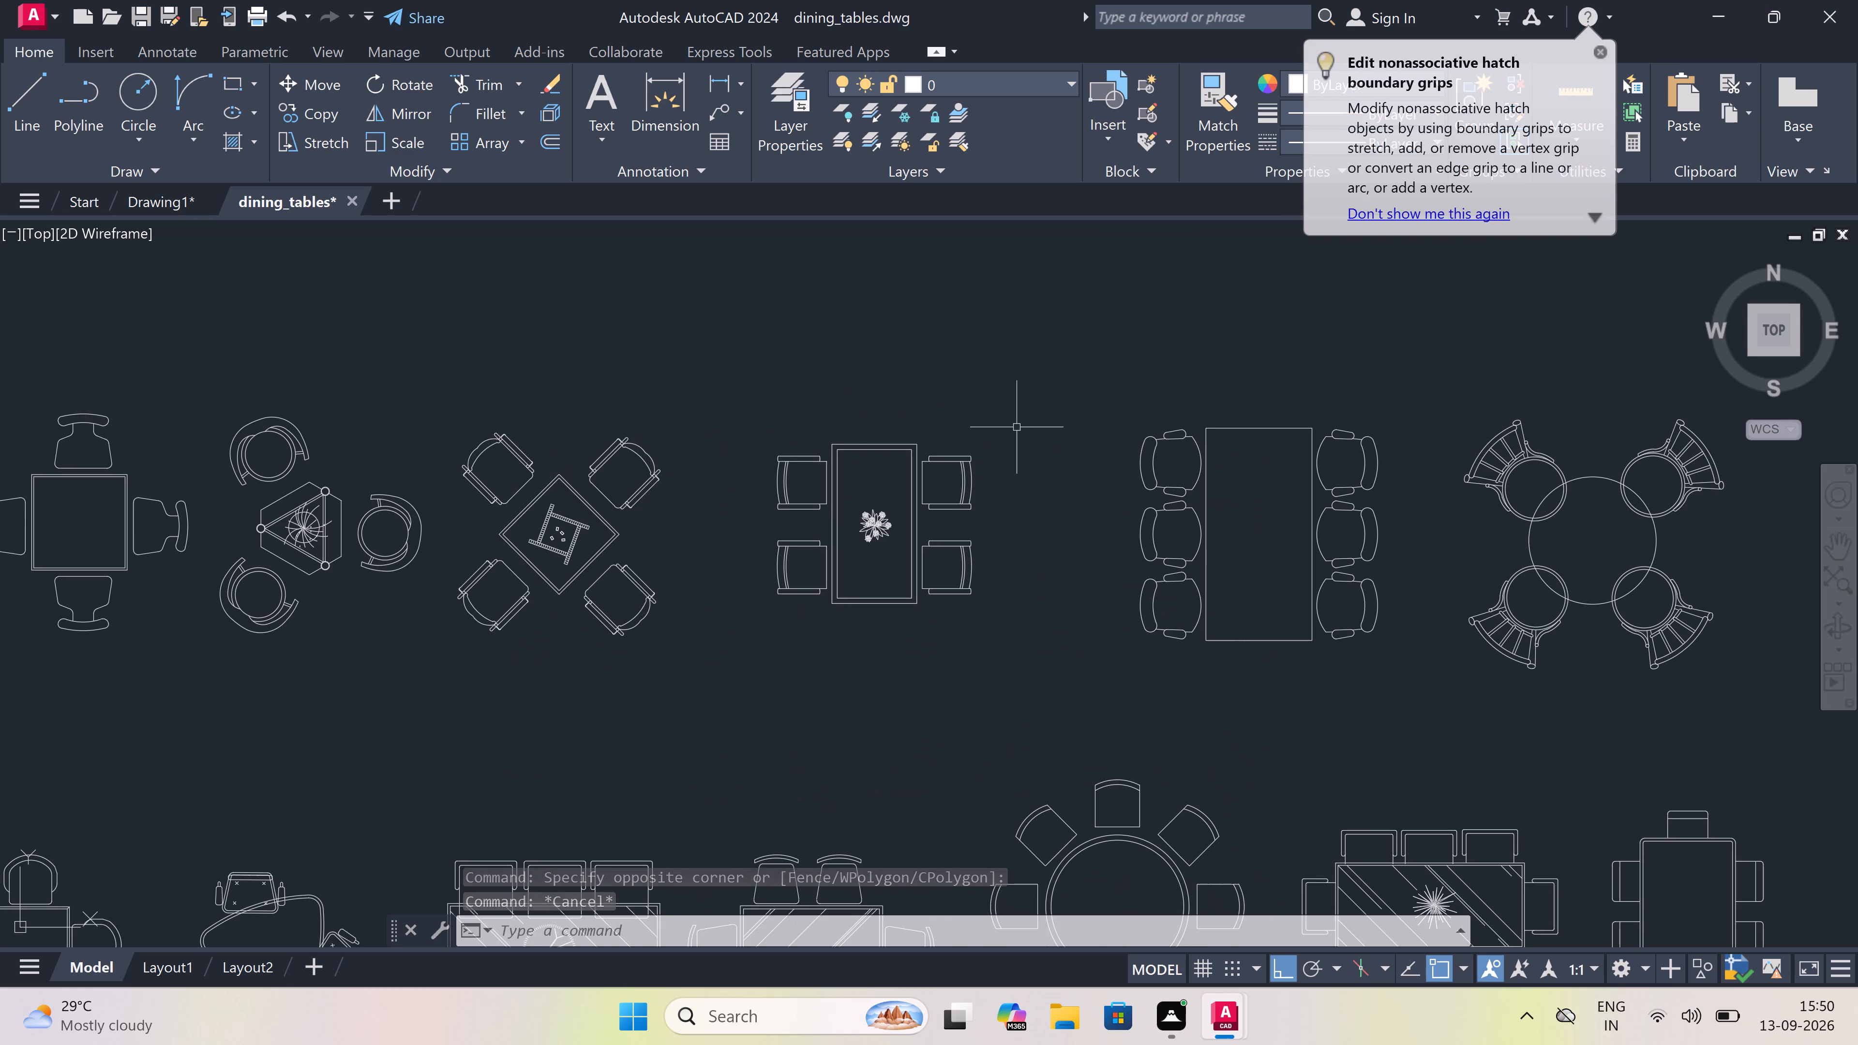
left_click_drag(1016, 401, 965, 458)
left_click(737, 693)
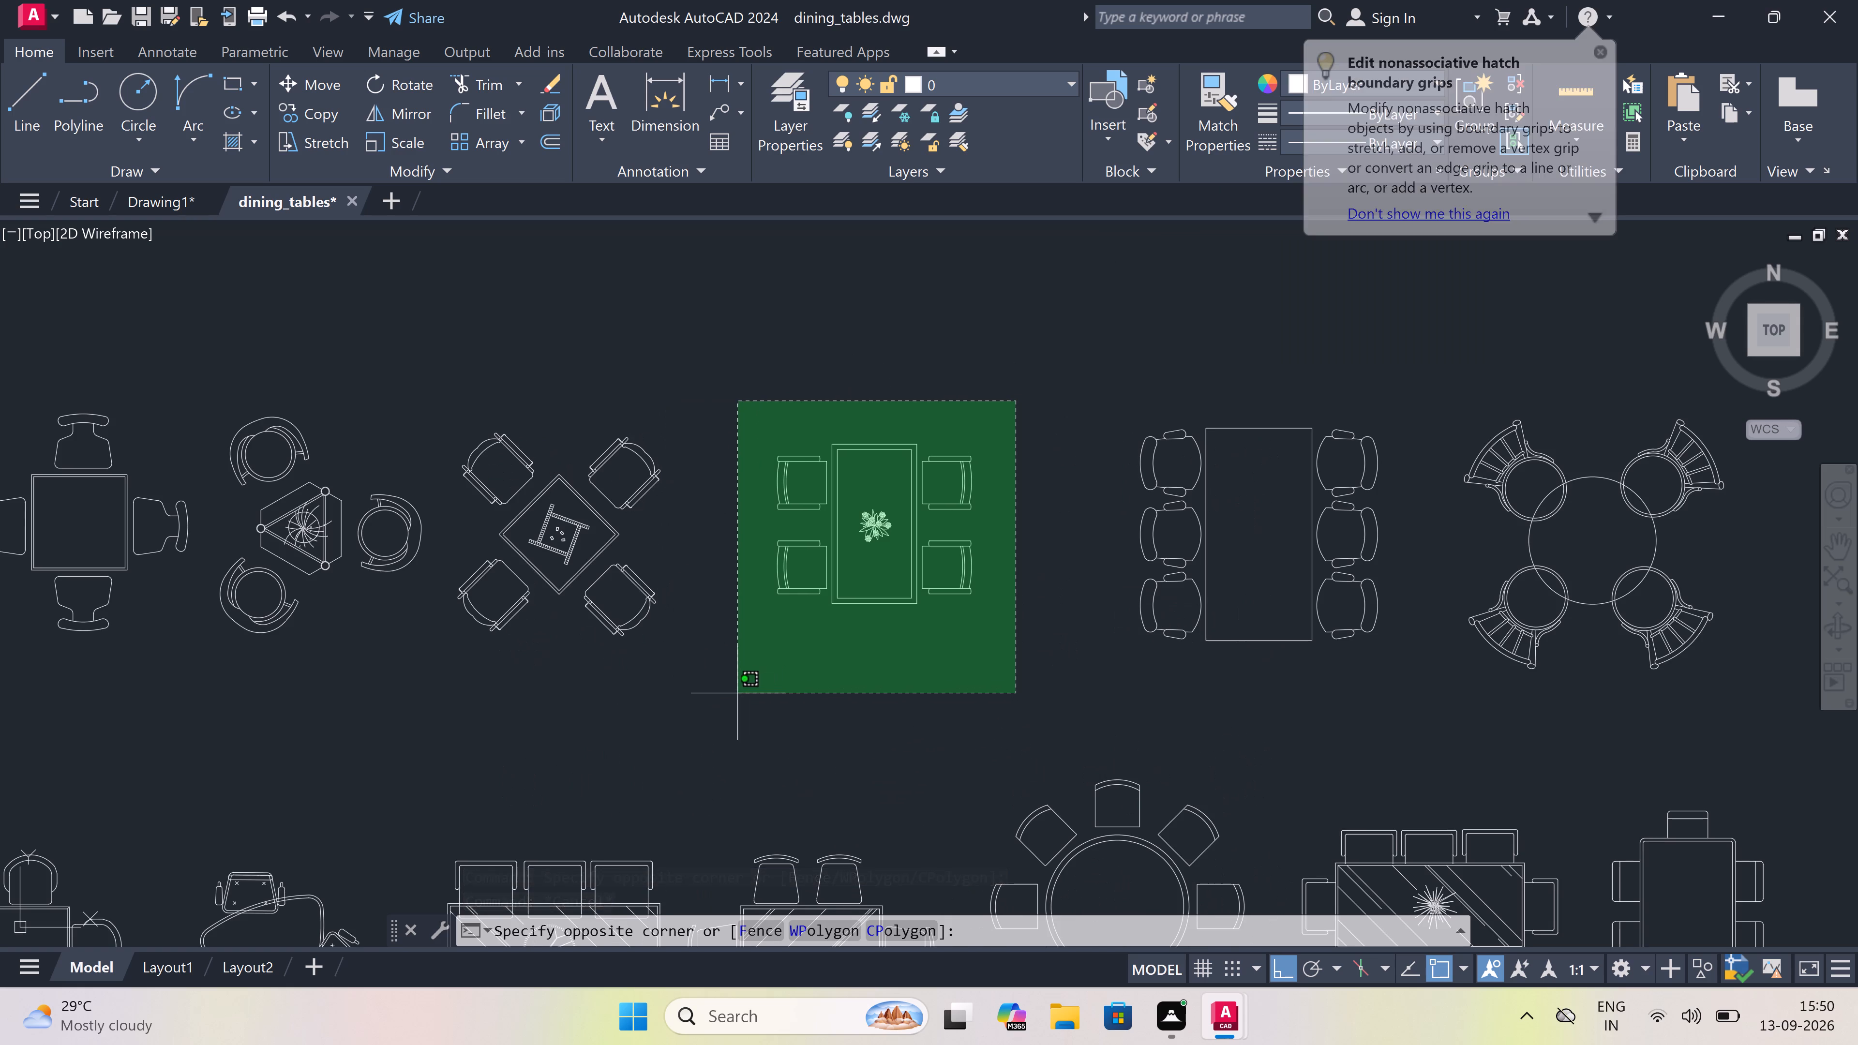
key("ctrl+c")
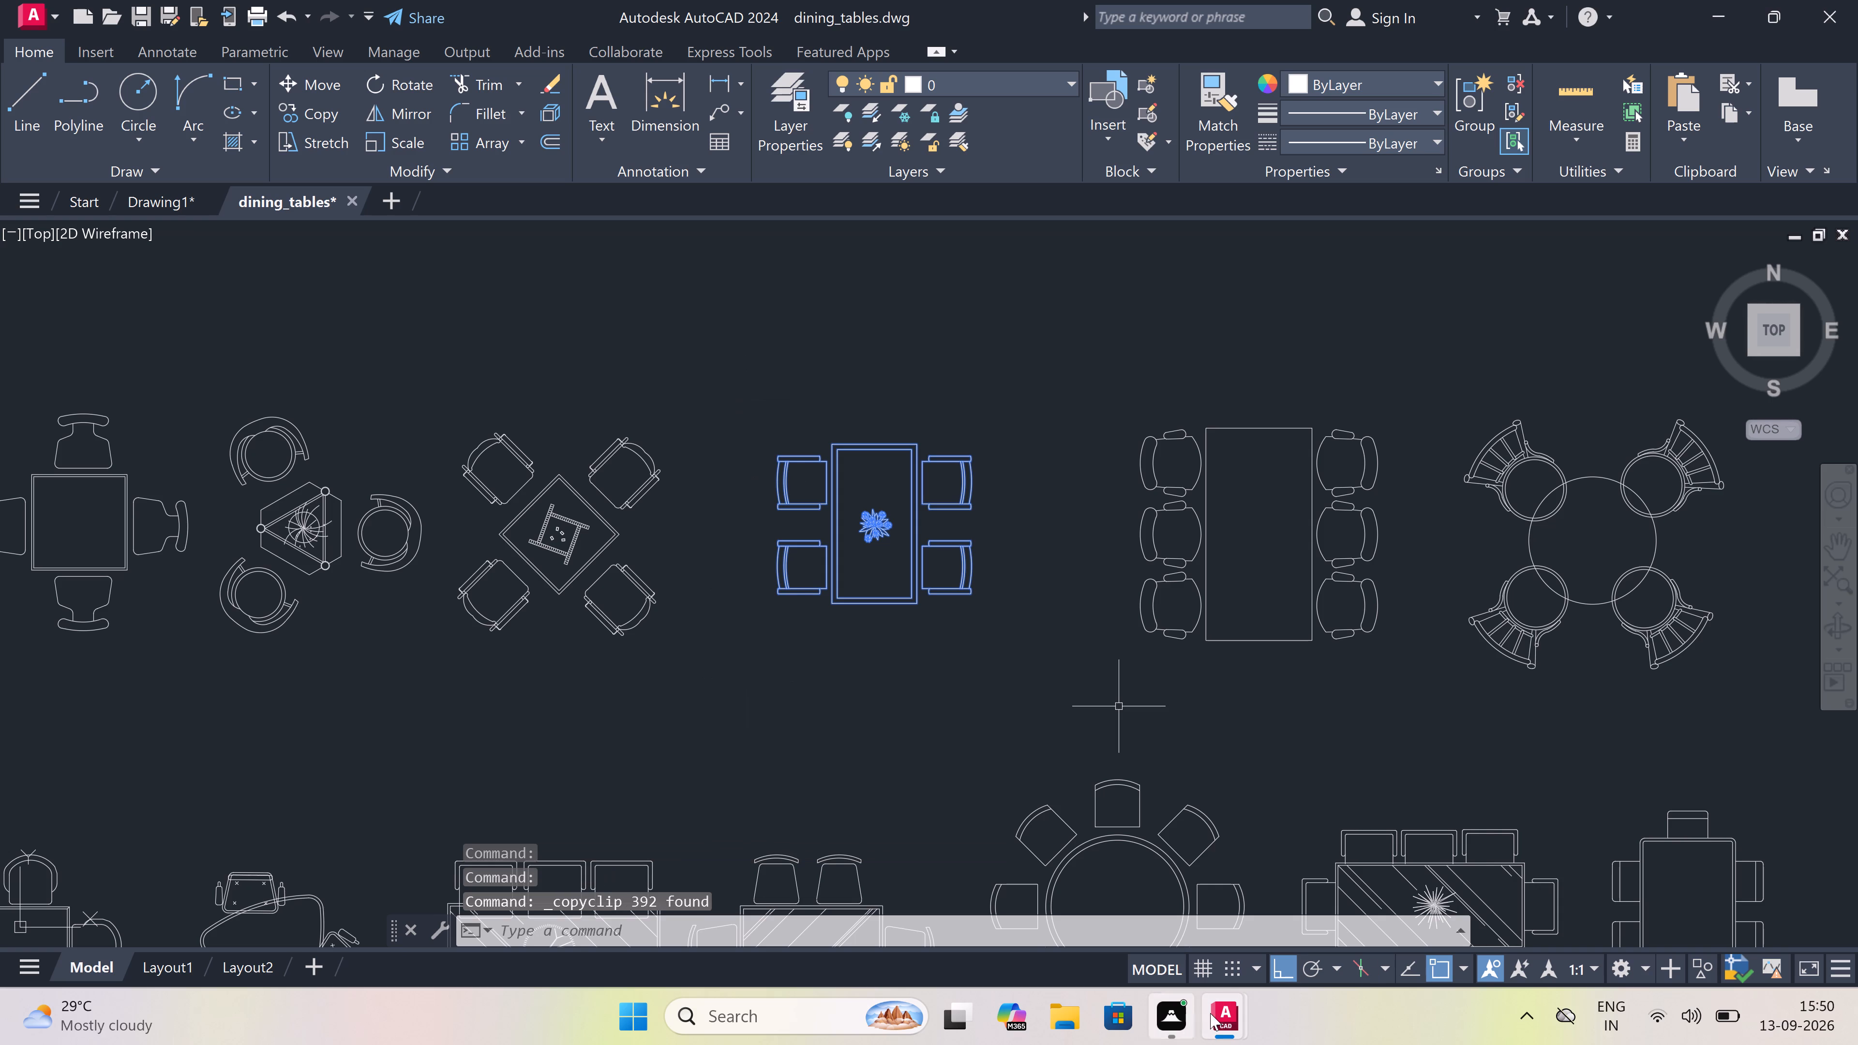
Switch to Drawing1 and paste the copied dining table set in the empty area to the right of the floor plan.
left_click(1119, 901)
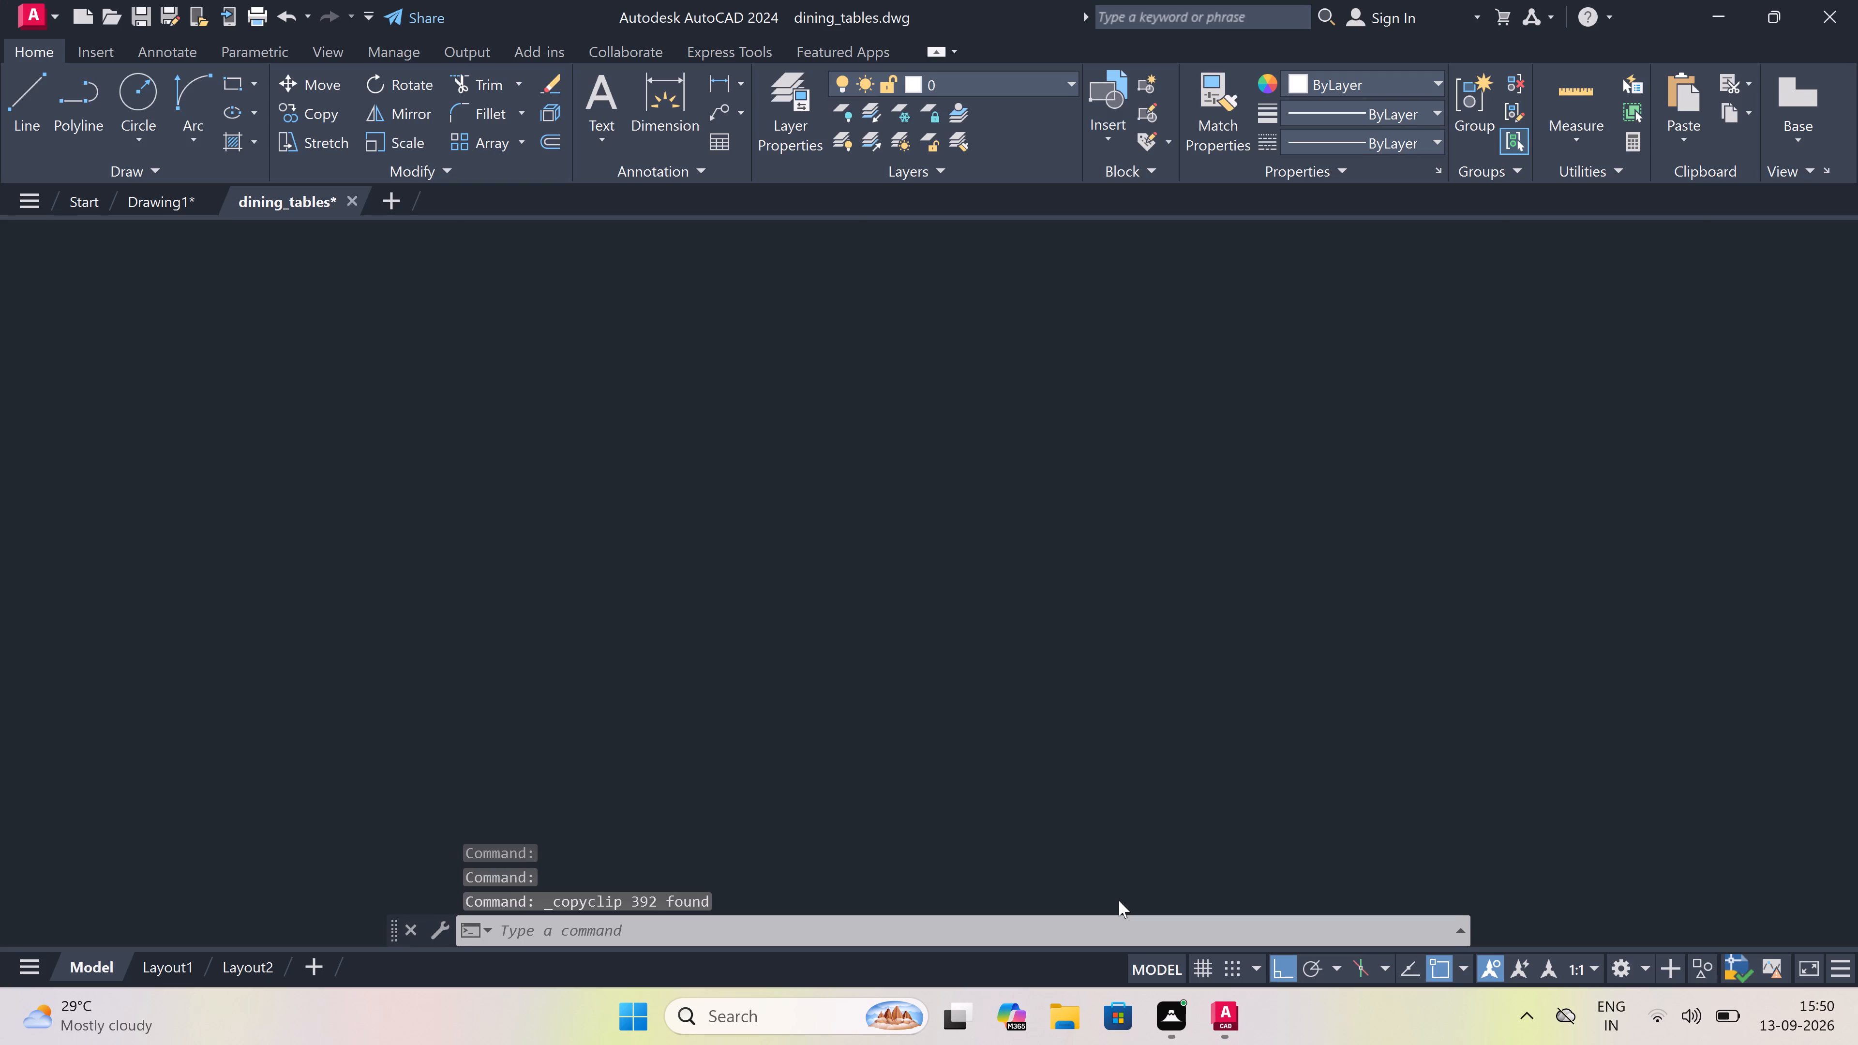
key("ctrl+v")
scroll(965, 688, "down", 2)
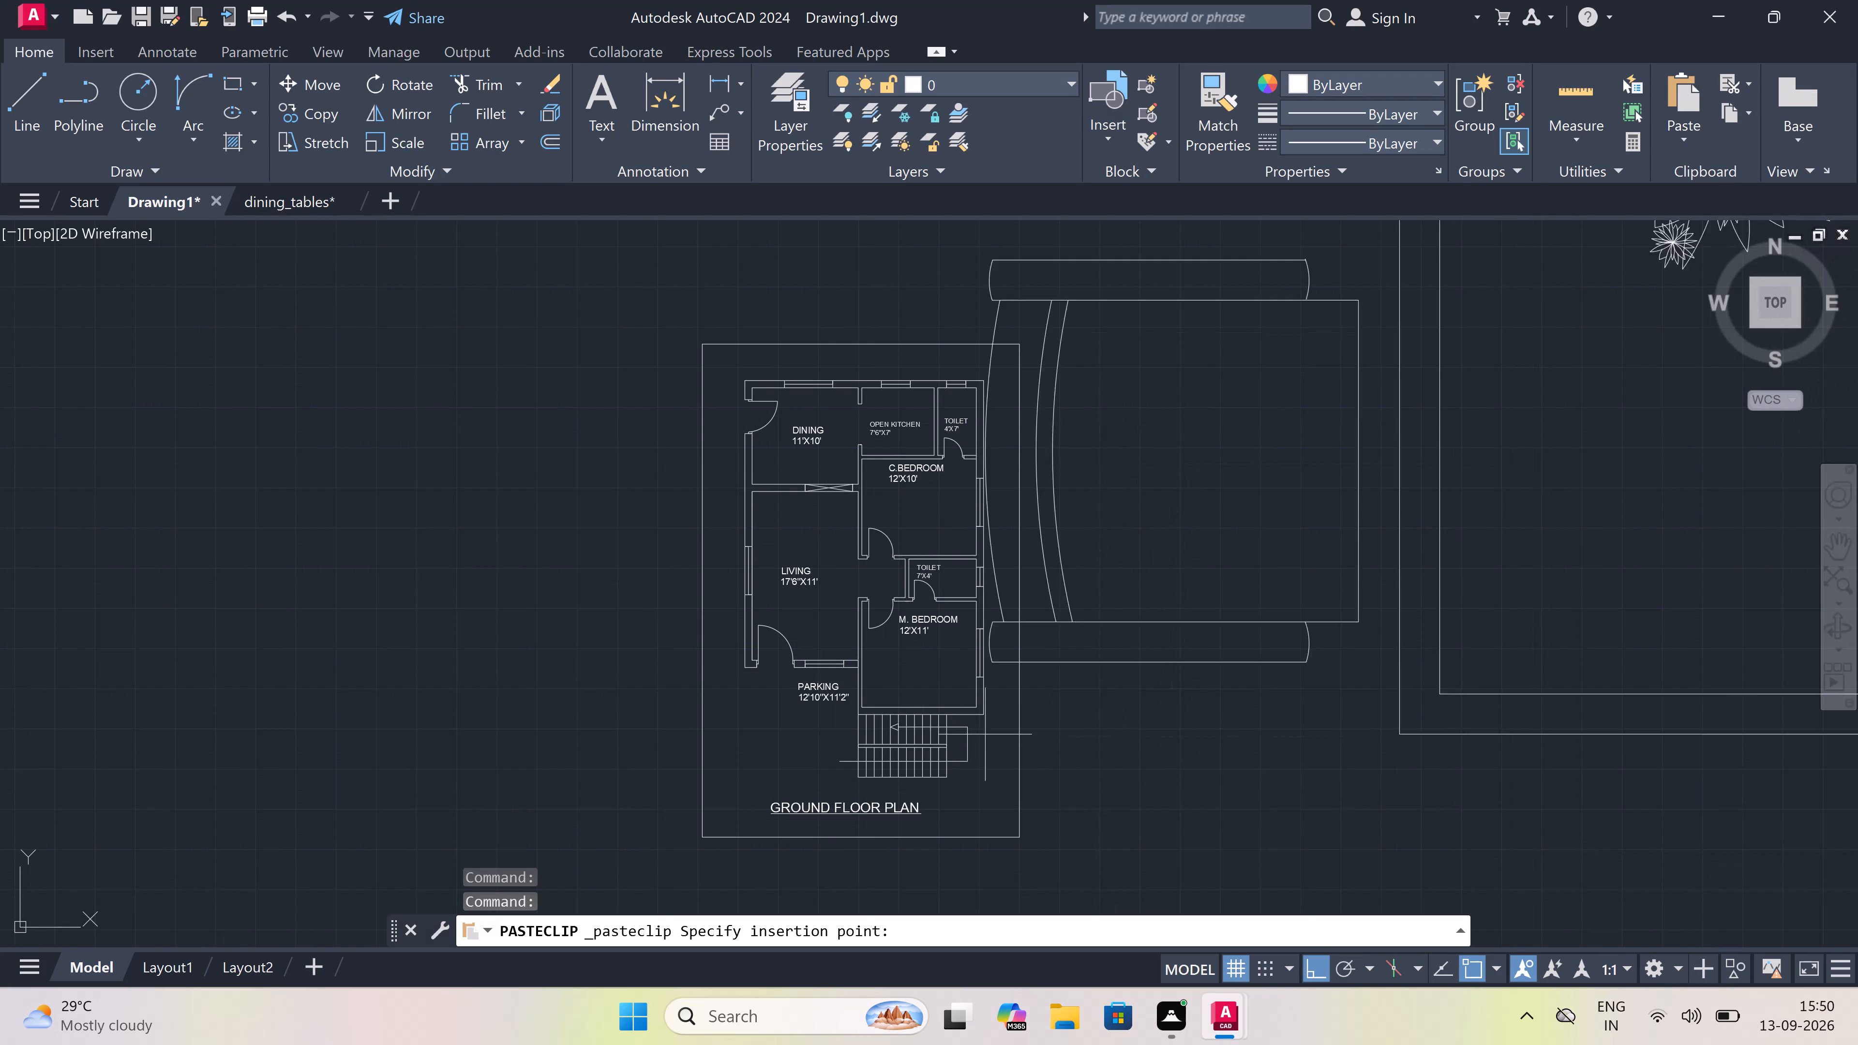
scroll(961, 672, "down", 3)
left_click(1047, 681)
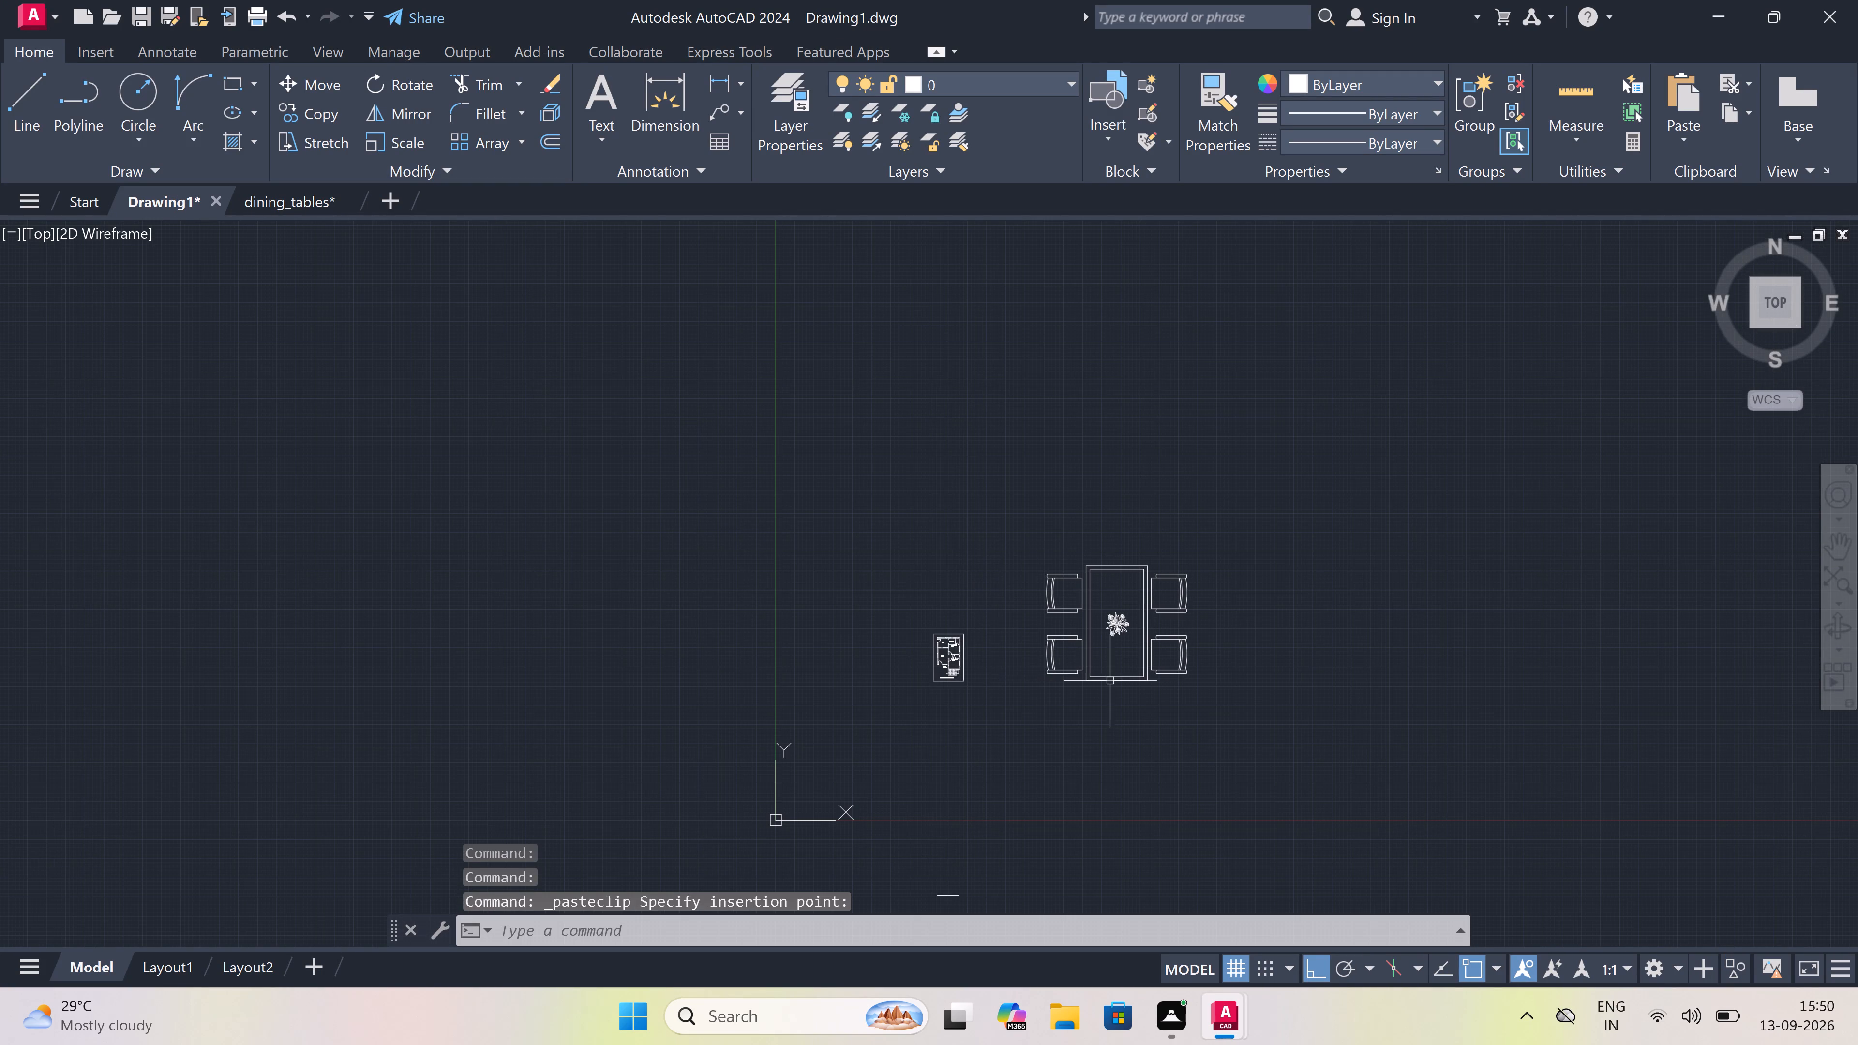
Scale the pasted dining set down about its table, picking the scale distance freehand at about 2'-9".
left_click_drag(1322, 475, 1209, 573)
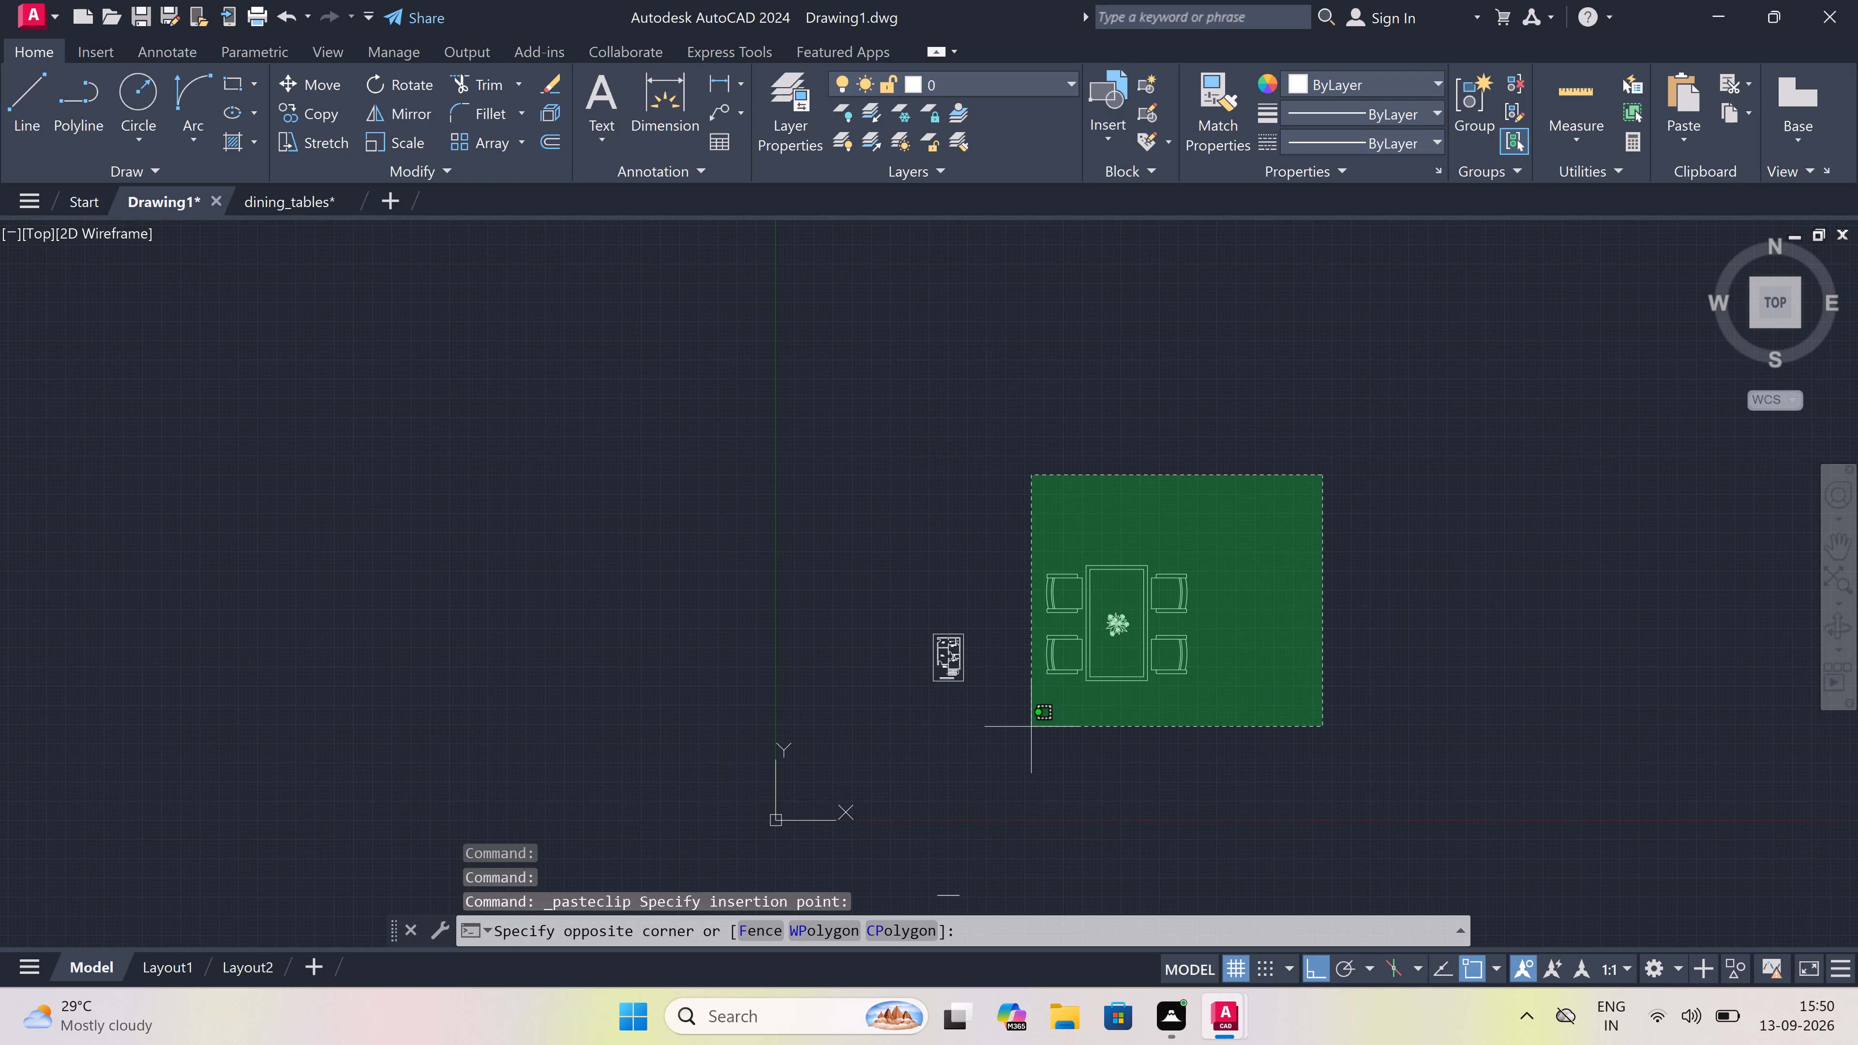
left_click(1032, 727)
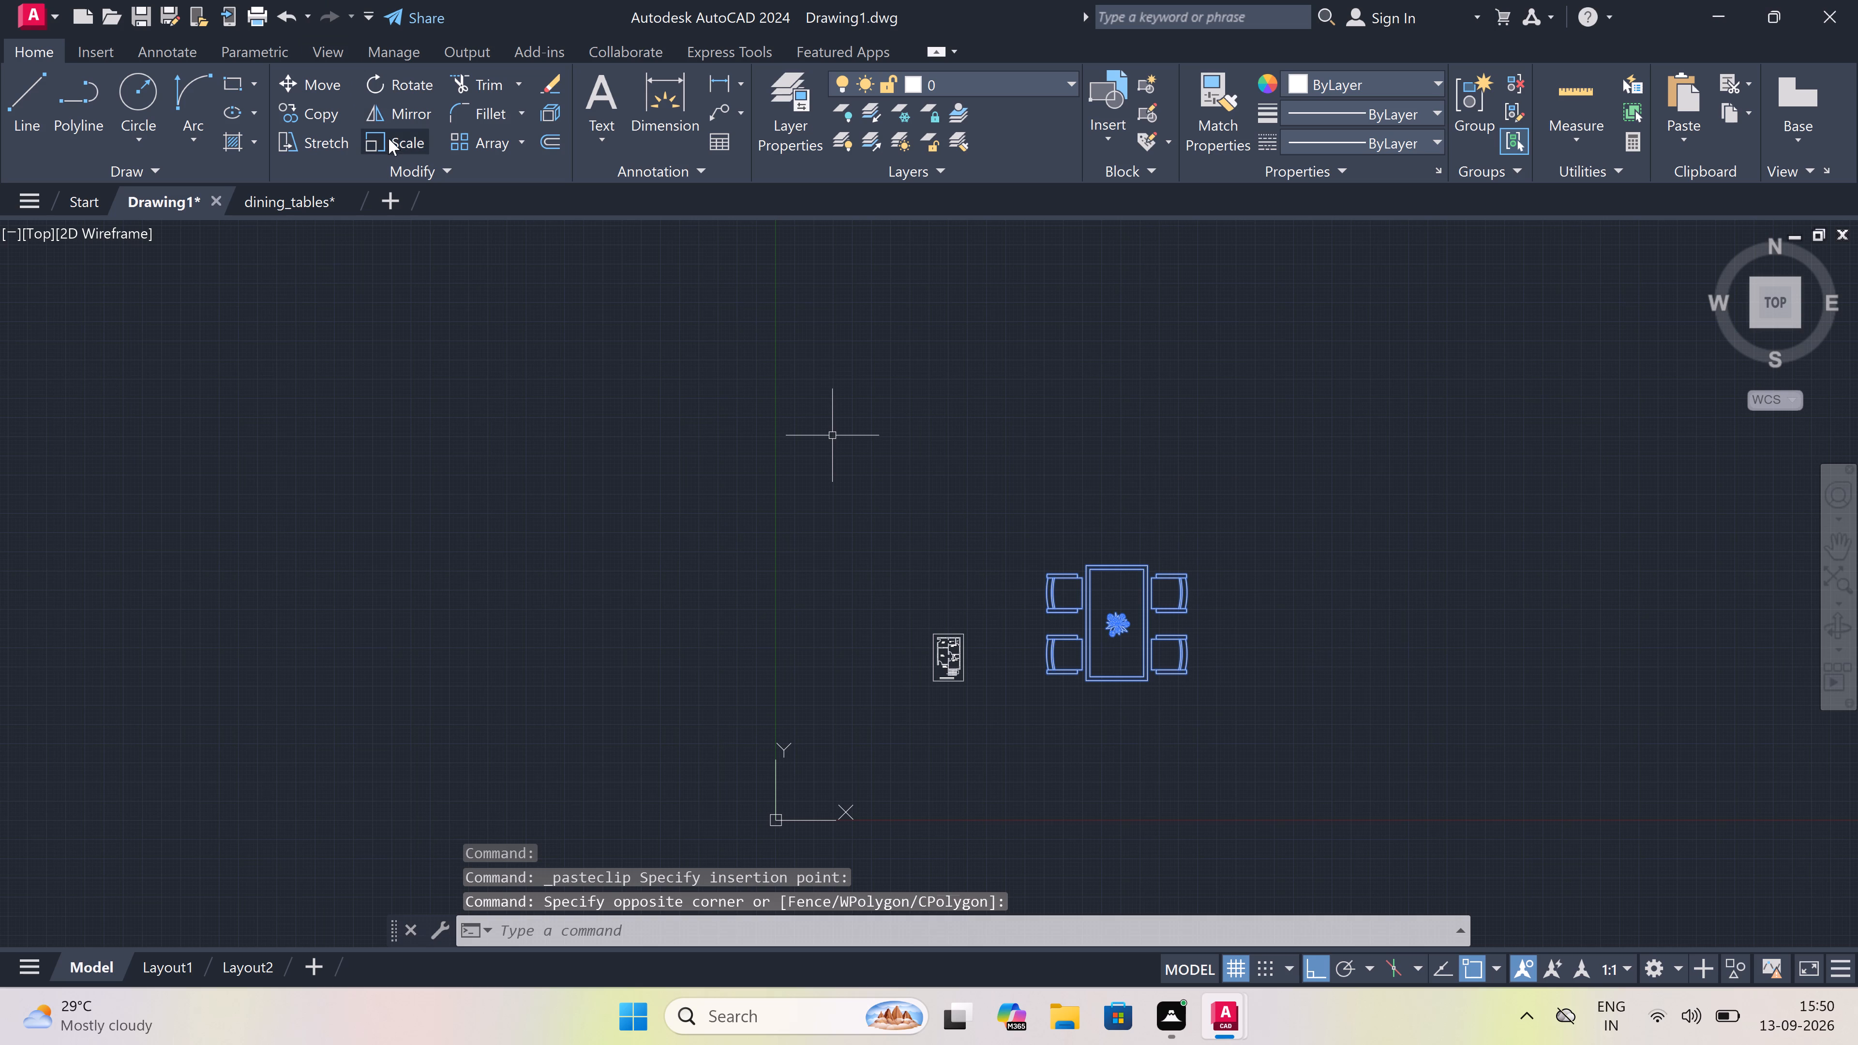
left_click(389, 138)
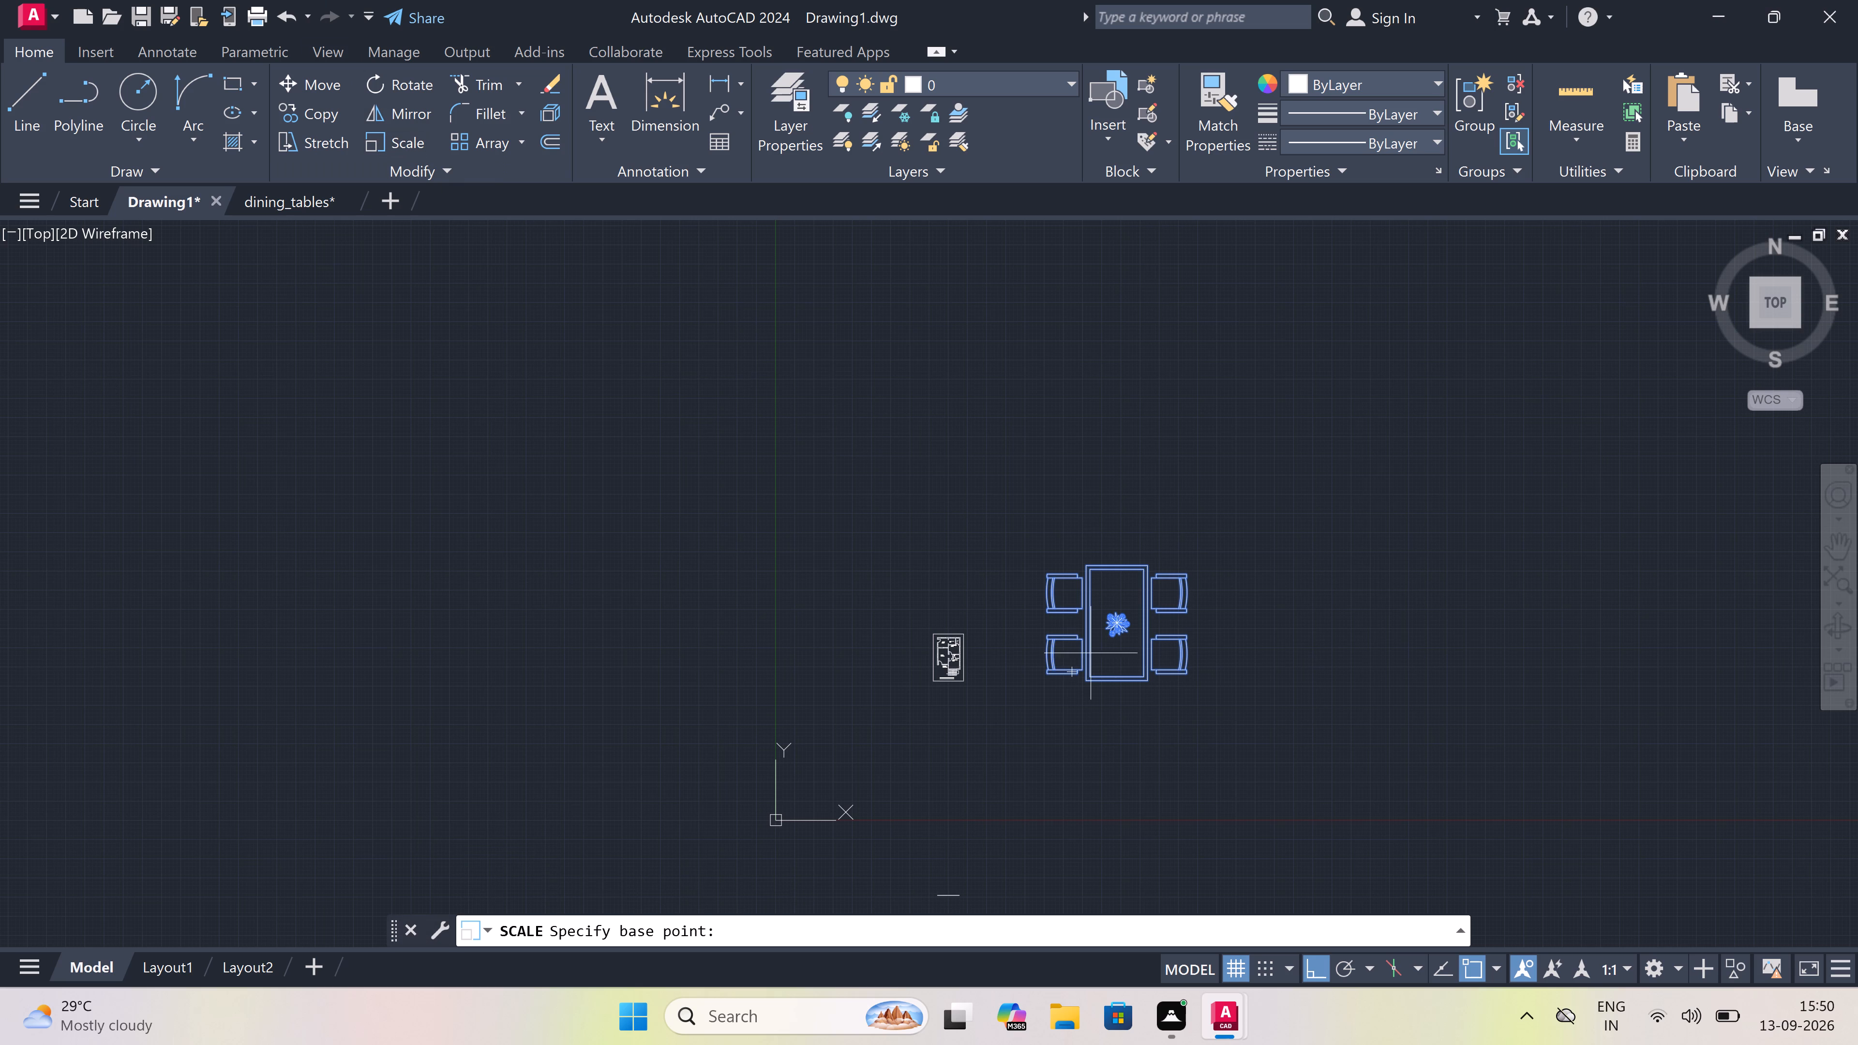
left_click(1101, 629)
scroll(1108, 595, "down", 2)
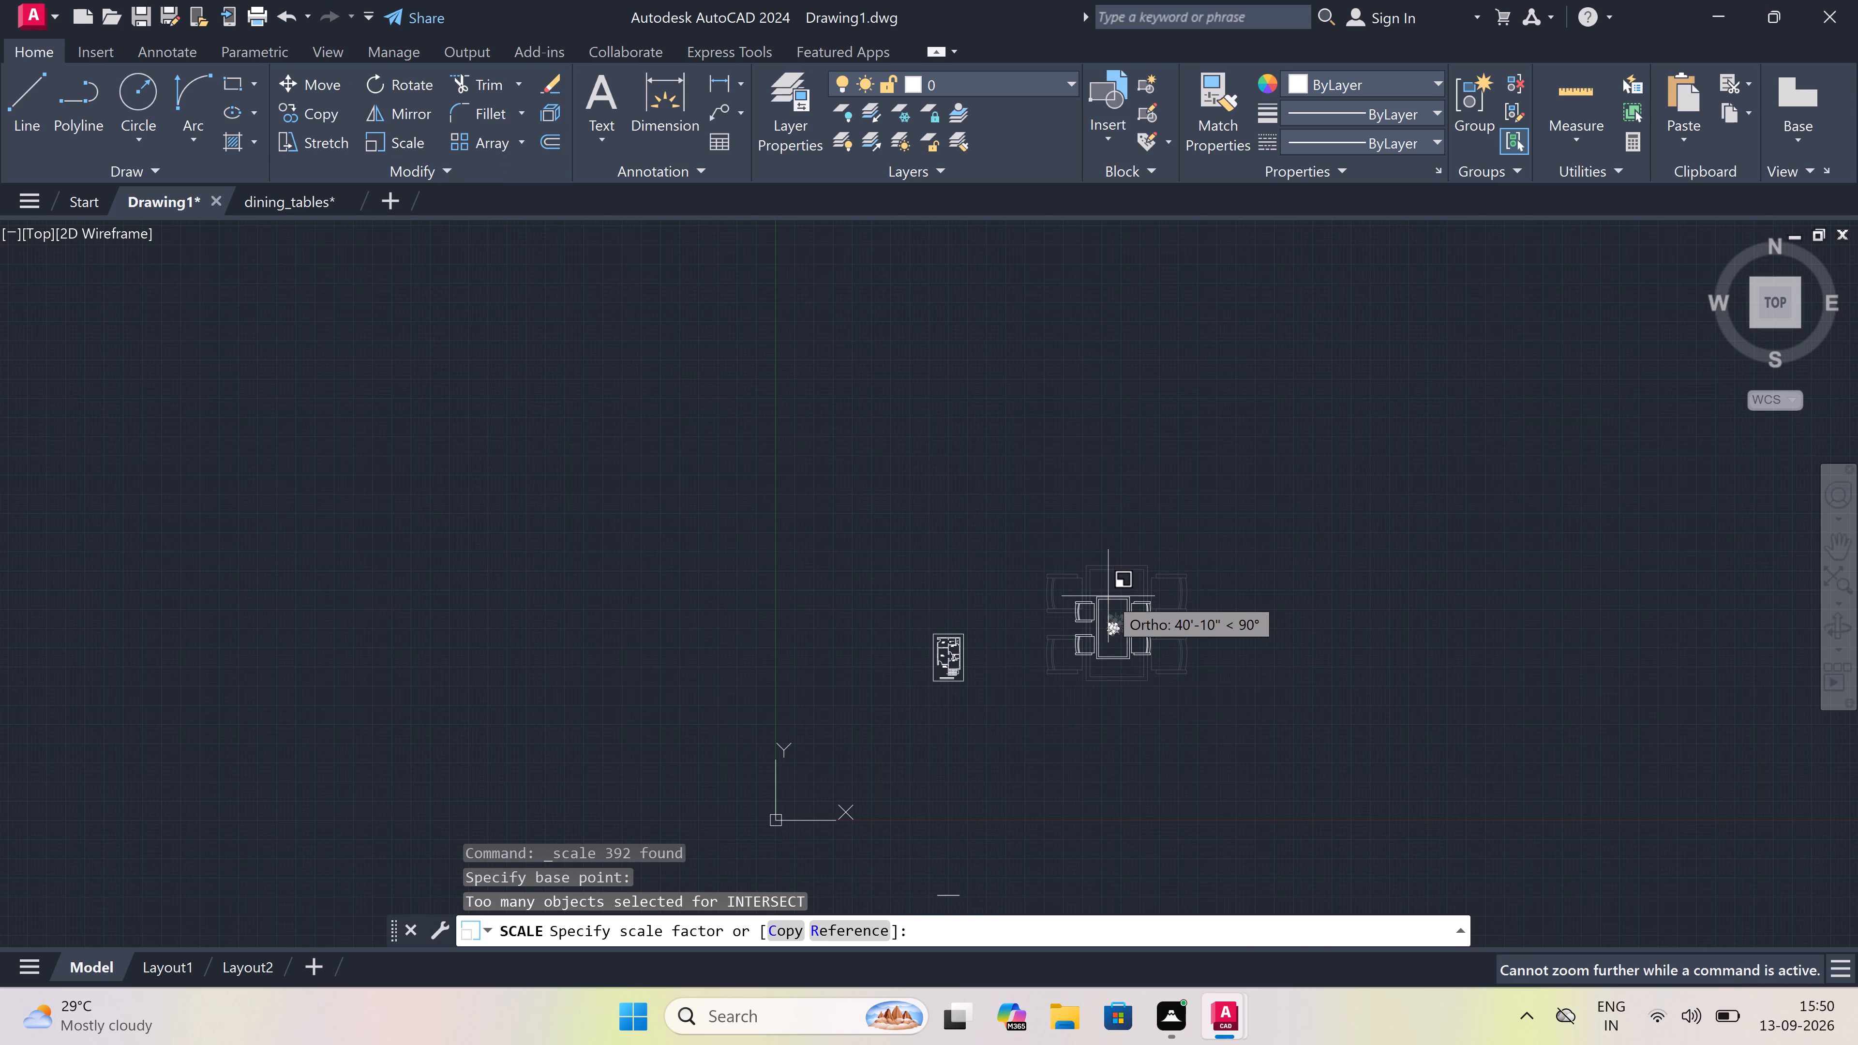
scroll(1107, 597, "up", 5)
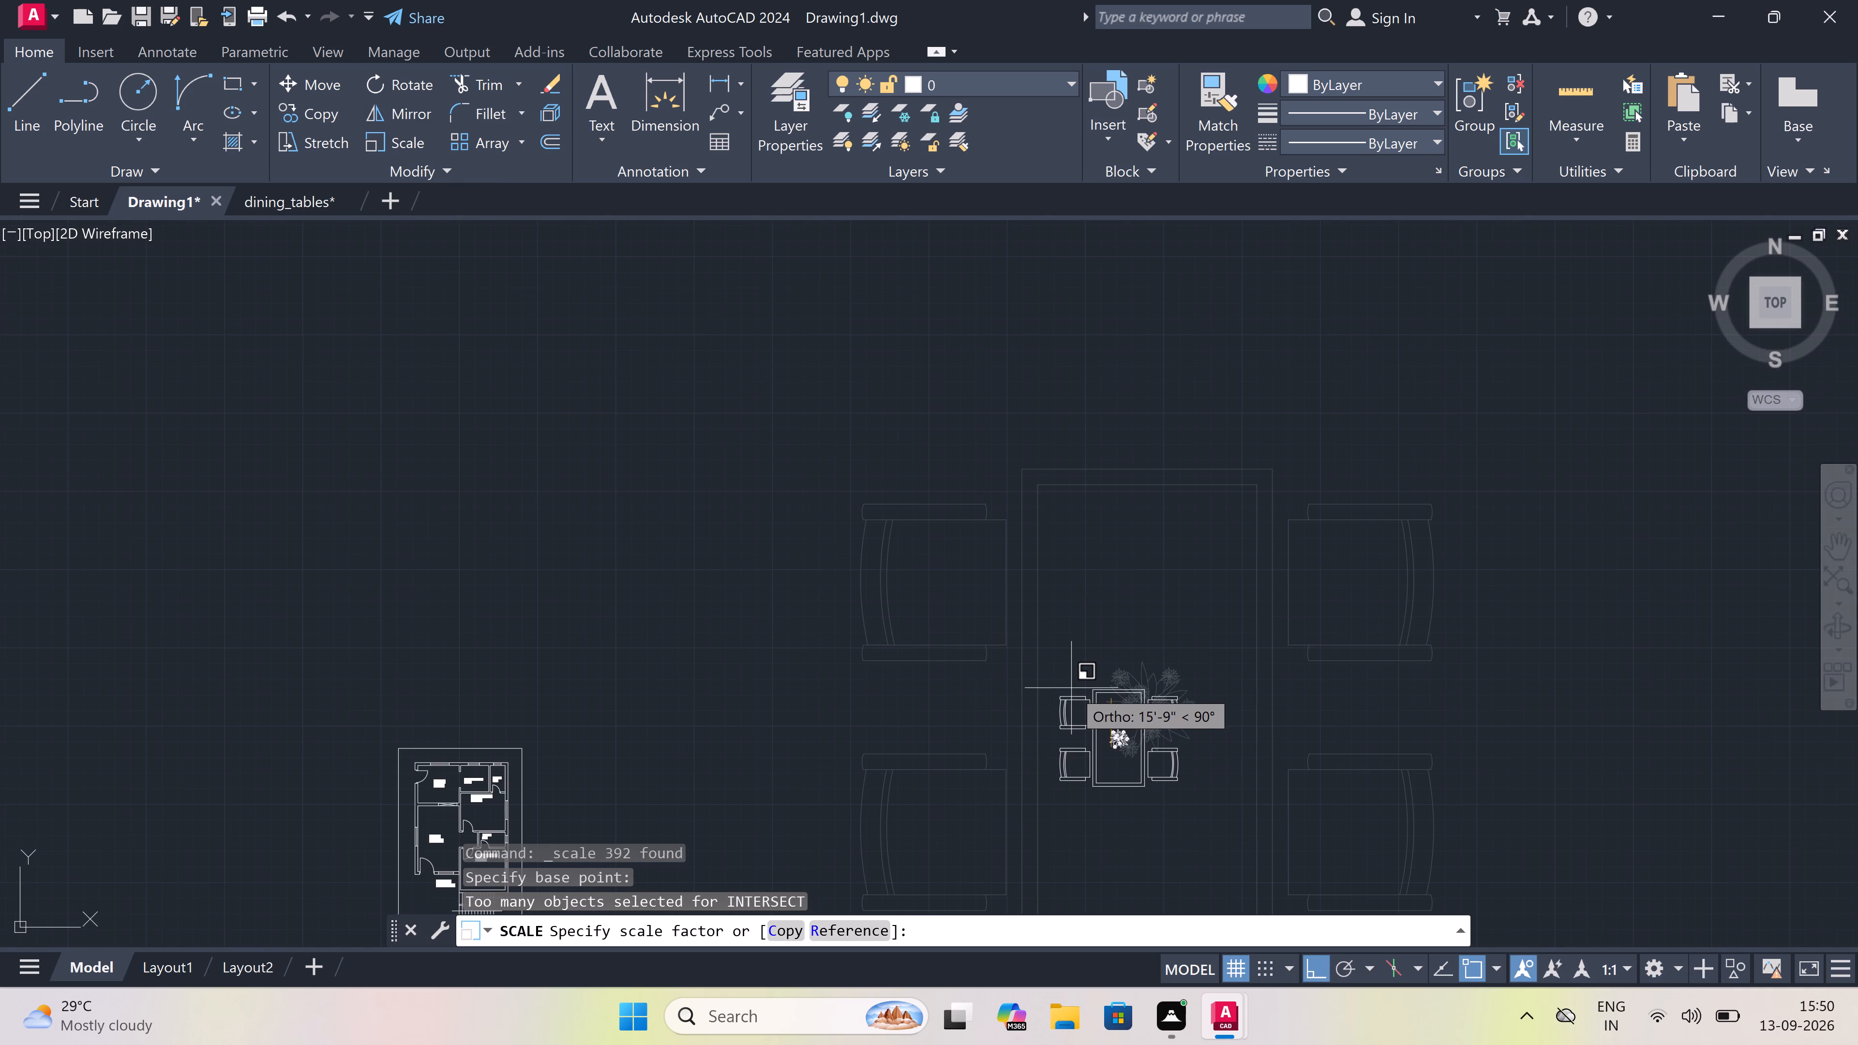
scroll(1073, 690, "up", 4)
scroll(1088, 748, "down", 3)
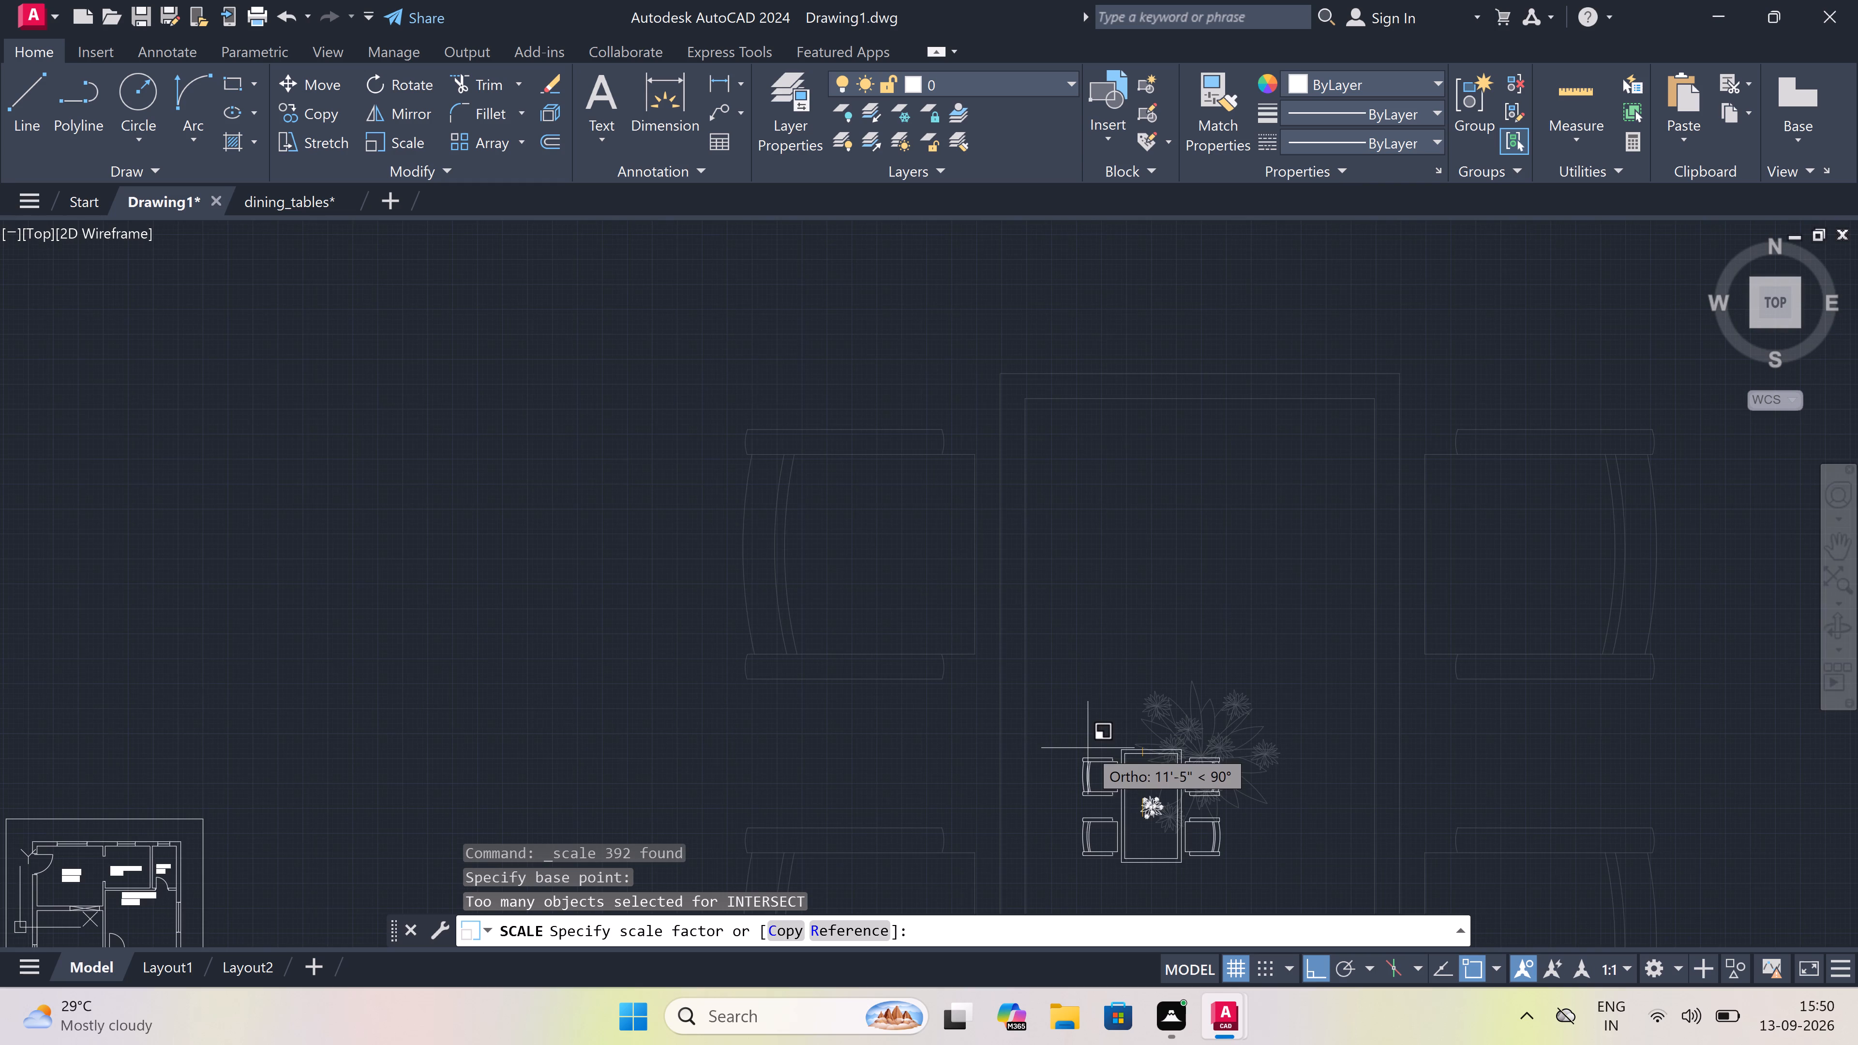
scroll(1088, 748, "down", 3)
scroll(1099, 768, "up", 5)
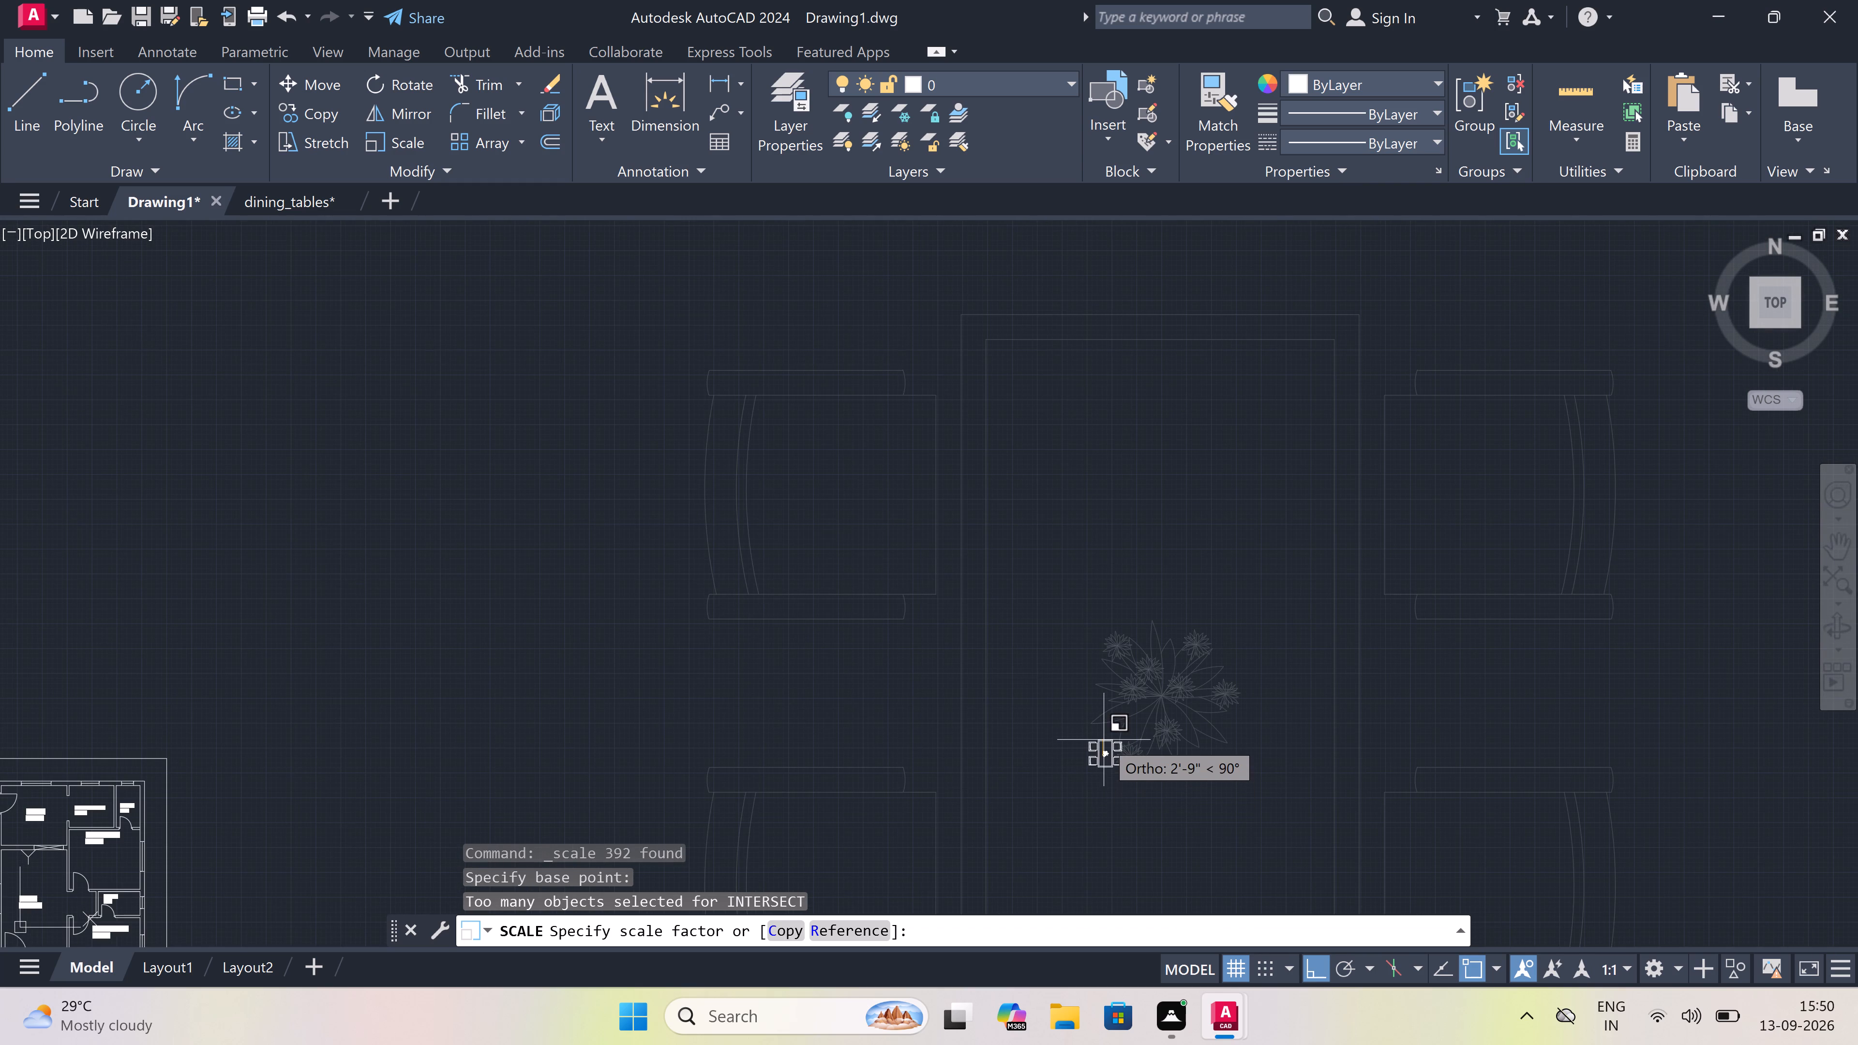
left_click(1105, 738)
Move the scaled dining set, with Ortho off, to just outside the plan's left boundary, beside the living room.
left_click_drag(1166, 700, 1103, 734)
left_click(883, 773)
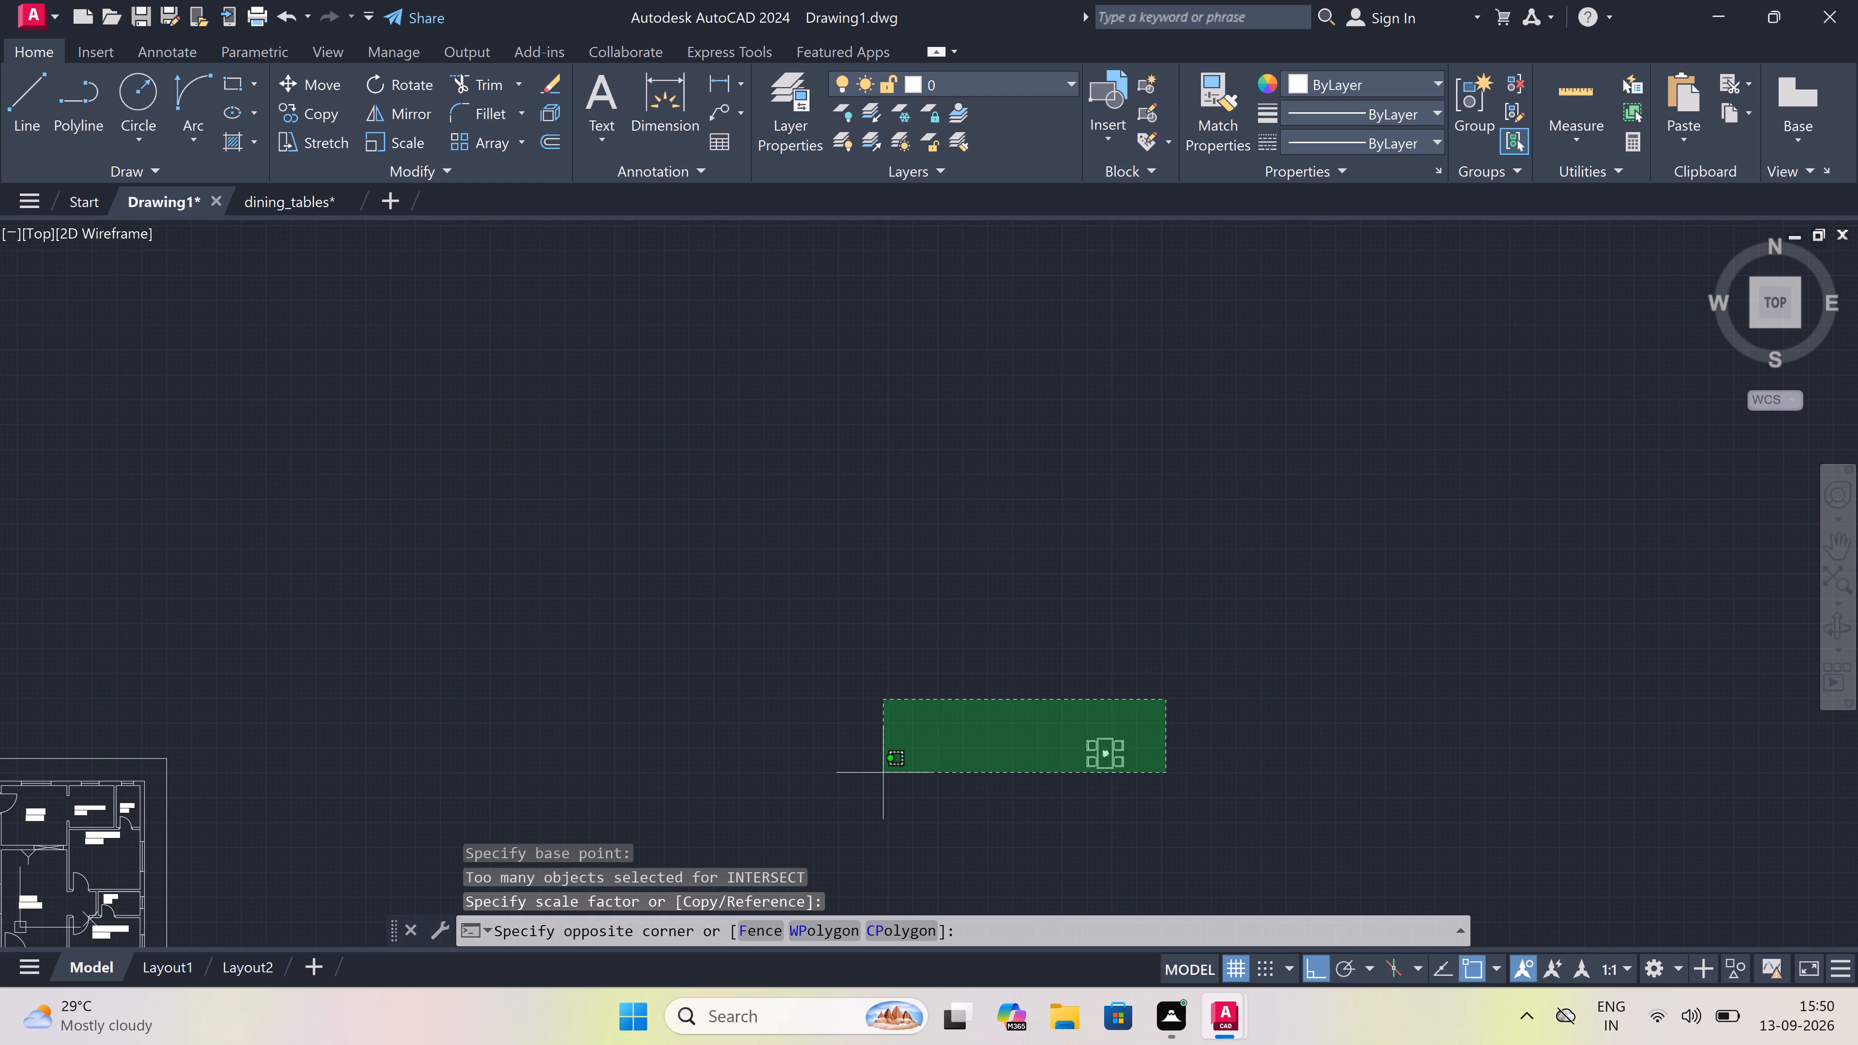
left_click(327, 76)
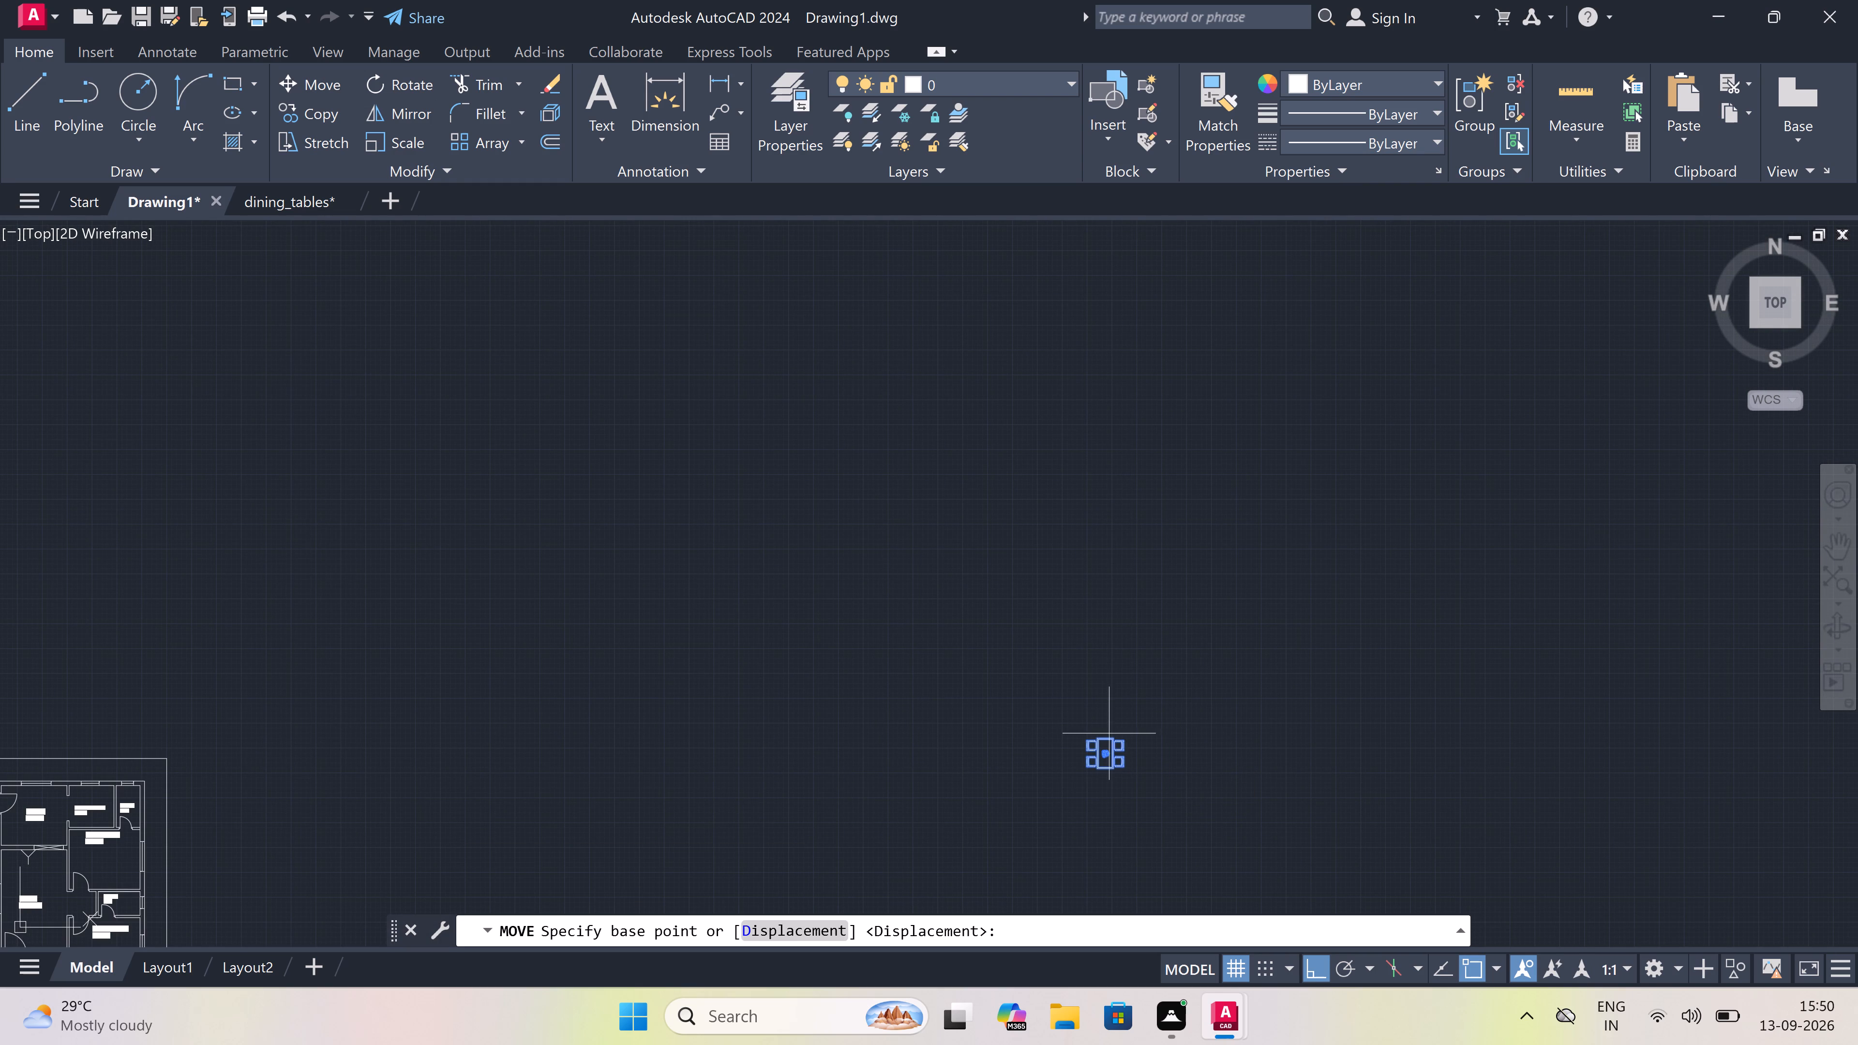
left_click_drag(1105, 743, 1027, 792)
key("F8")
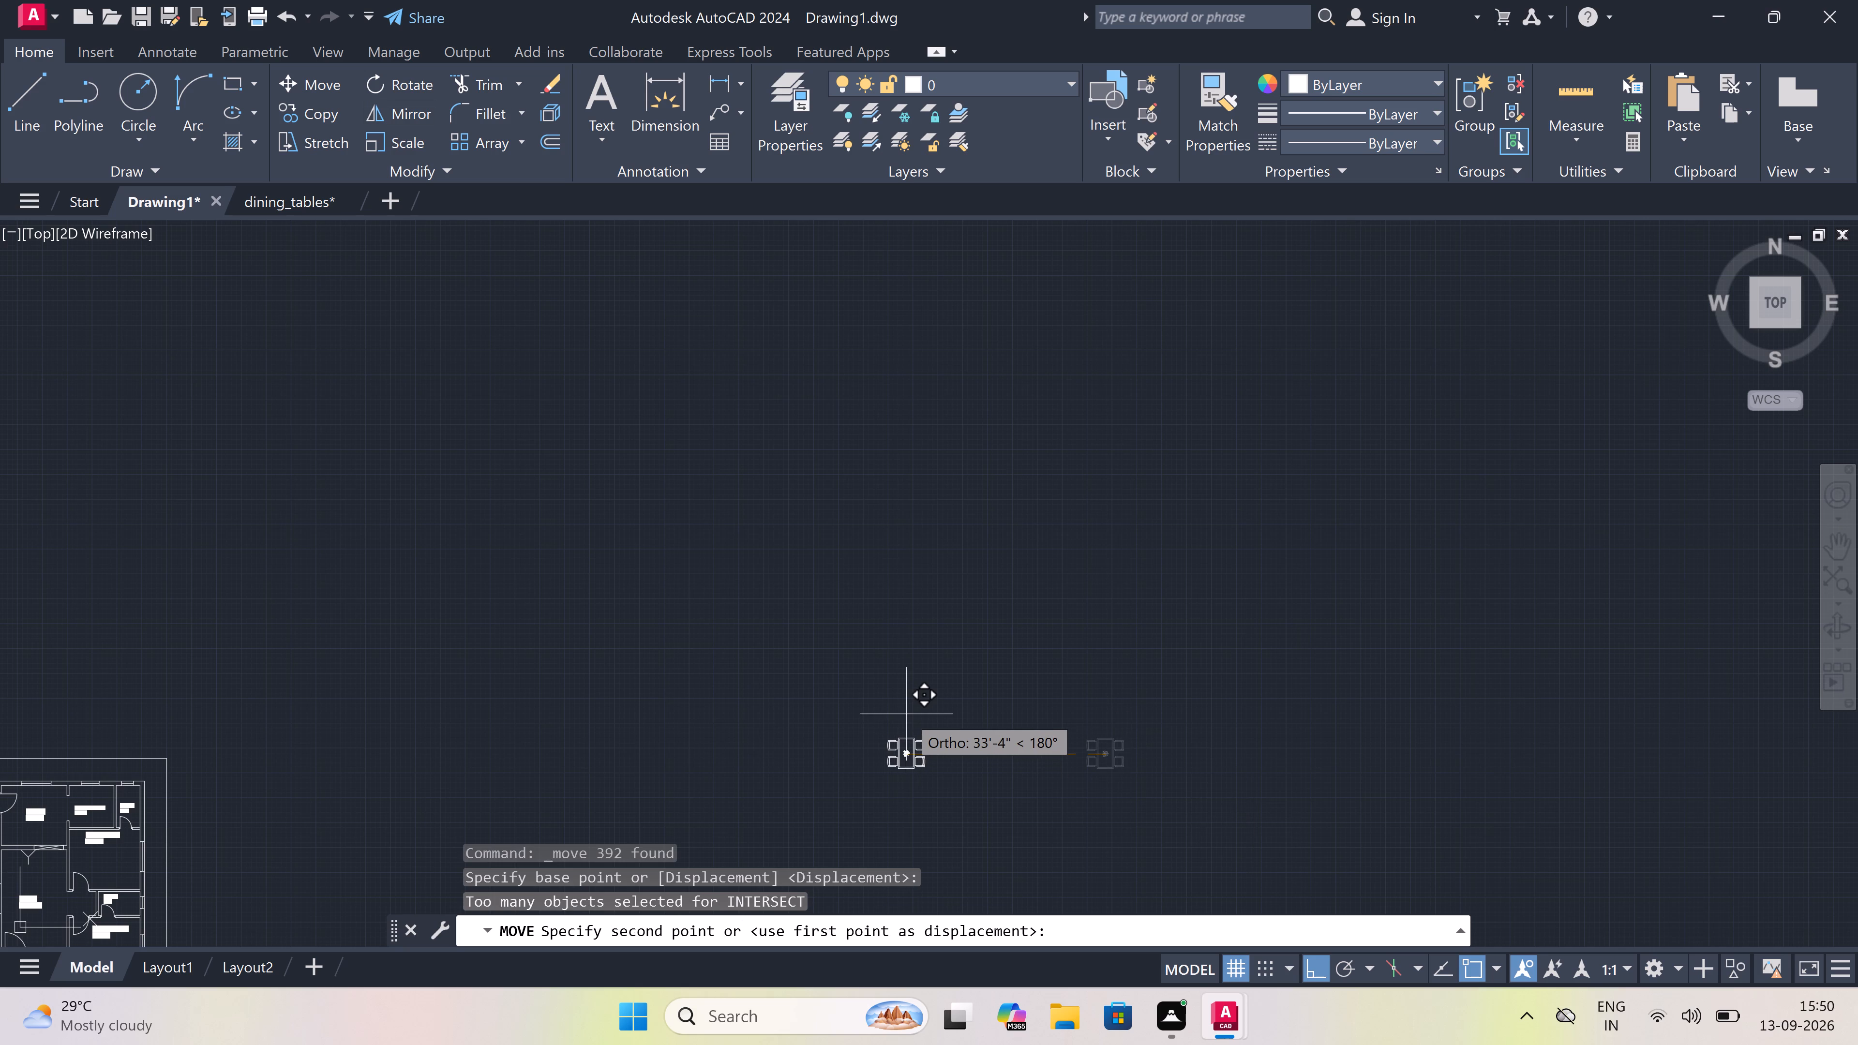
scroll(914, 706, "down", 4)
scroll(675, 754, "up", 4)
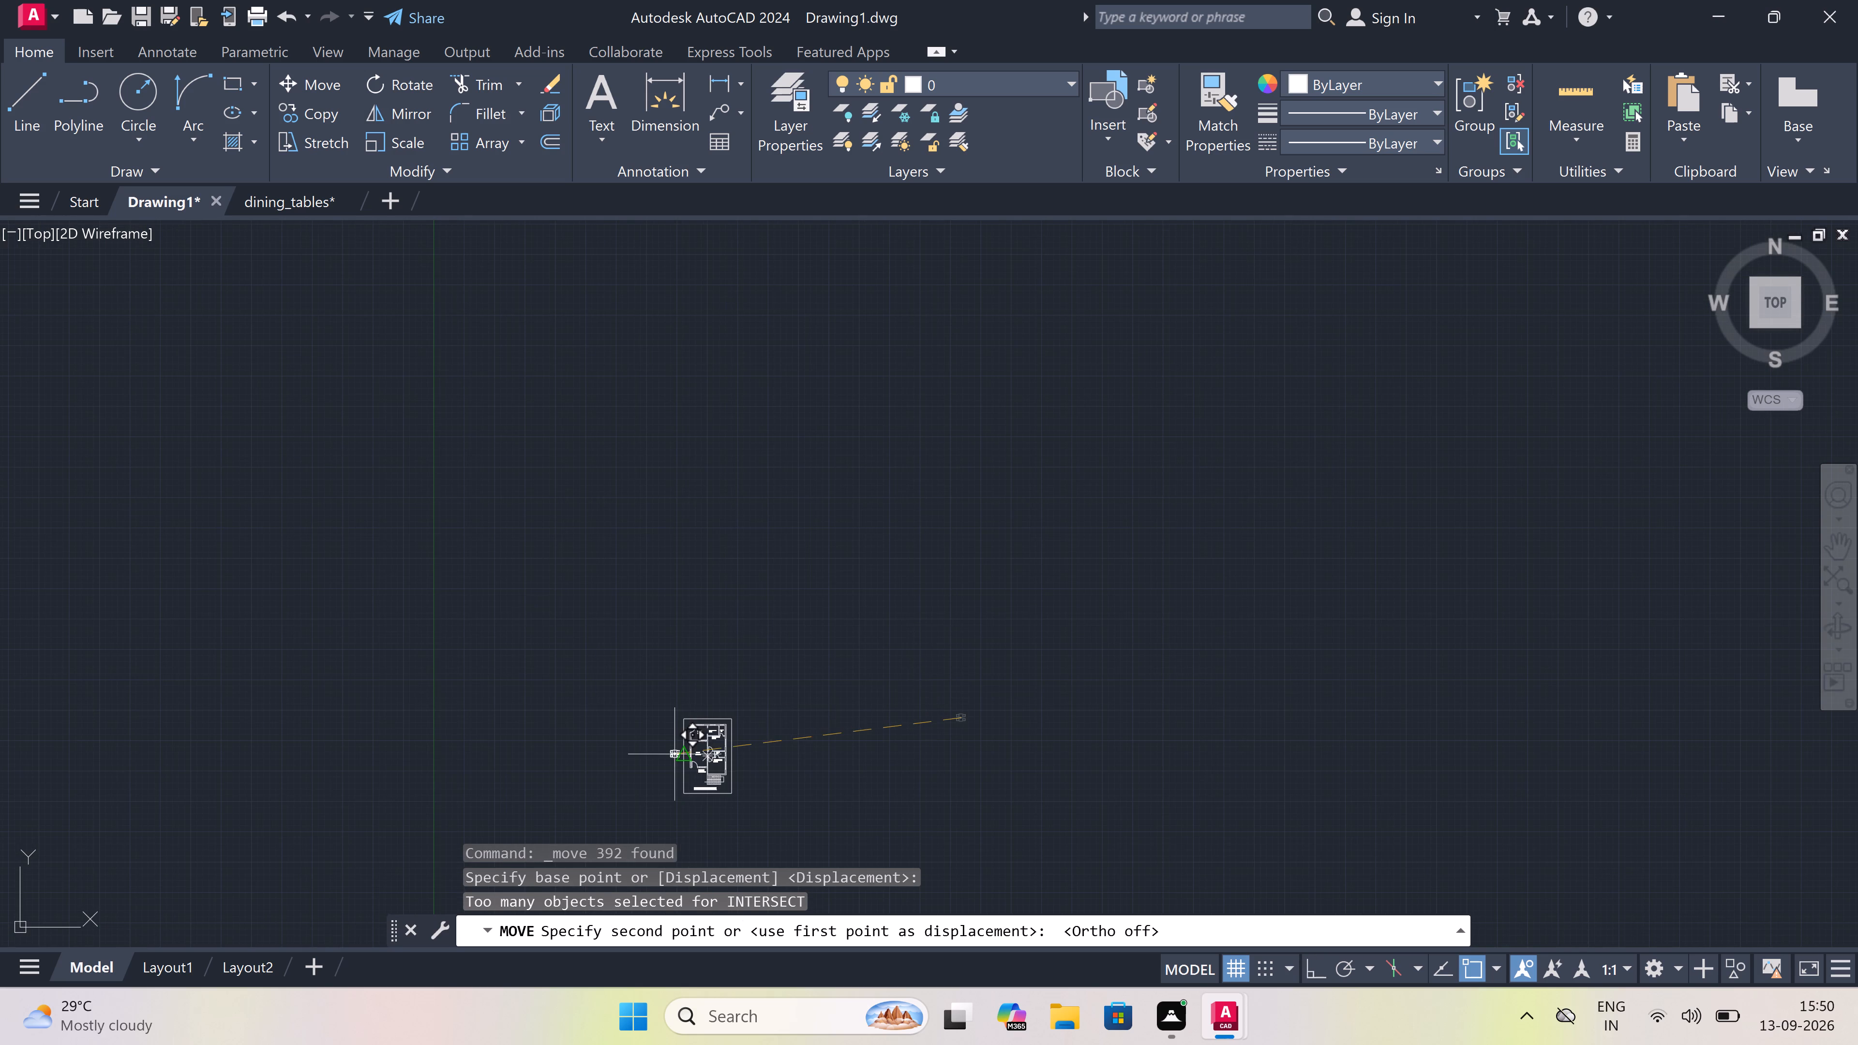
scroll(714, 761, "up", 3)
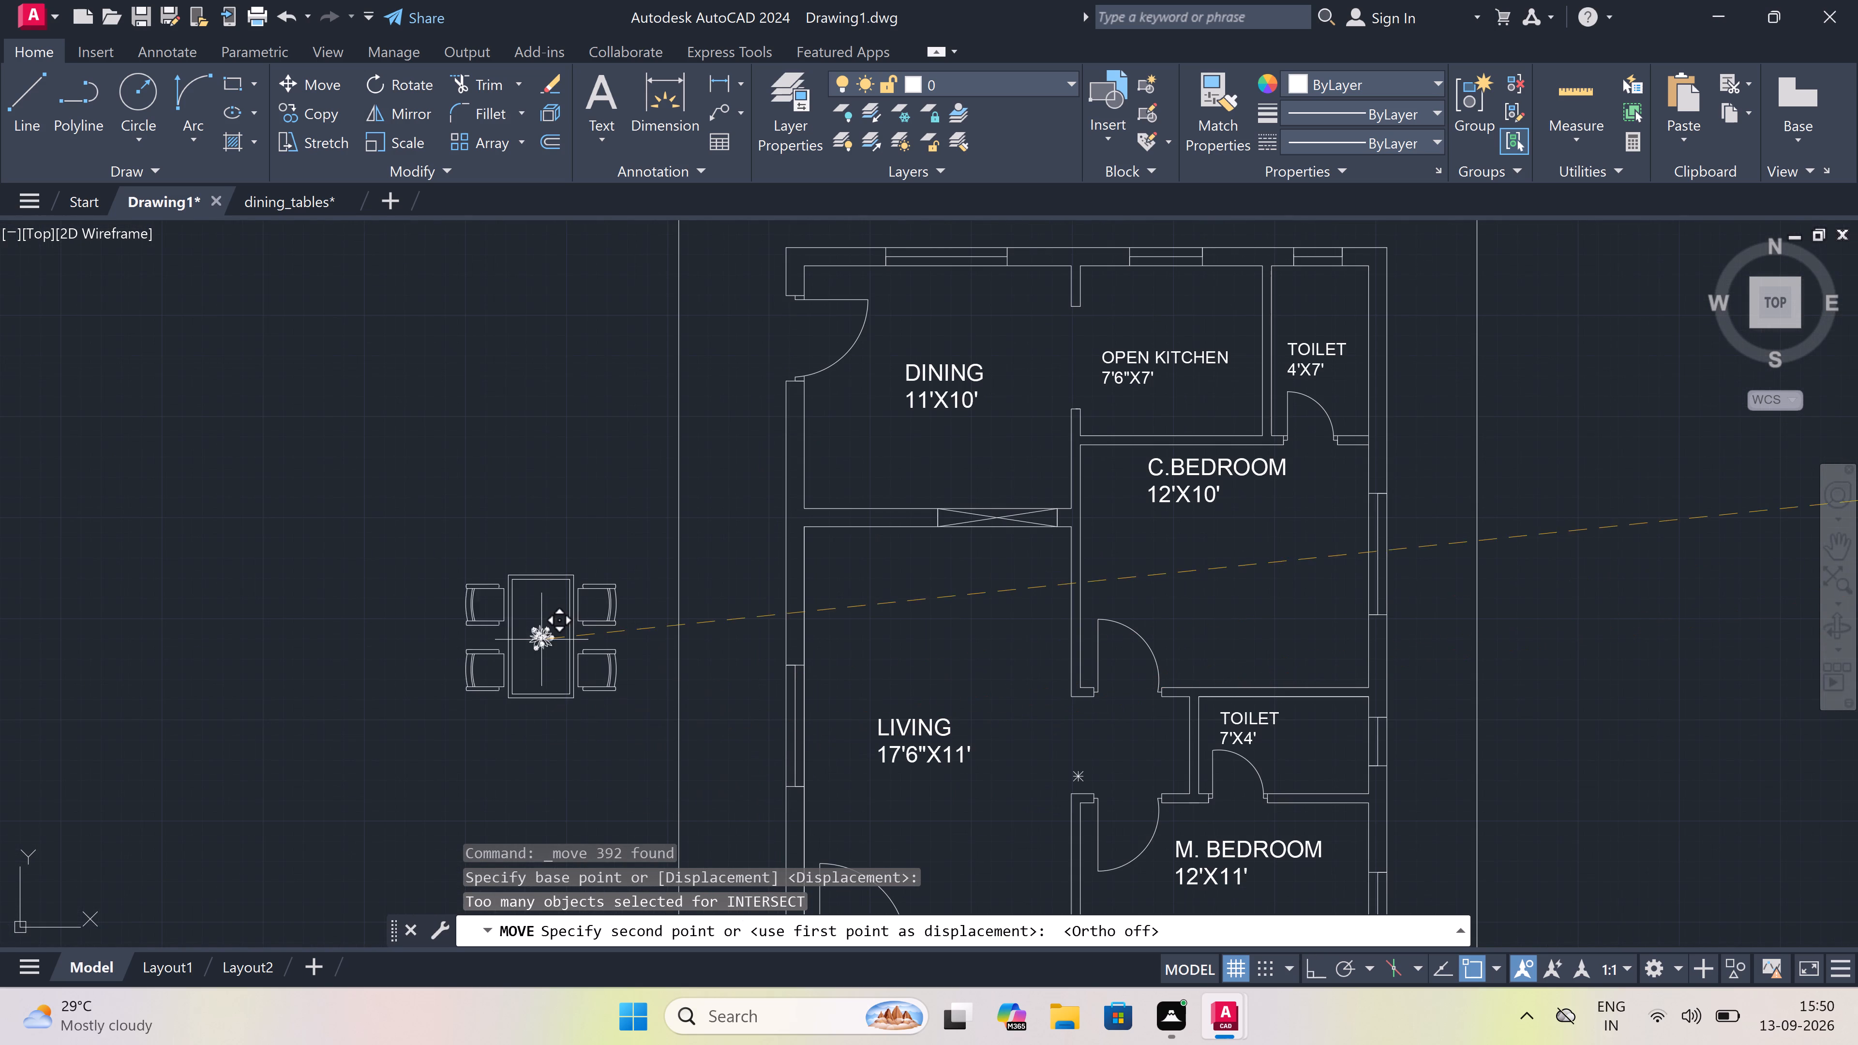
left_click(536, 638)
Move the DINING 11'X10' label up close to the dining room's top wall and deselect it.
scroll(747, 597, "down", 2)
scroll(727, 650, "up", 3)
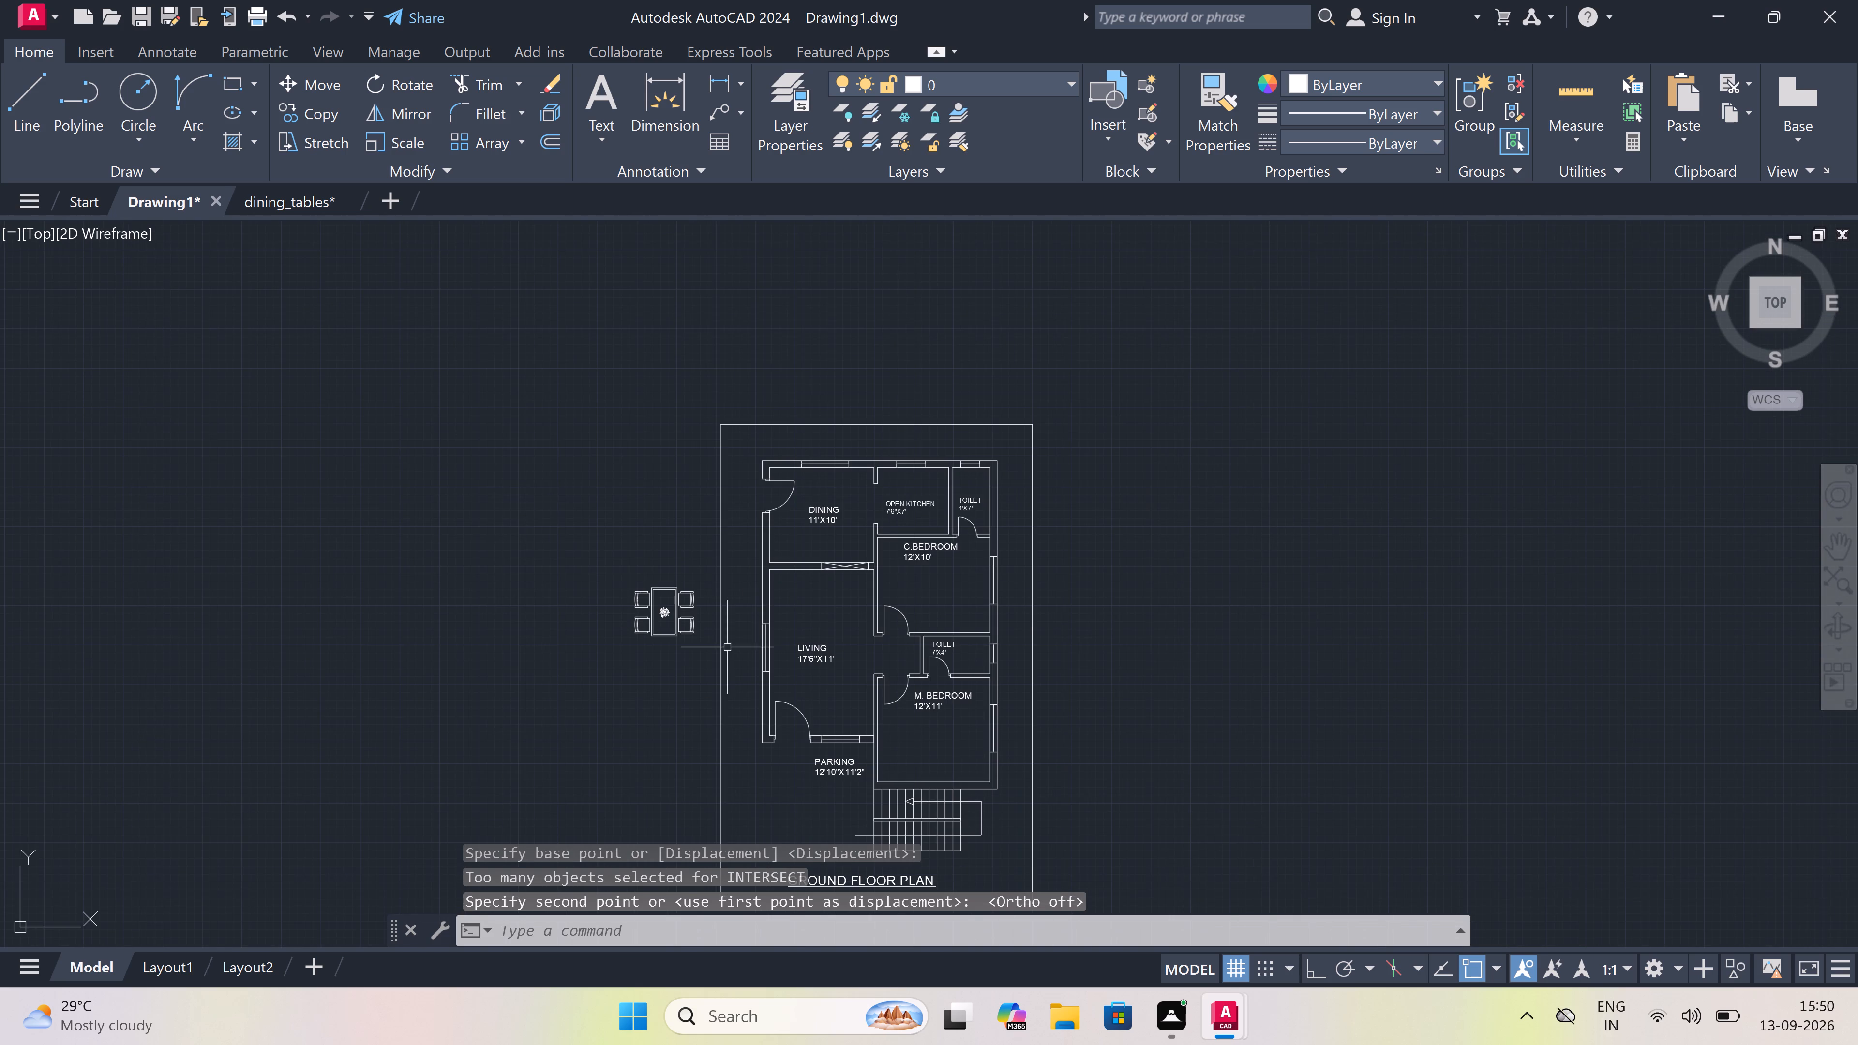
scroll(727, 649, "down", 1)
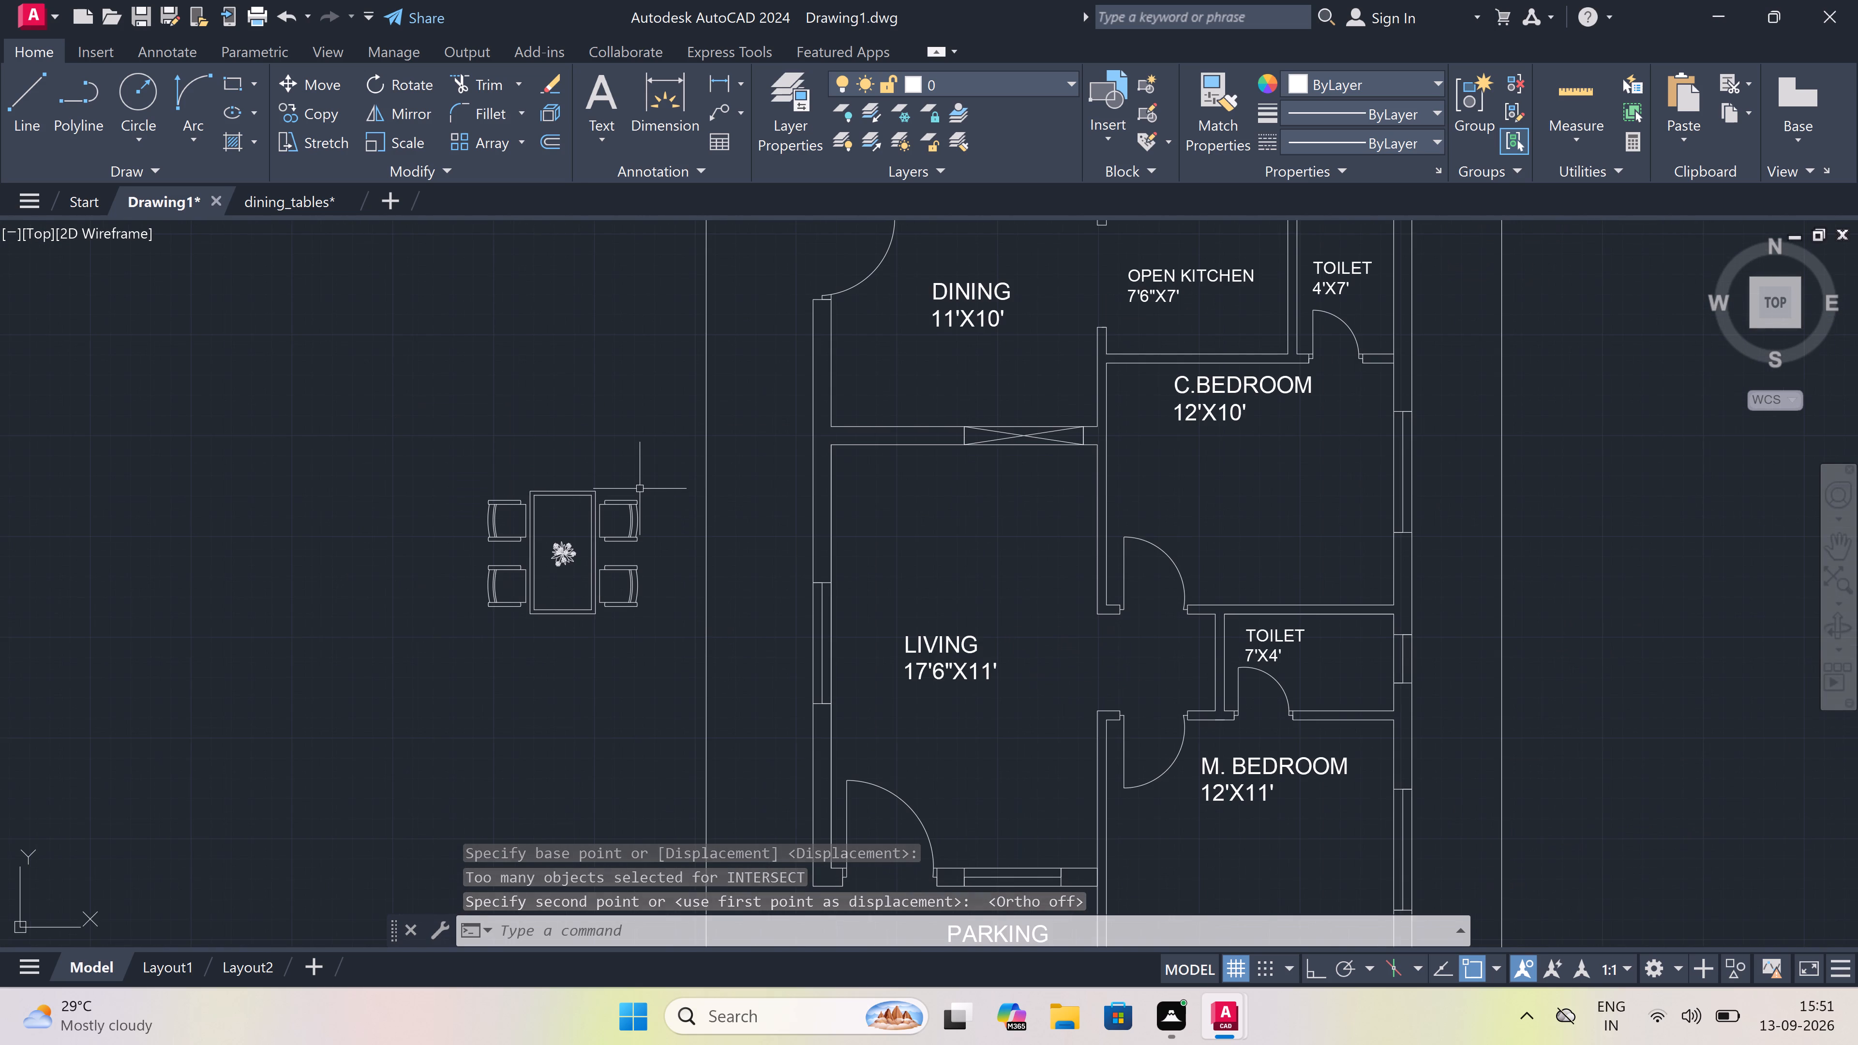
scroll(640, 489, "down", 1)
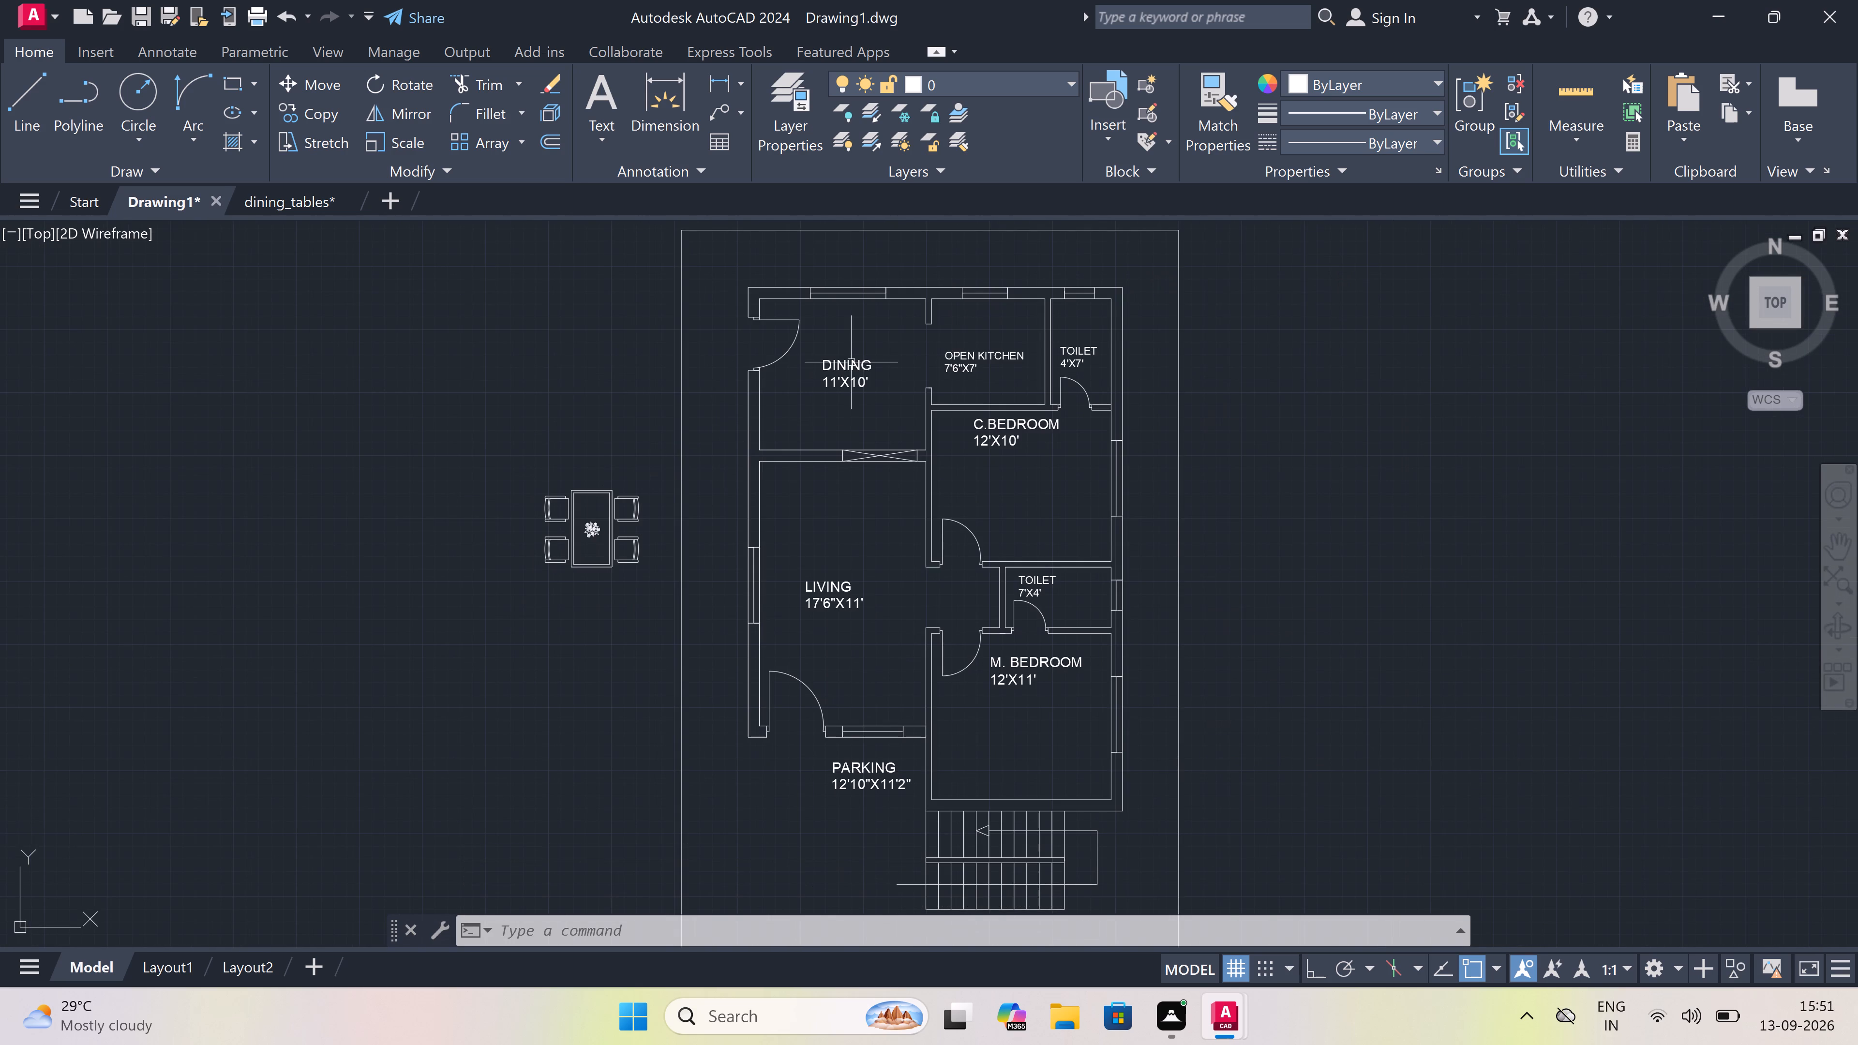
scroll(872, 315, "up", 2)
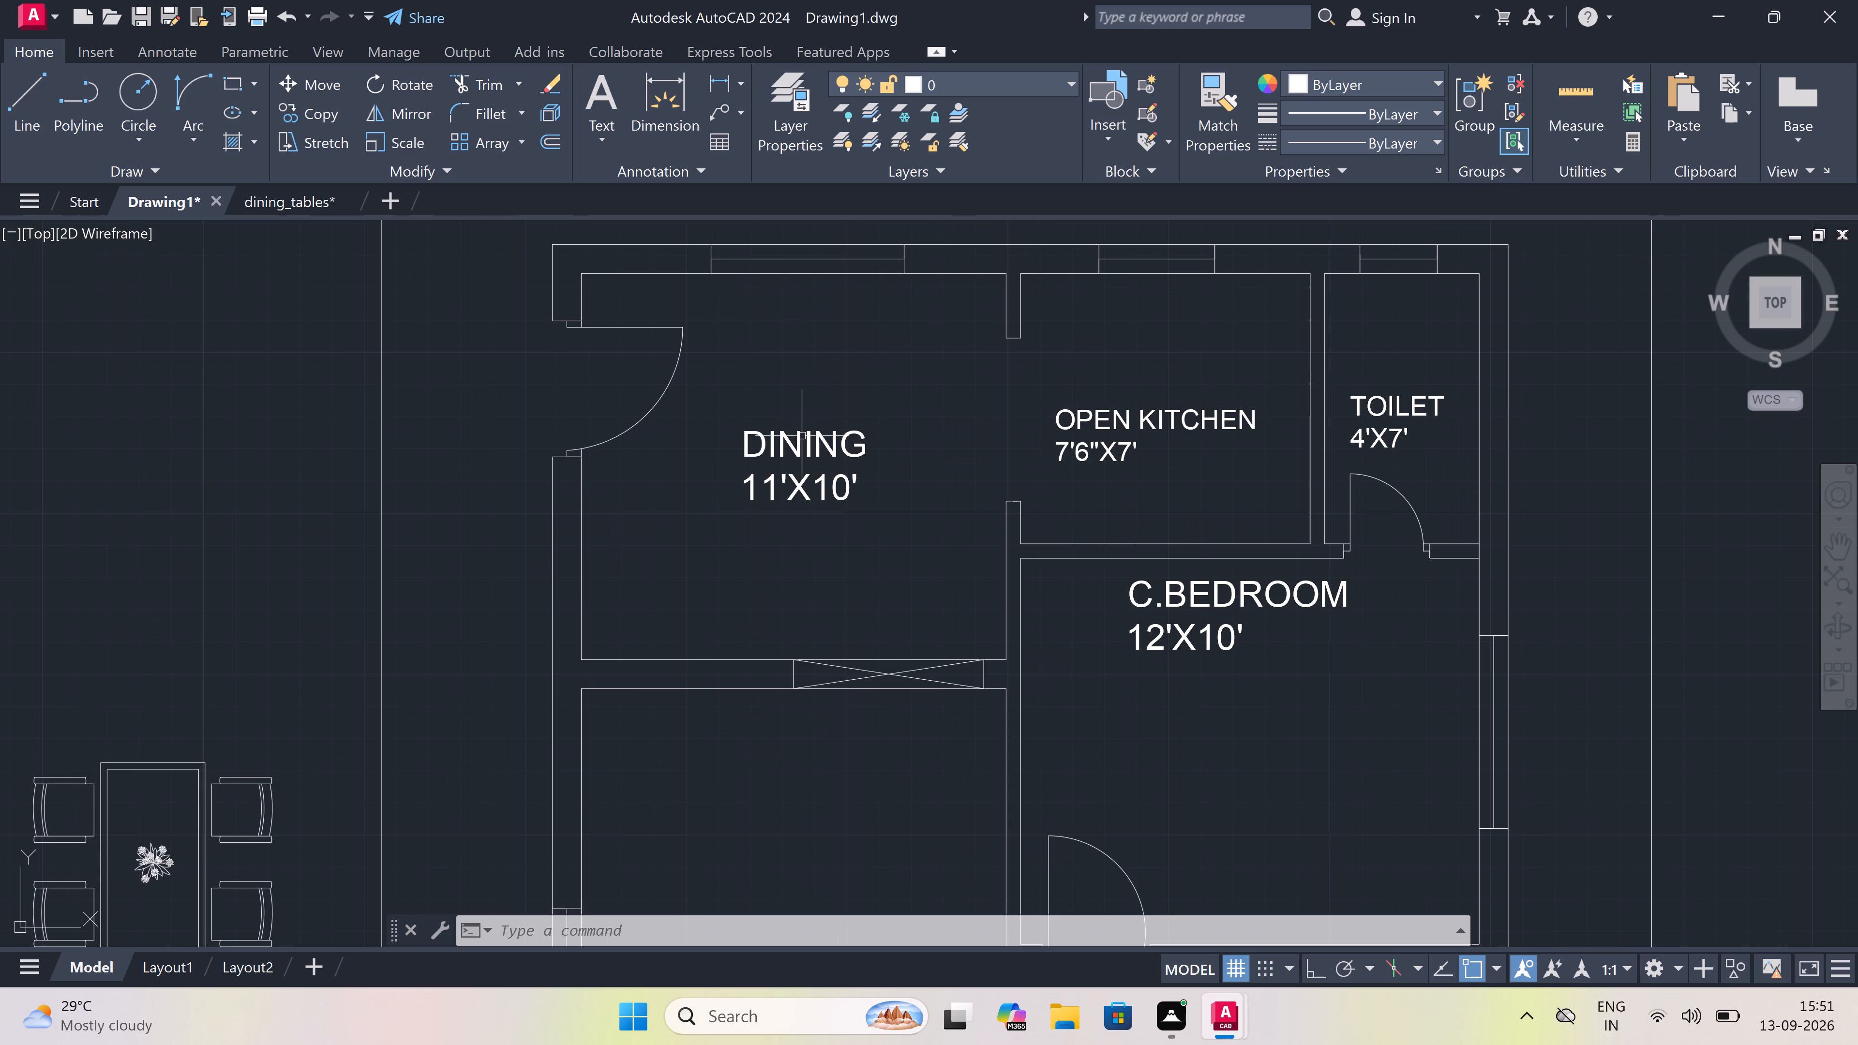
left_click(792, 444)
left_click_drag(741, 431, 748, 416)
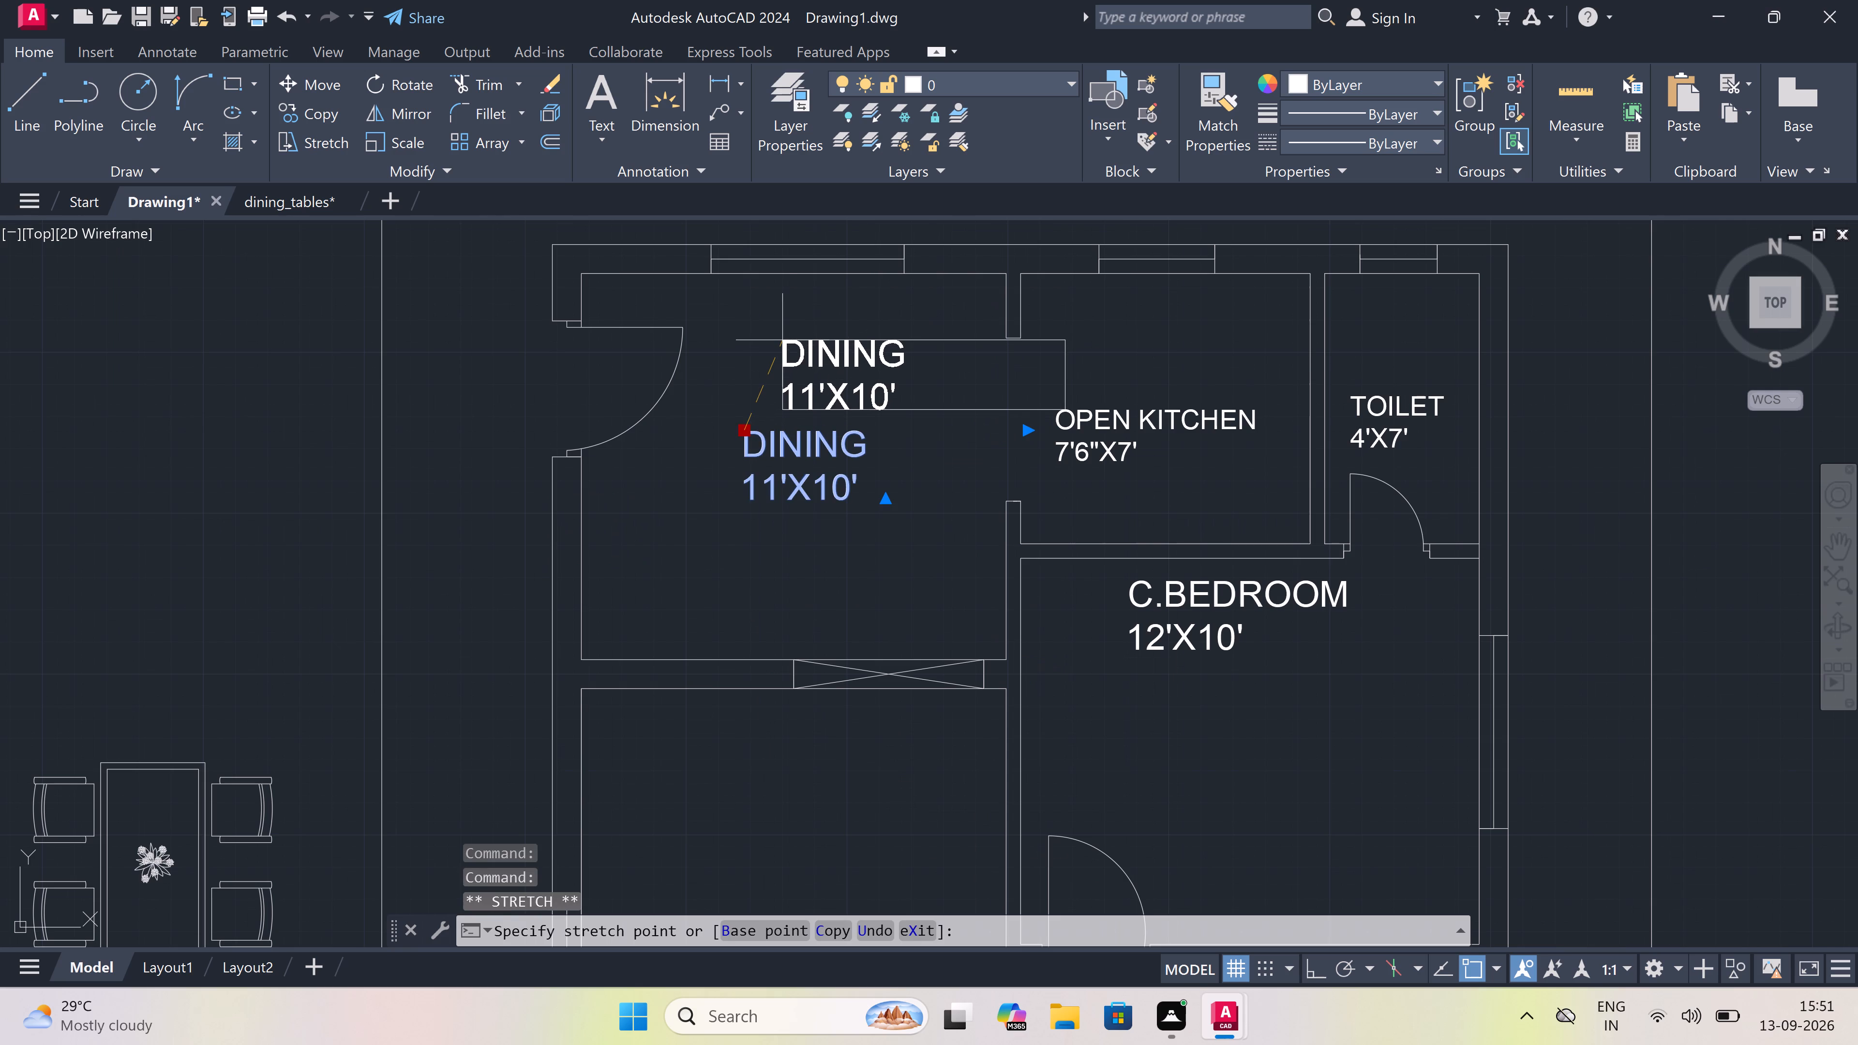
left_click(794, 297)
scroll(779, 324, "down", 3)
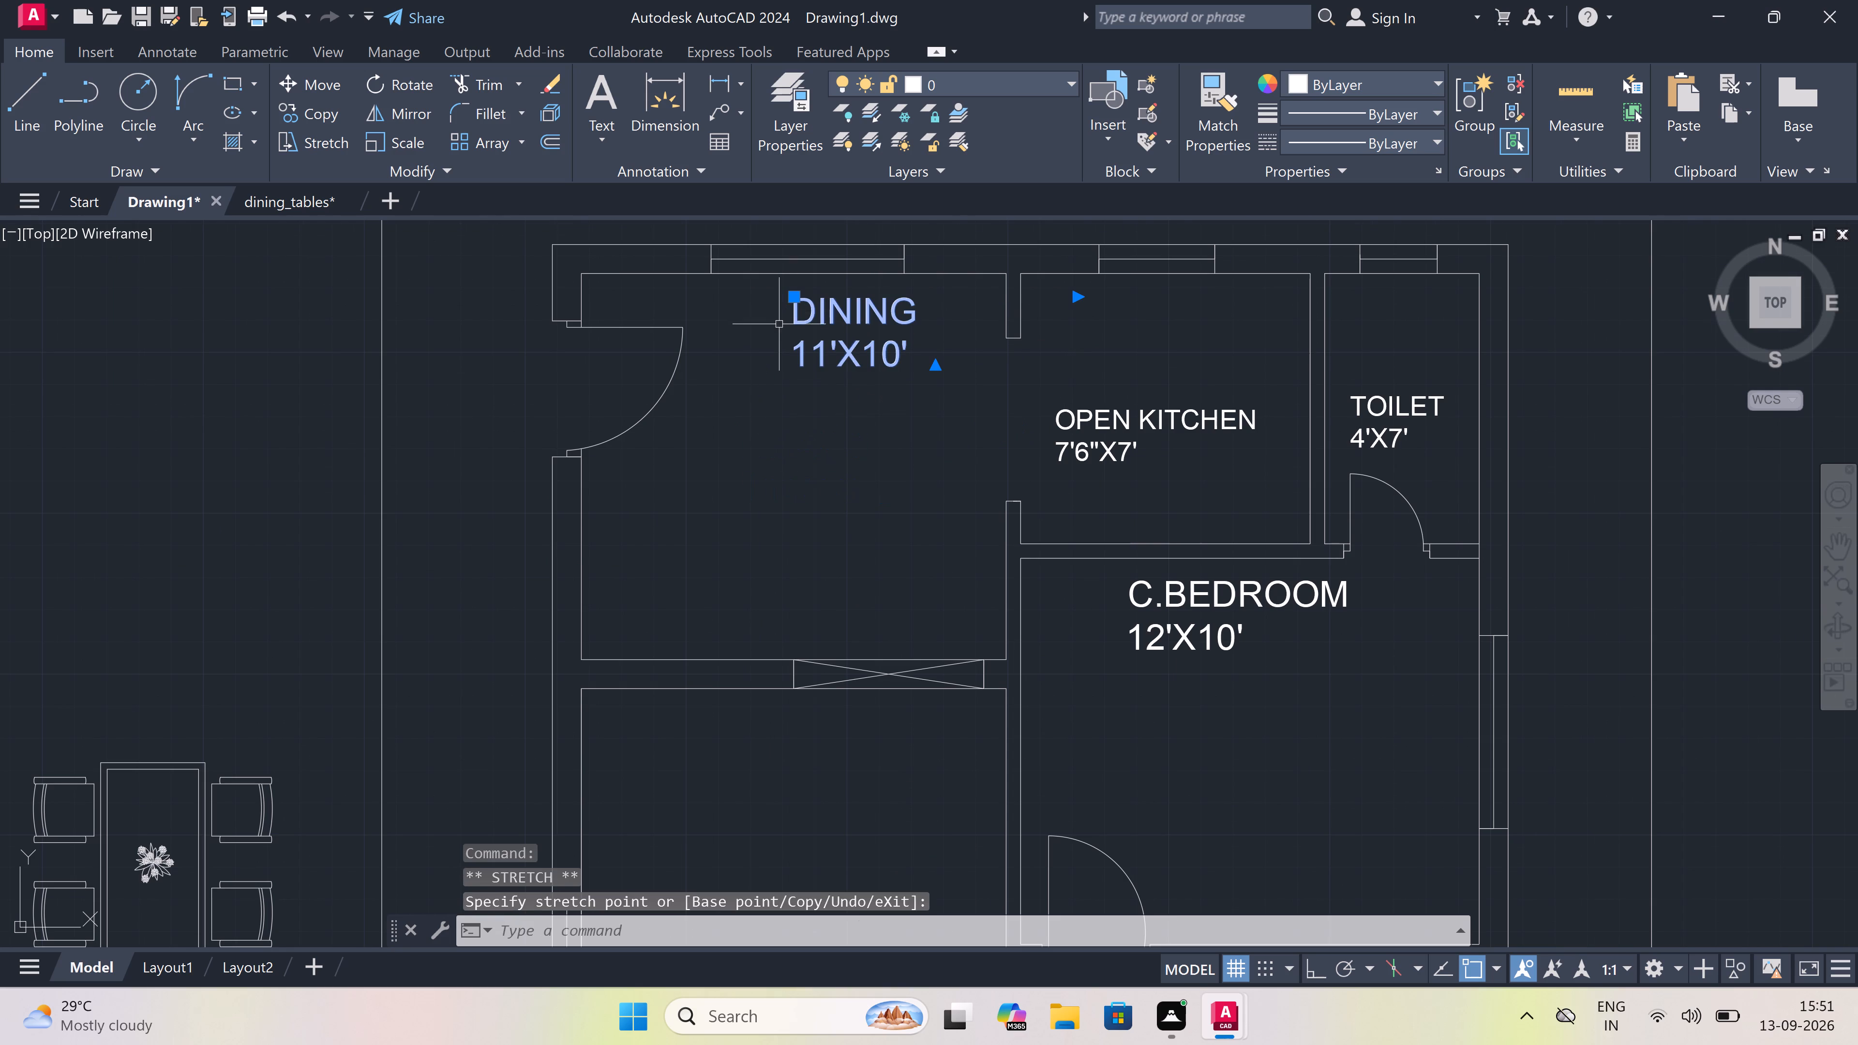
key("Escape")
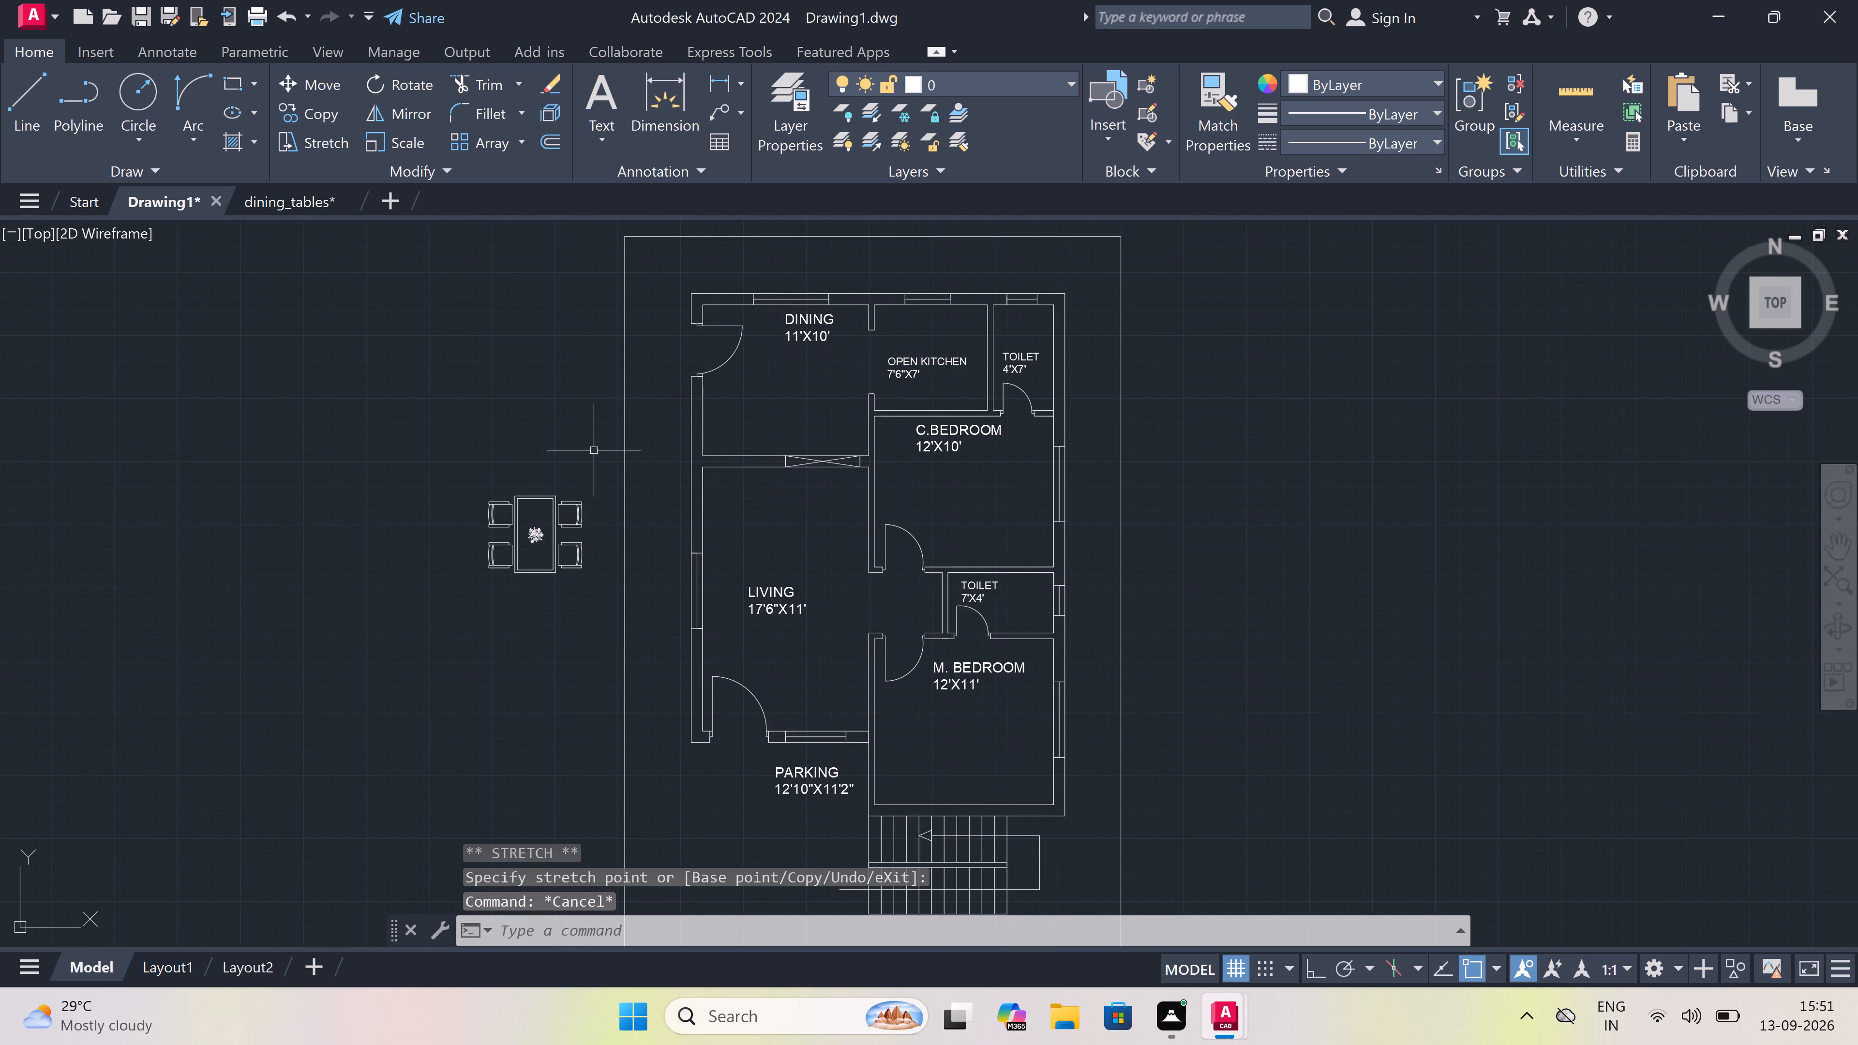
Scale the dining set beside the plan down further about its table, picking the scale distance freehand.
left_click_drag(601, 446, 592, 457)
left_click(425, 609)
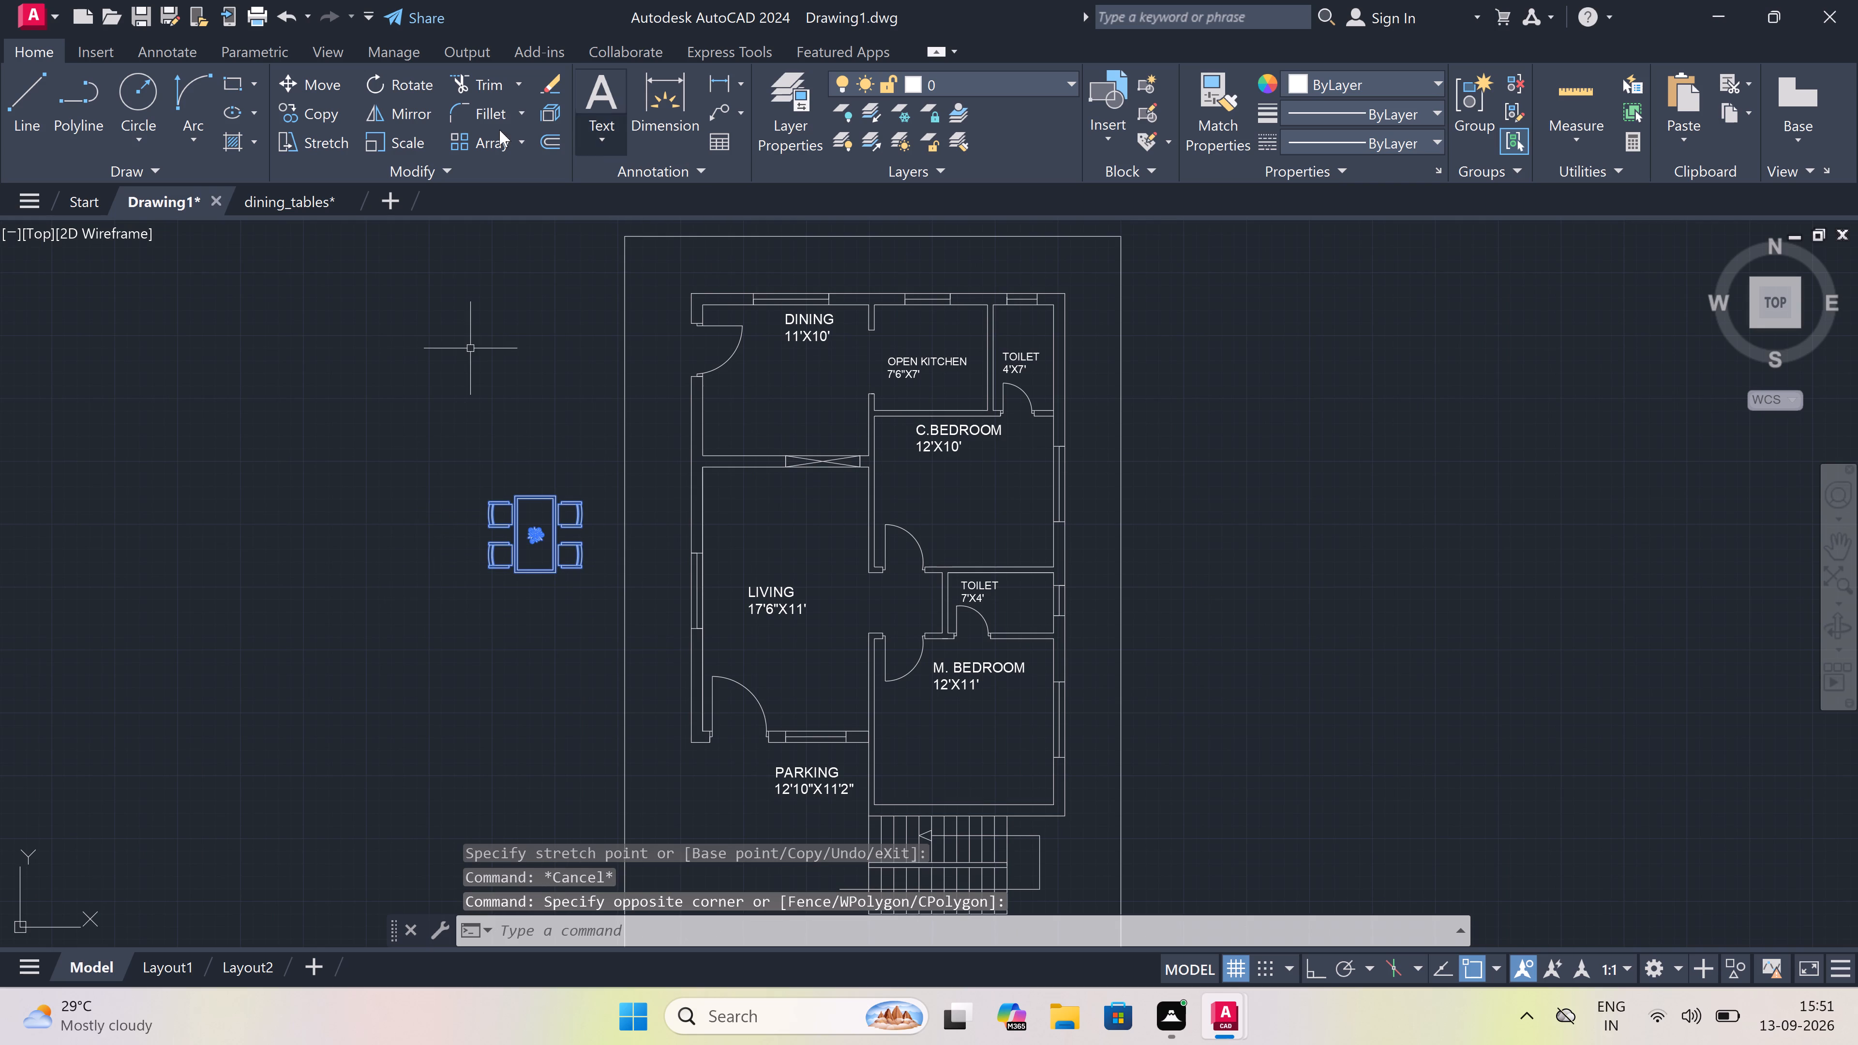
left_click(378, 138)
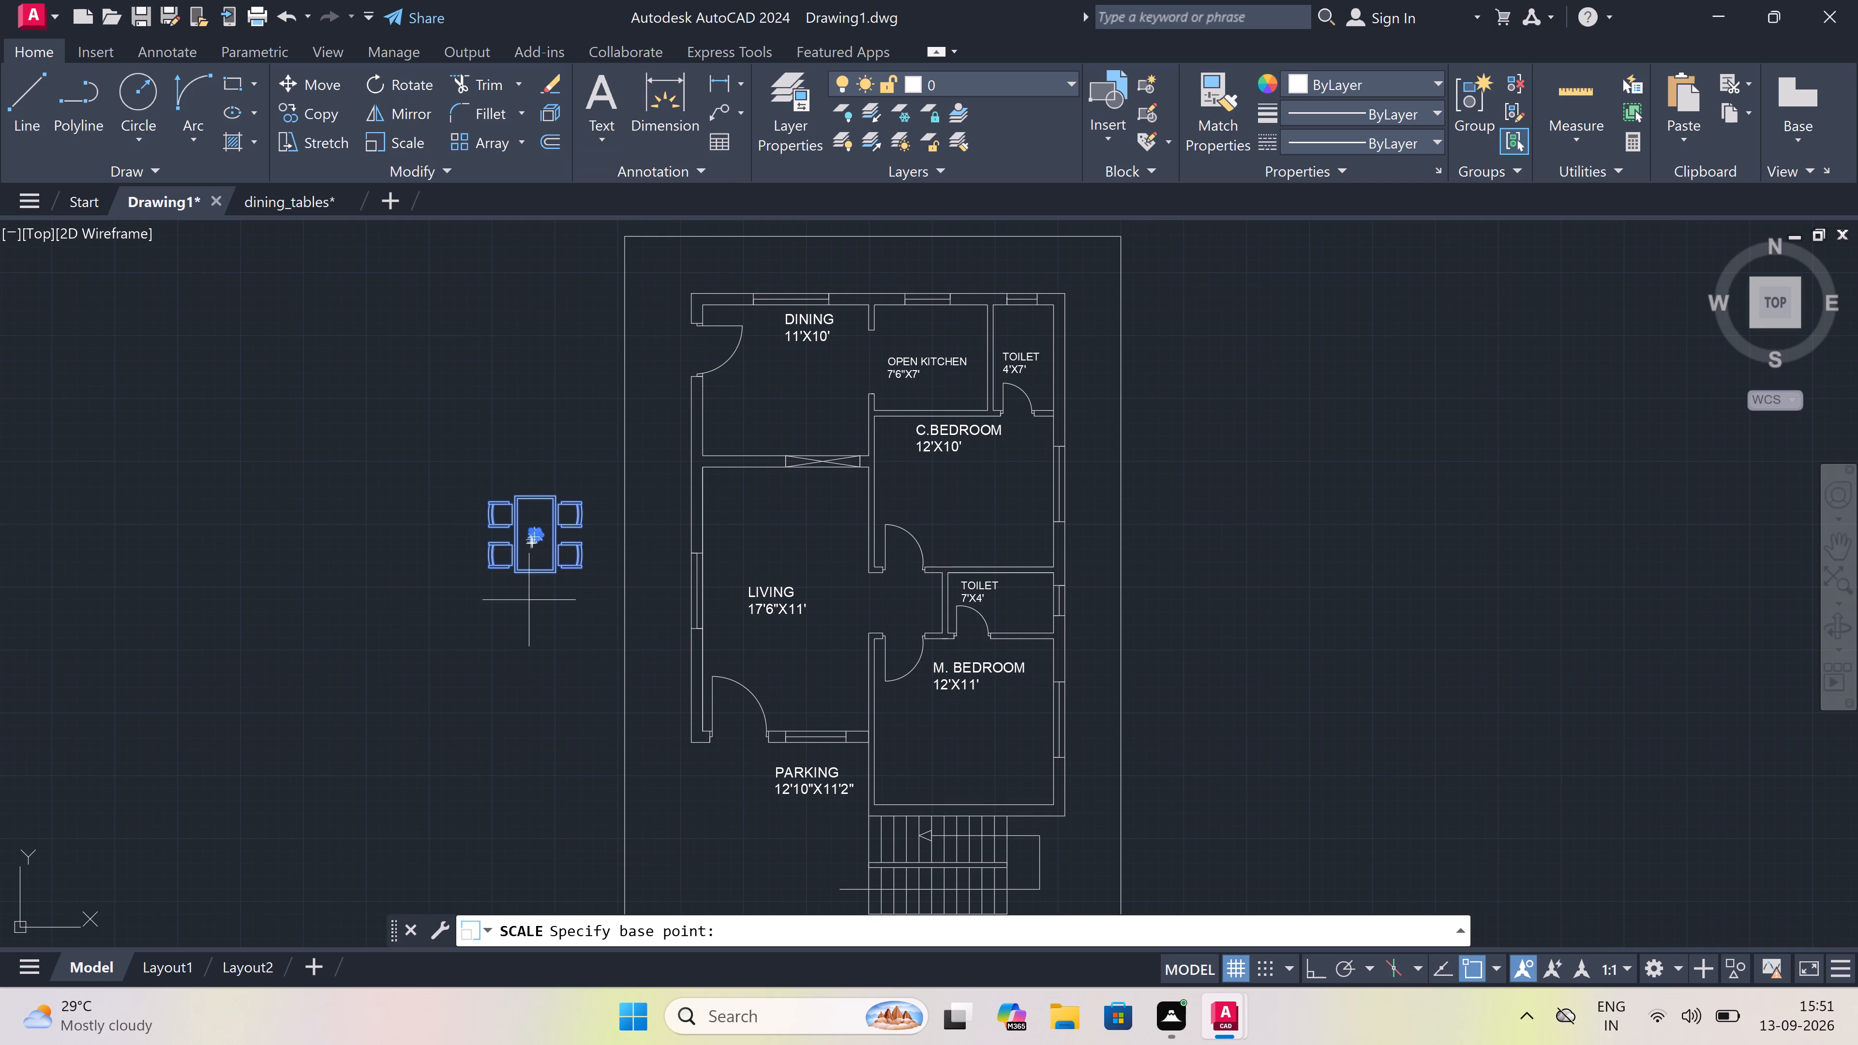
left_click(524, 536)
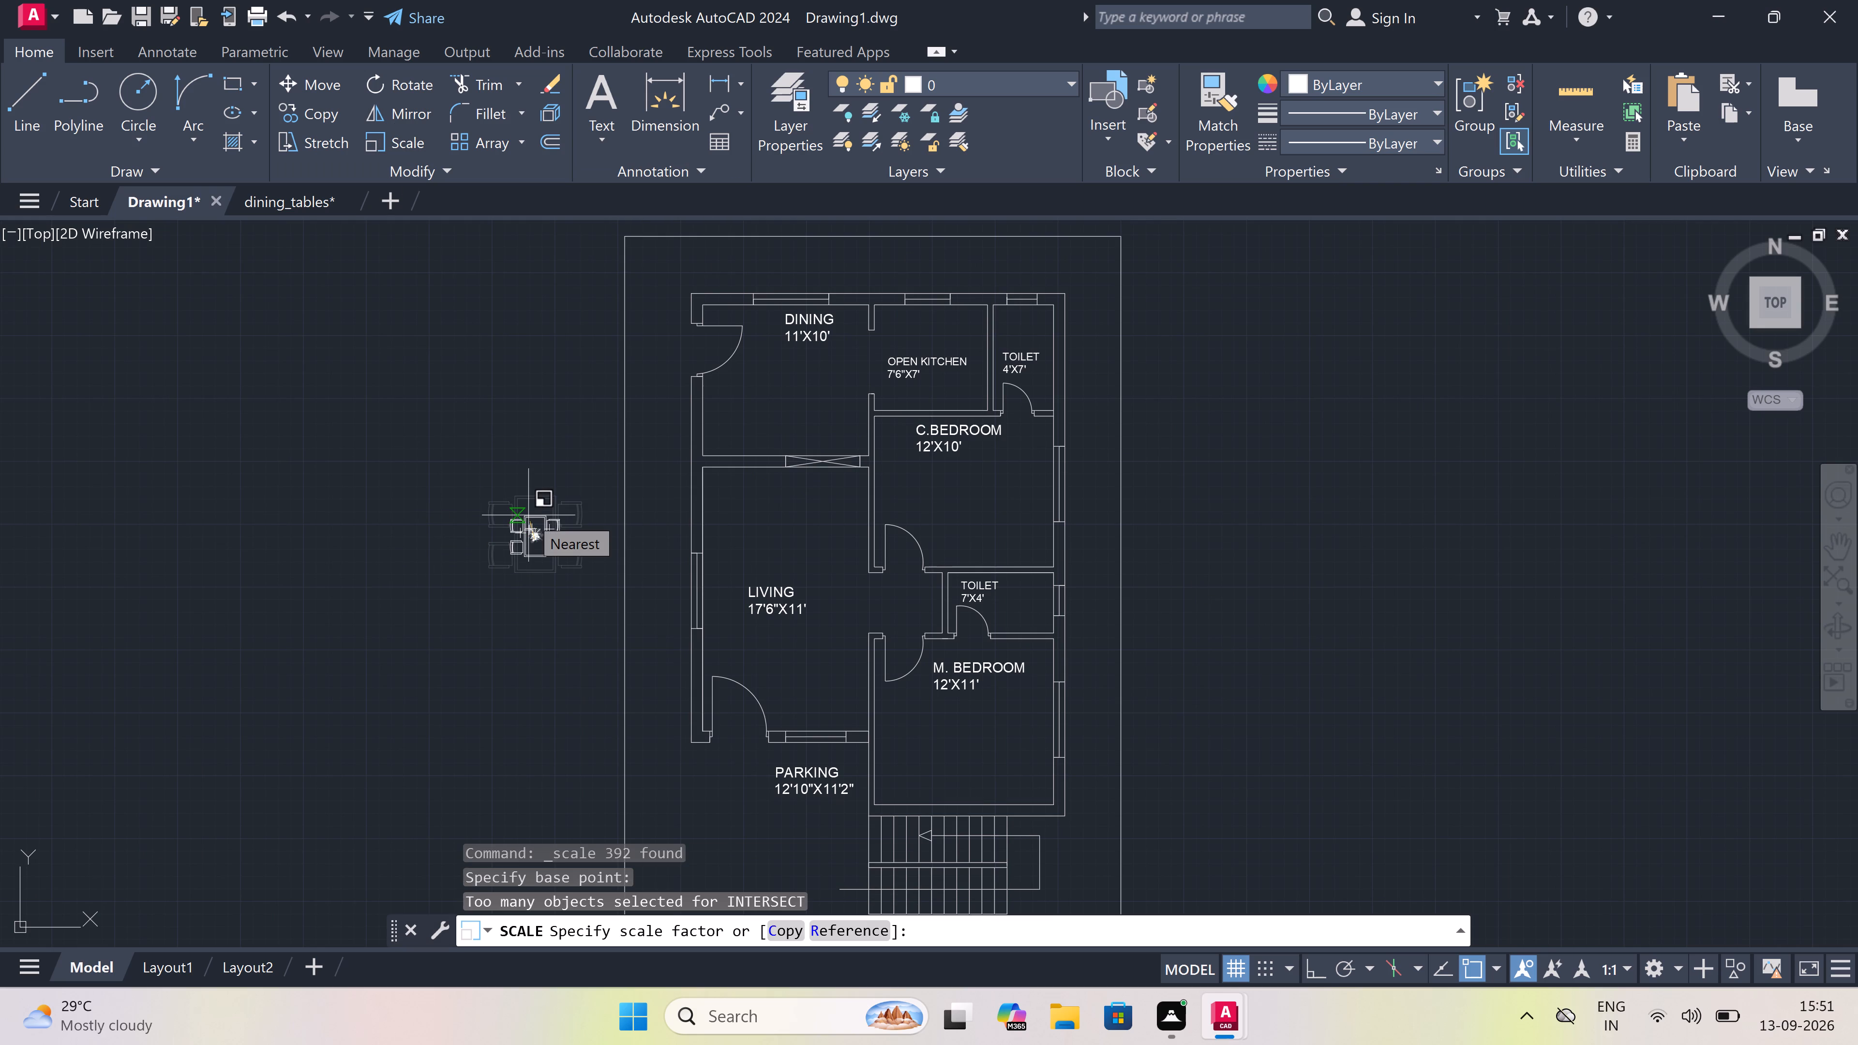
left_click(528, 515)
Move the scaled dining set into the lower-left part of the dining room, below the DINING 11'X10' label.
left_click_drag(585, 490, 577, 497)
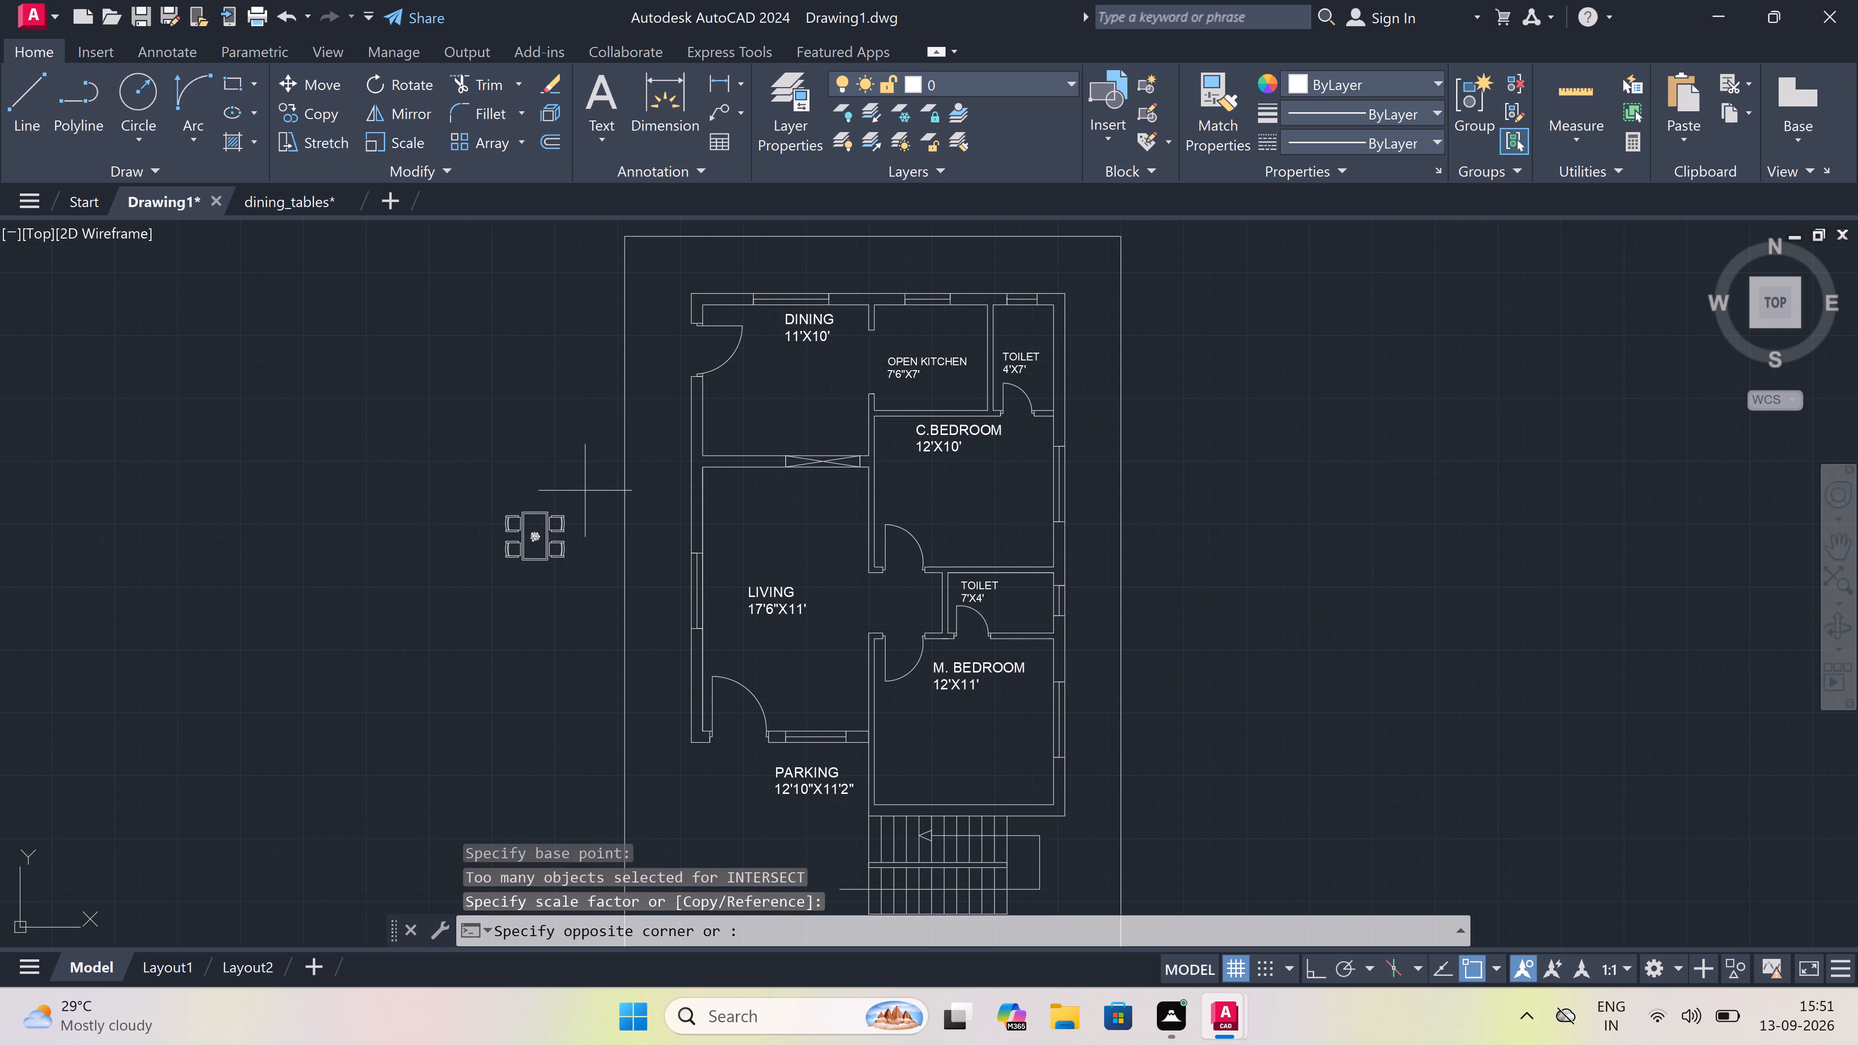
left_click_drag(577, 497, 566, 505)
left_click(477, 581)
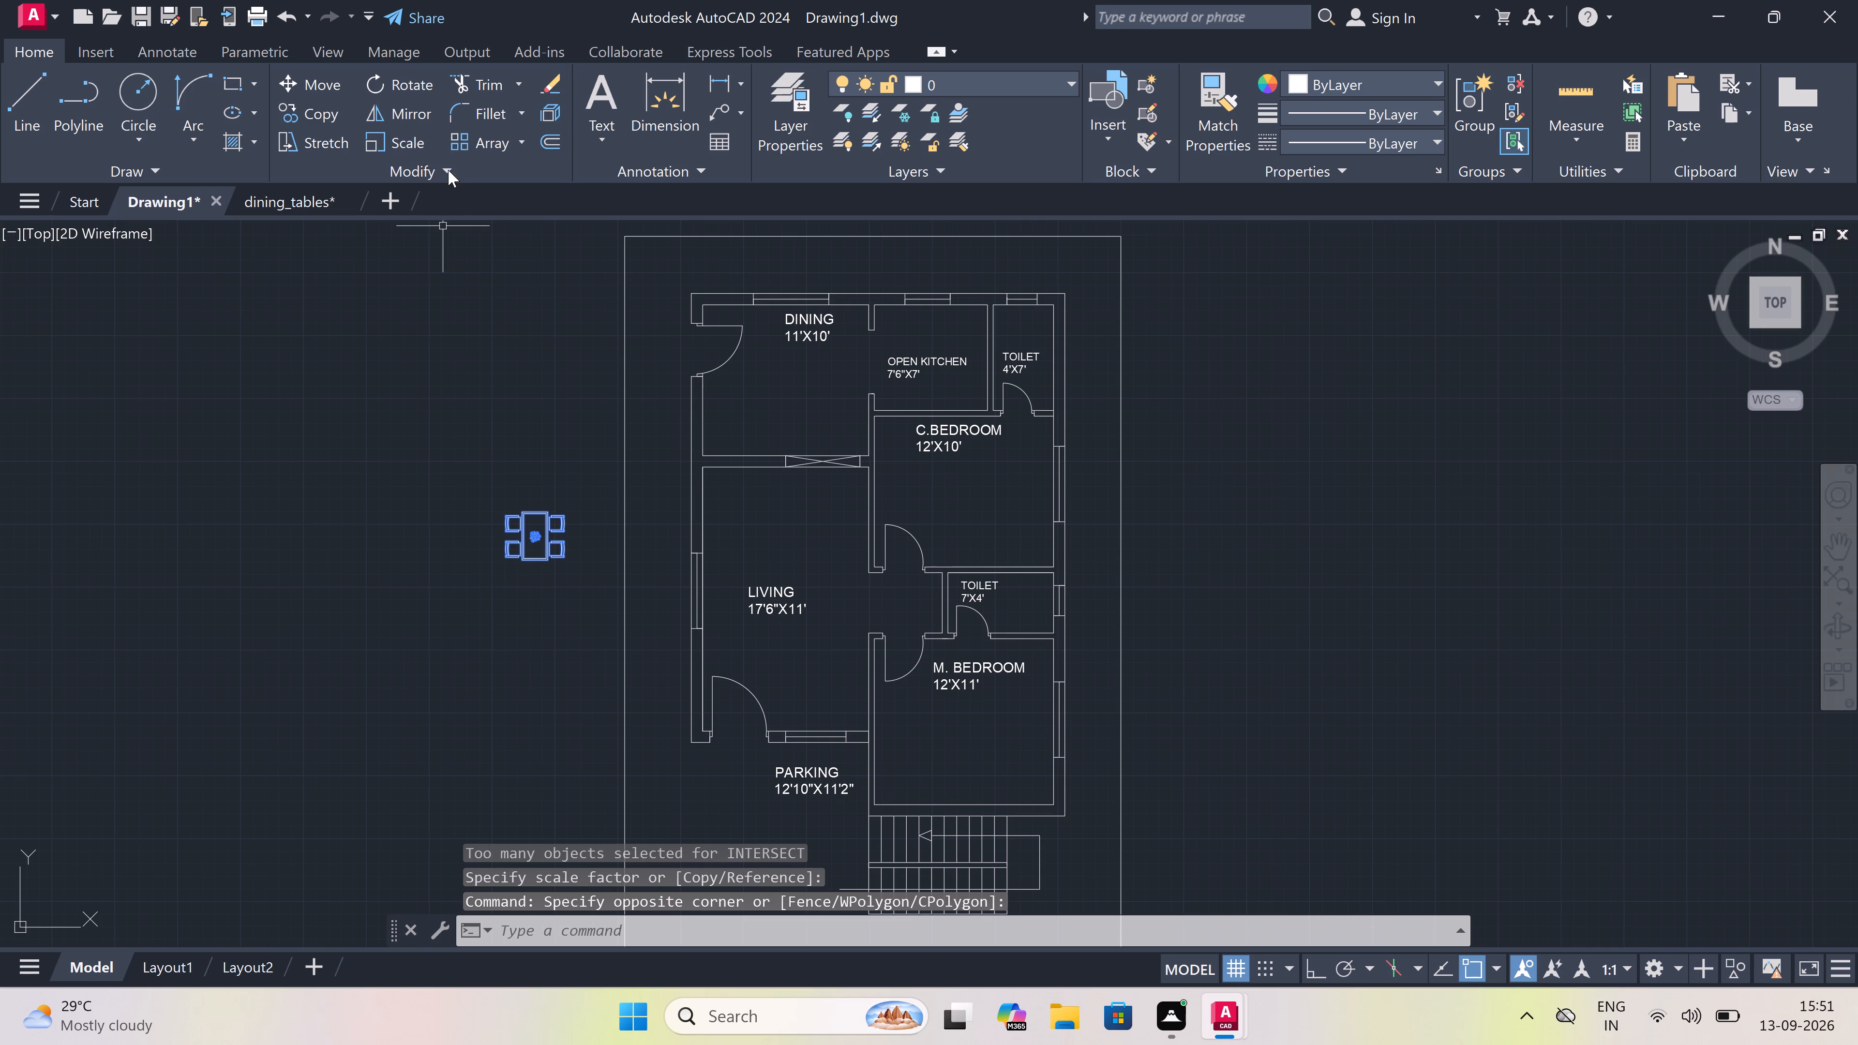
left_click(321, 76)
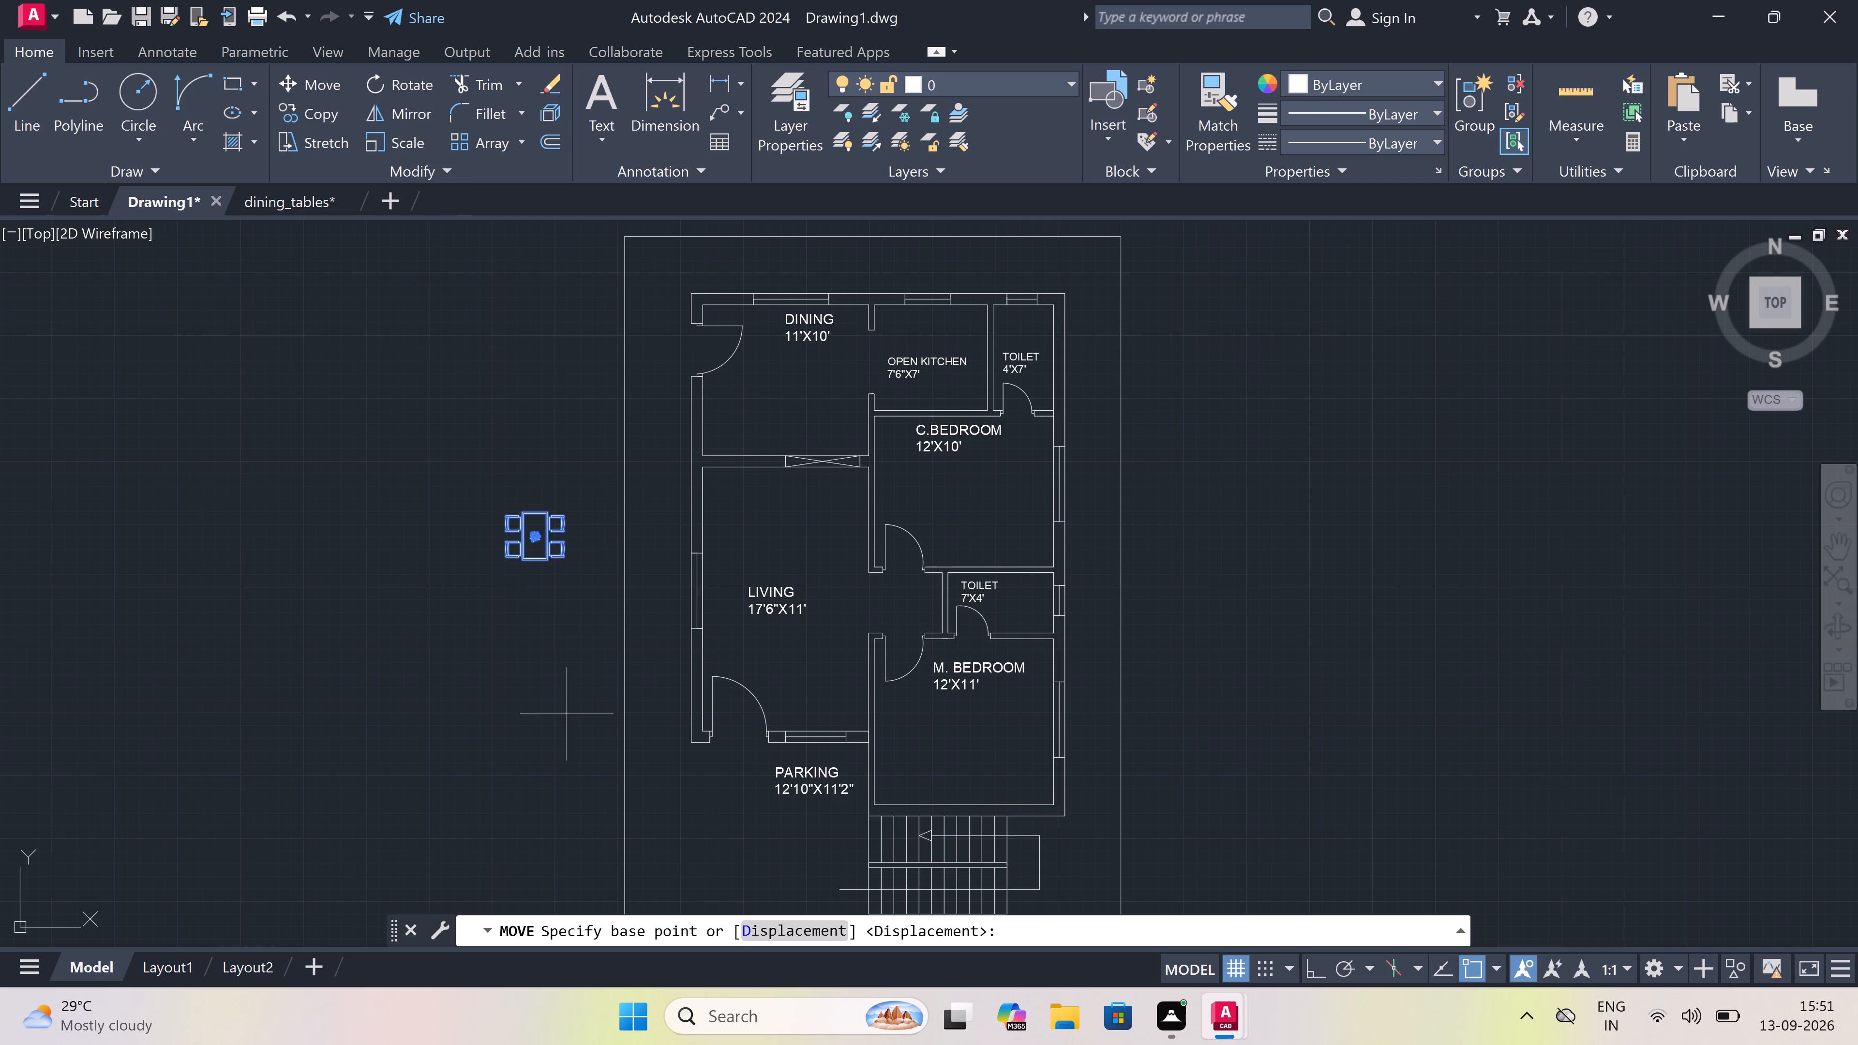
left_click_drag(523, 523, 541, 524)
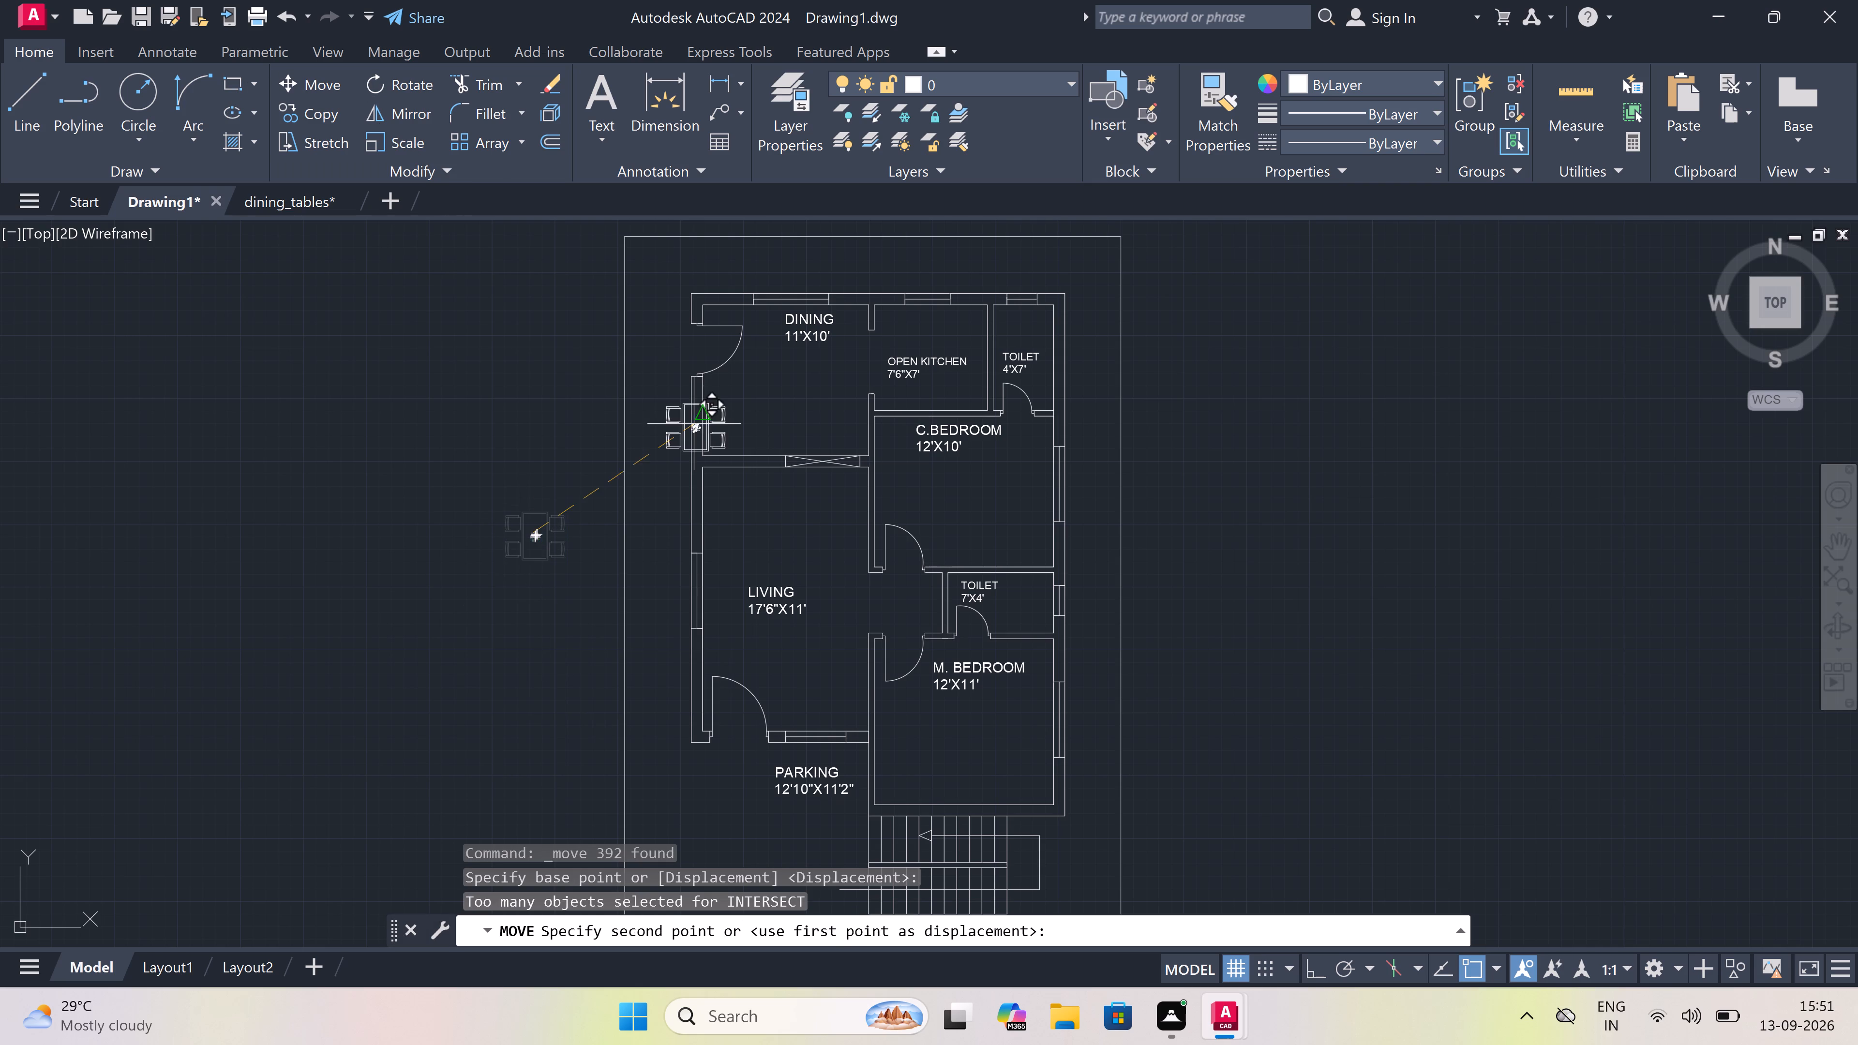
scroll(748, 408, "up", 2)
left_click(752, 405)
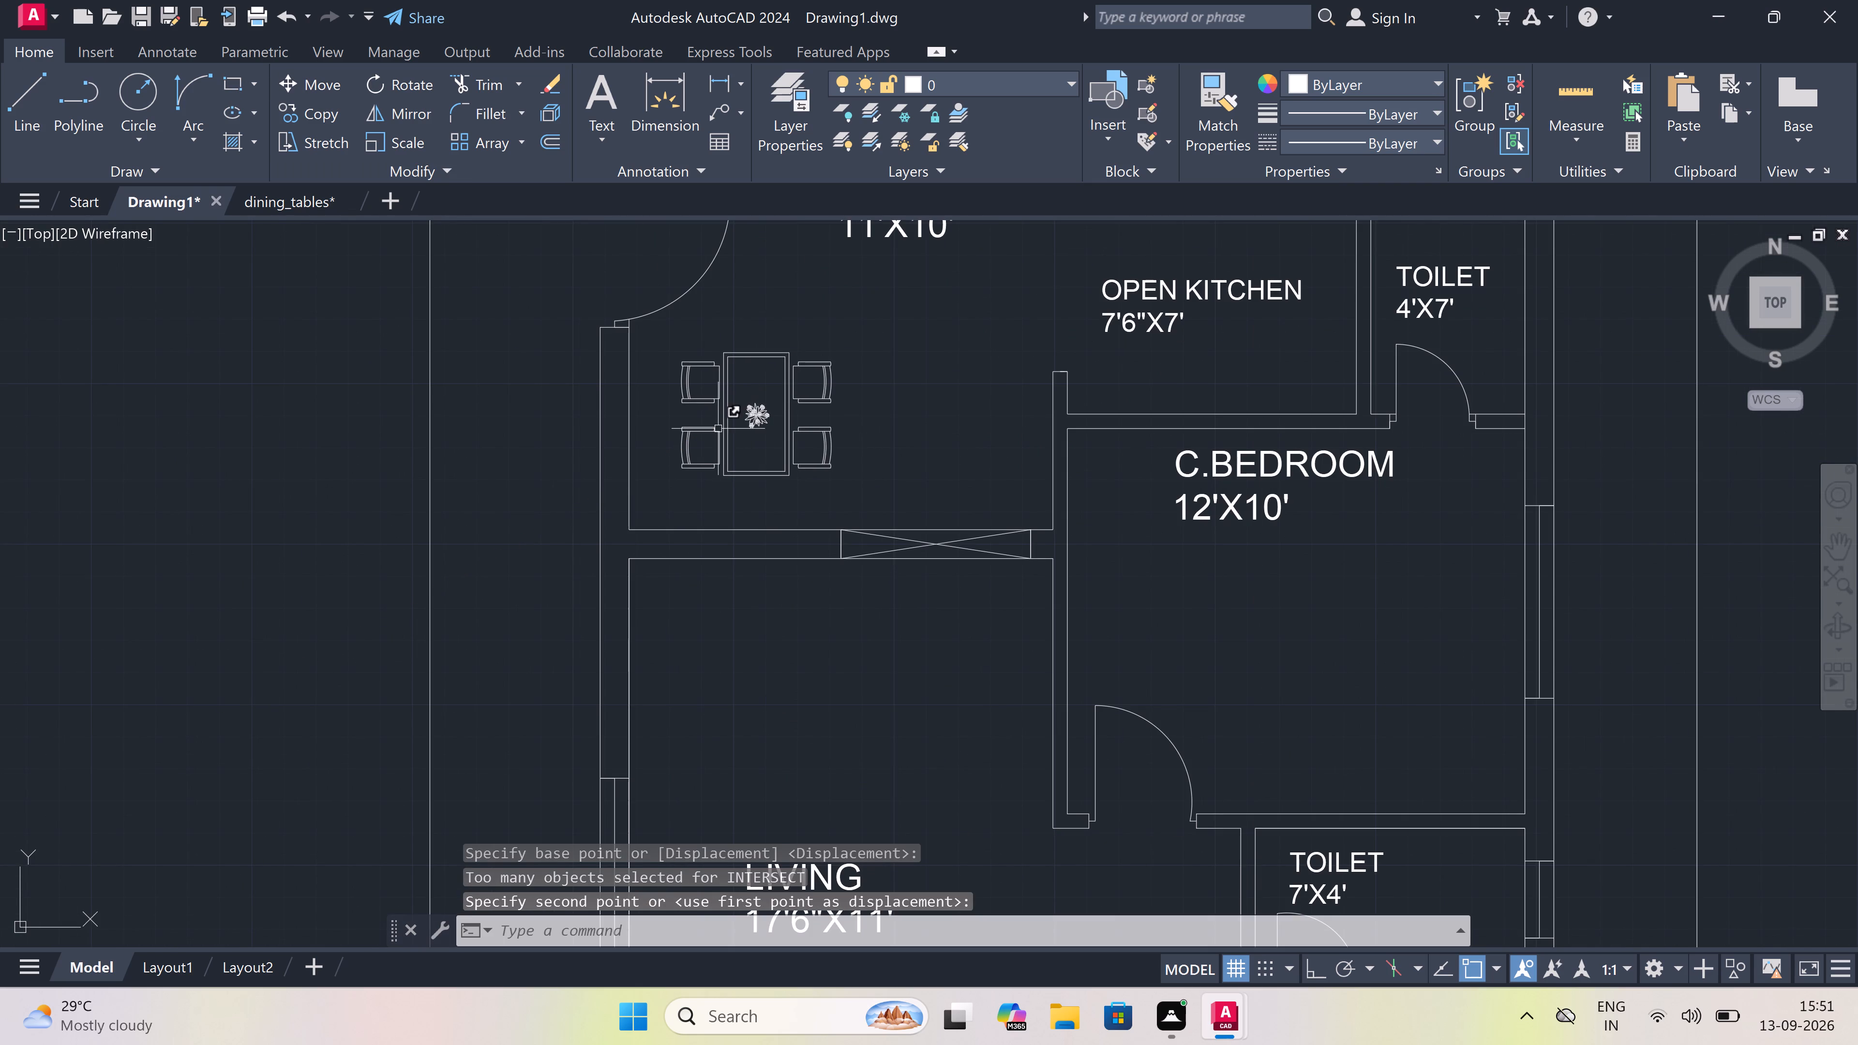
key("Escape")
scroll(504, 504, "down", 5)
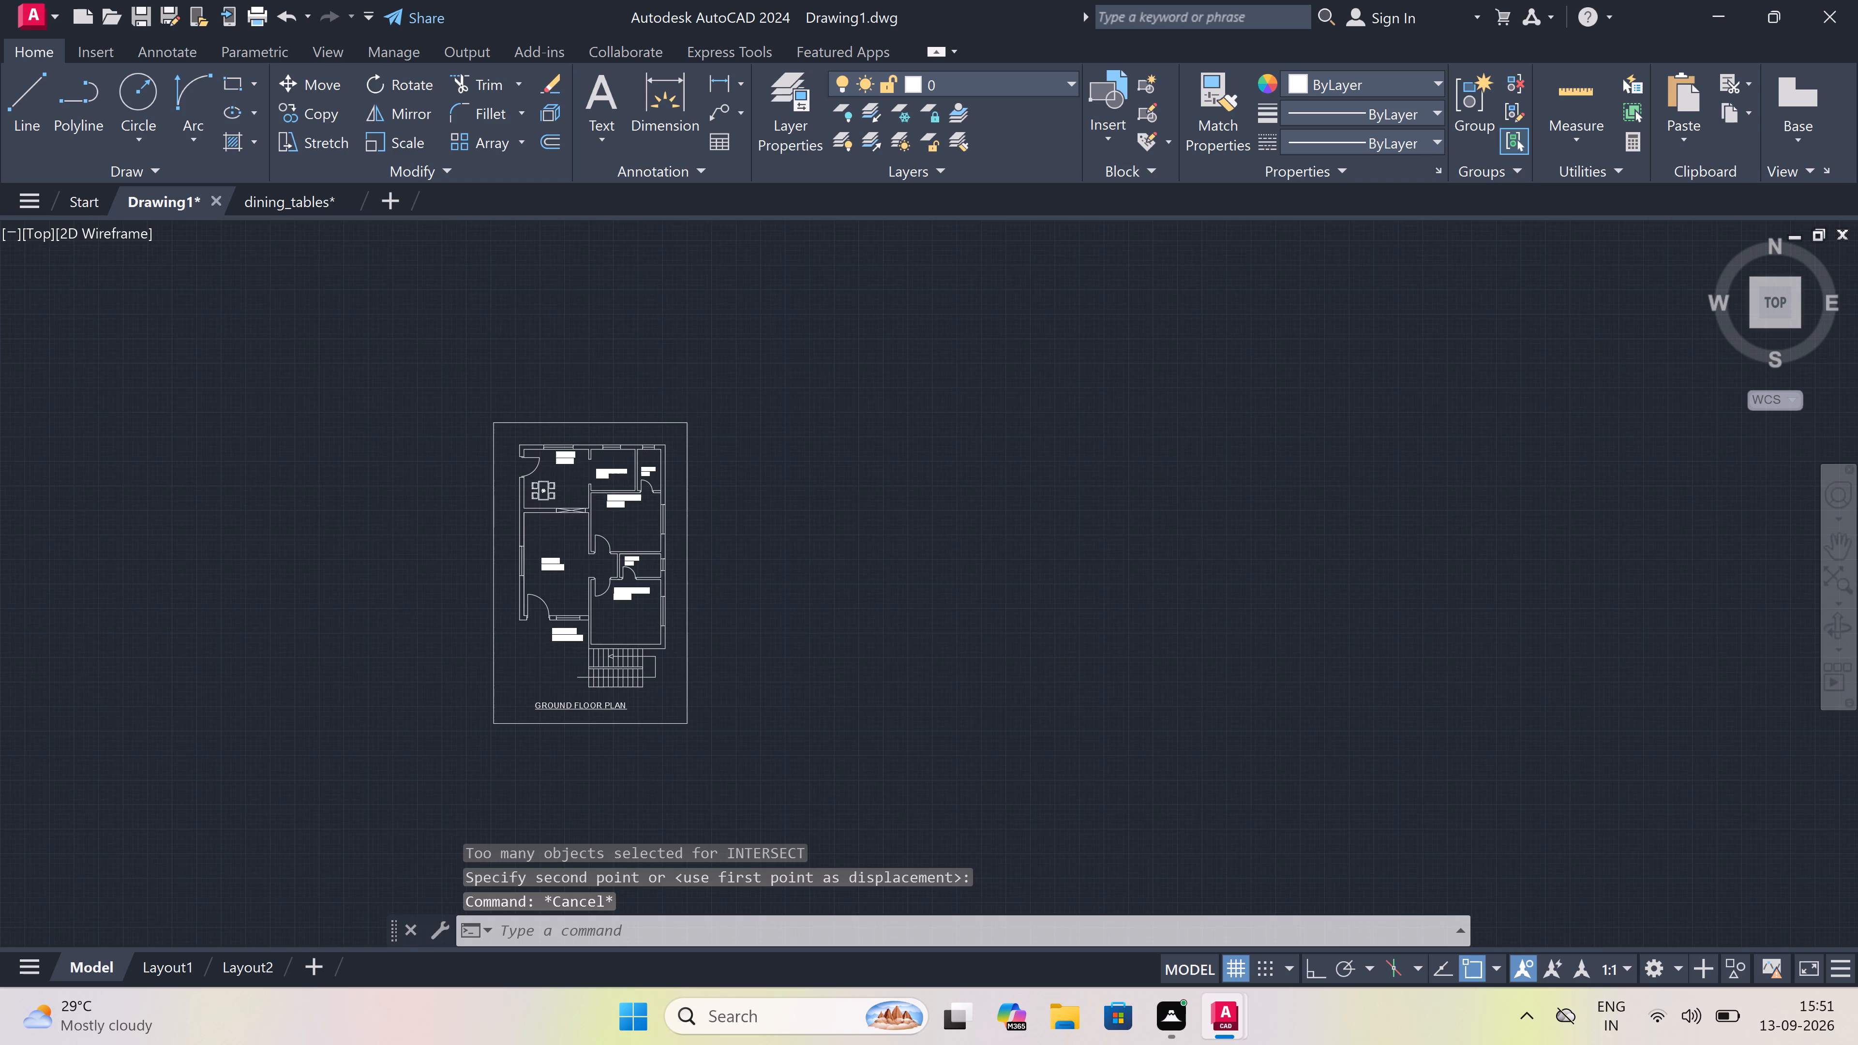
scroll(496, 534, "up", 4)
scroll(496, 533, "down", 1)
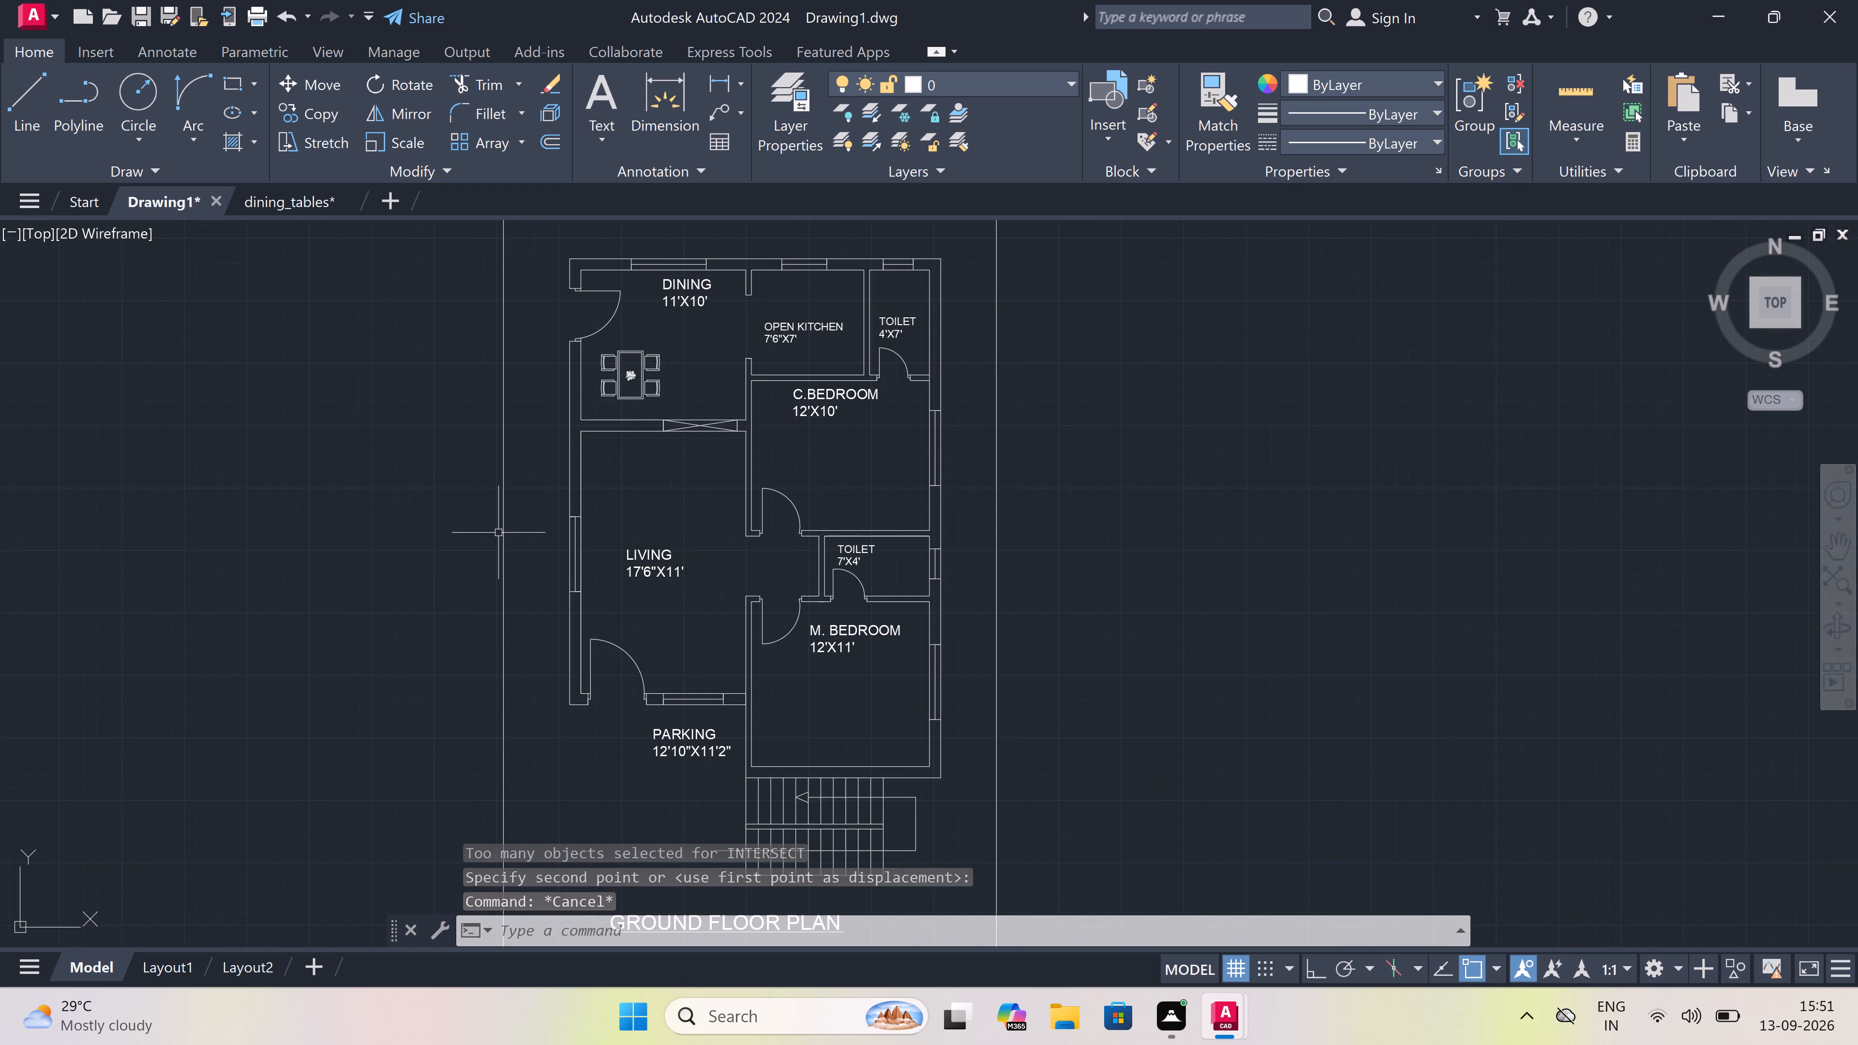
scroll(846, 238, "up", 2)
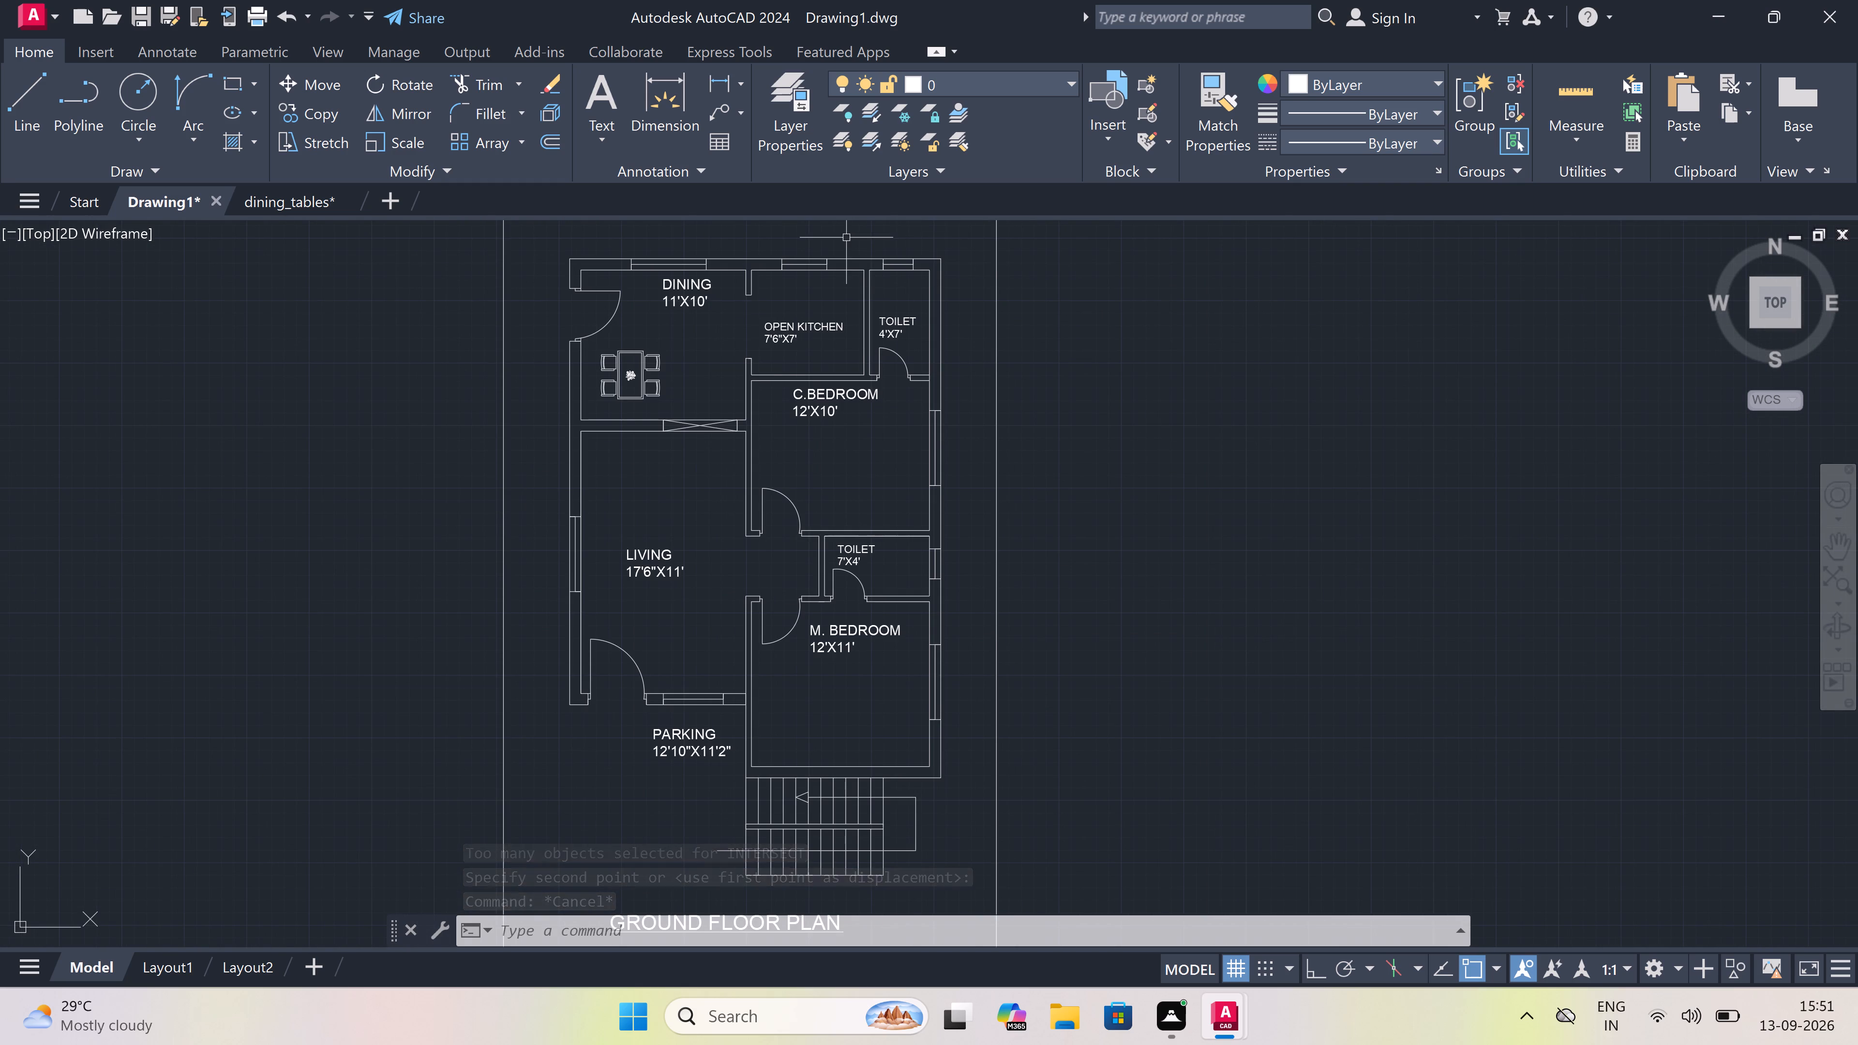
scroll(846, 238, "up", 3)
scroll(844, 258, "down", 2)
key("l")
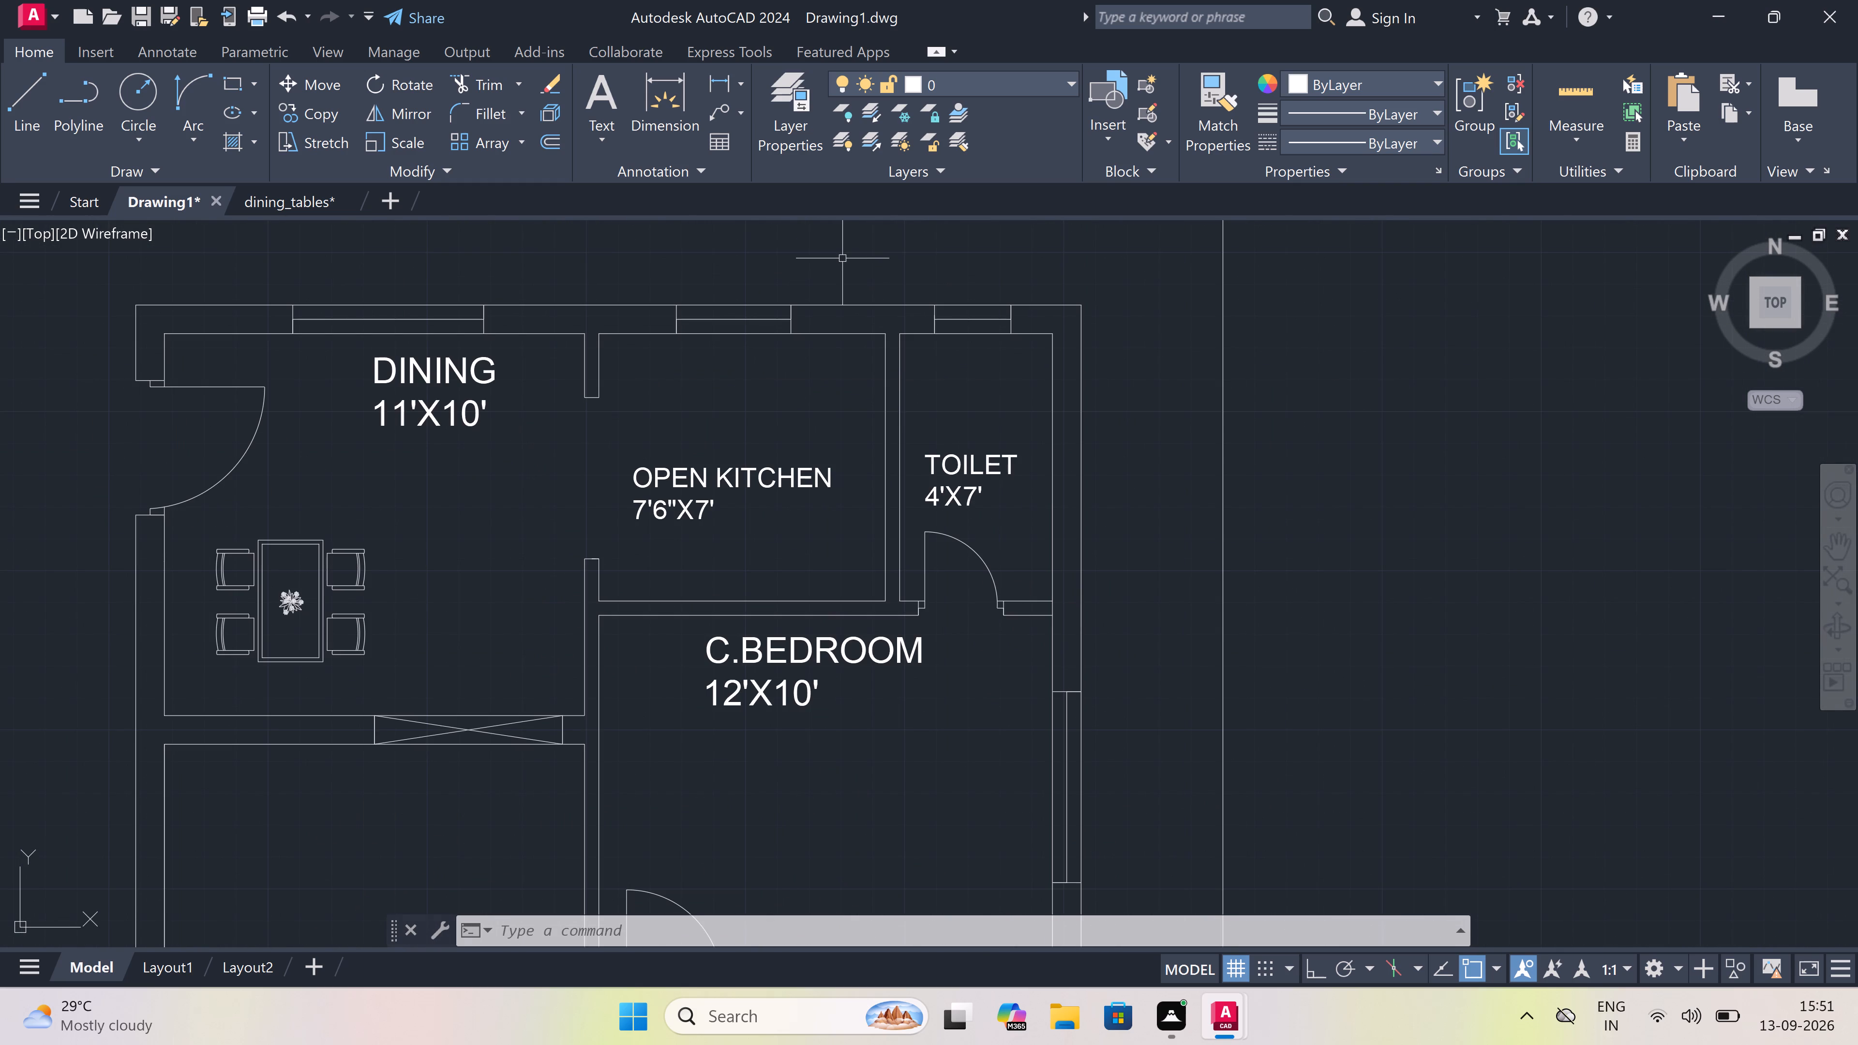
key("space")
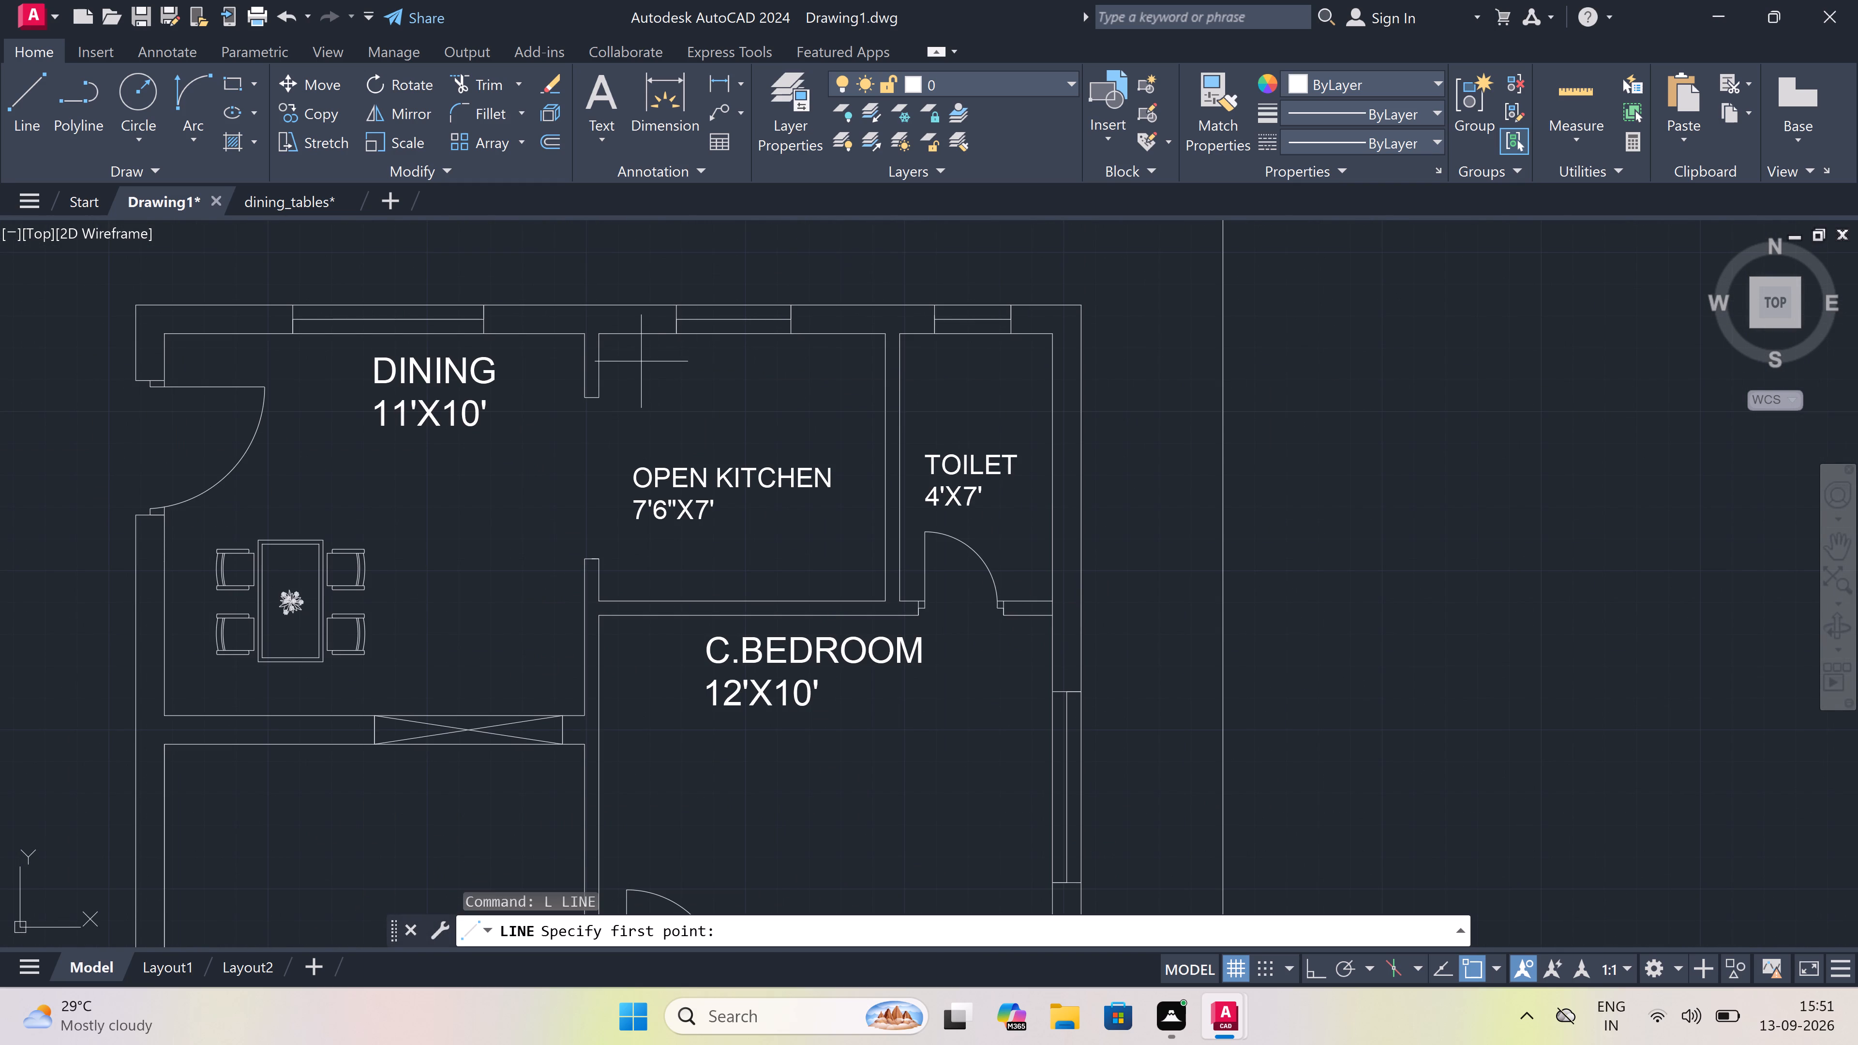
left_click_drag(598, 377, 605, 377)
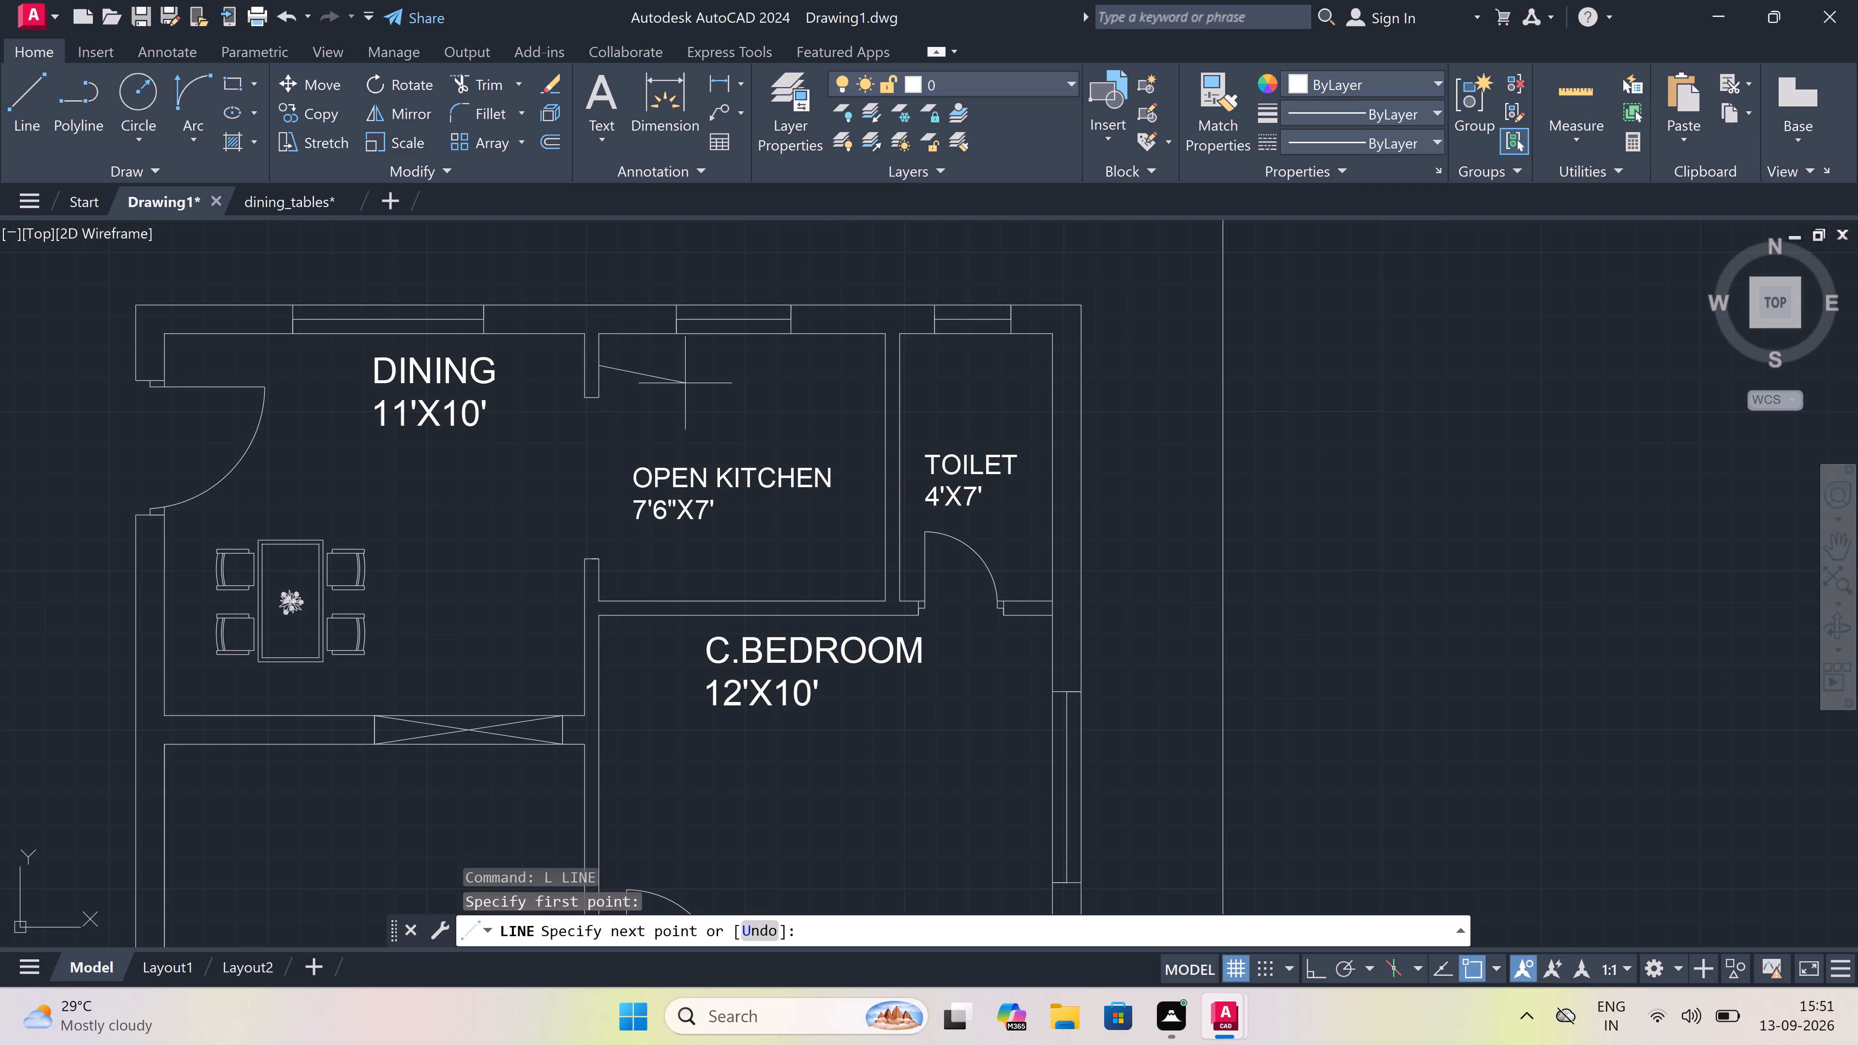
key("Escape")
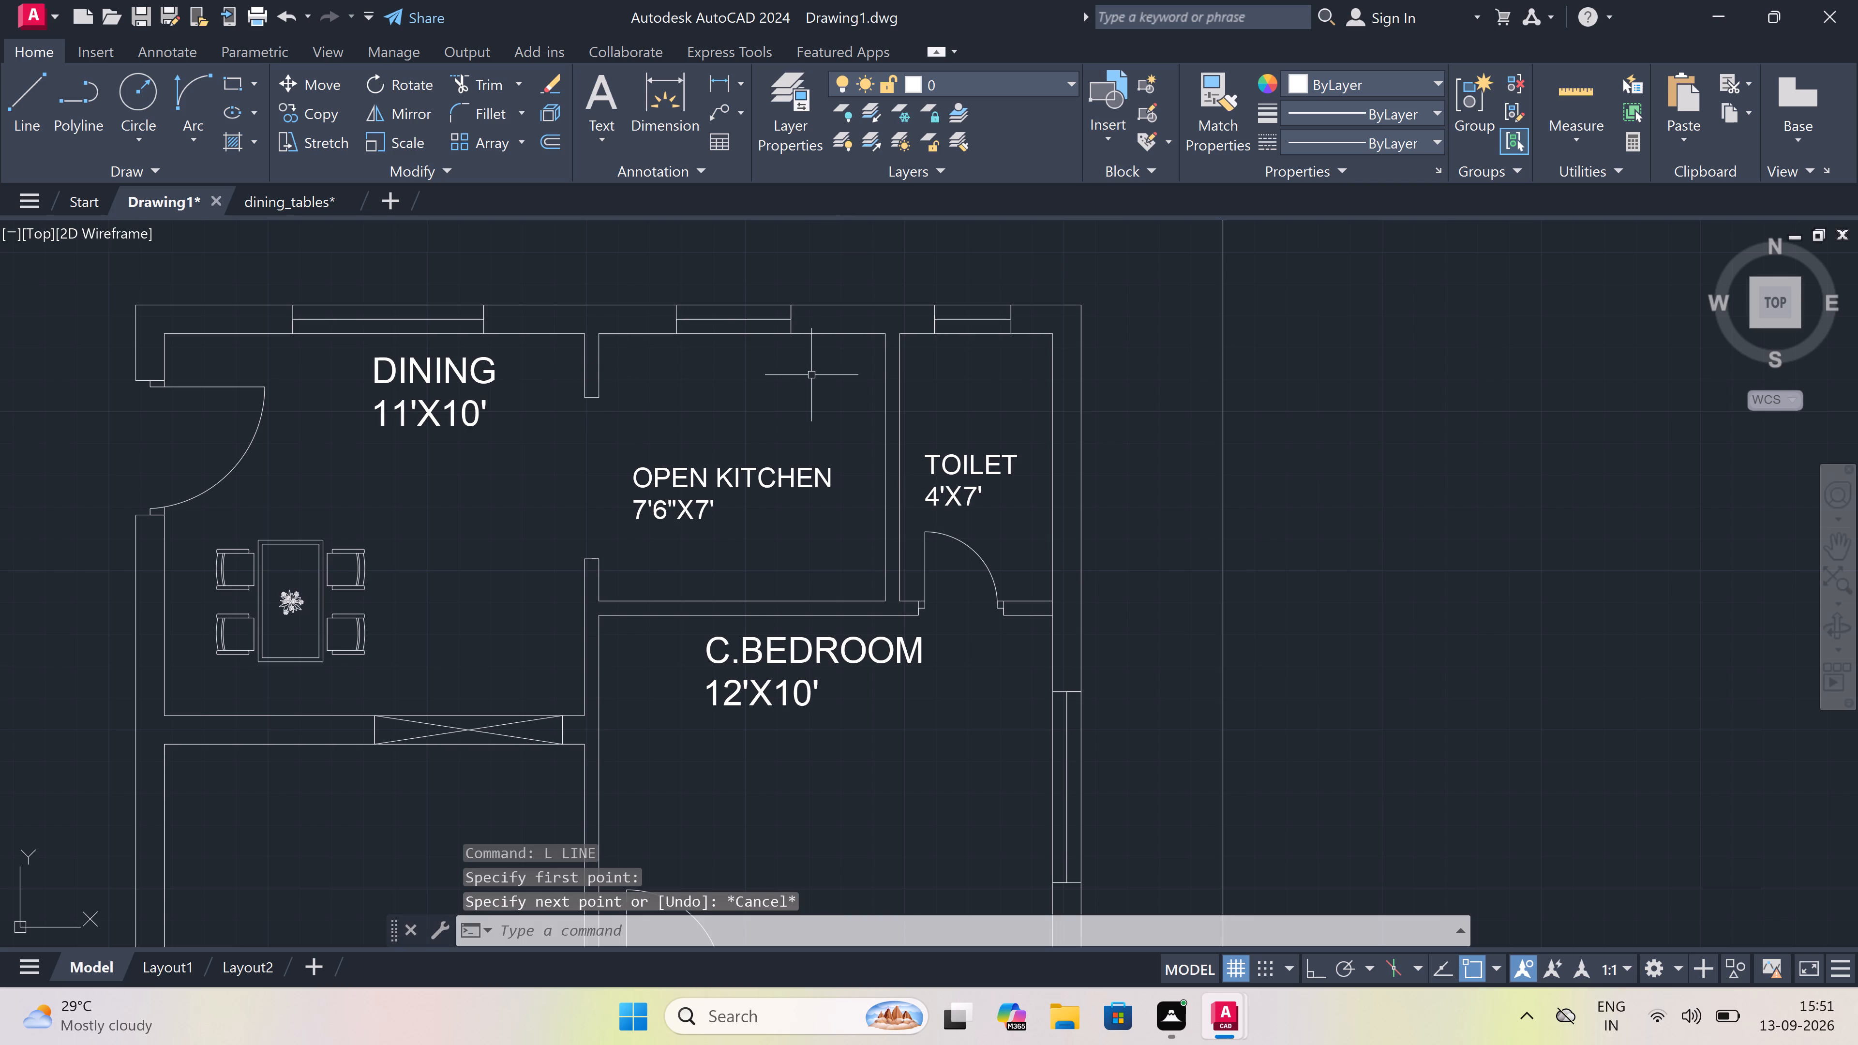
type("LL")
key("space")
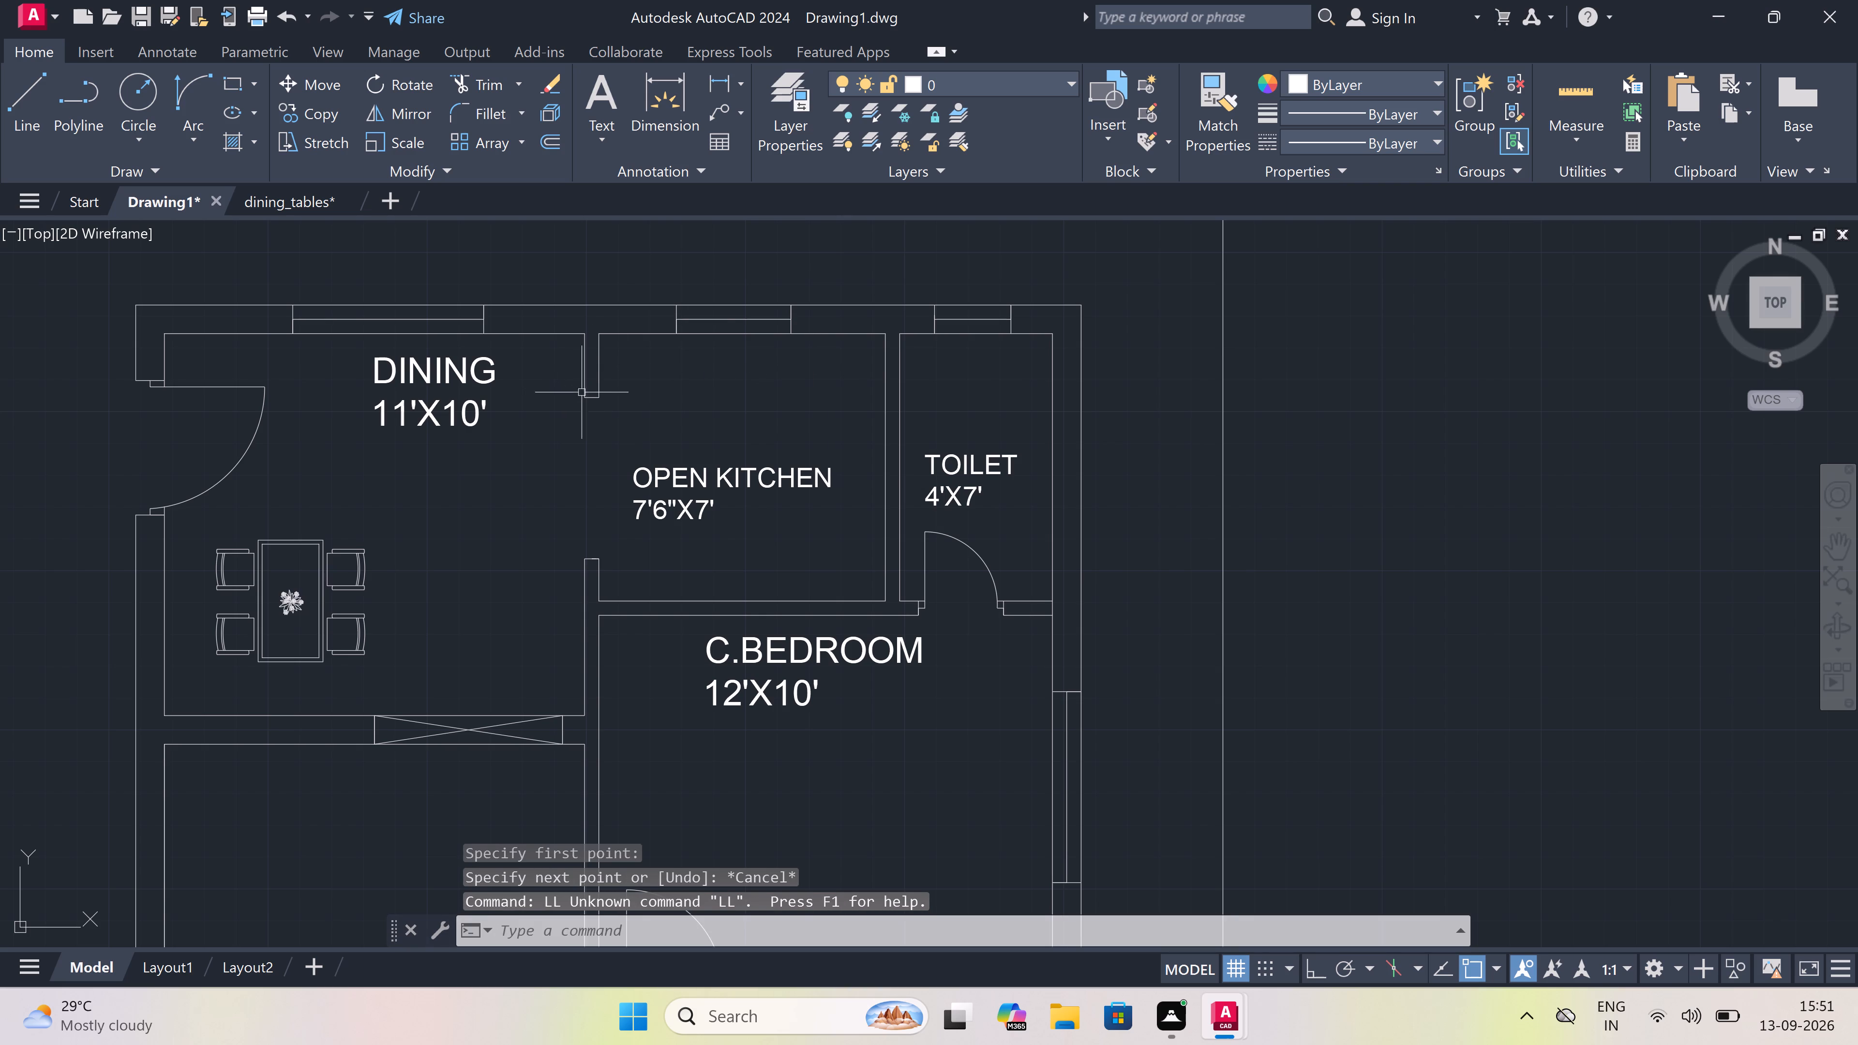
Draw an L-shaped counter line in the open kitchen with Ortho on, from the upper dining-side wall end across and down to the bottom wall.
key("space")
left_click_drag(602, 396, 657, 380)
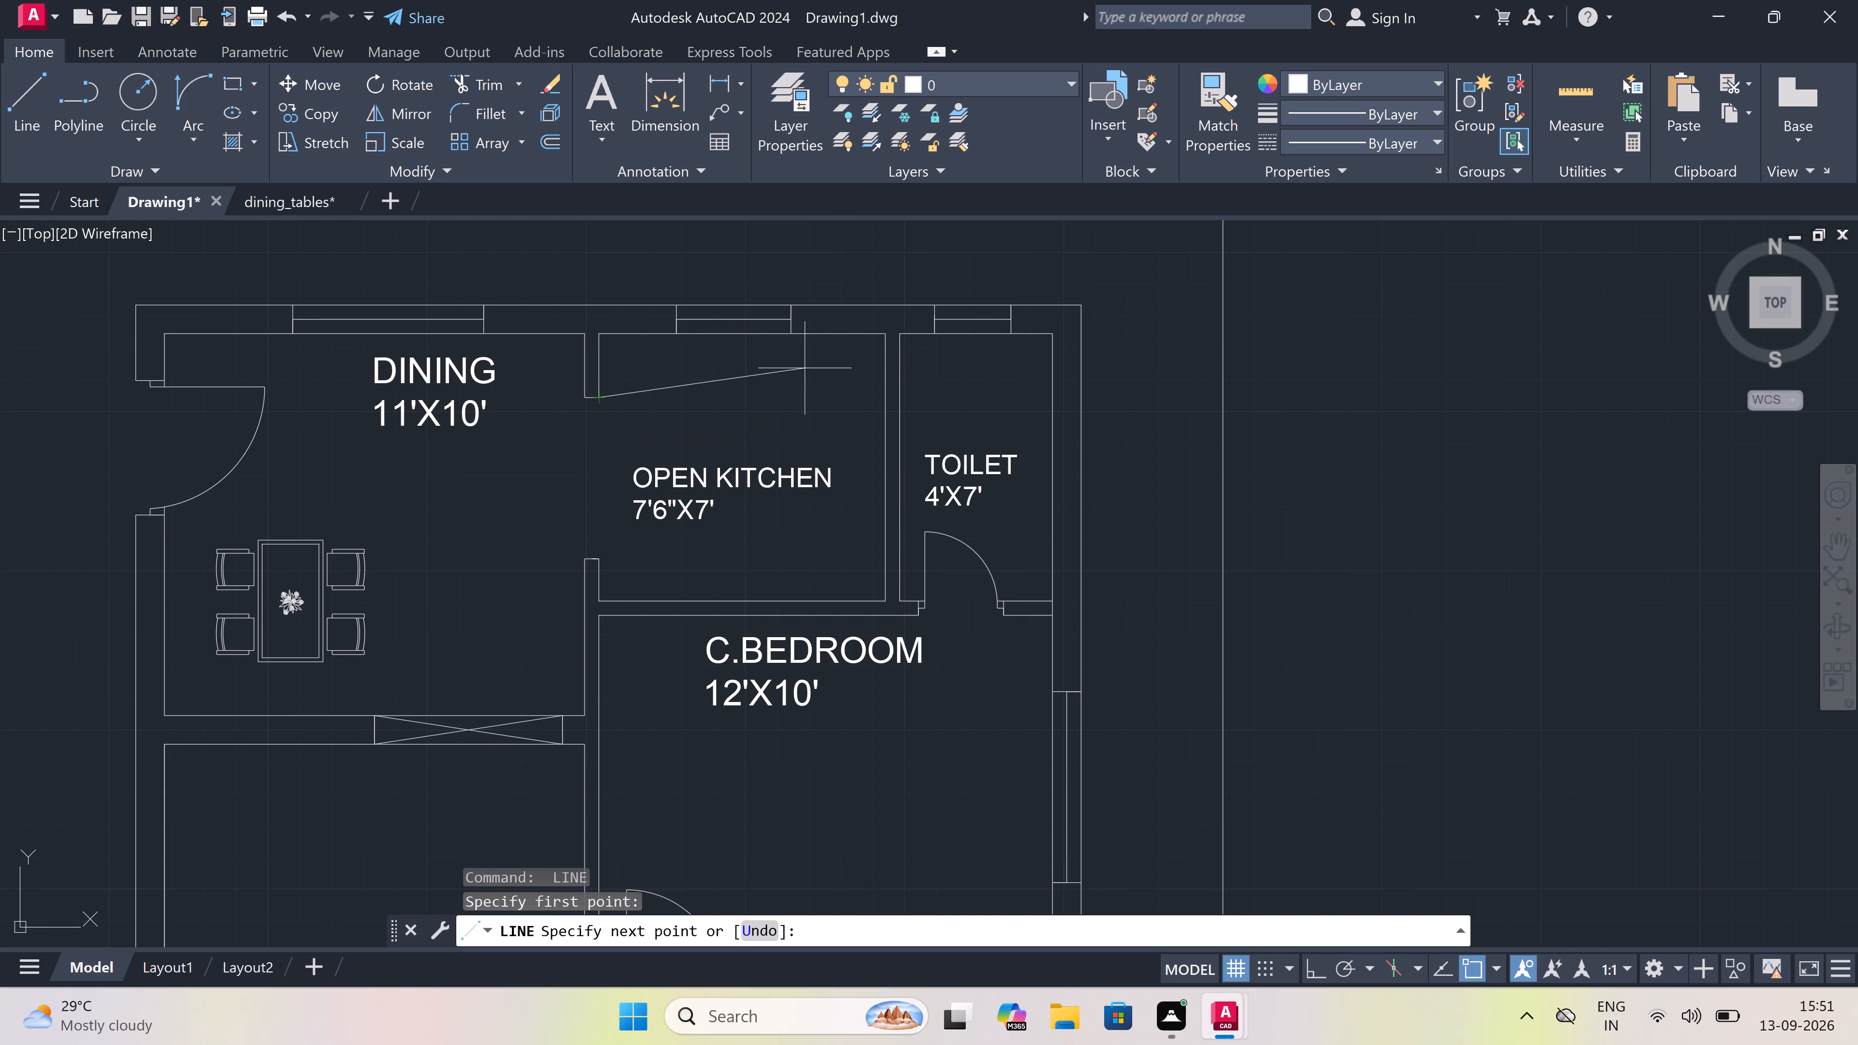
key("F8")
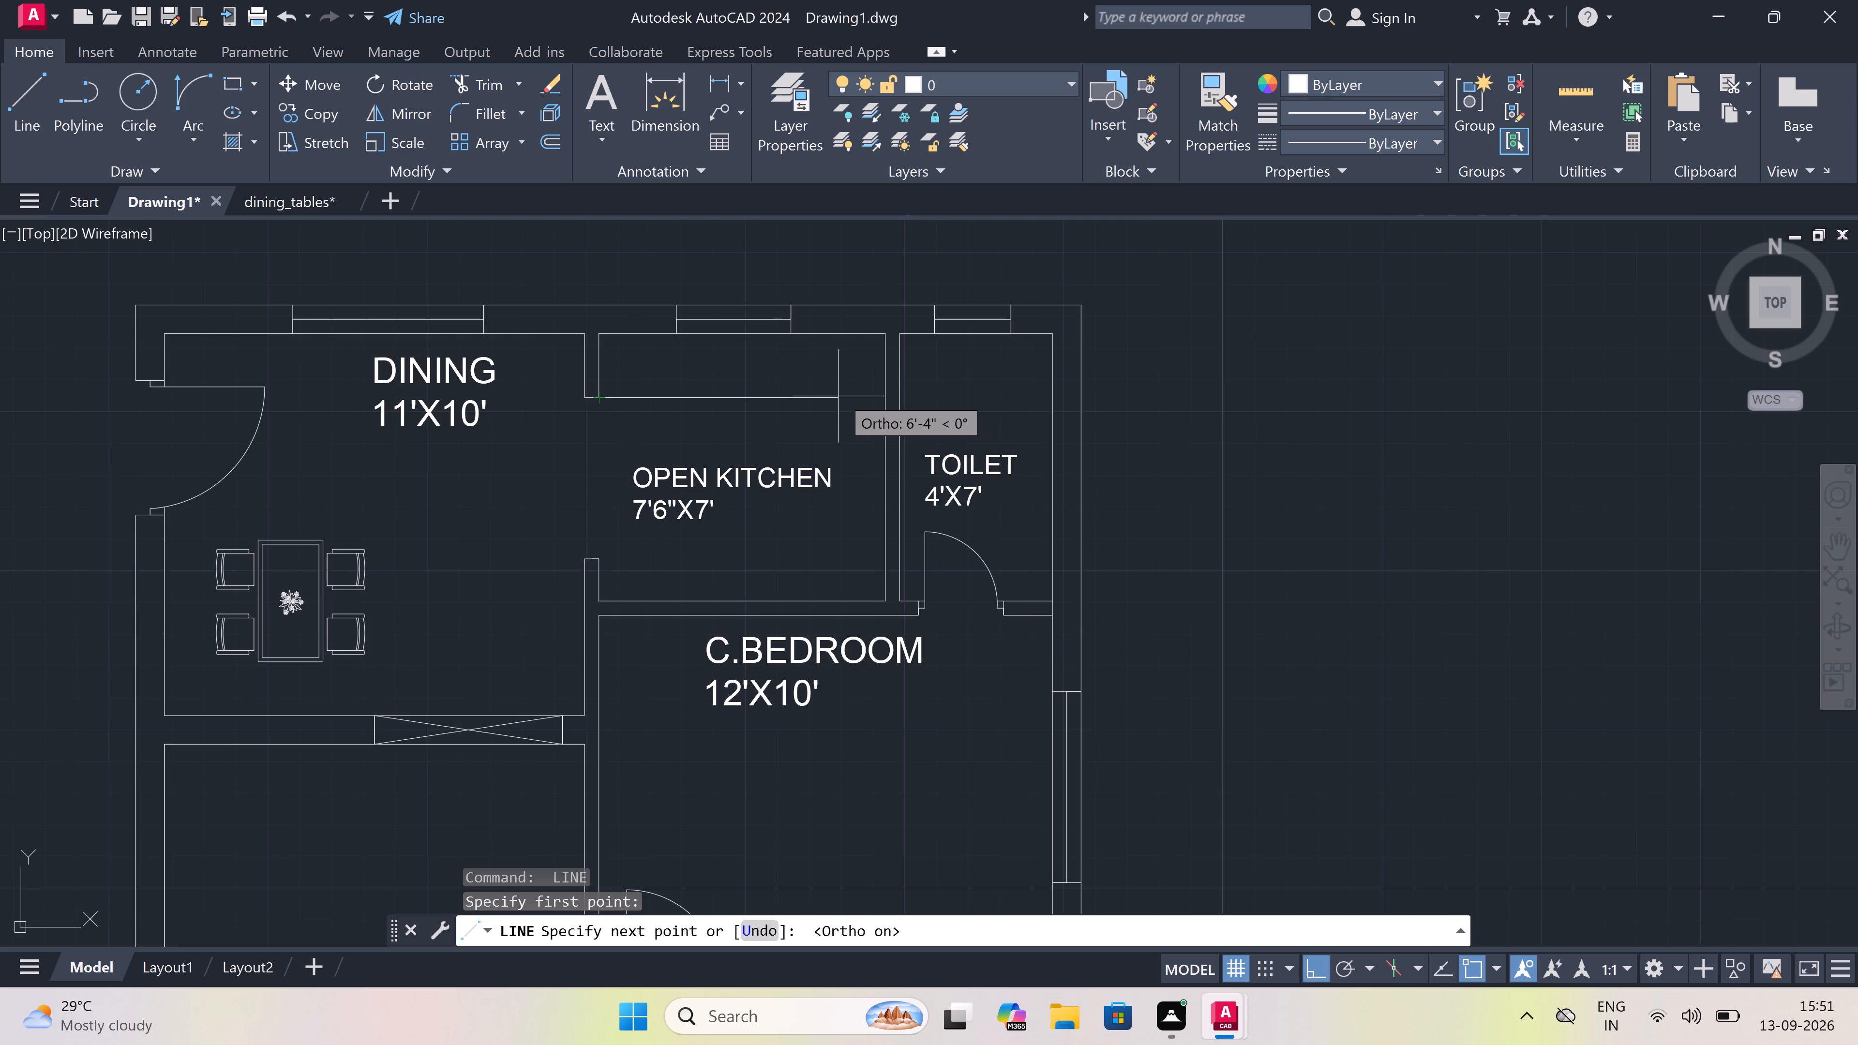
left_click(809, 399)
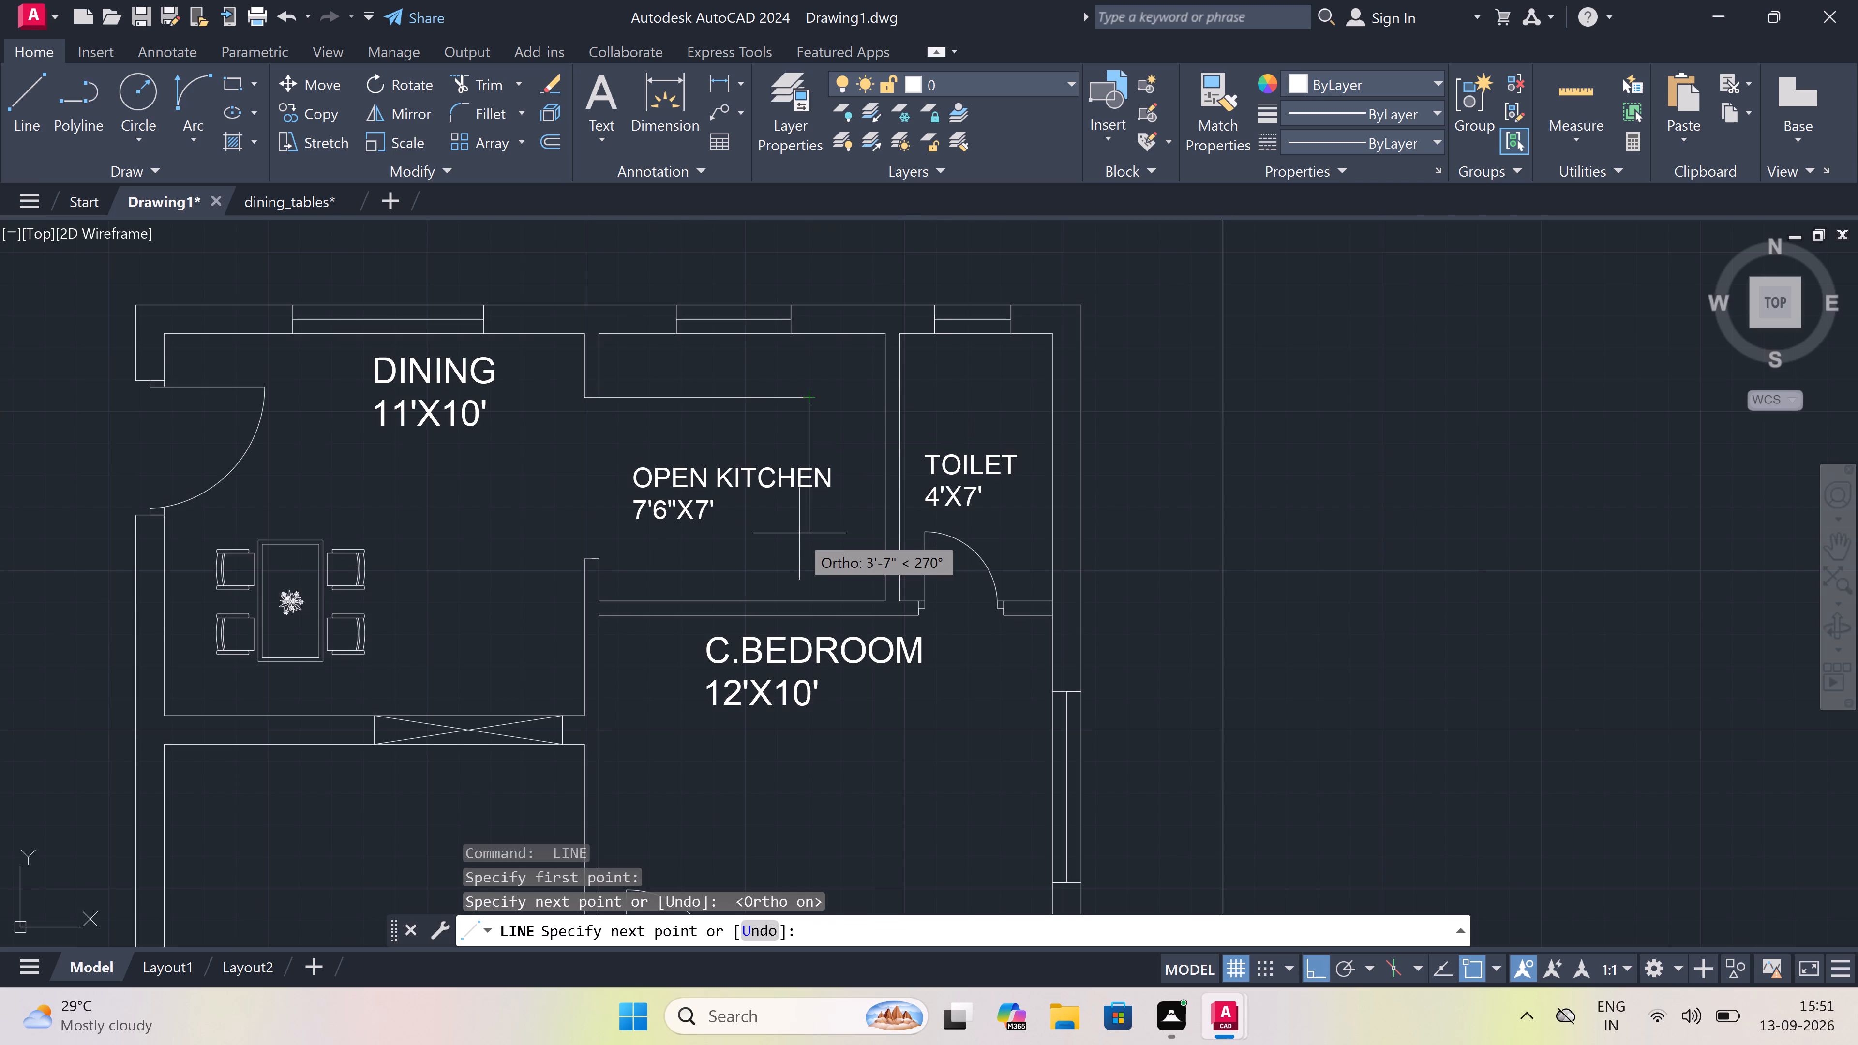
left_click(808, 597)
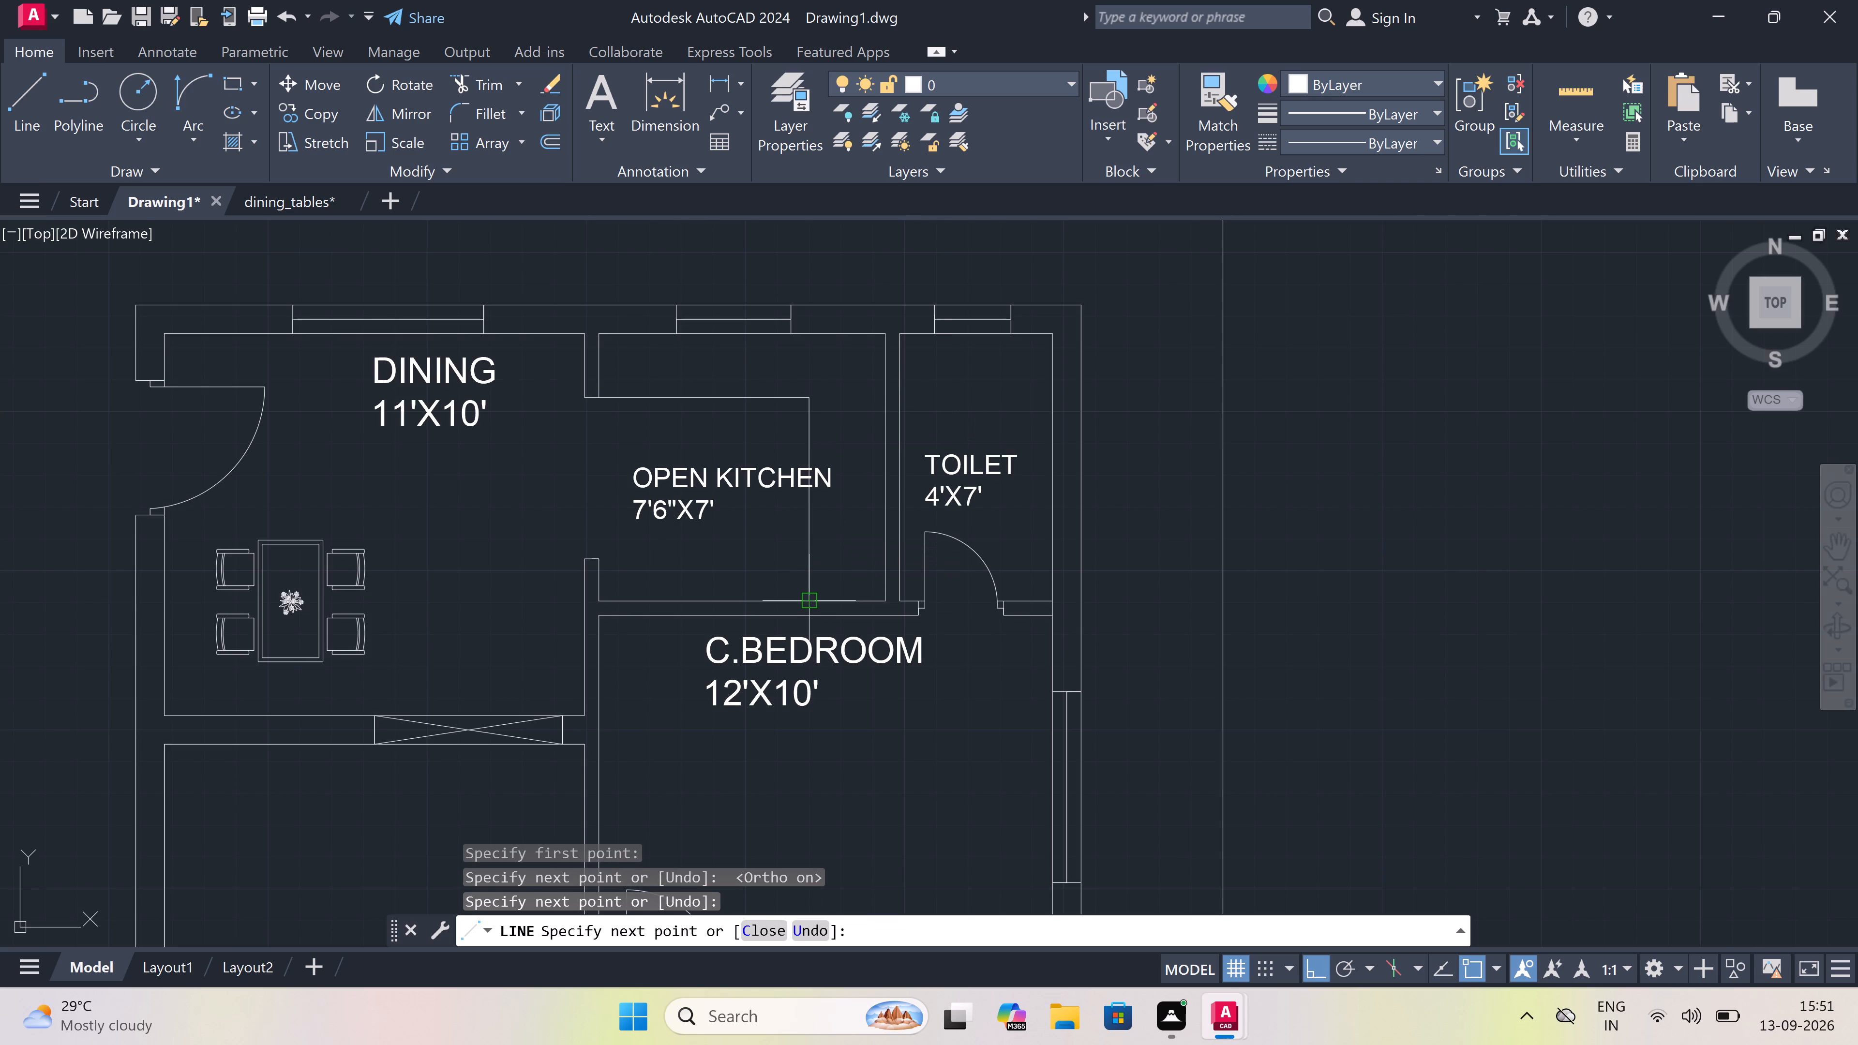
key("Escape")
Move the OPEN KITCHEN 7'6"X7' label, with Ortho off, left and slightly up so it clears the vertical counter line, and deselect it.
left_click(747, 472)
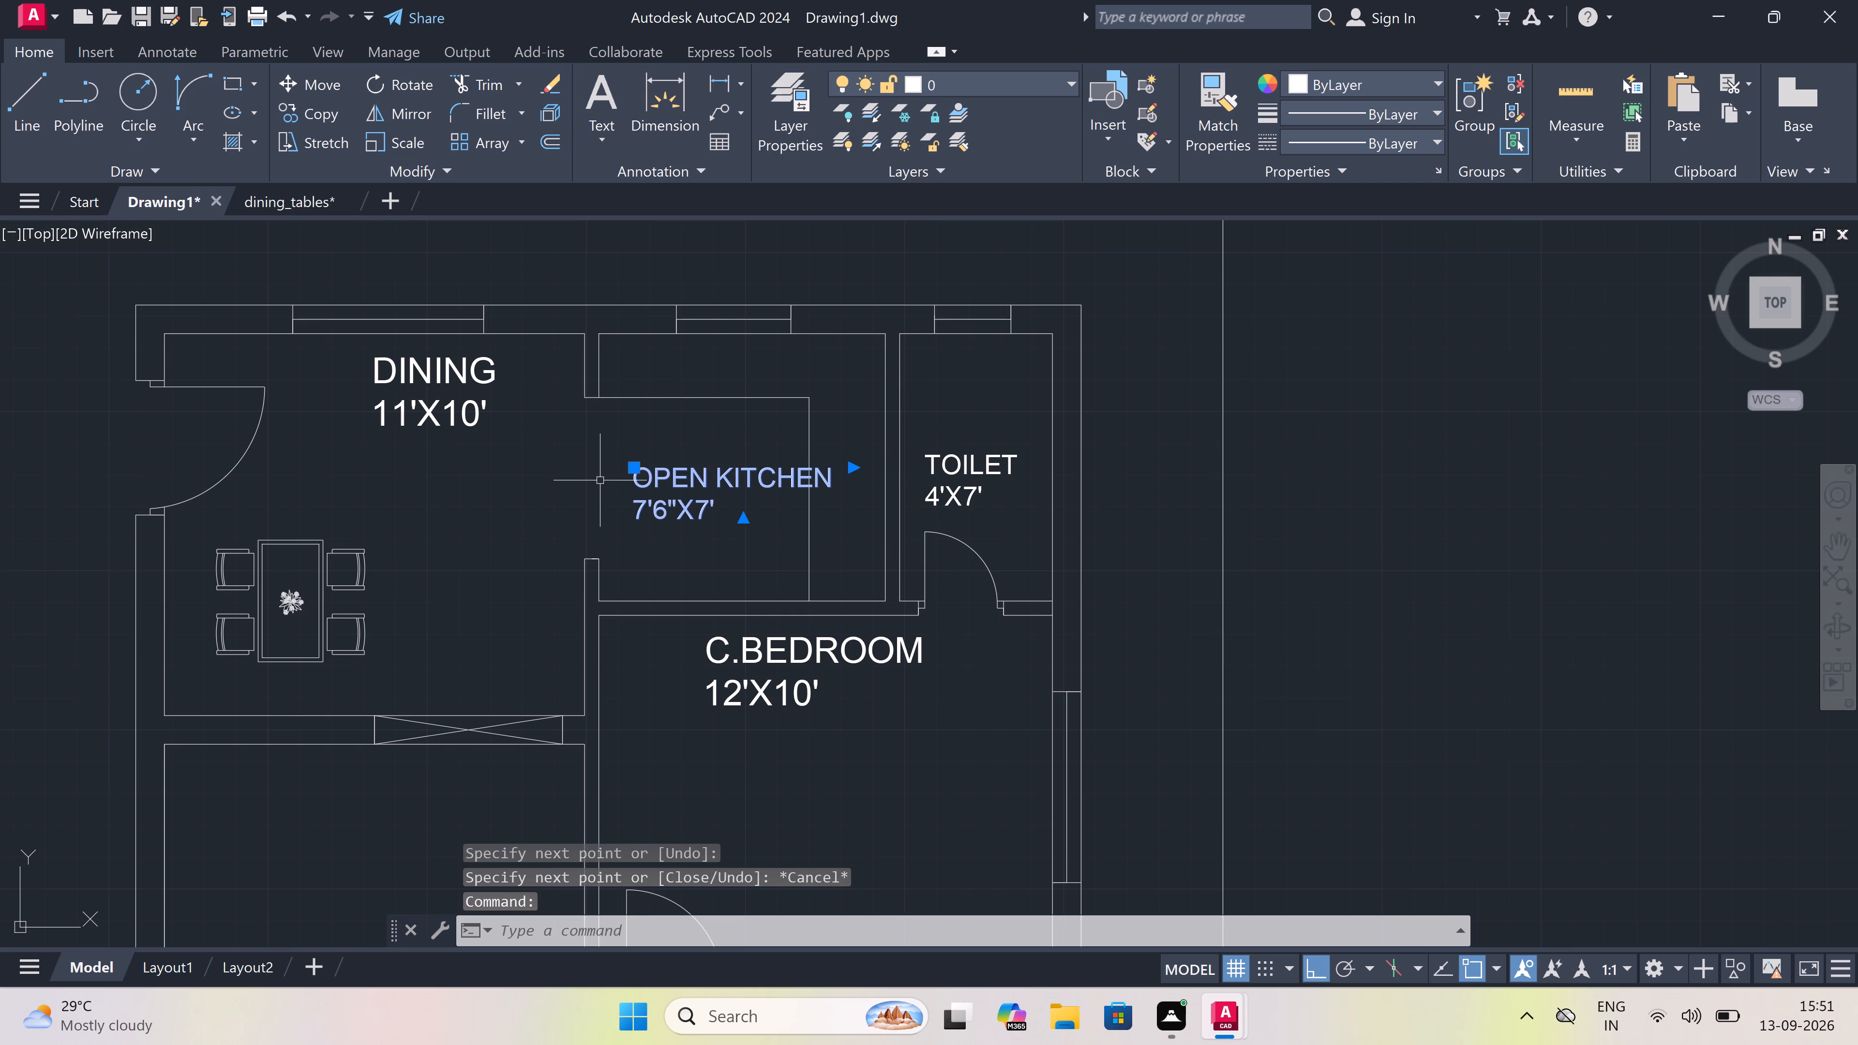
left_click(645, 452)
left_click(639, 461)
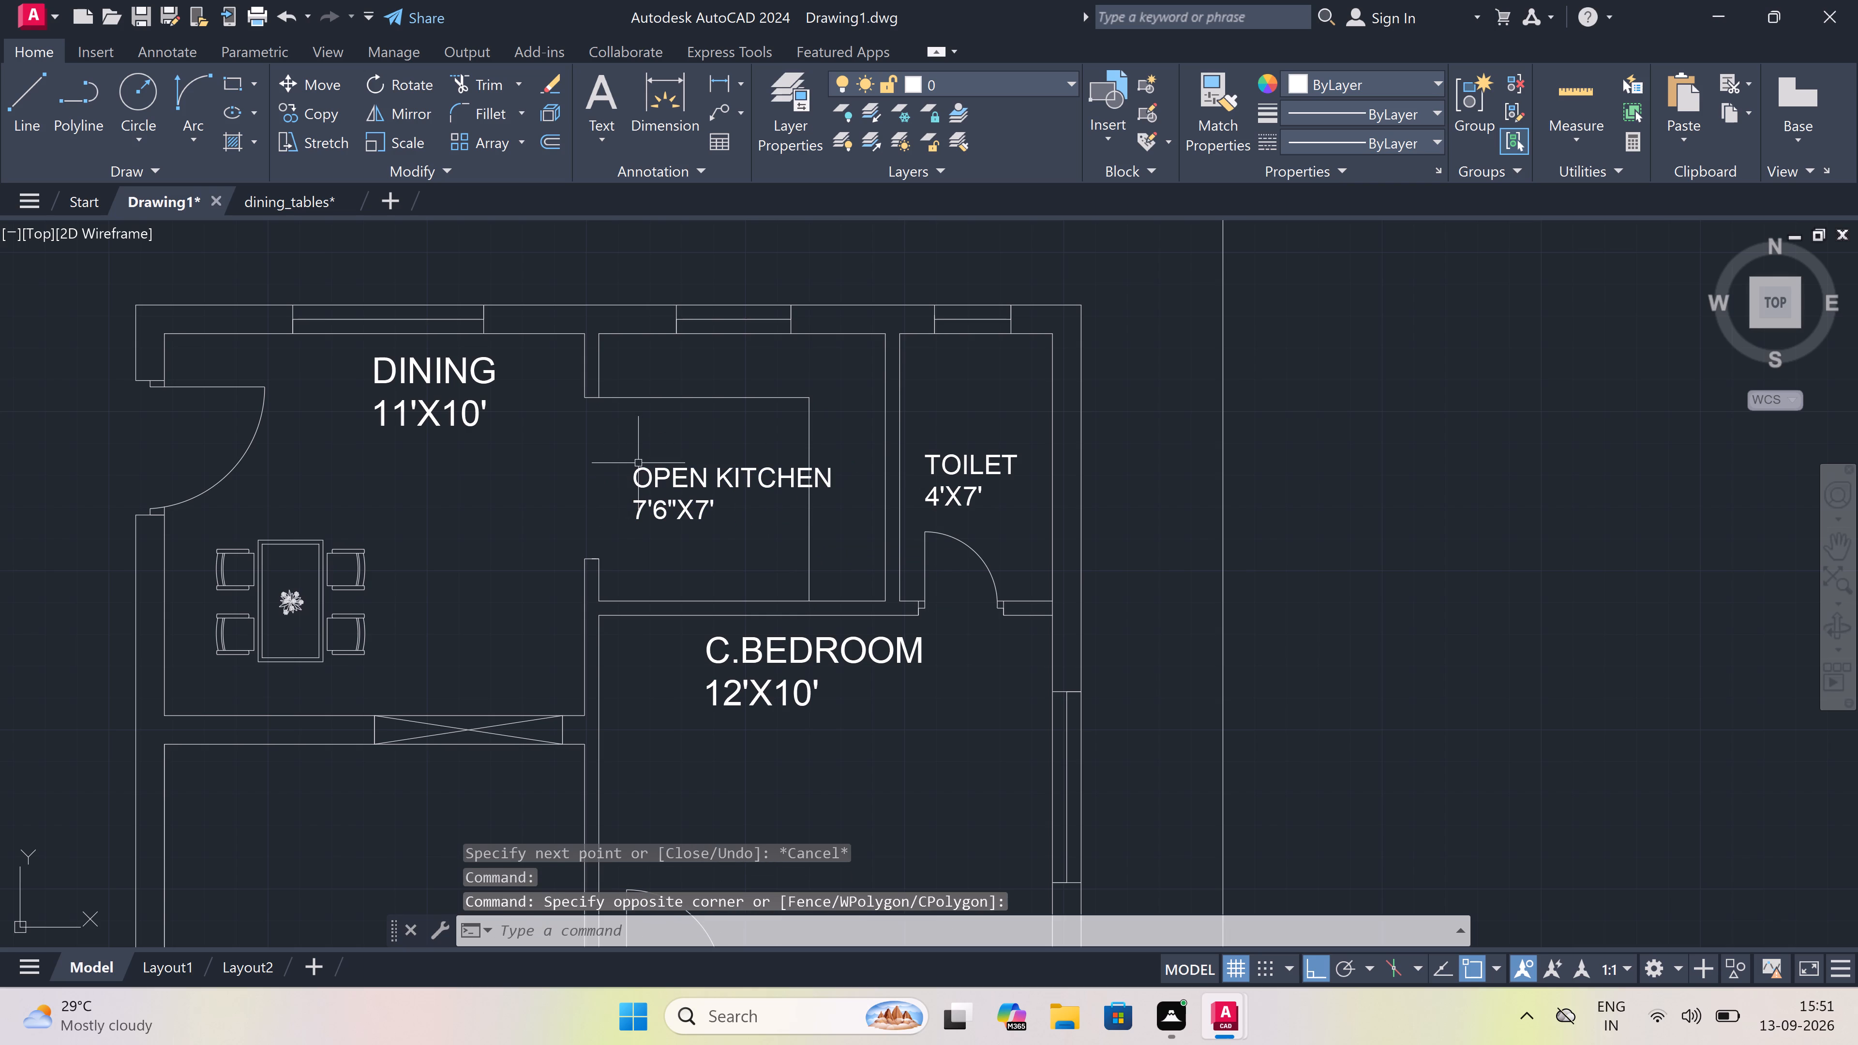
left_click(644, 474)
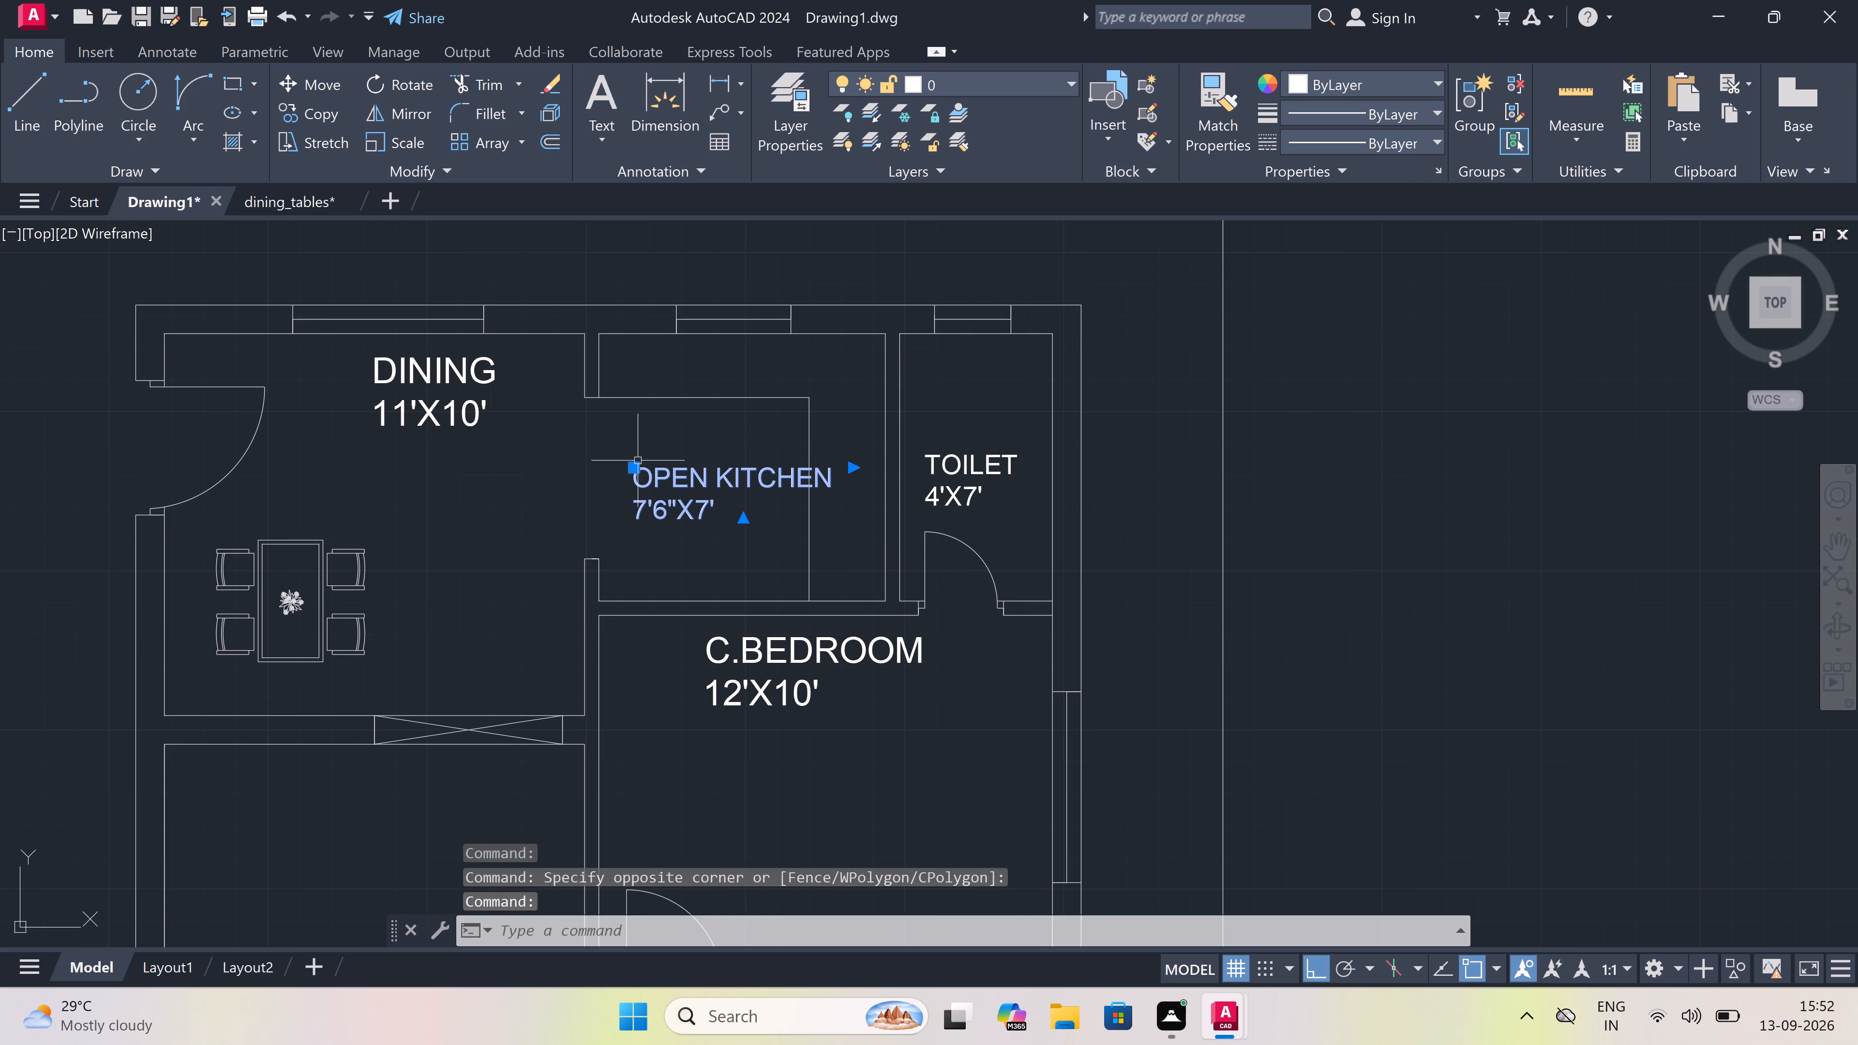
left_click(638, 461)
left_click(629, 470)
left_click(642, 475)
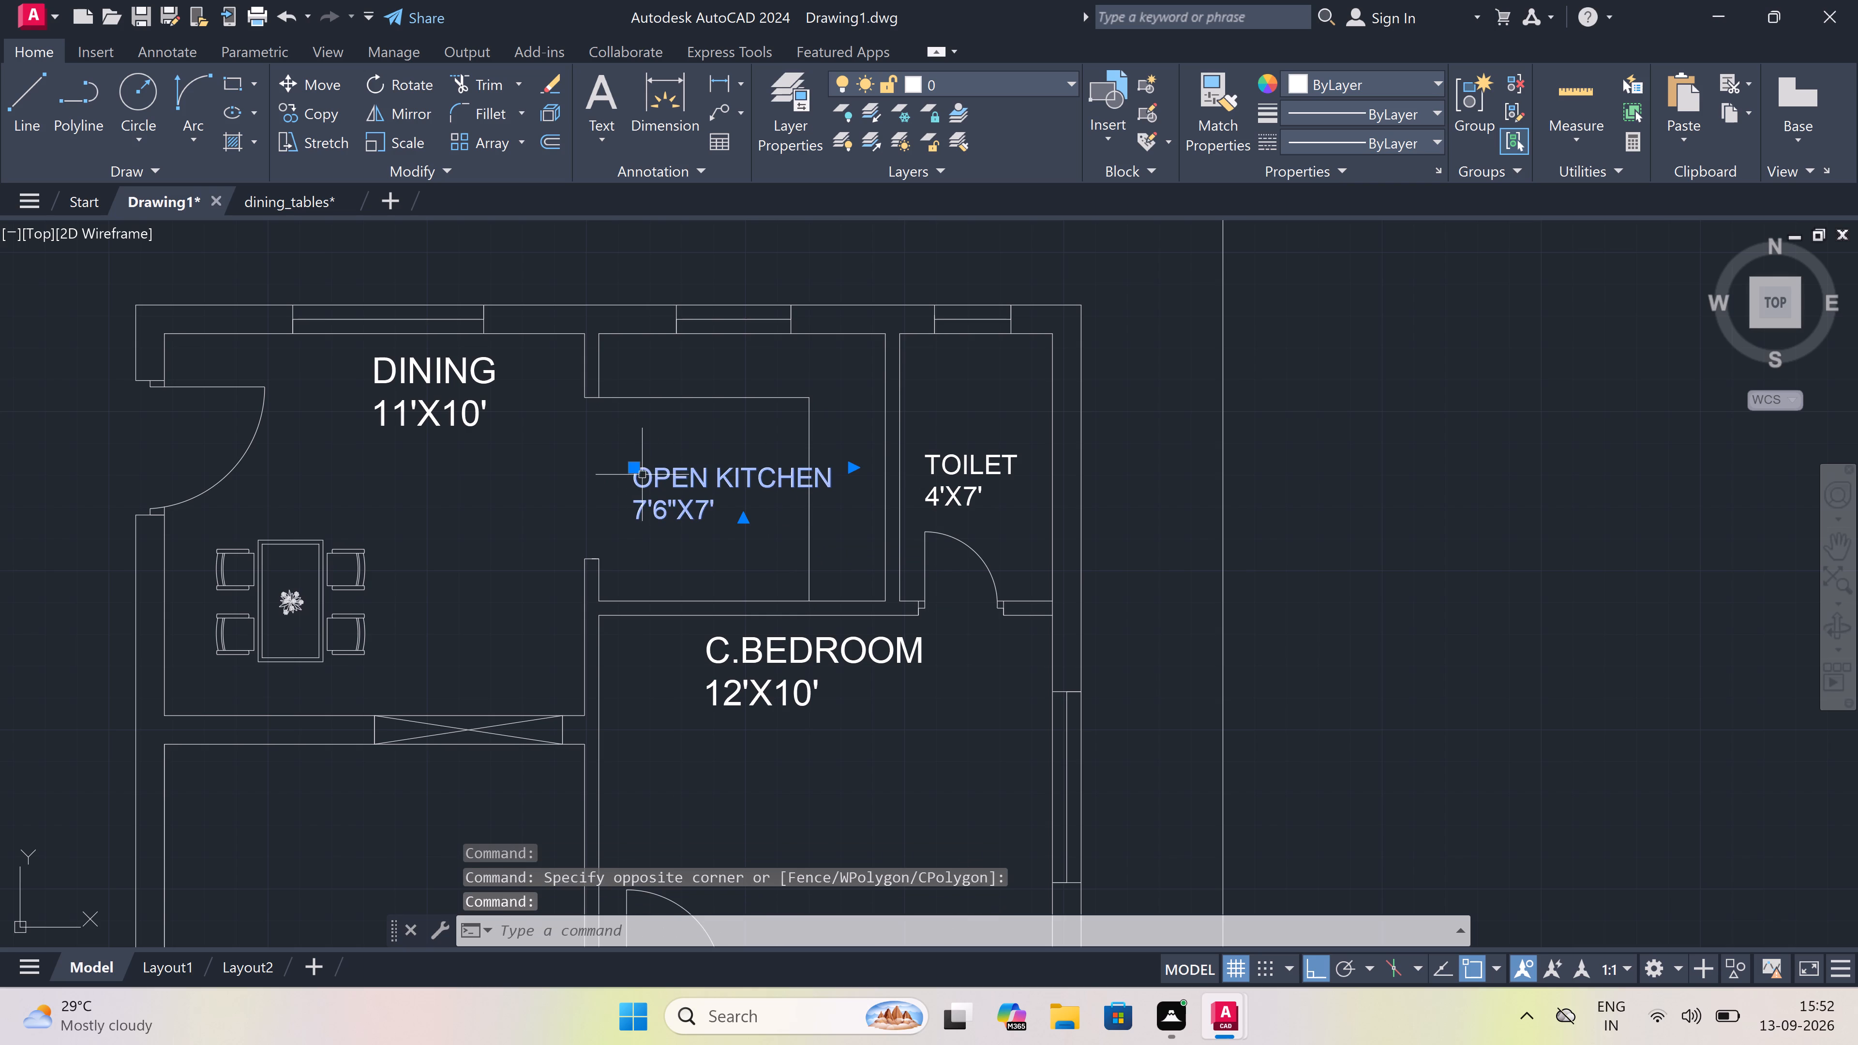
left_click(635, 468)
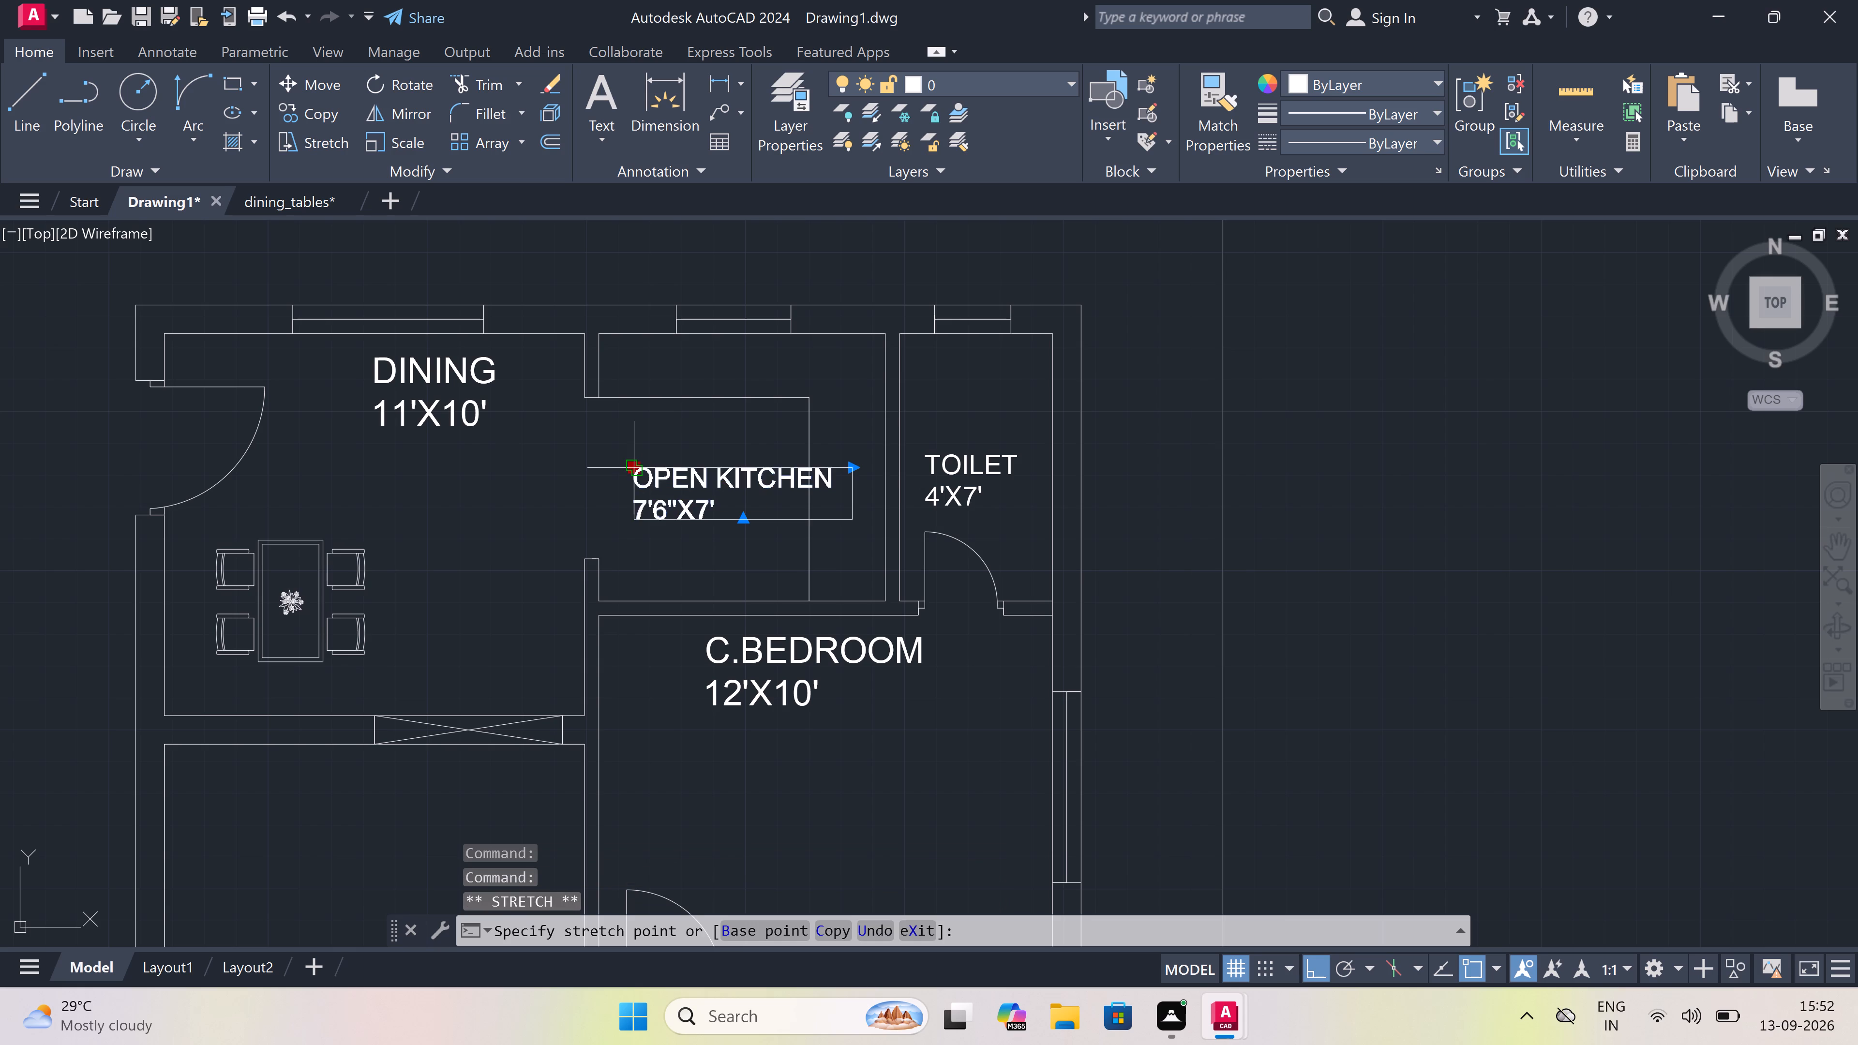
key("F8")
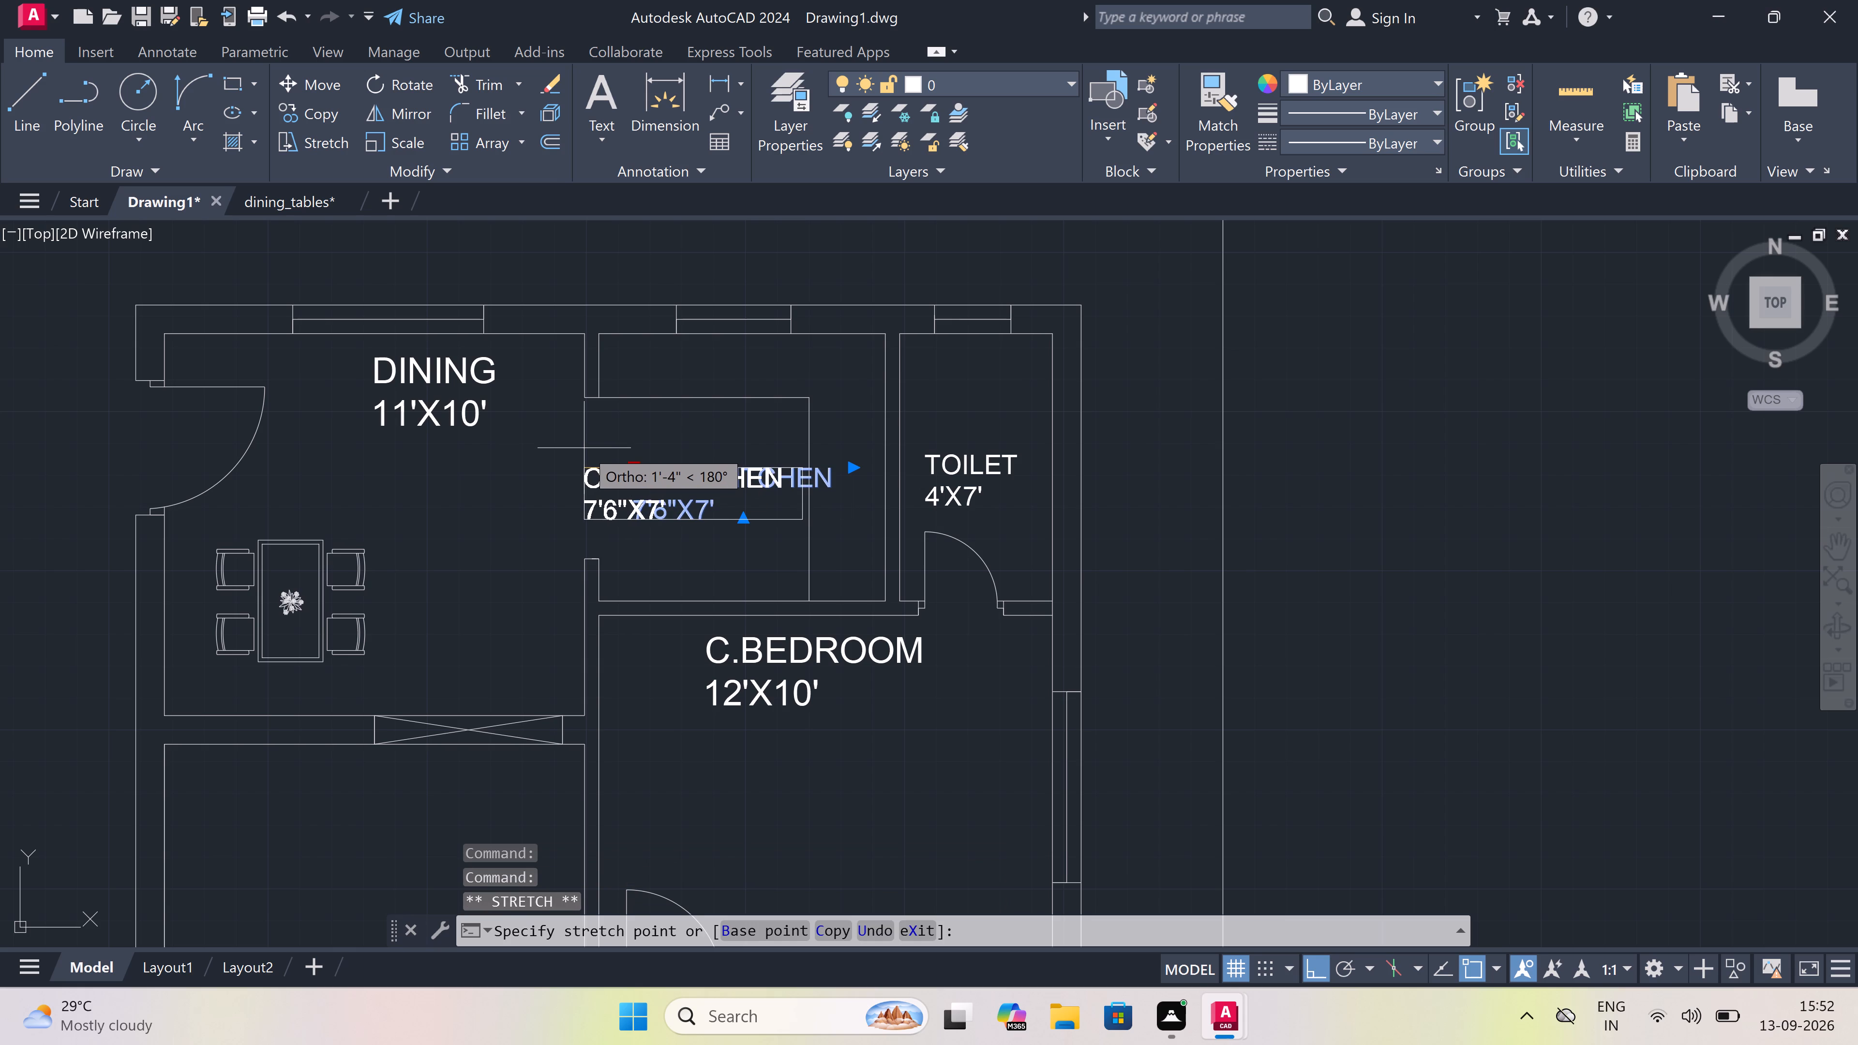
left_click(574, 448)
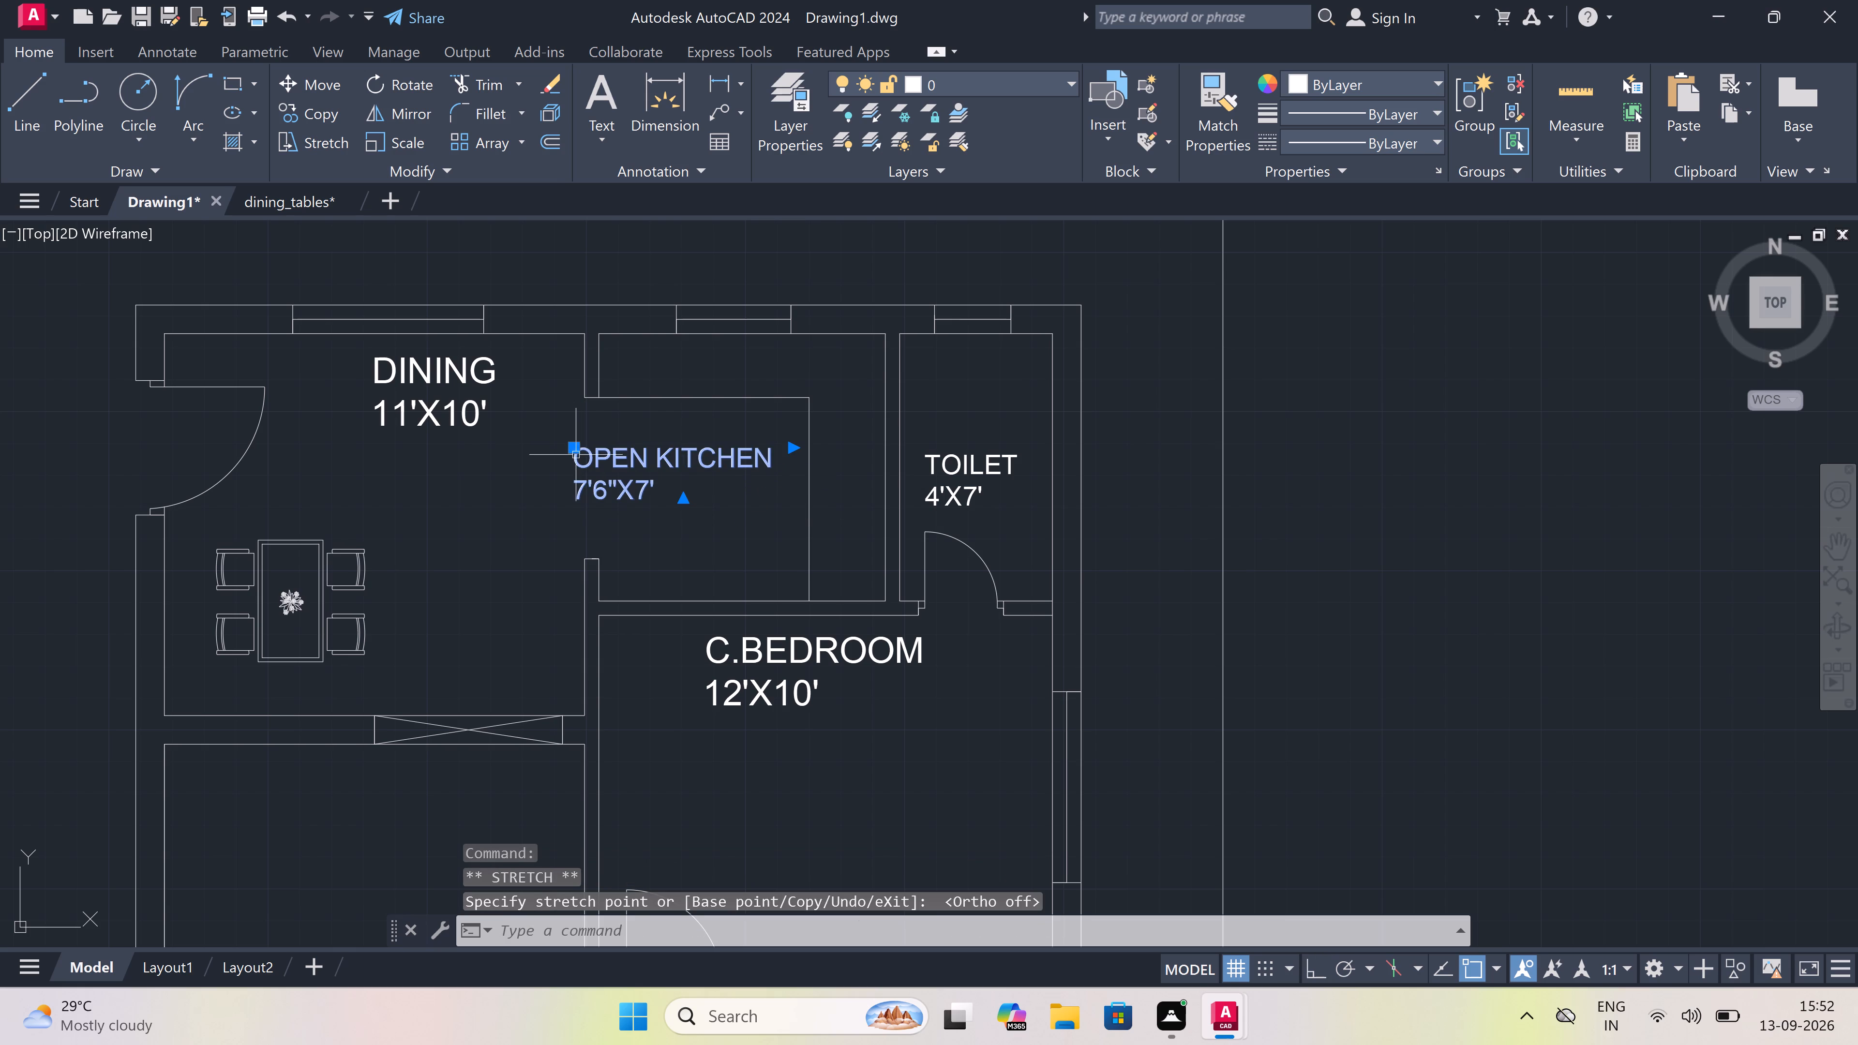
key("Escape")
Open the recent drawing audi_1.dwg.
scroll(669, 462, "down", 2)
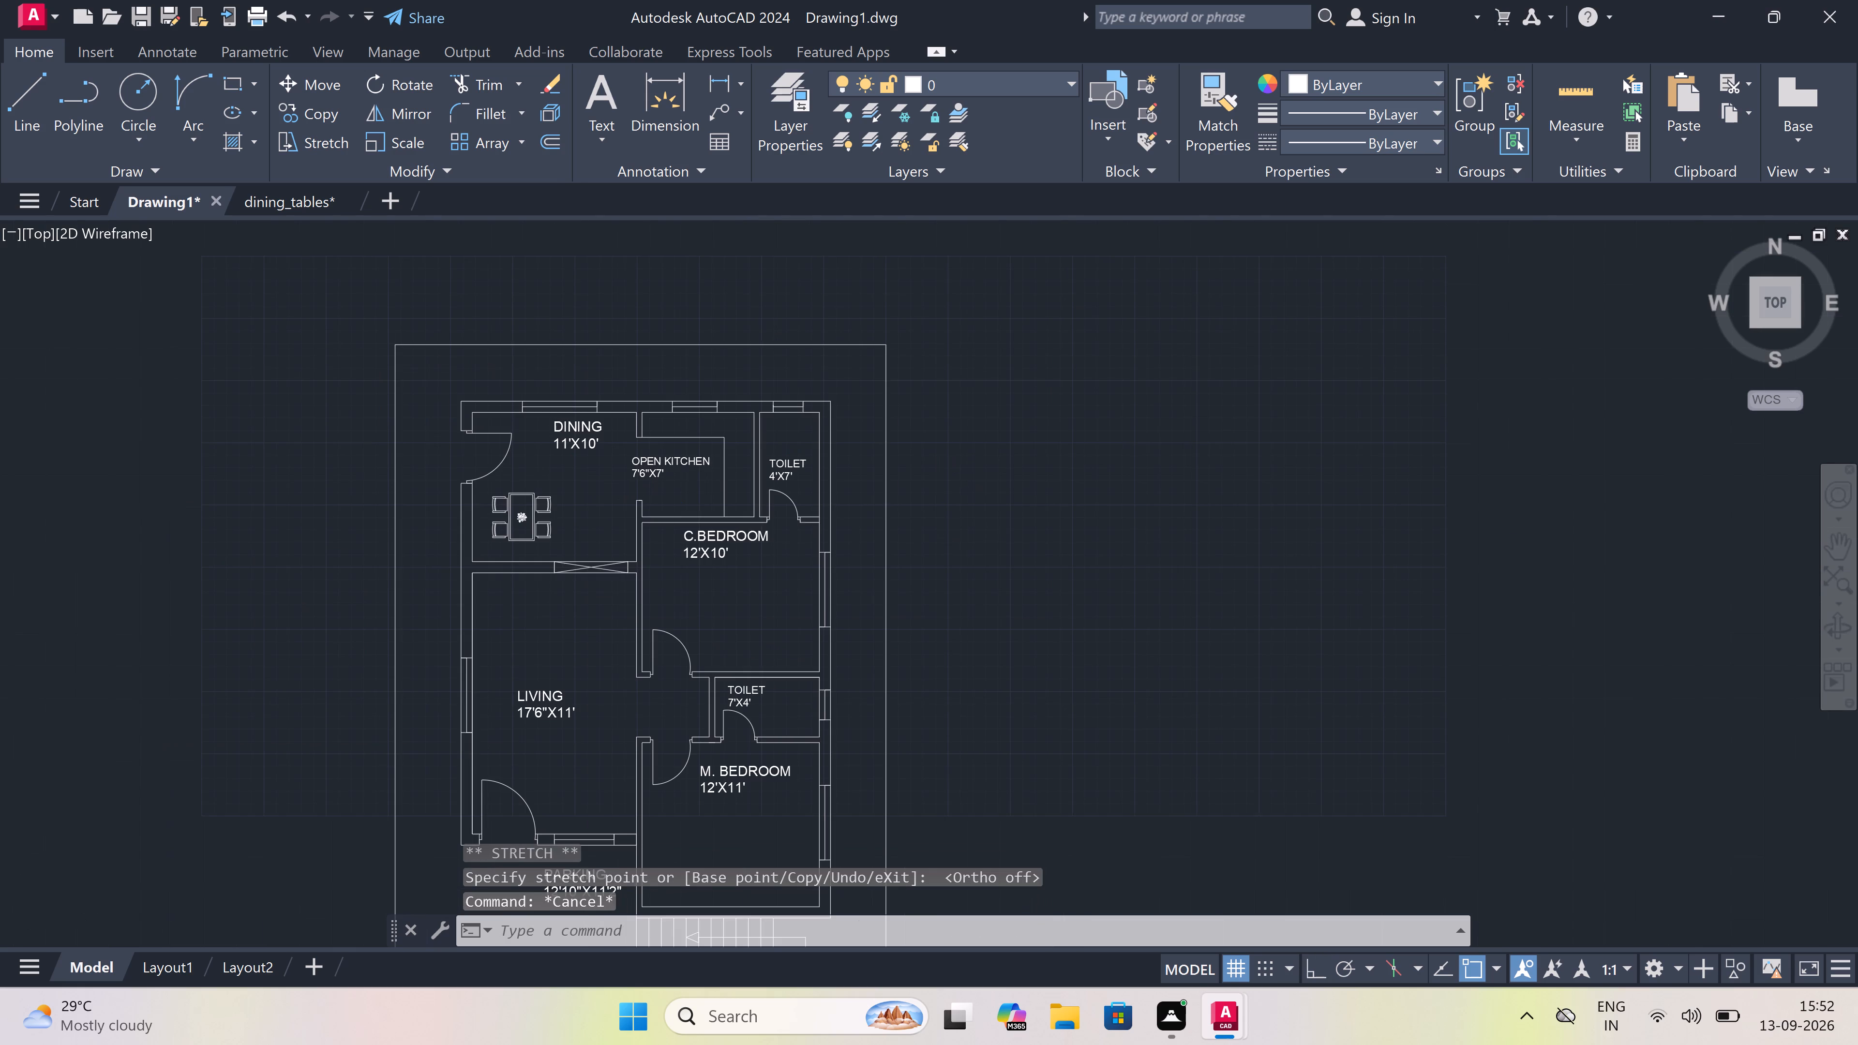
scroll(721, 471, "down", 1)
scroll(721, 482, "up", 2)
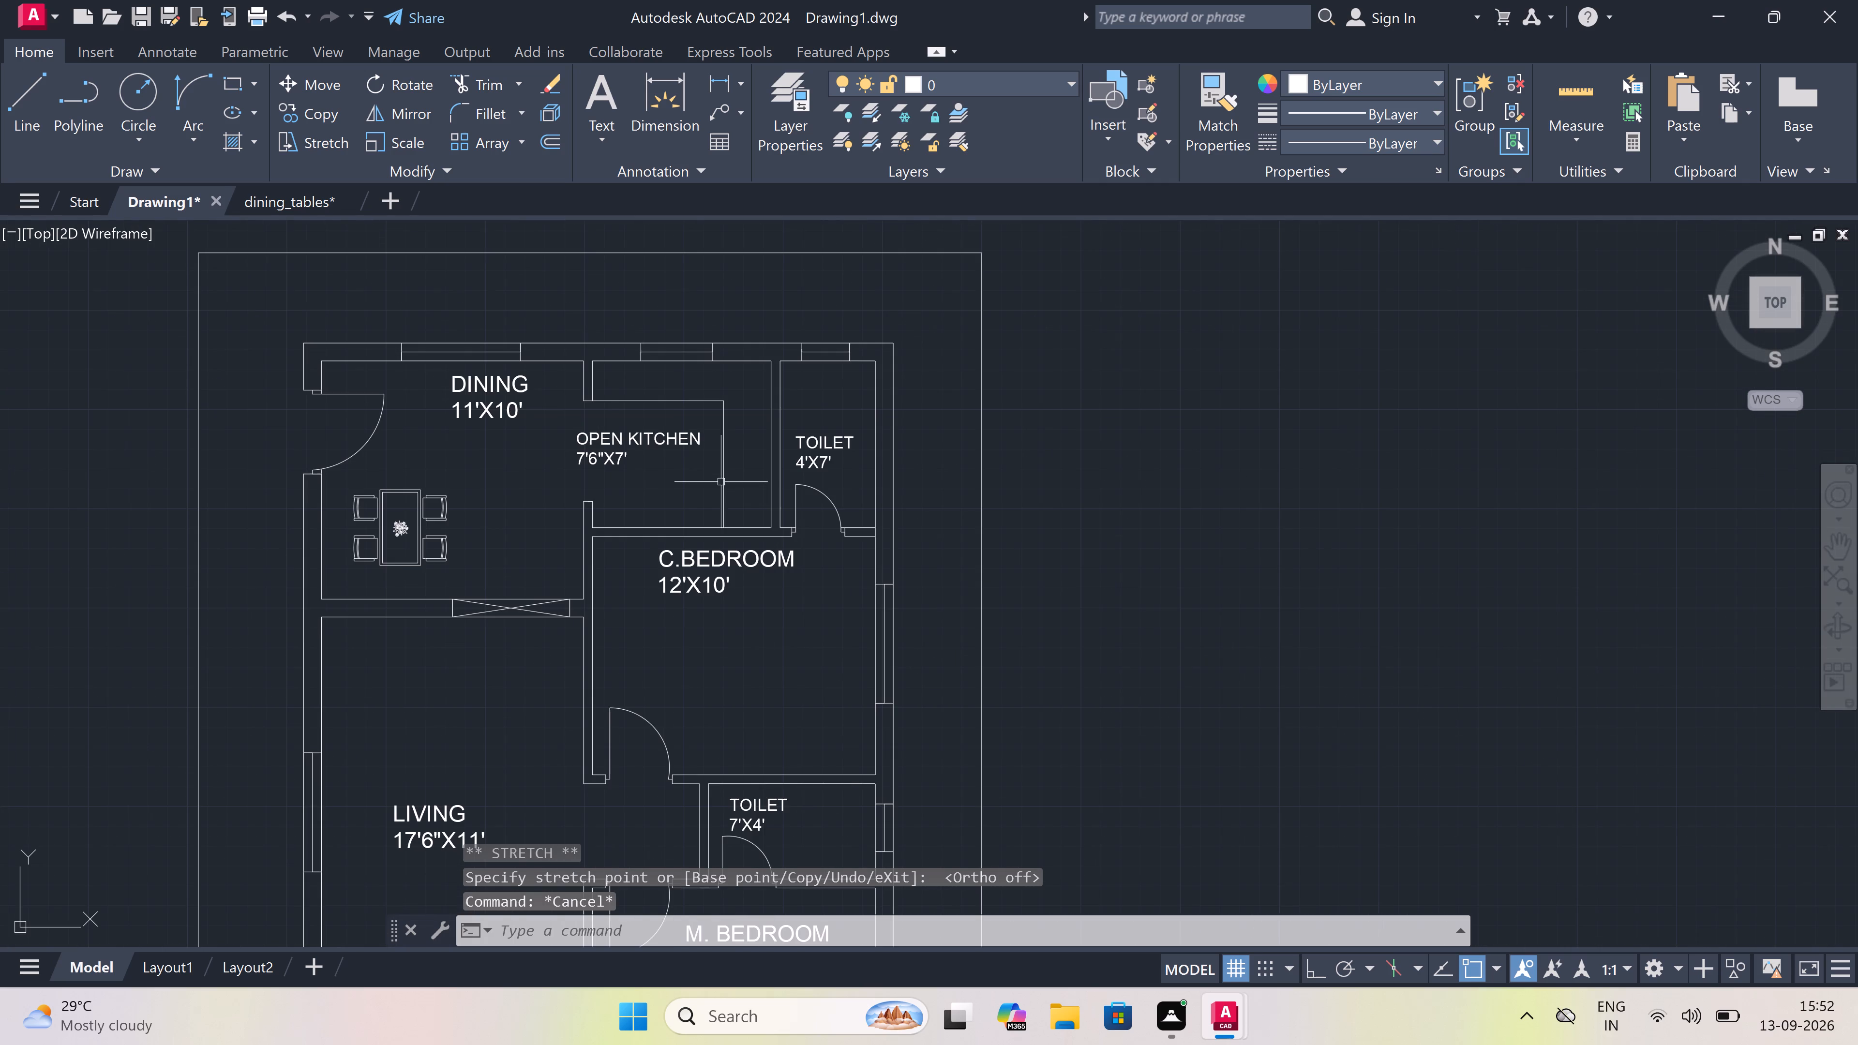
left_click(19, 11)
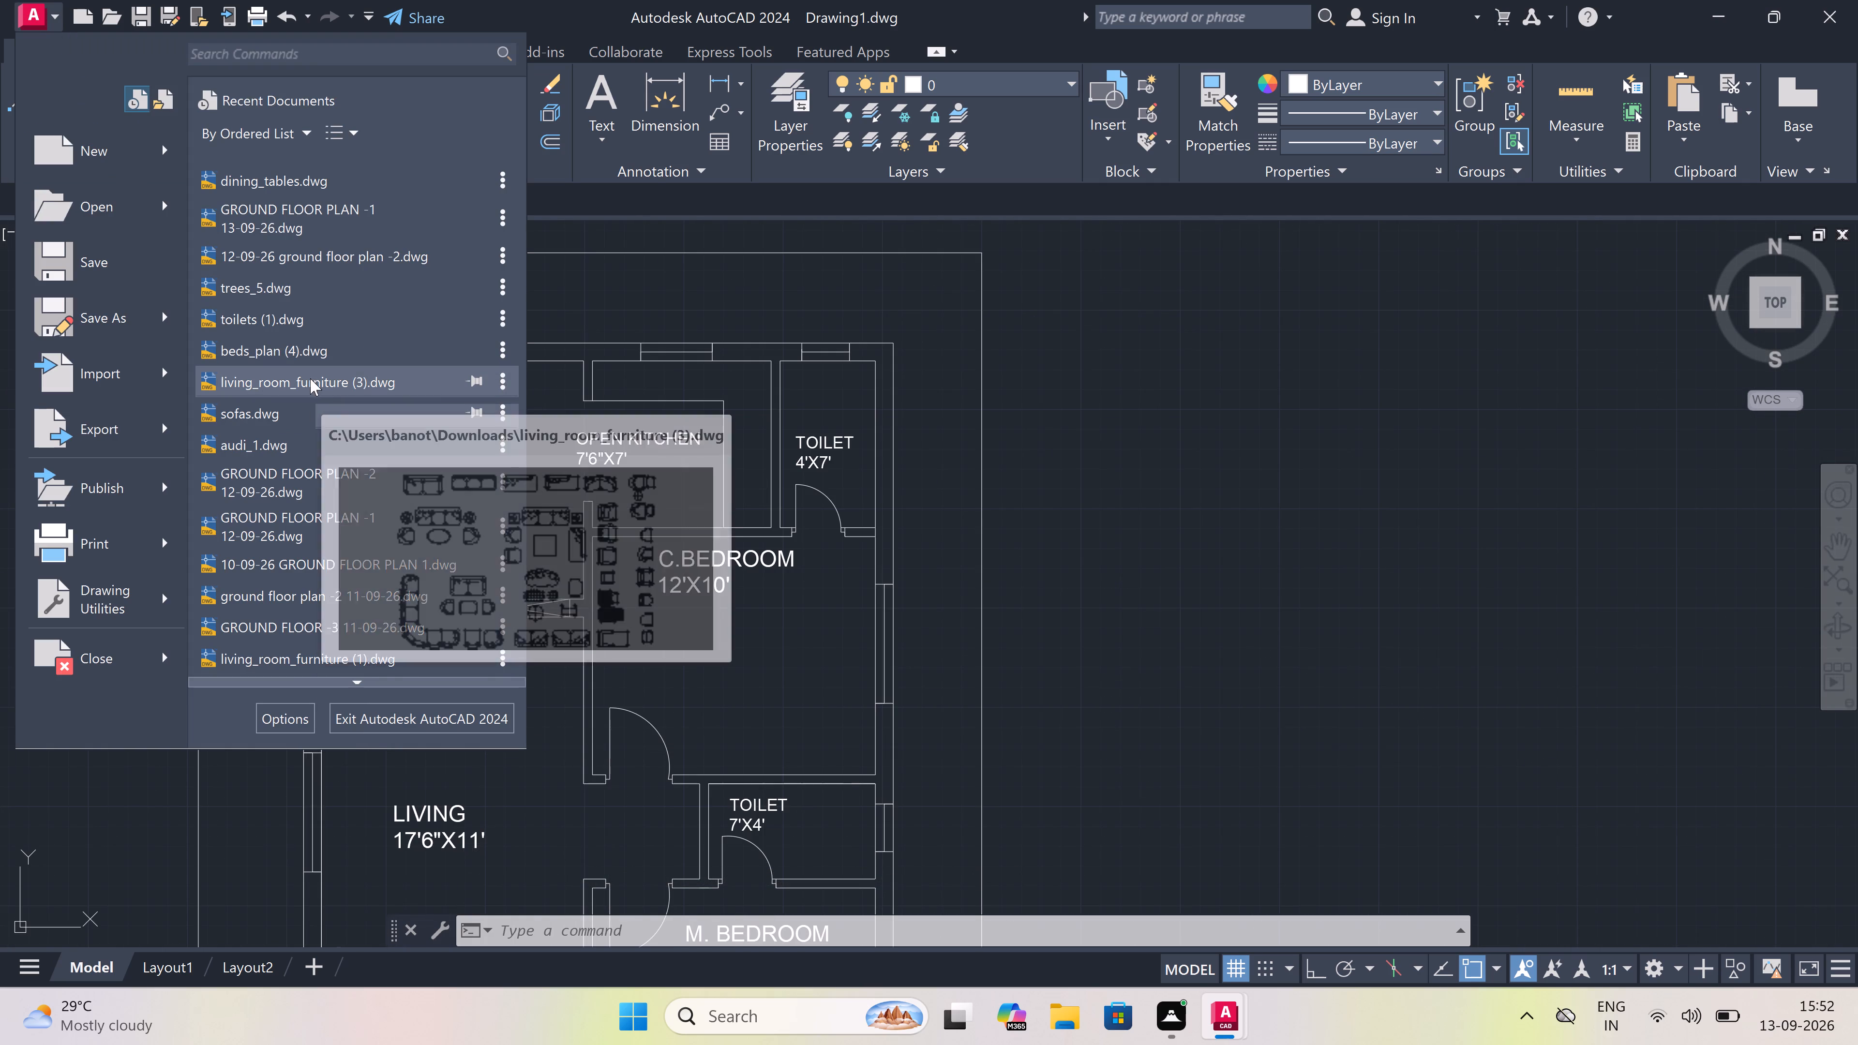
double_click(289, 439)
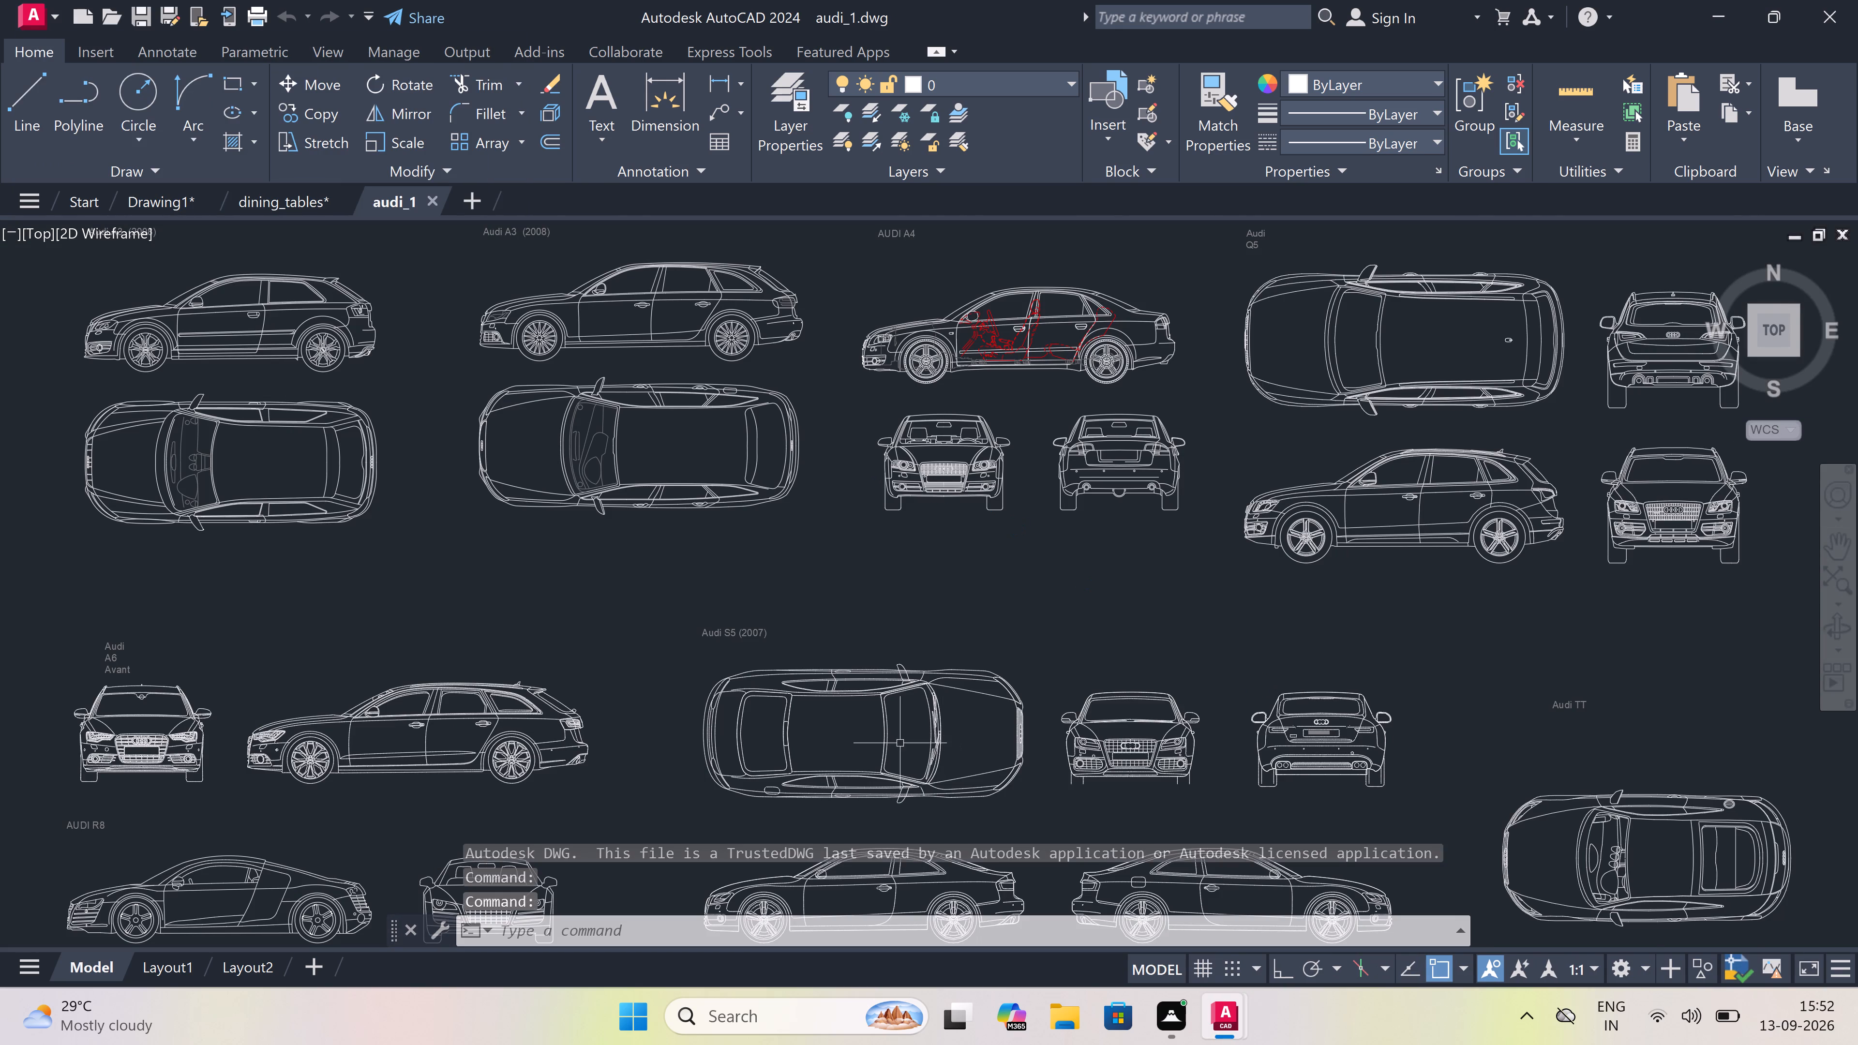
Copy the entire top view of the Audi S5 (2007) to the clipboard.
scroll(902, 735, "down", 1)
scroll(917, 784, "up", 2)
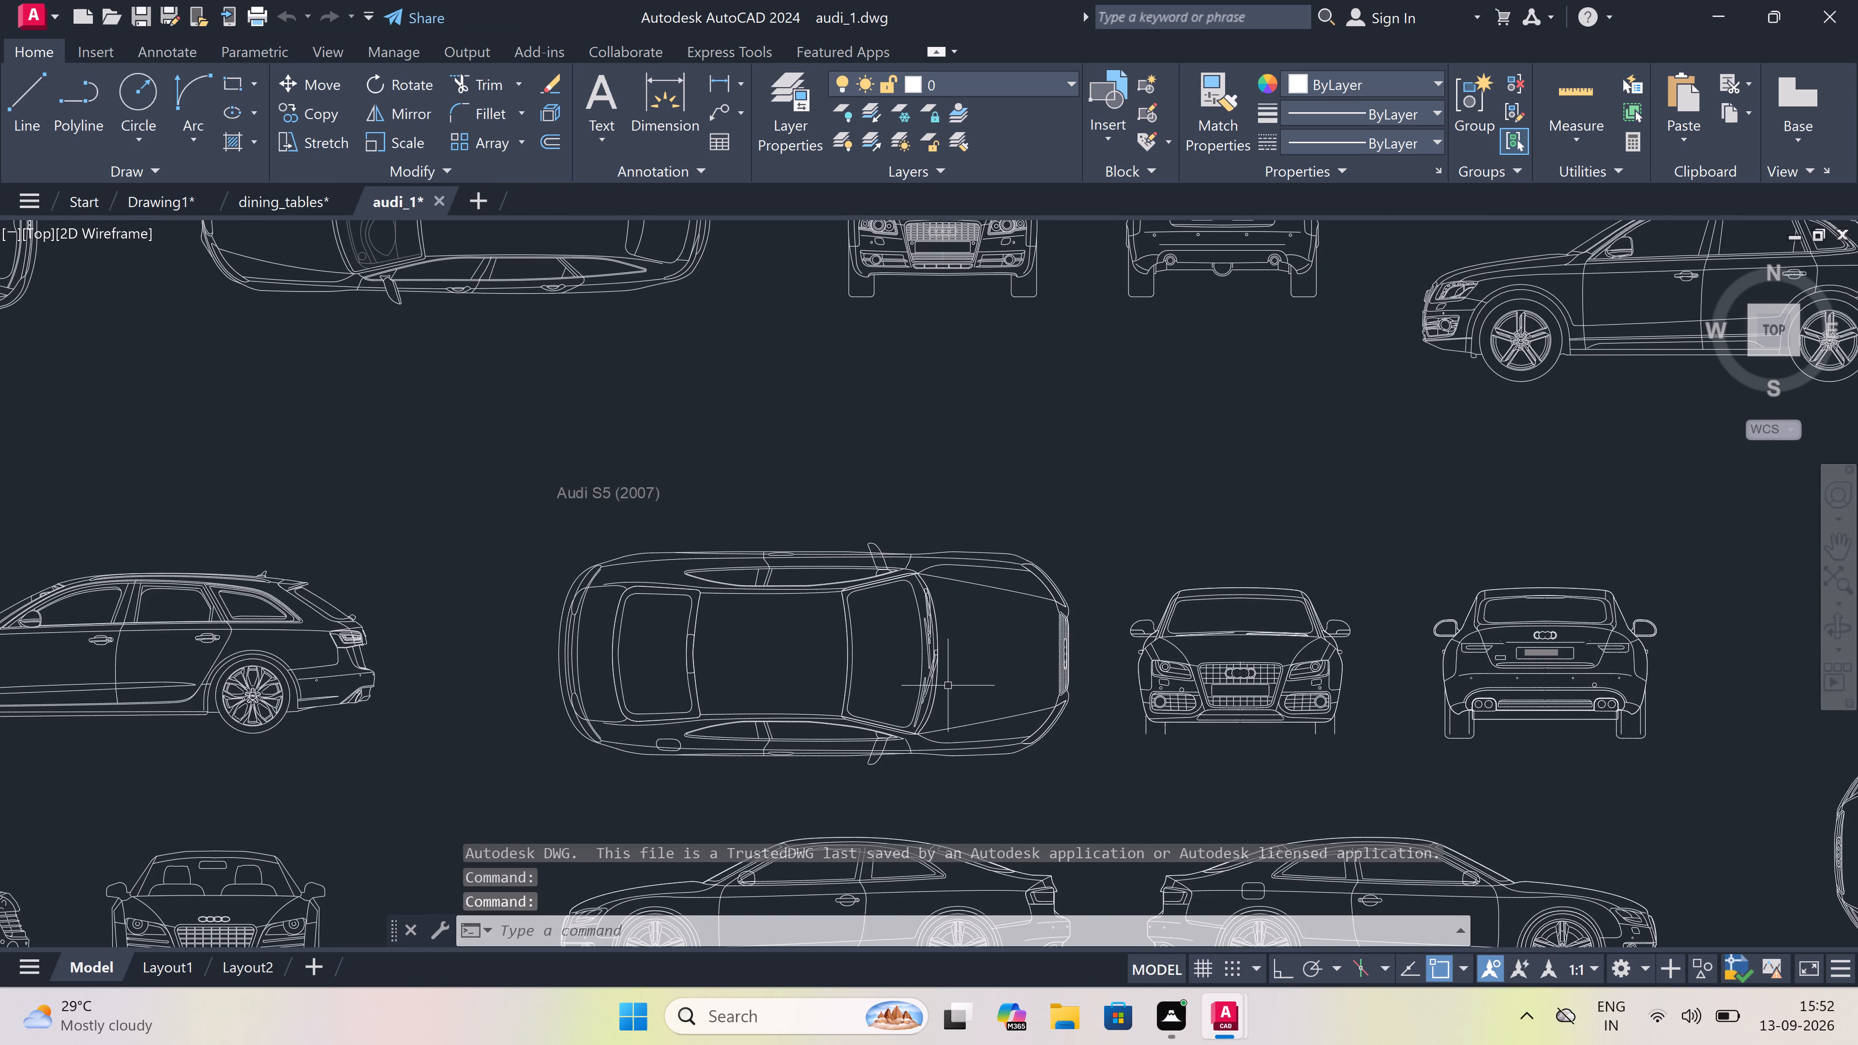
left_click_drag(1094, 514, 1070, 540)
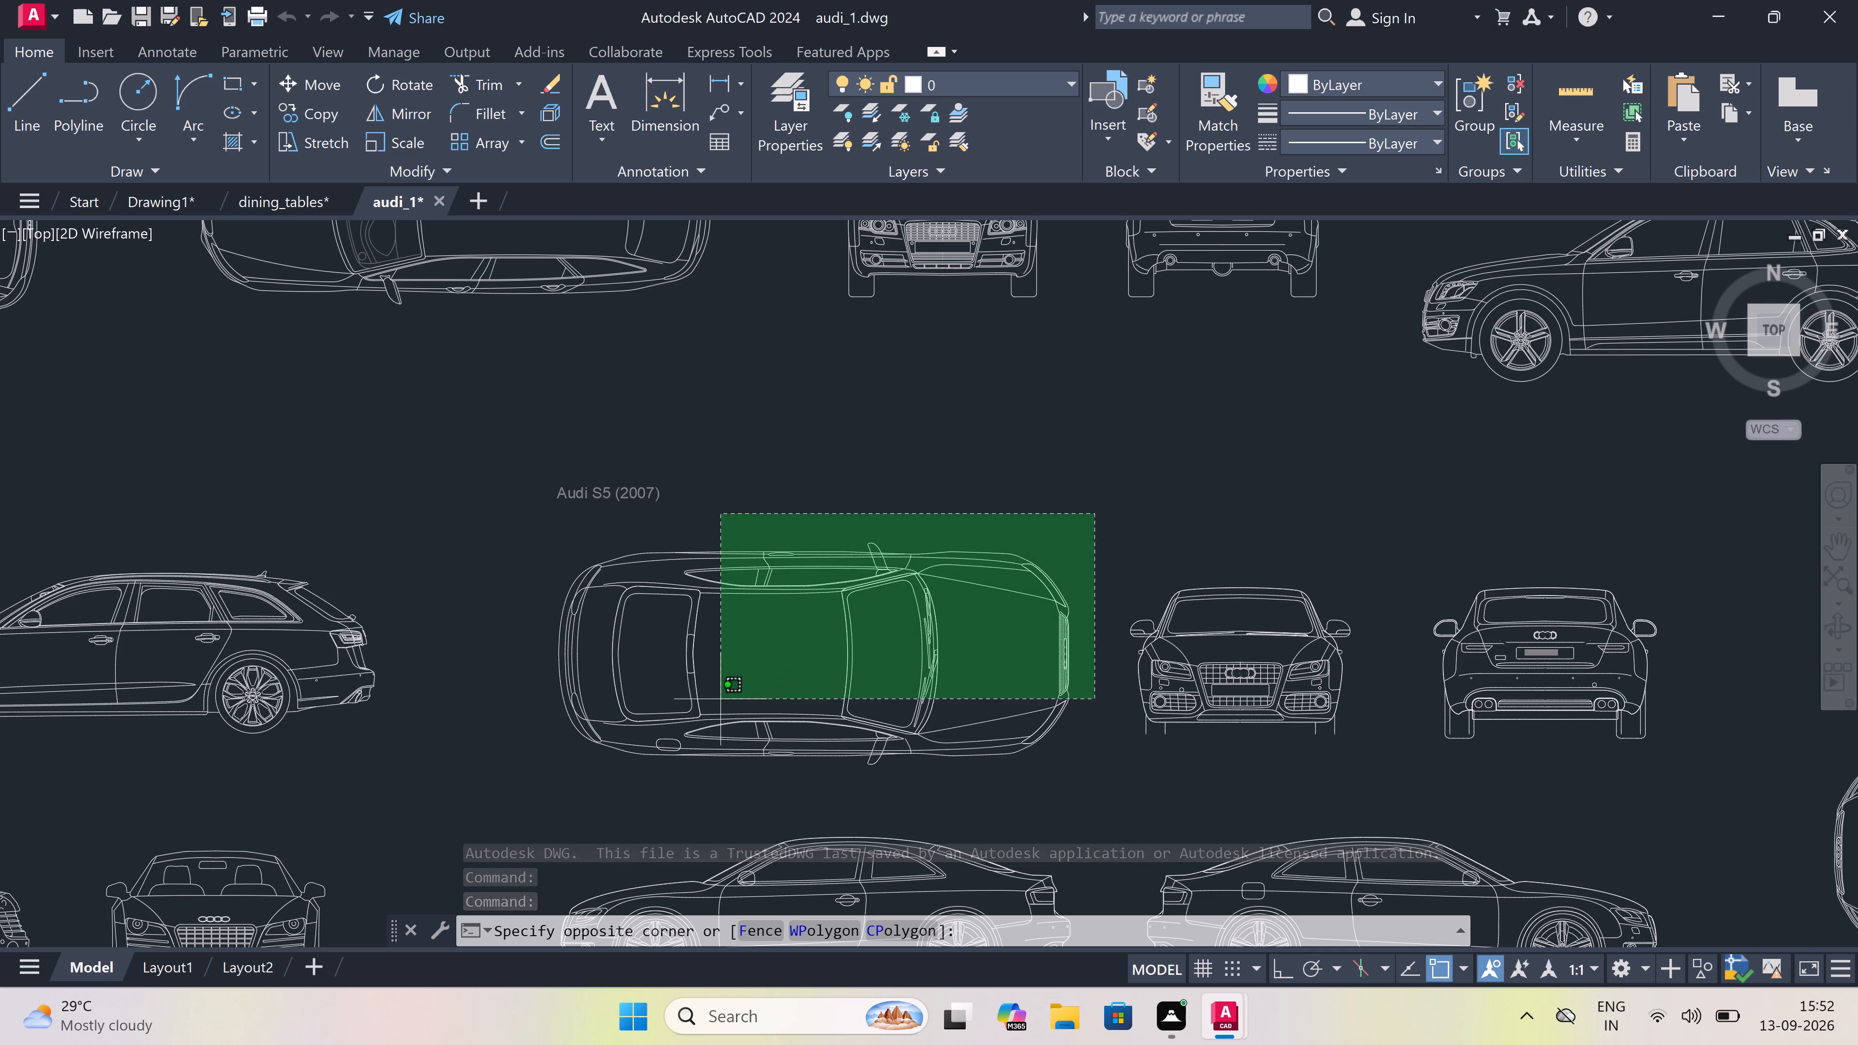
left_click(497, 804)
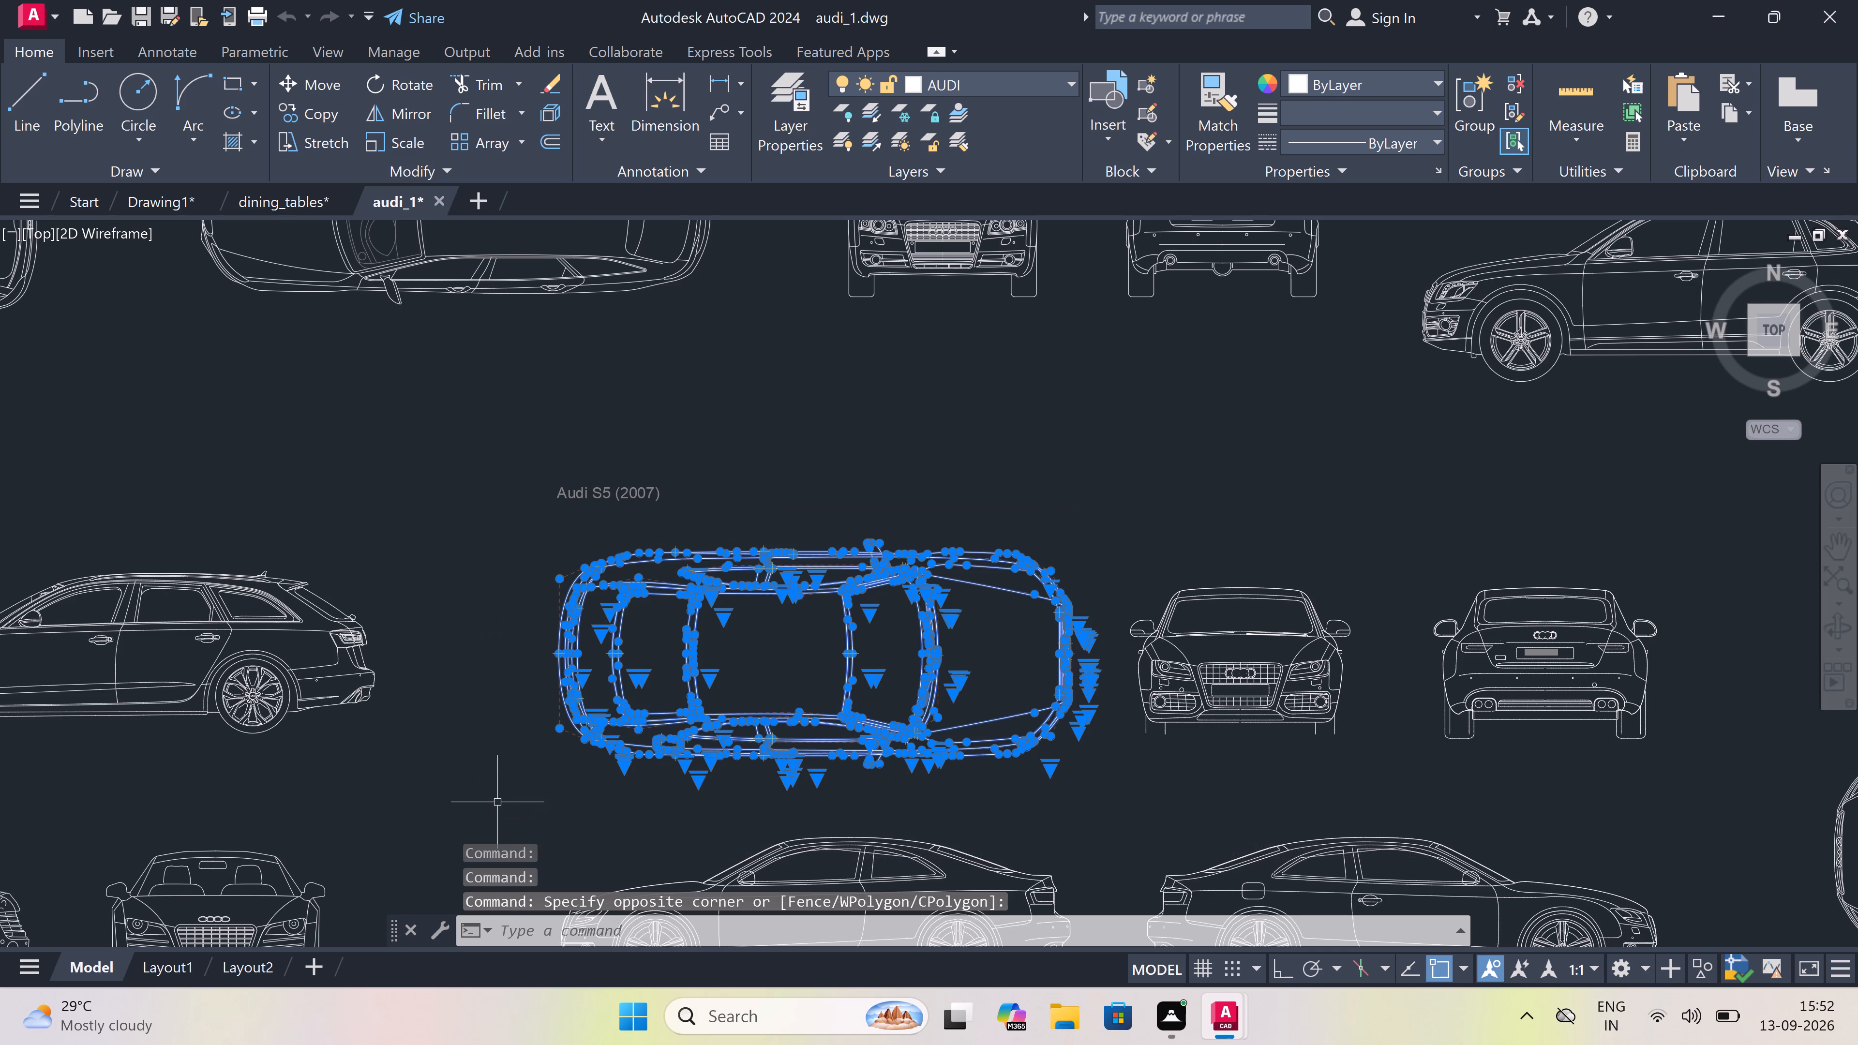
key("ctrl+c")
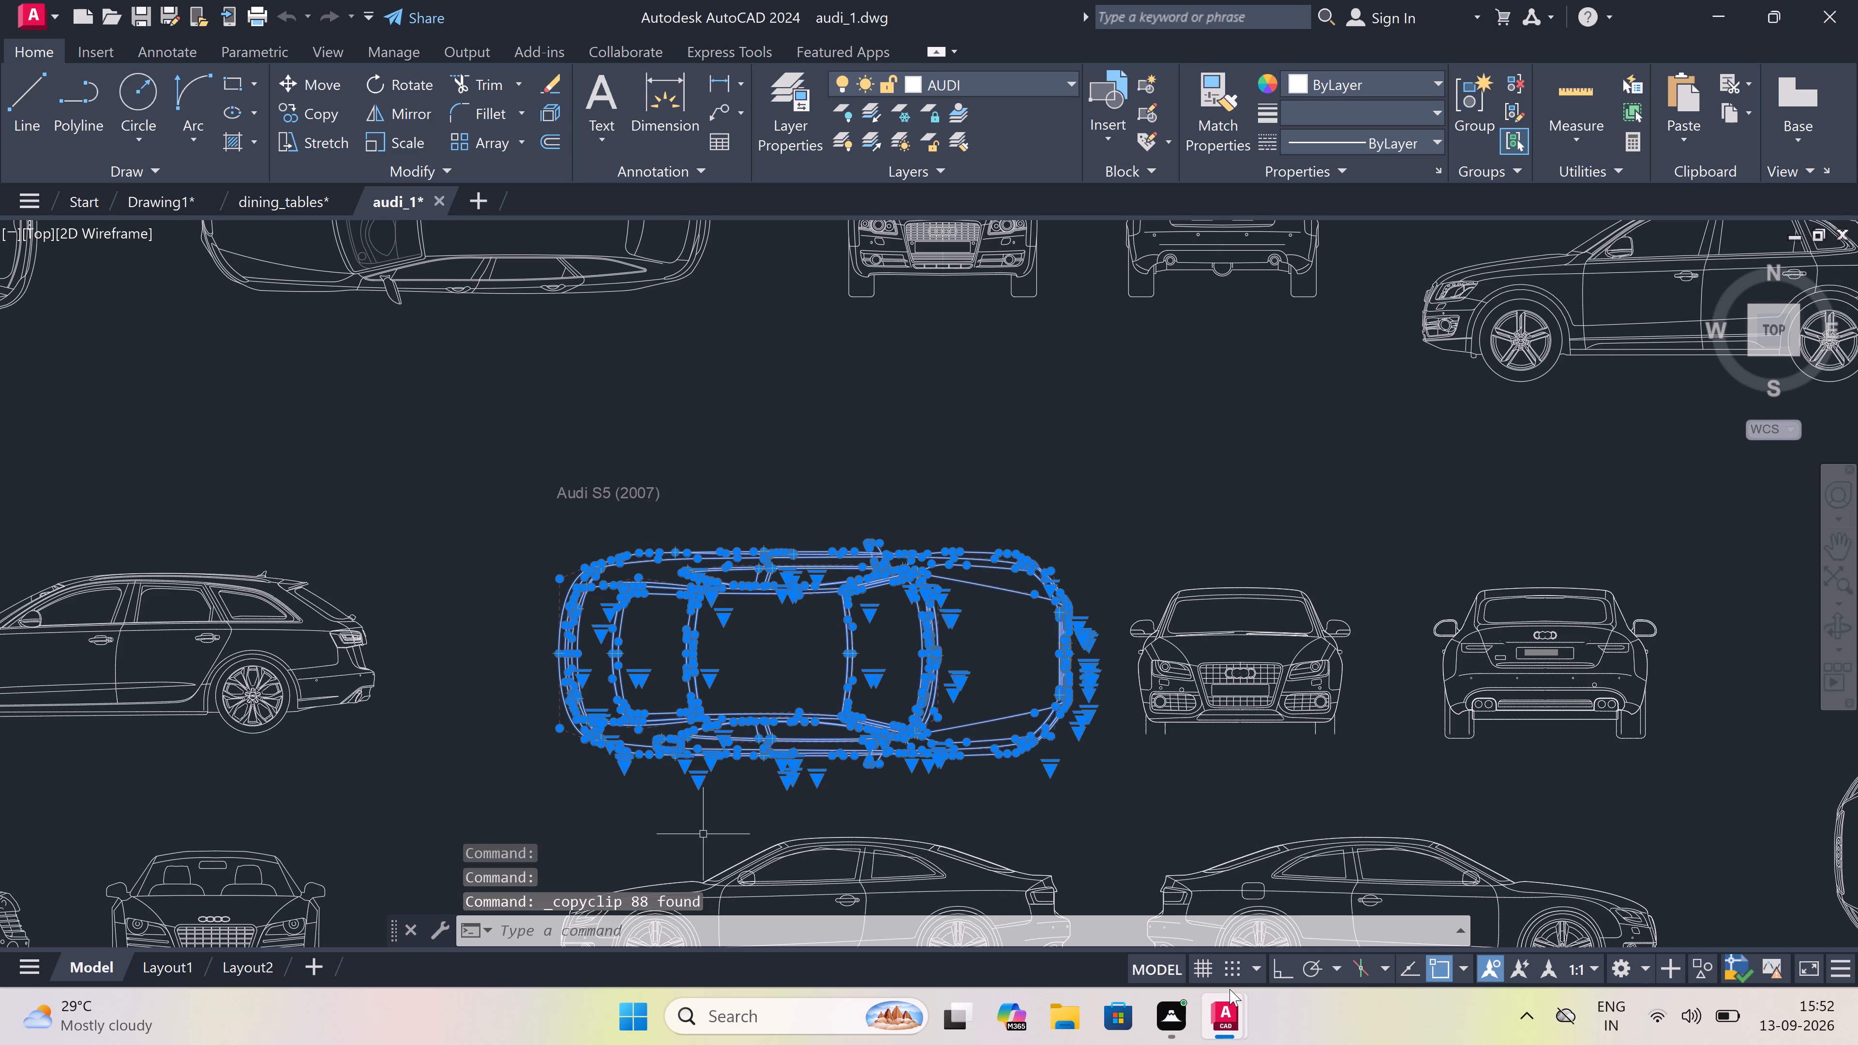
Switch to Drawing1 and paste the copied Audi car top view in the empty space beside the floor plan.
left_click(883, 895)
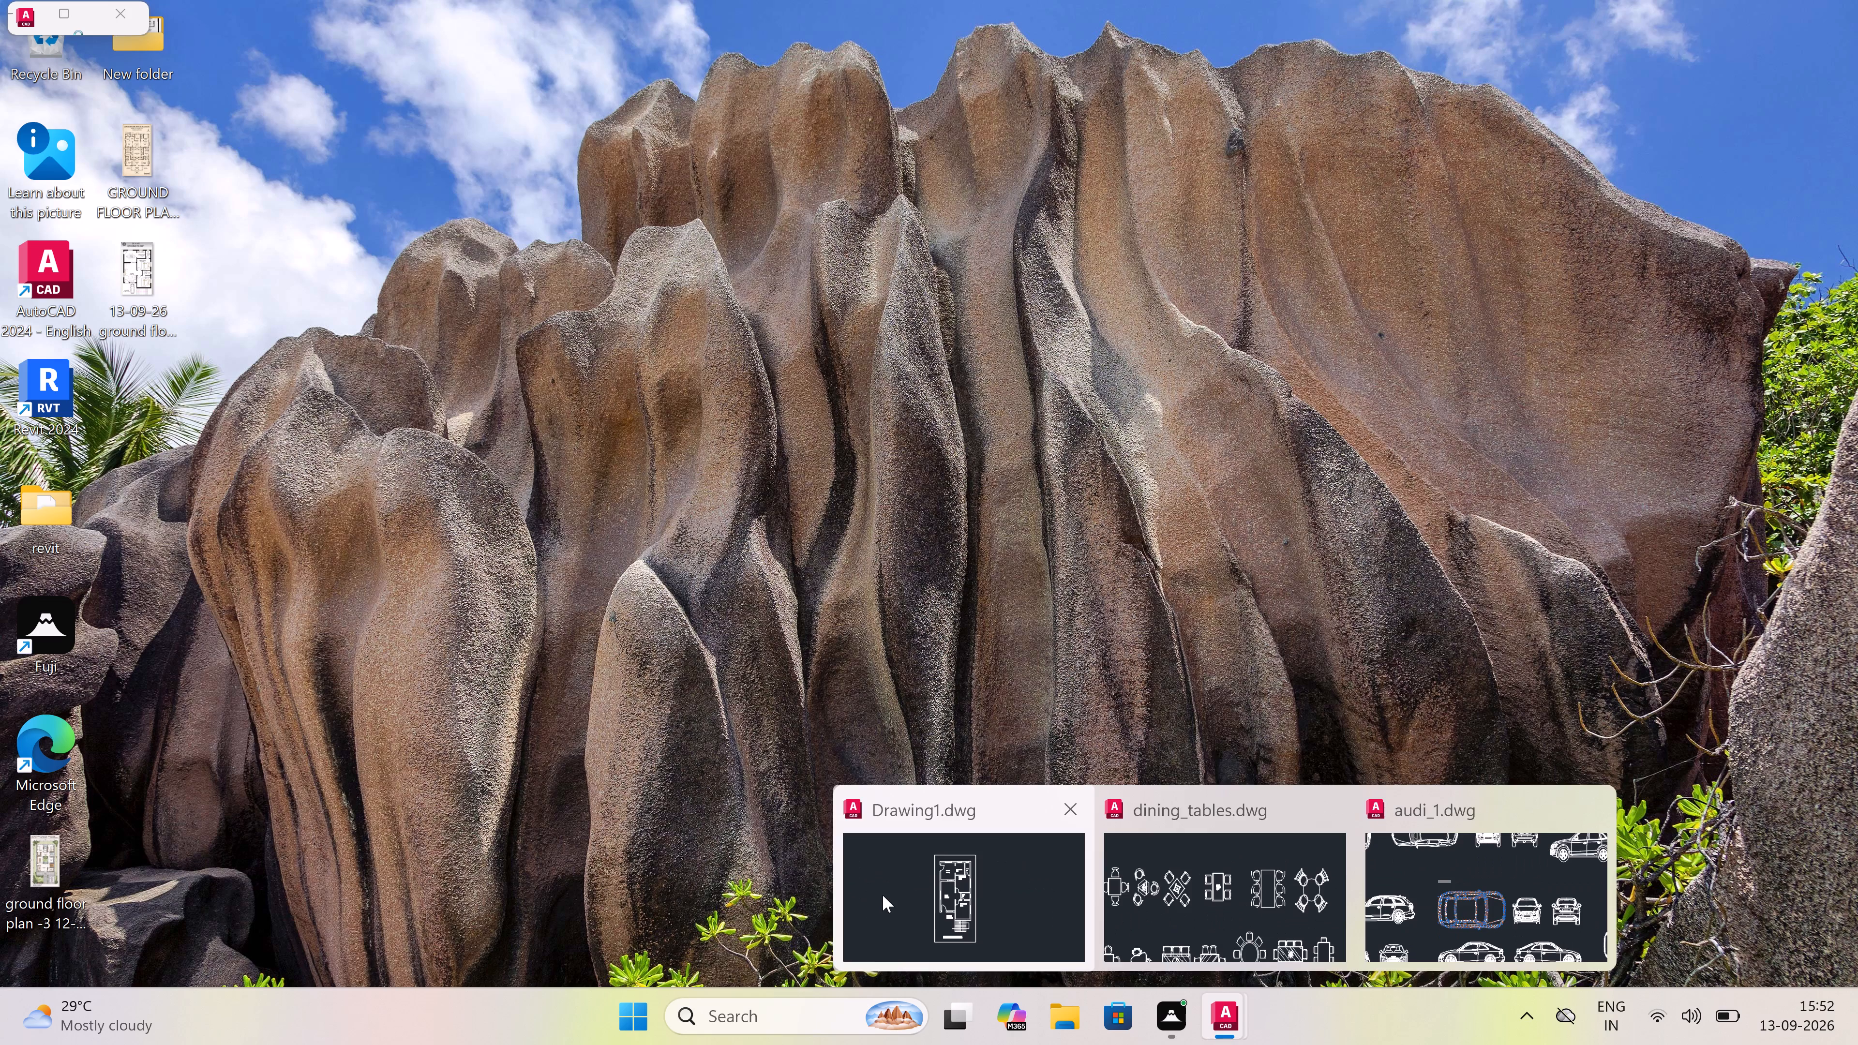
key("ctrl+v")
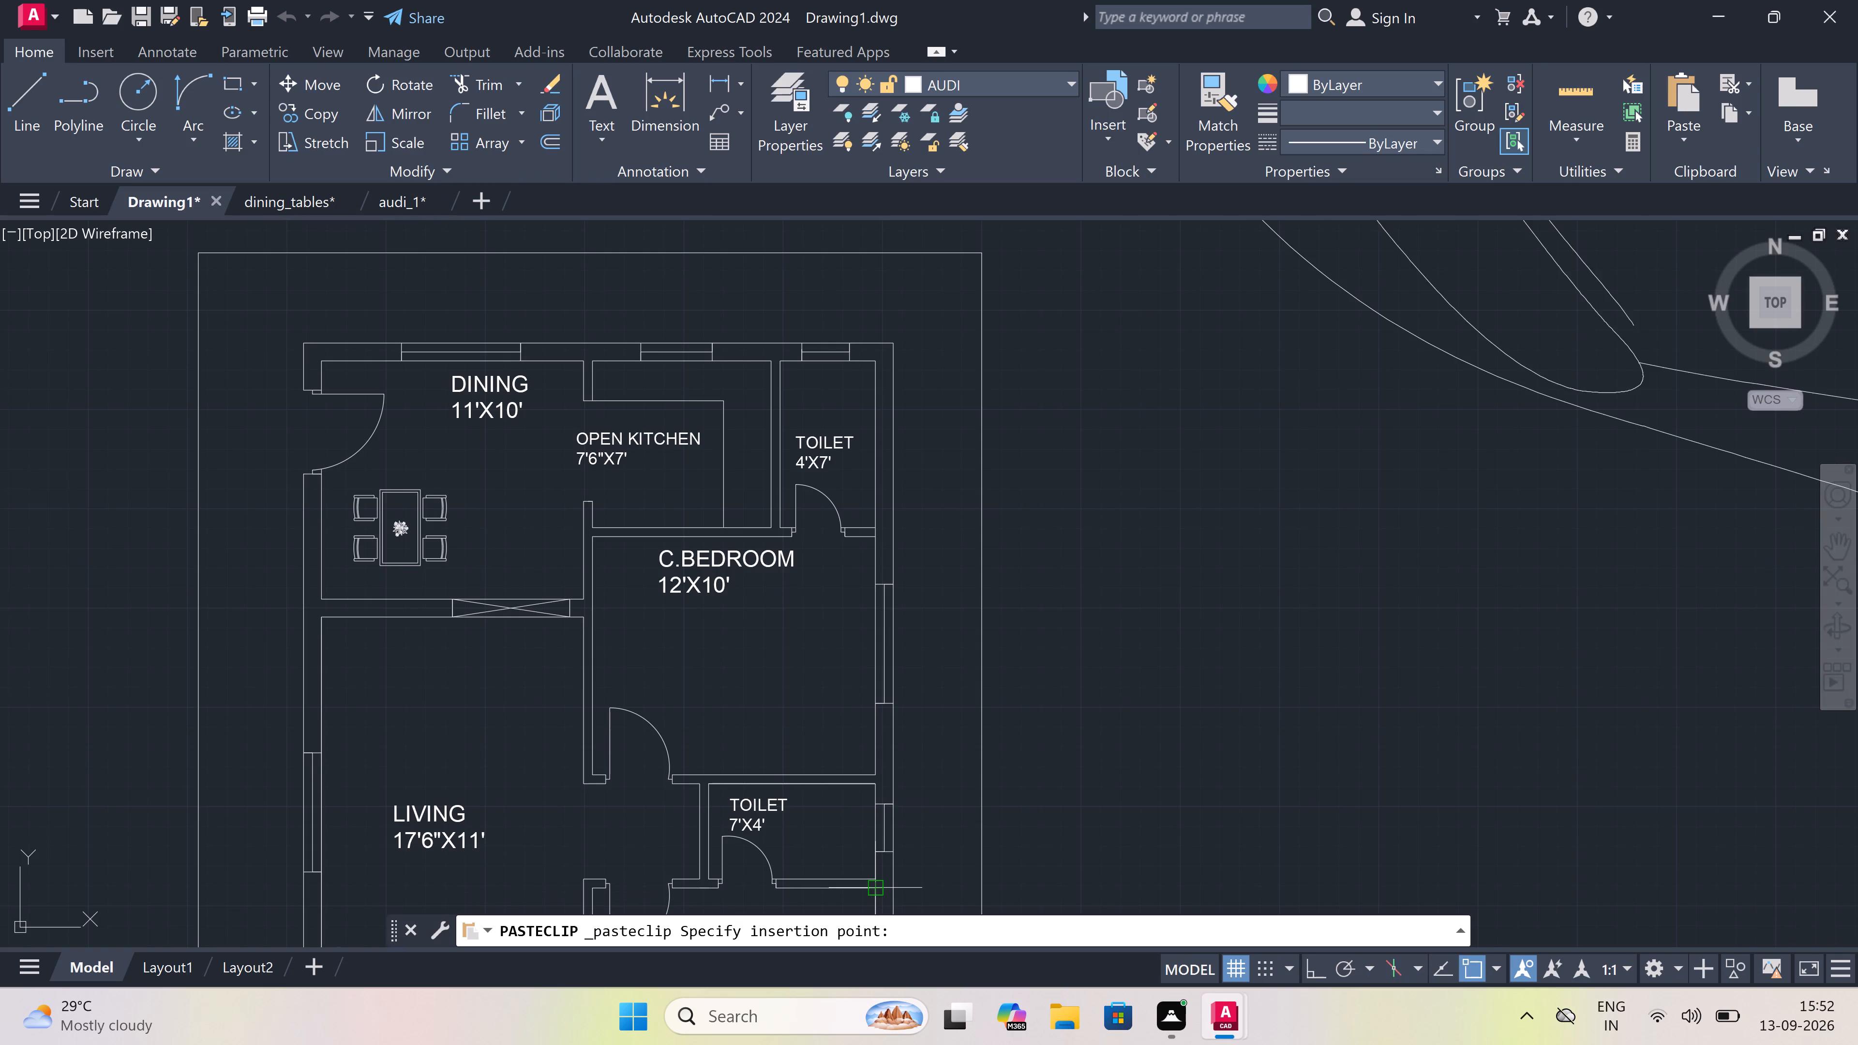
scroll(834, 680, "down", 7)
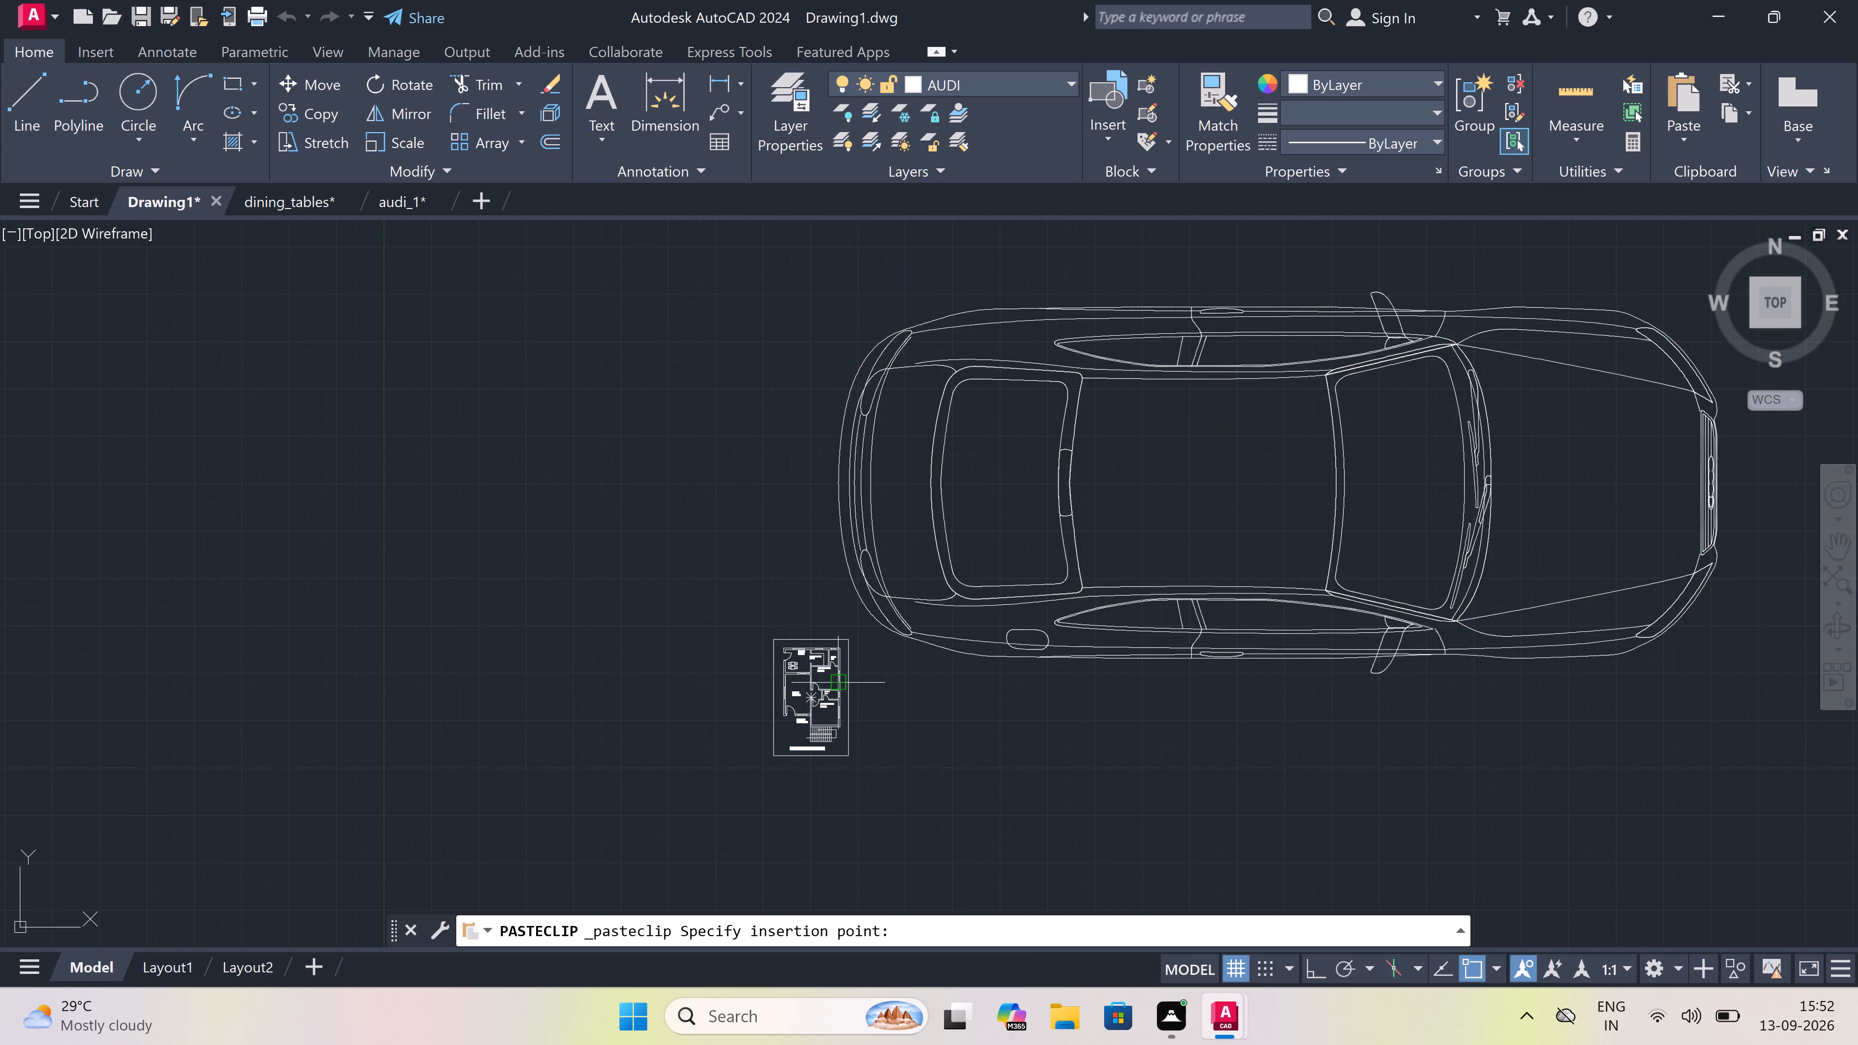
left_click(948, 644)
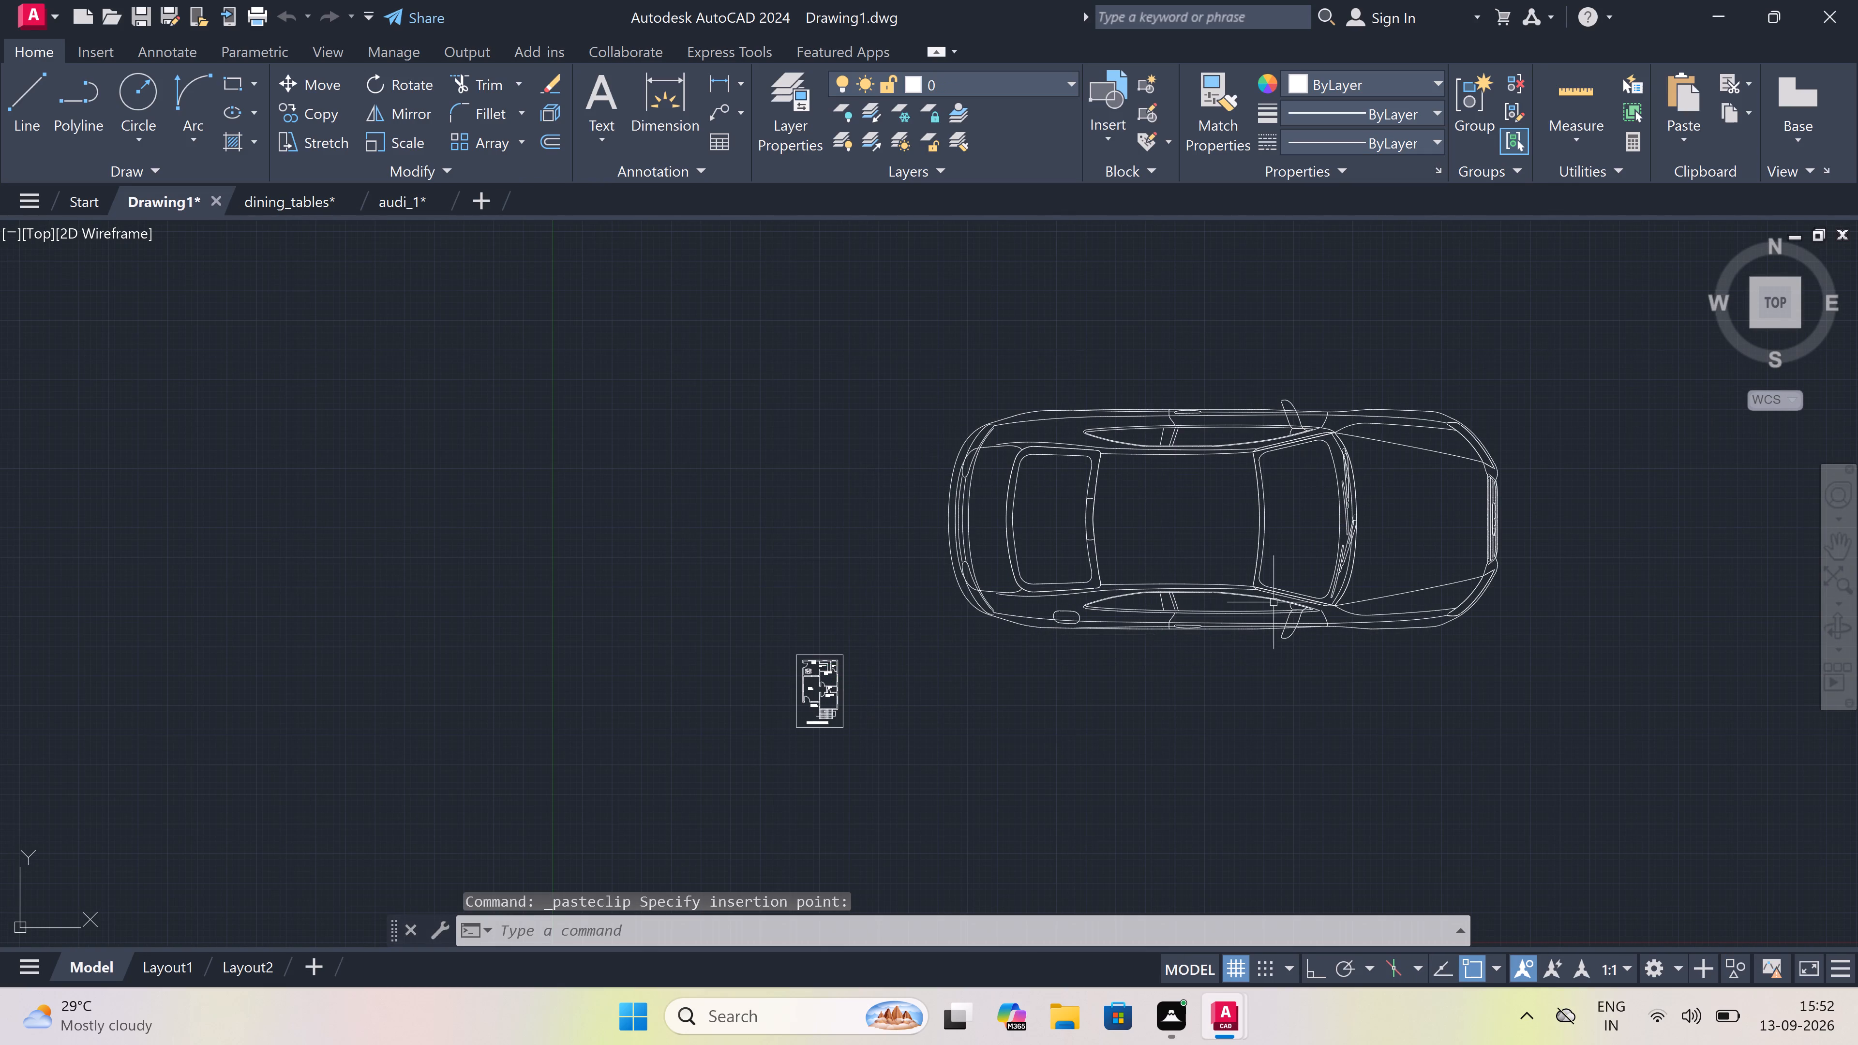
Scale the whole pasted car down freehand from a base point near its centre, to roughly the floor plan's size.
left_click_drag(1590, 381, 1538, 429)
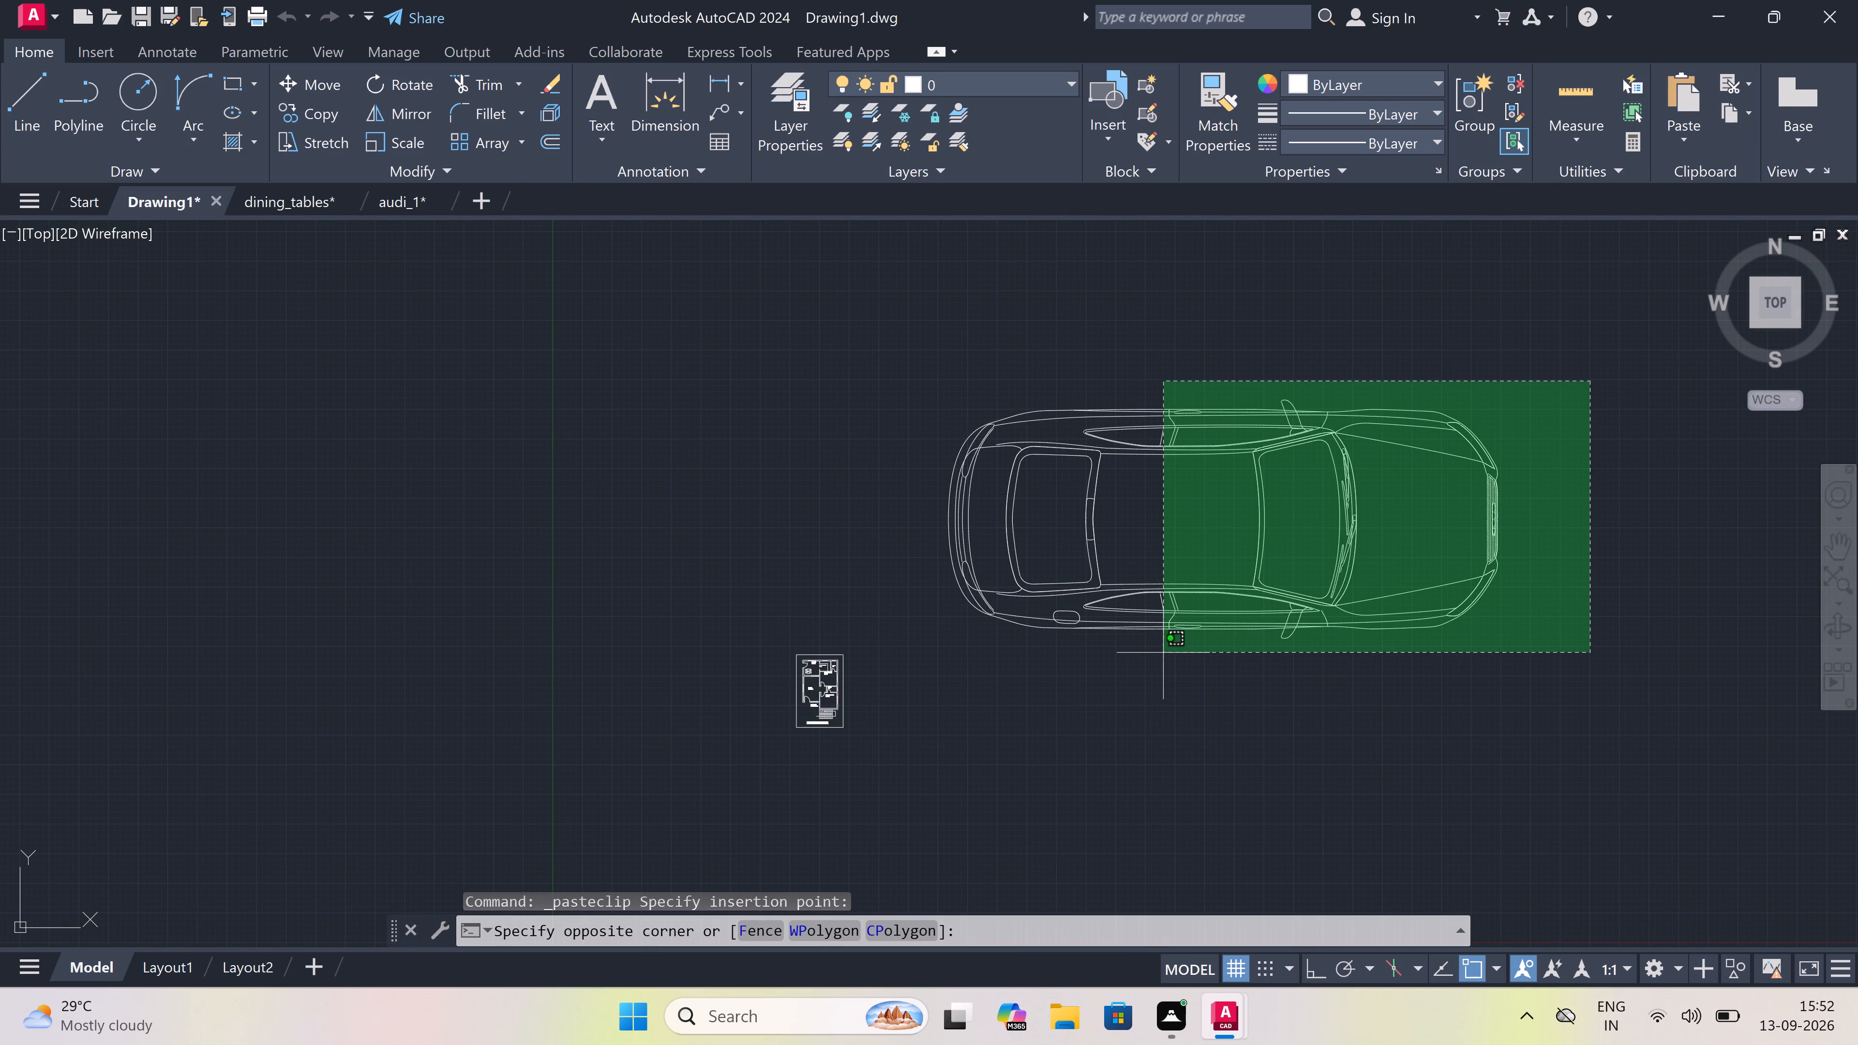
left_click(910, 691)
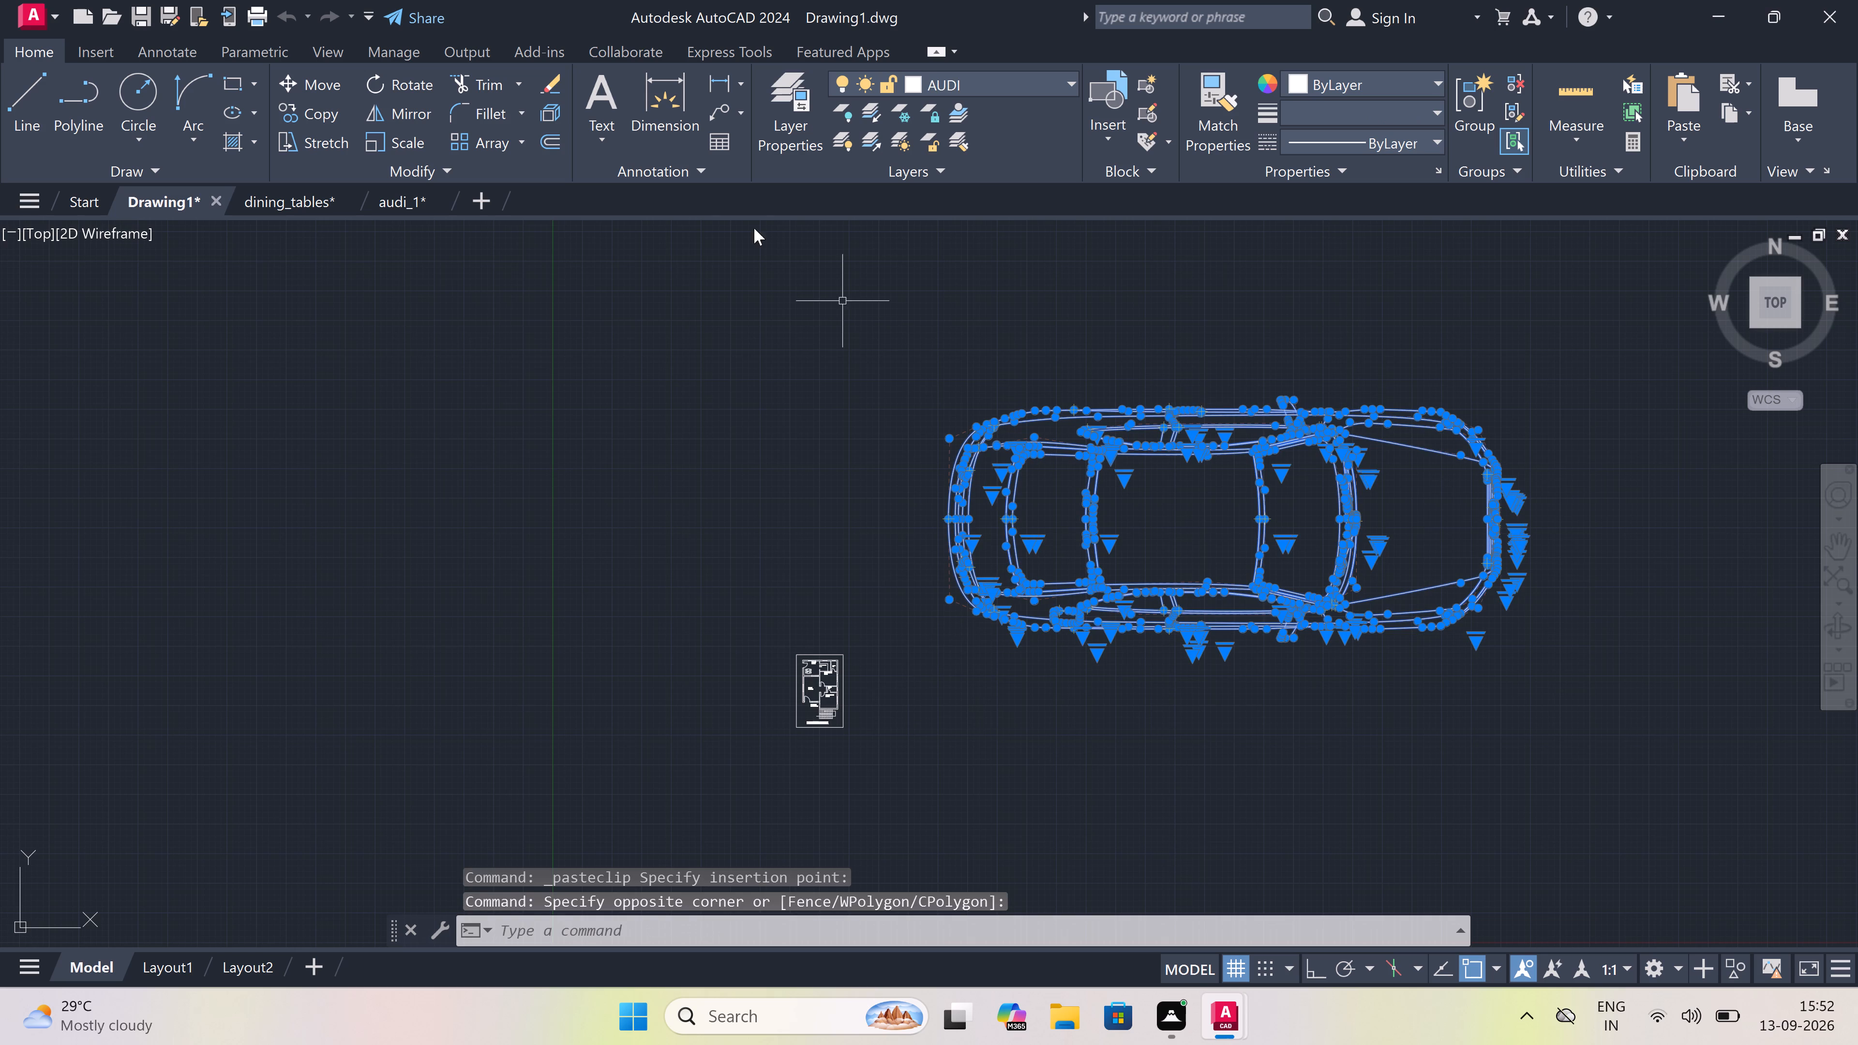
left_click(412, 139)
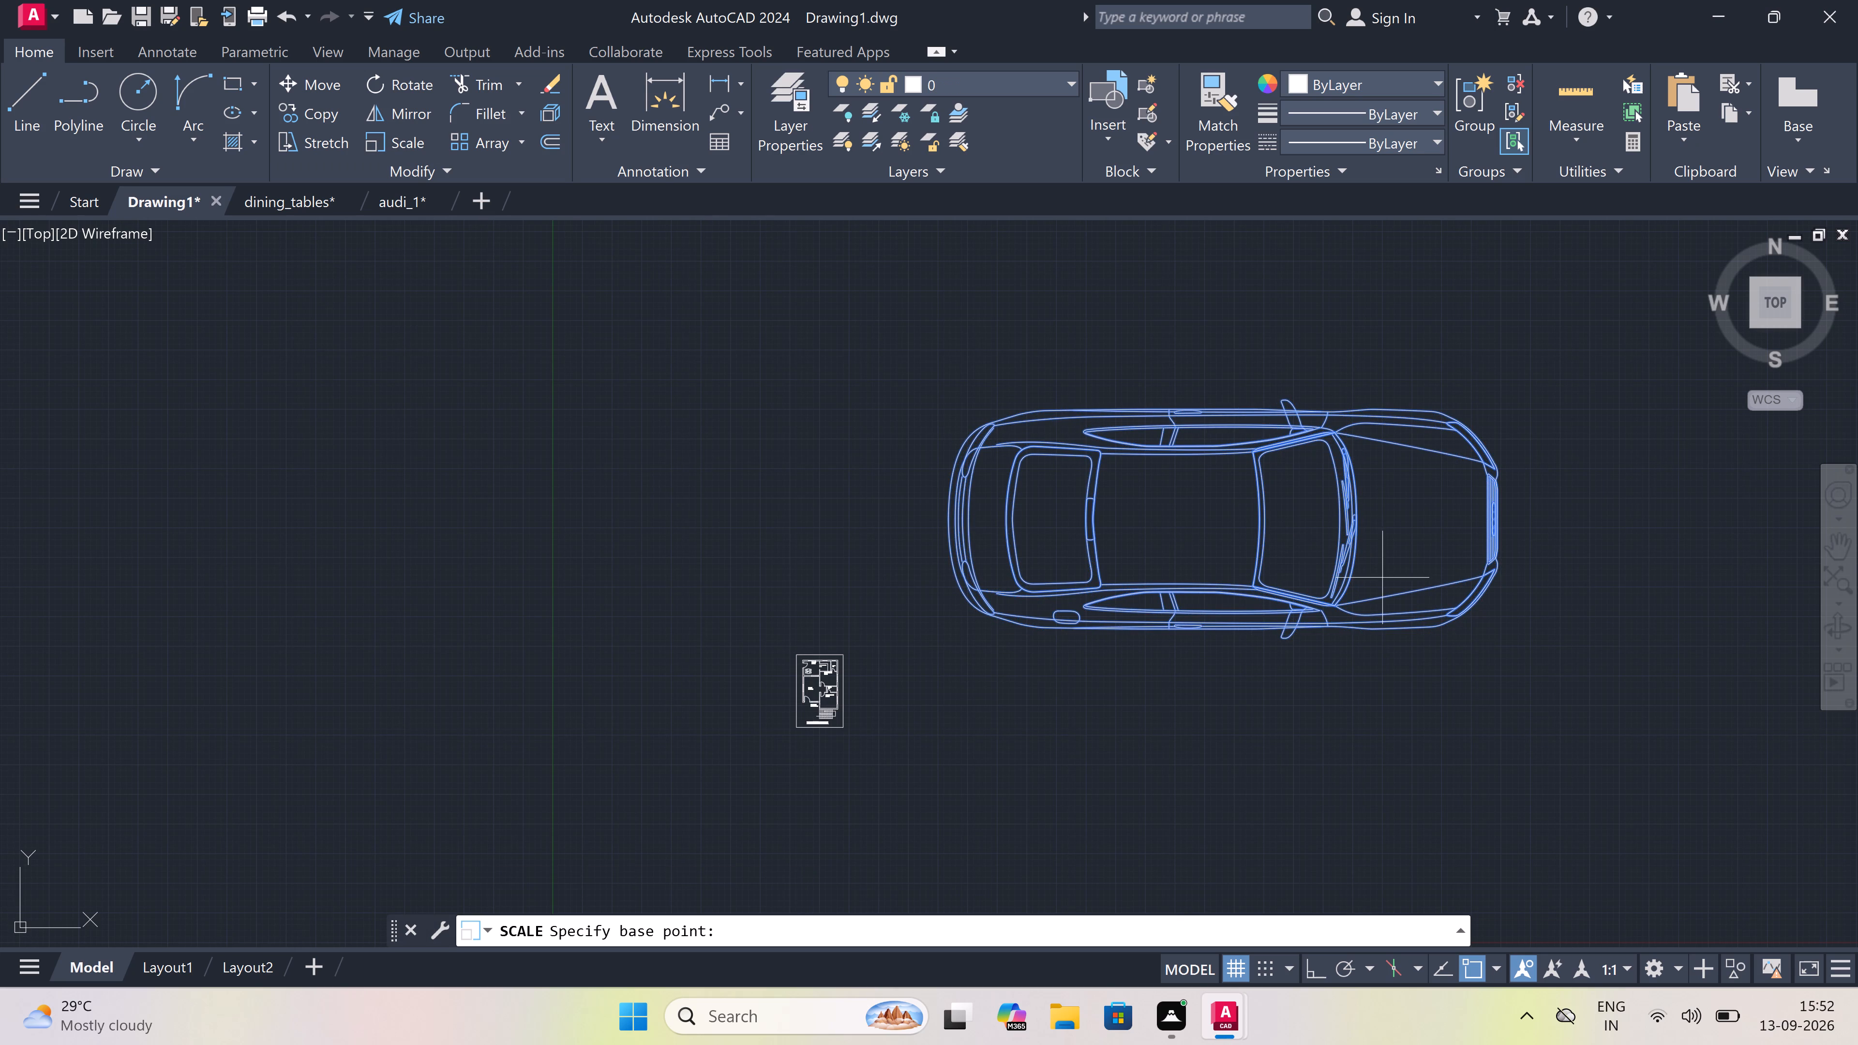
left_click(1172, 543)
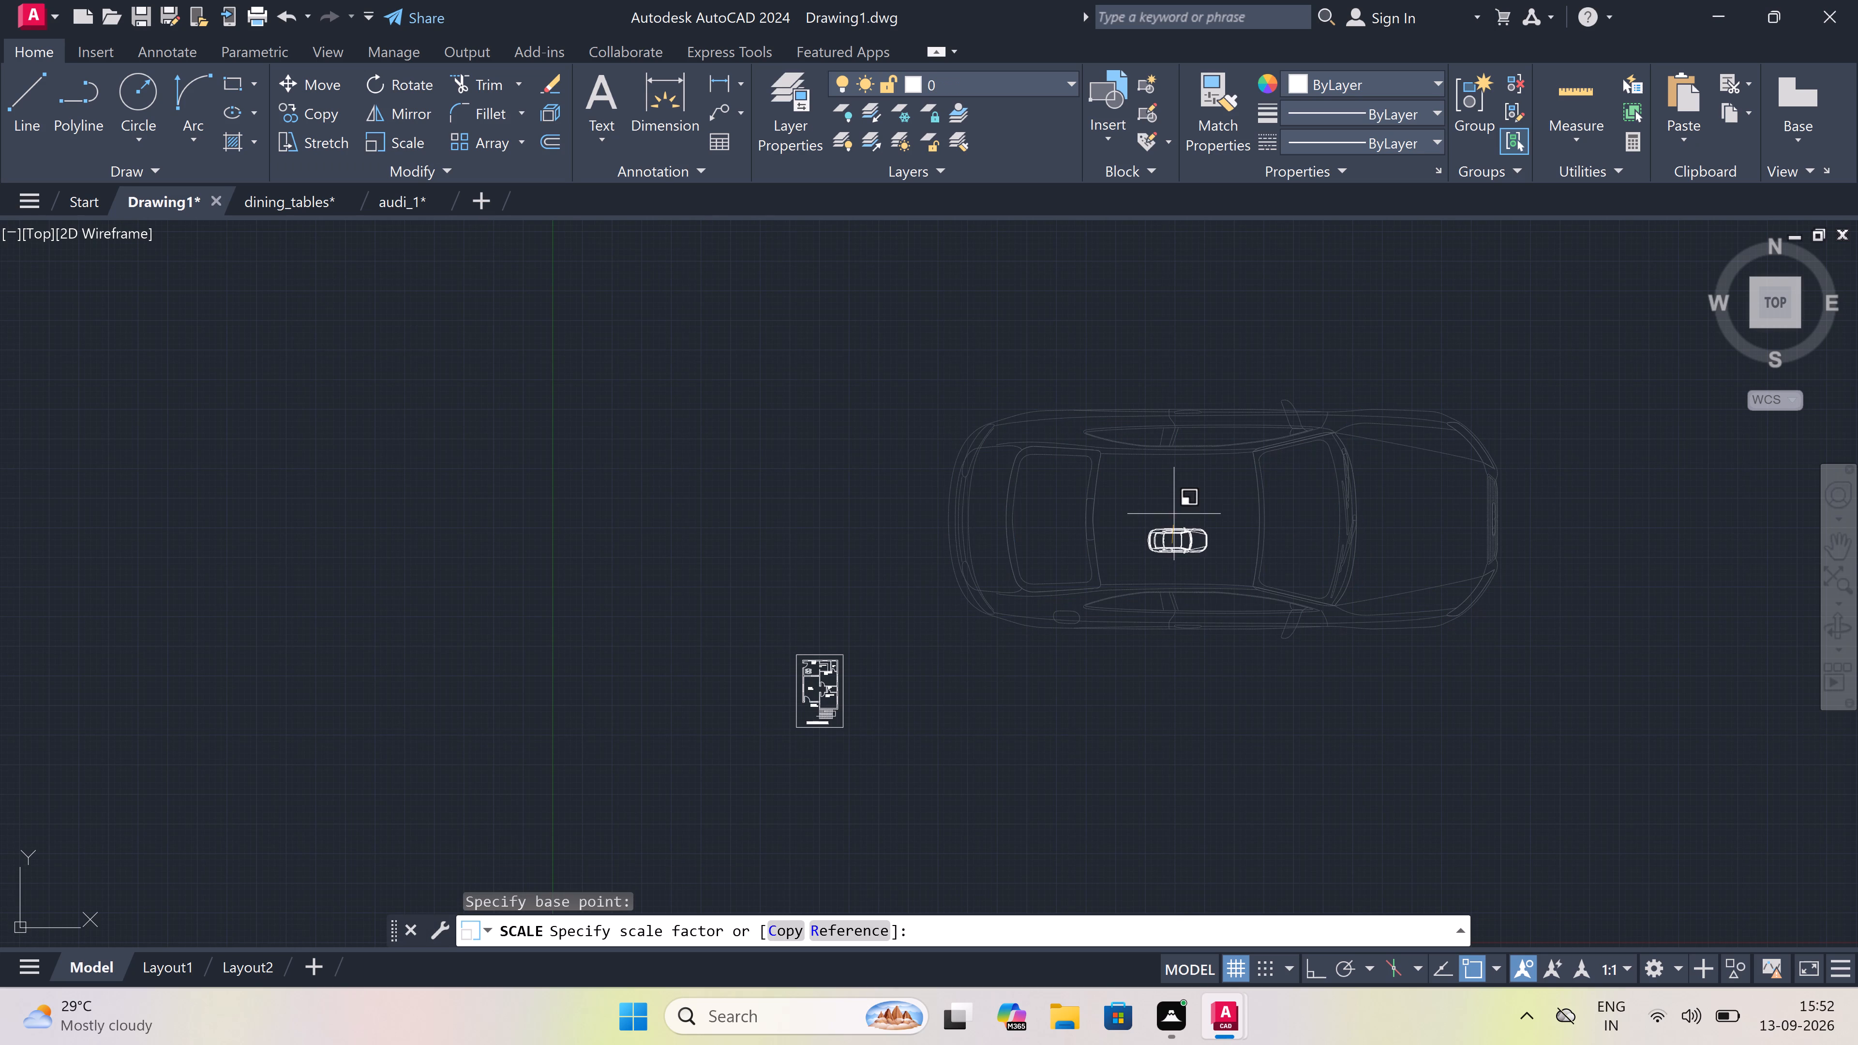
left_click(1166, 530)
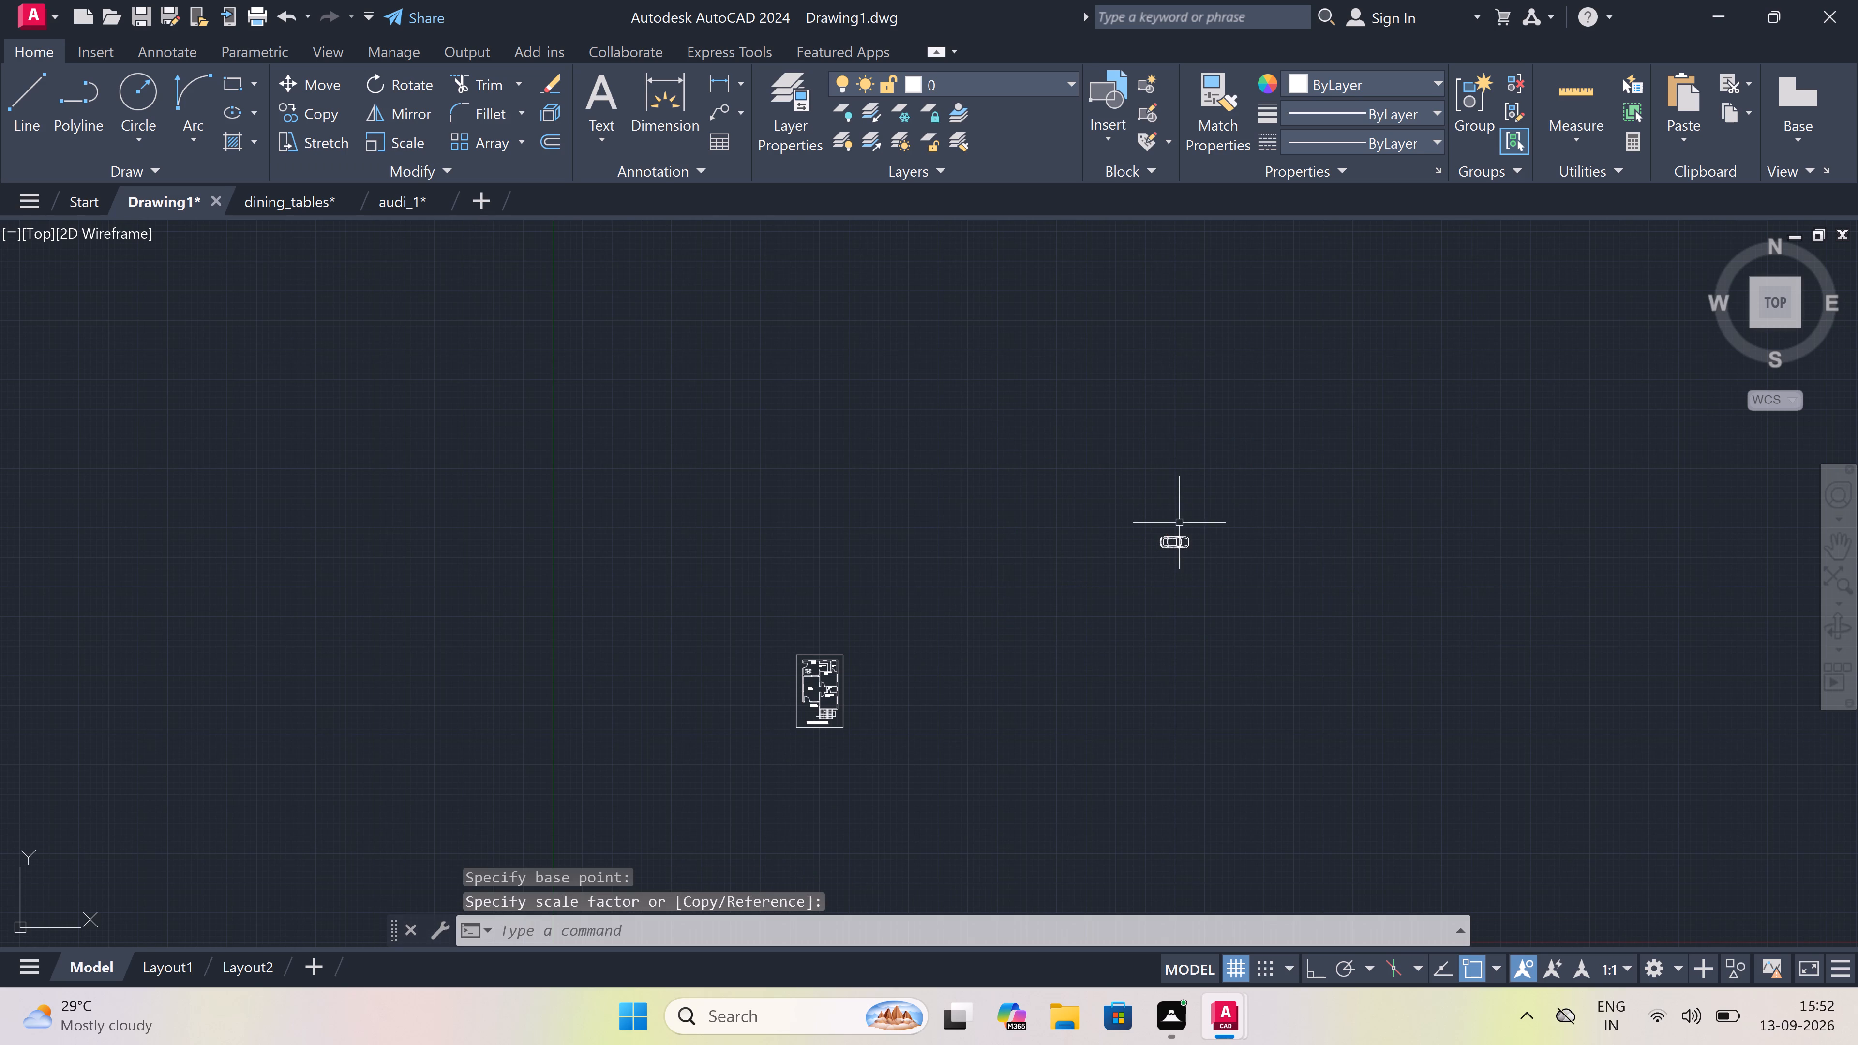
Move the reduced car to the open space just outside the plot boundary, level with the parking and staircase.
left_click_drag(1222, 506, 1209, 530)
left_click(1080, 608)
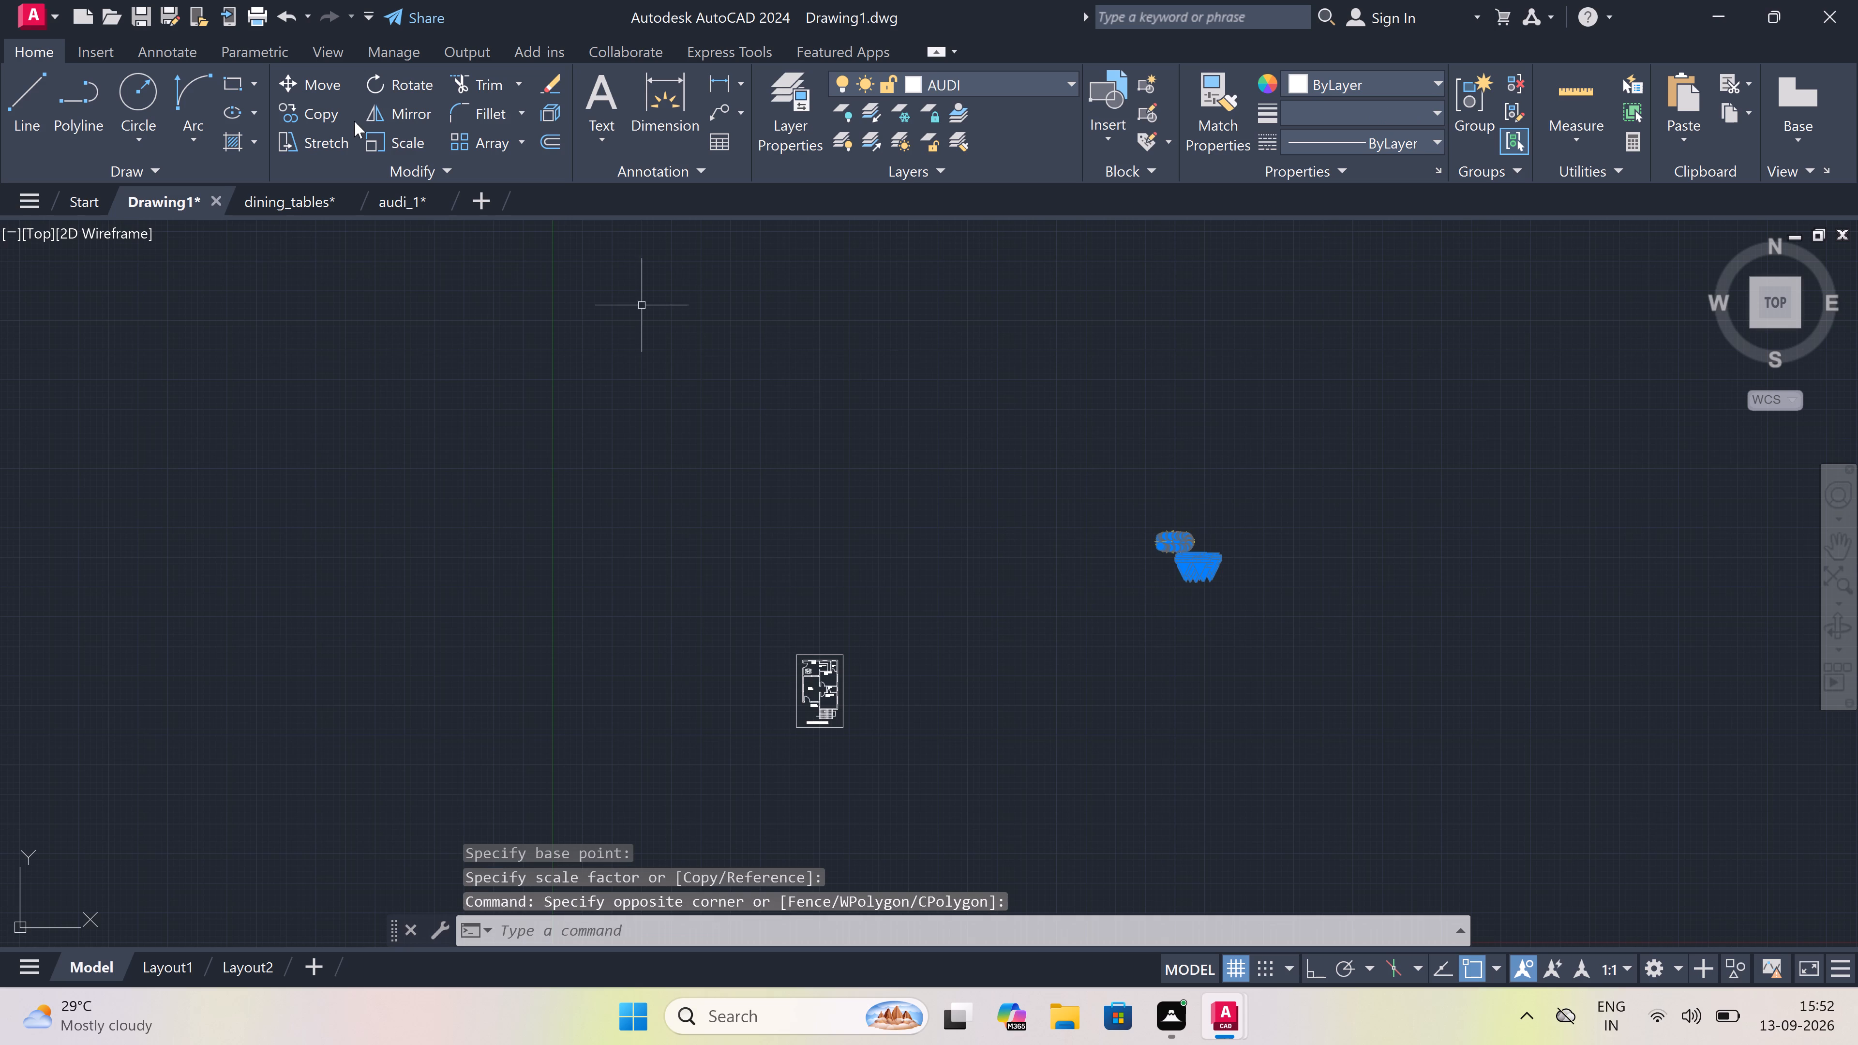
left_click(338, 80)
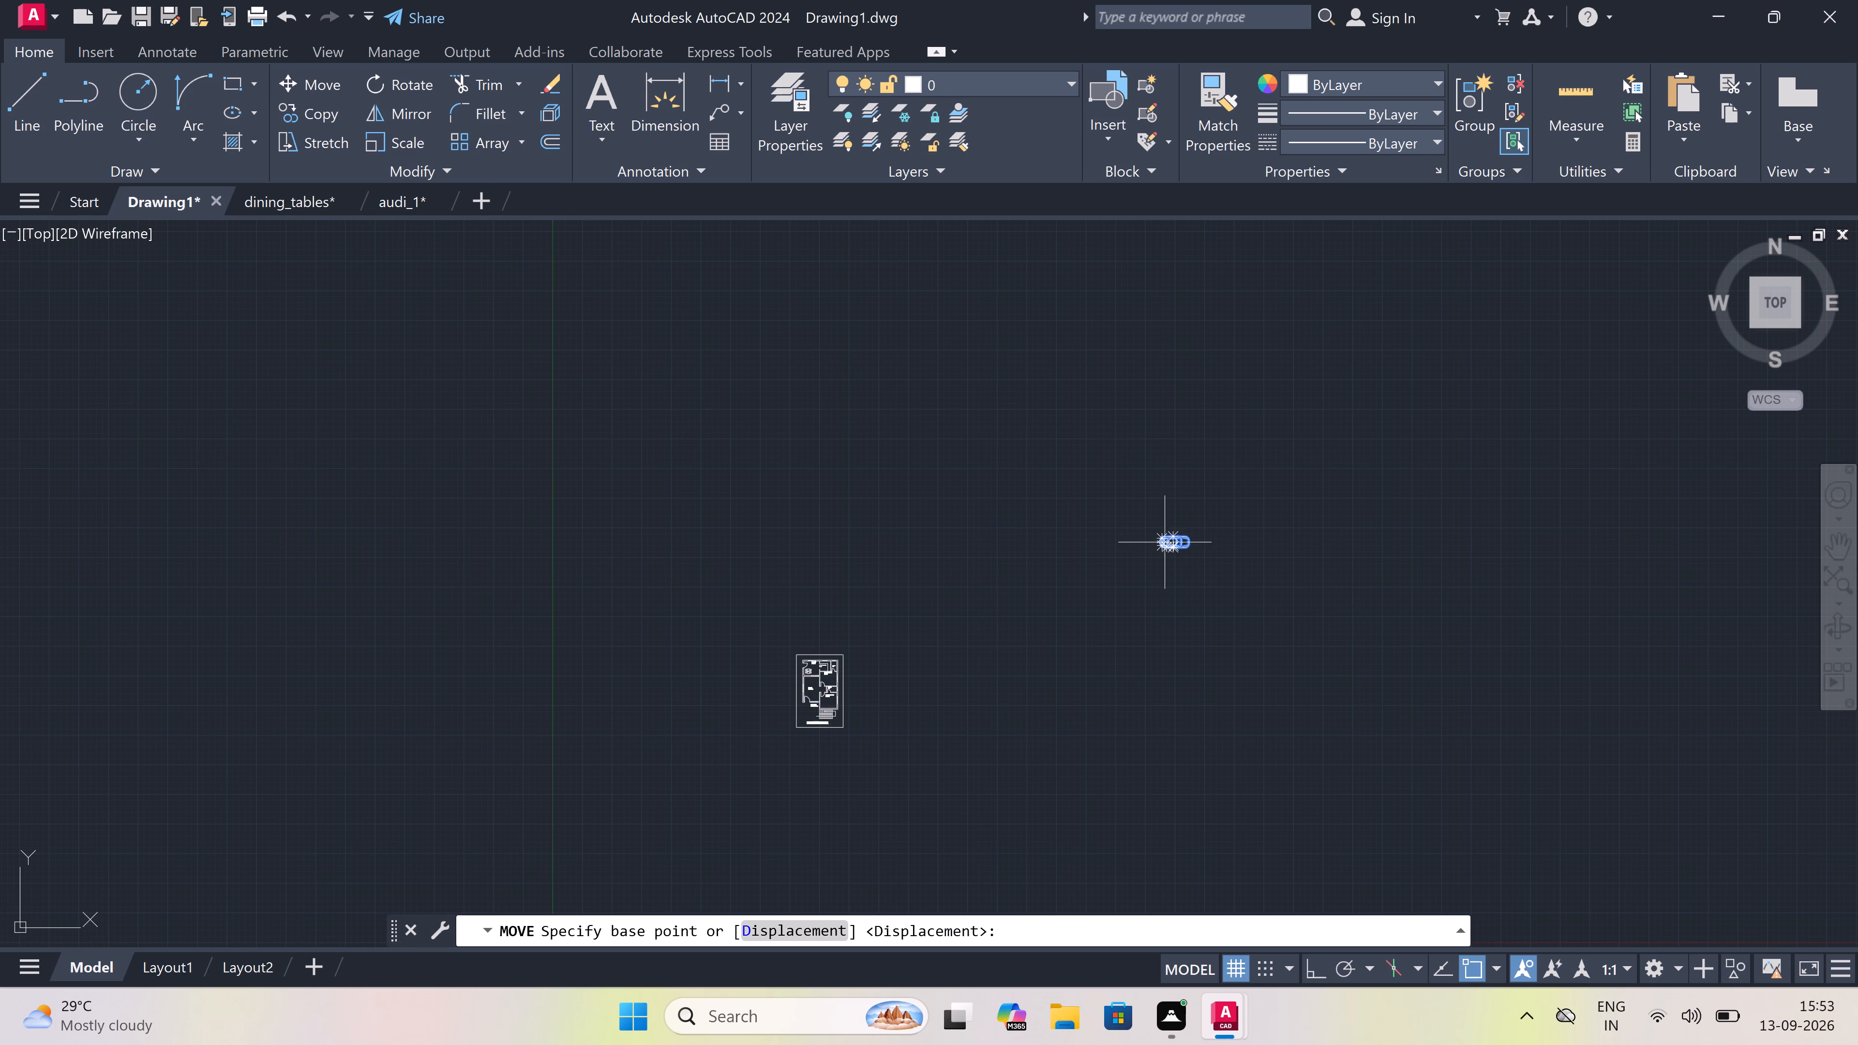
scroll(1167, 544, "up", 3)
left_click_drag(1182, 535, 1104, 631)
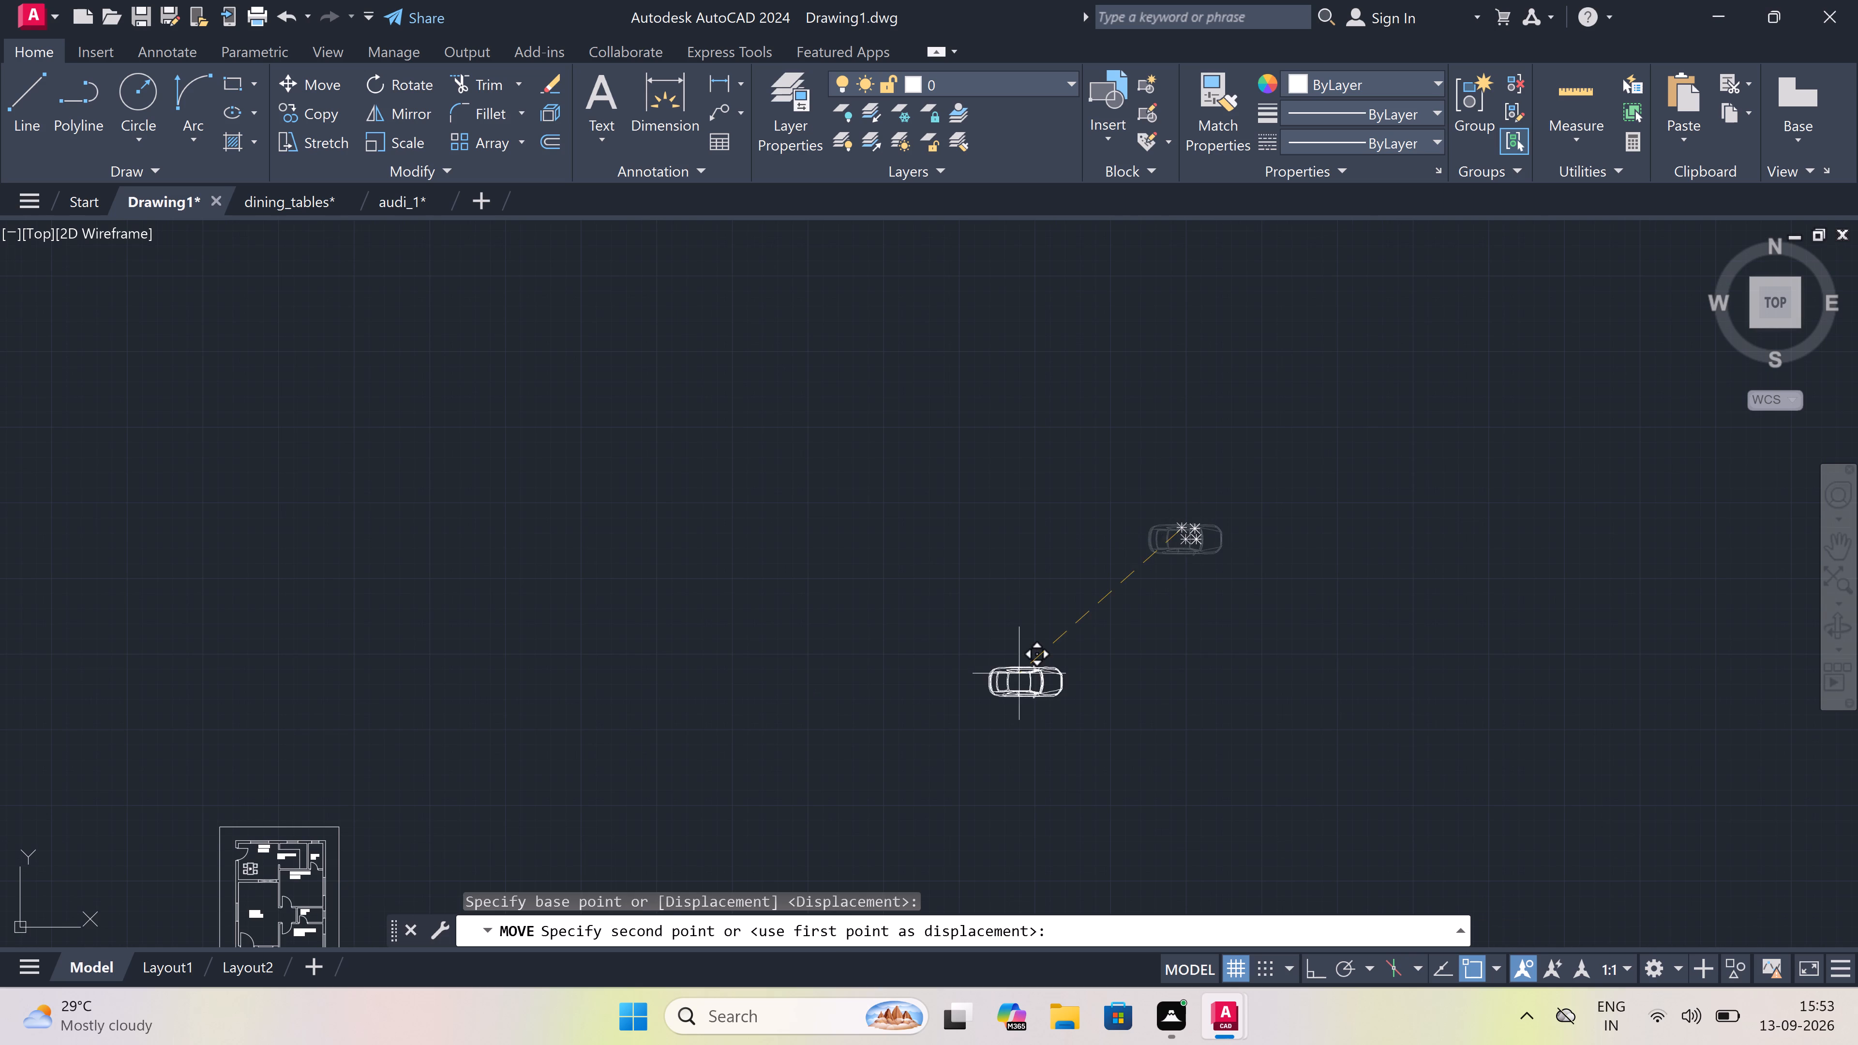
scroll(1024, 667, "down", 4)
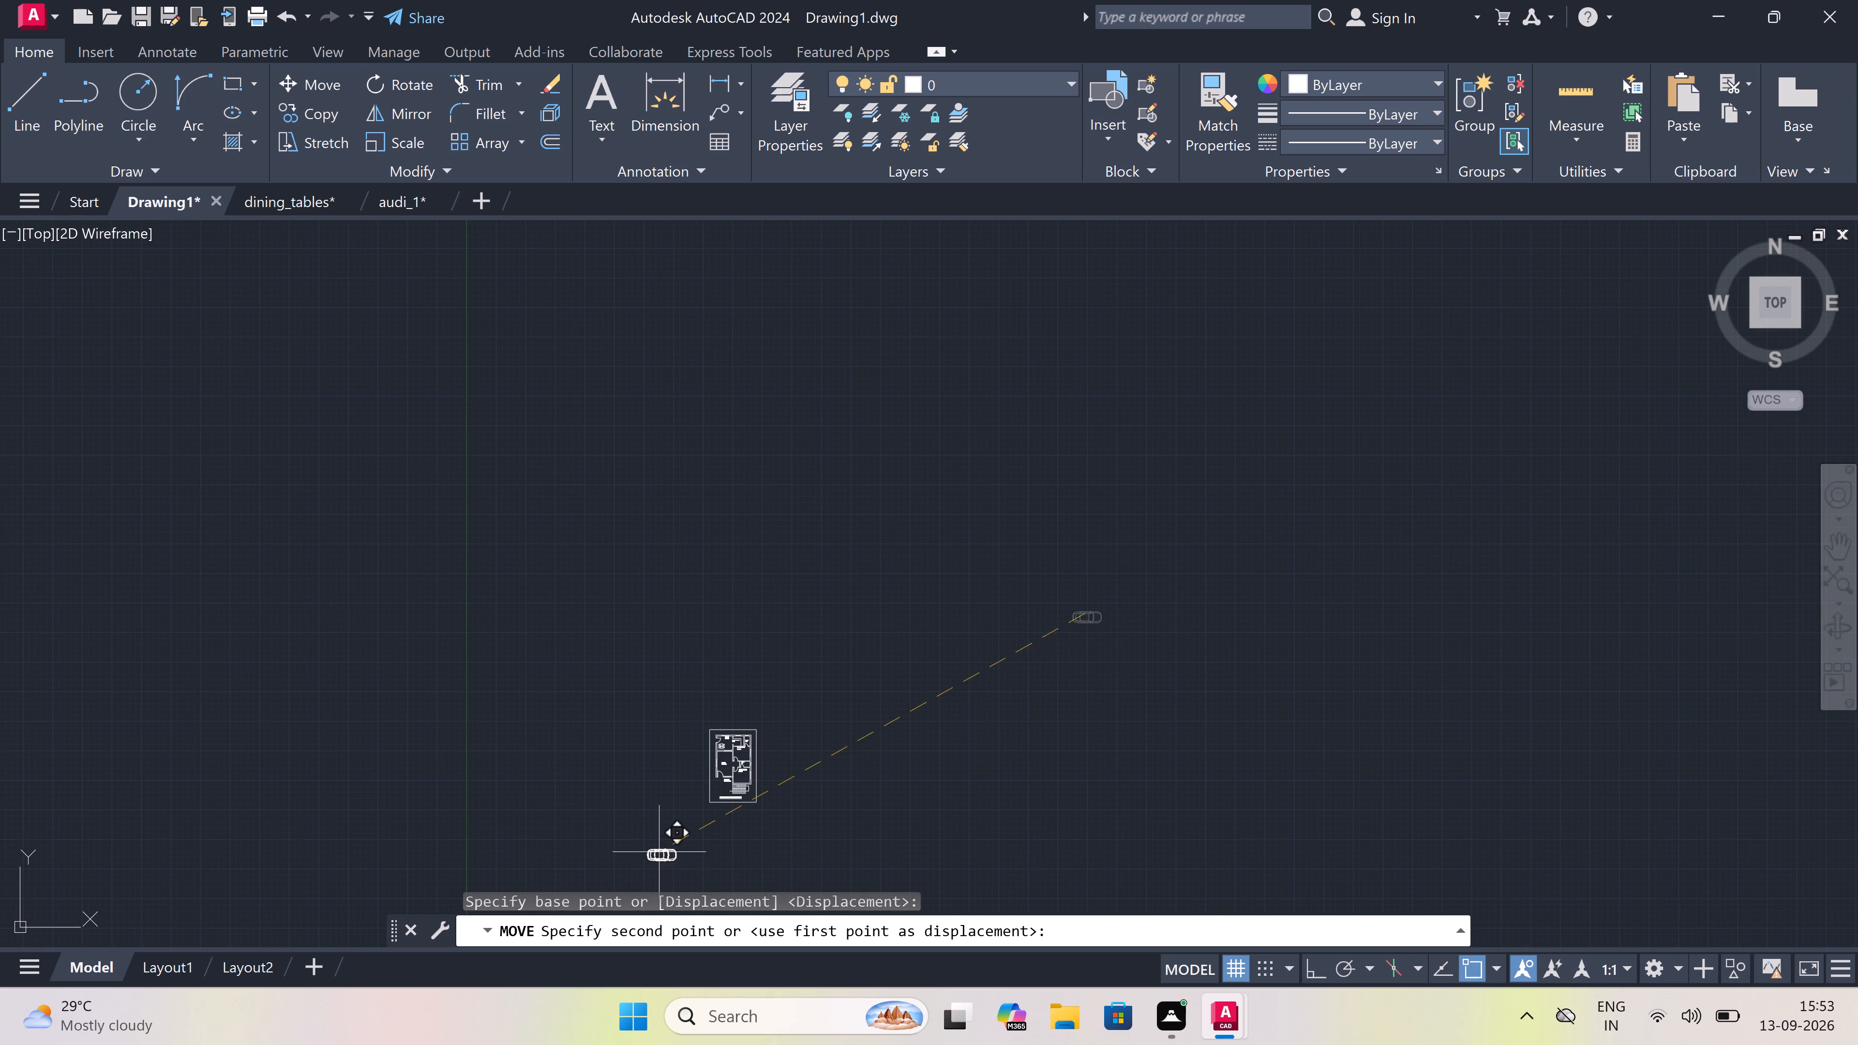
scroll(668, 820, "up", 4)
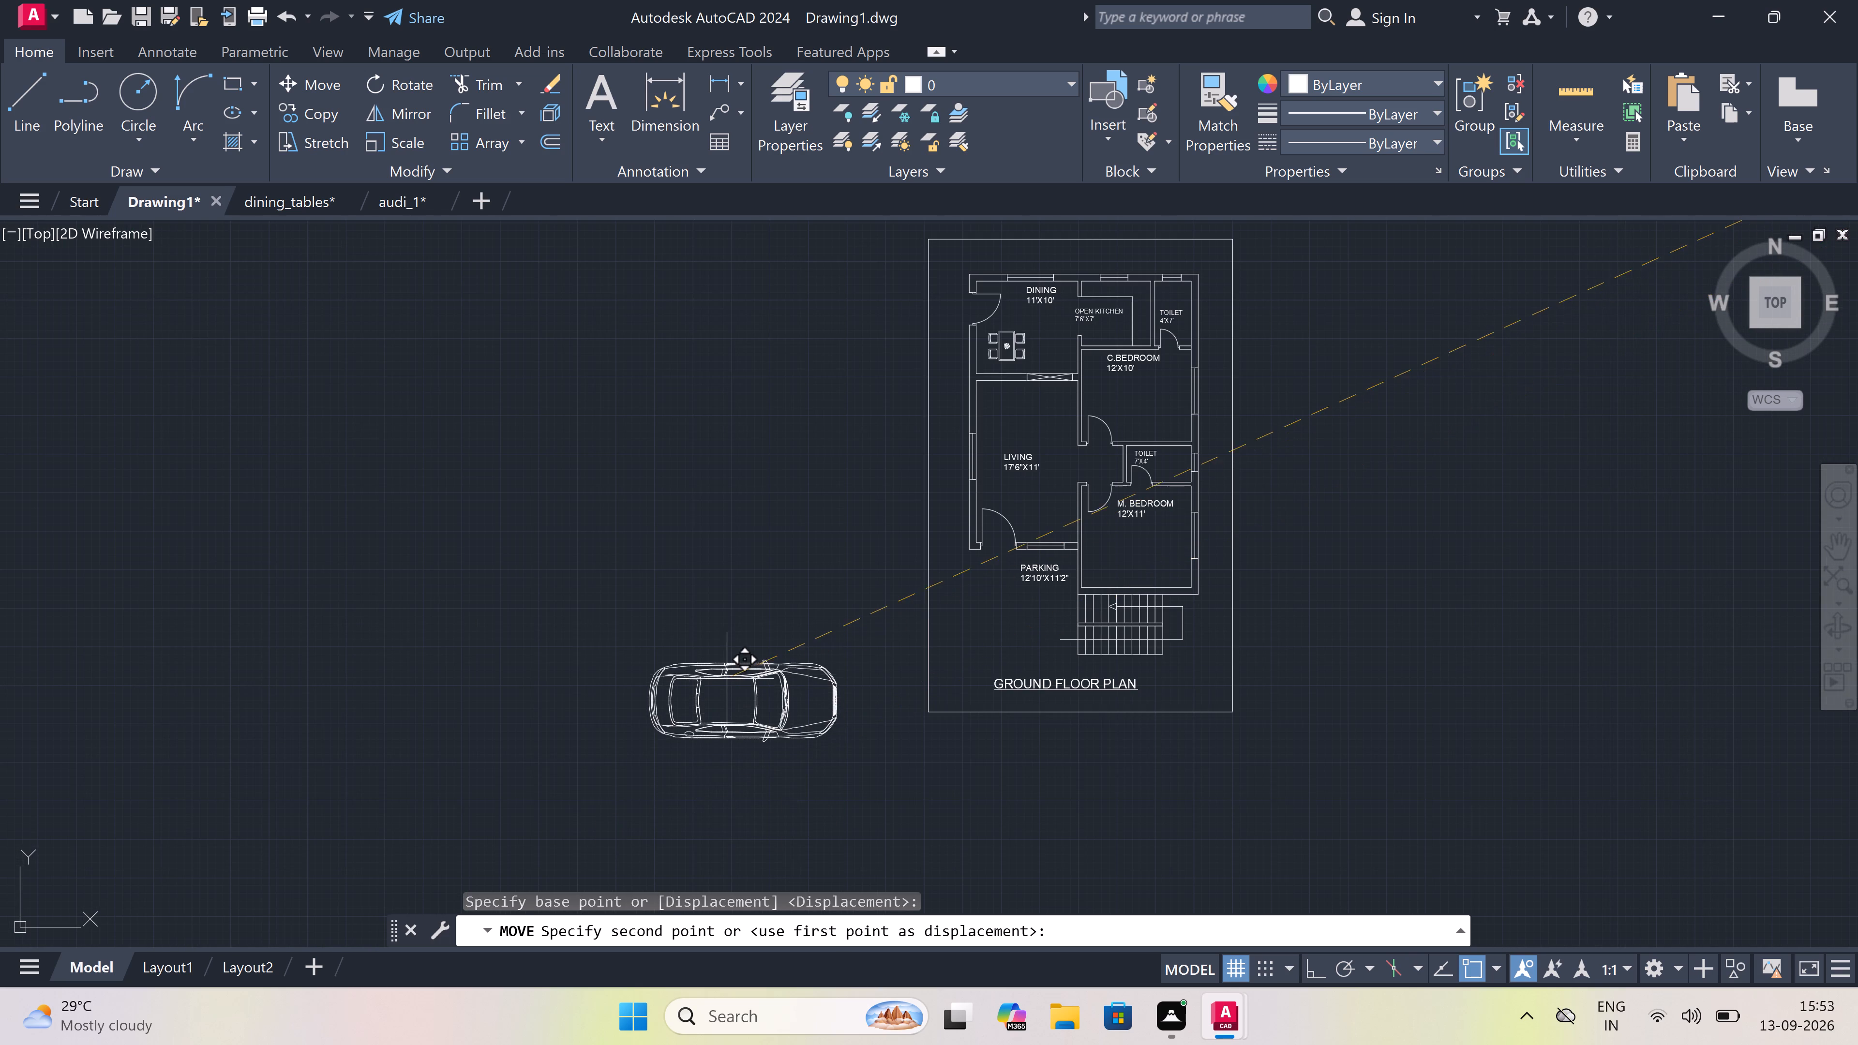
scroll(779, 617, "up", 2)
left_click(714, 585)
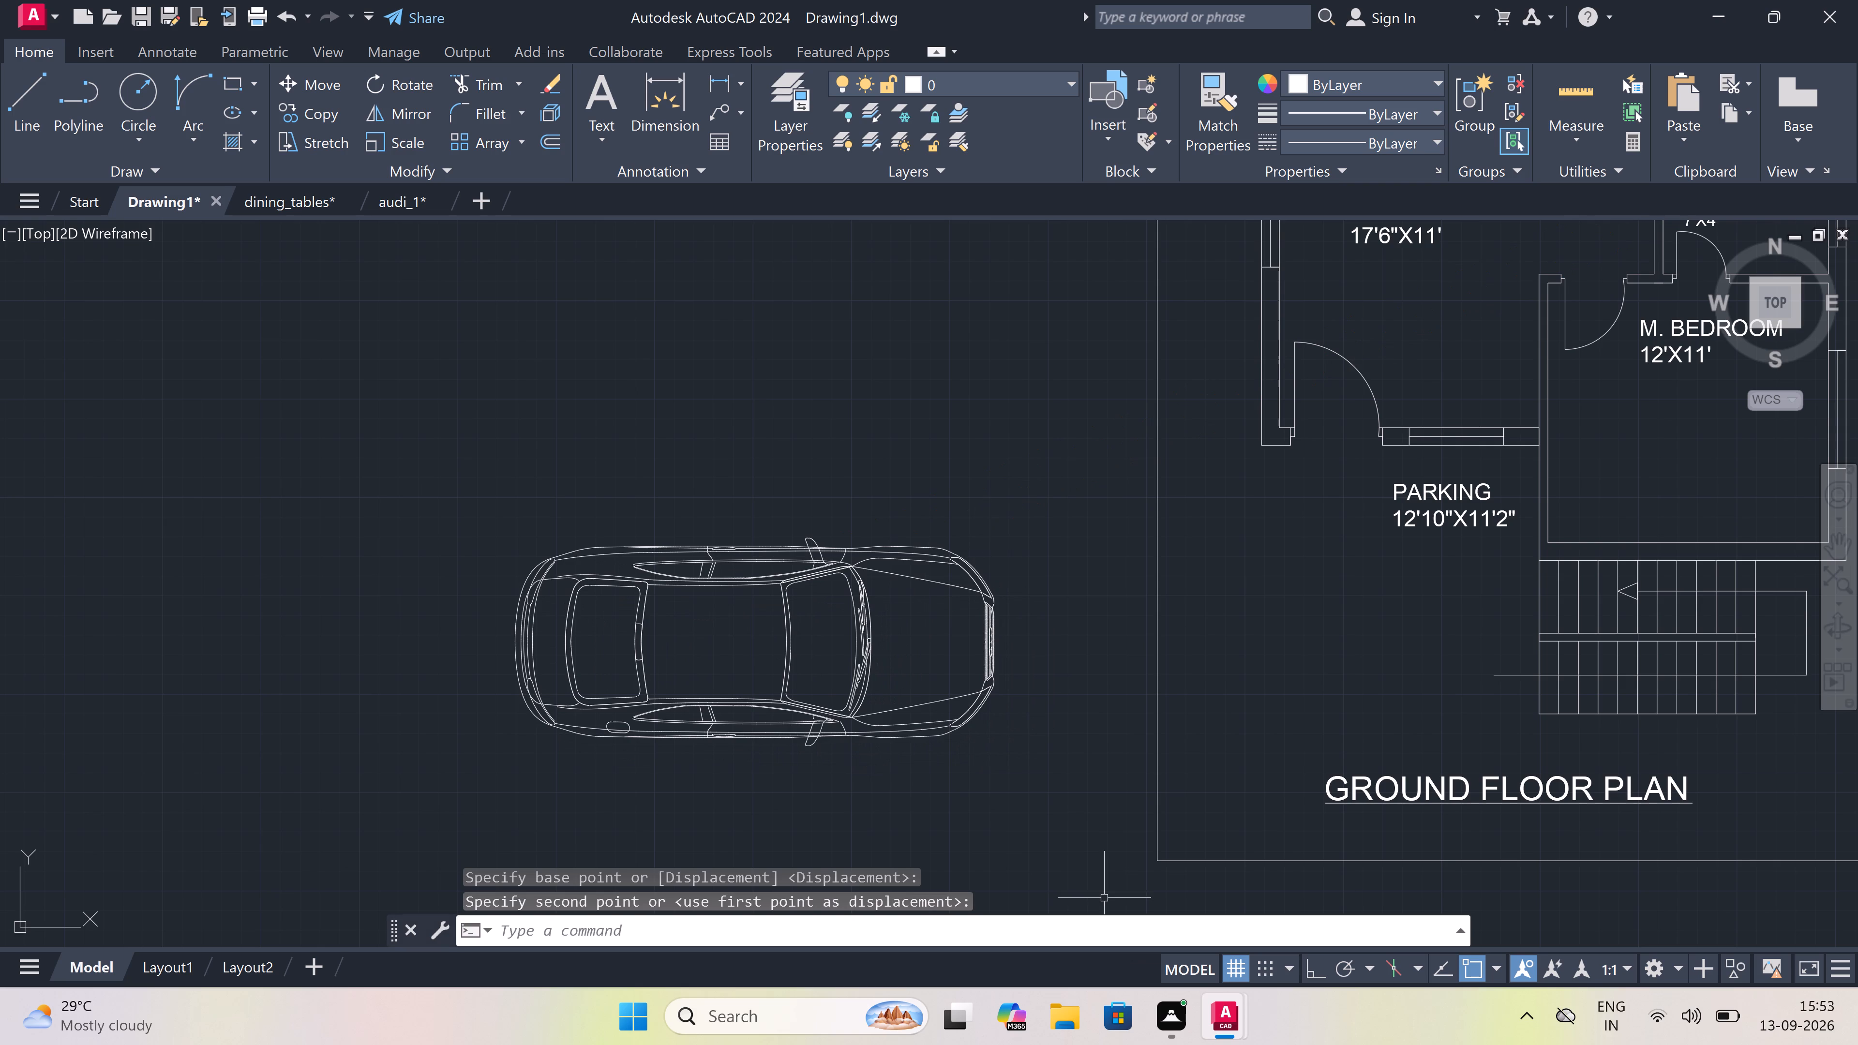
Scale the car down again freehand, to a little under half its size, so it suits the parking area.
scroll(603, 383, "down", 2)
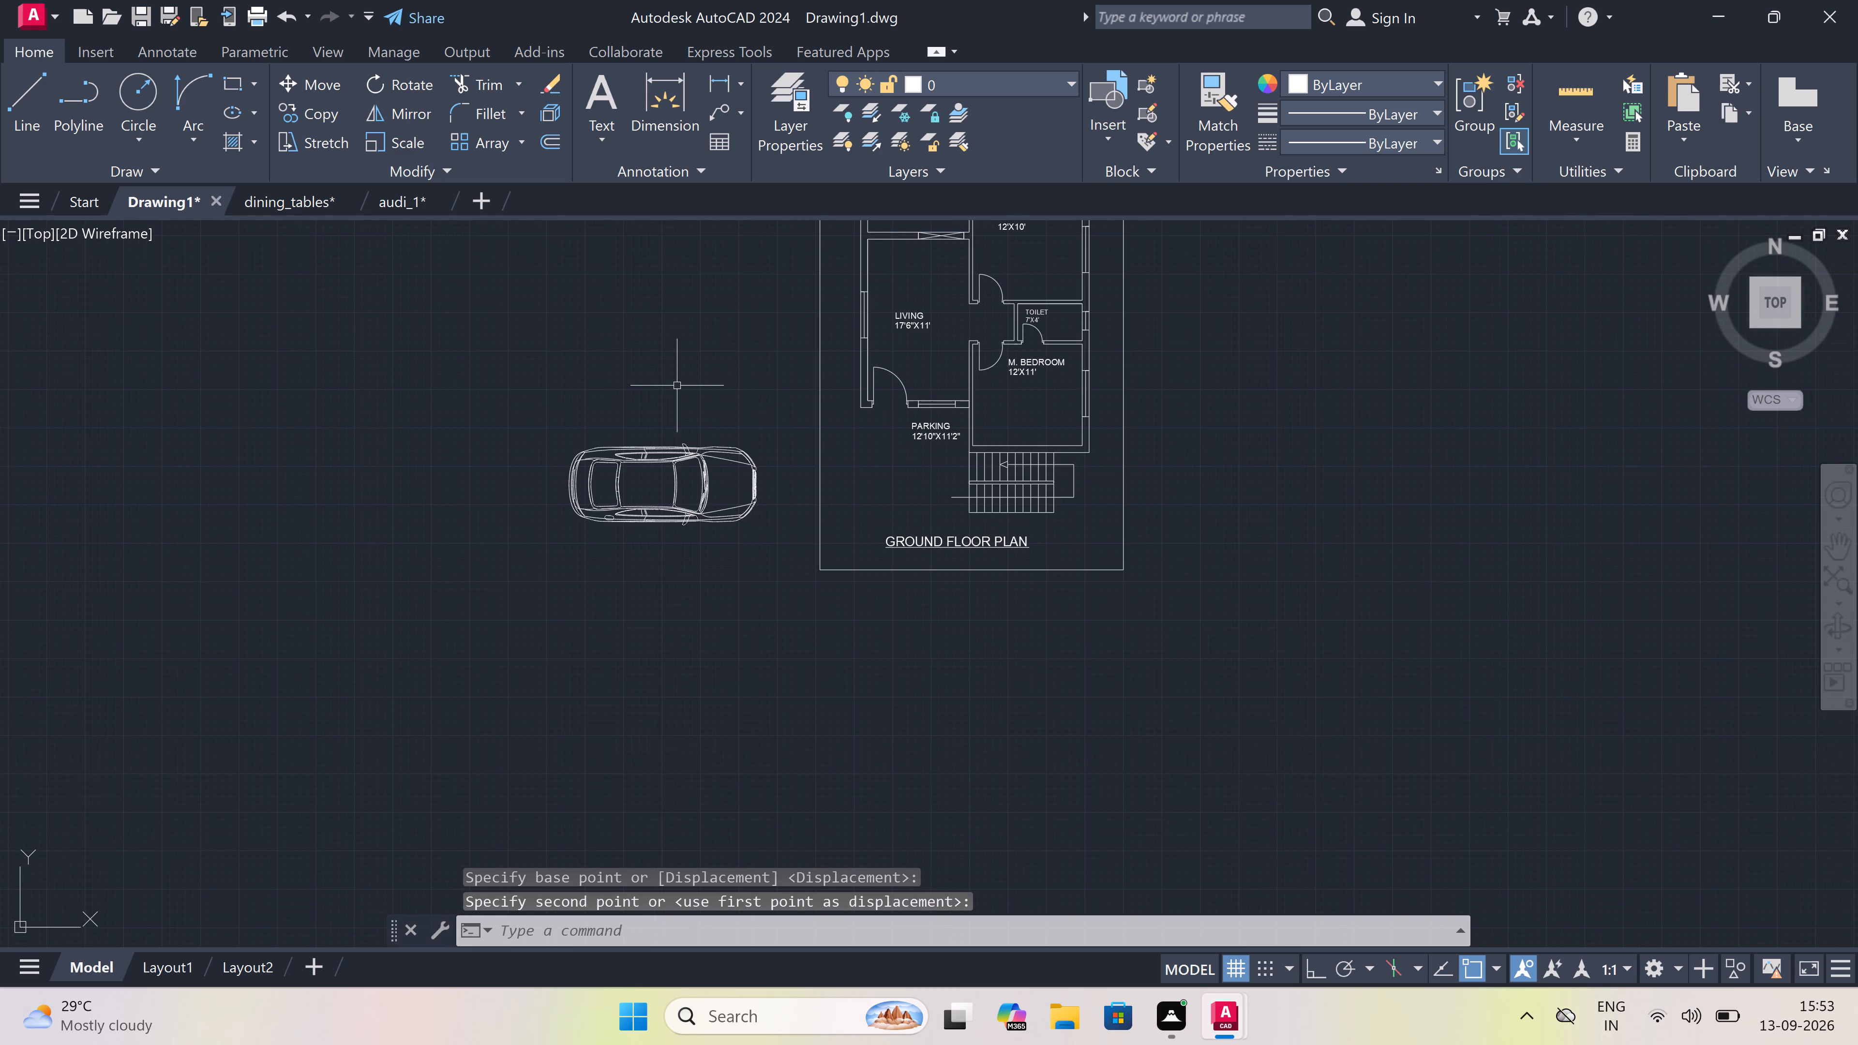
scroll(700, 386, "up", 1)
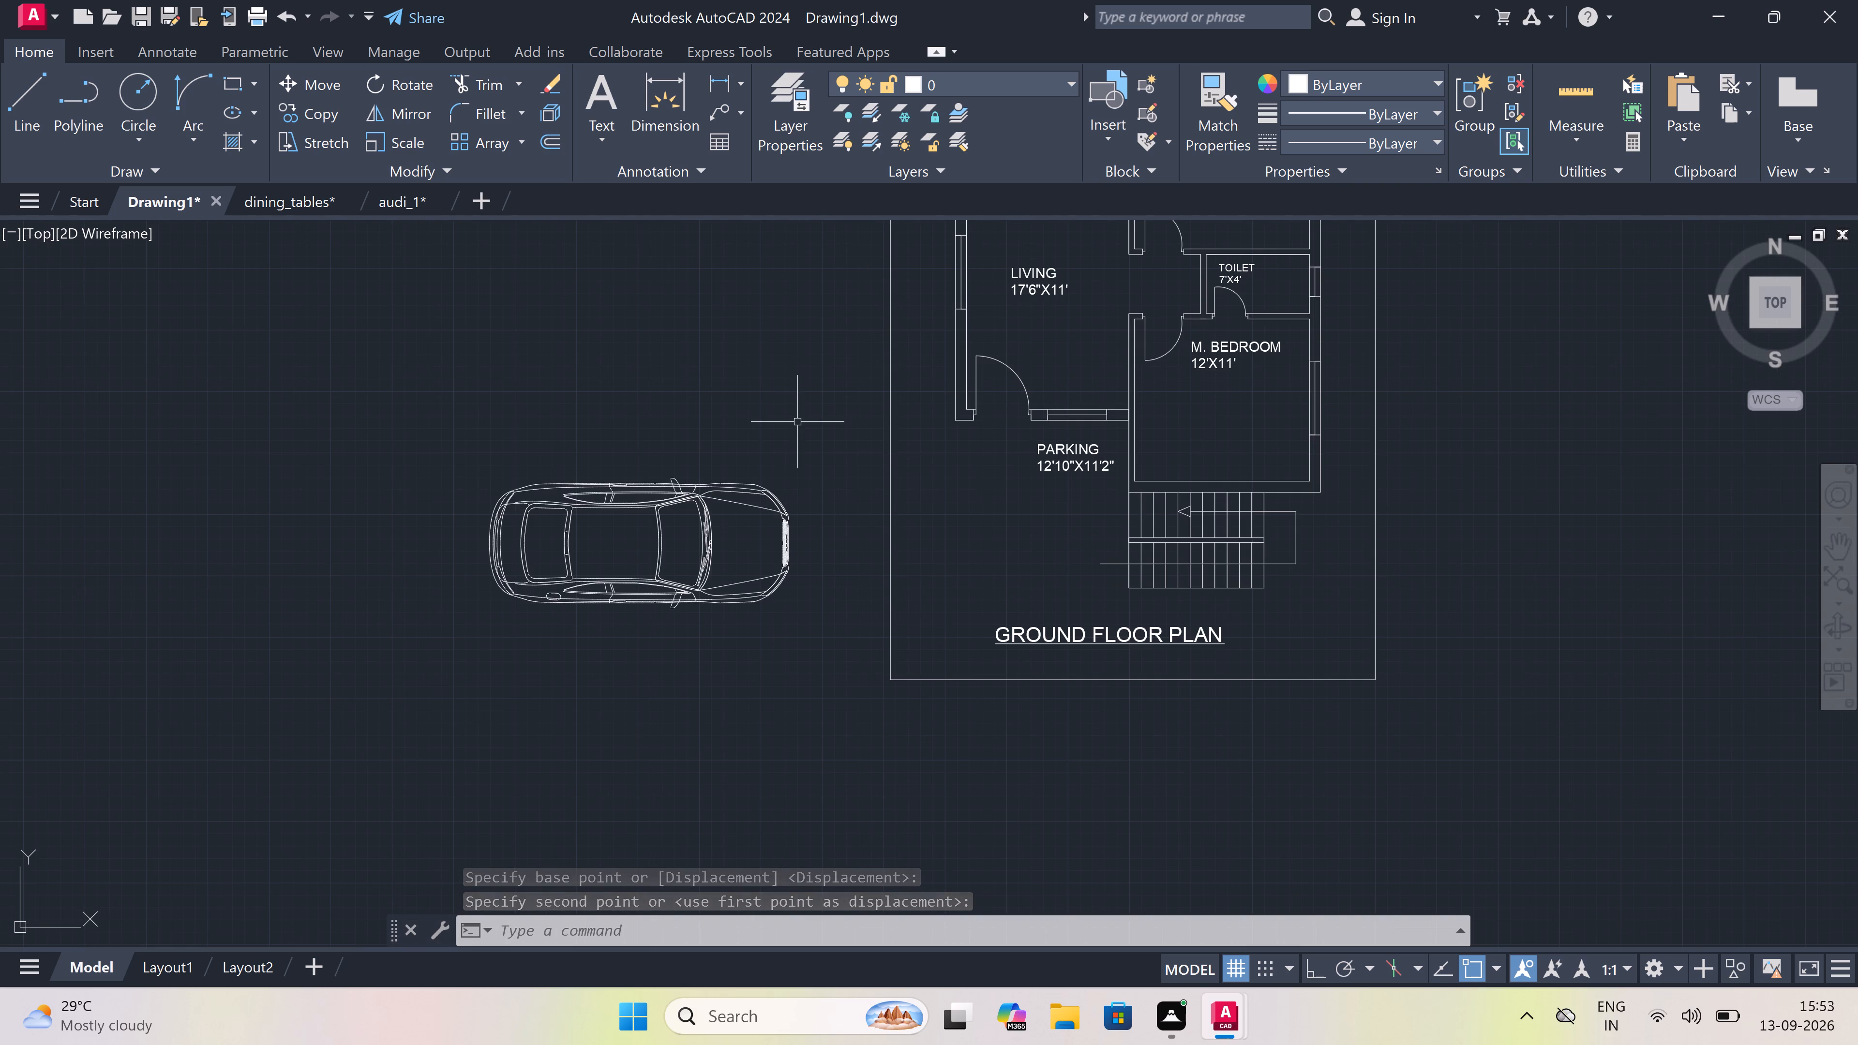
left_click_drag(805, 442, 796, 450)
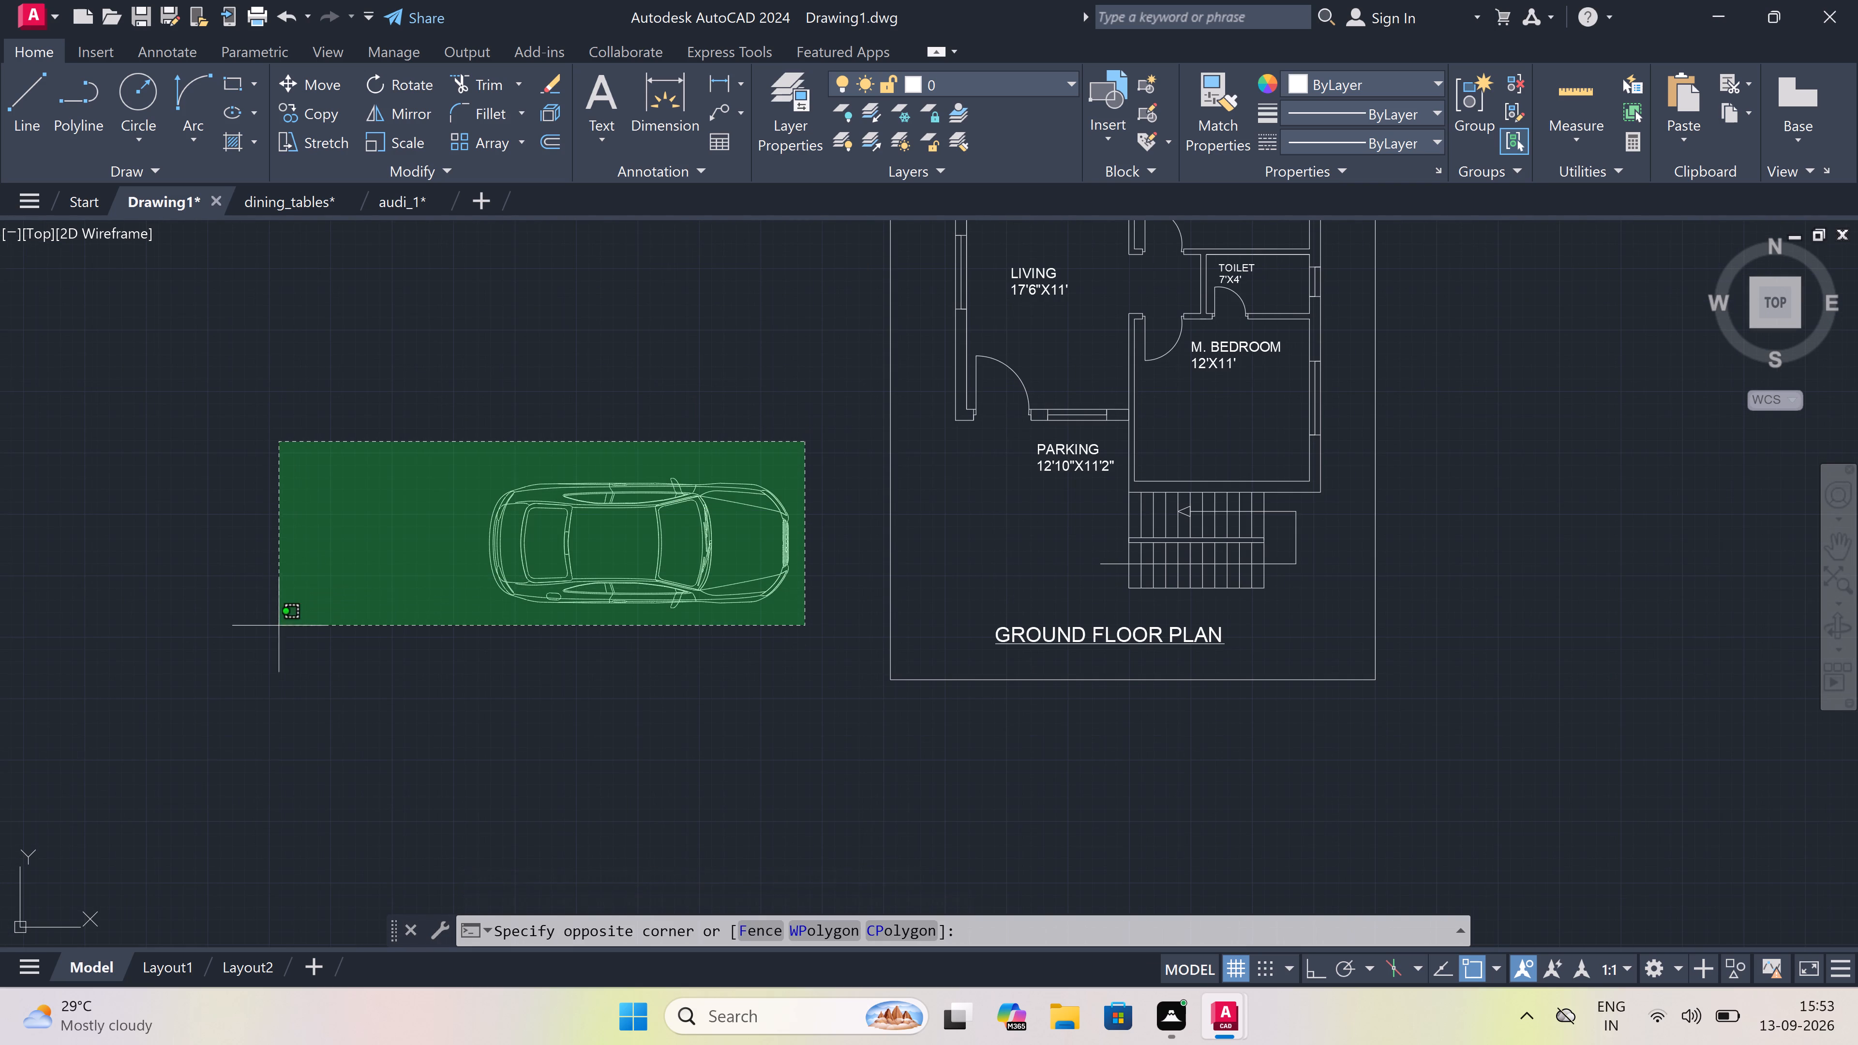
left_click(285, 664)
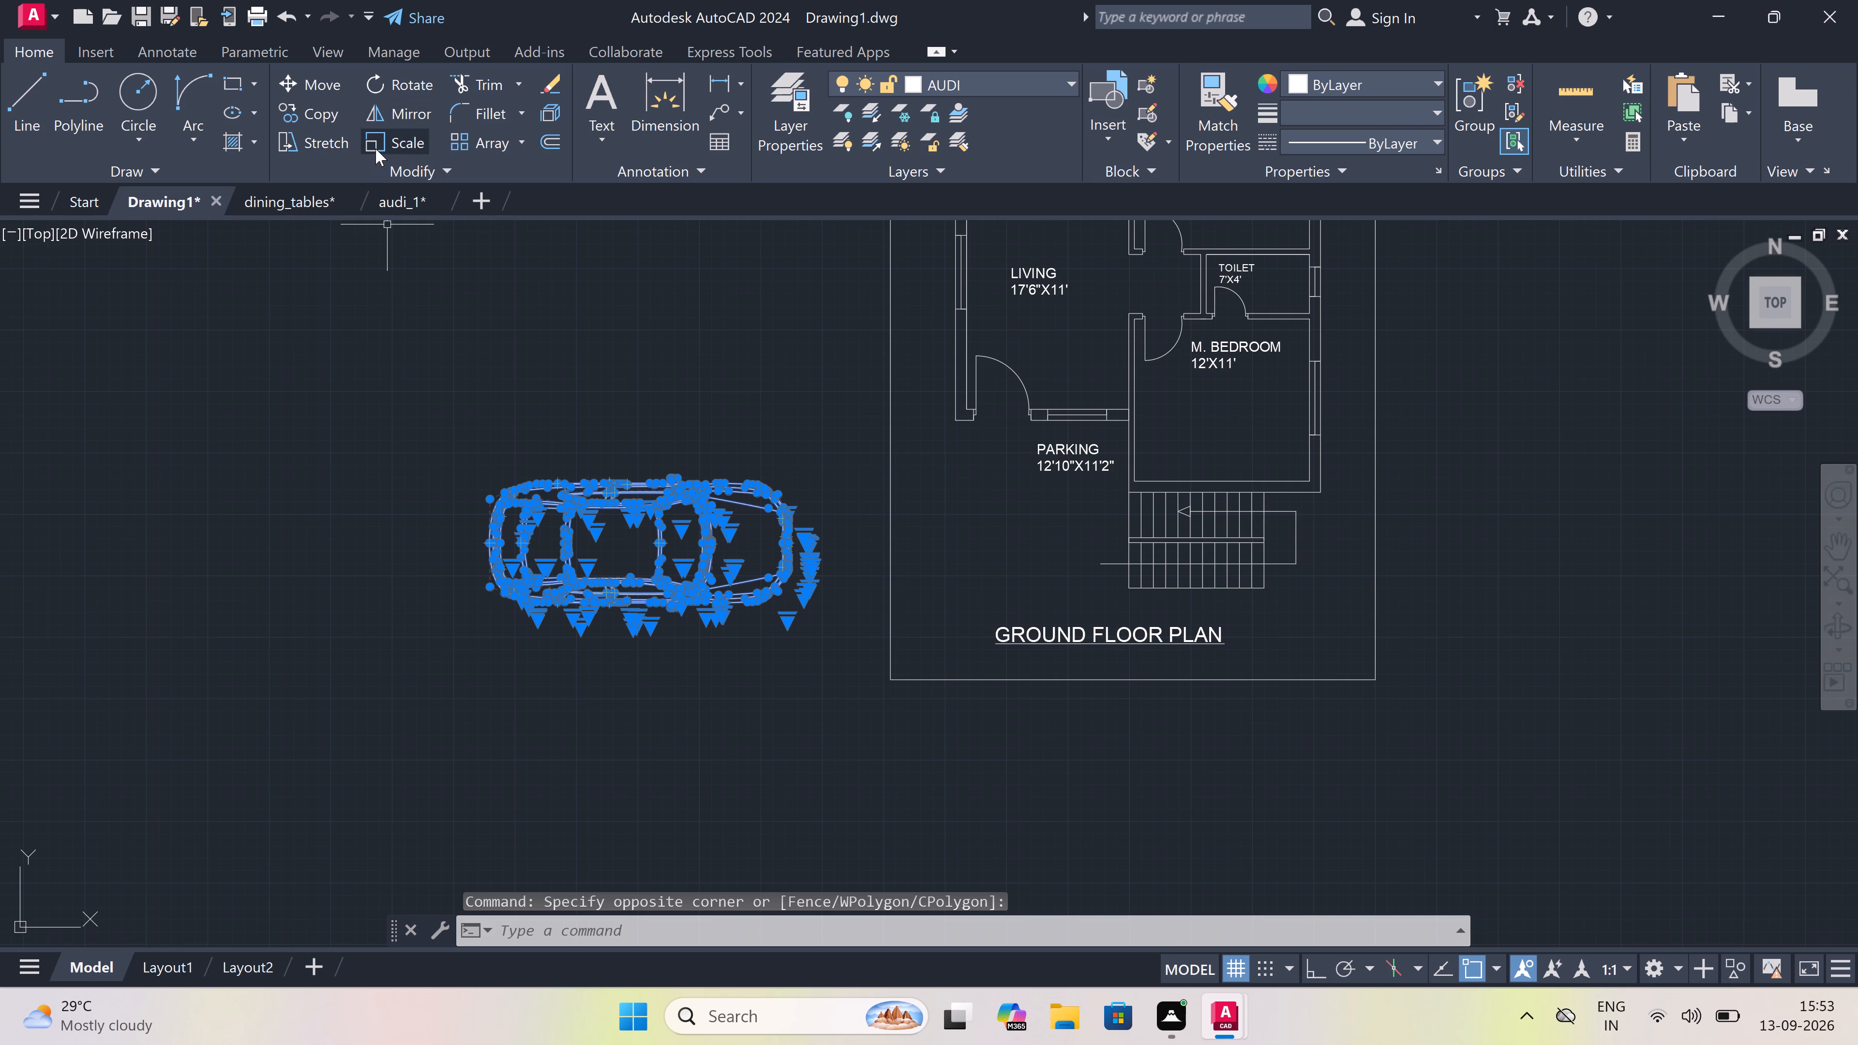
left_click(382, 140)
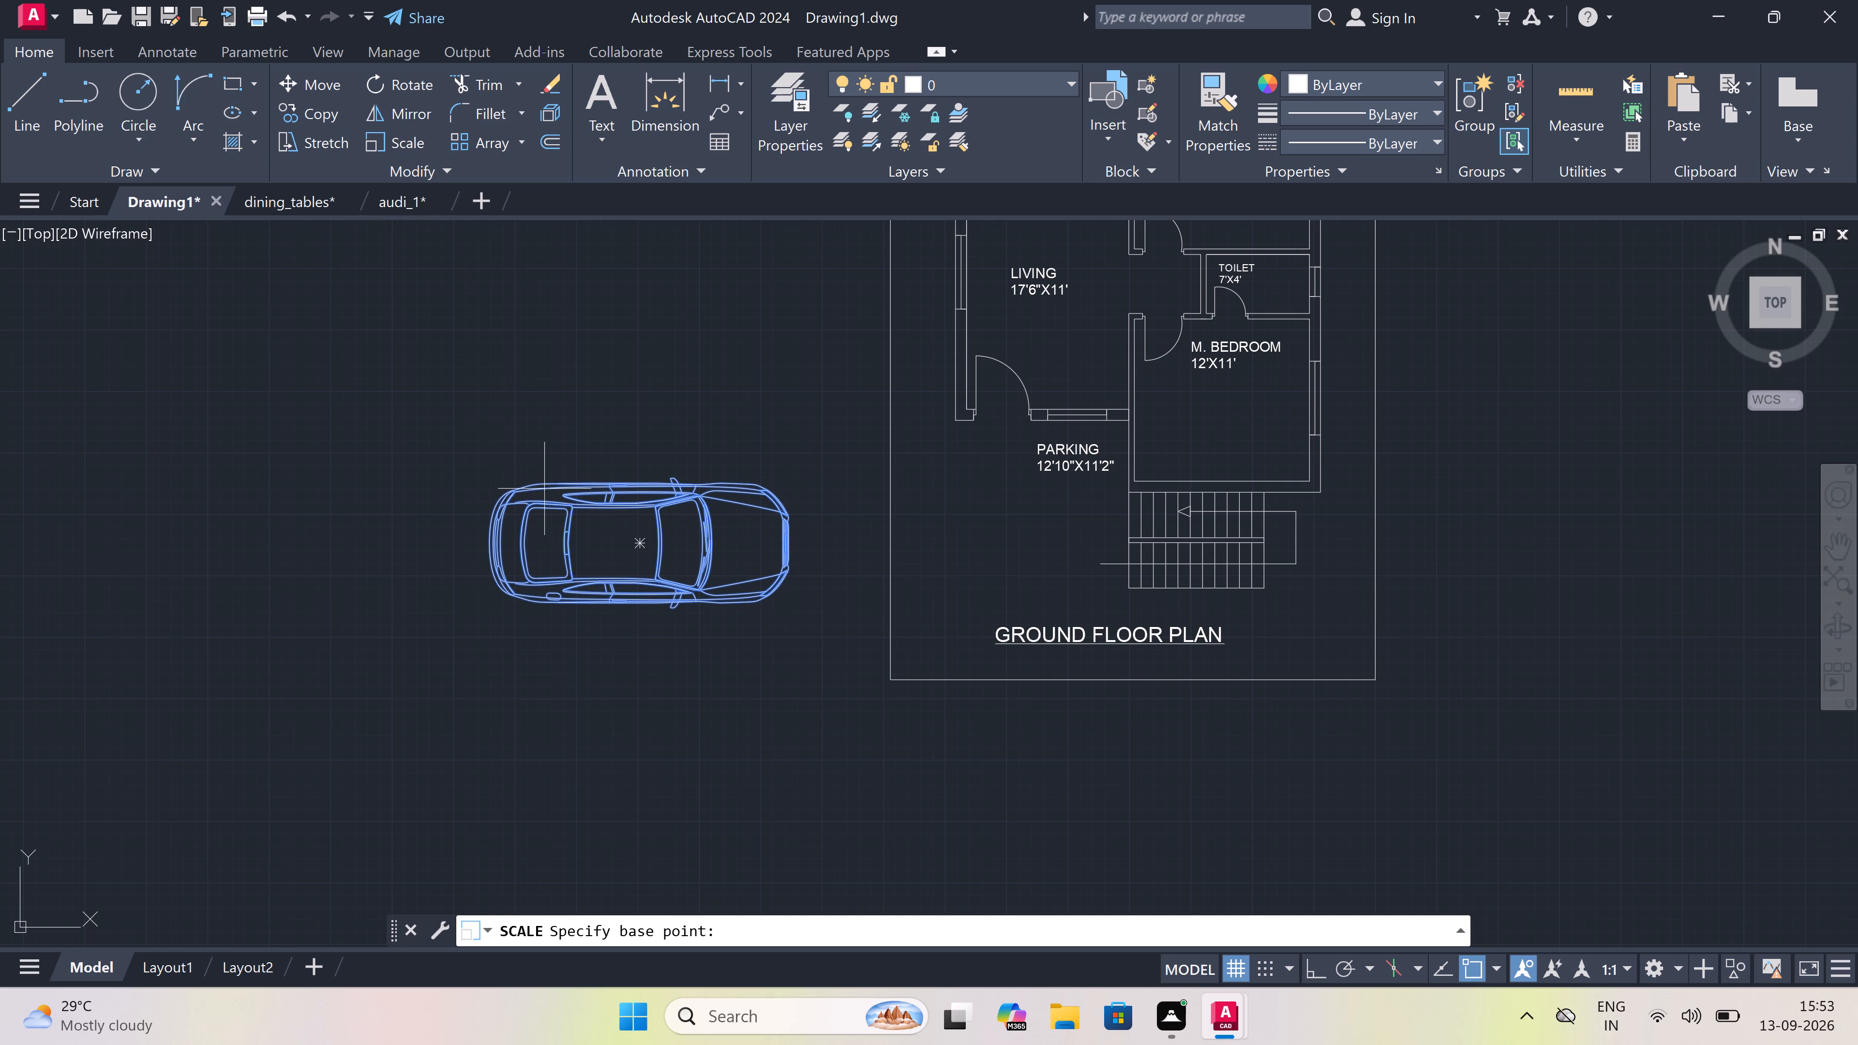
left_click(556, 530)
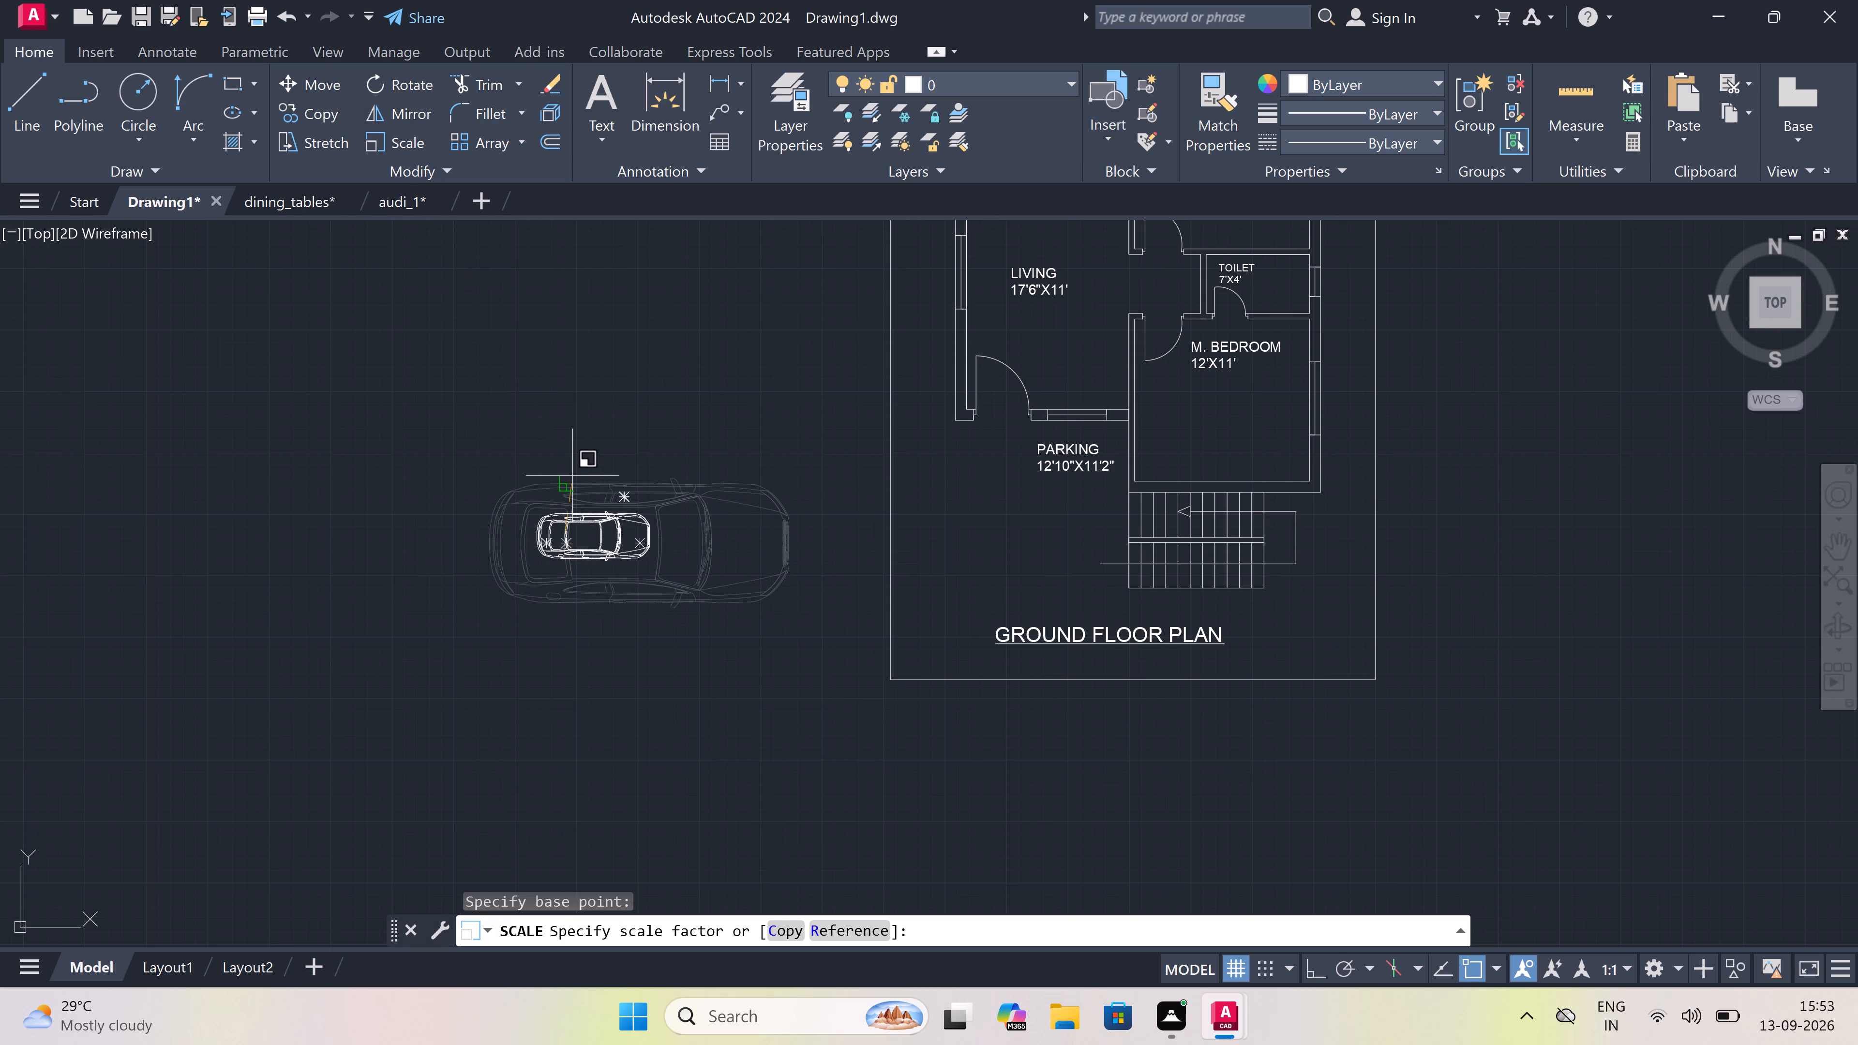
left_click(578, 465)
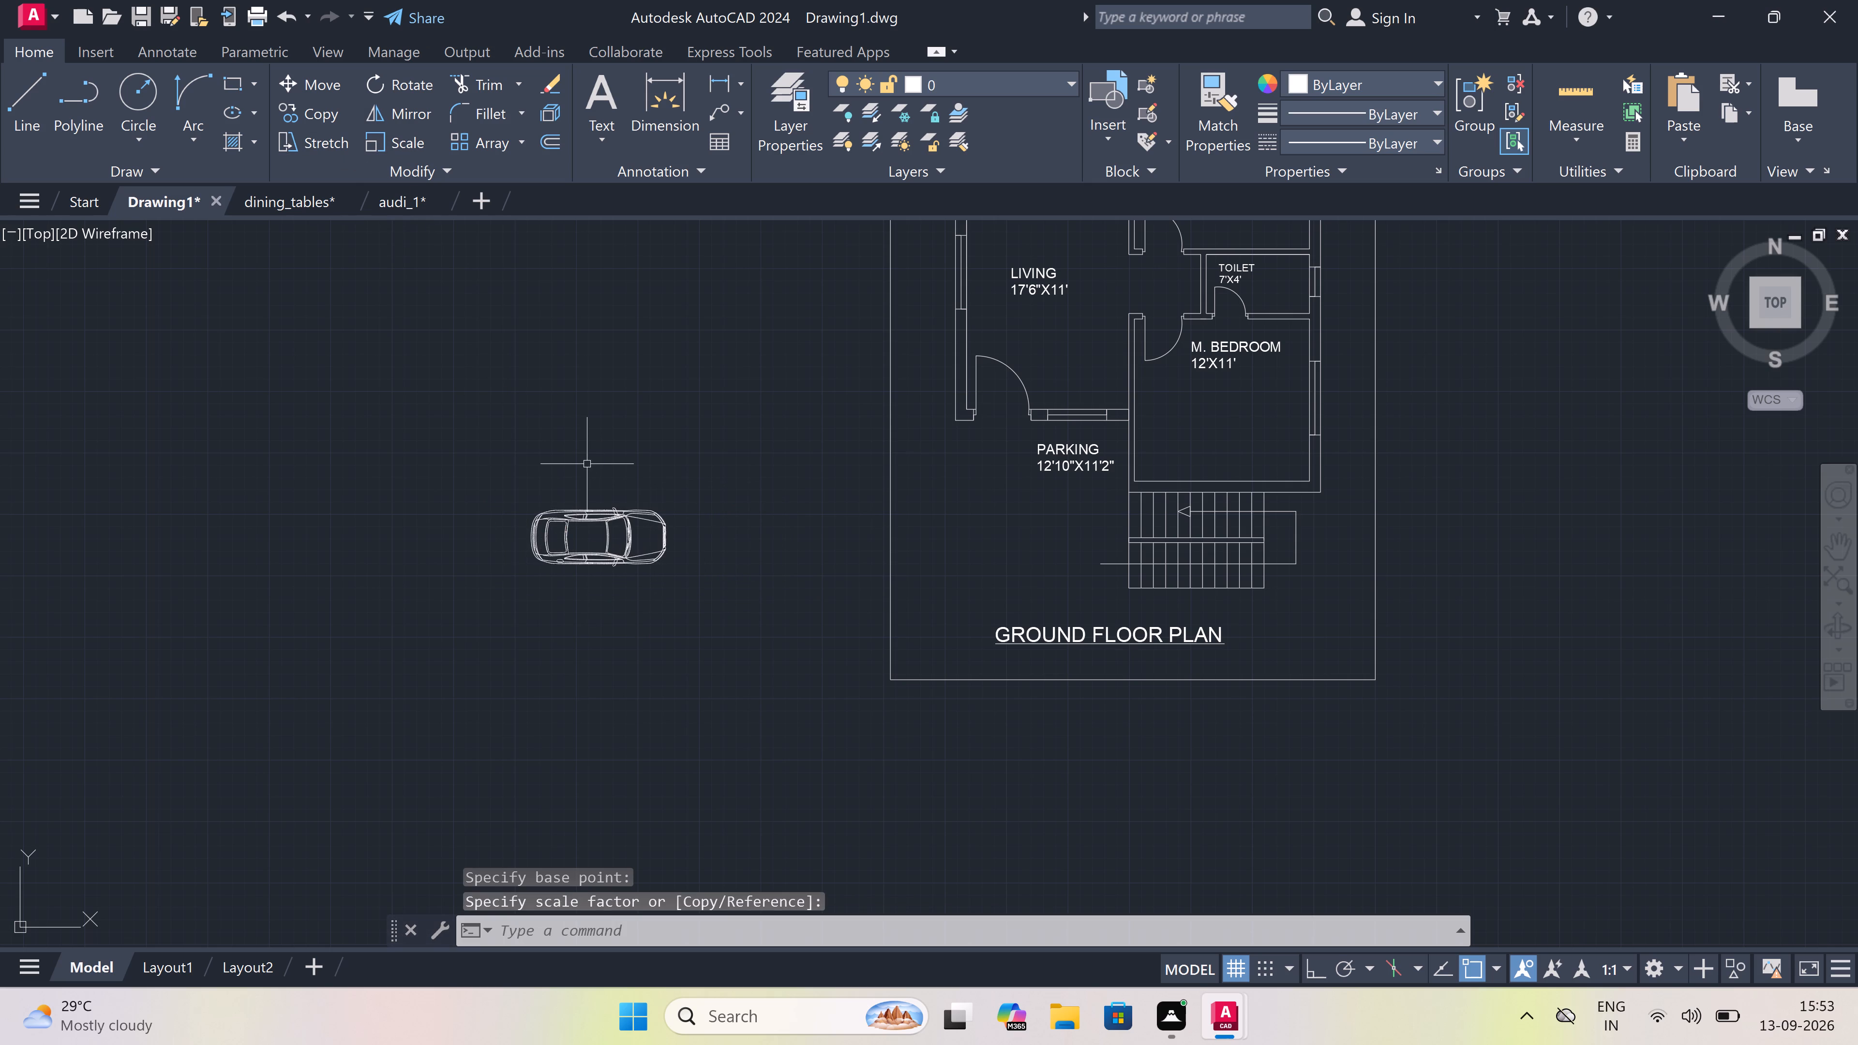
Rotate the car 90 degrees with Ortho on so its front points up the plan.
left_click_drag(691, 500, 670, 510)
left_click(287, 597)
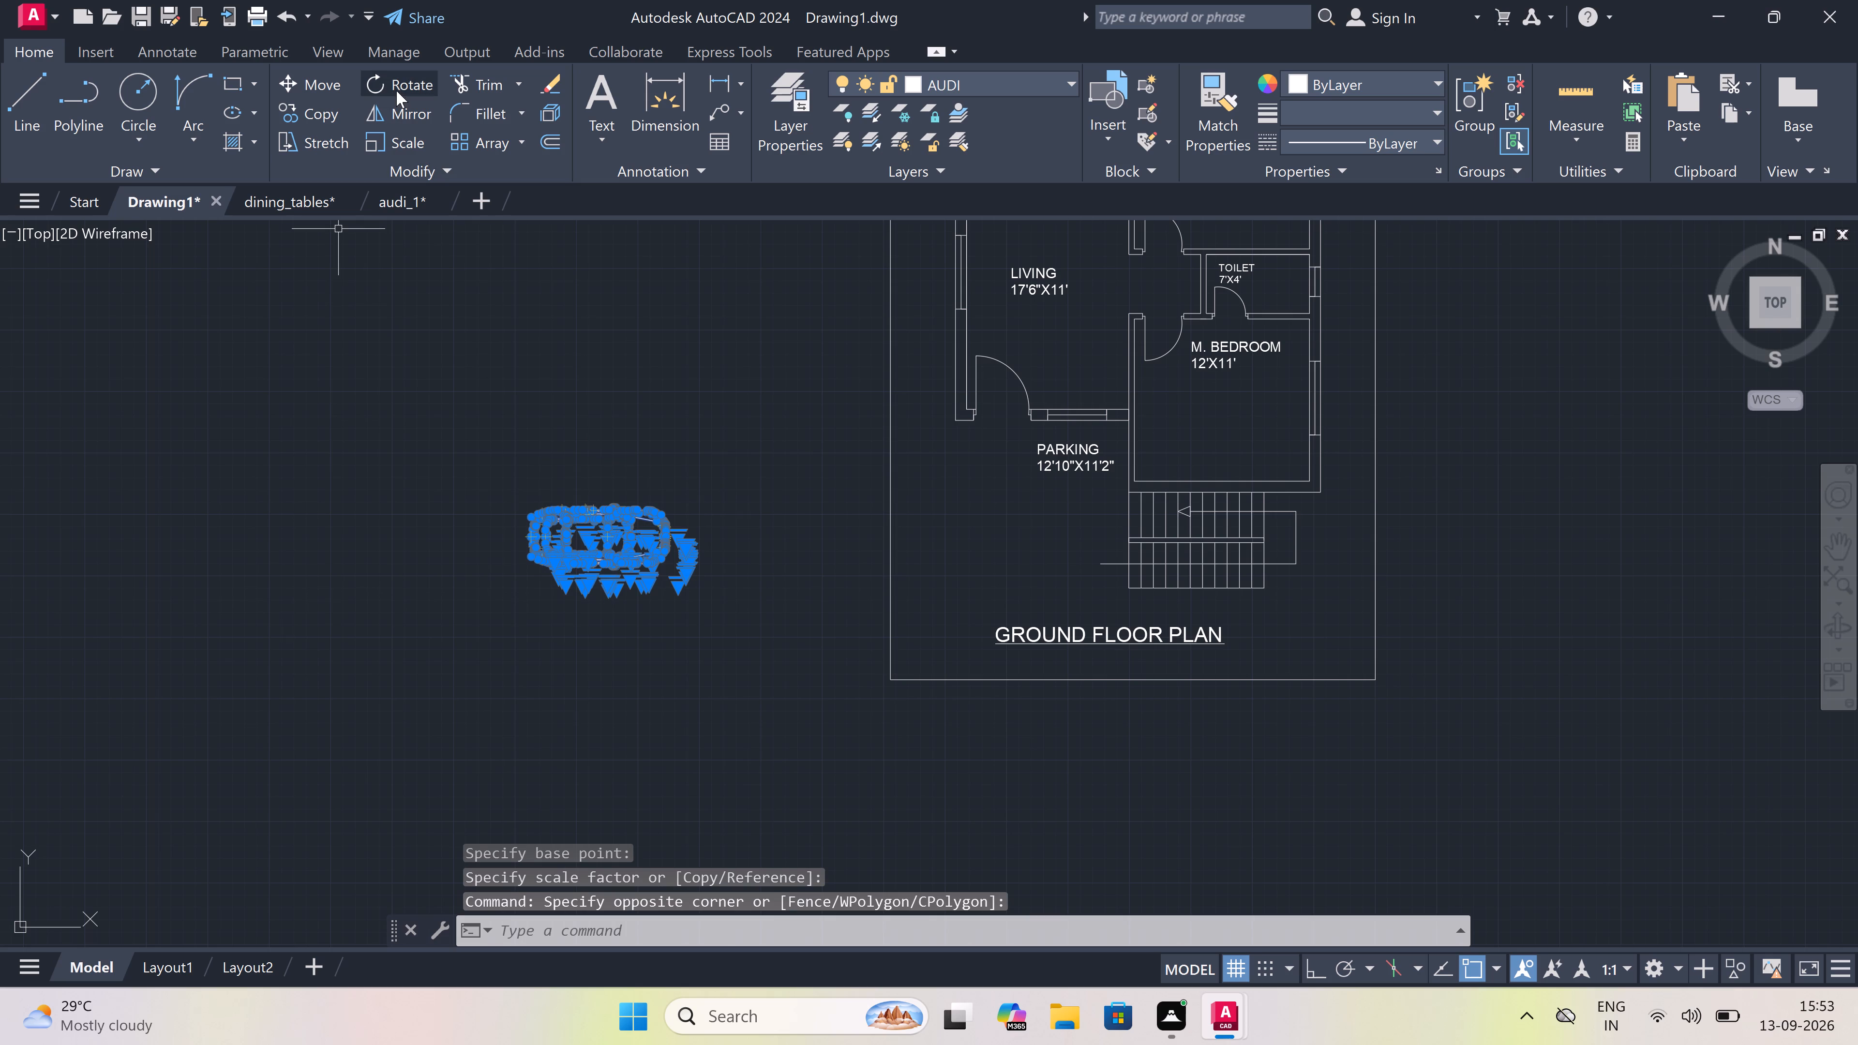
left_click(389, 76)
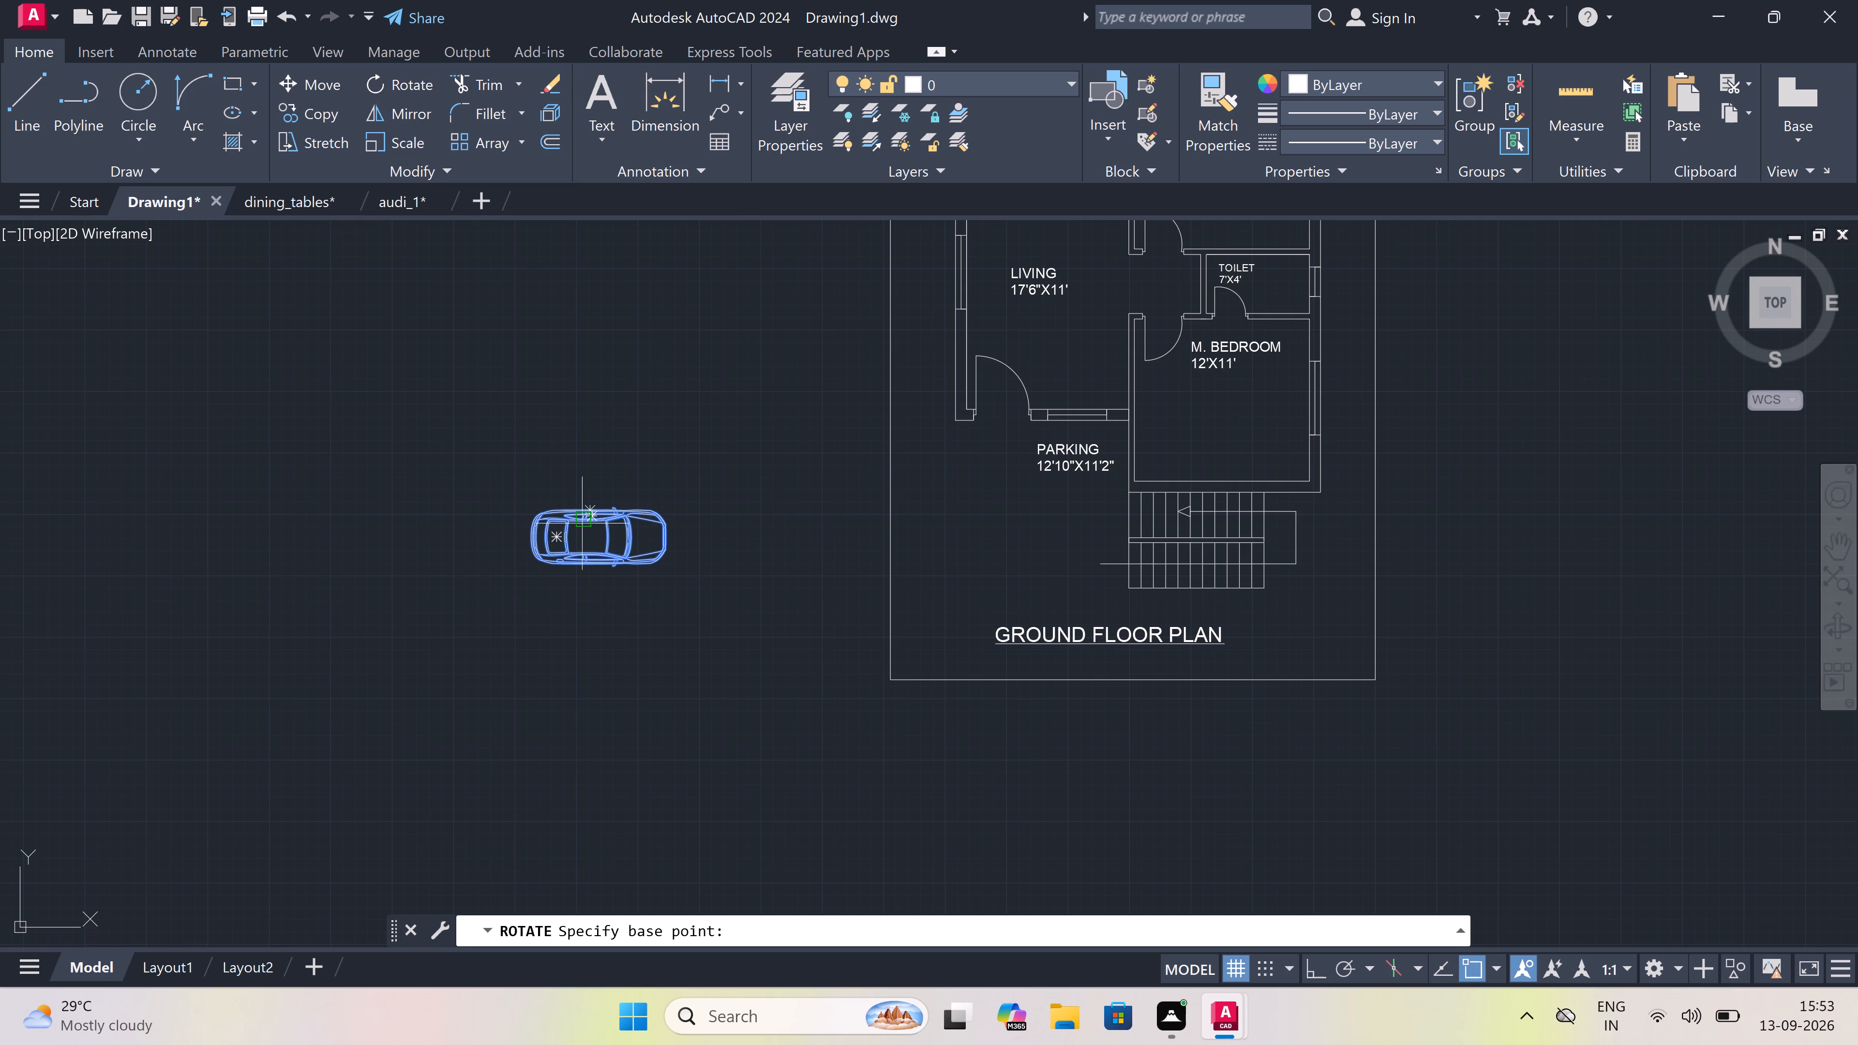
left_click(582, 526)
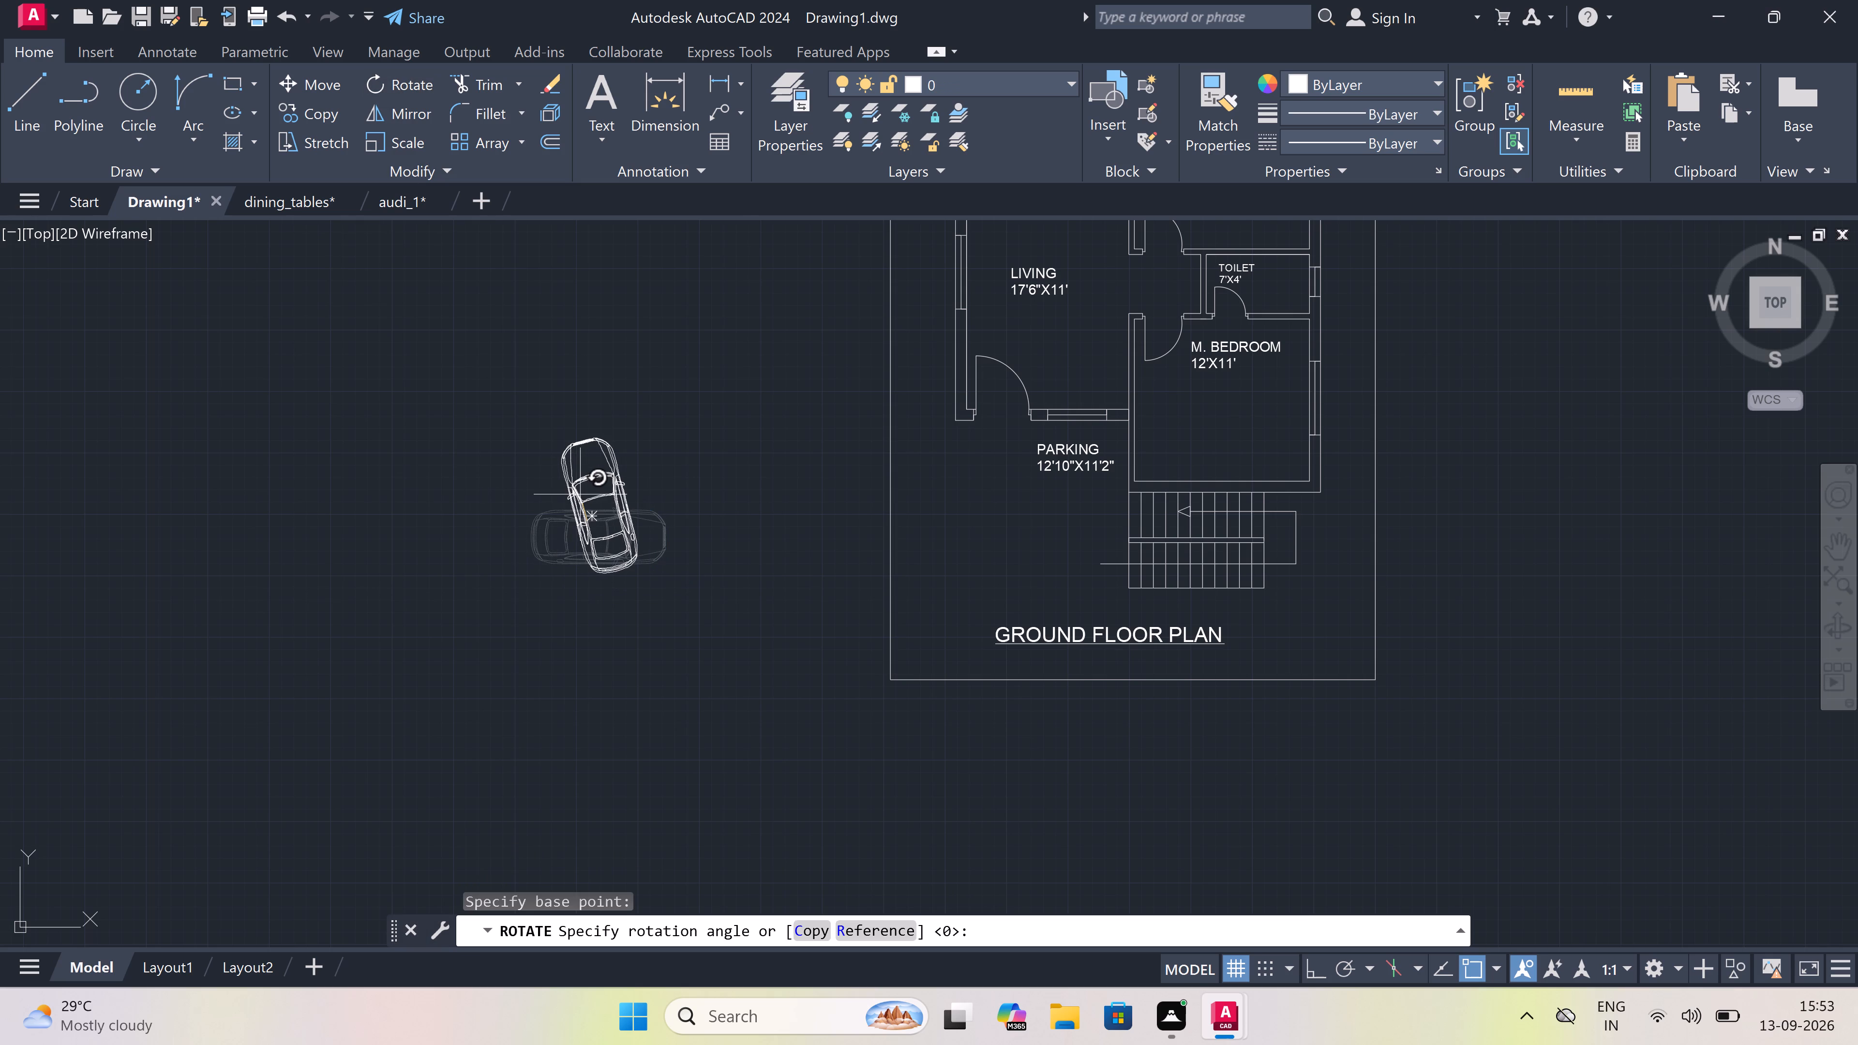
key("F8")
left_click(601, 424)
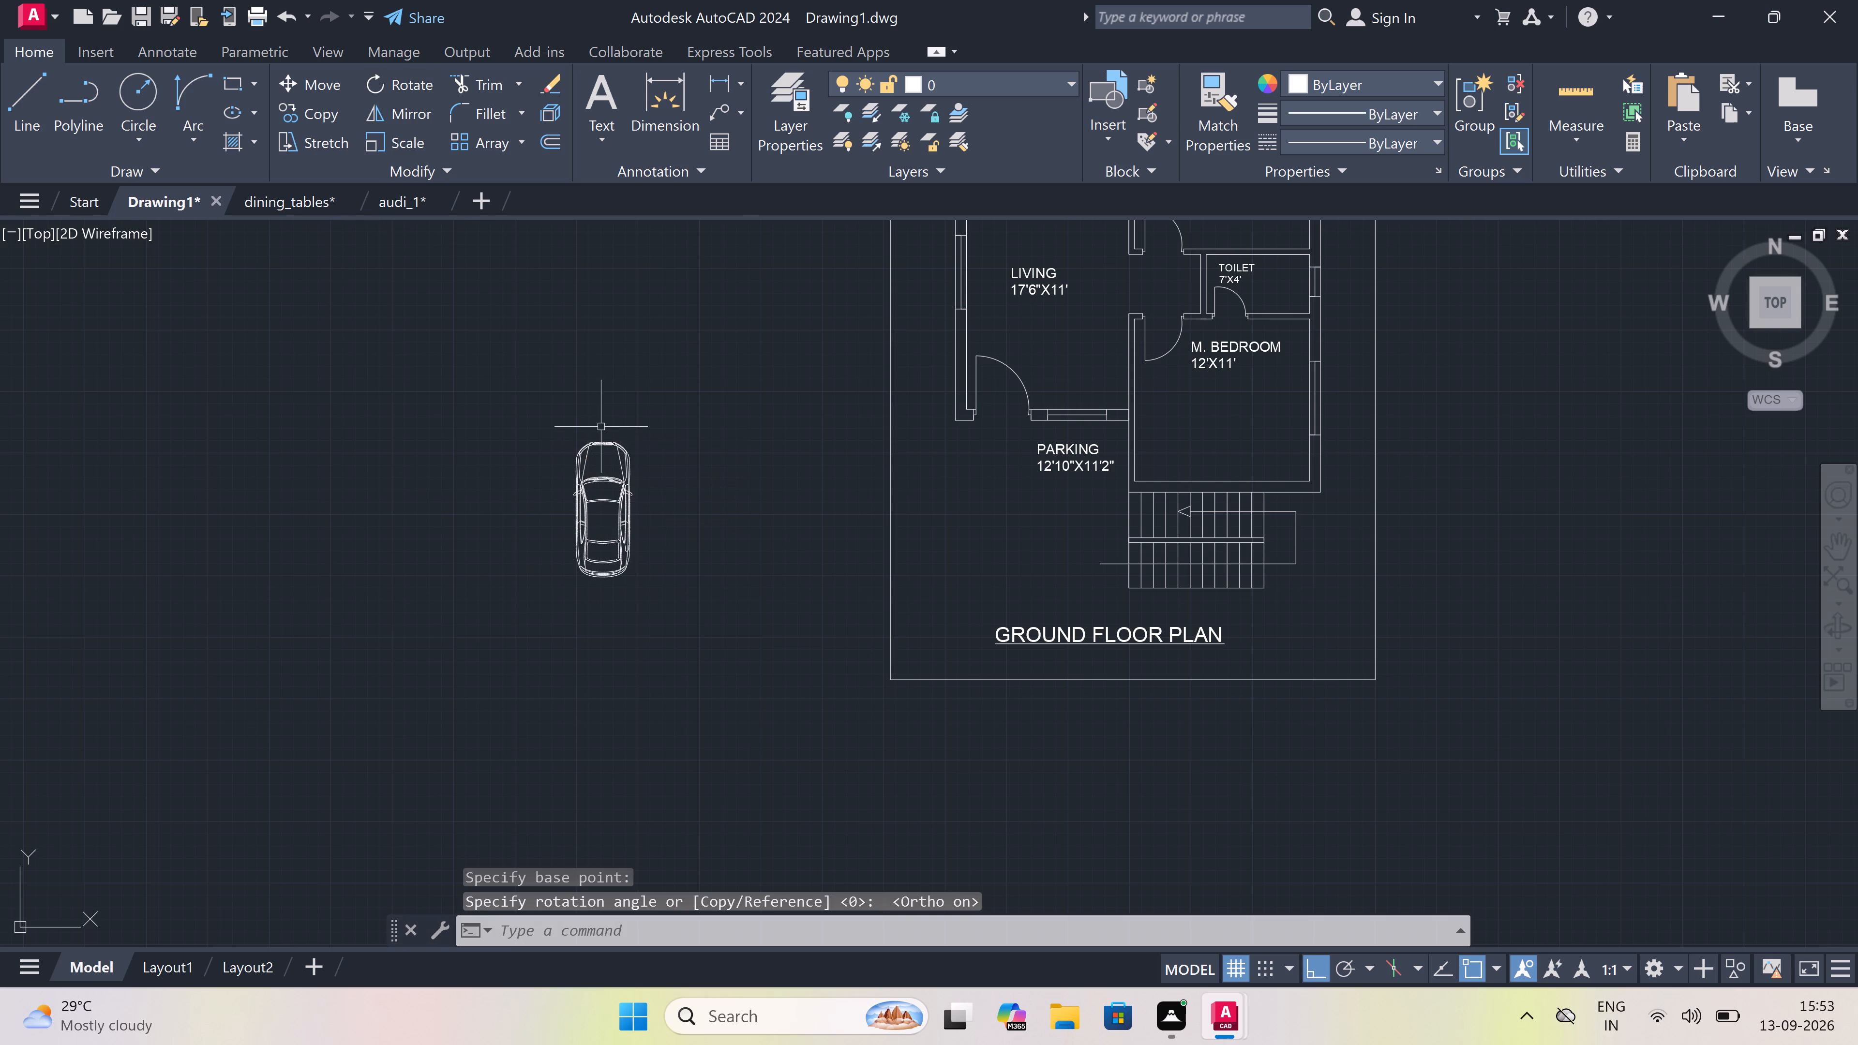
Move the car, with Ortho off, inside the boundary to the left of and below the PARKING 12'10"X11'2" label.
left_click_drag(663, 415, 592, 492)
left_click(340, 632)
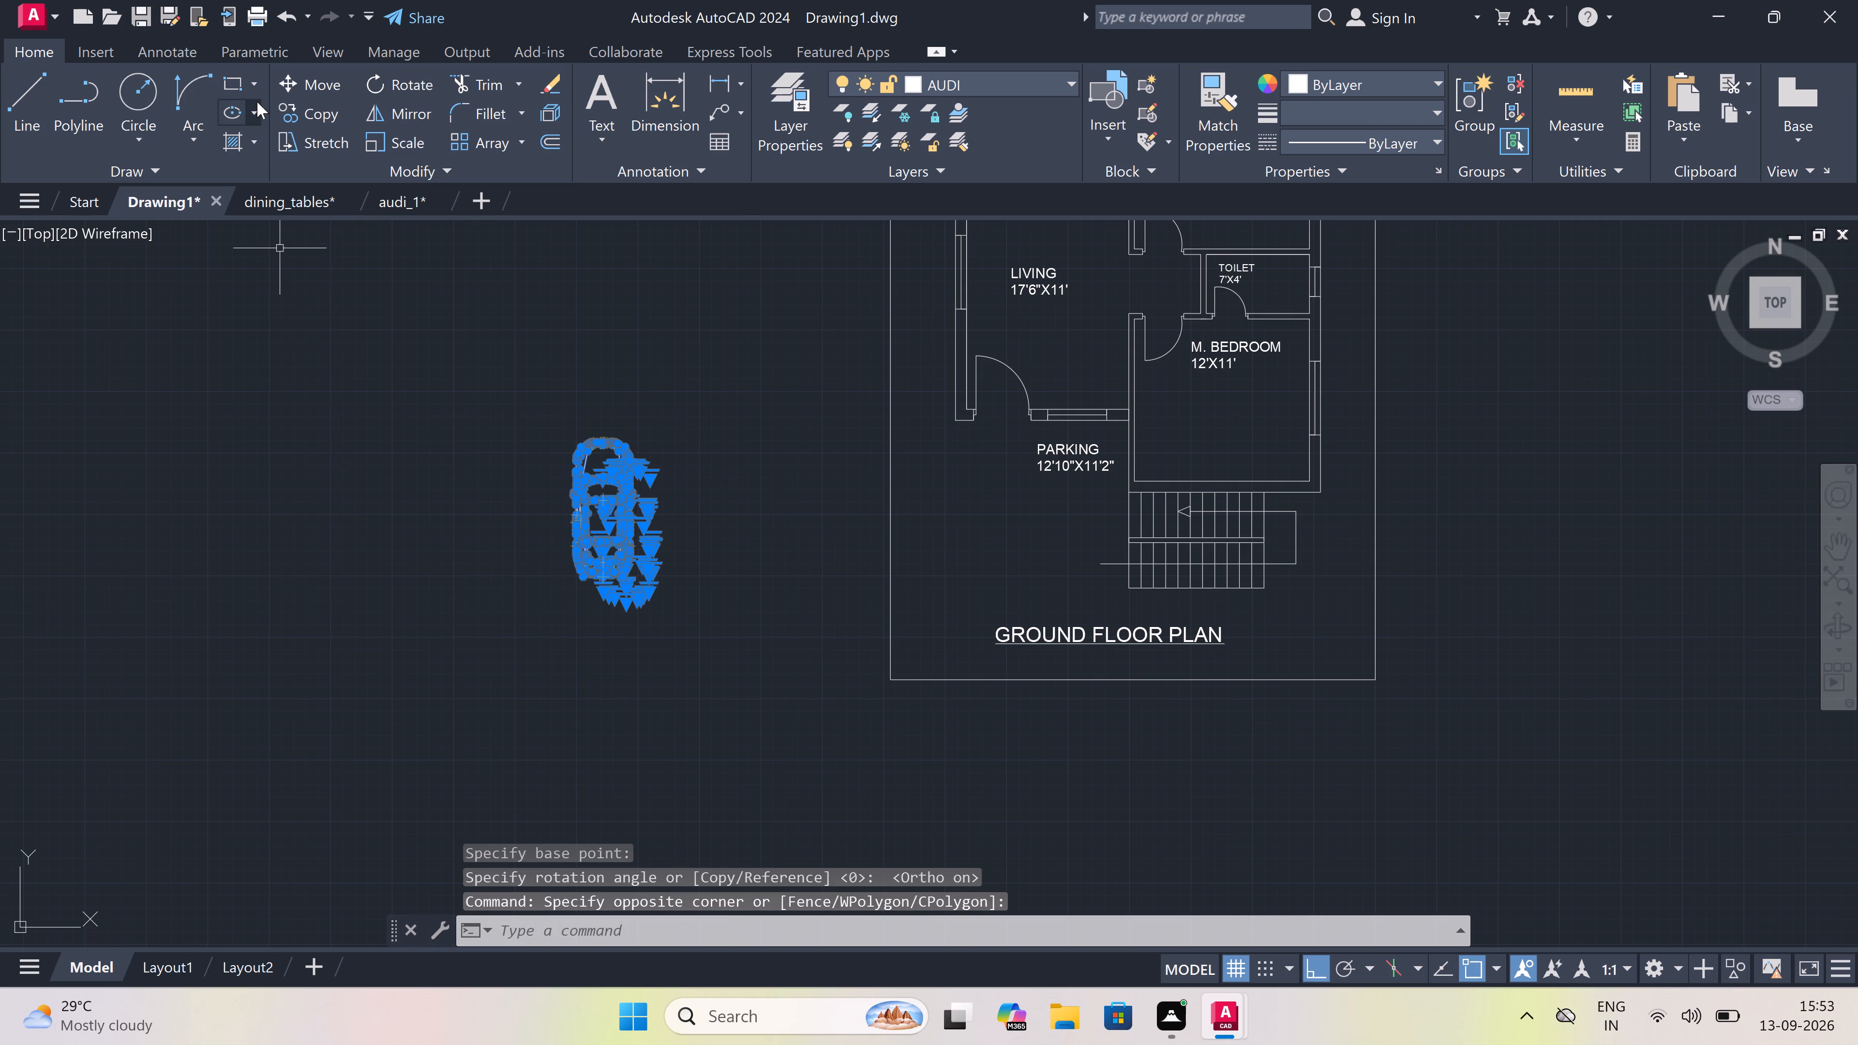
left_click(313, 74)
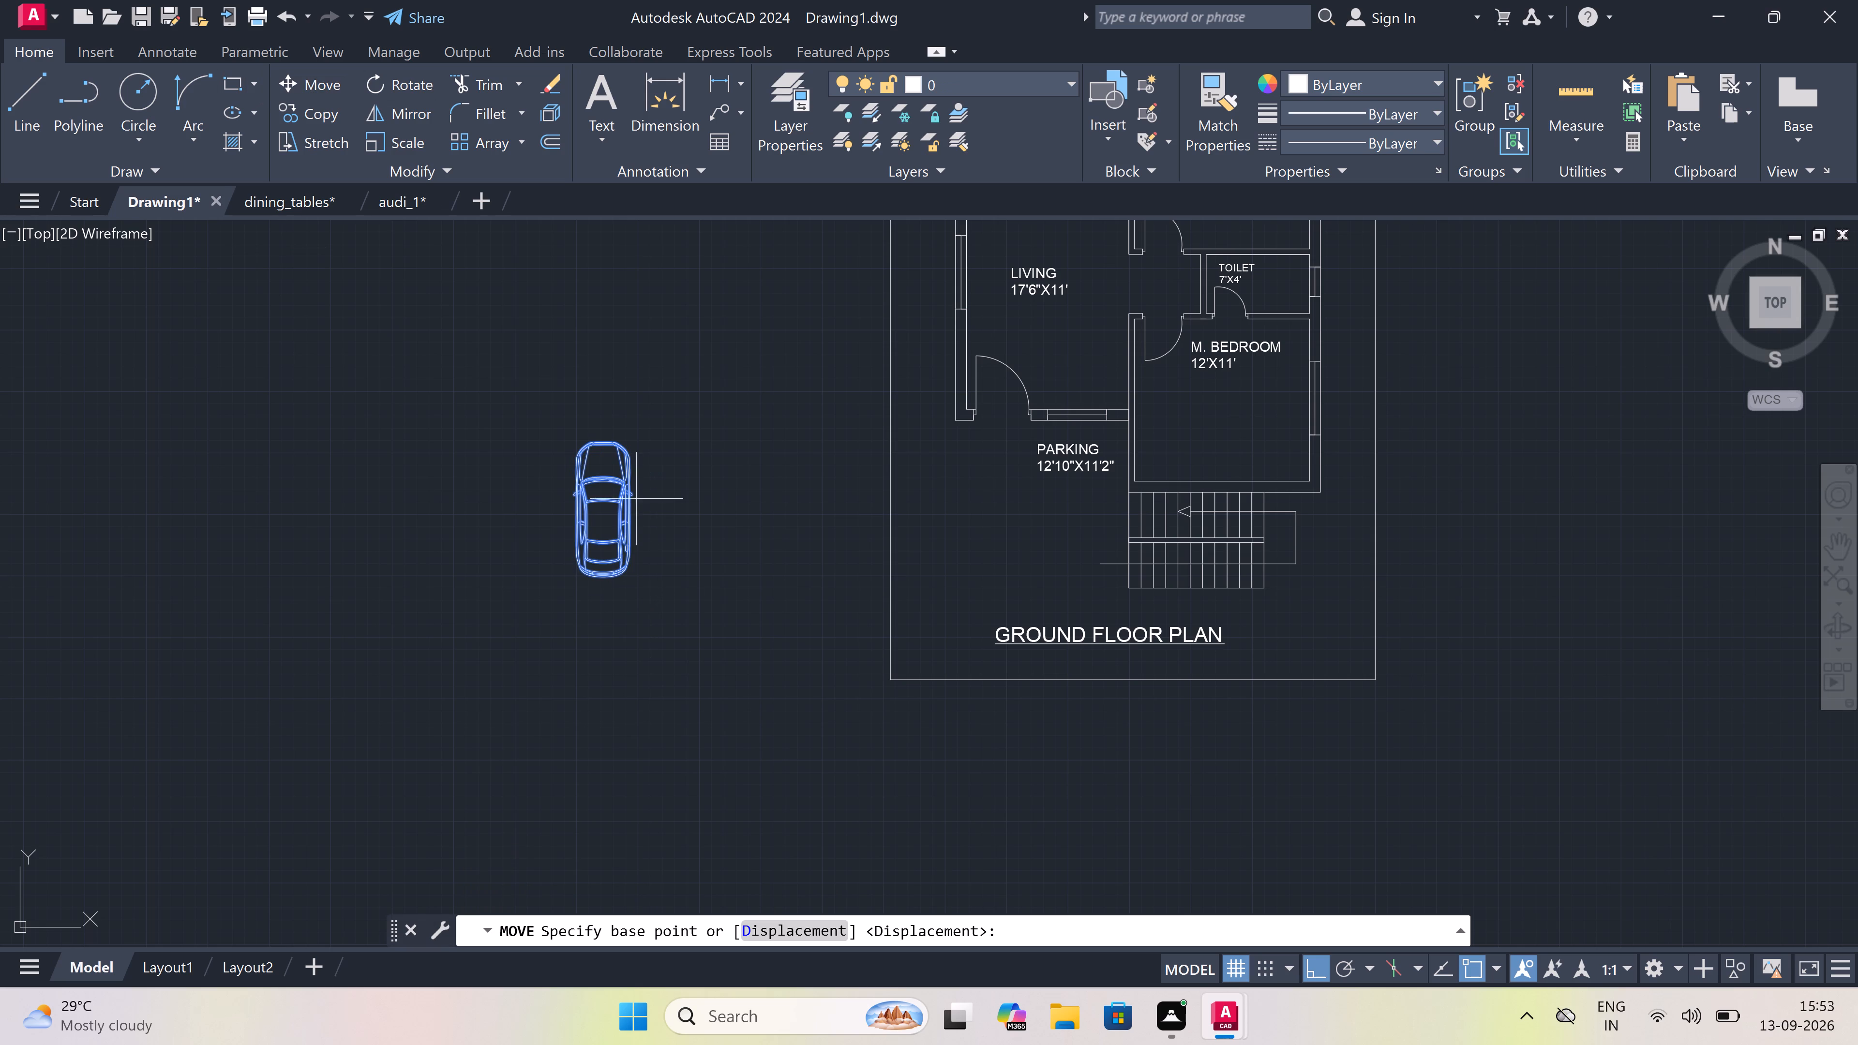
left_click_drag(600, 496, 610, 501)
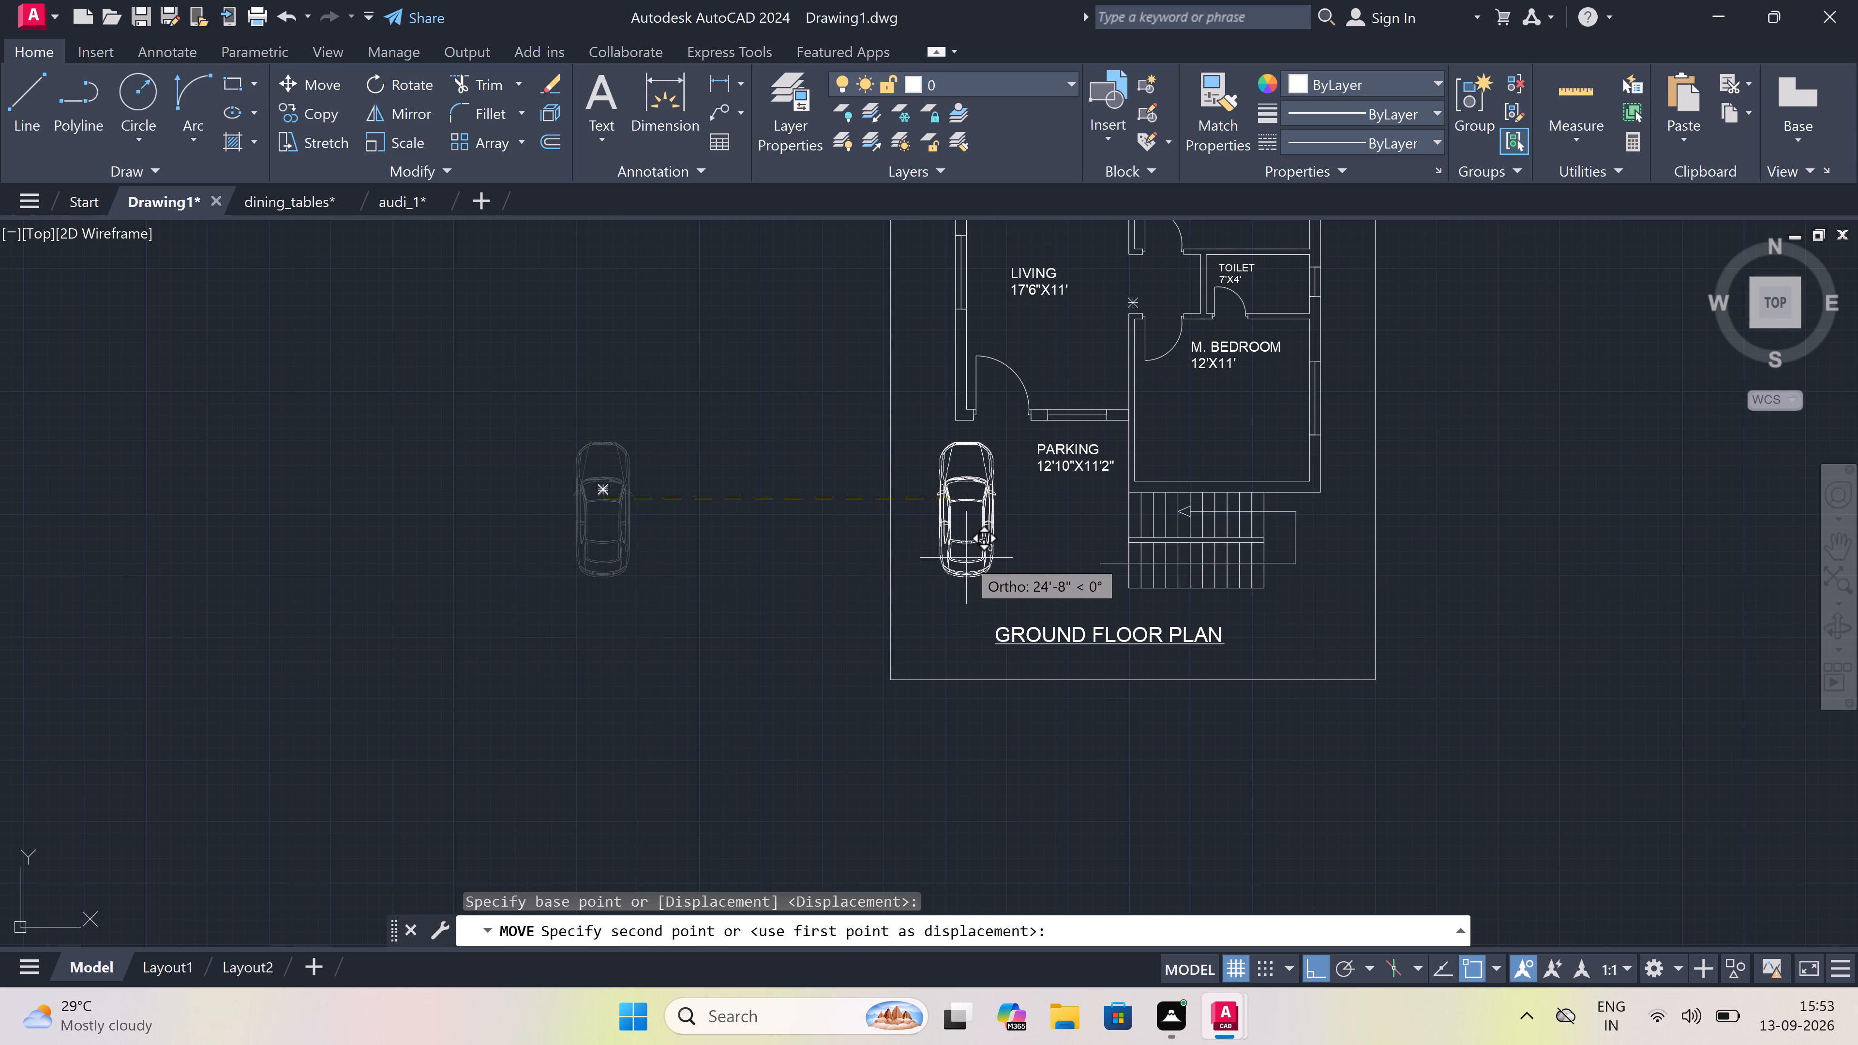
key("F8")
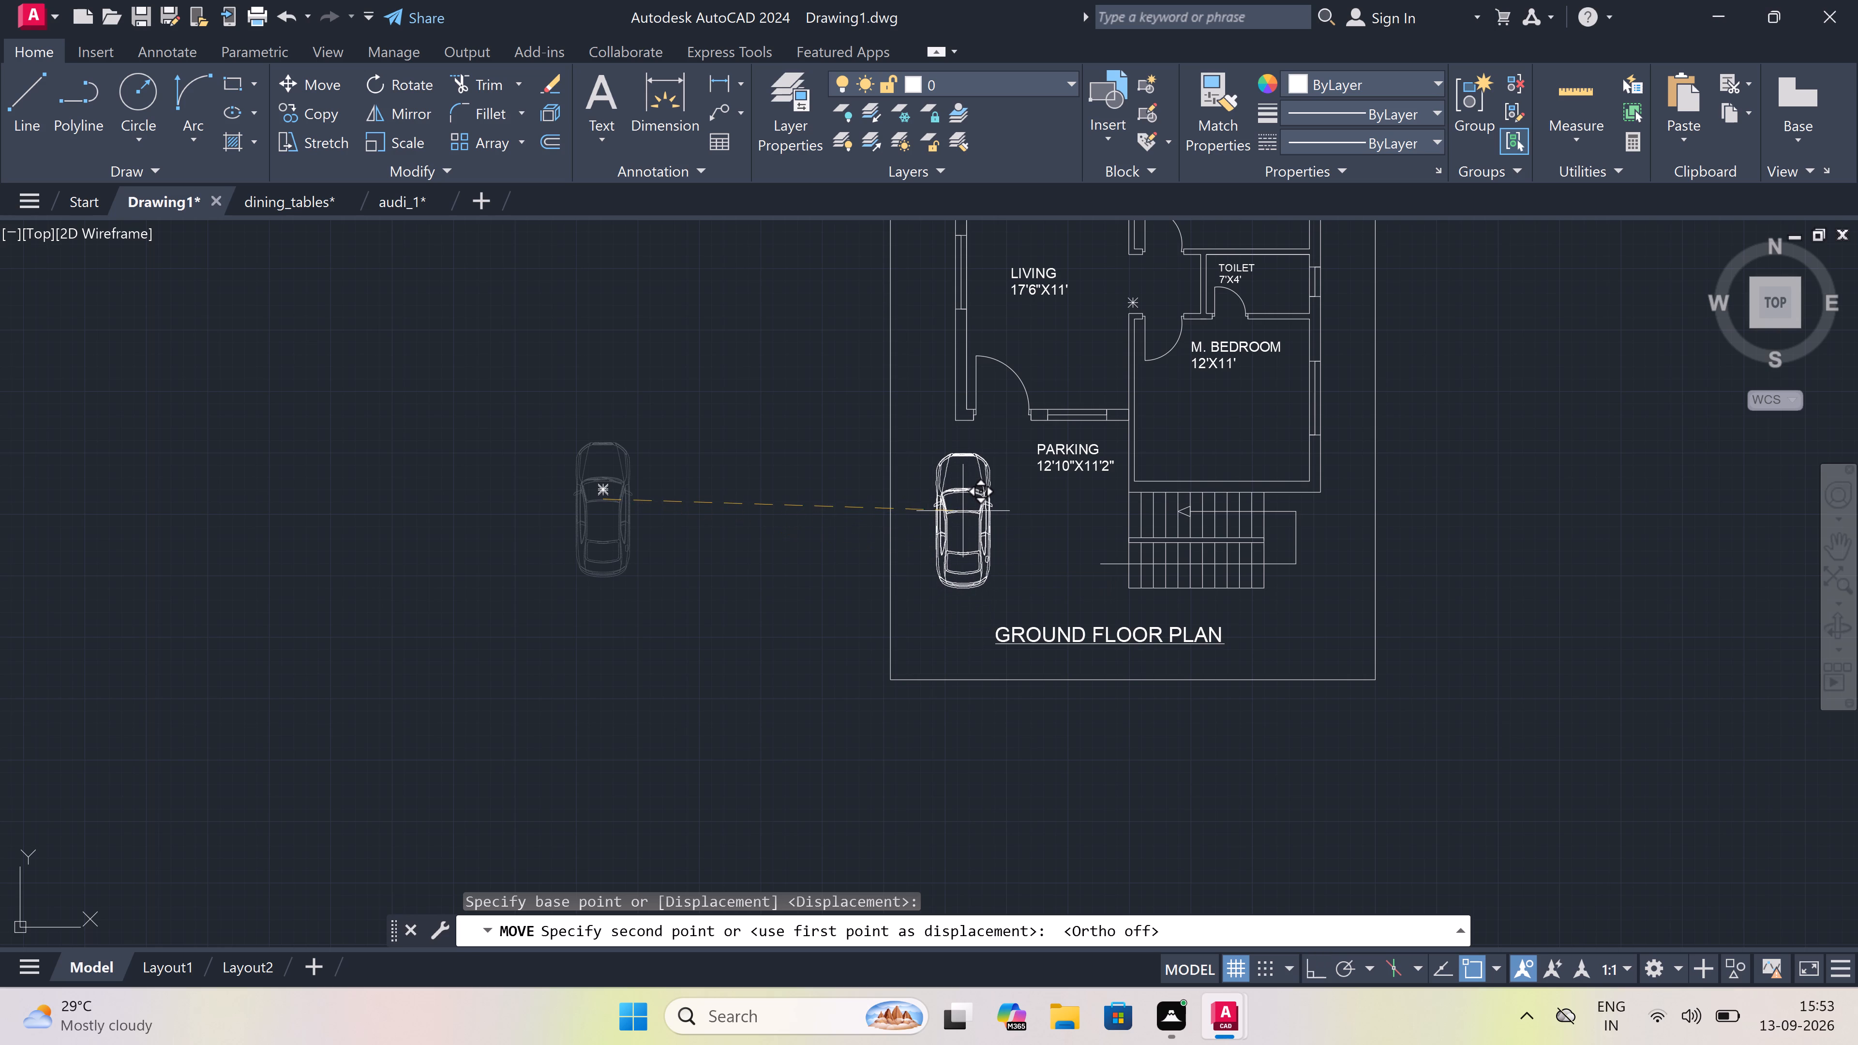
left_click(949, 514)
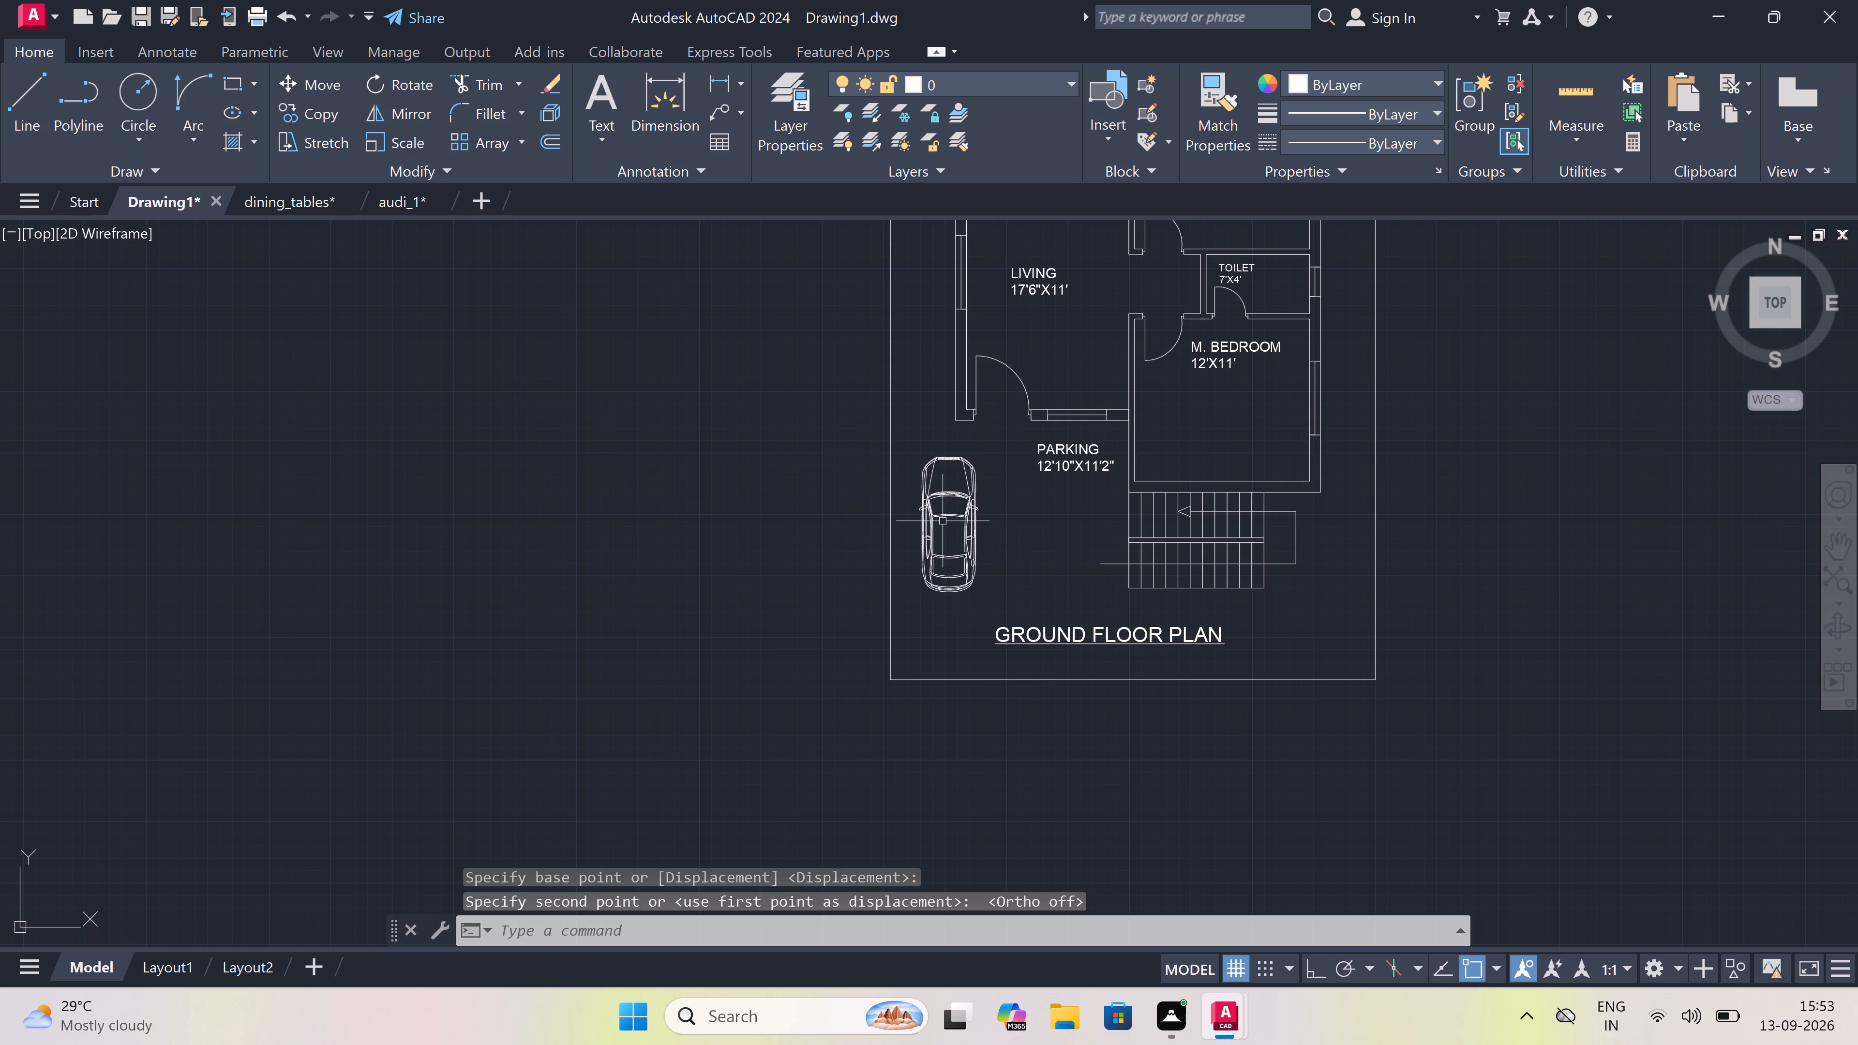
Open the recent drawing living_room_furniture (1).dwg.
scroll(769, 524, "down", 3)
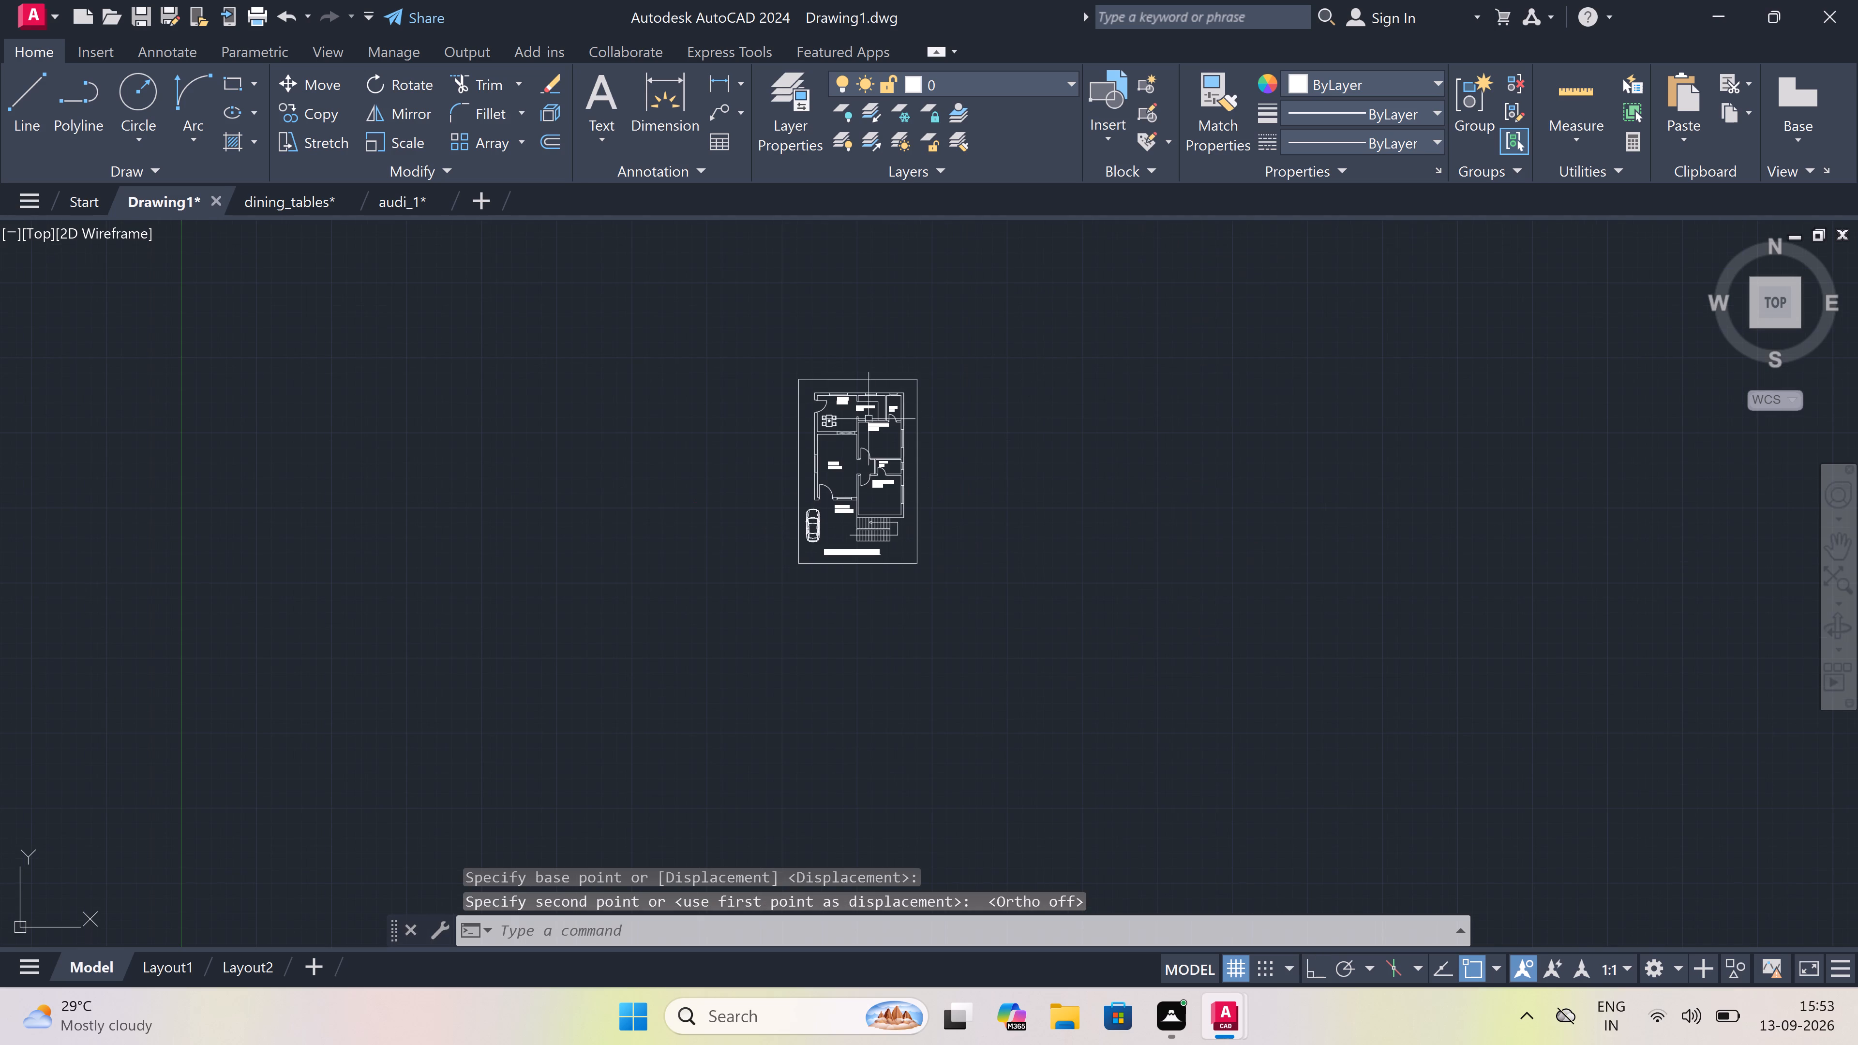
scroll(879, 383, "up", 2)
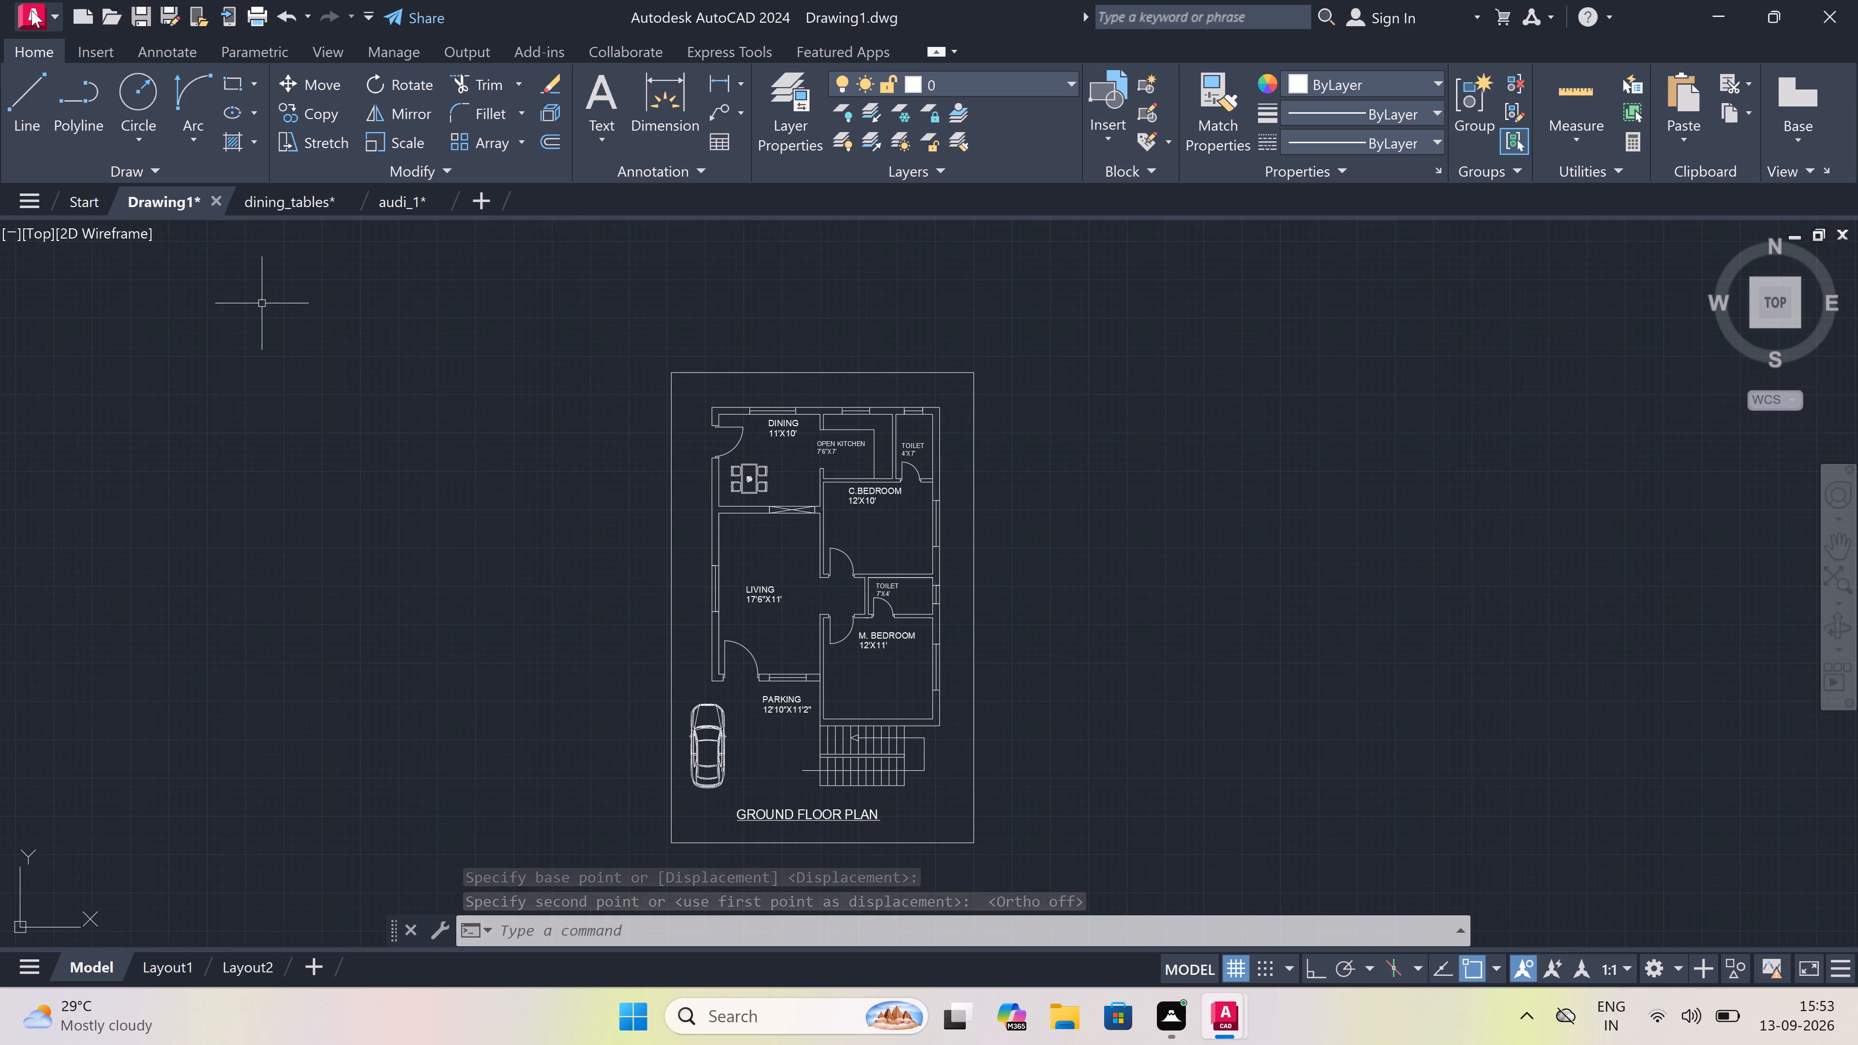
left_click(31, 10)
scroll(279, 329, "down", 1)
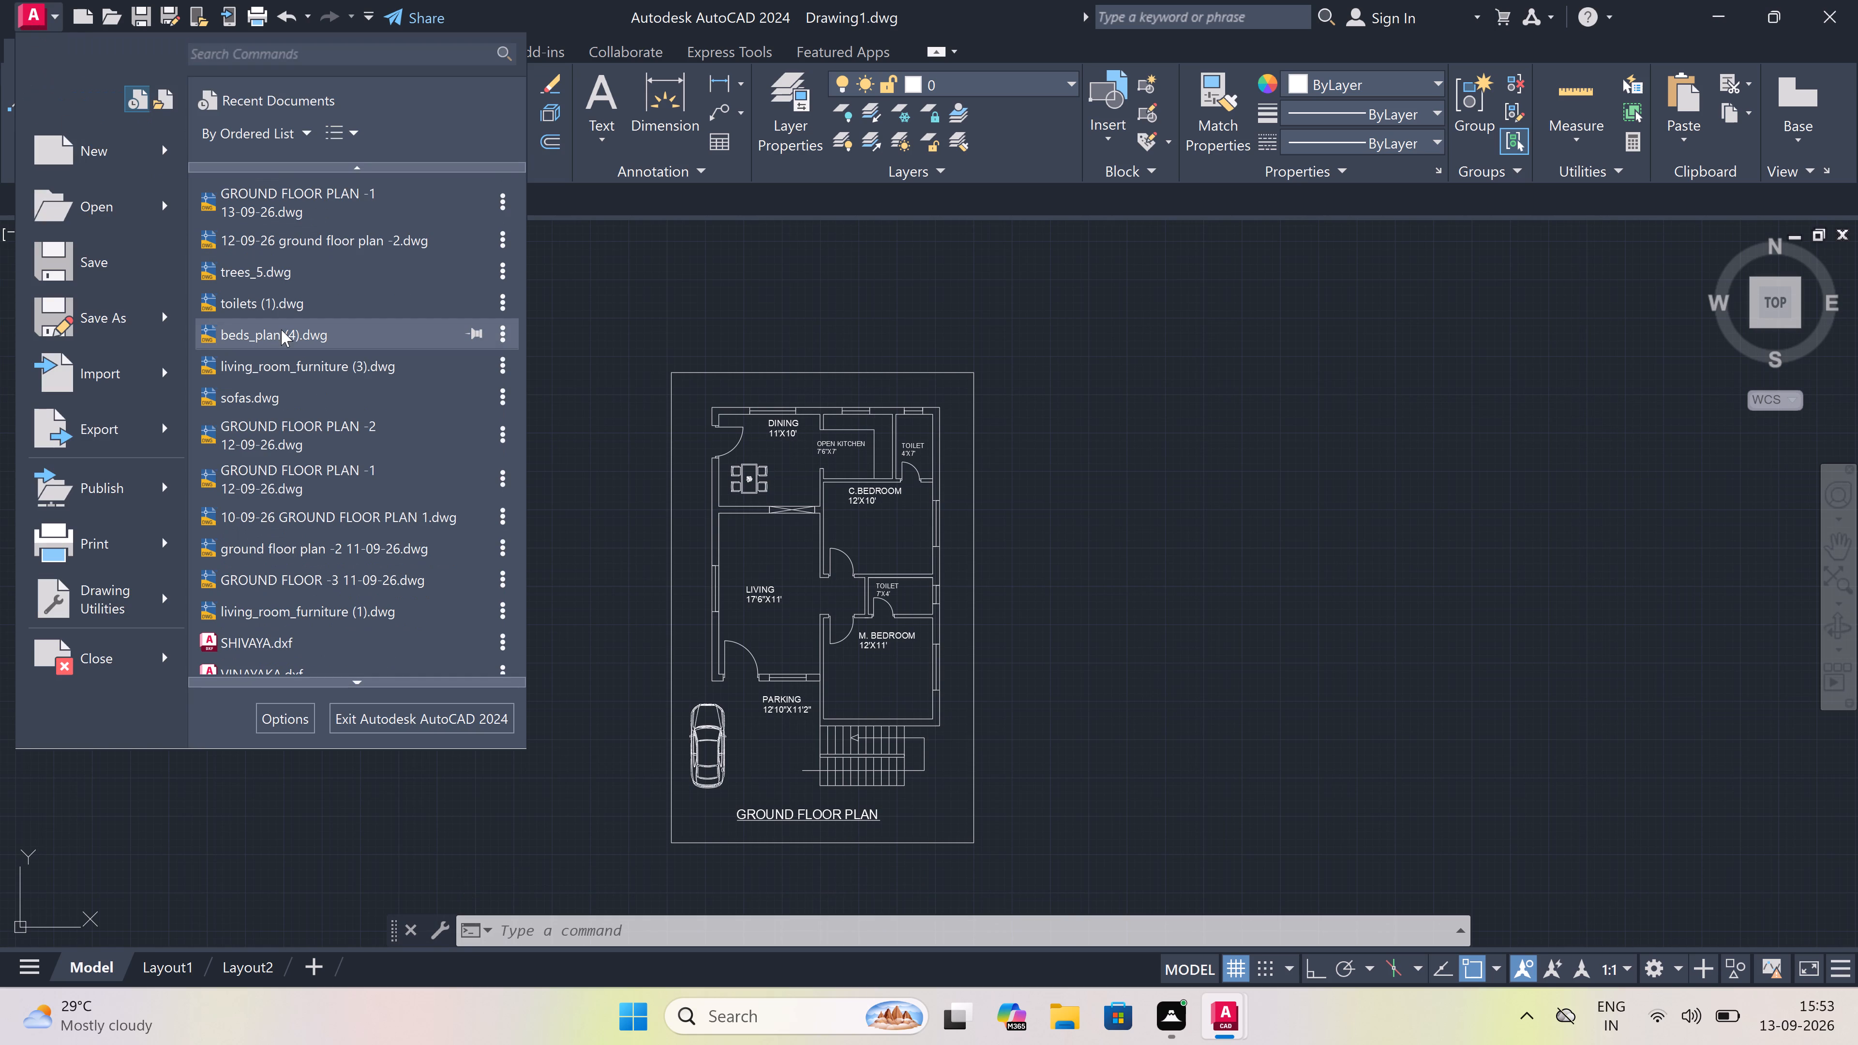
scroll(284, 333, "down", 1)
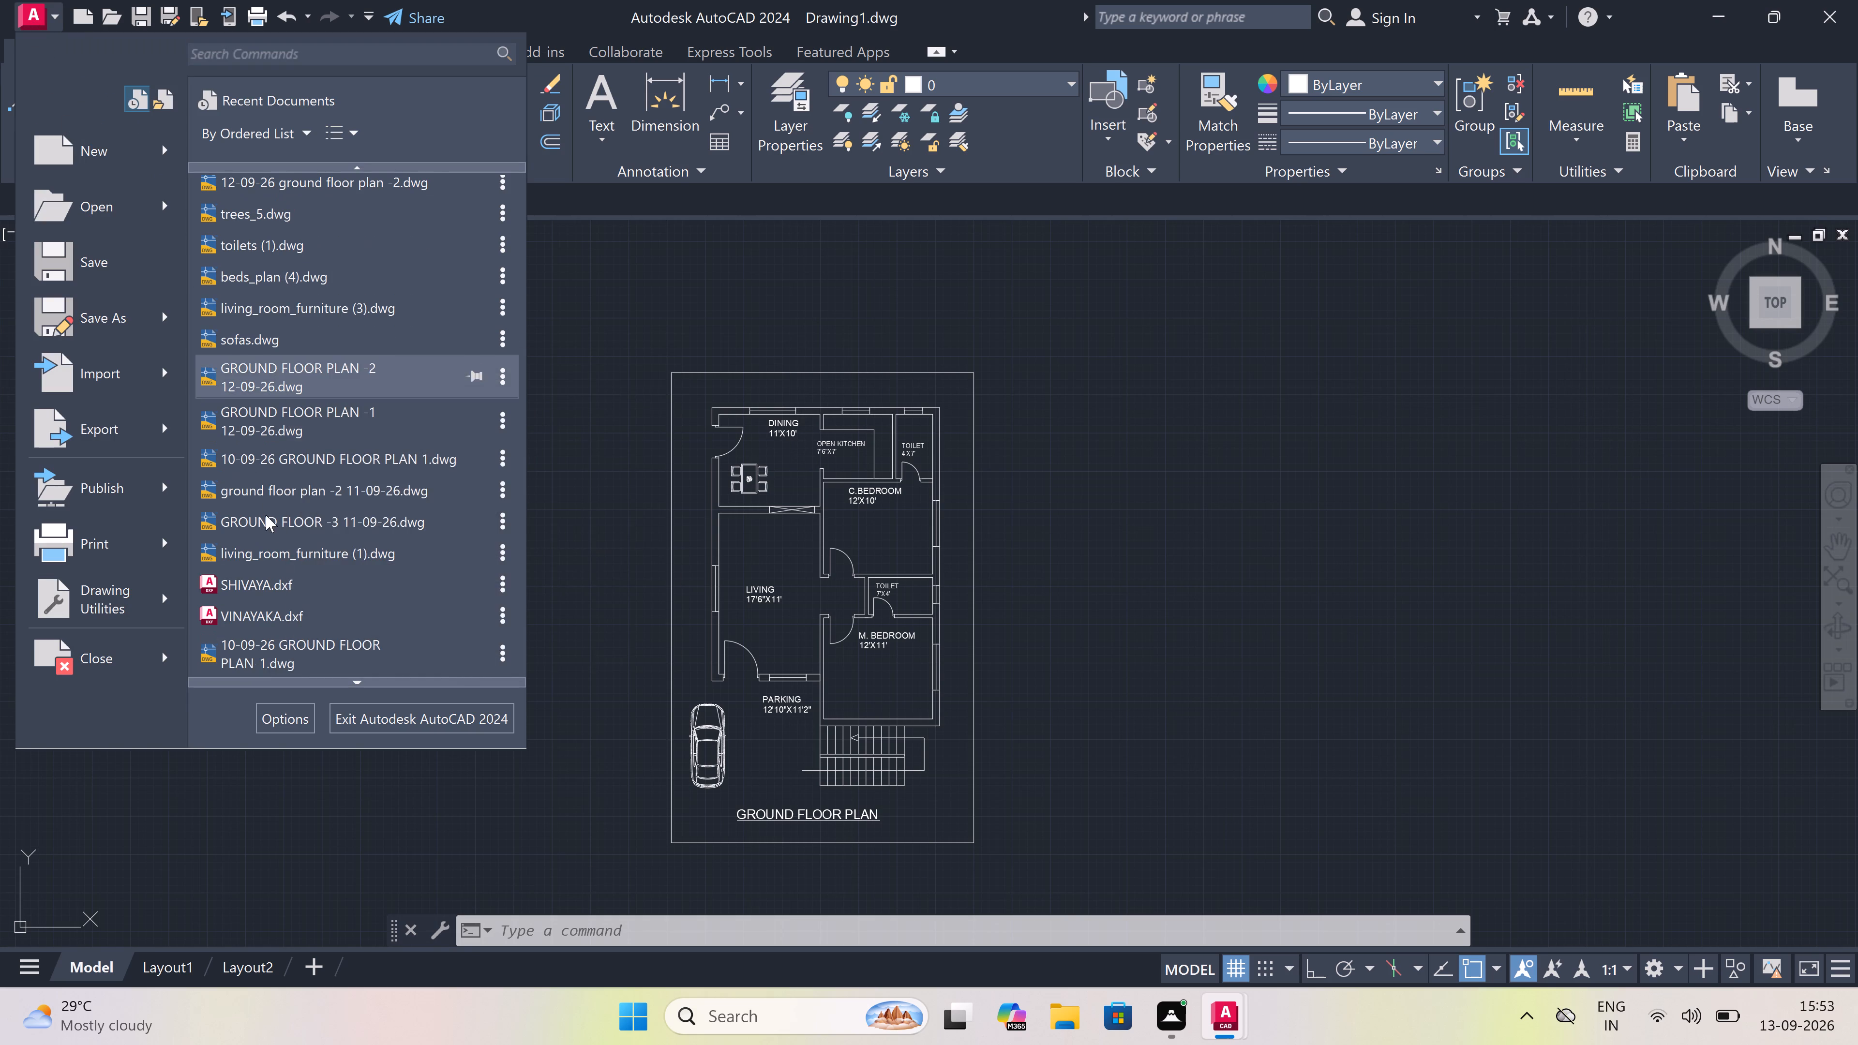
scroll(270, 521, "down", 1)
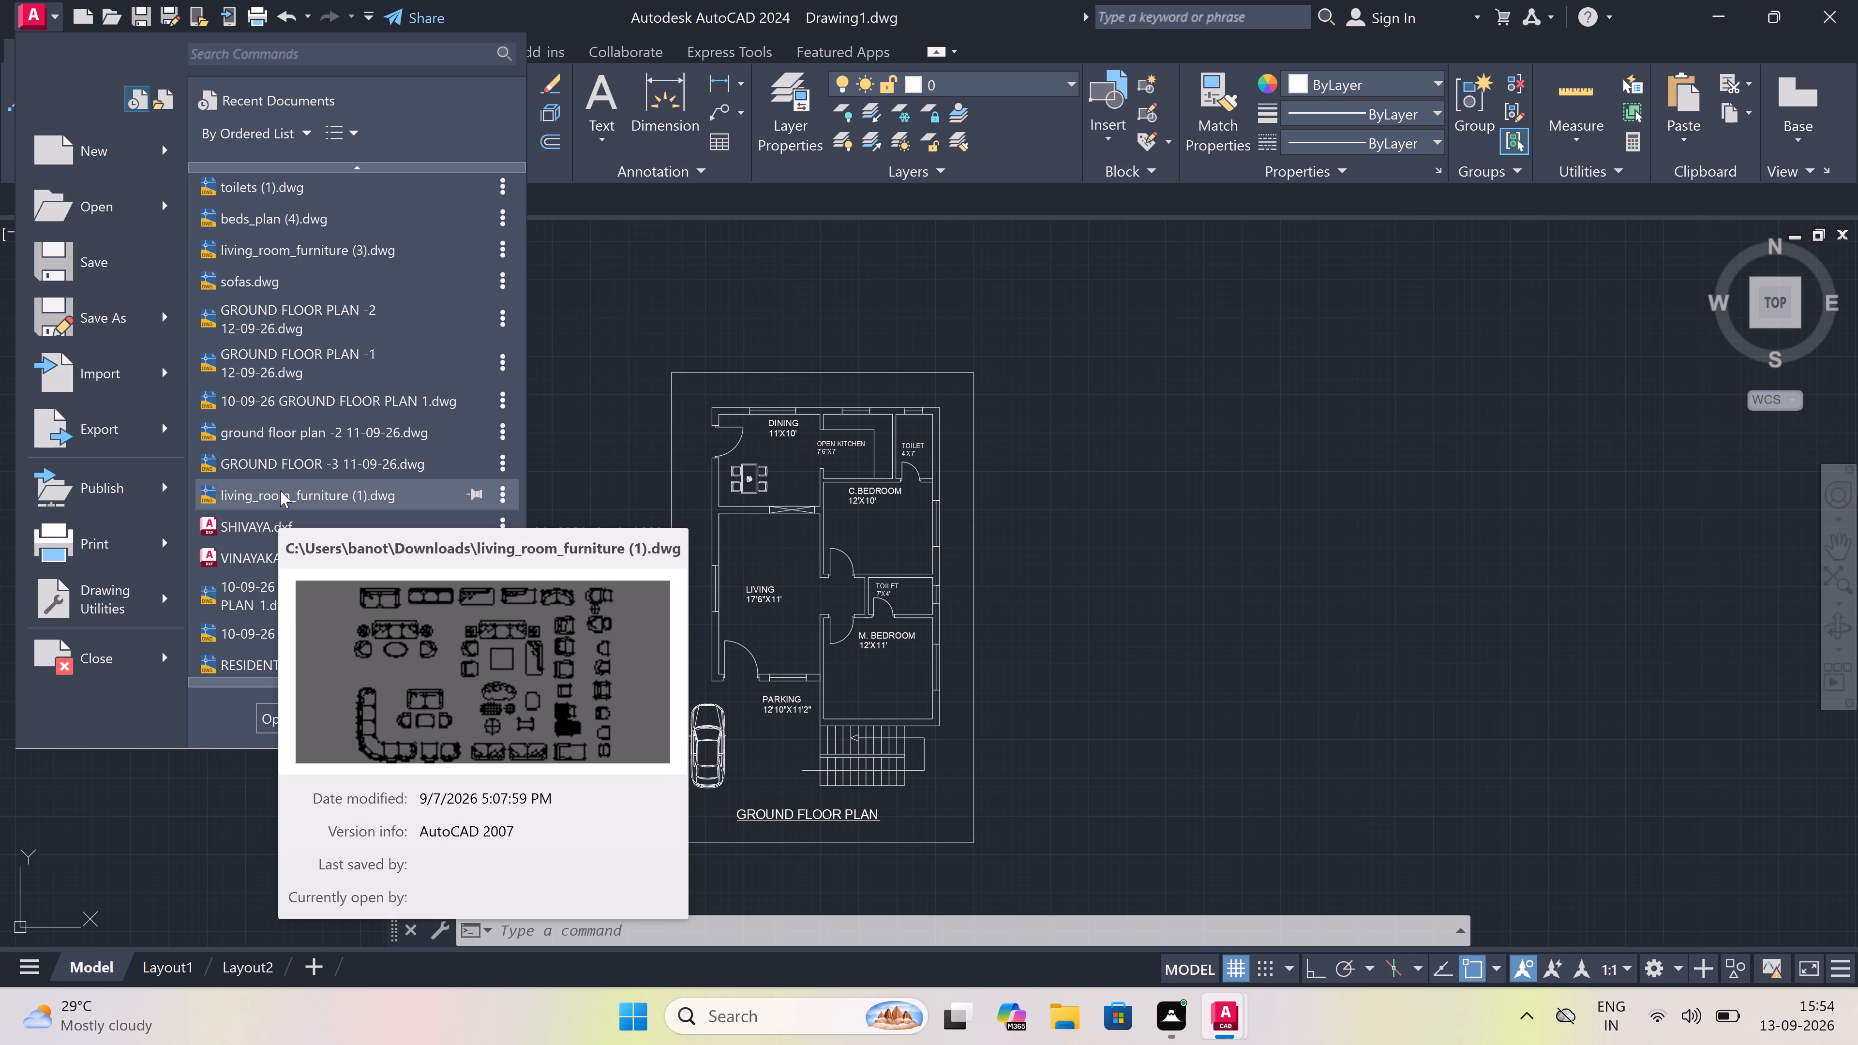
double_click(280, 491)
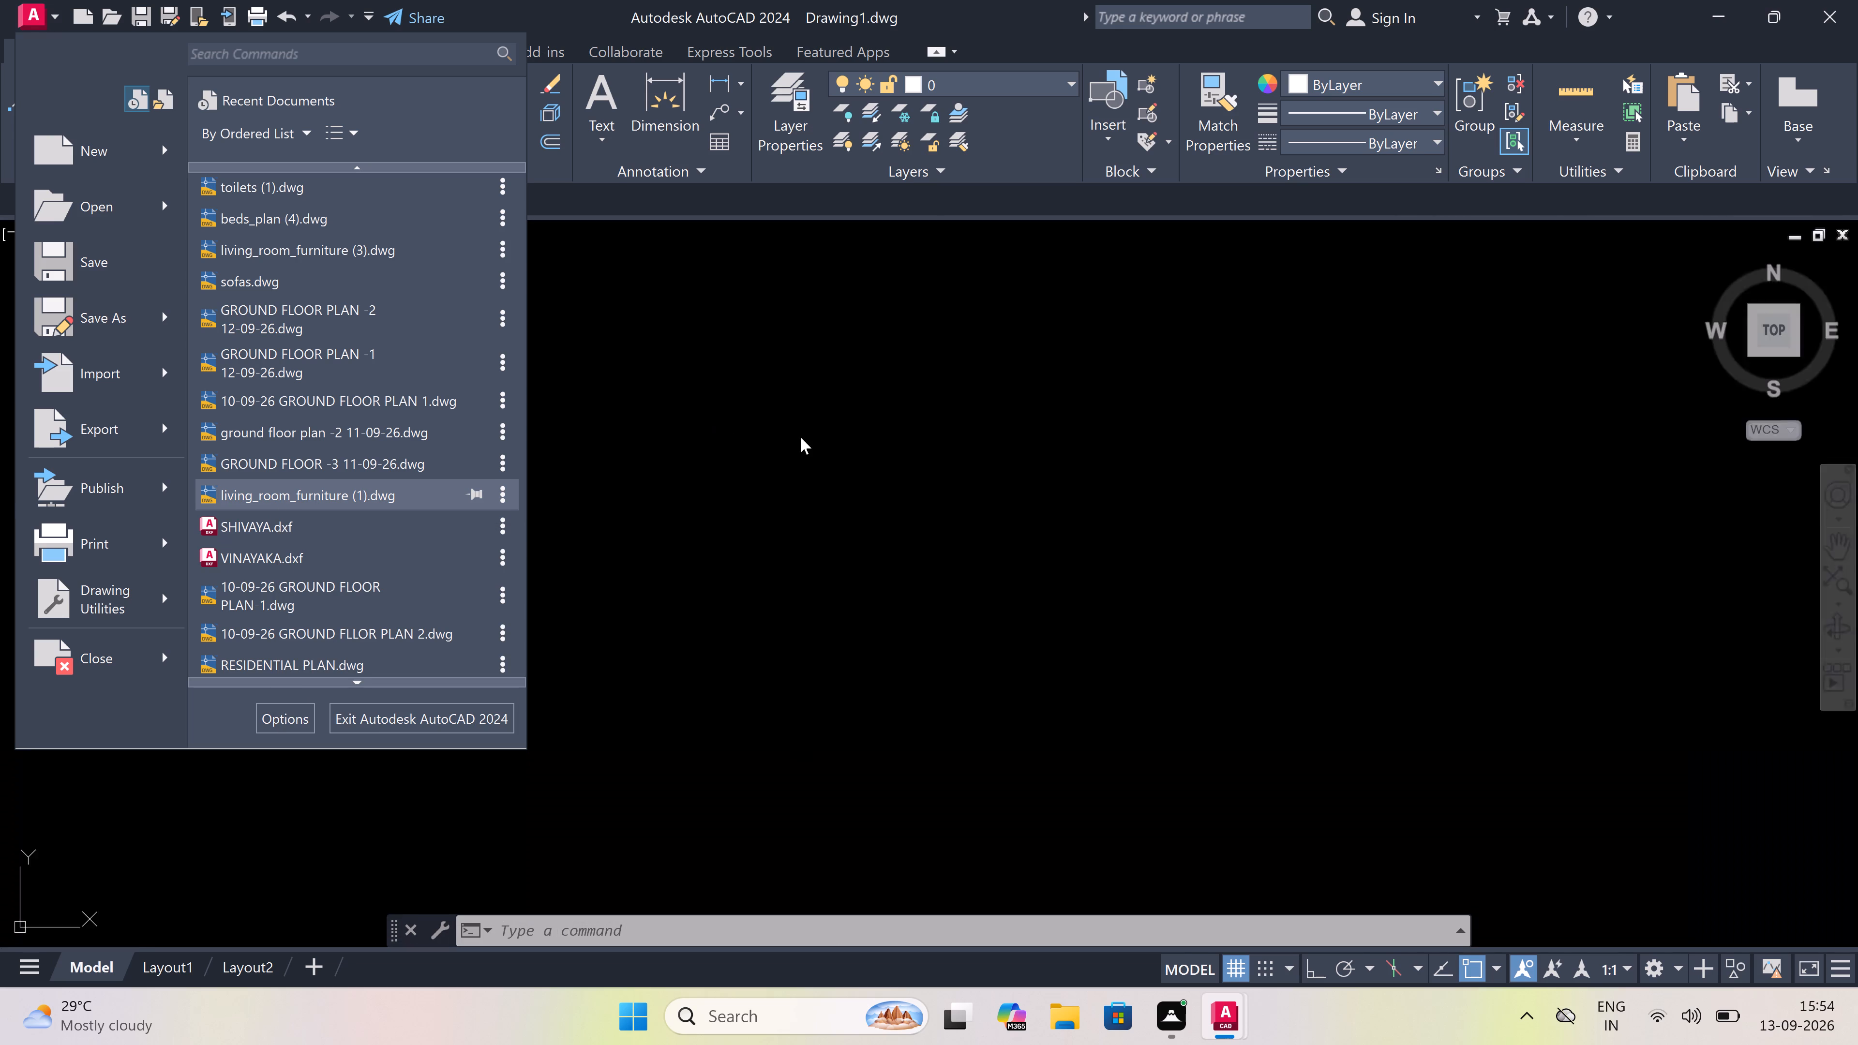
scroll(810, 439, "down", 3)
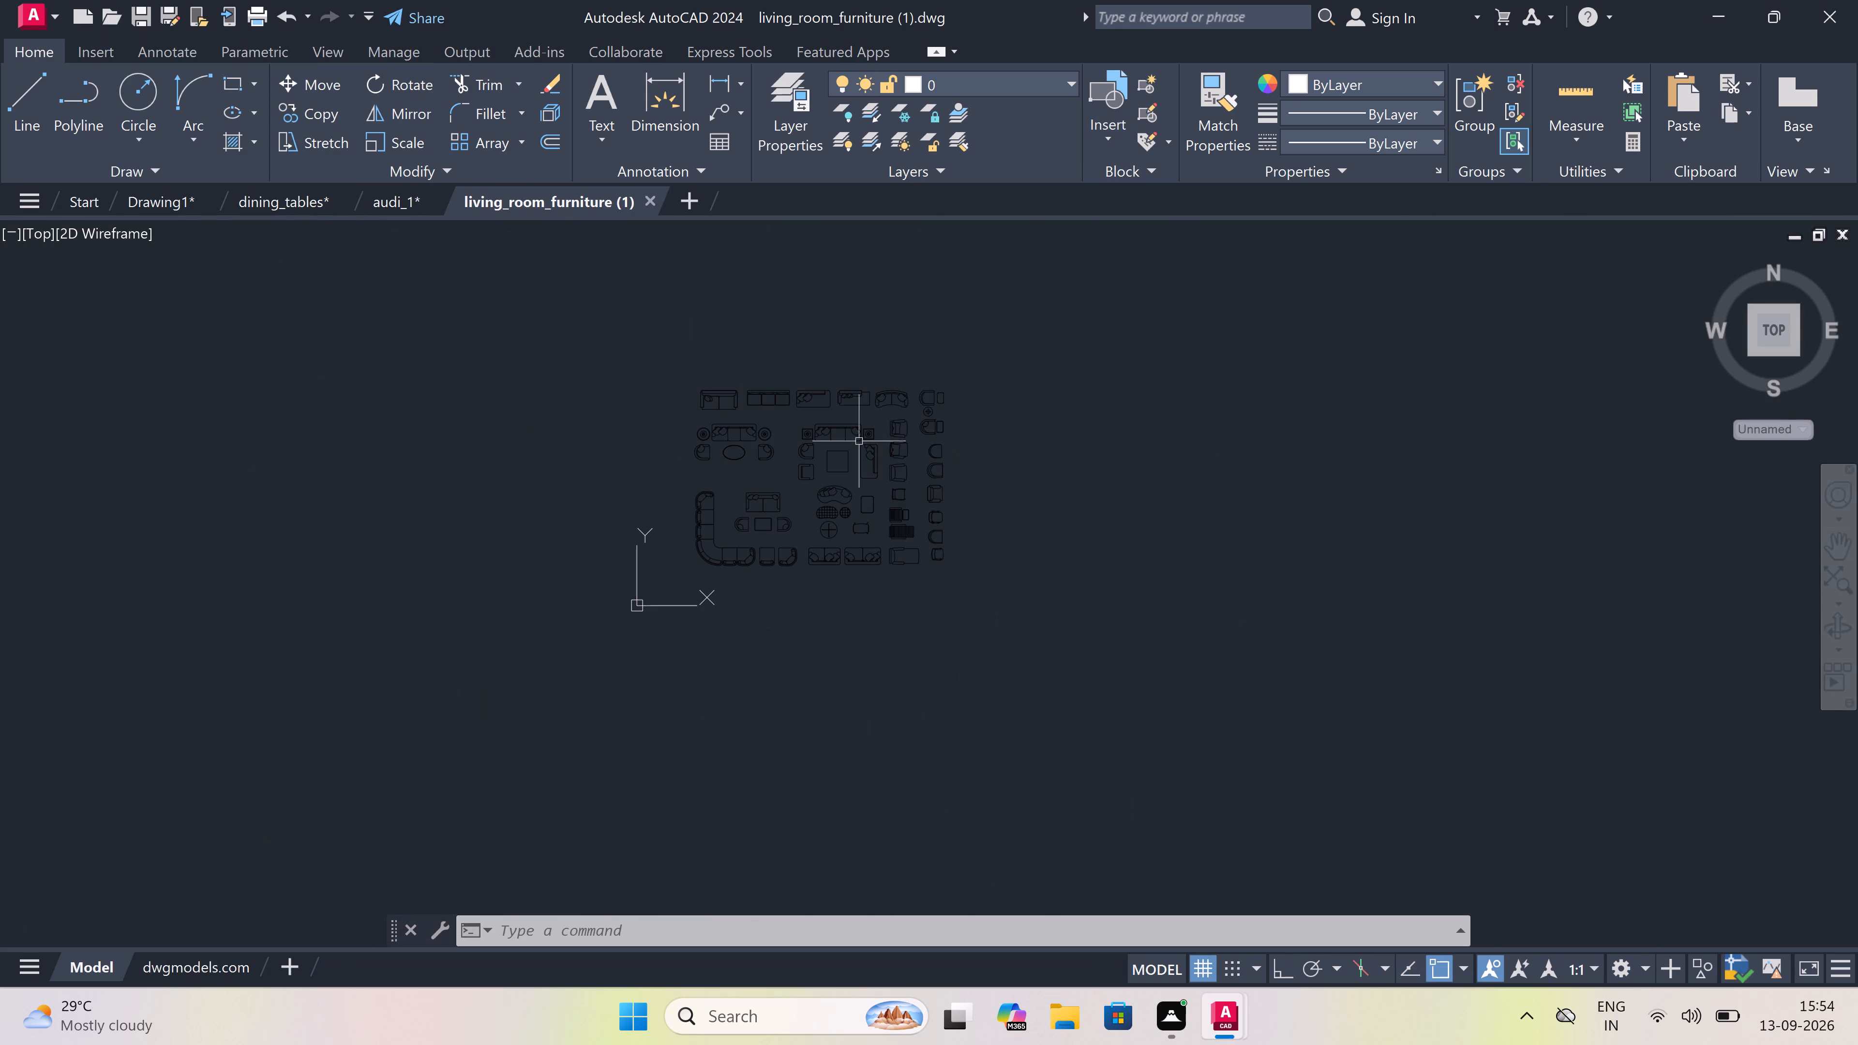
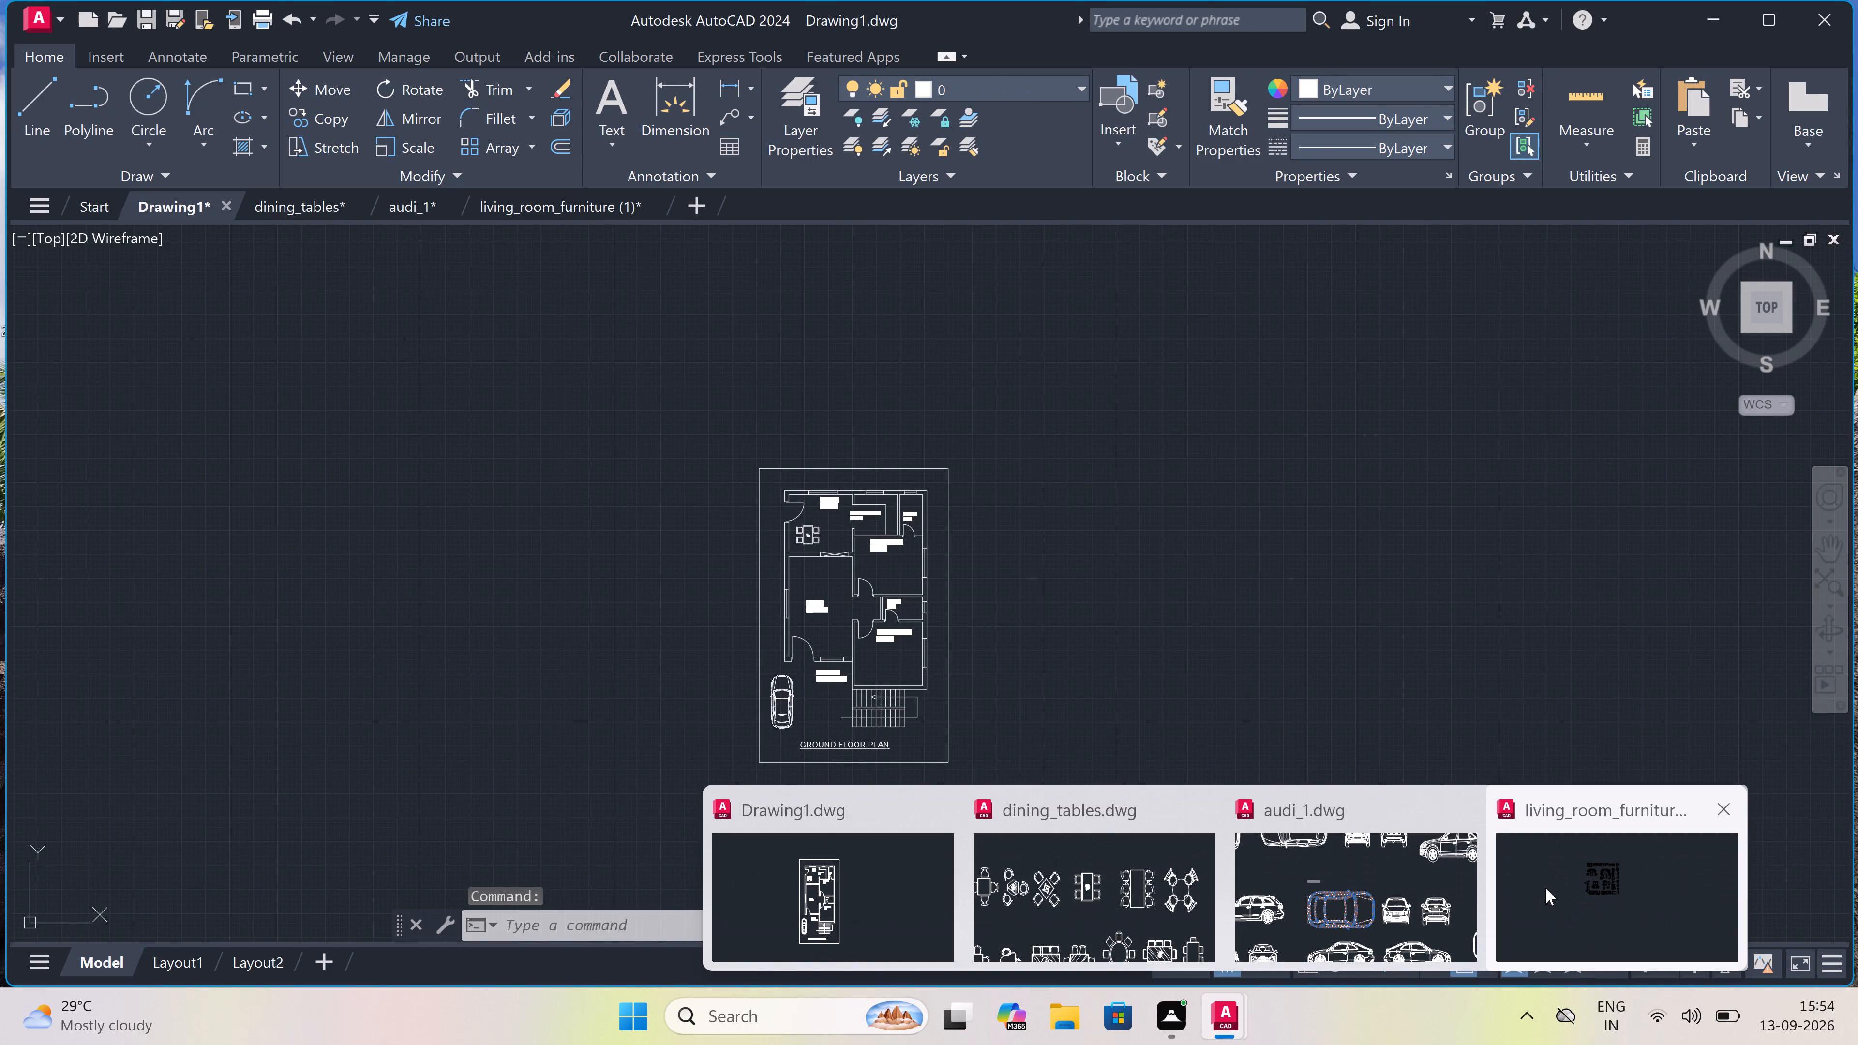
Switch to the living_room_furniture drawing and set the colour of all furniture objects to ByLayer.
double_click(1545, 888)
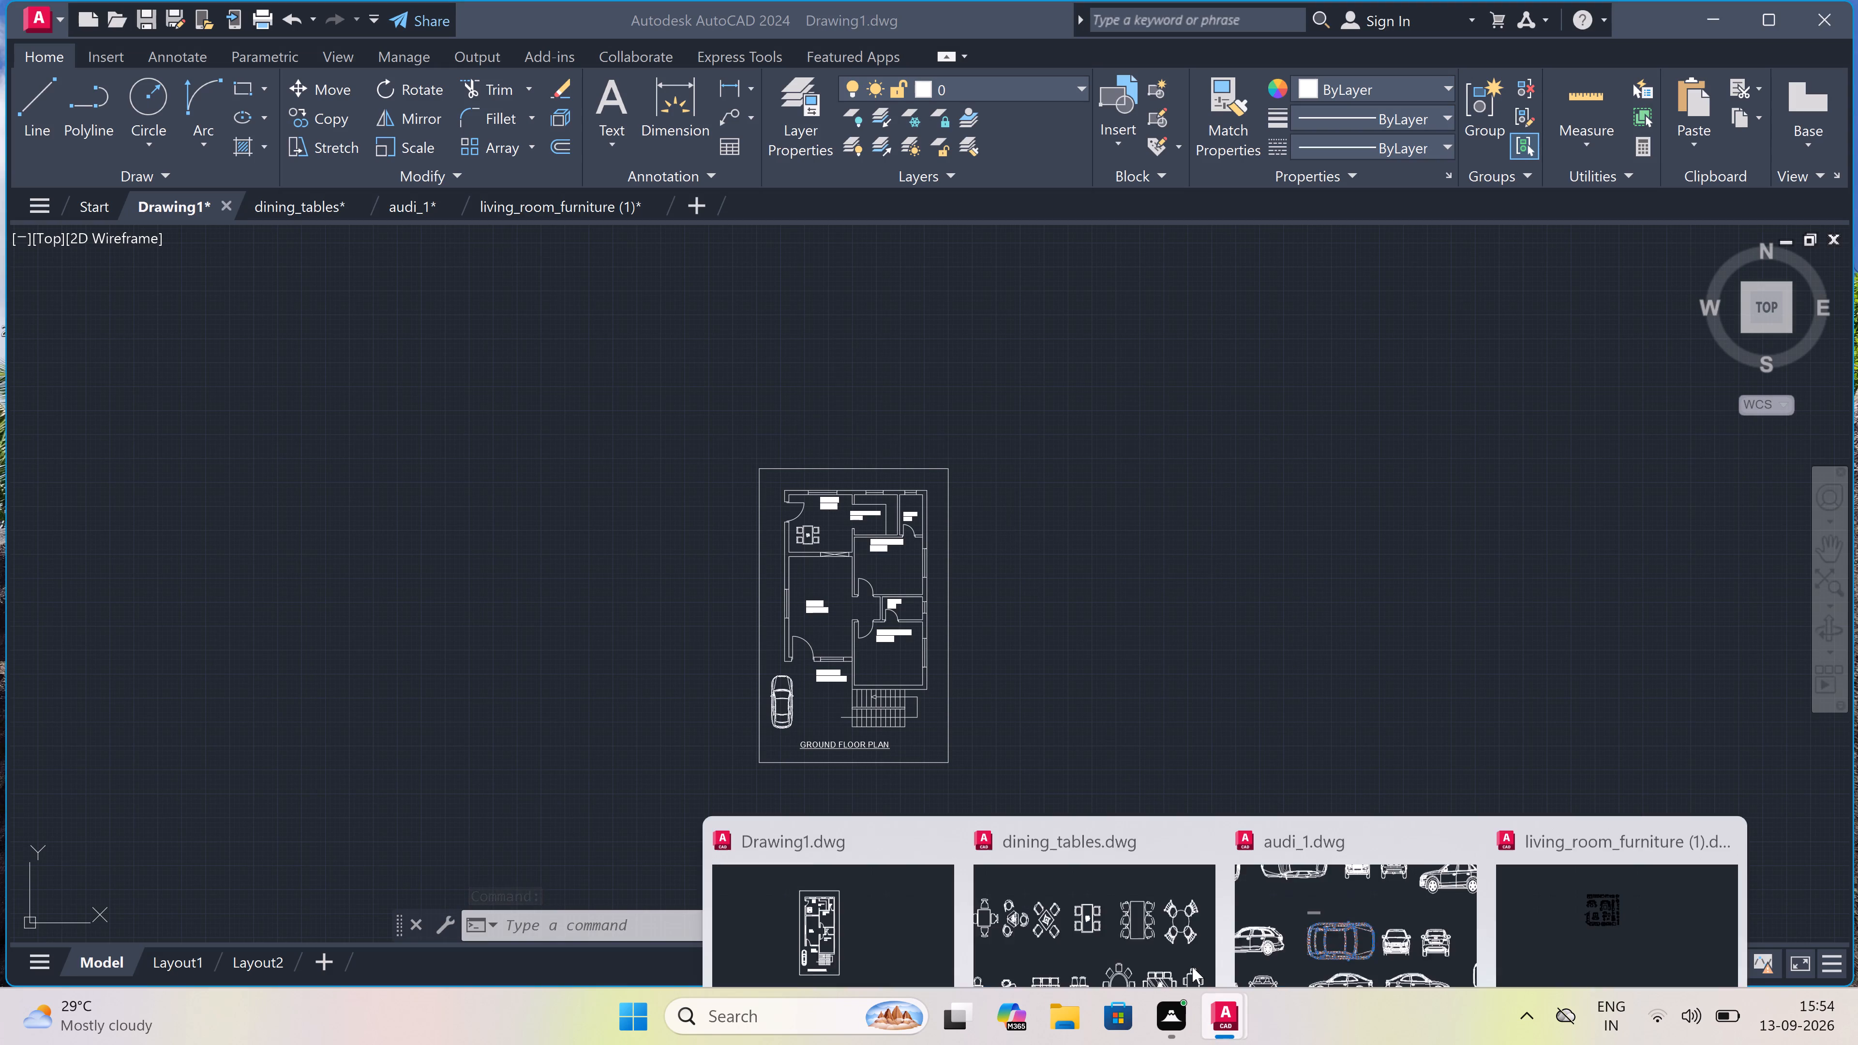
left_click(1517, 912)
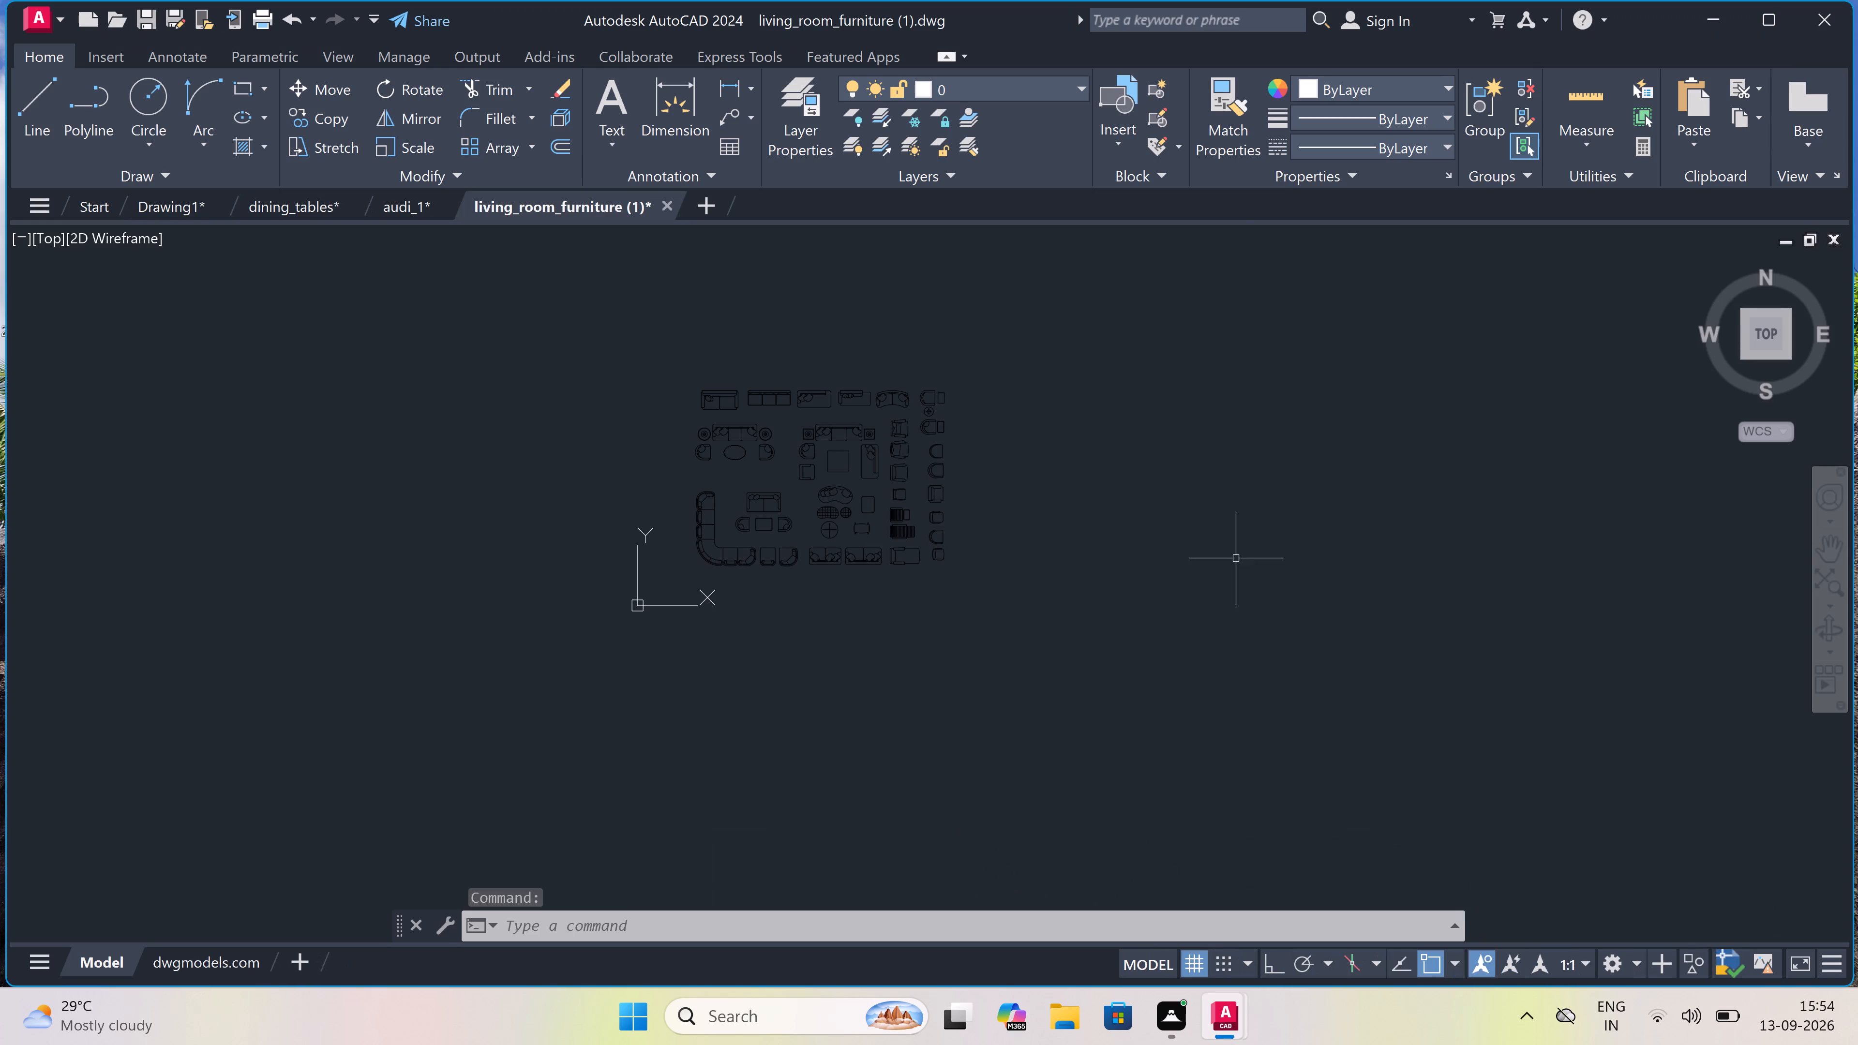
left_click_drag(1107, 343, 957, 448)
left_click_drag(275, 754, 288, 746)
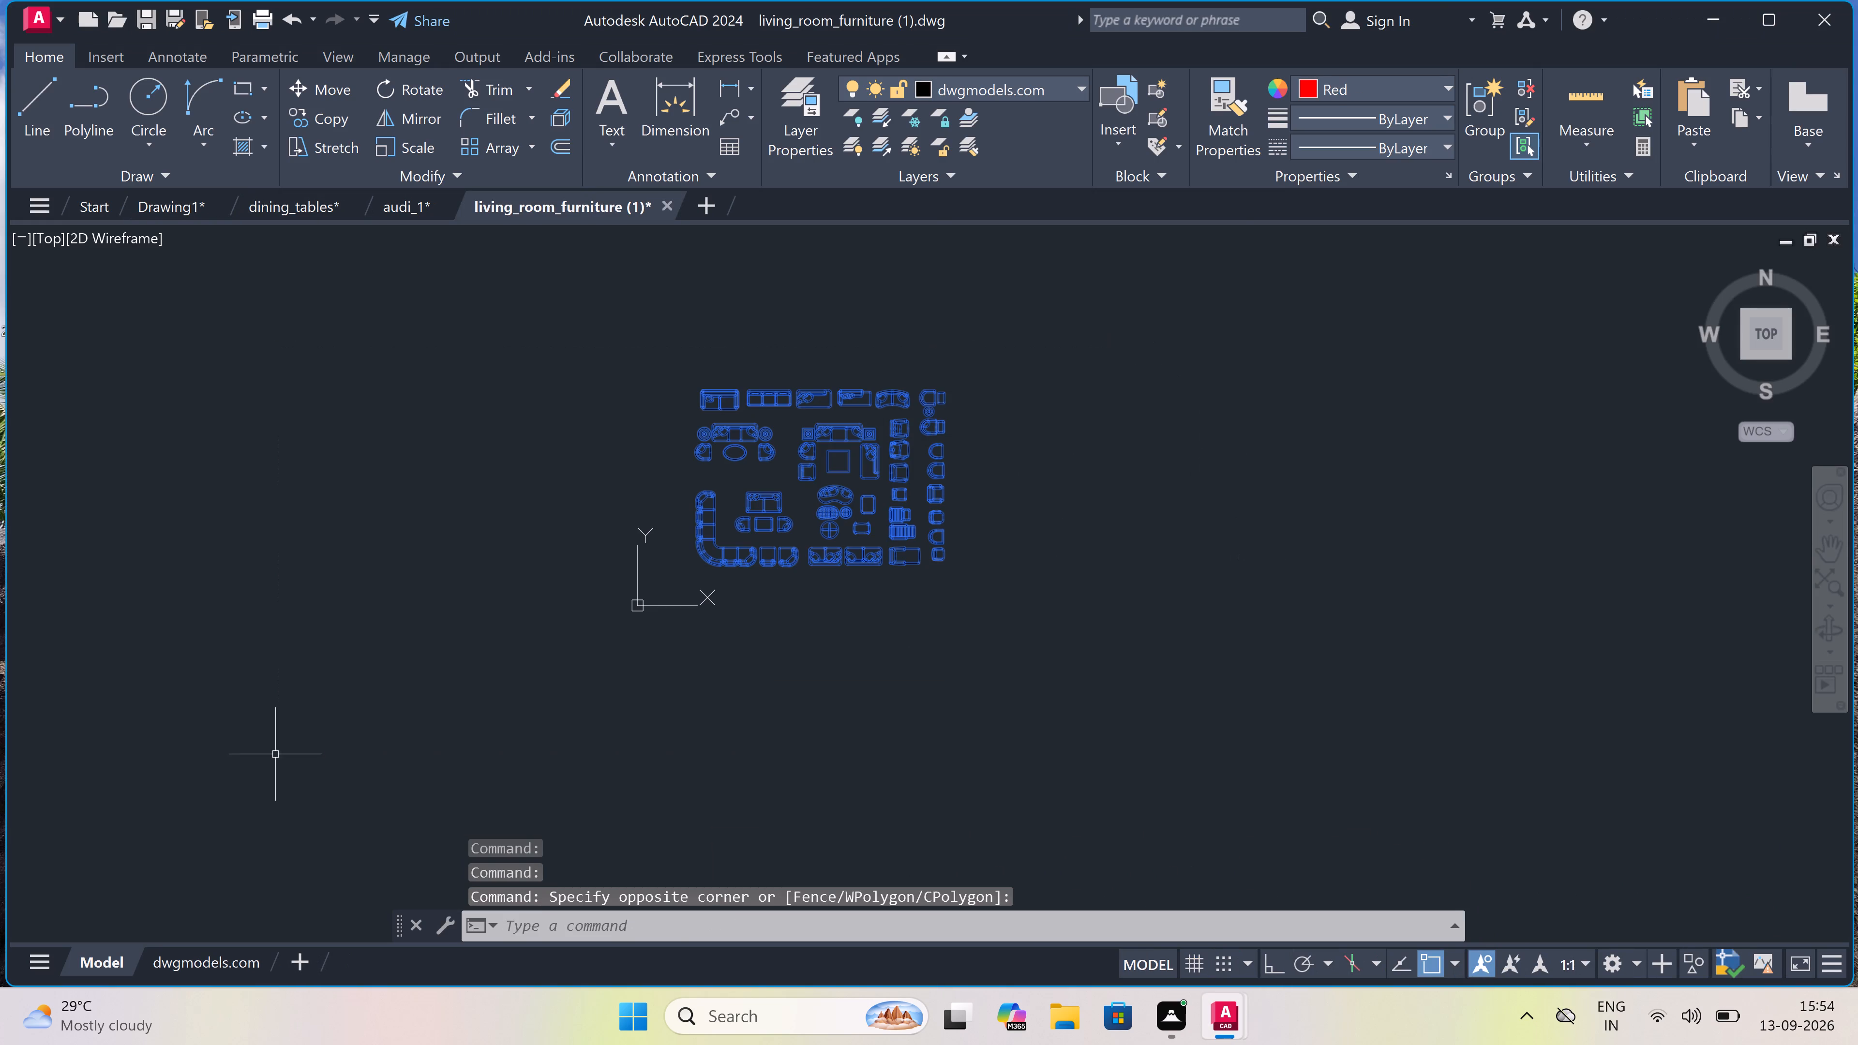
left_click(1399, 81)
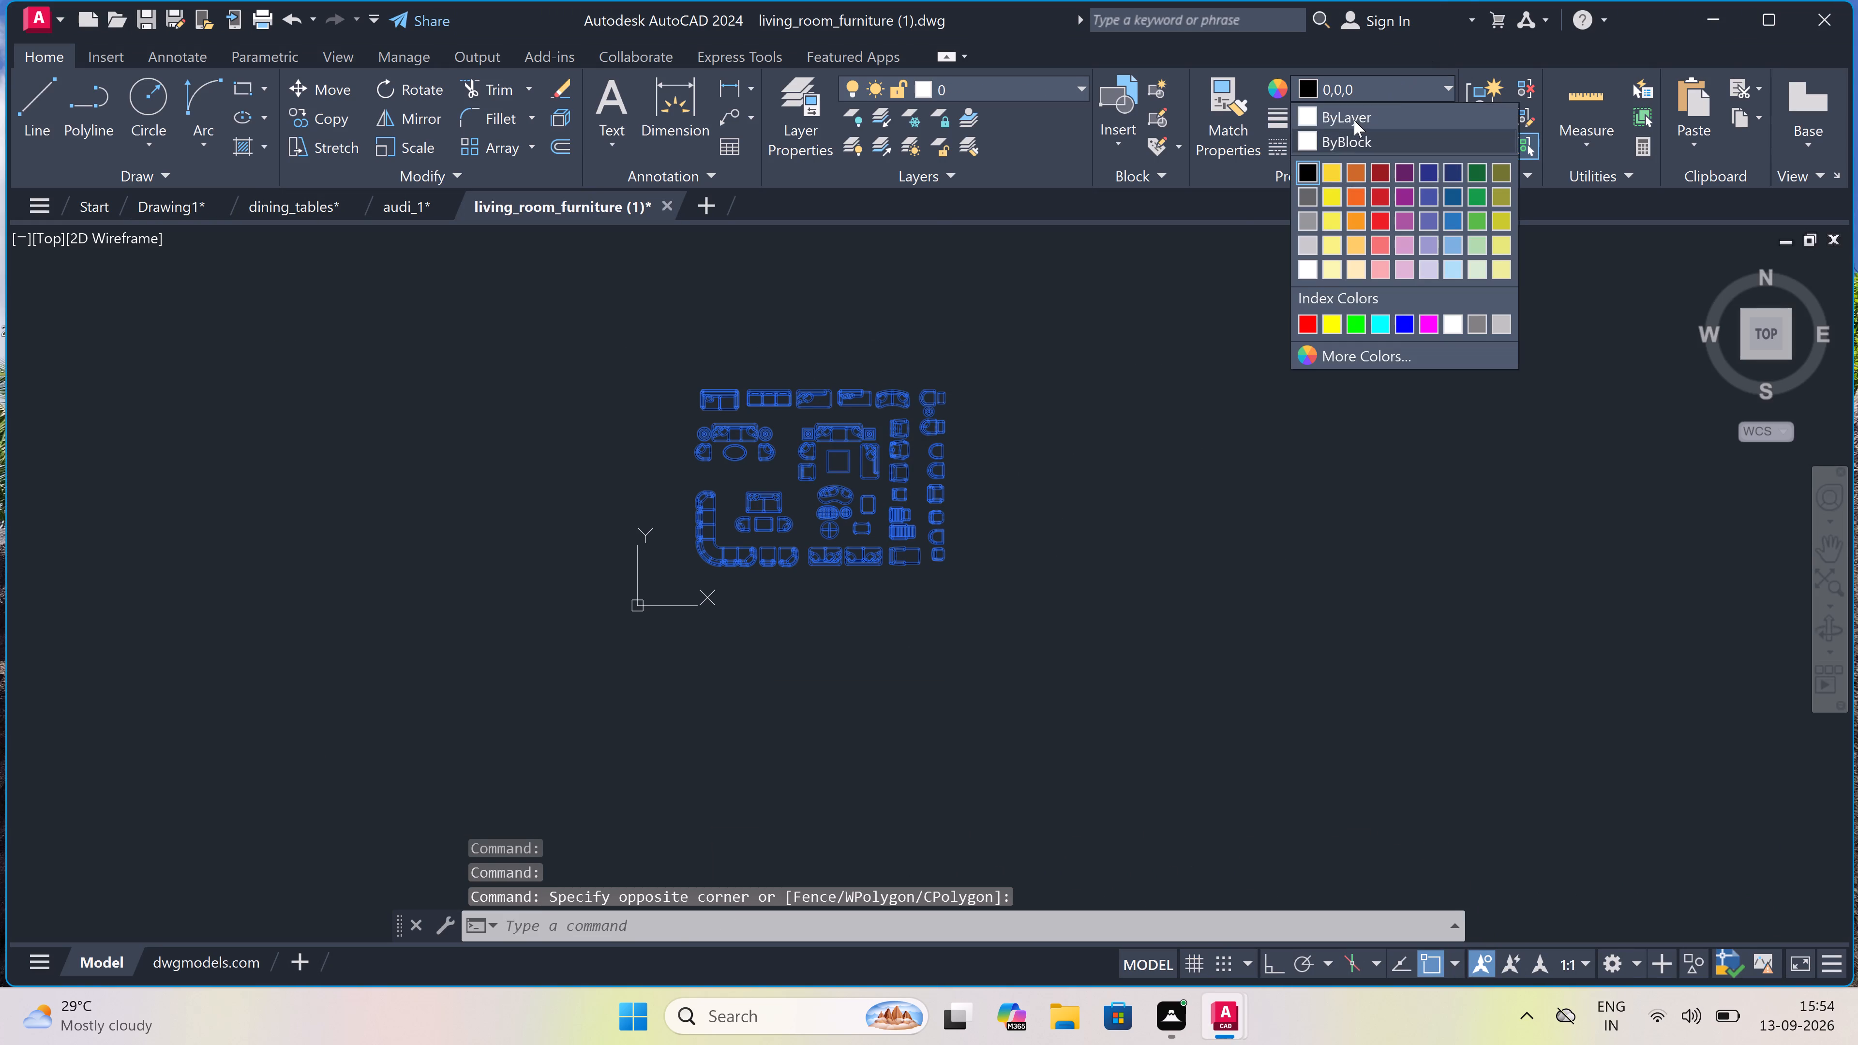
left_click(1354, 112)
key("Escape")
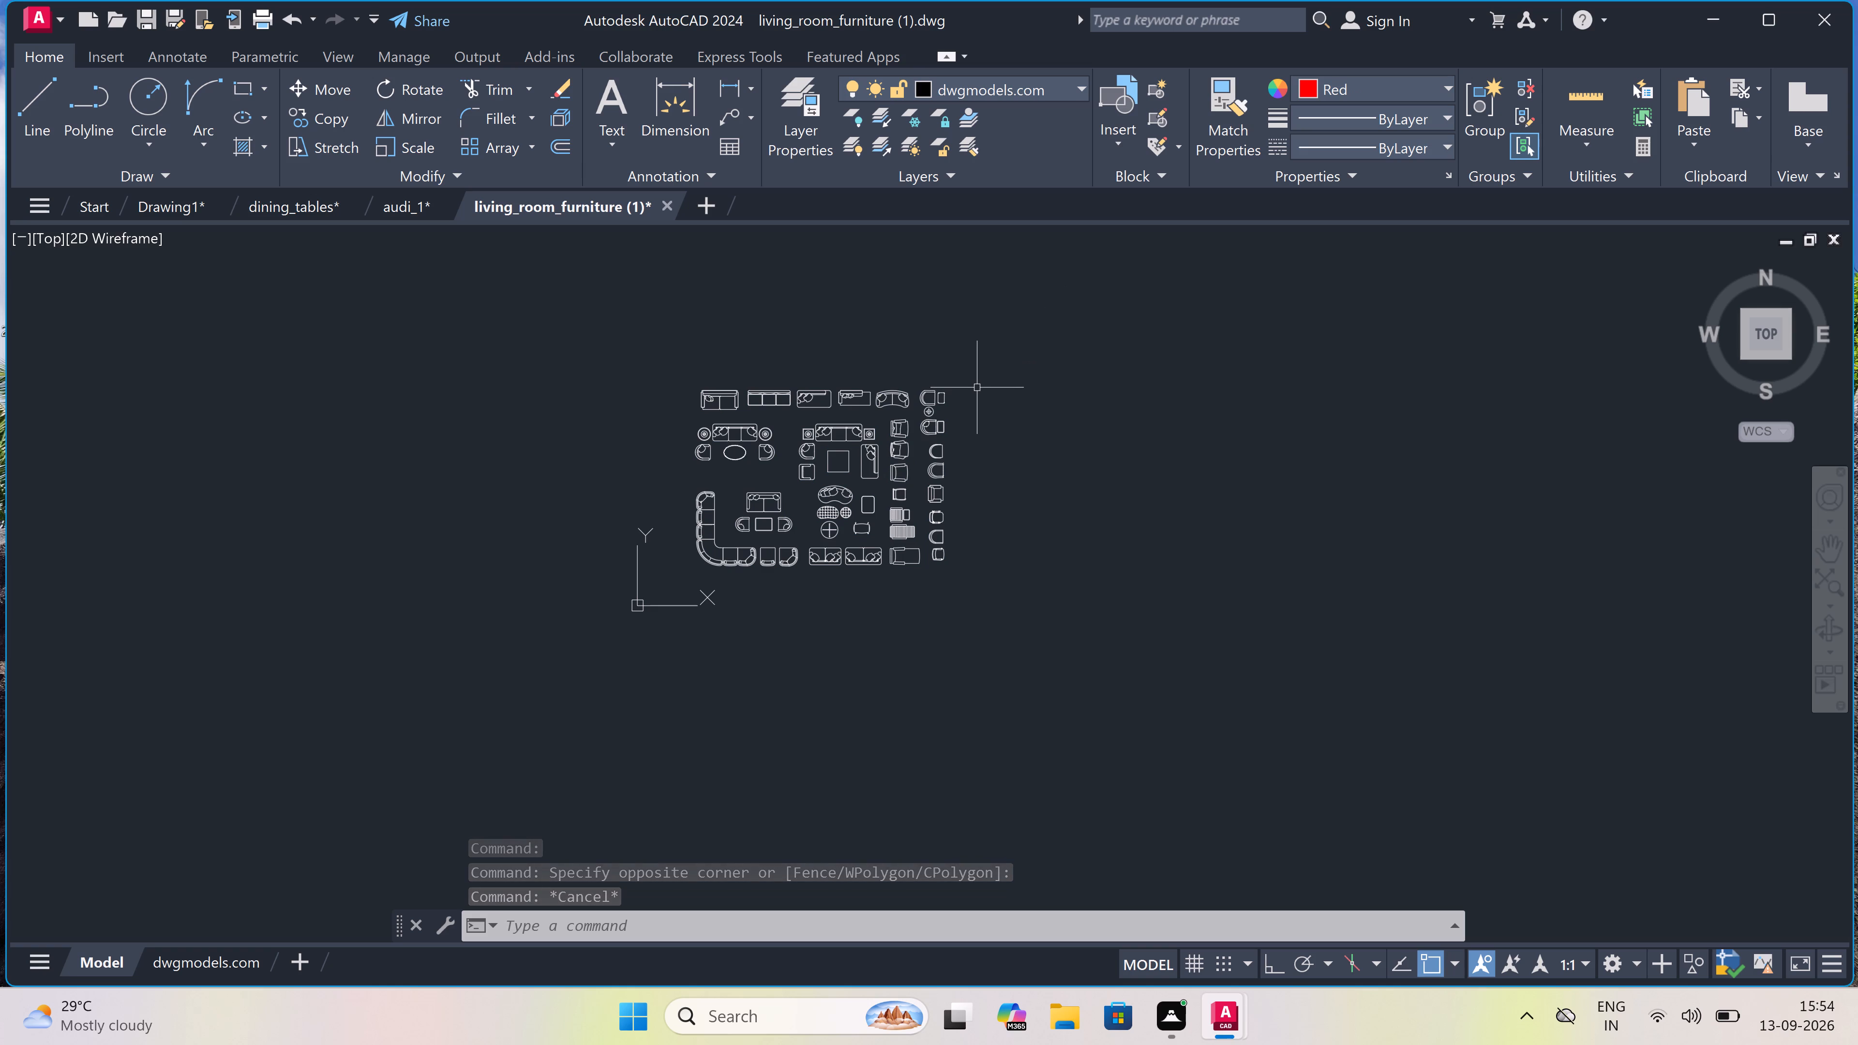
Copy the sofa set with the oval table and two round side tables into Drawing1, pasting it beside the ground floor plan.
scroll(730, 366, "up", 3)
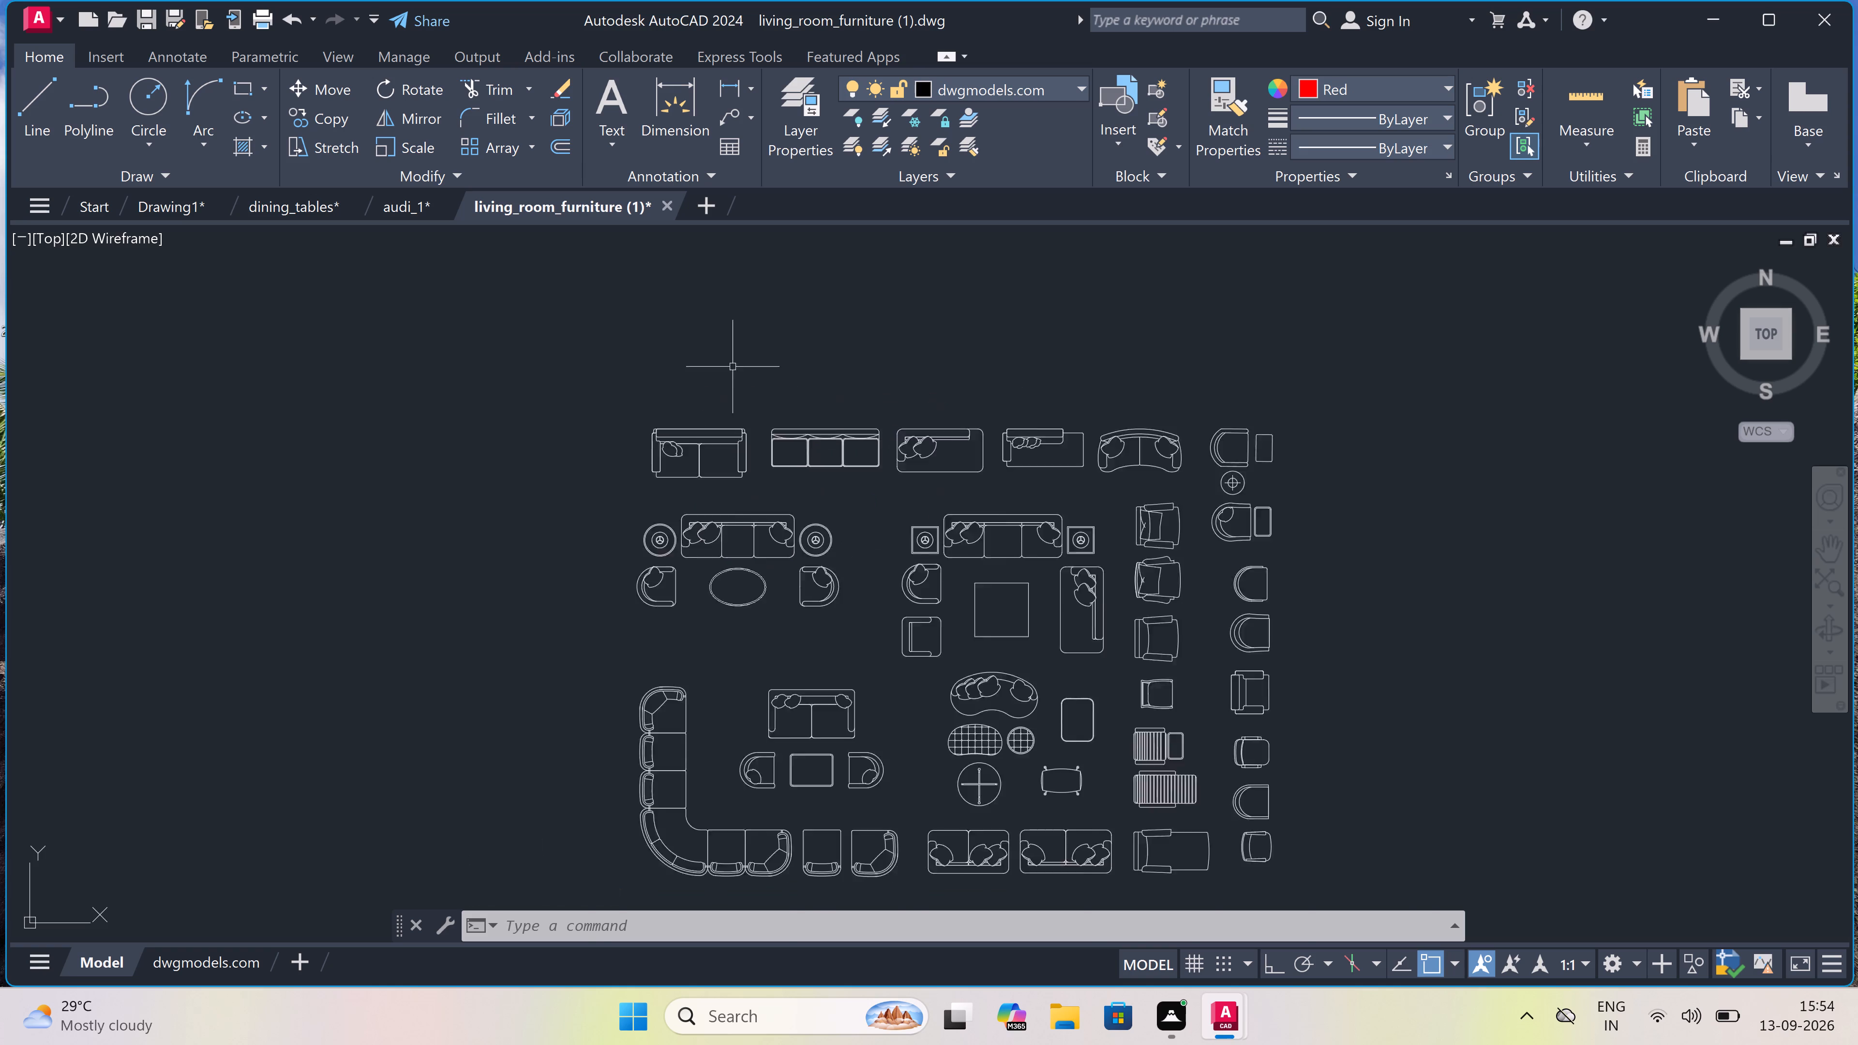
scroll(823, 517, "down", 2)
scroll(829, 549, "up", 2)
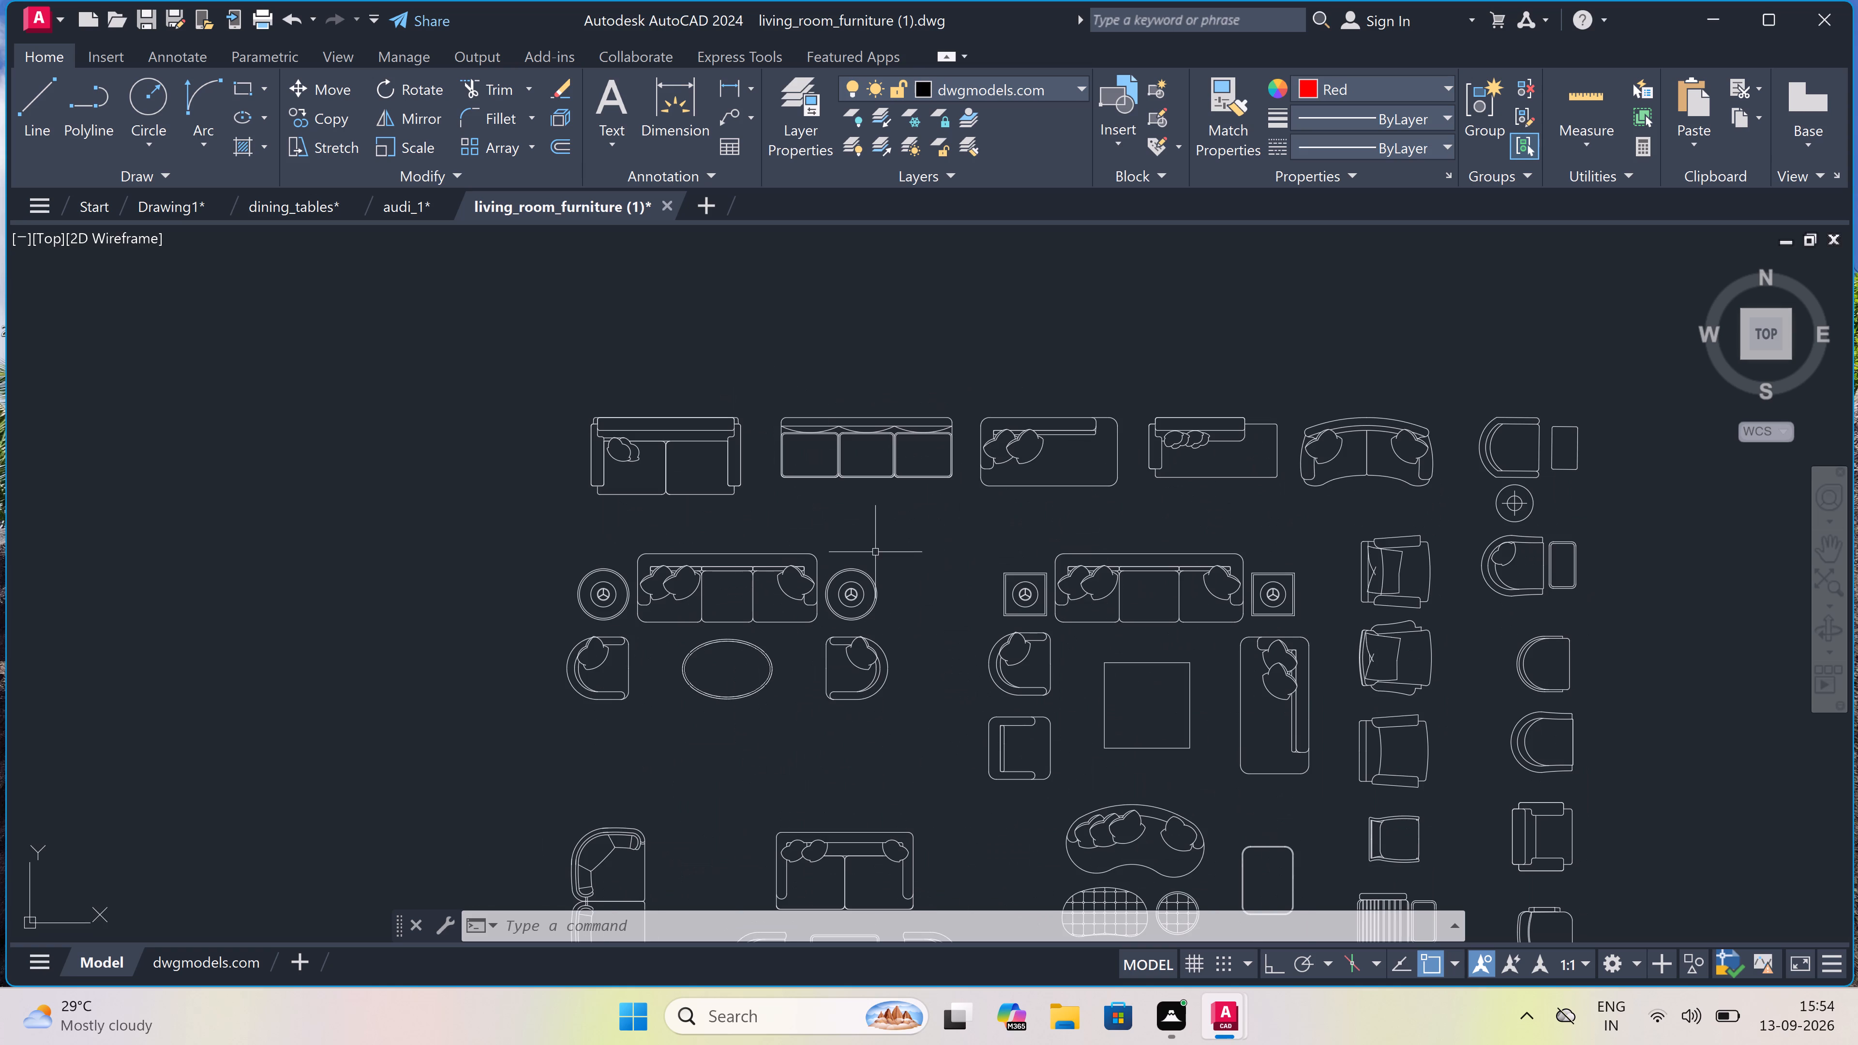
left_click_drag(928, 541, 831, 627)
left_click(488, 764)
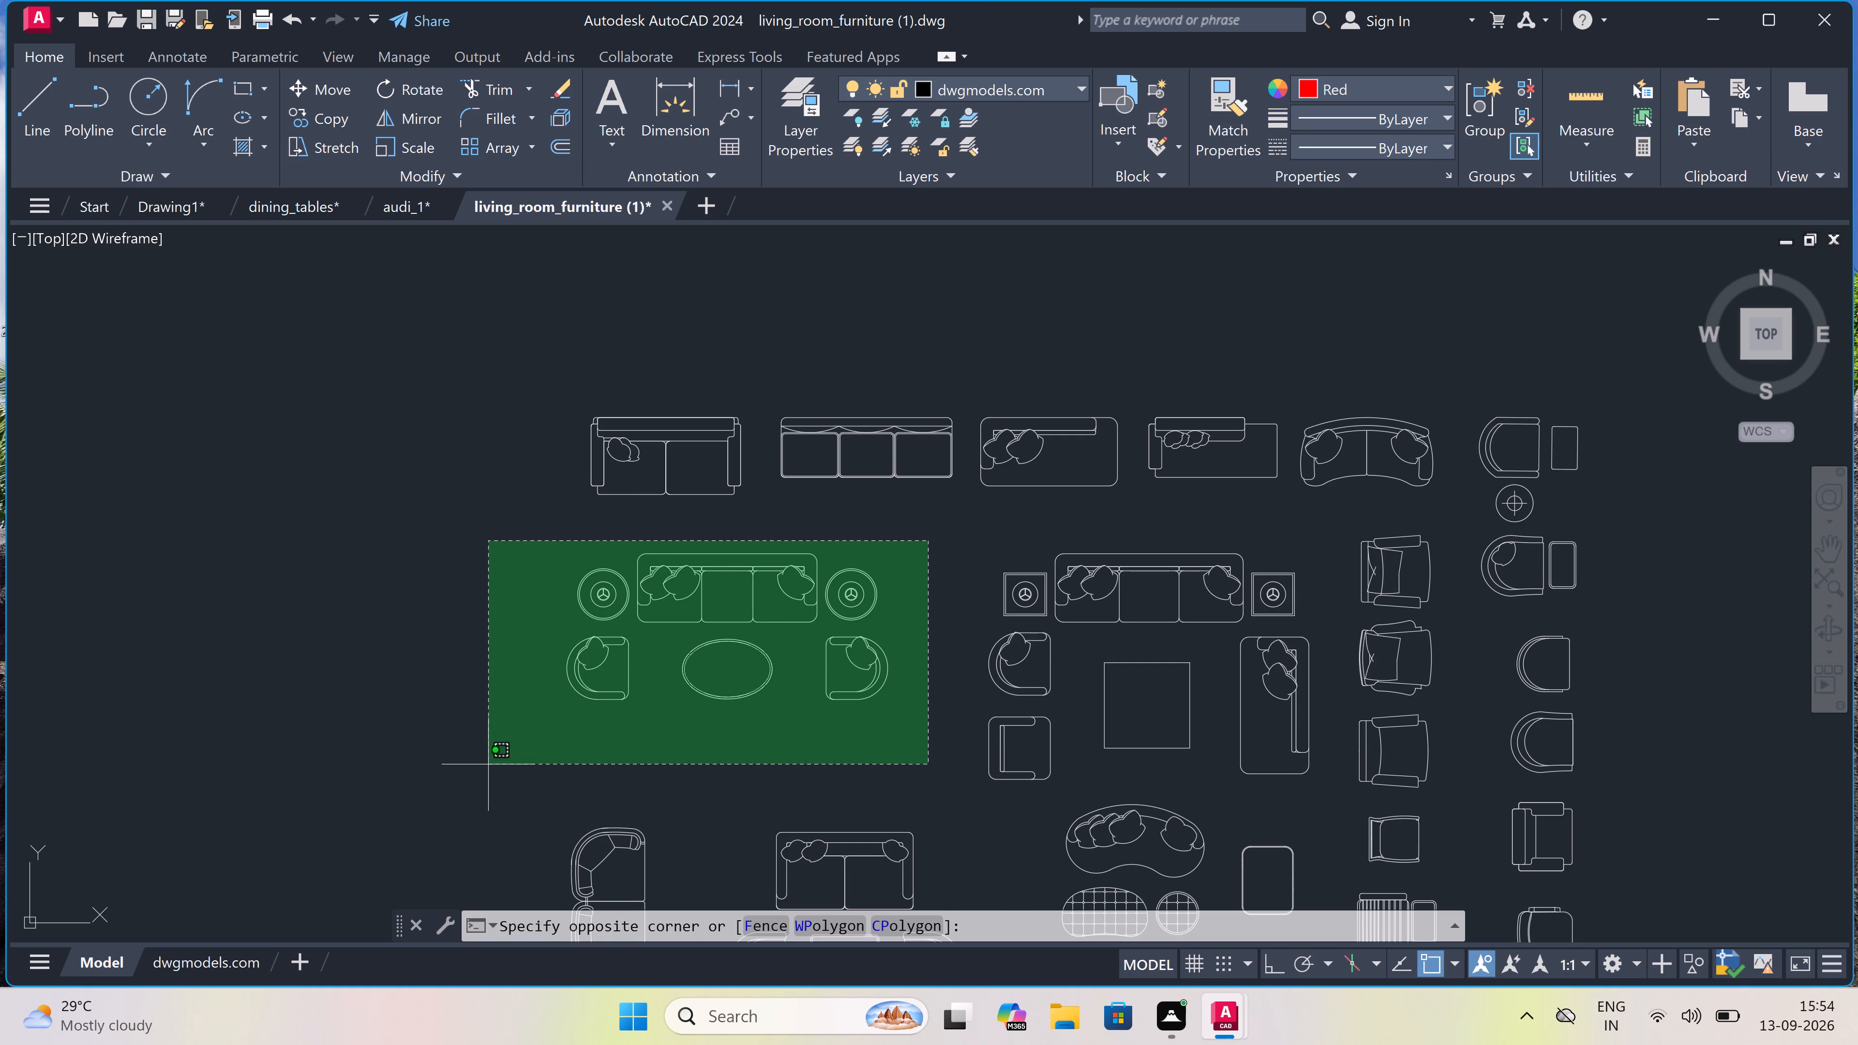
key("ctrl+c")
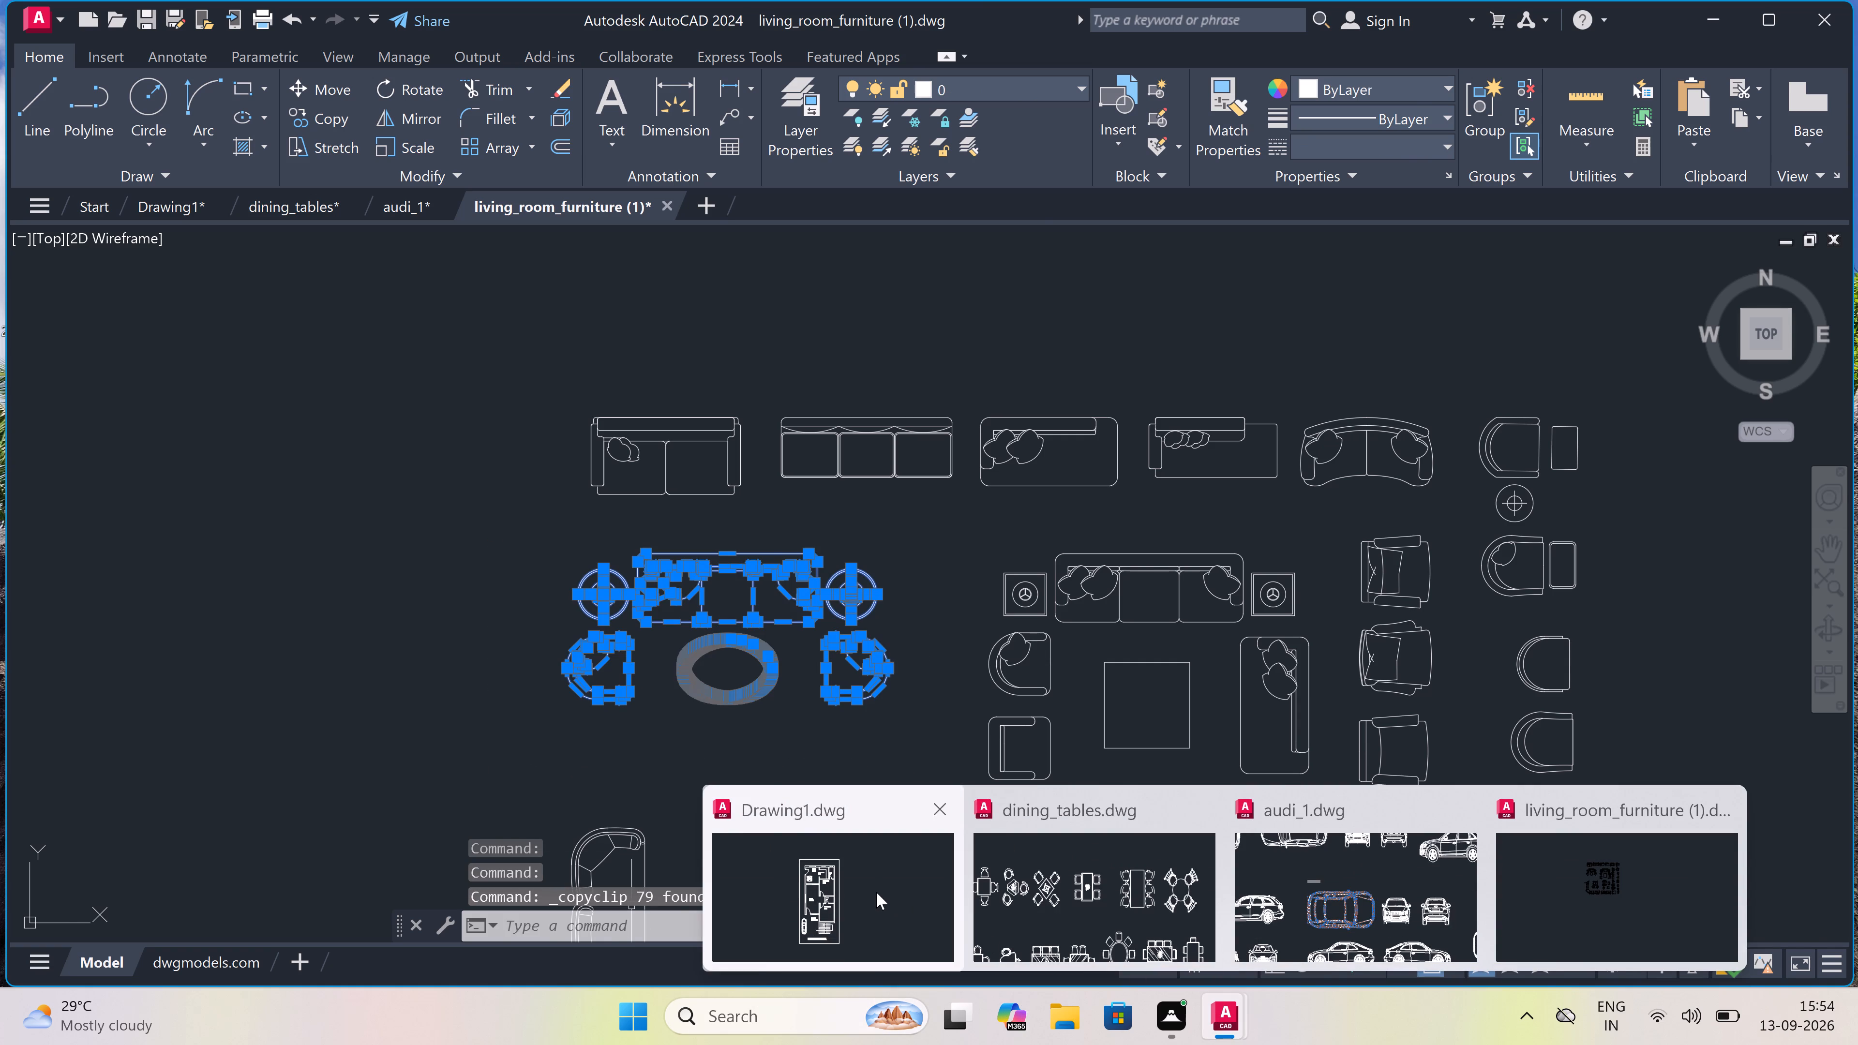
left_click(878, 893)
key("ctrl+v")
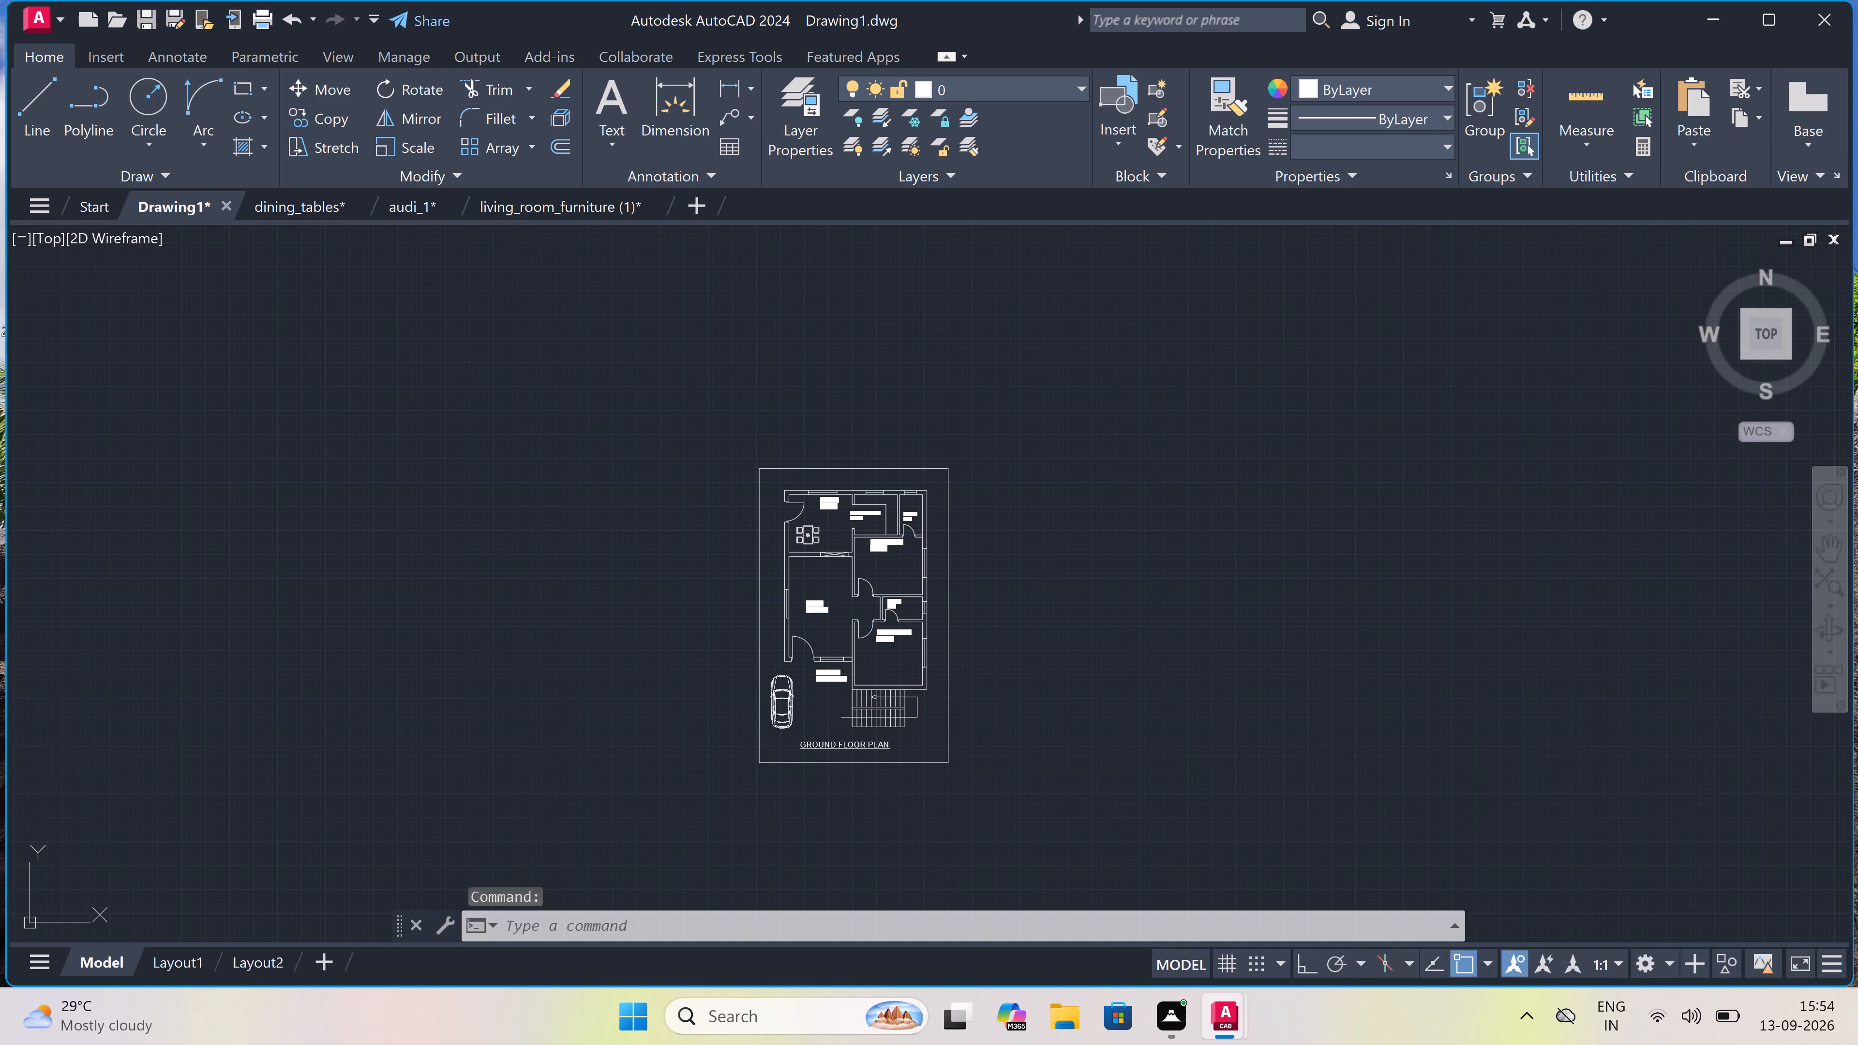
scroll(372, 424, "down", 4)
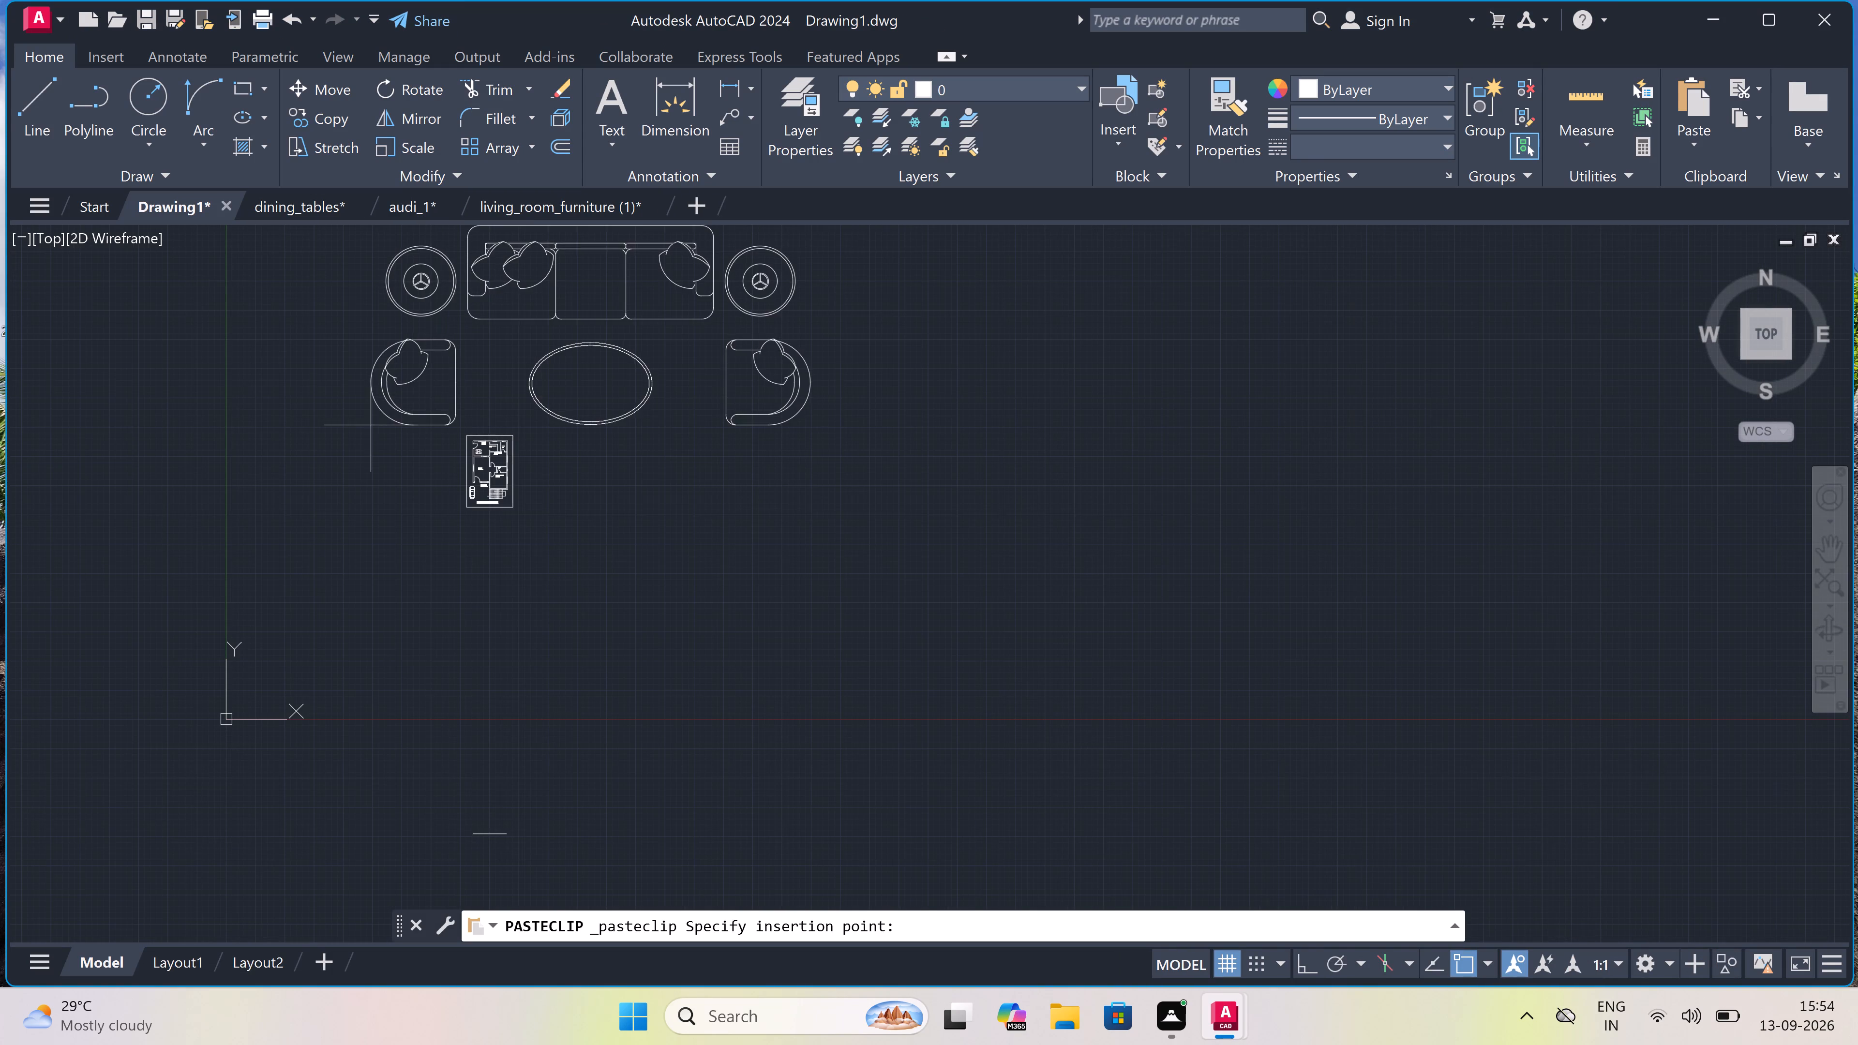
left_click(620, 505)
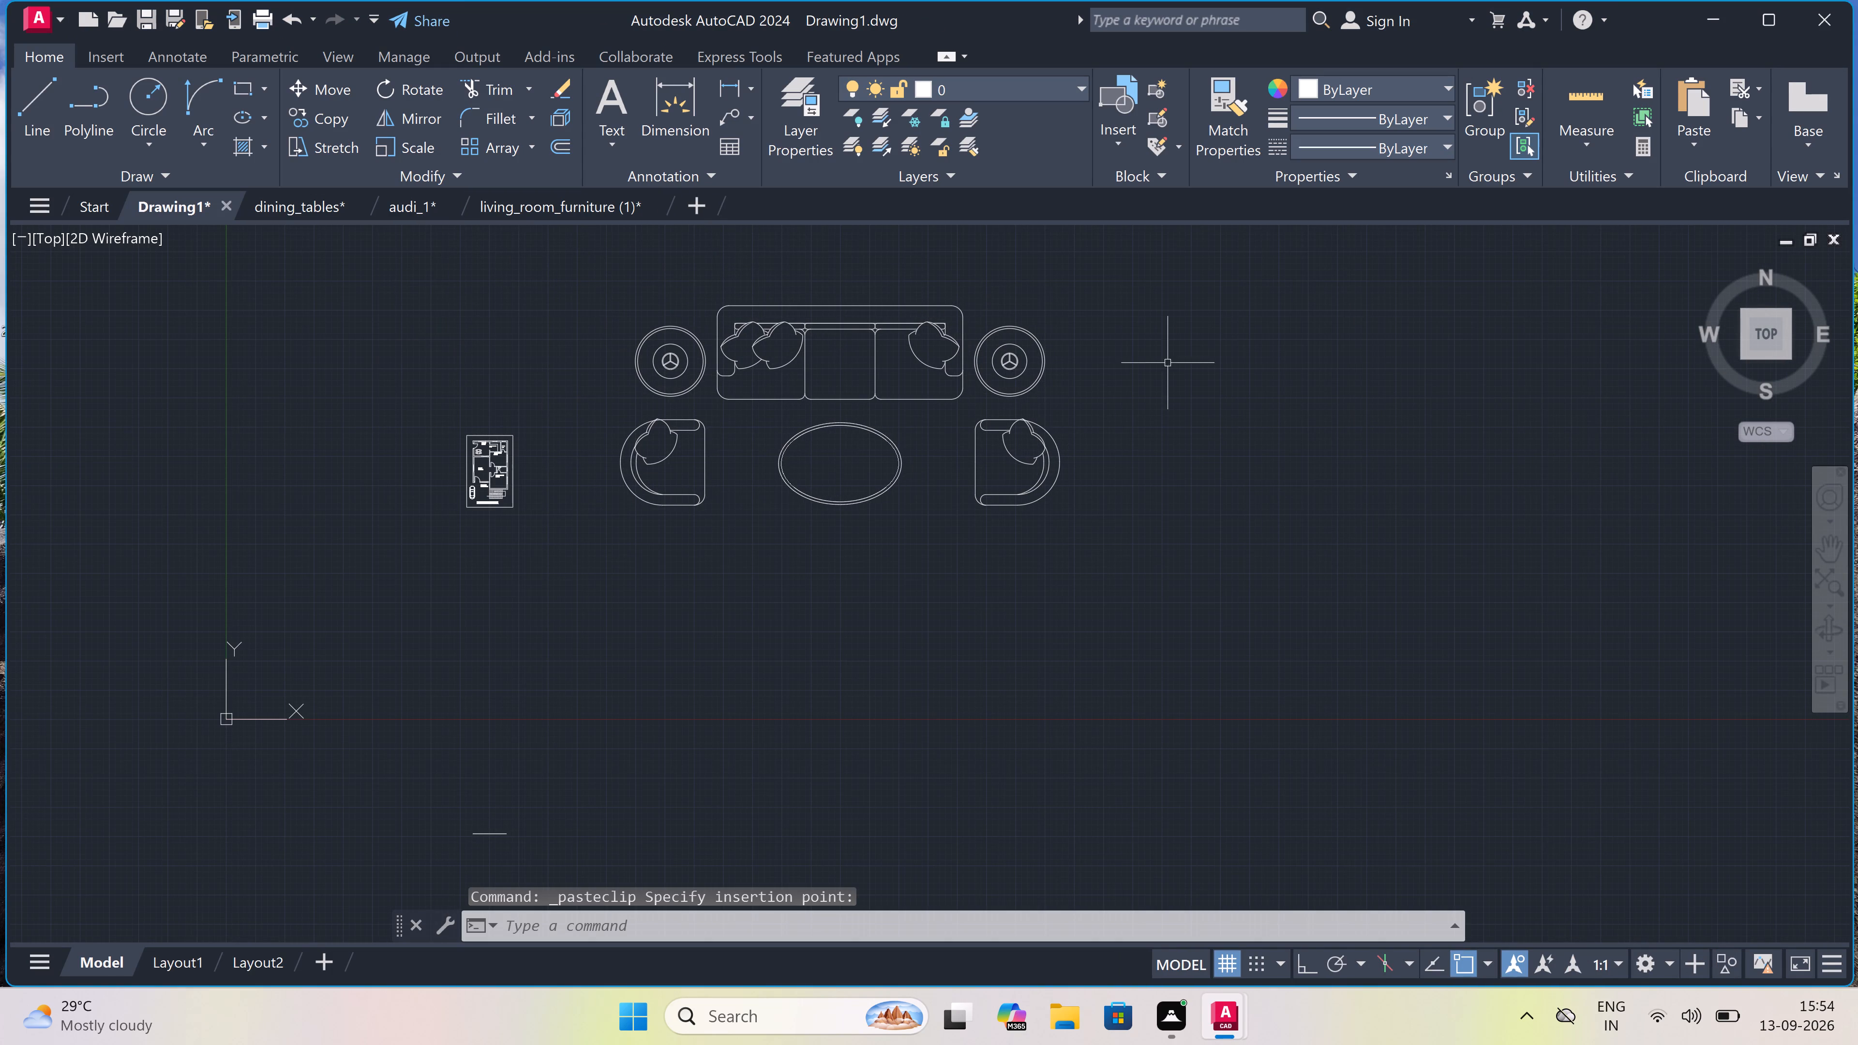
Scale the pasted sofa set down drastically by eye, from a base point at its upper-left side table, to suit the floor plan.
left_click_drag(1167, 272, 1152, 285)
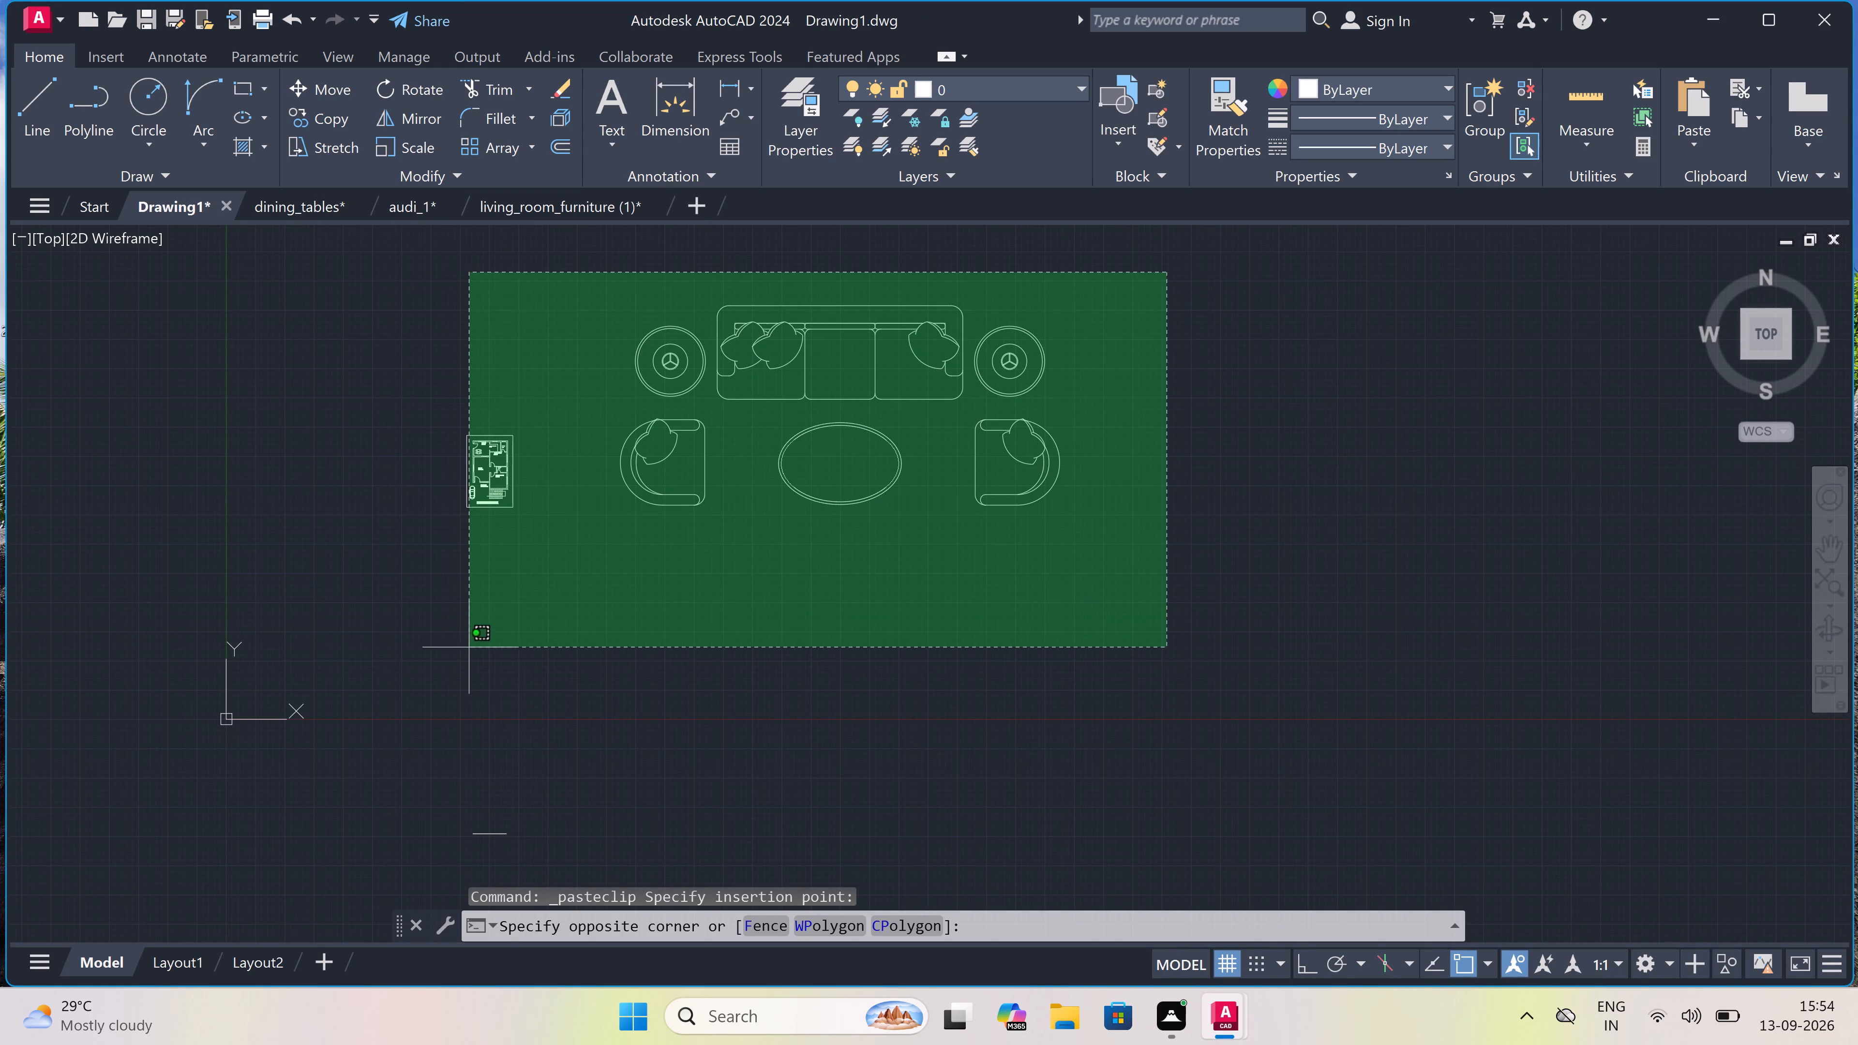
left_click(545, 608)
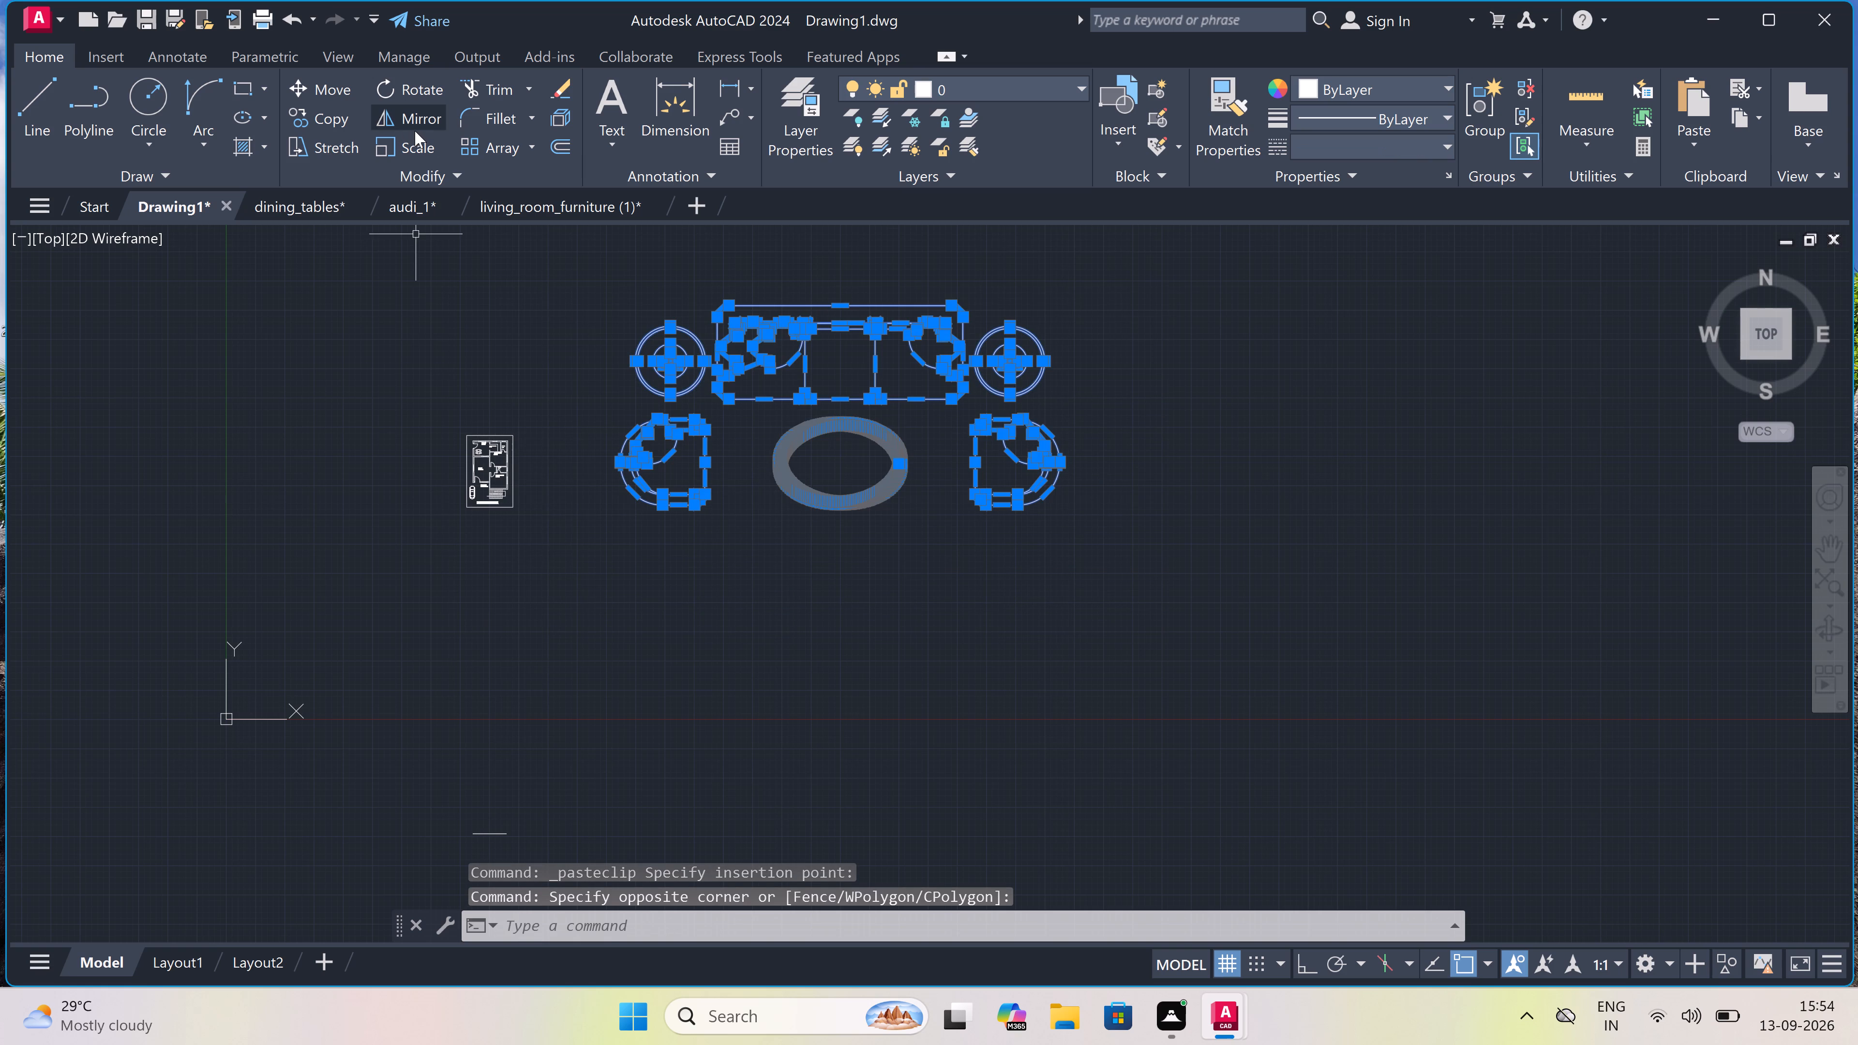
left_click(417, 139)
left_click_drag(652, 373, 657, 355)
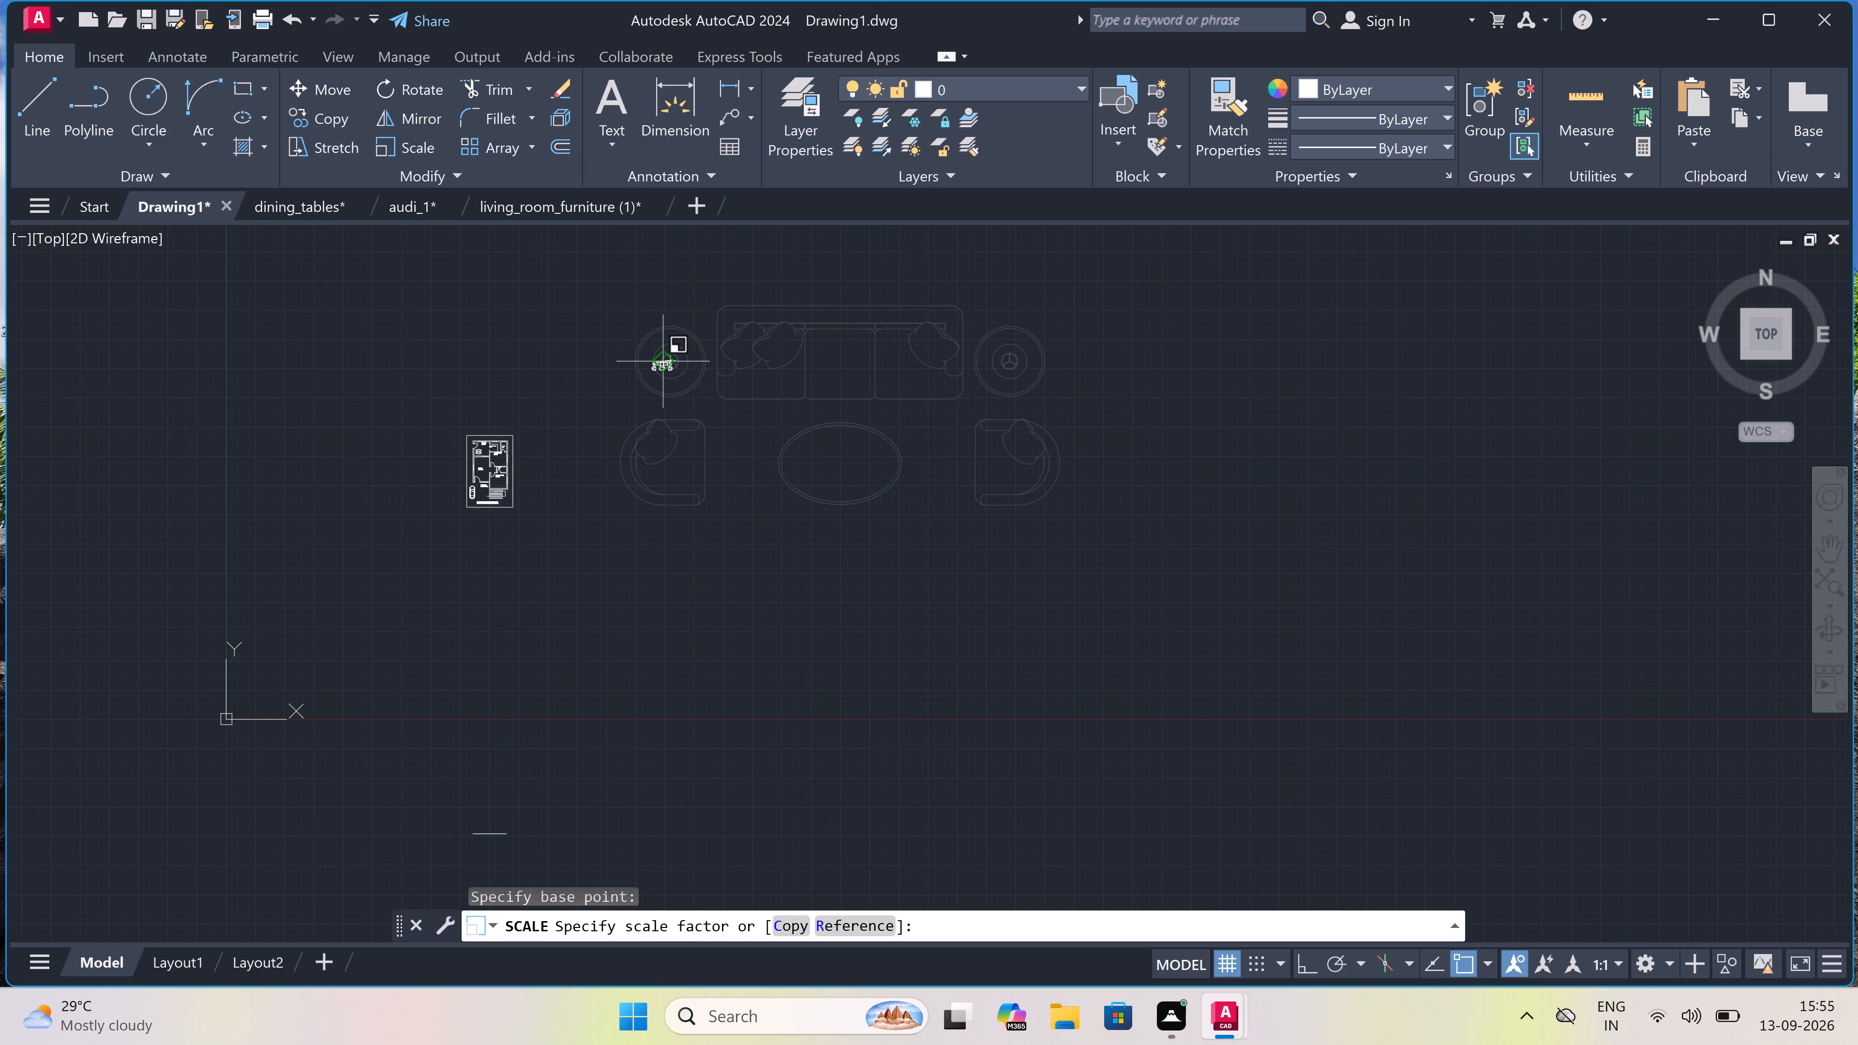
left_click(662, 364)
Move the reduced sofa set to the empty area just left of the ground floor plan's border, level with the living room.
left_click(682, 345)
left_click(637, 381)
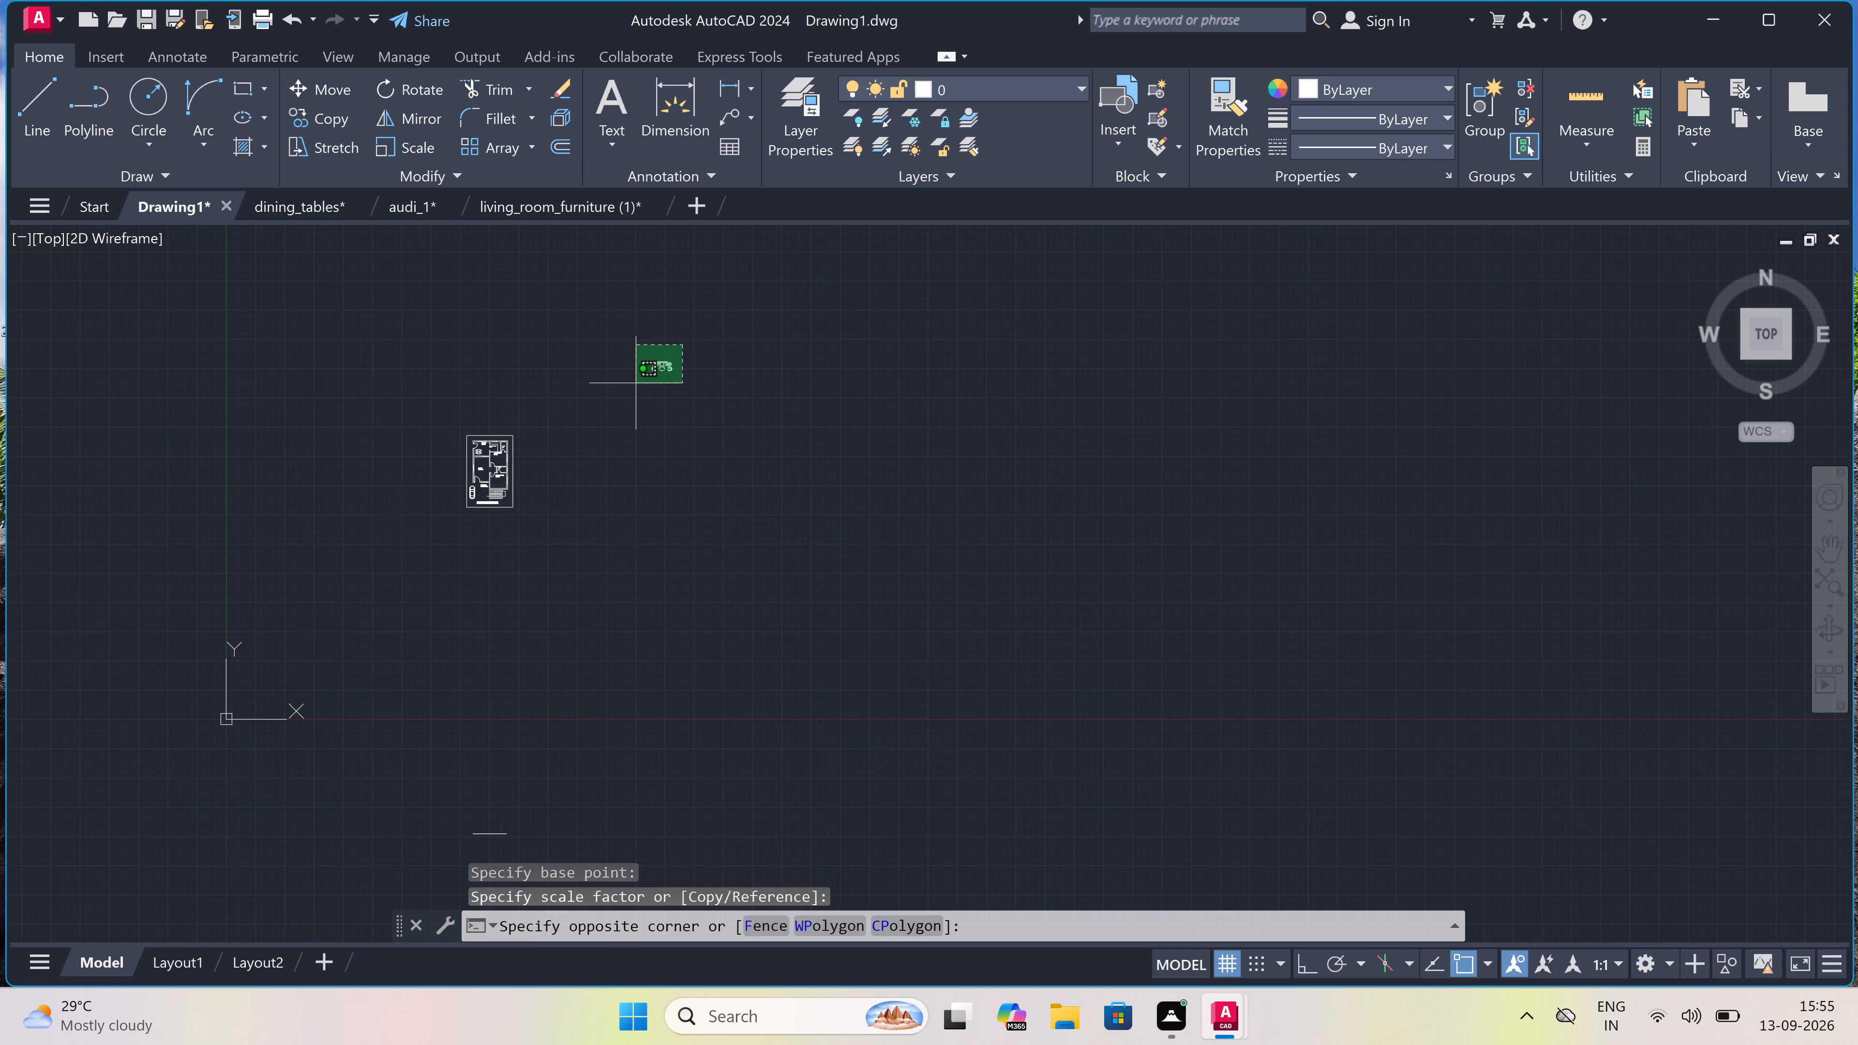
scroll(586, 312, "up", 4)
scroll(591, 318, "down", 2)
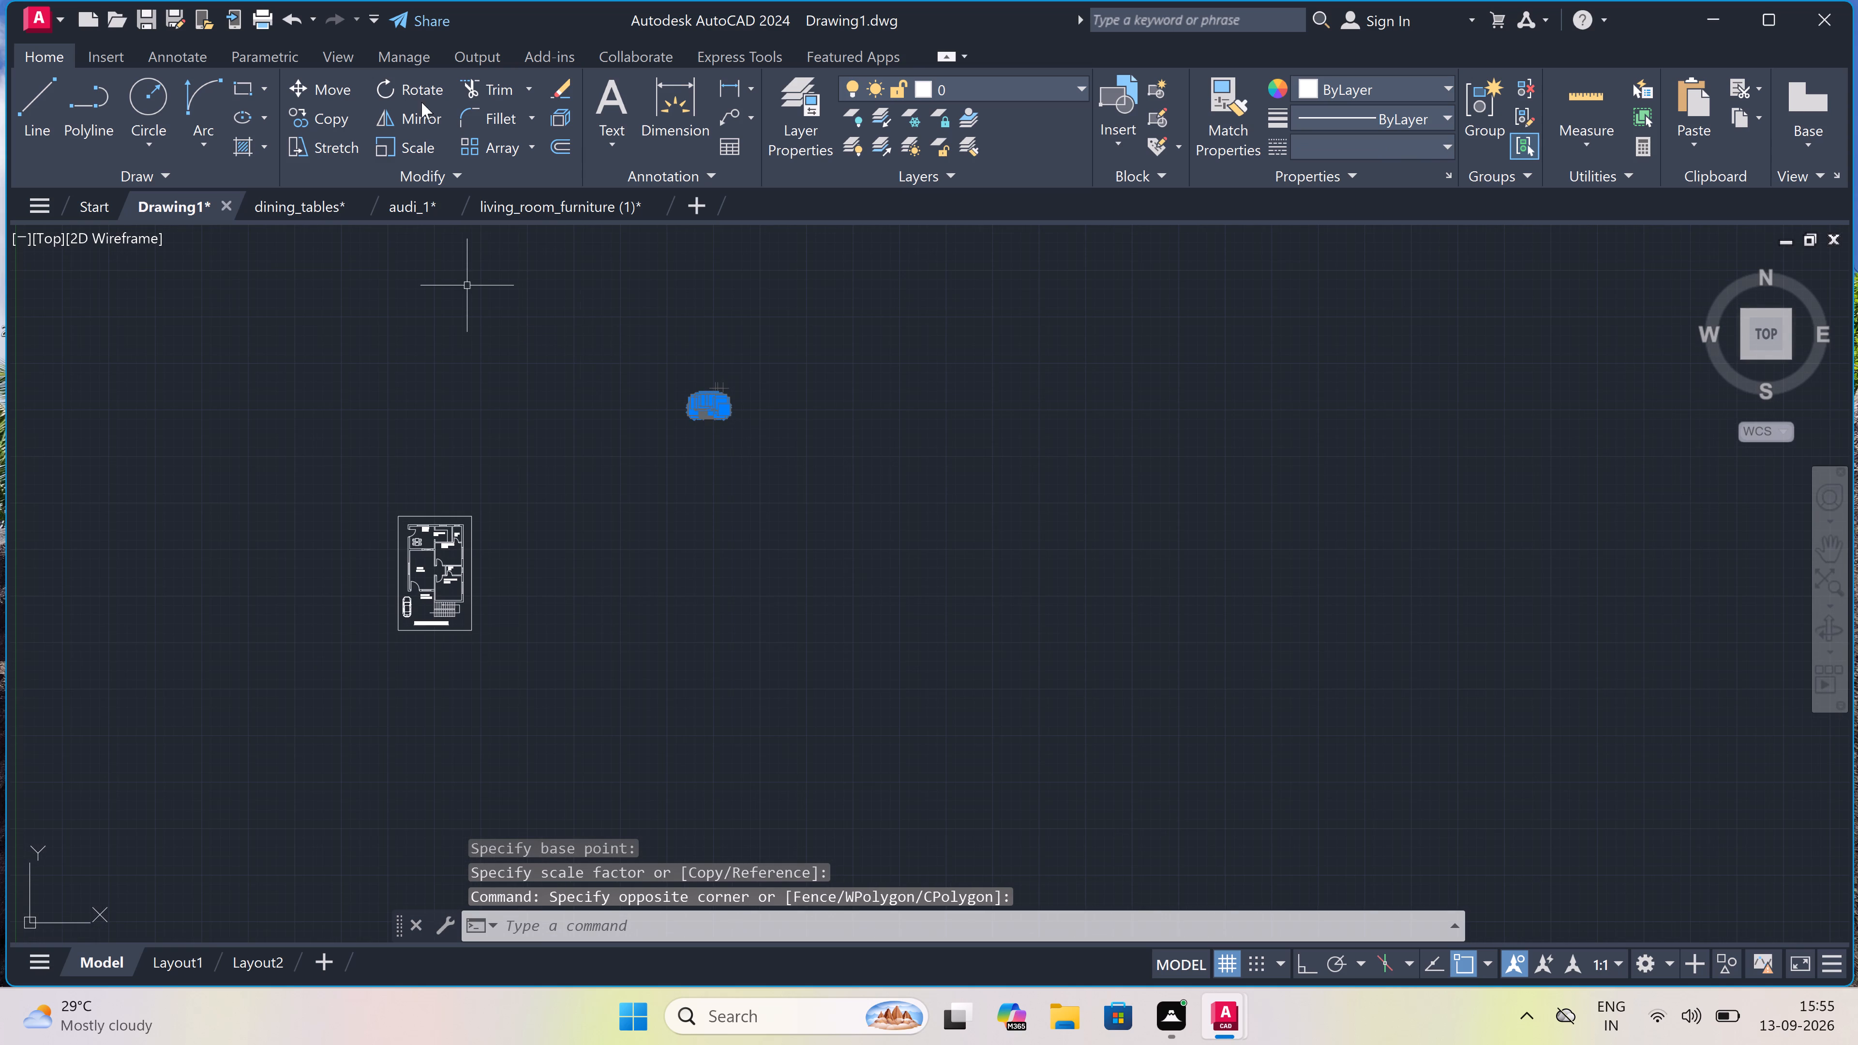
left_click(323, 79)
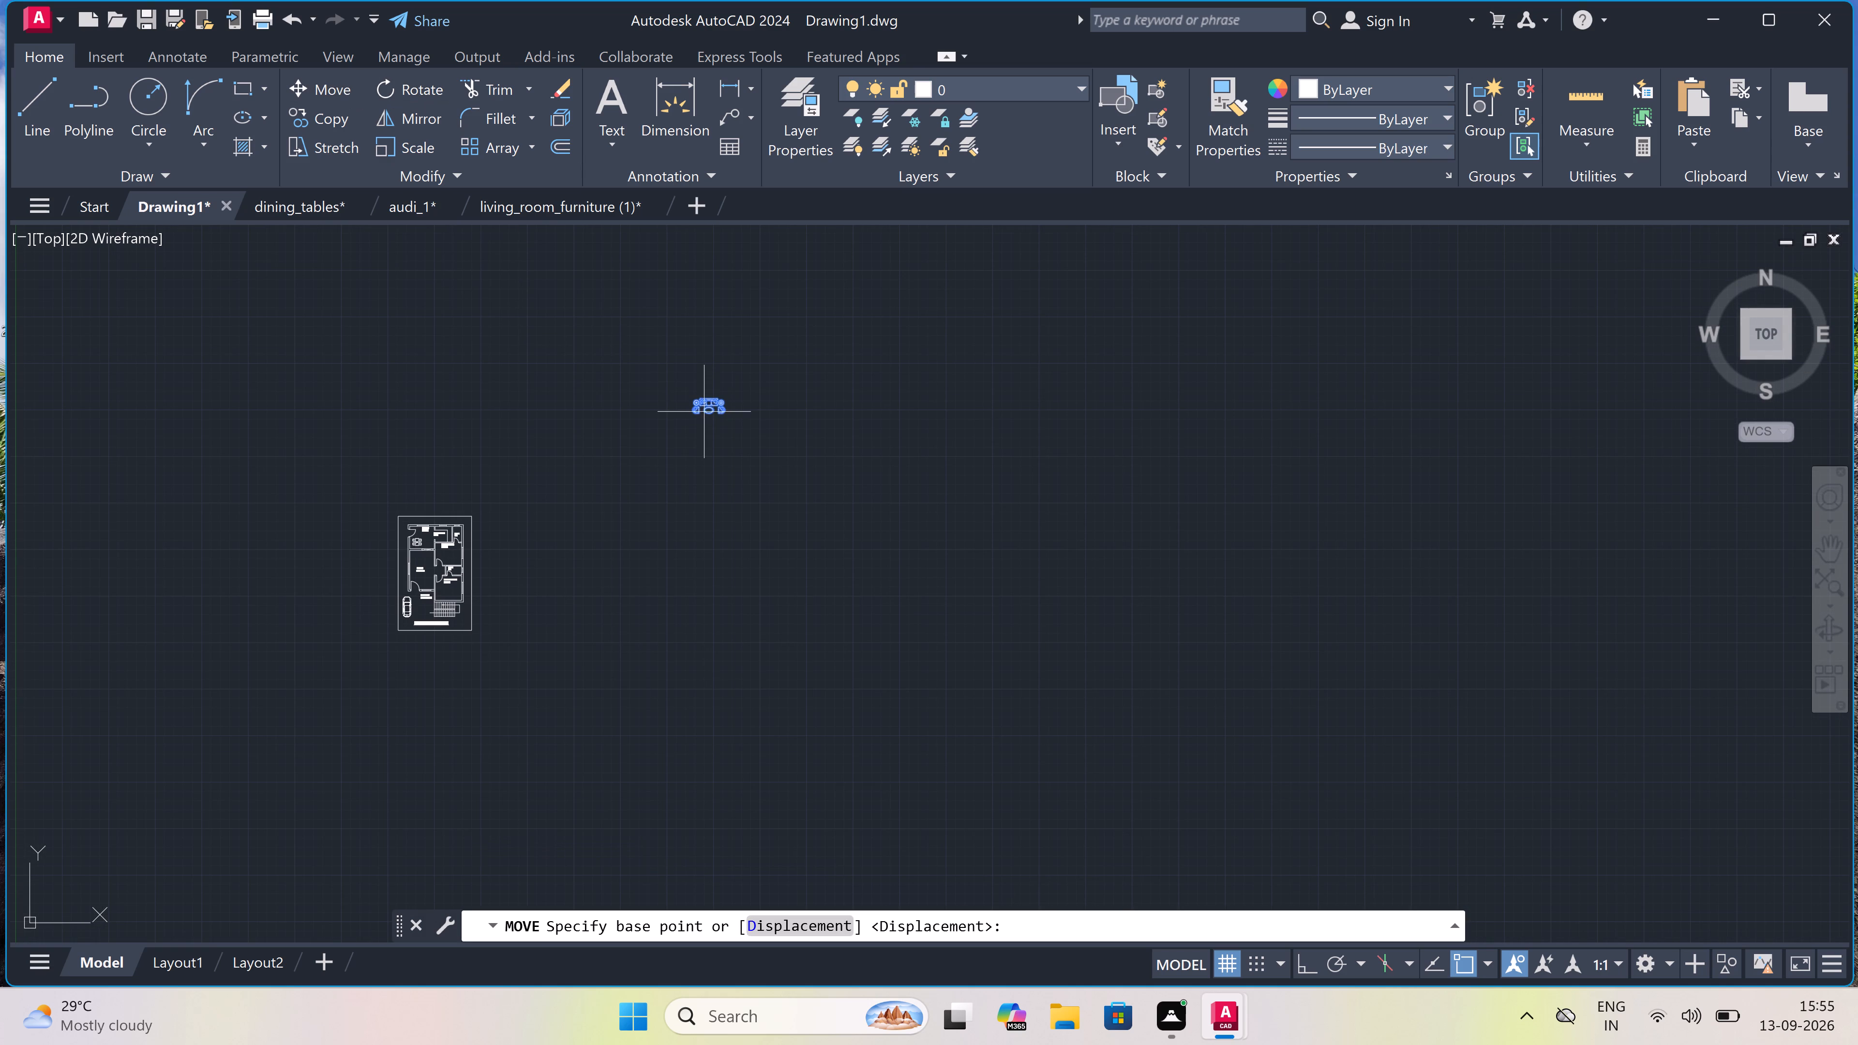
left_click_drag(710, 404, 663, 459)
scroll(572, 540, "down", 2)
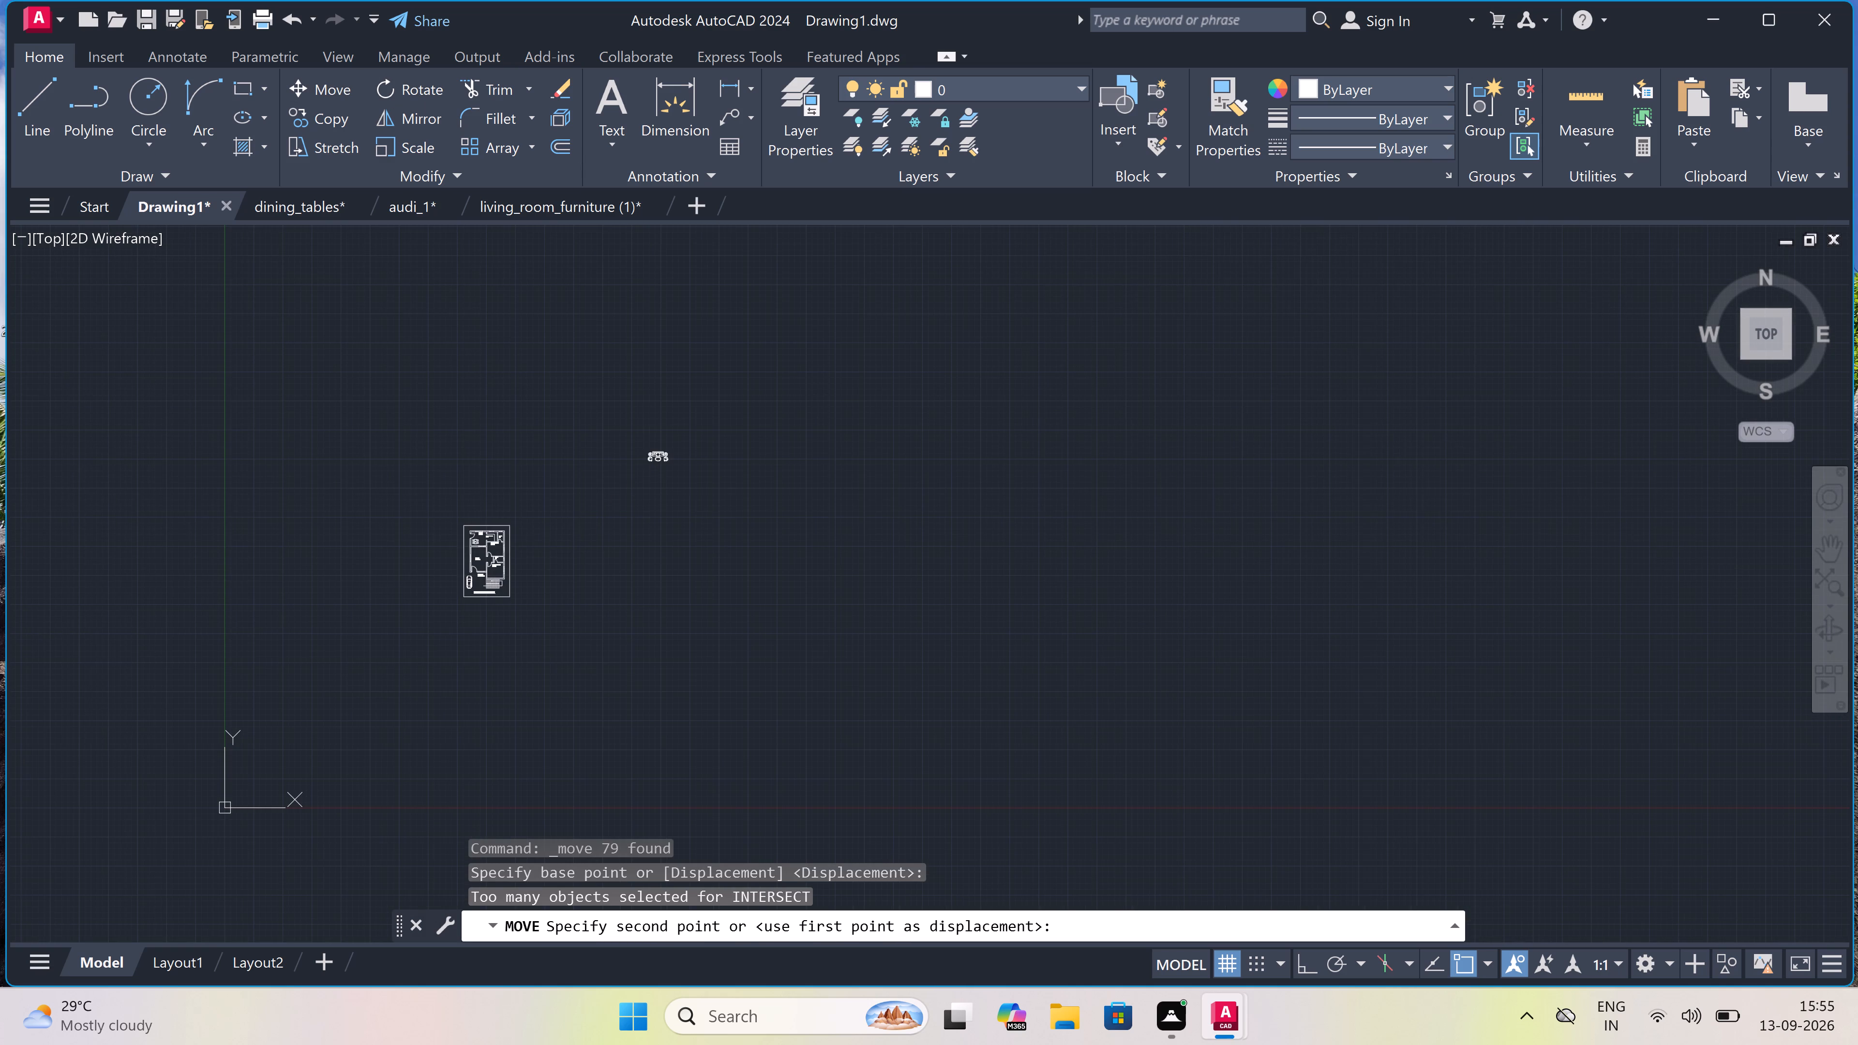
scroll(475, 553, "up", 4)
scroll(384, 552, "up", 3)
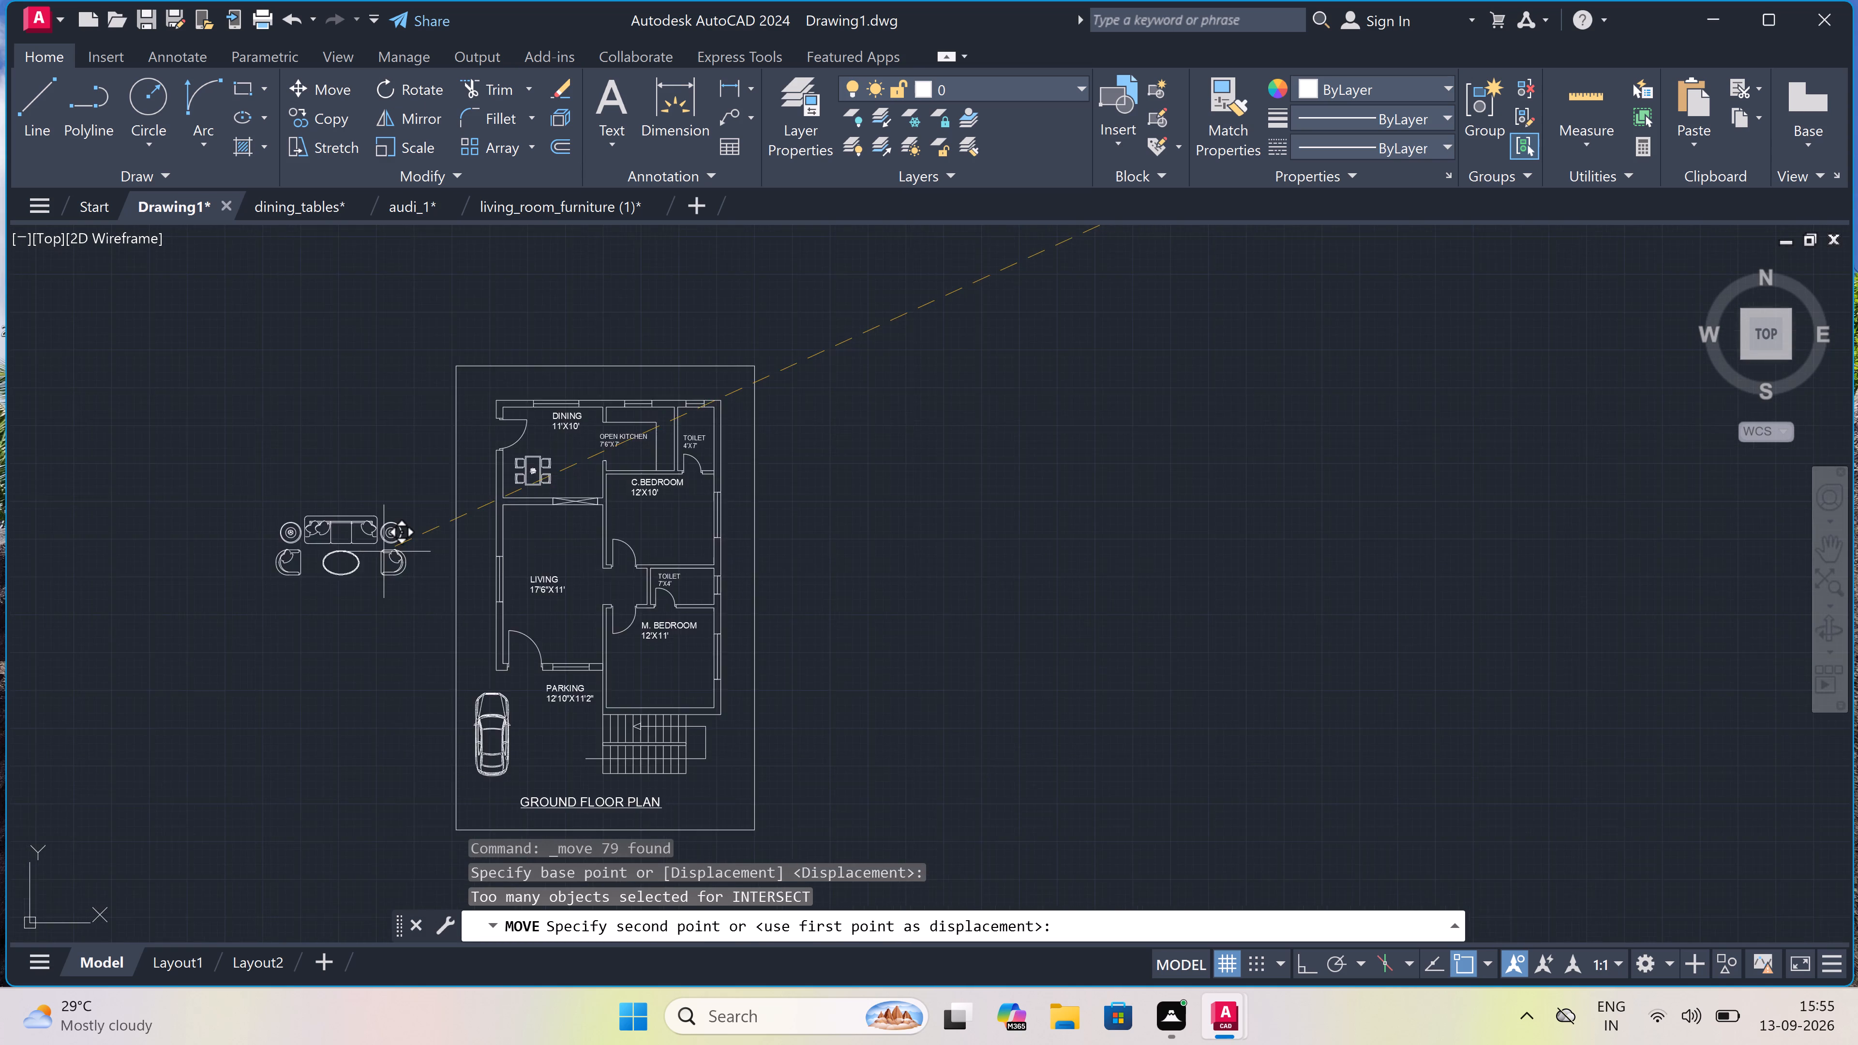
left_click(396, 545)
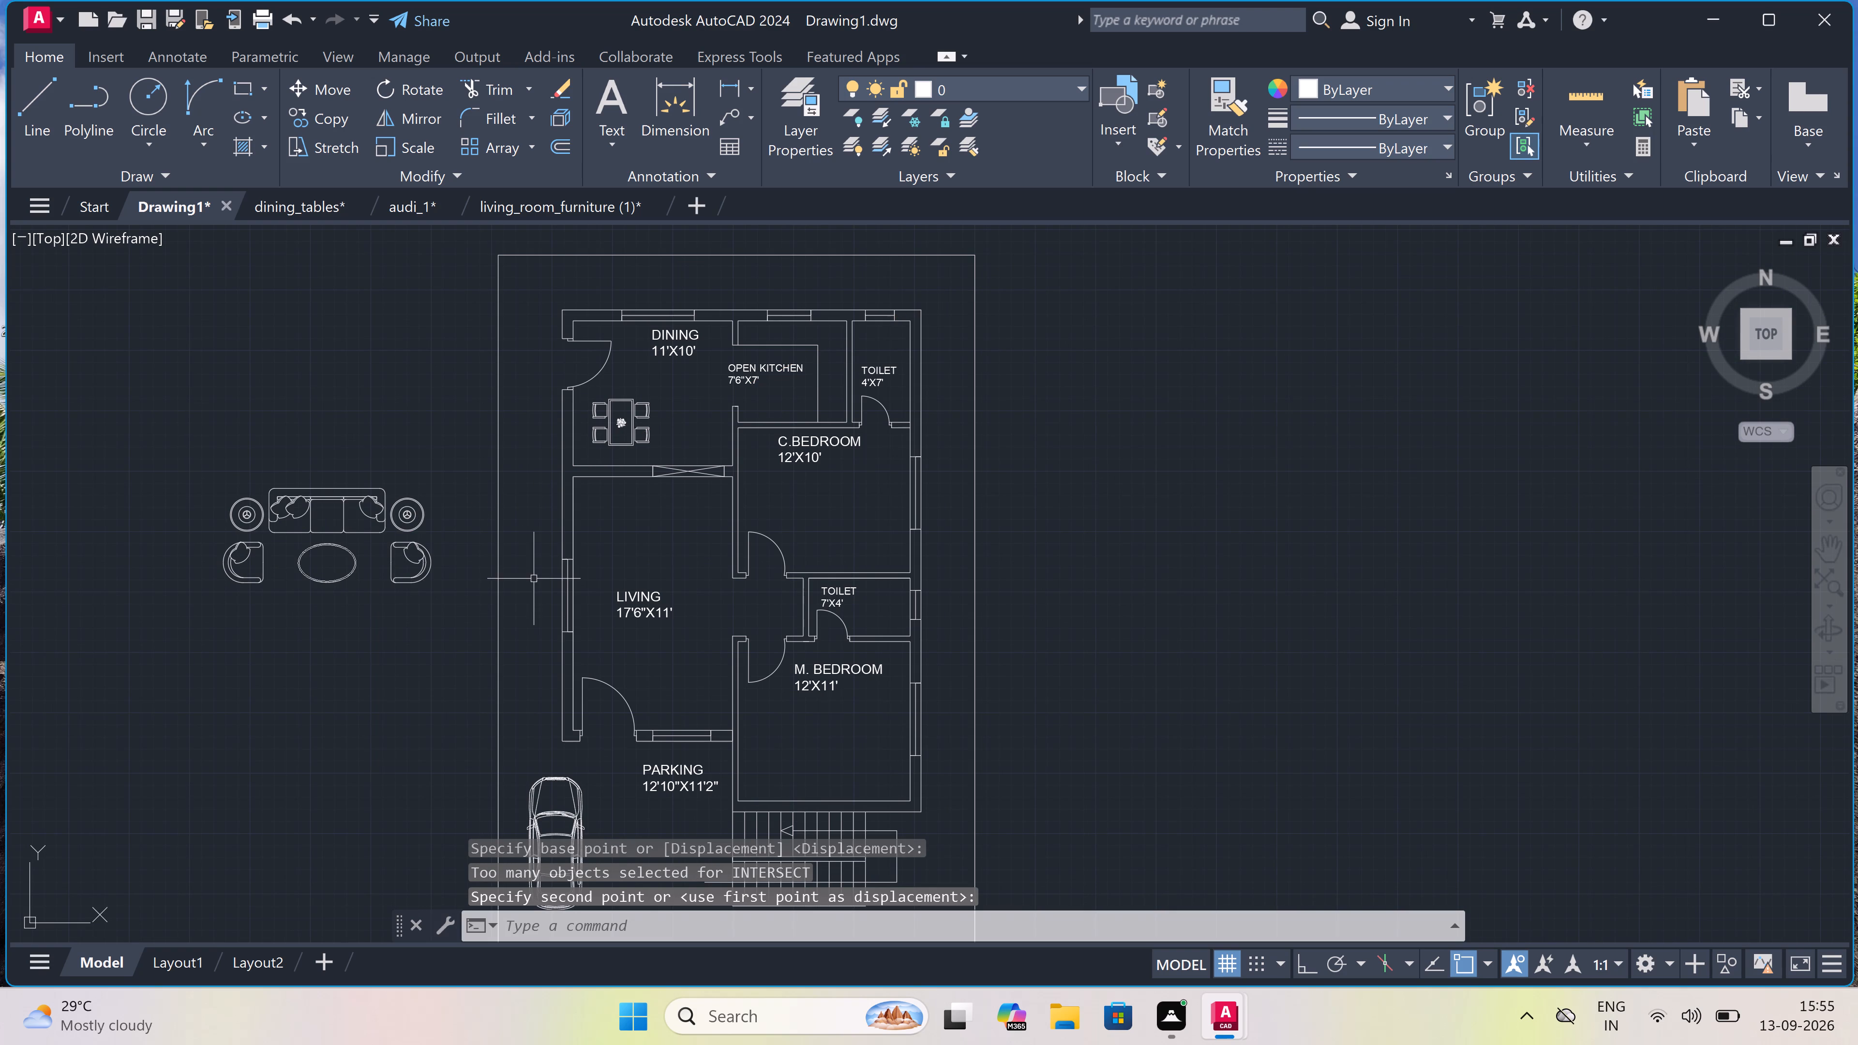
Move the LIVING 17'6"X11' label to the upper right part of the living room, just below the dining wall opening.
left_click(640, 611)
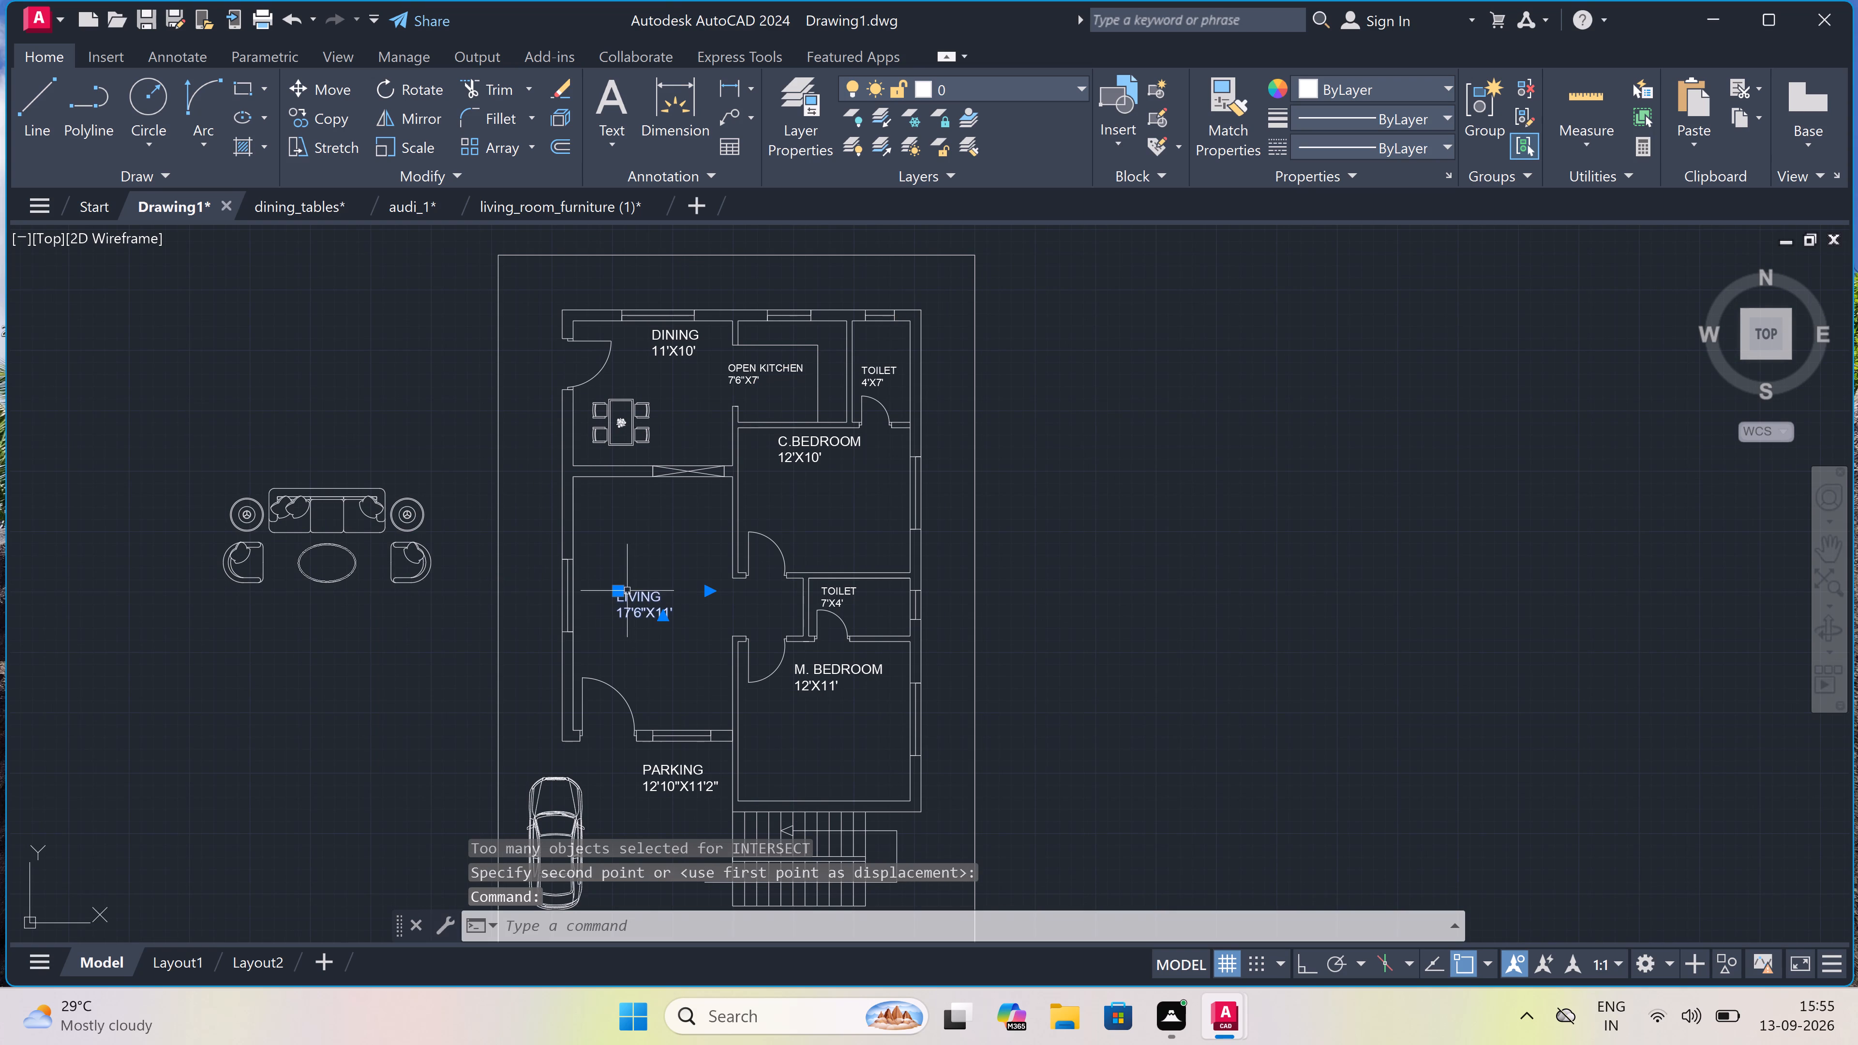
left_click(618, 588)
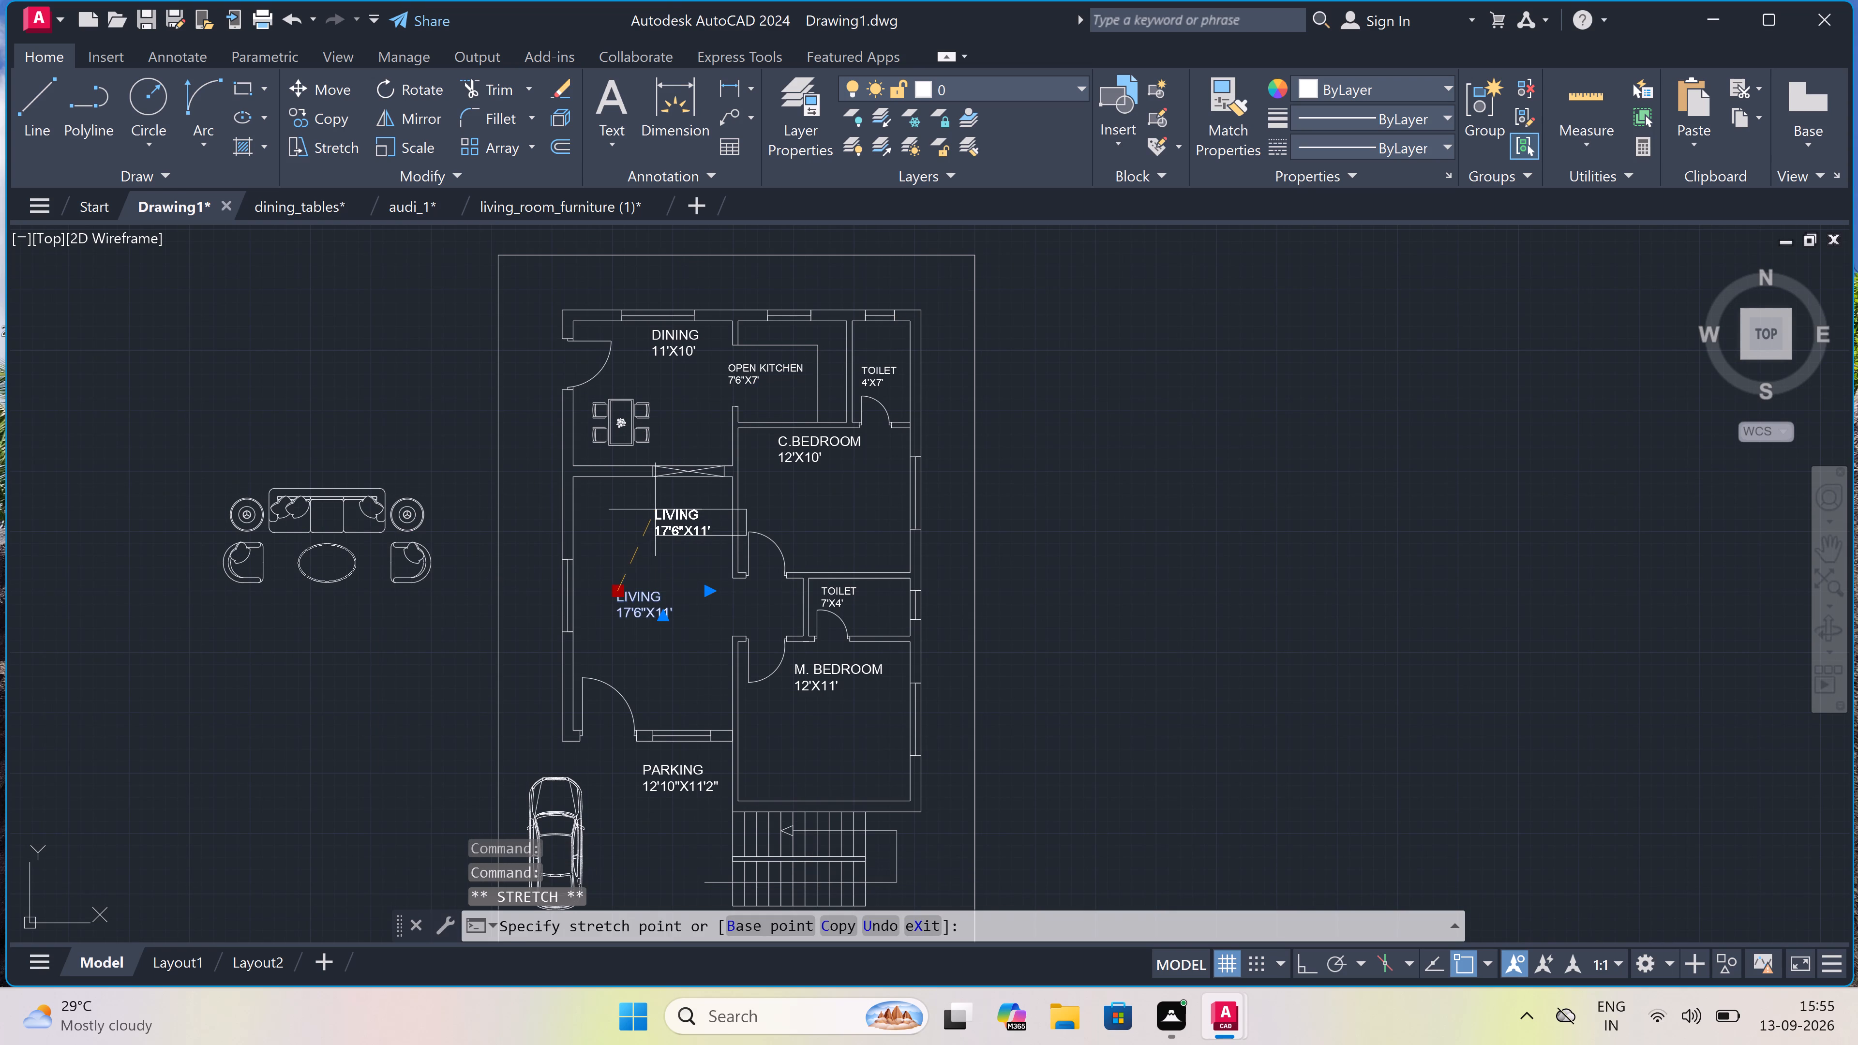
left_click(665, 502)
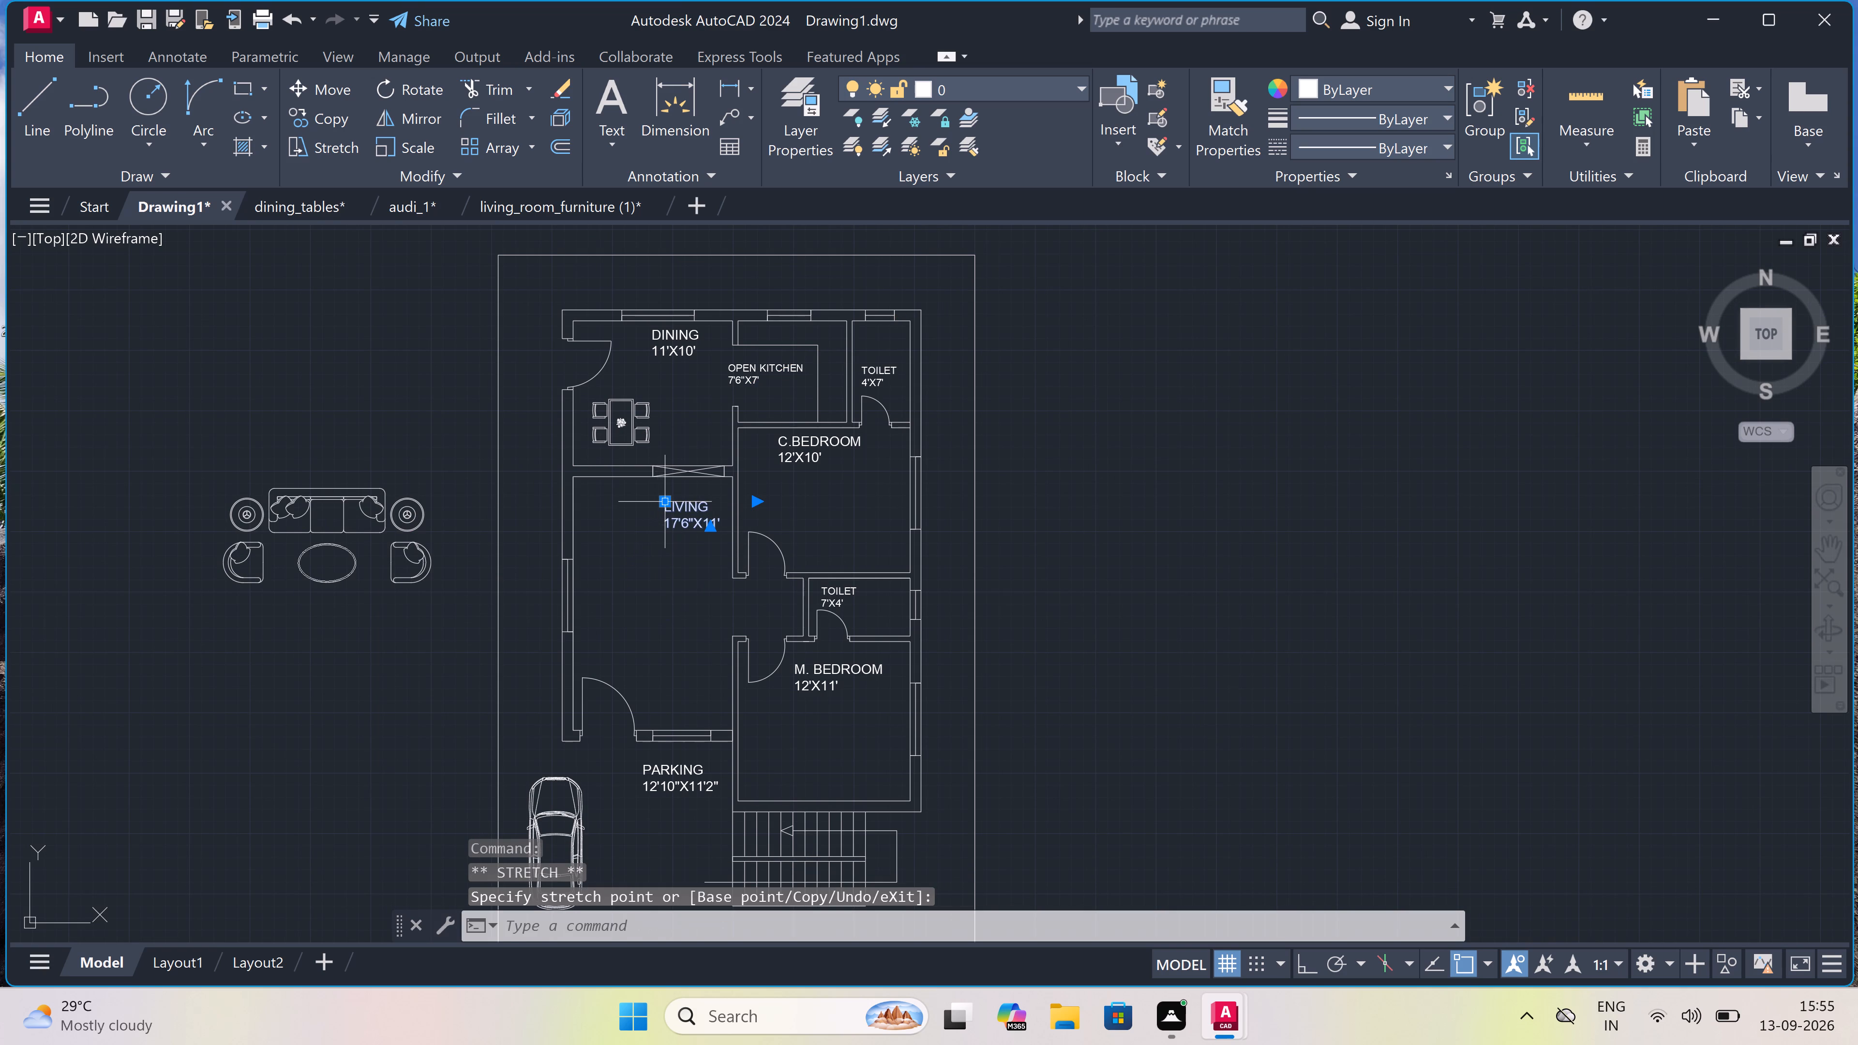
key("Escape")
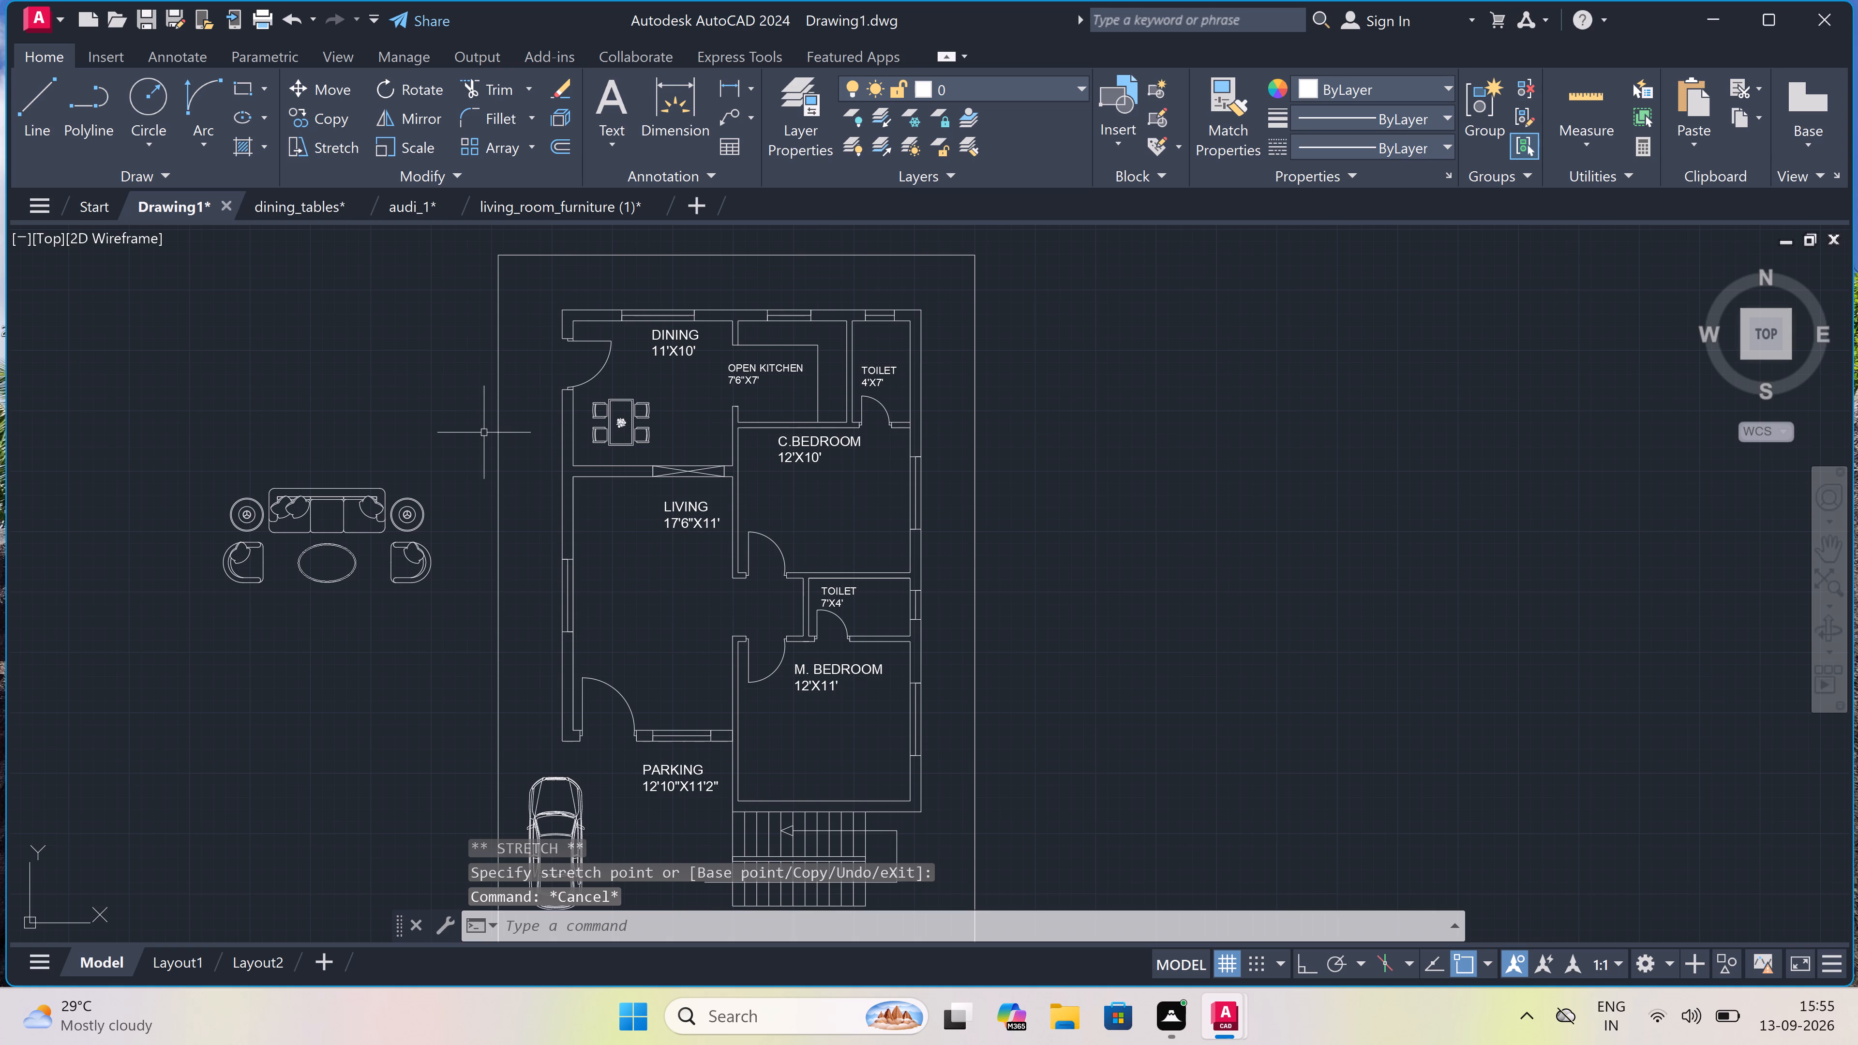
Scale the sofa set down by eye to about half its size, using a base point at the oval table.
left_click_drag(465, 442, 455, 465)
left_click(181, 602)
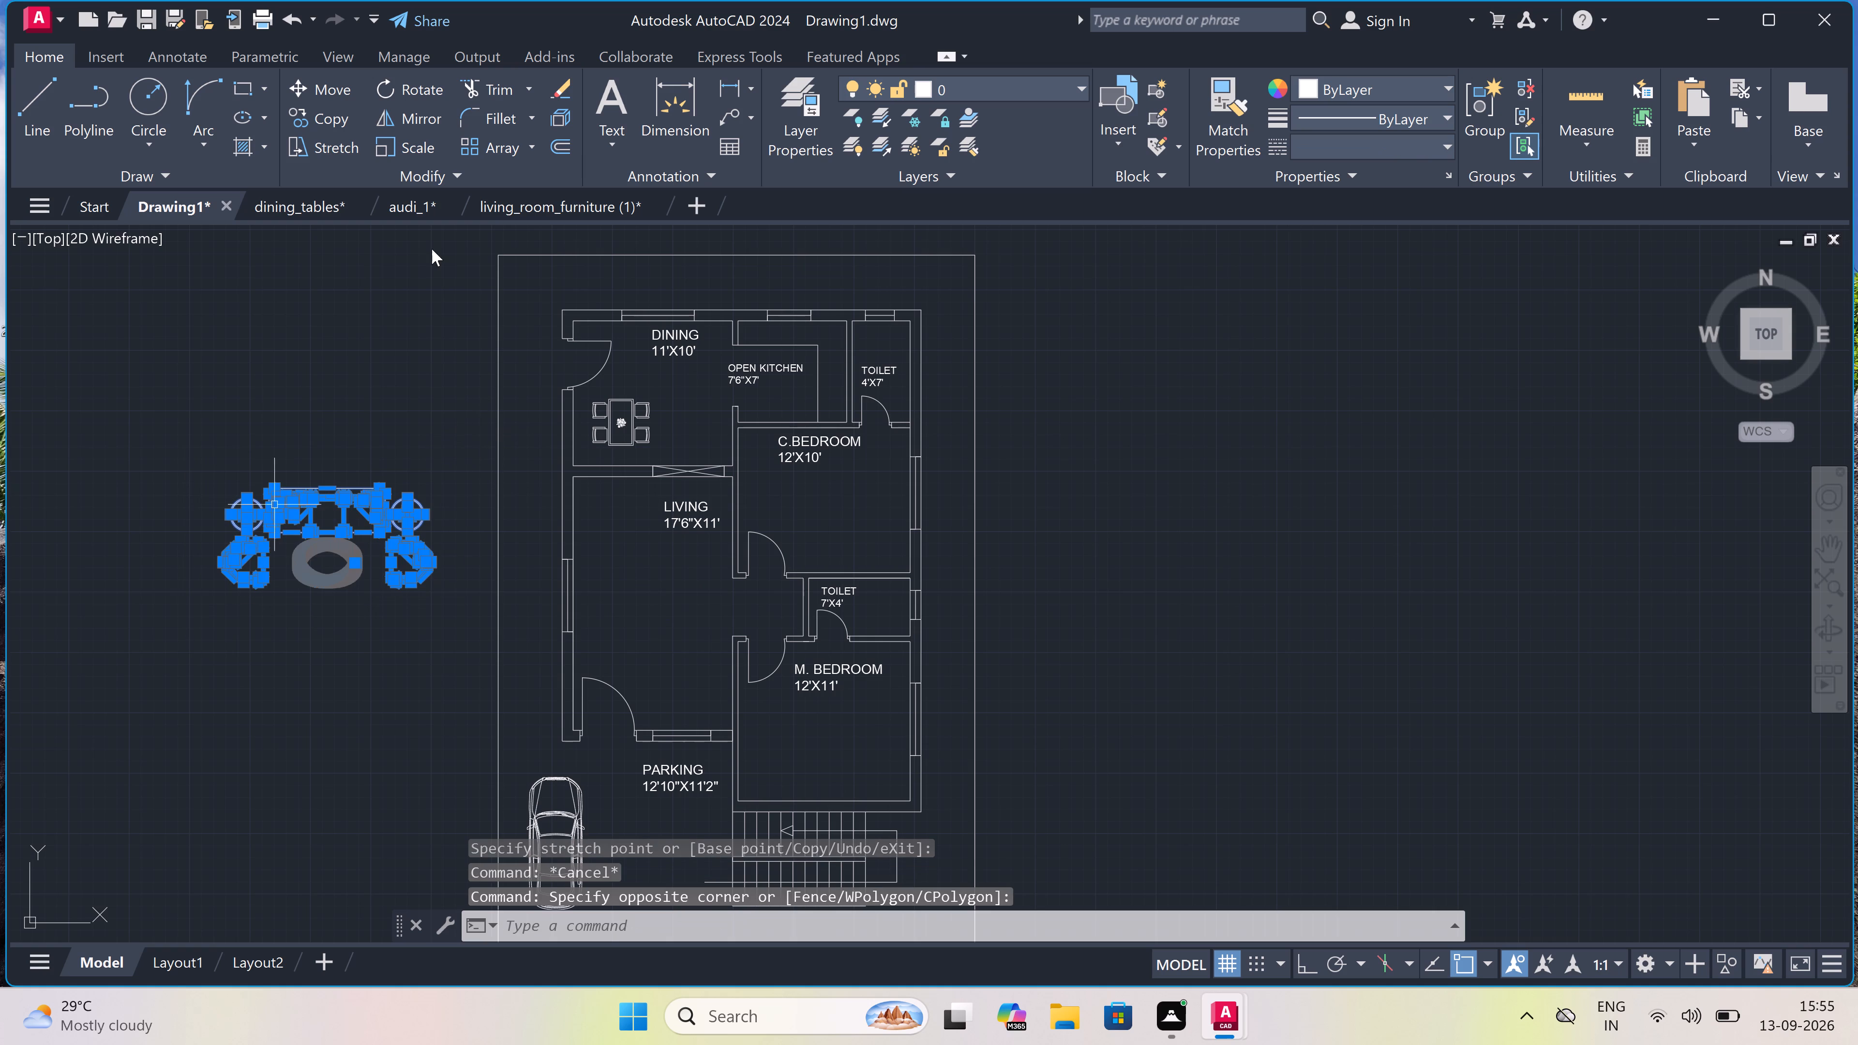
left_click(410, 140)
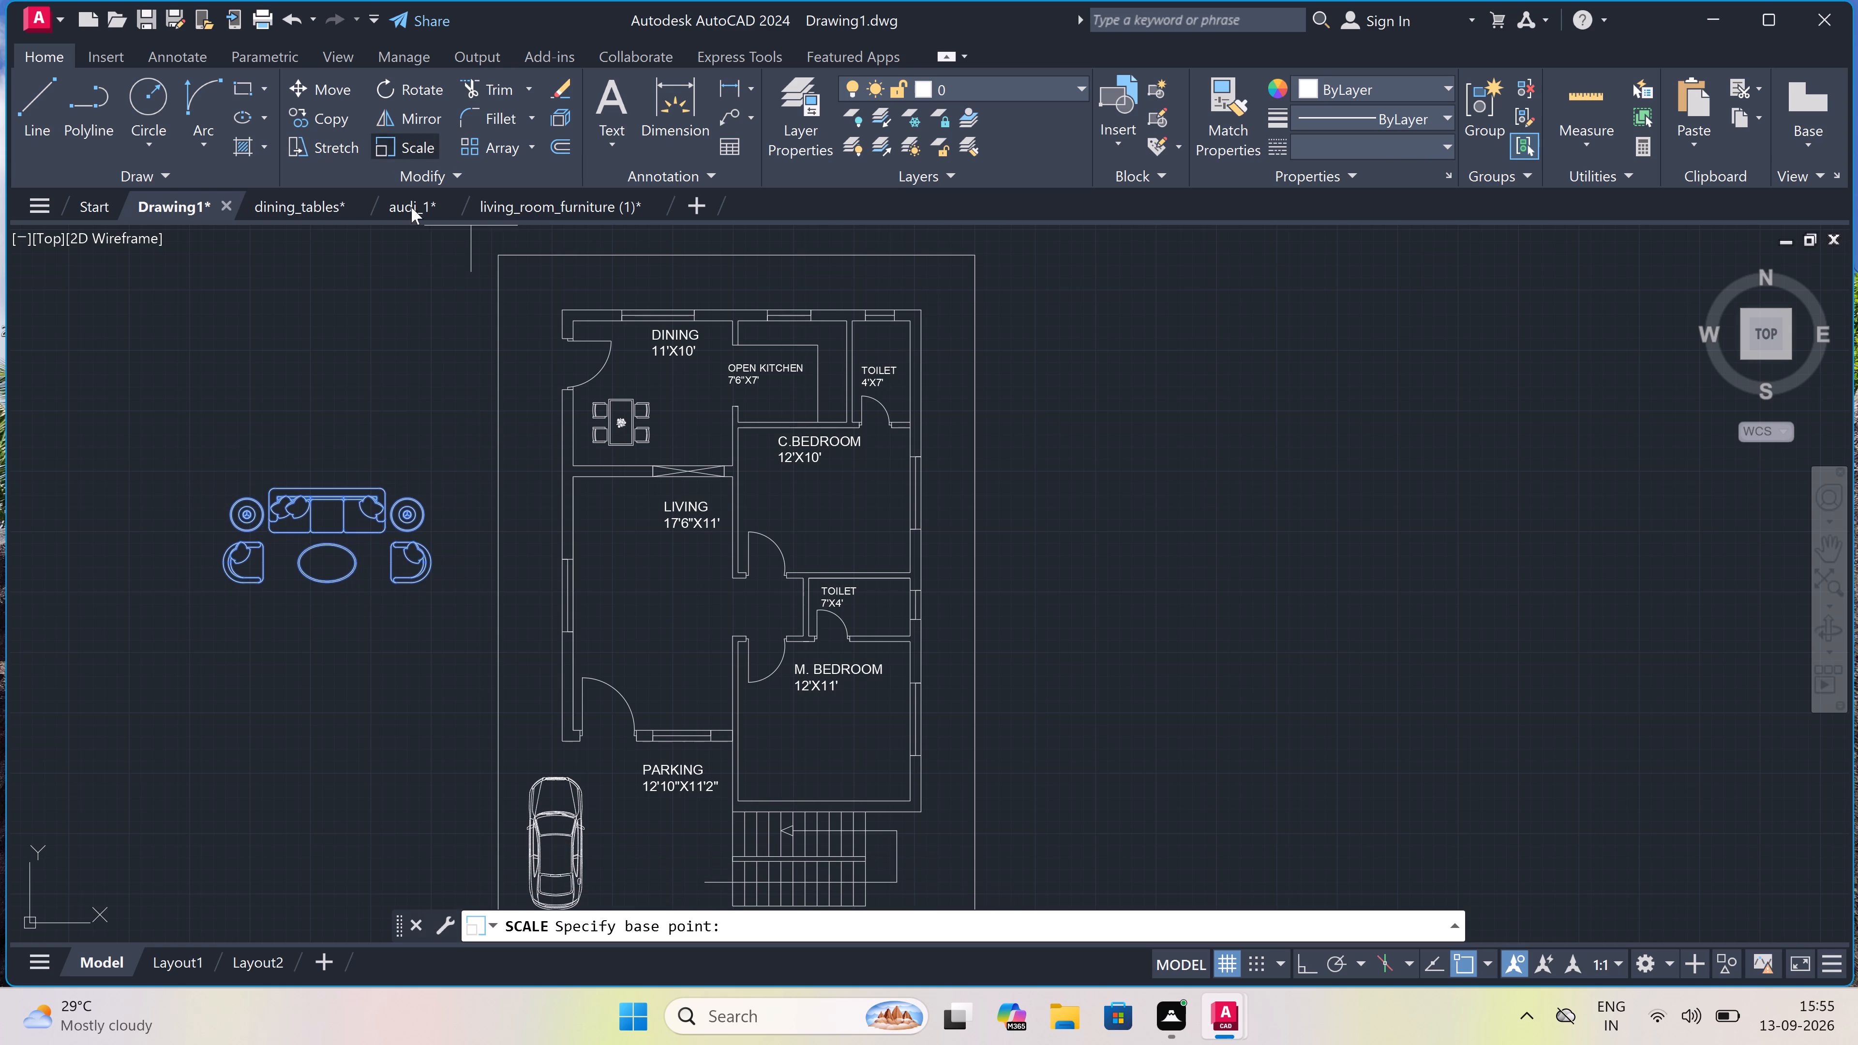
left_click(320, 564)
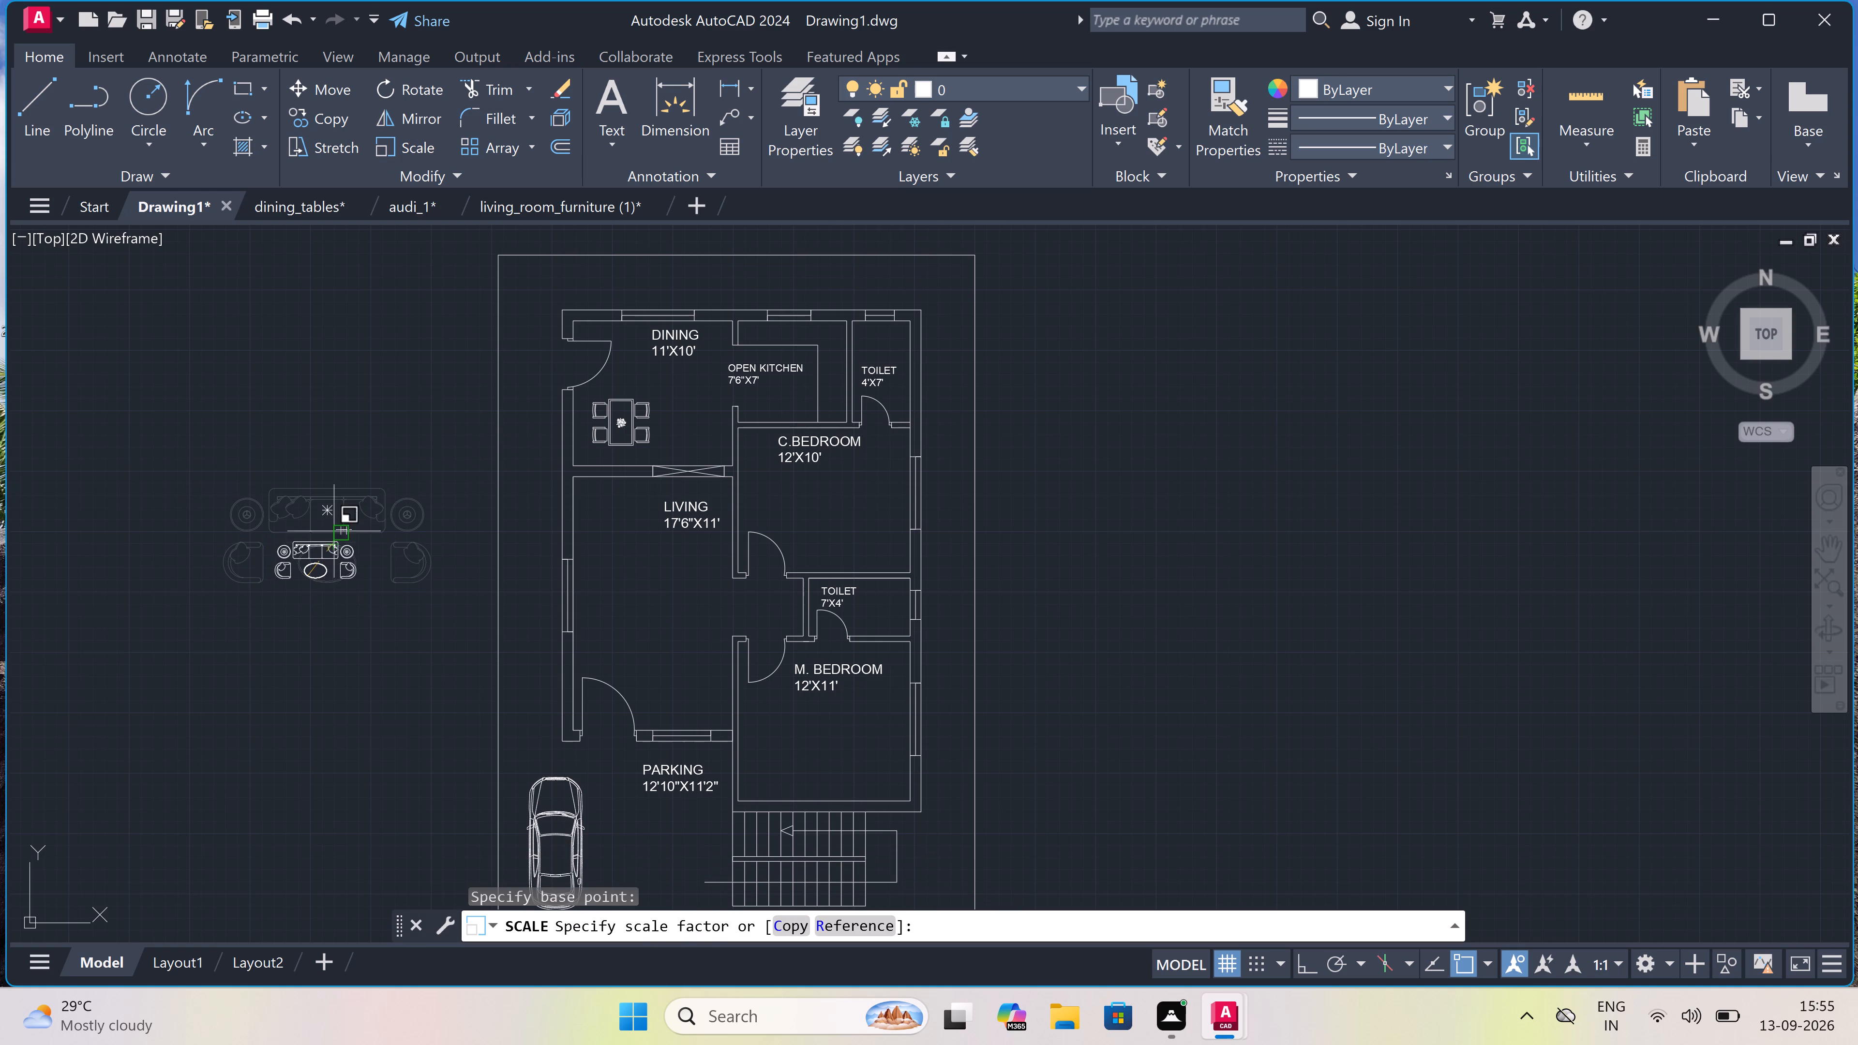
left_click(332, 544)
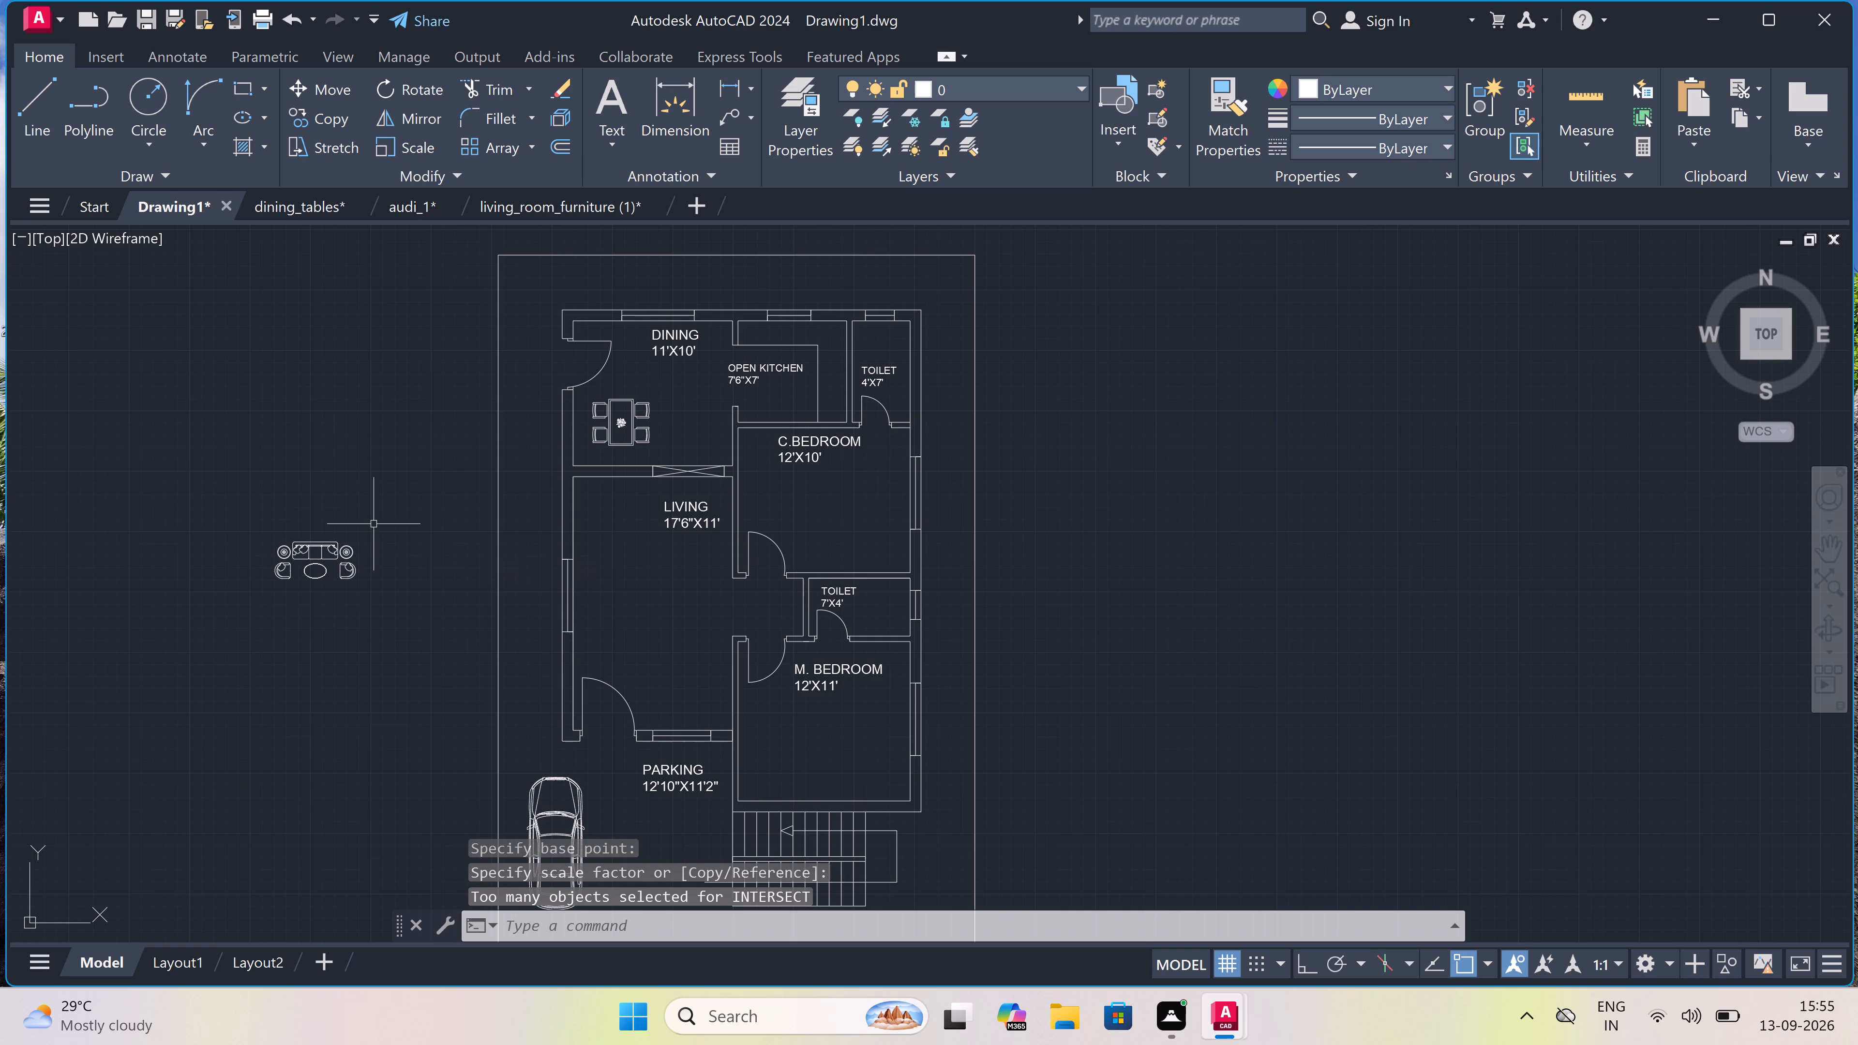
Rotate the sofa set 90 degrees counter-clockwise with Ortho on, so the sofa stands vertically with the oval table on its right.
scroll(279, 550, "up", 2)
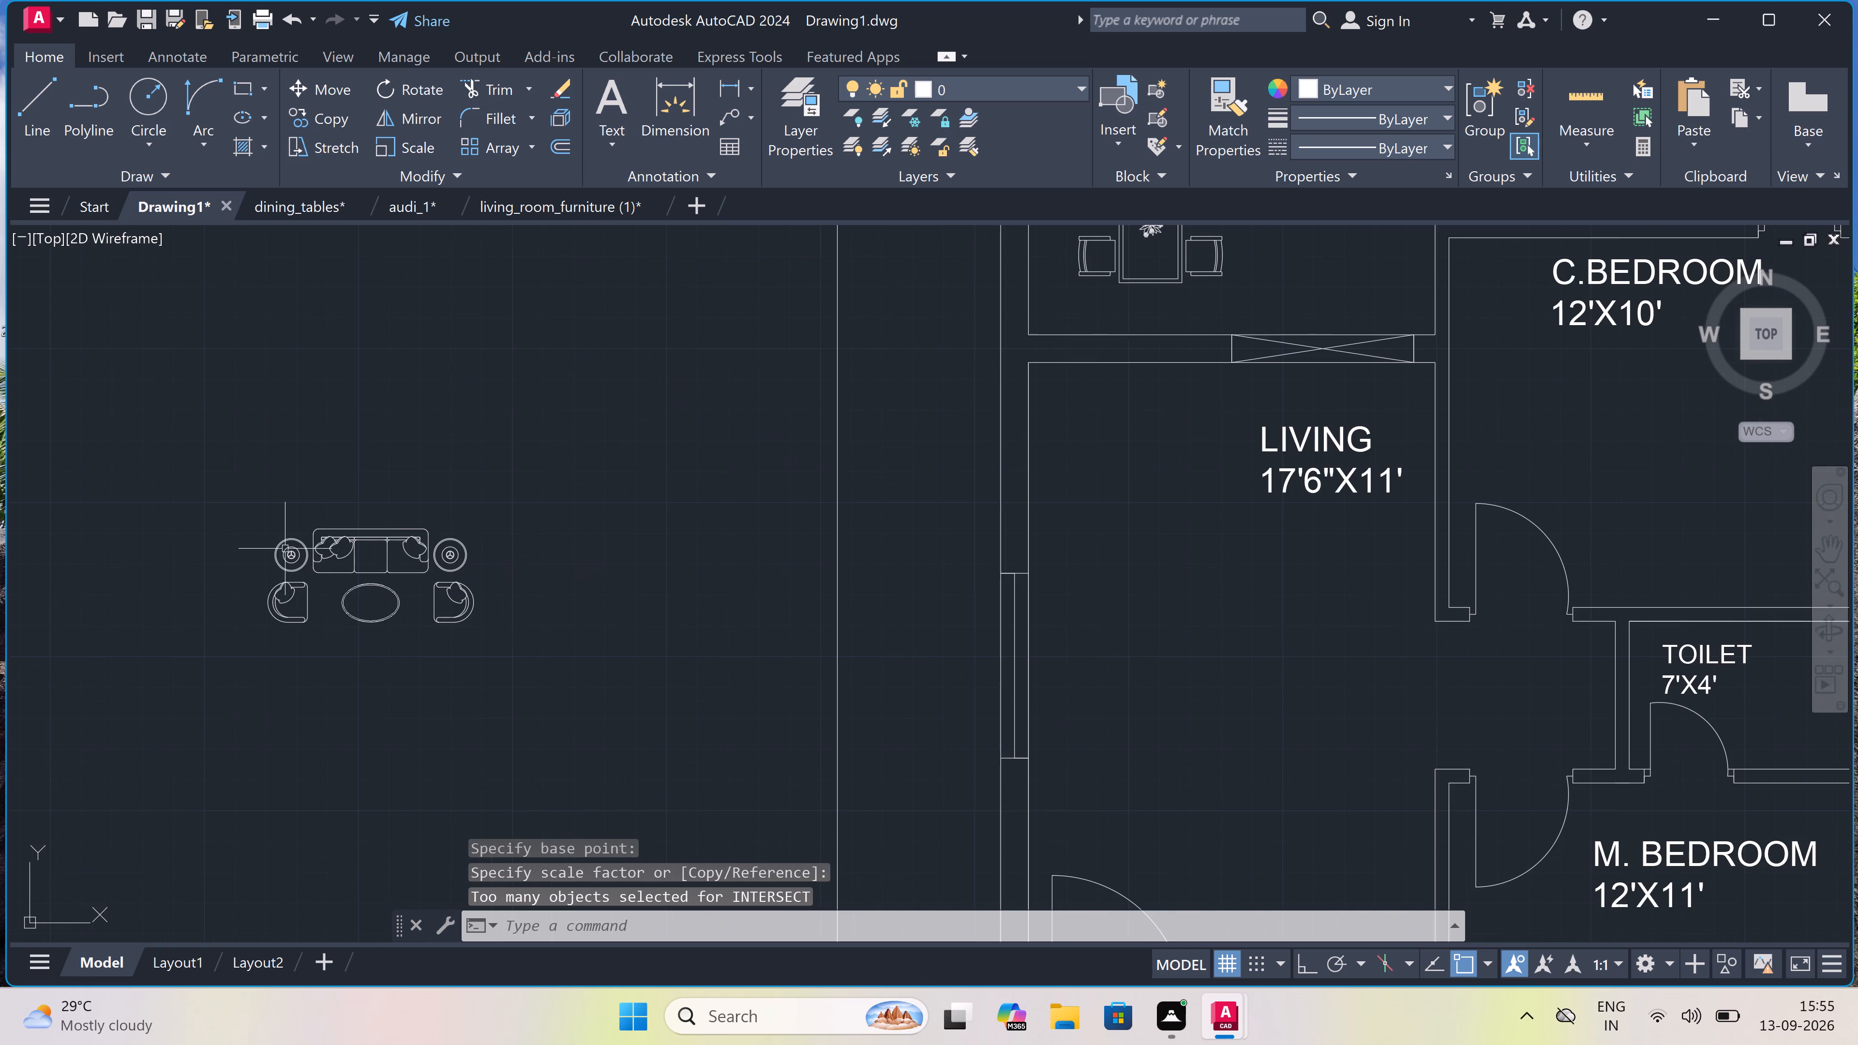
left_click_drag(540, 480, 479, 527)
left_click(92, 657)
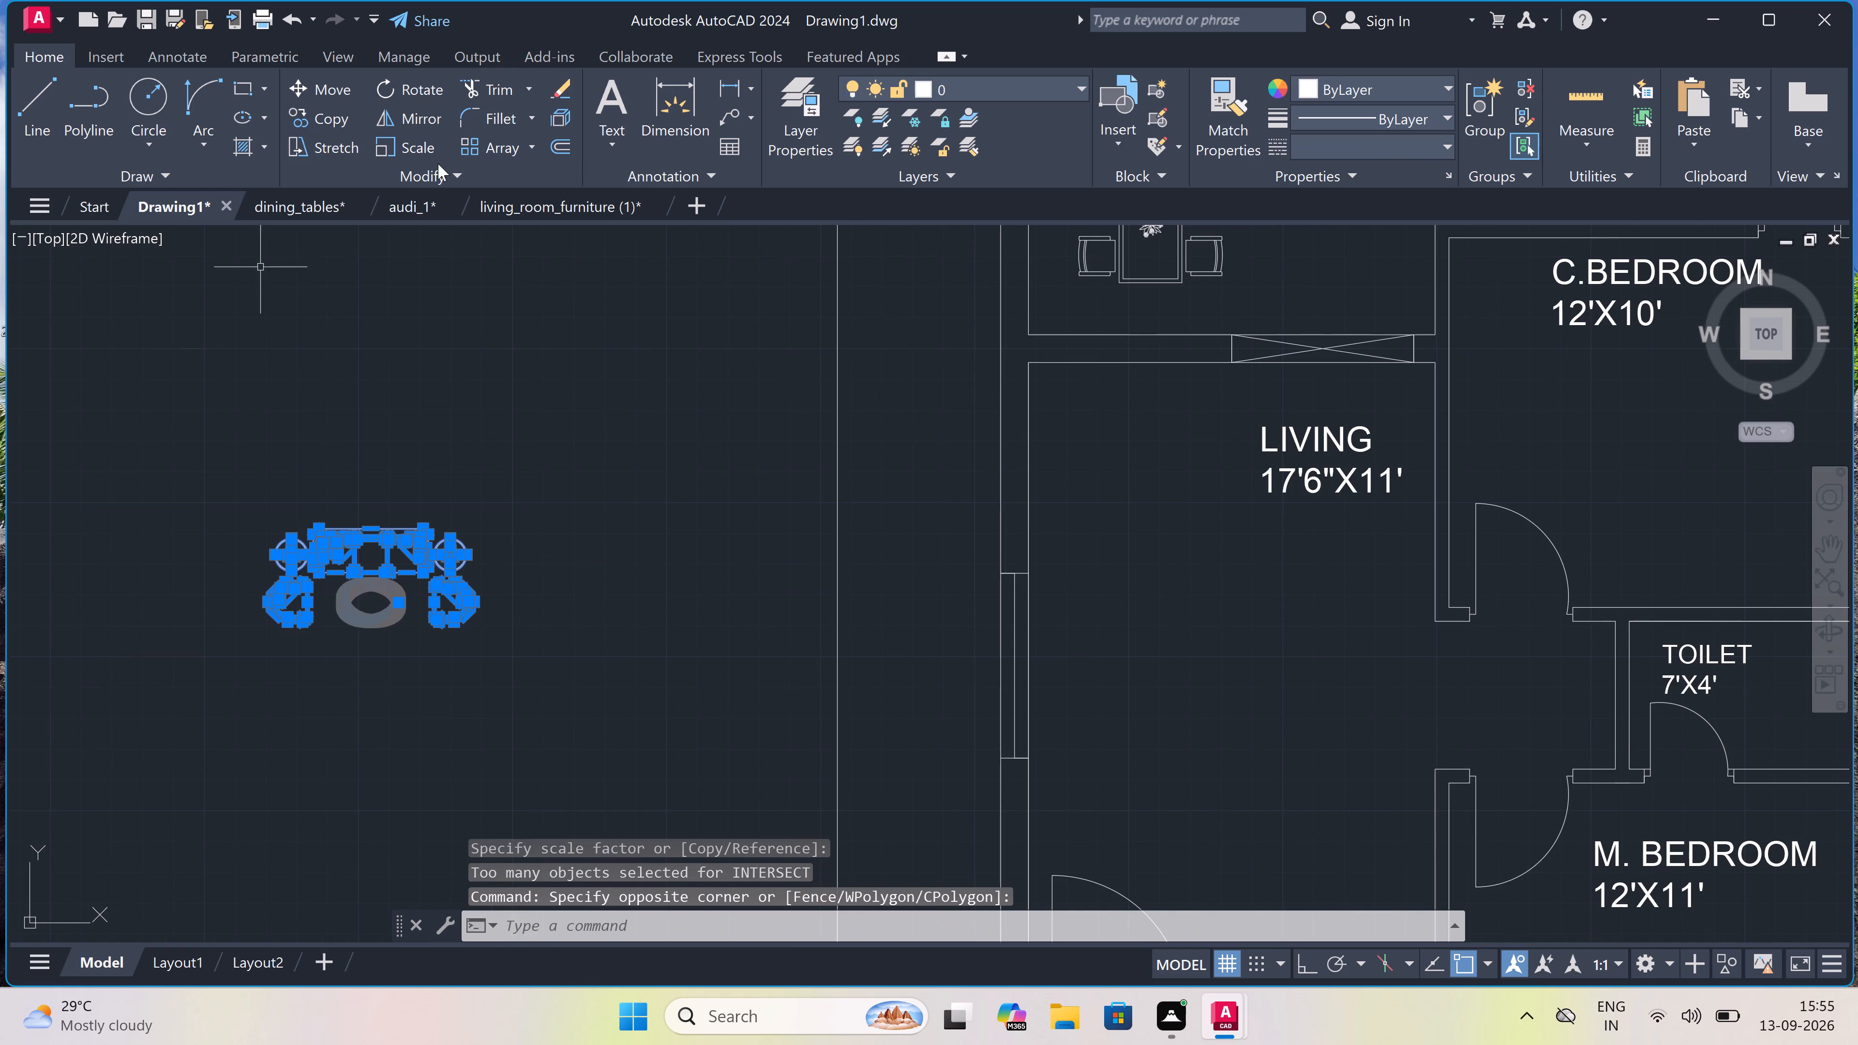
left_click(404, 84)
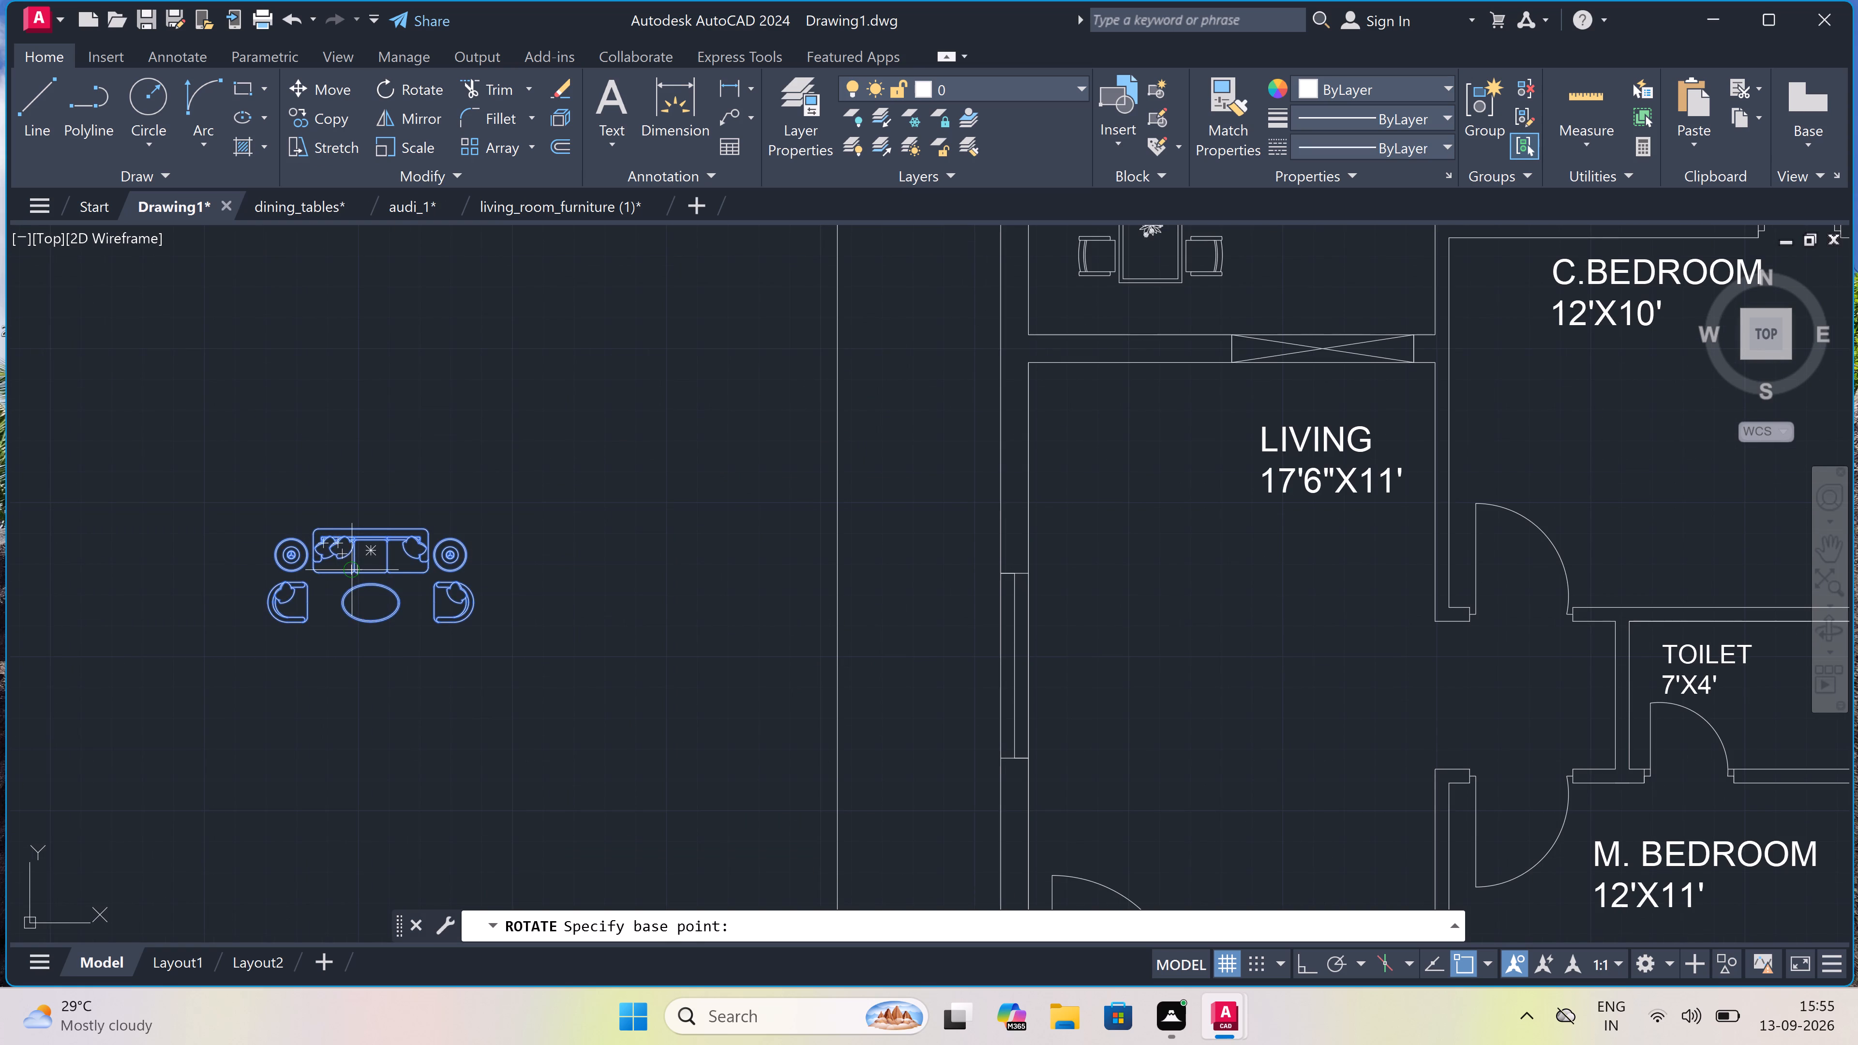
left_click_drag(353, 563, 353, 555)
key("F8")
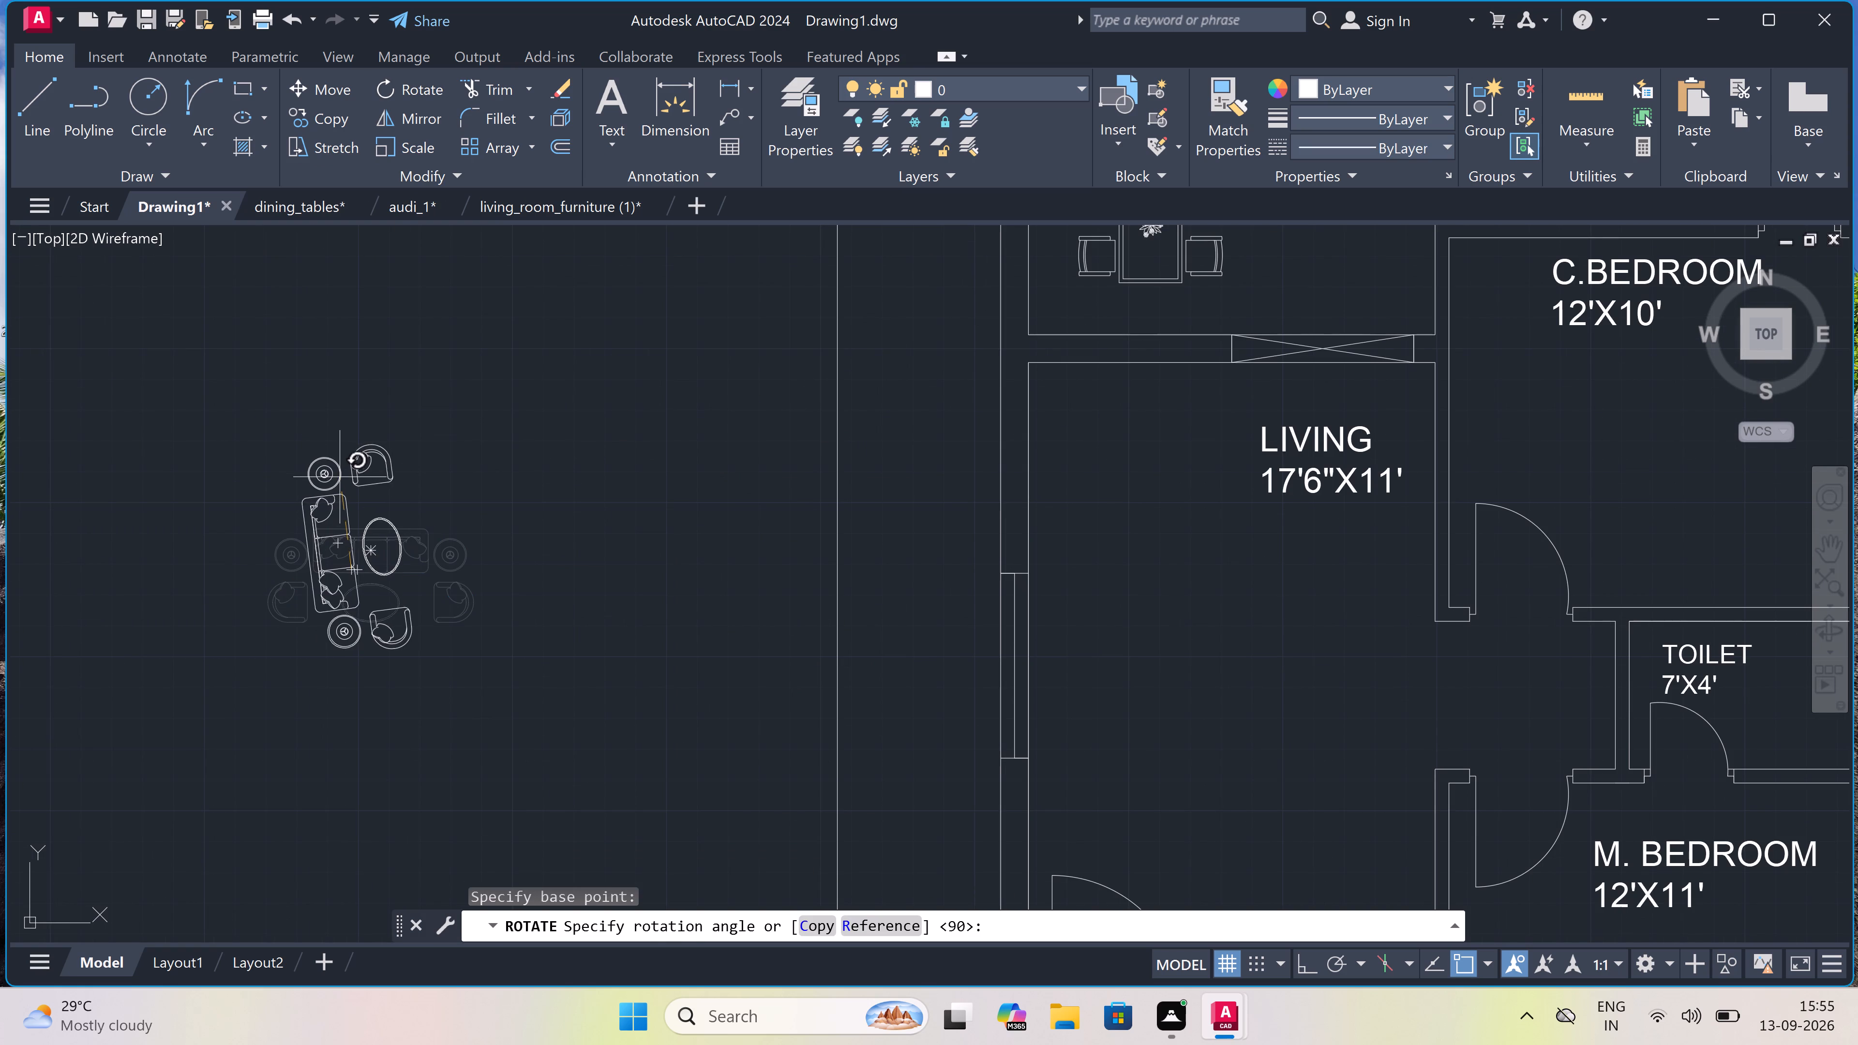
left_click(360, 423)
Move the whole sofa set with Ortho off into the living room, placing the sofa's back against the left wall, centred on the window.
left_click_drag(494, 403, 435, 471)
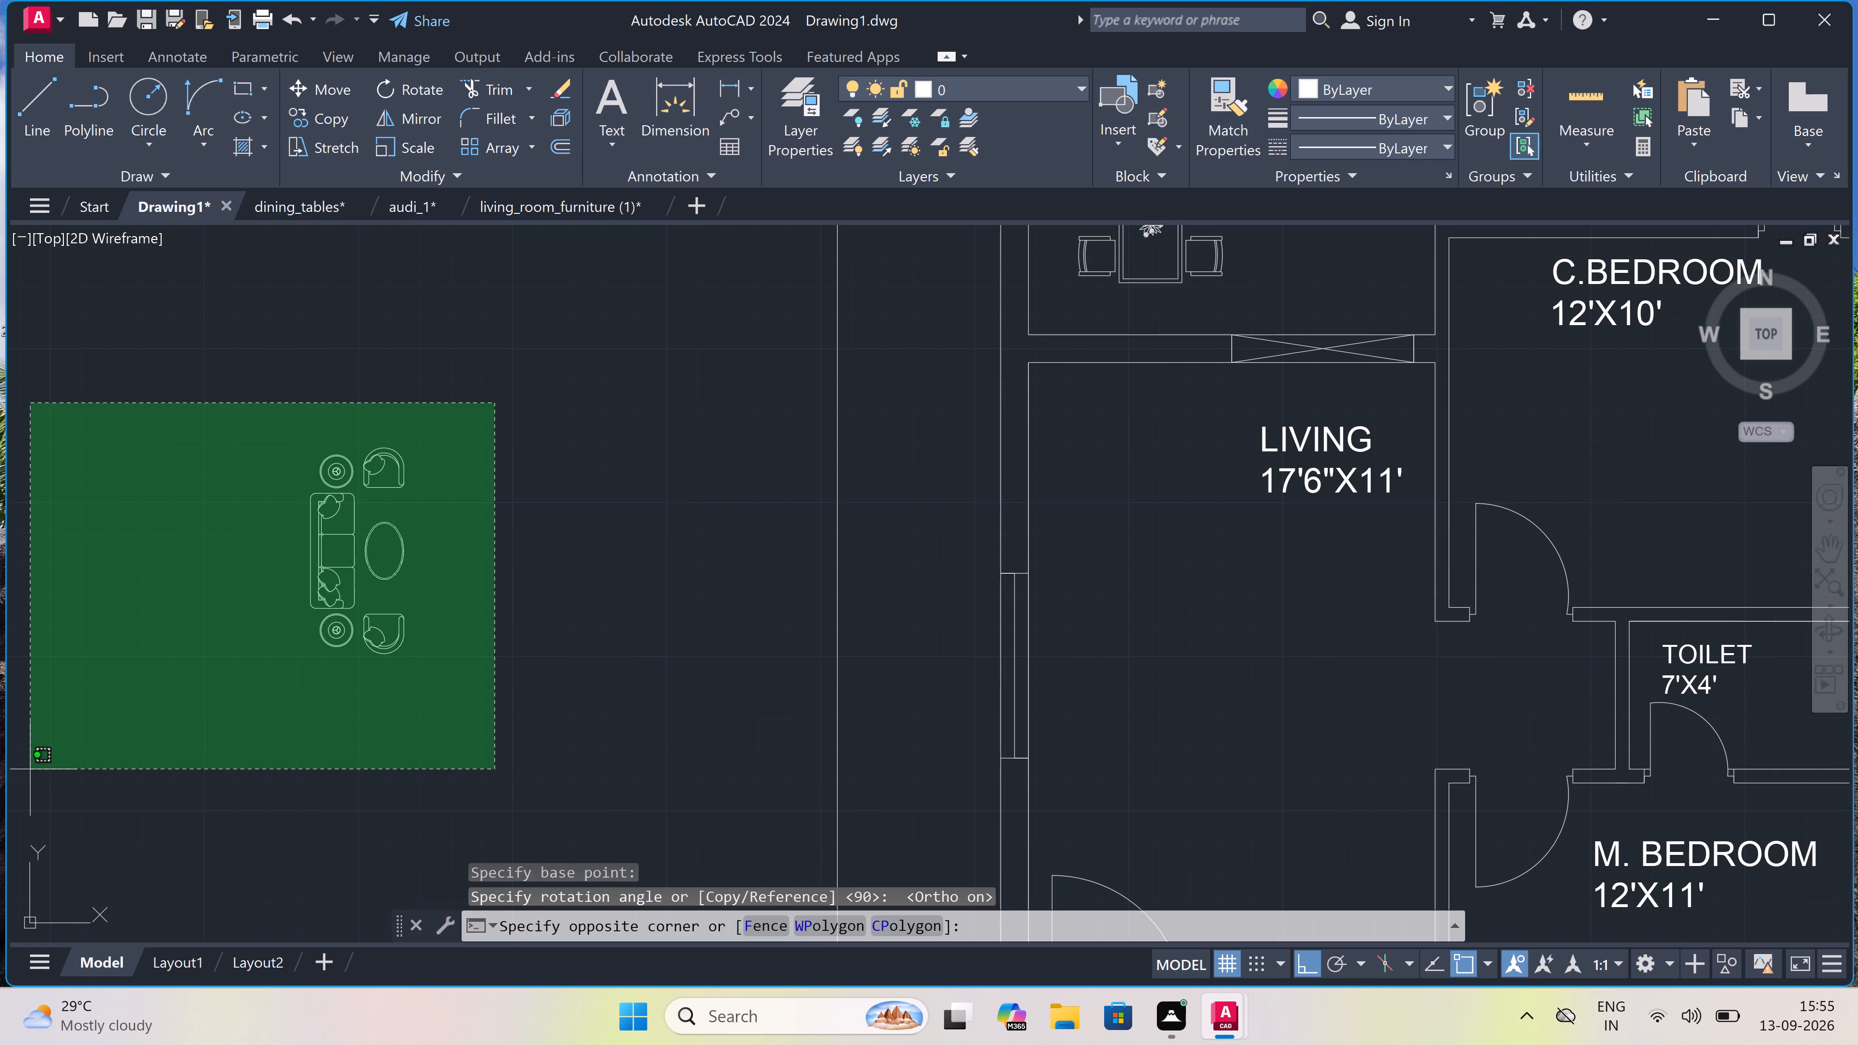
left_click_drag(48, 760, 64, 750)
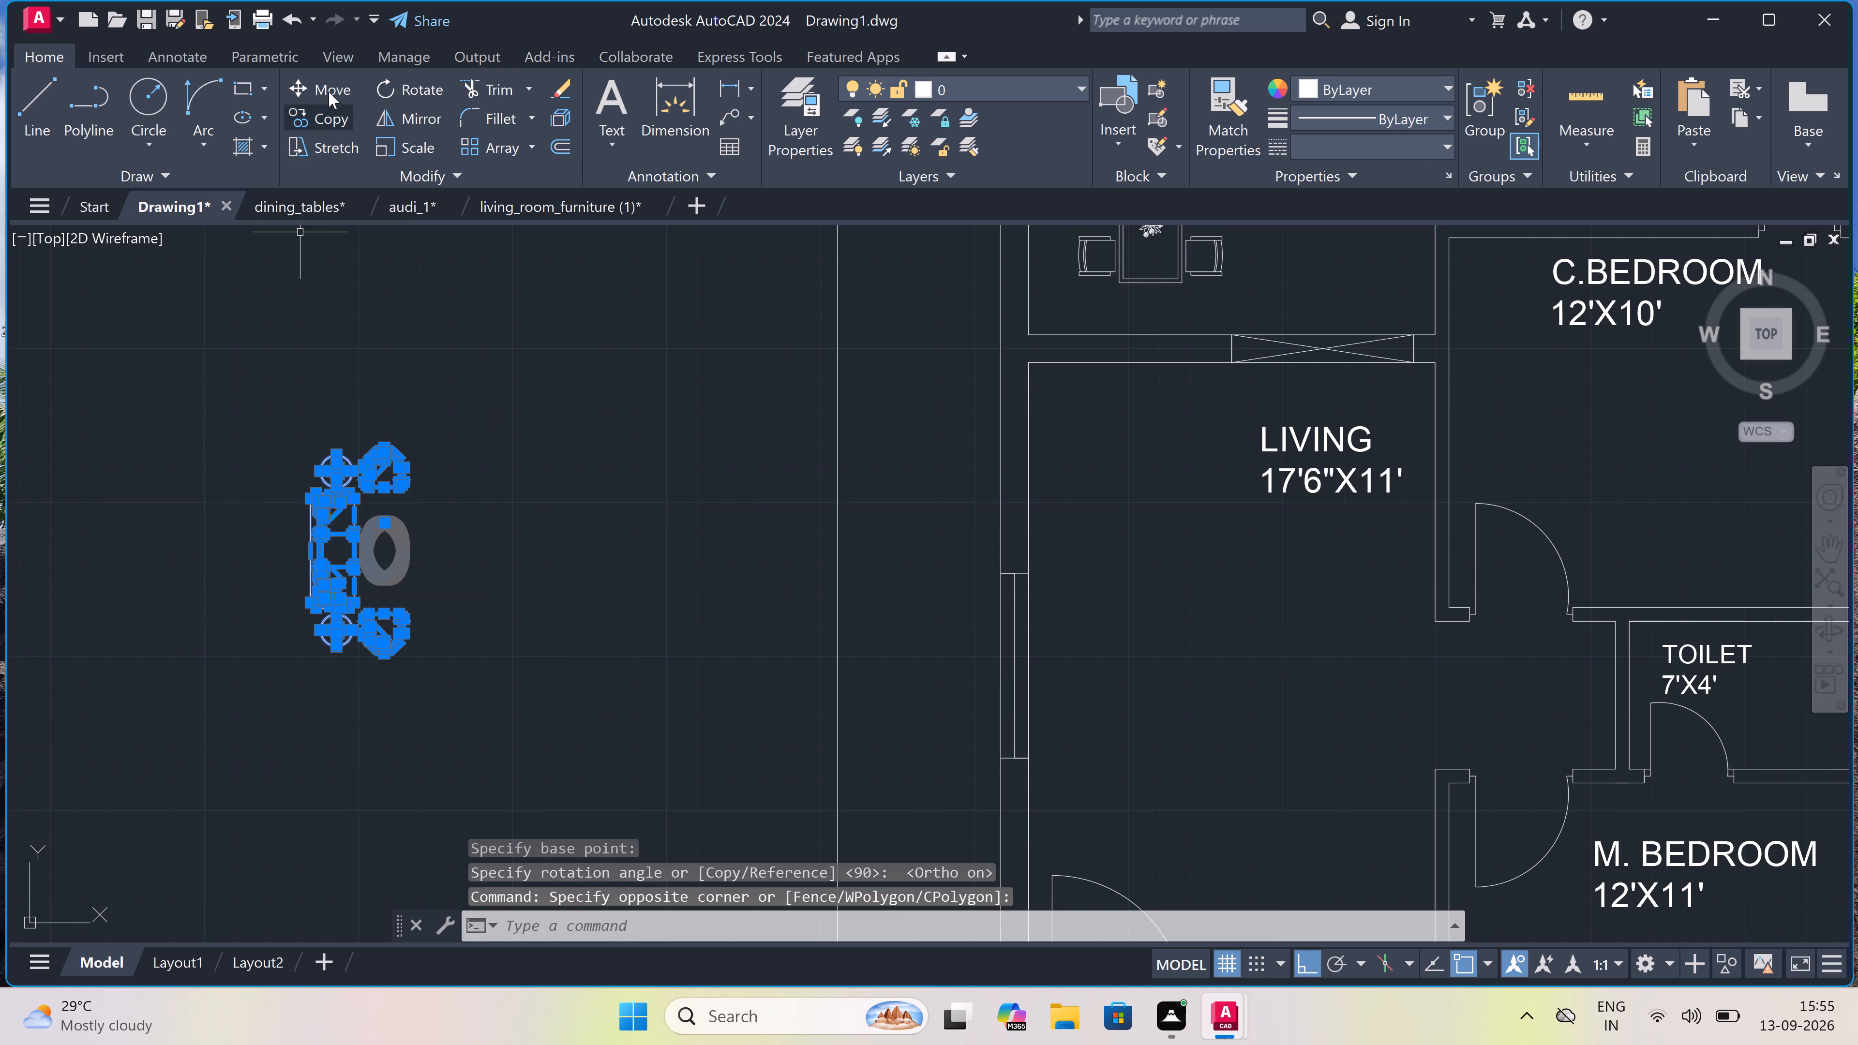
left_click(316, 80)
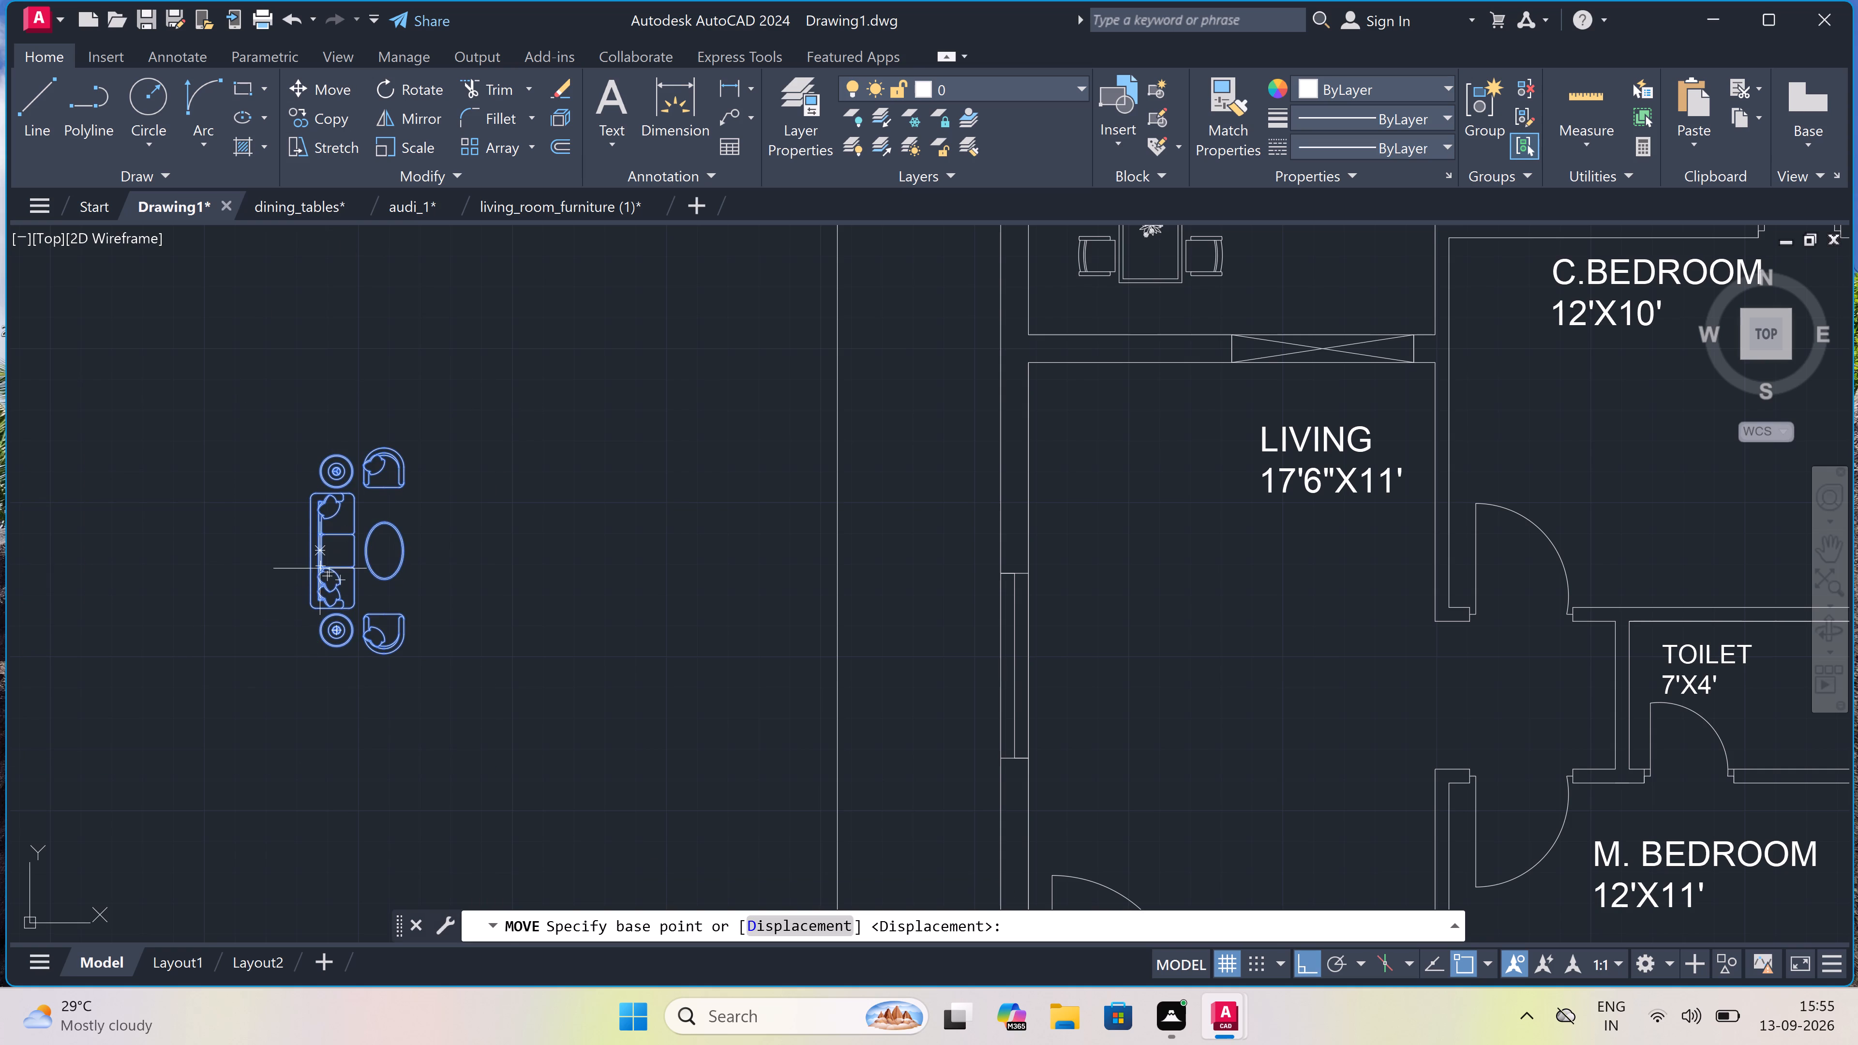
left_click_drag(375, 538, 455, 561)
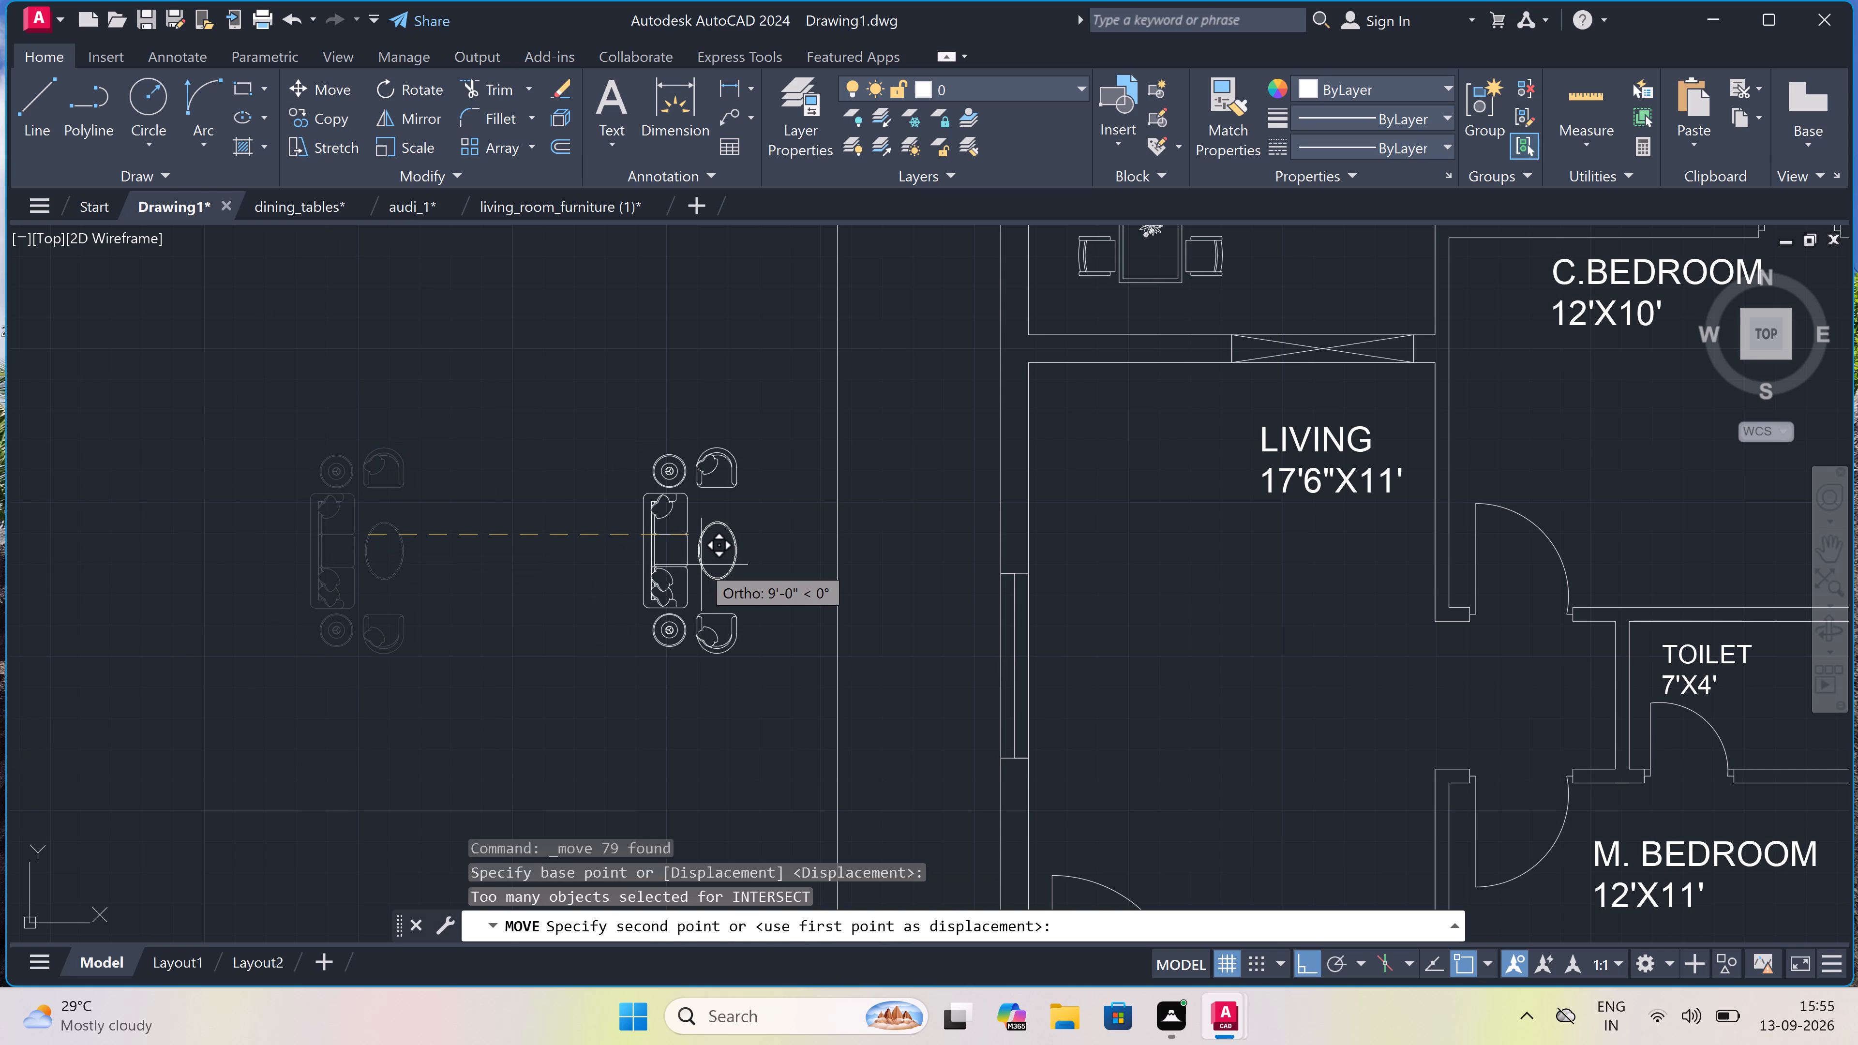
key("F8")
scroll(698, 569, "down", 2)
scroll(914, 594, "up", 2)
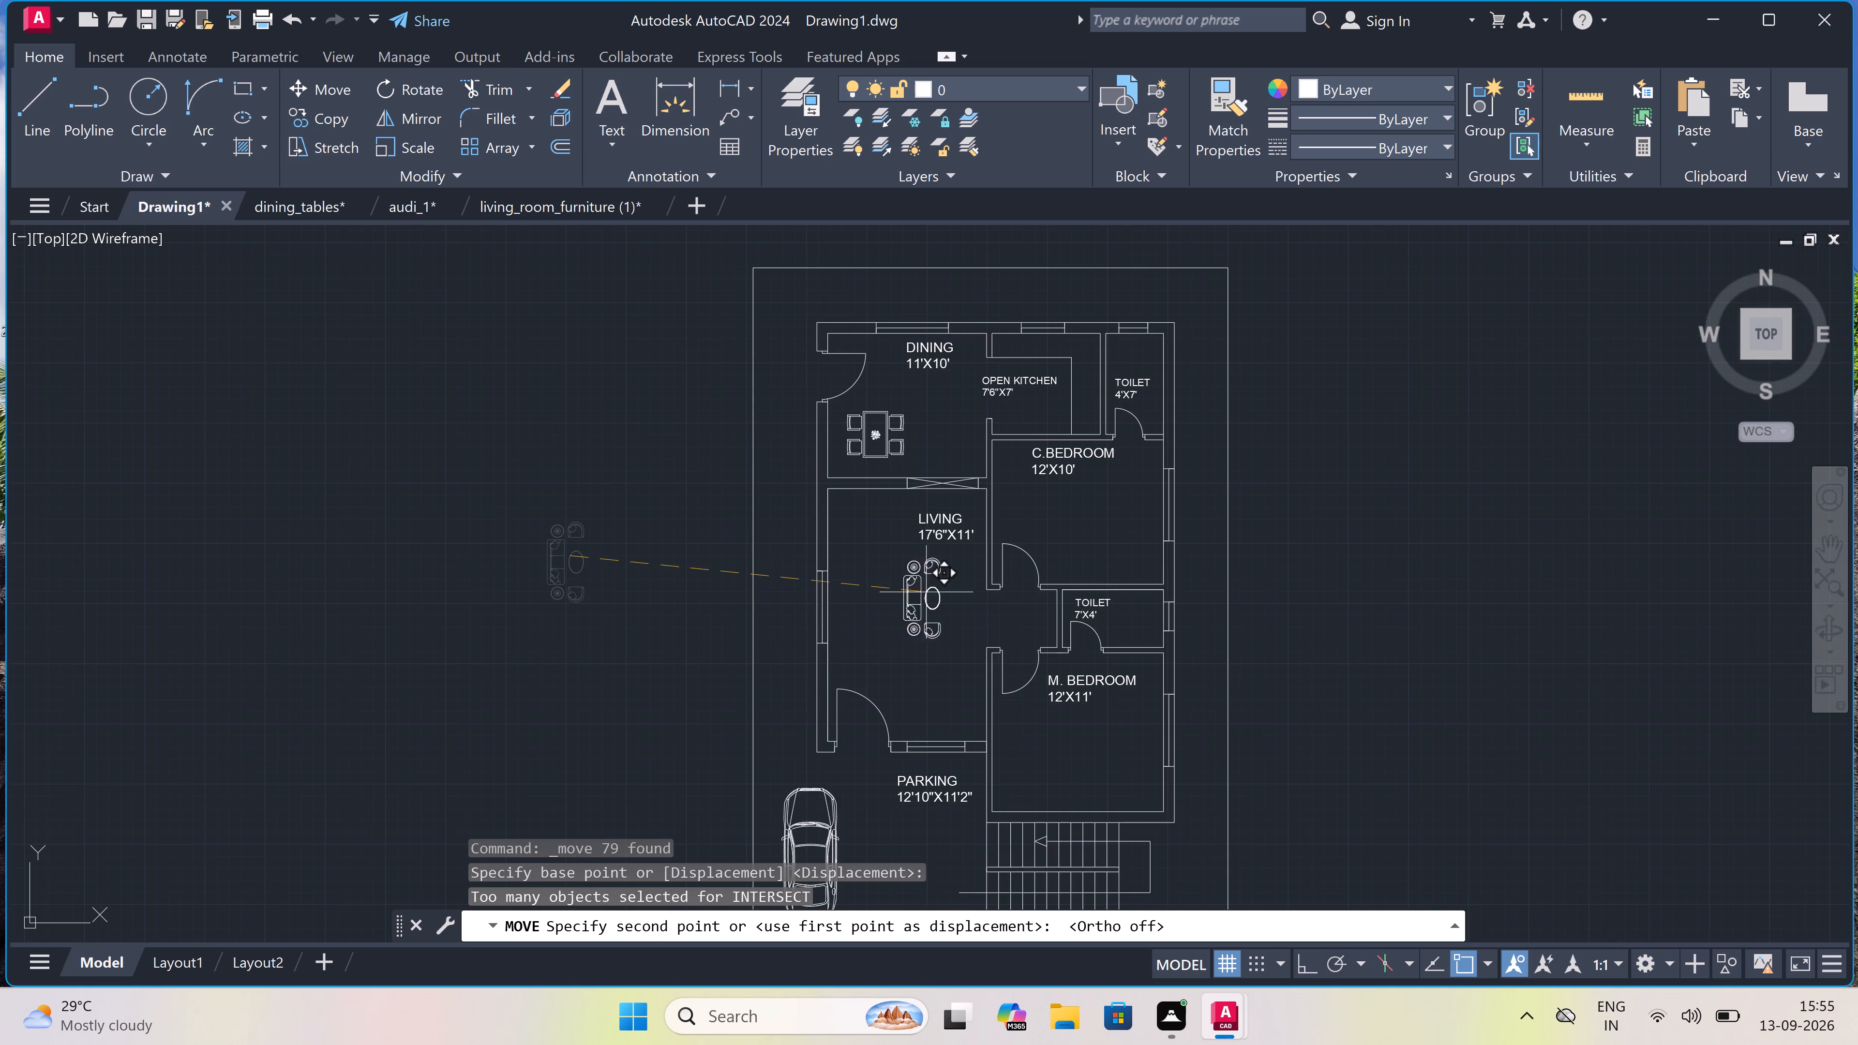
scroll(910, 594, "up", 2)
scroll(766, 586, "down", 3)
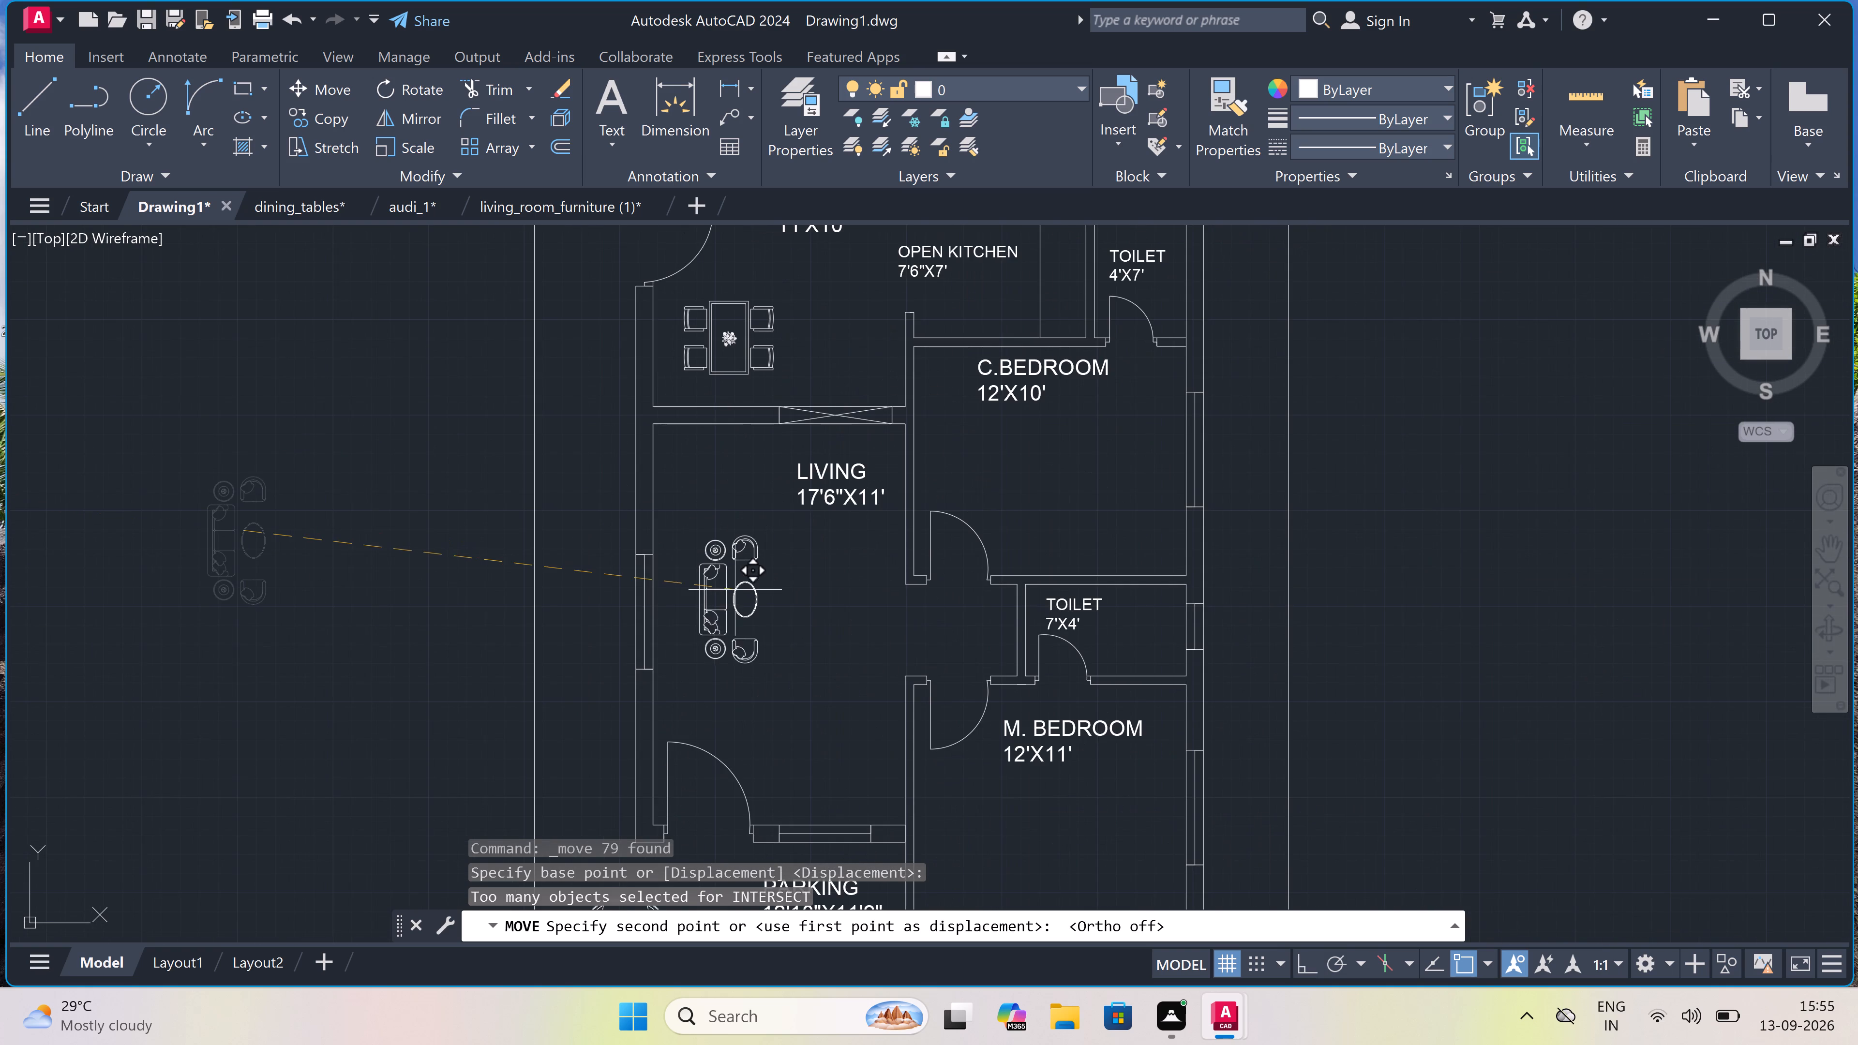
scroll(707, 589, "up", 2)
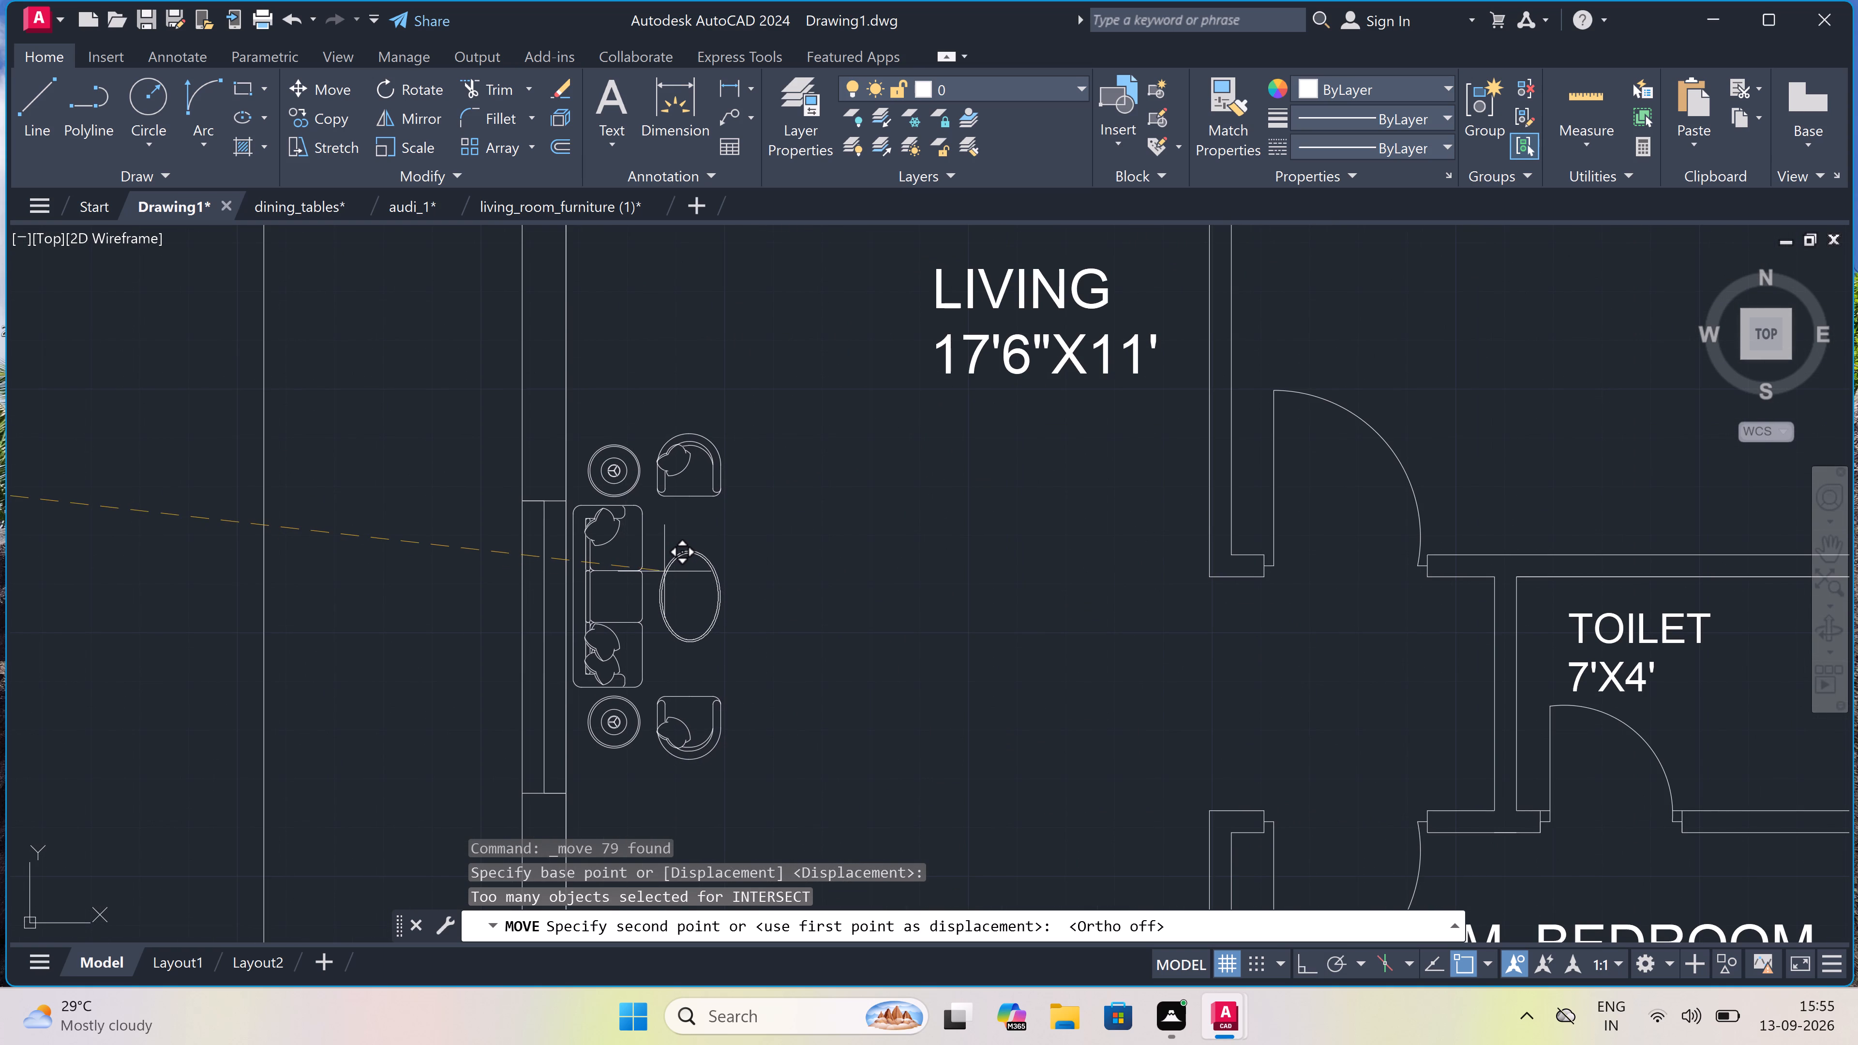
left_click(664, 571)
key("Escape")
scroll(691, 551, "down", 4)
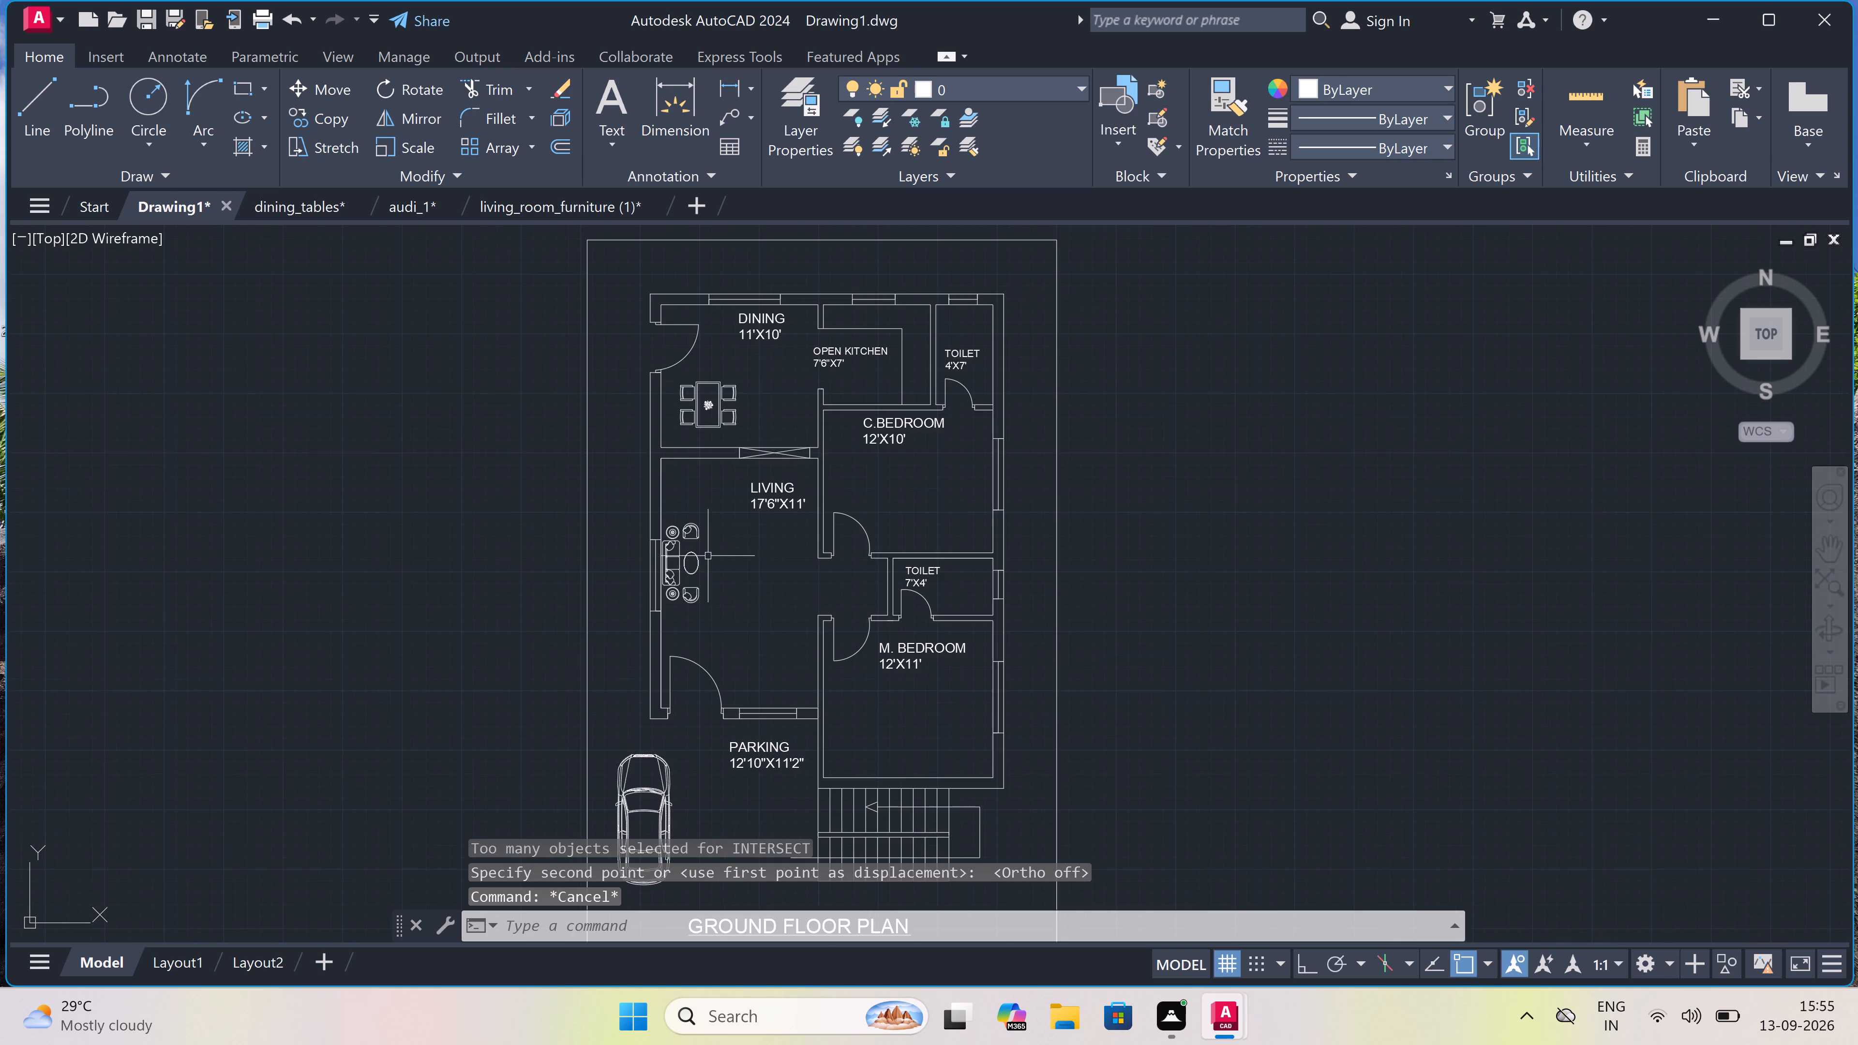
scroll(724, 558, "up", 2)
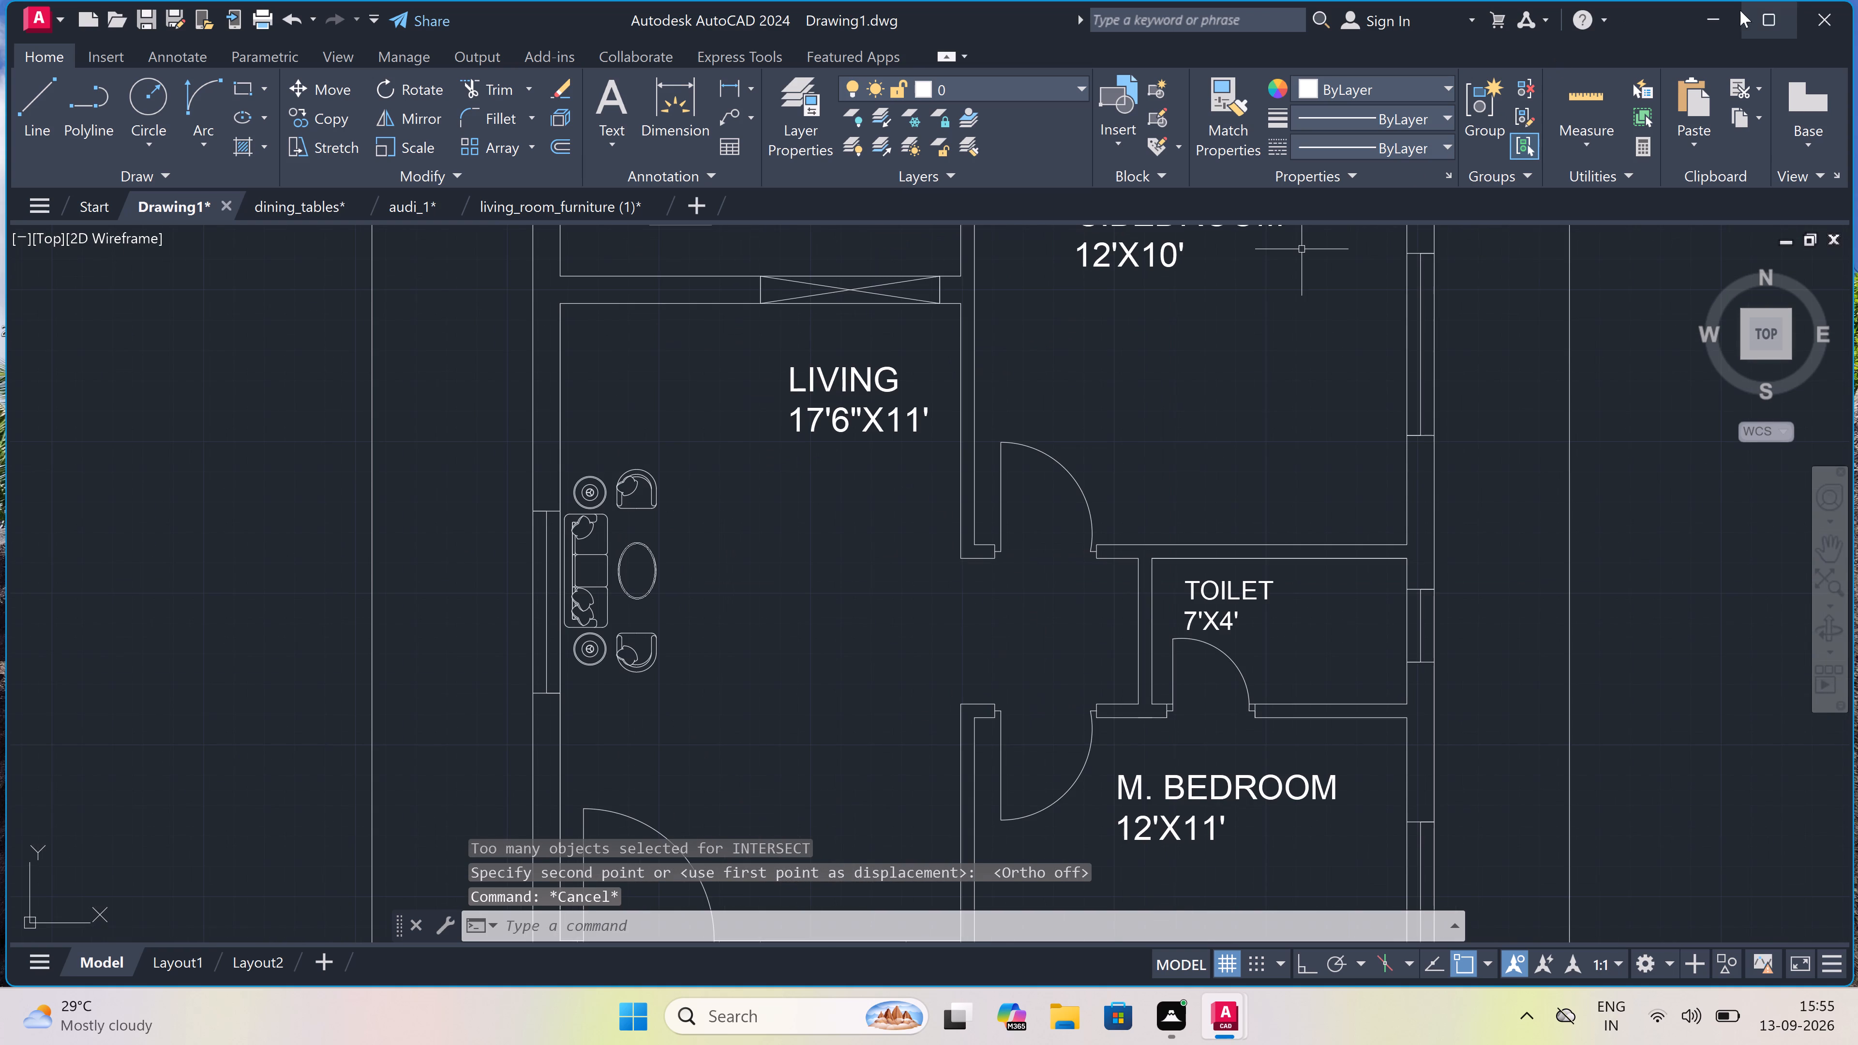
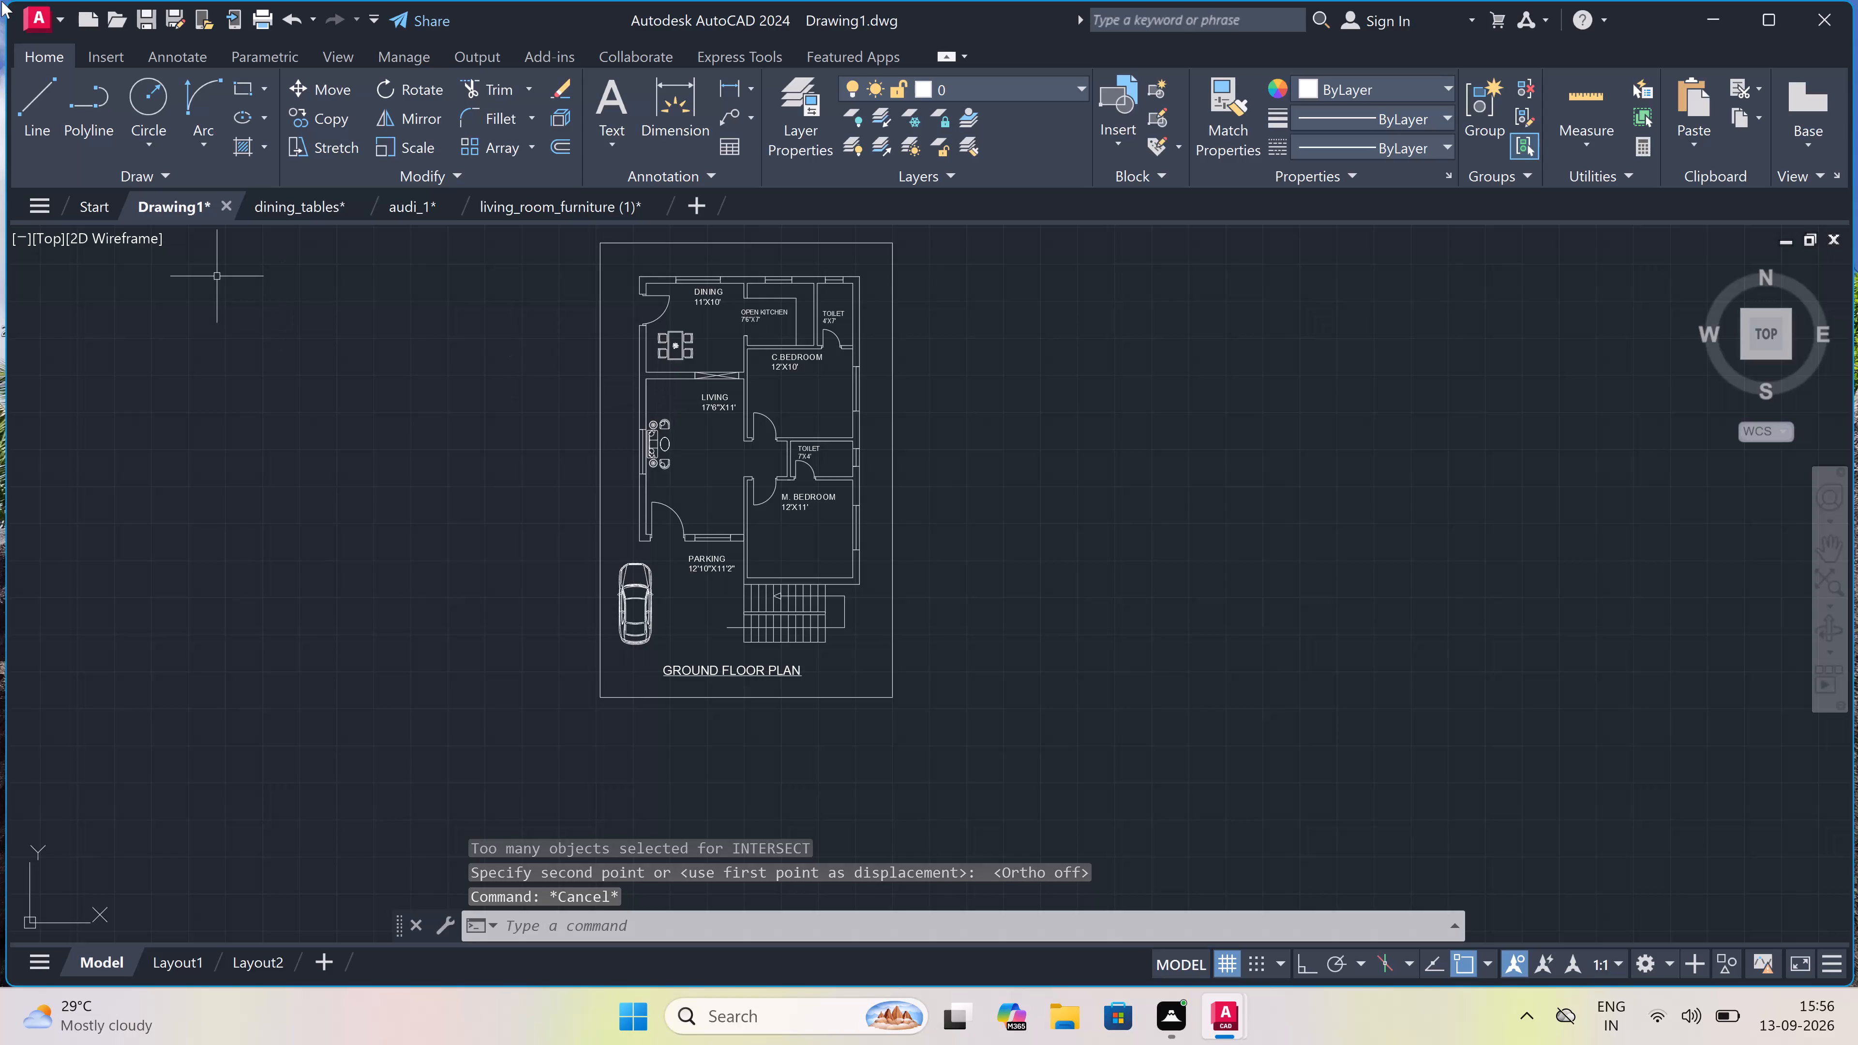
Open toilet_all_views.dwg from the recent documents.
left_click(36, 12)
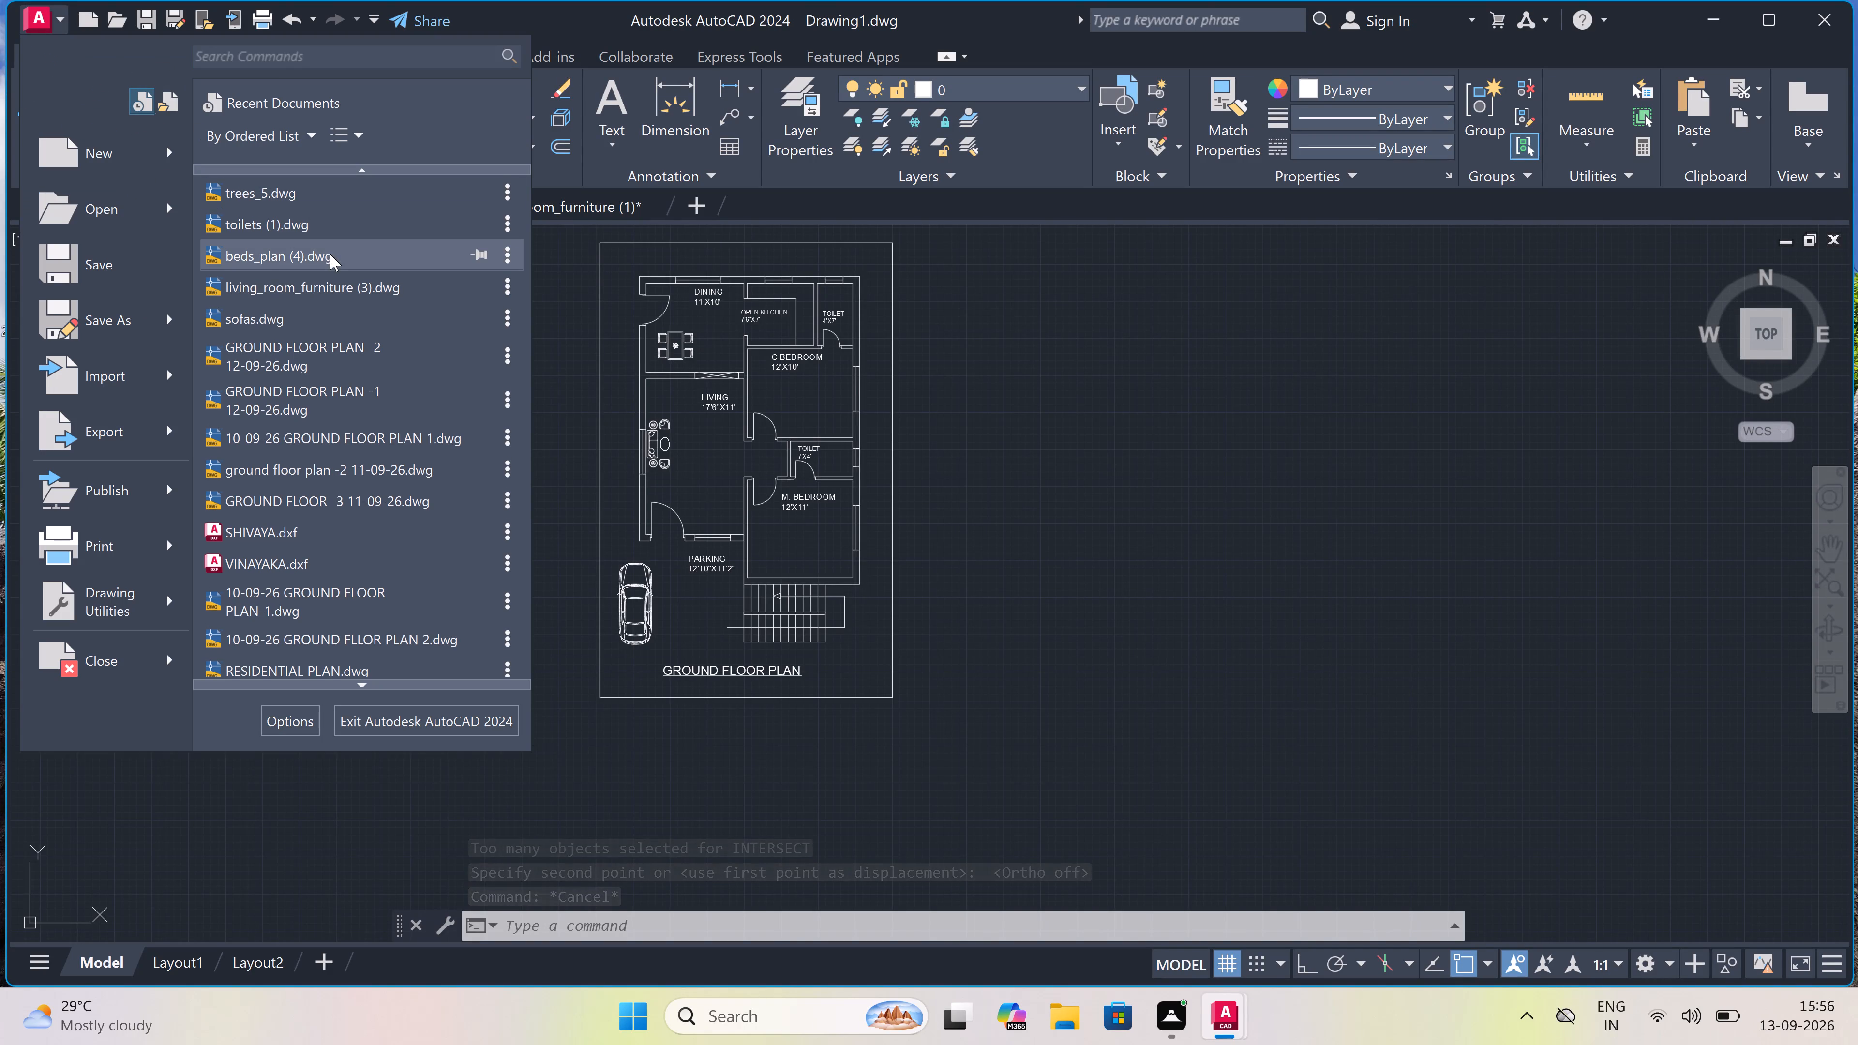
scroll(325, 264, "down", 1)
scroll(321, 532, "down", 1)
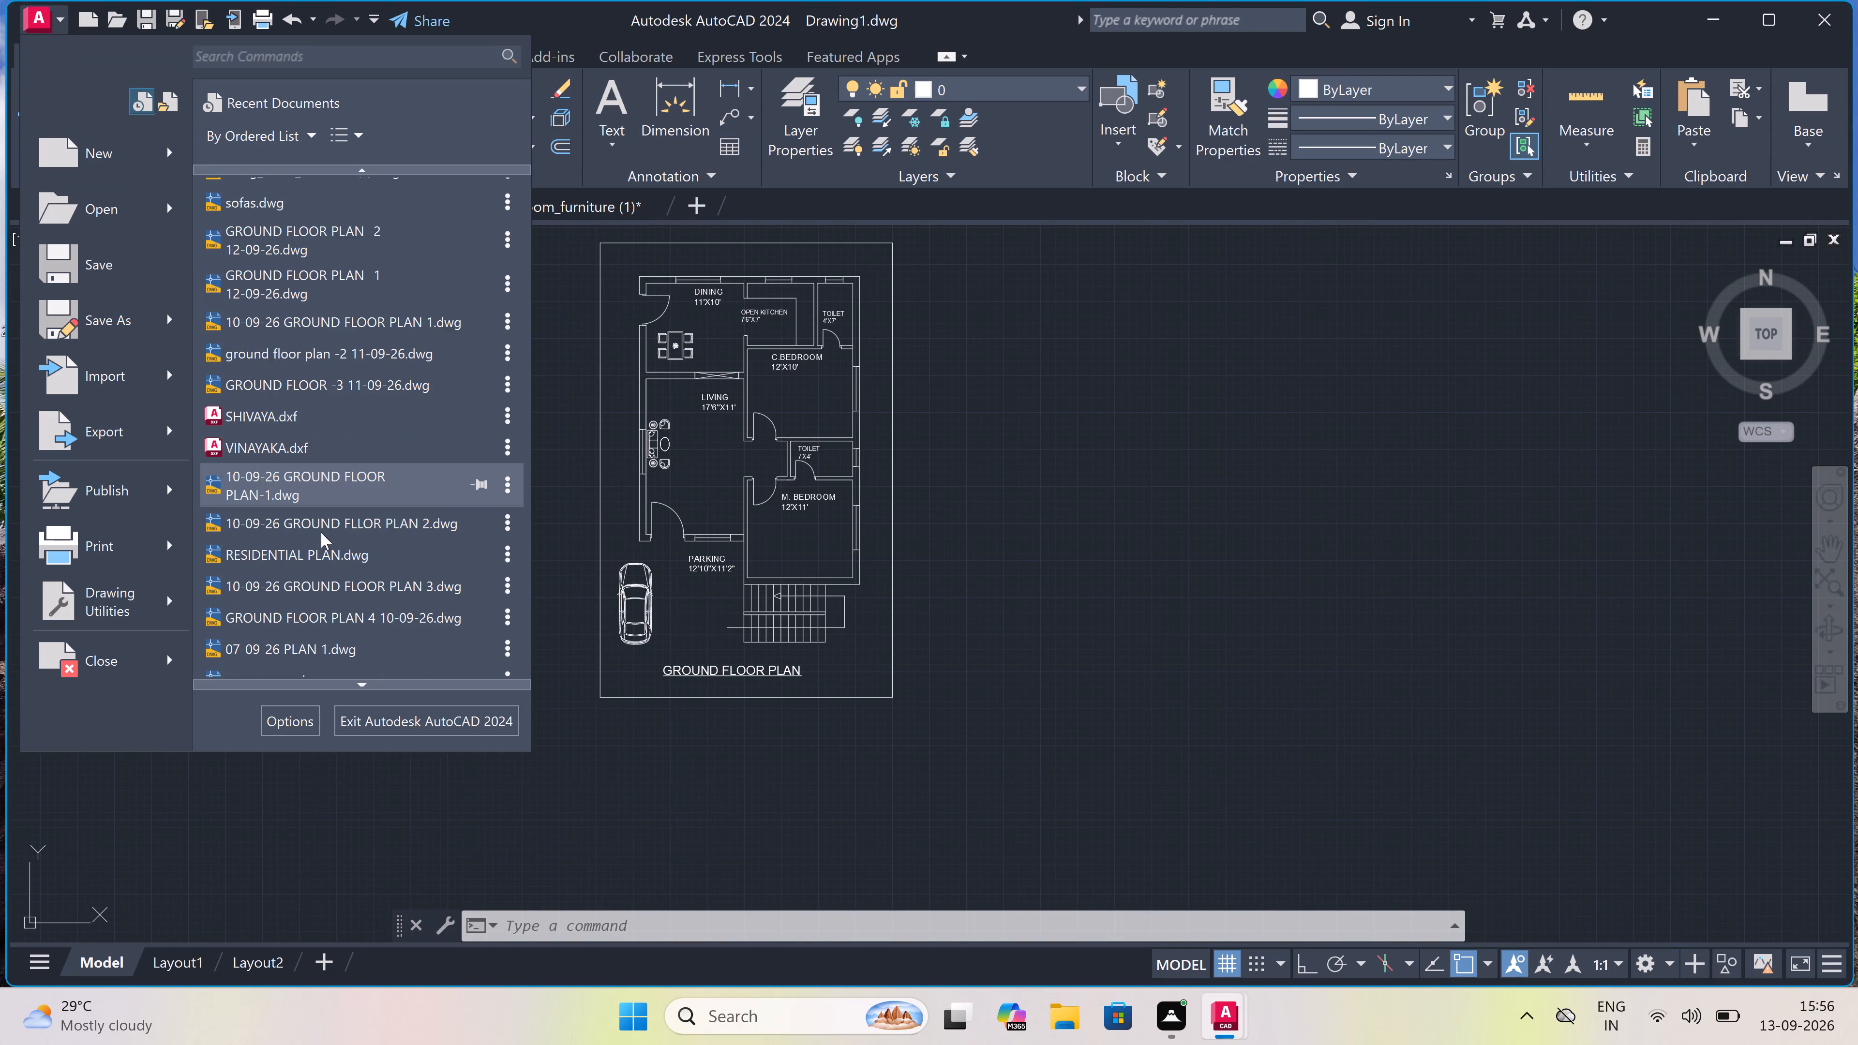
scroll(321, 532, "down", 5)
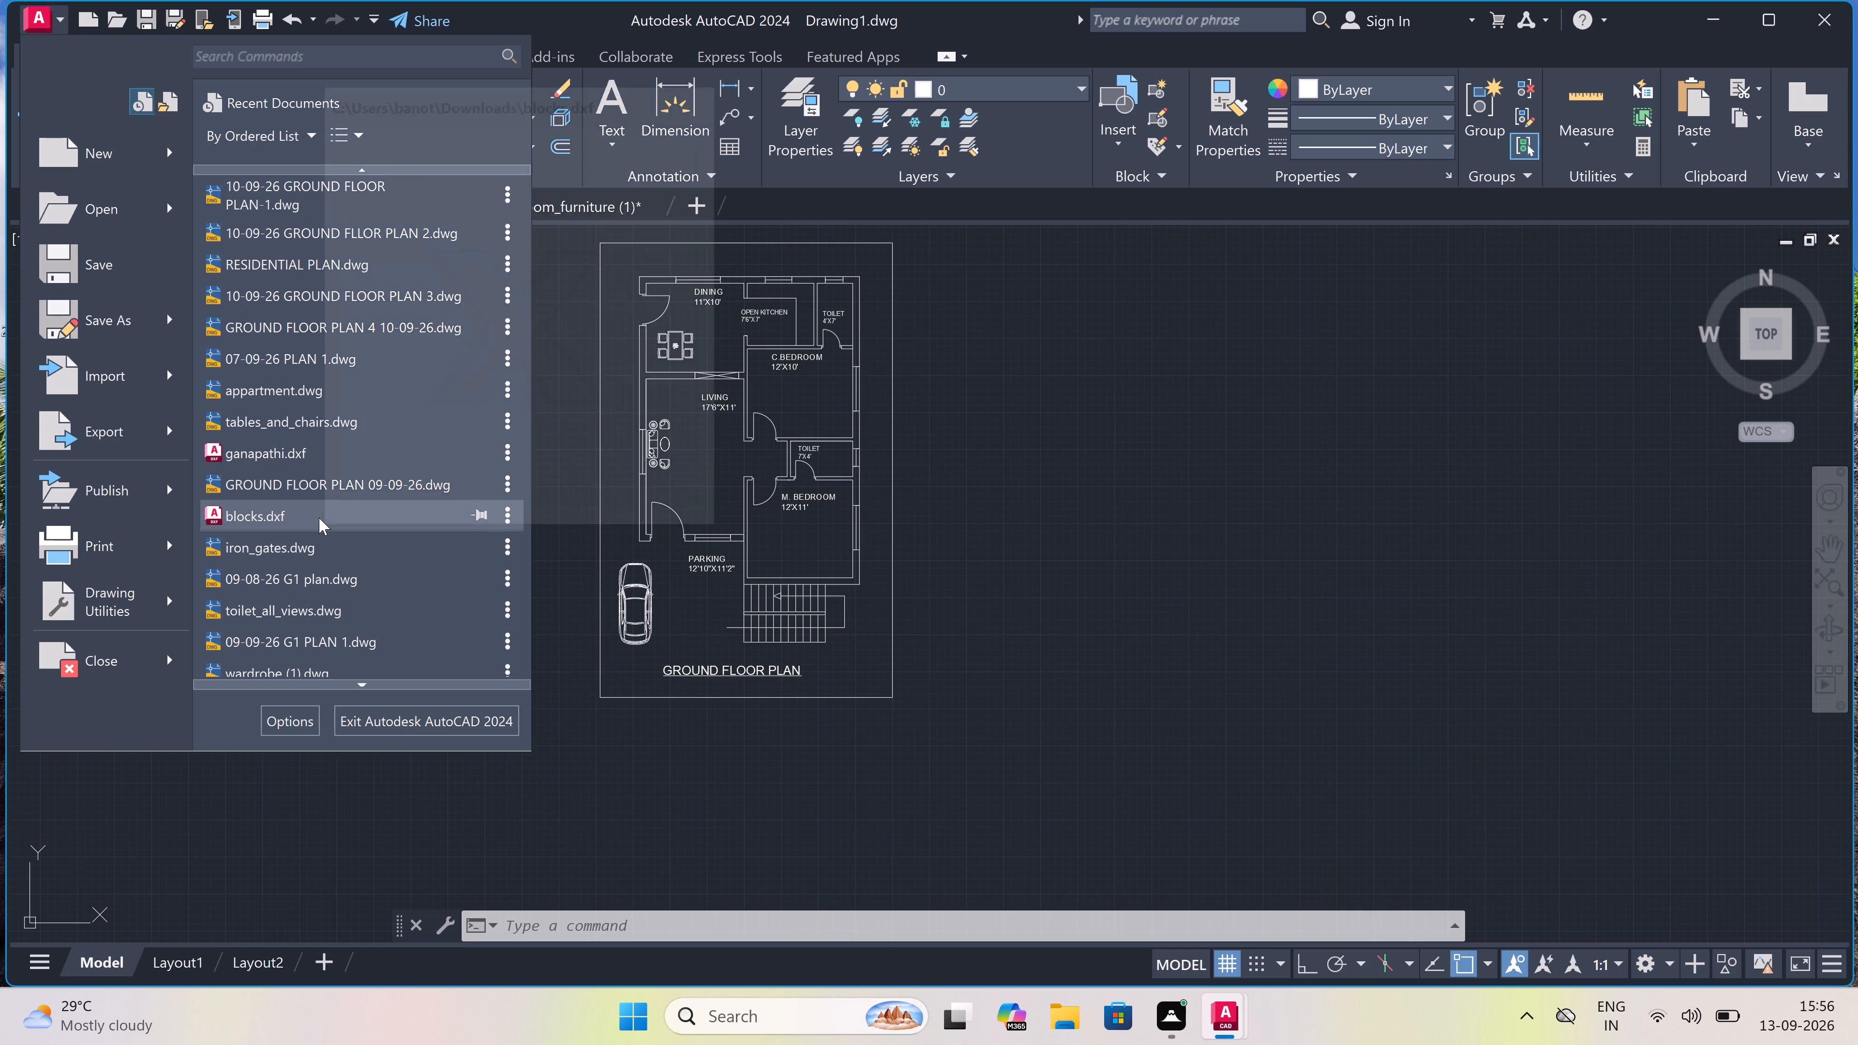
left_click(301, 607)
left_click(299, 602)
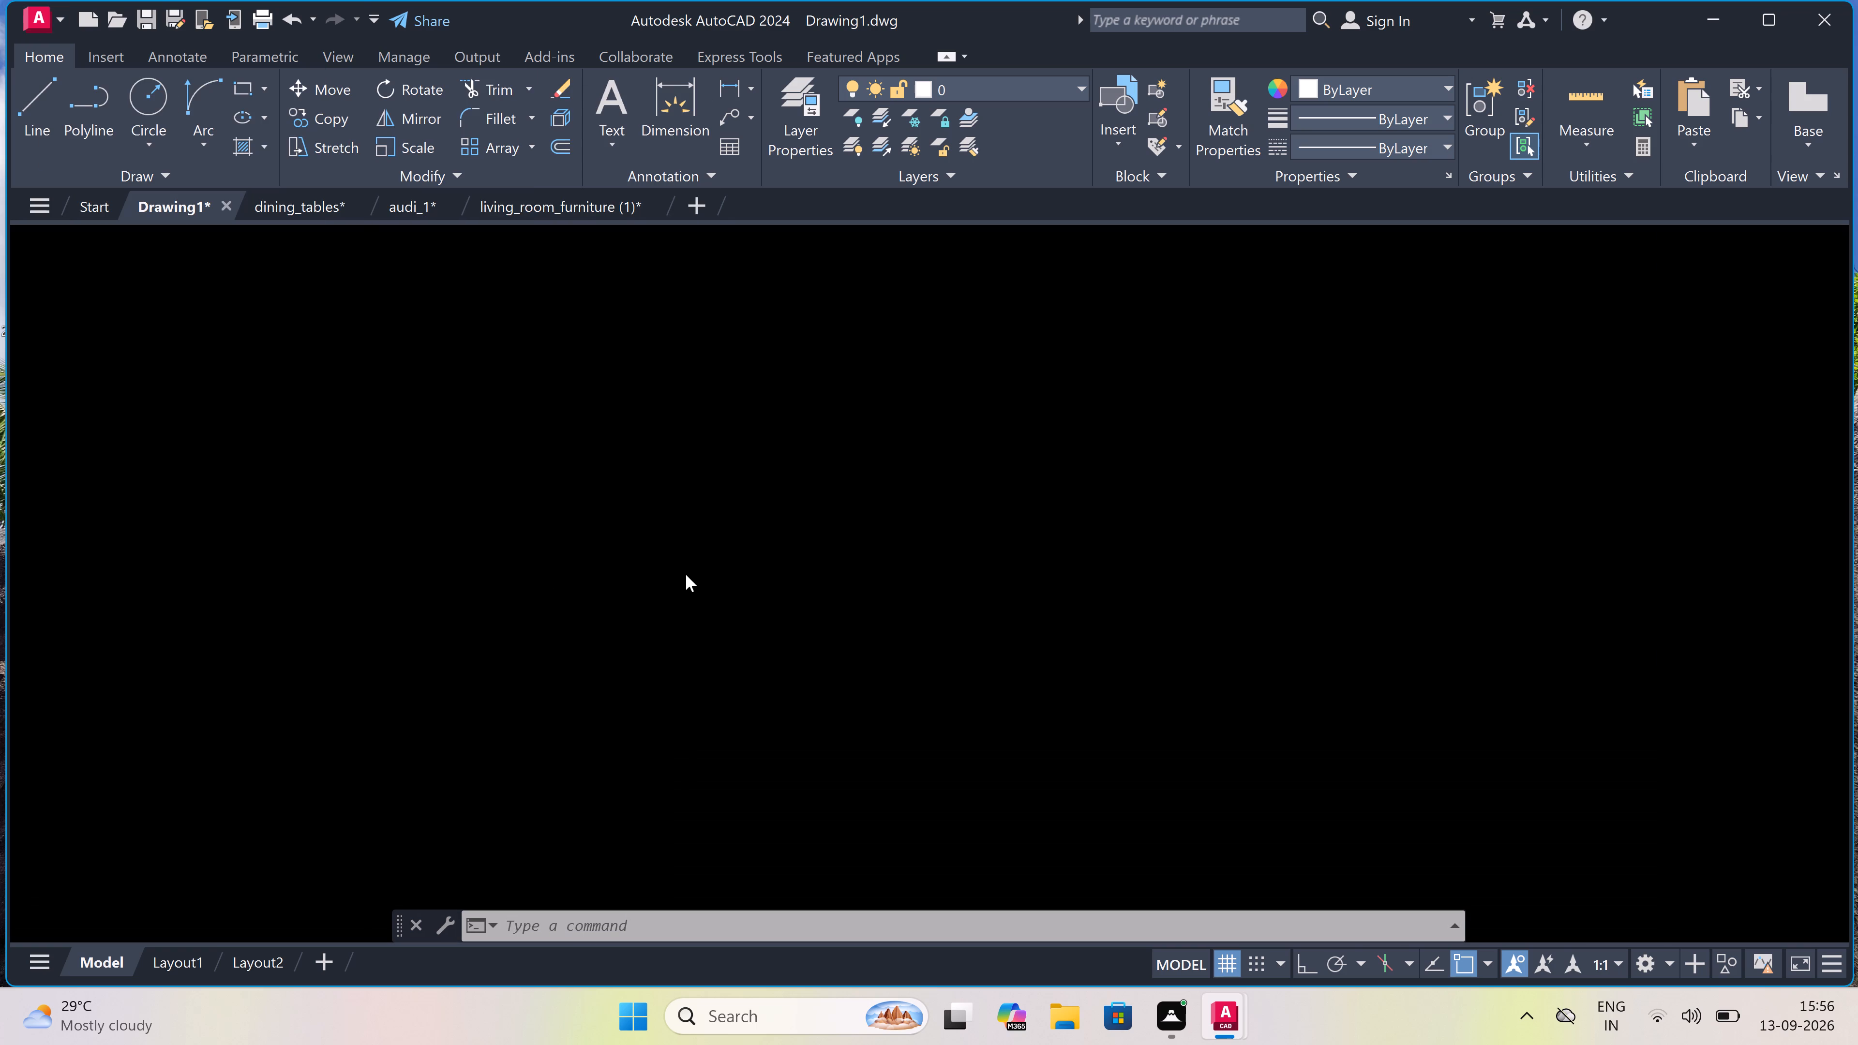
Set the colour of all the toilet blocks and grid lines in toilet_all_views to ByLayer.
scroll(845, 497, "down", 1)
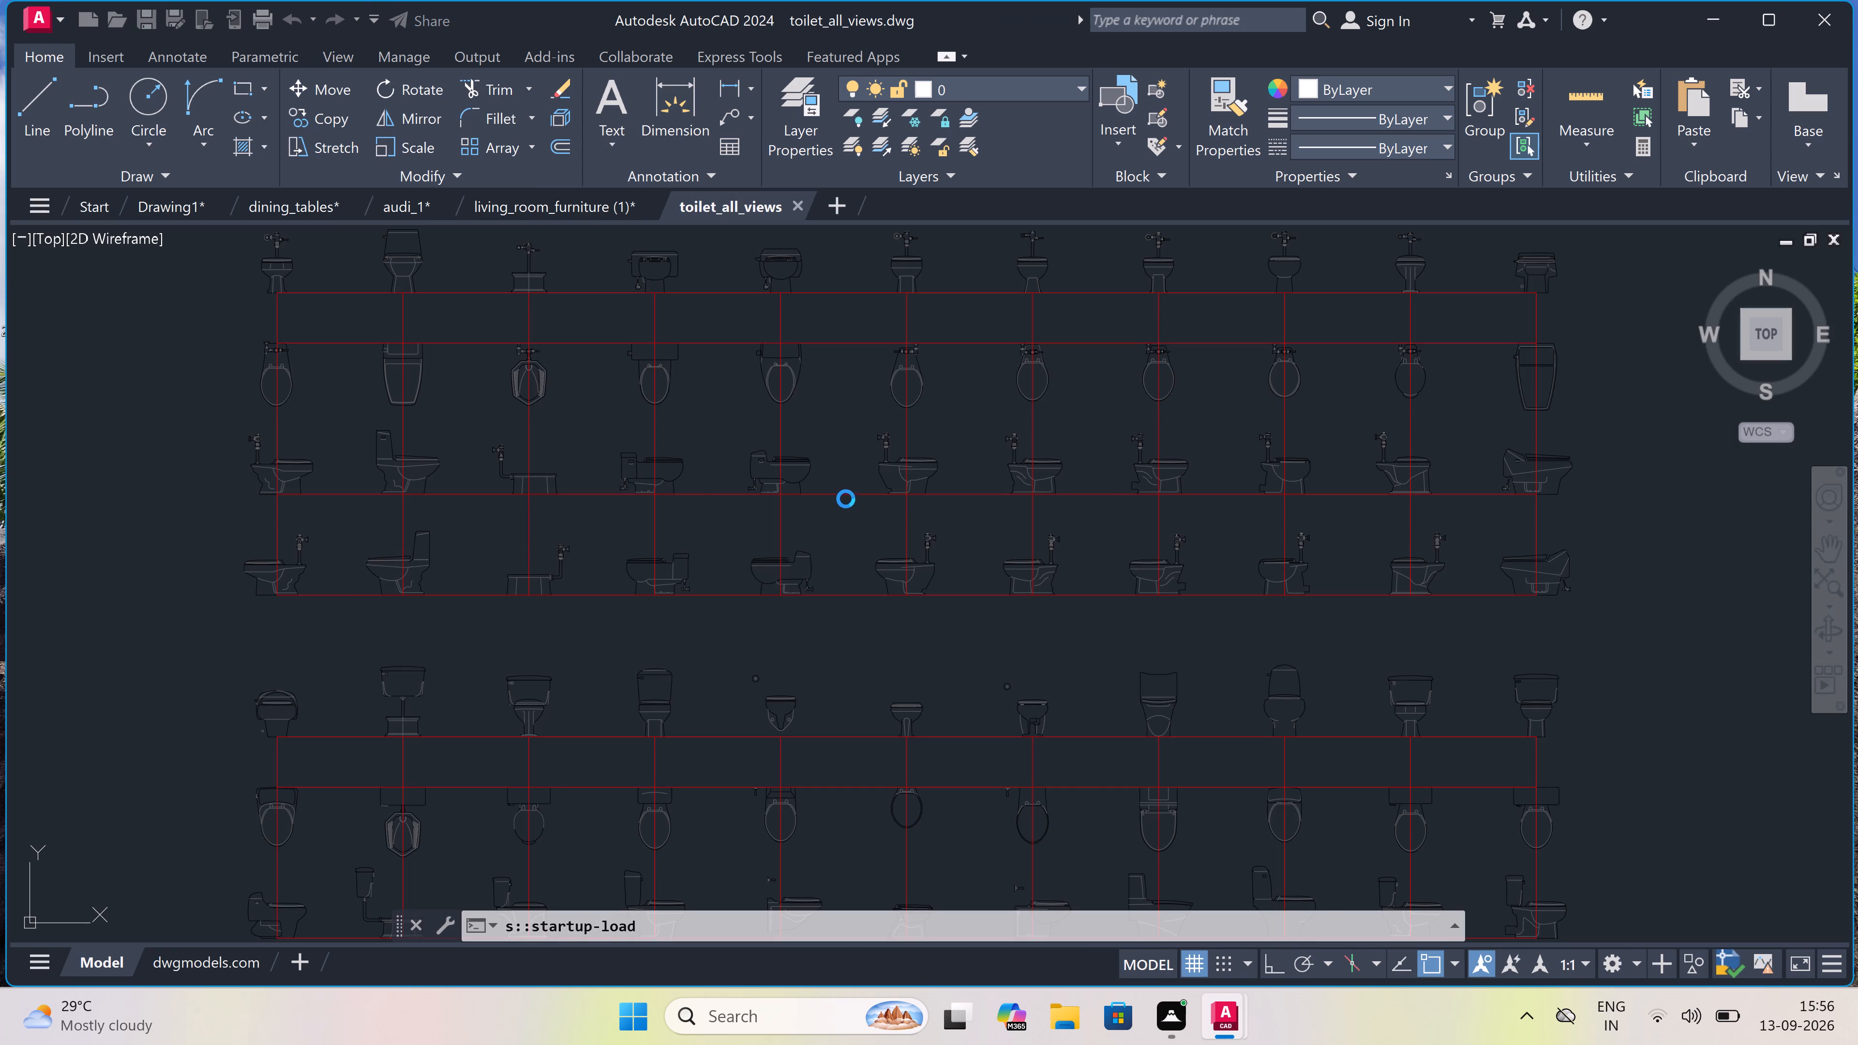
scroll(846, 499, "down", 2)
left_click_drag(1067, 382, 849, 522)
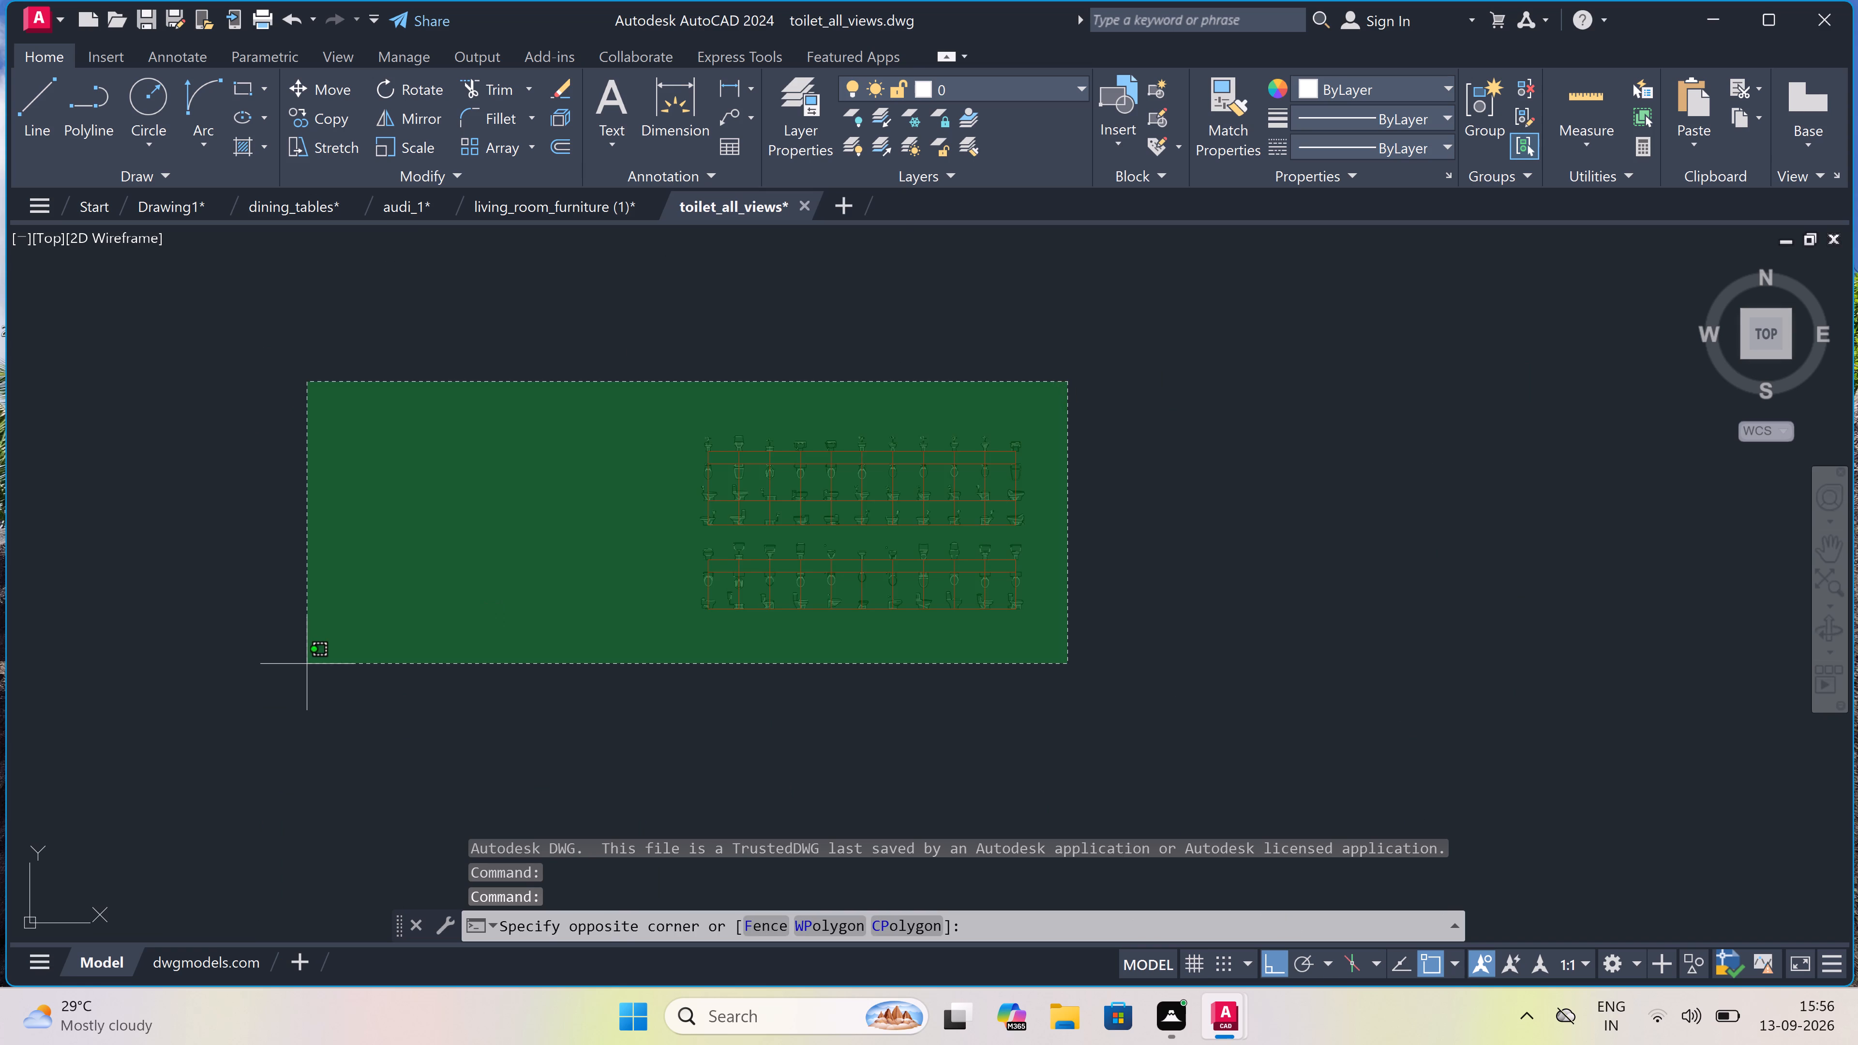
left_click_drag(308, 664, 317, 661)
left_click(1407, 75)
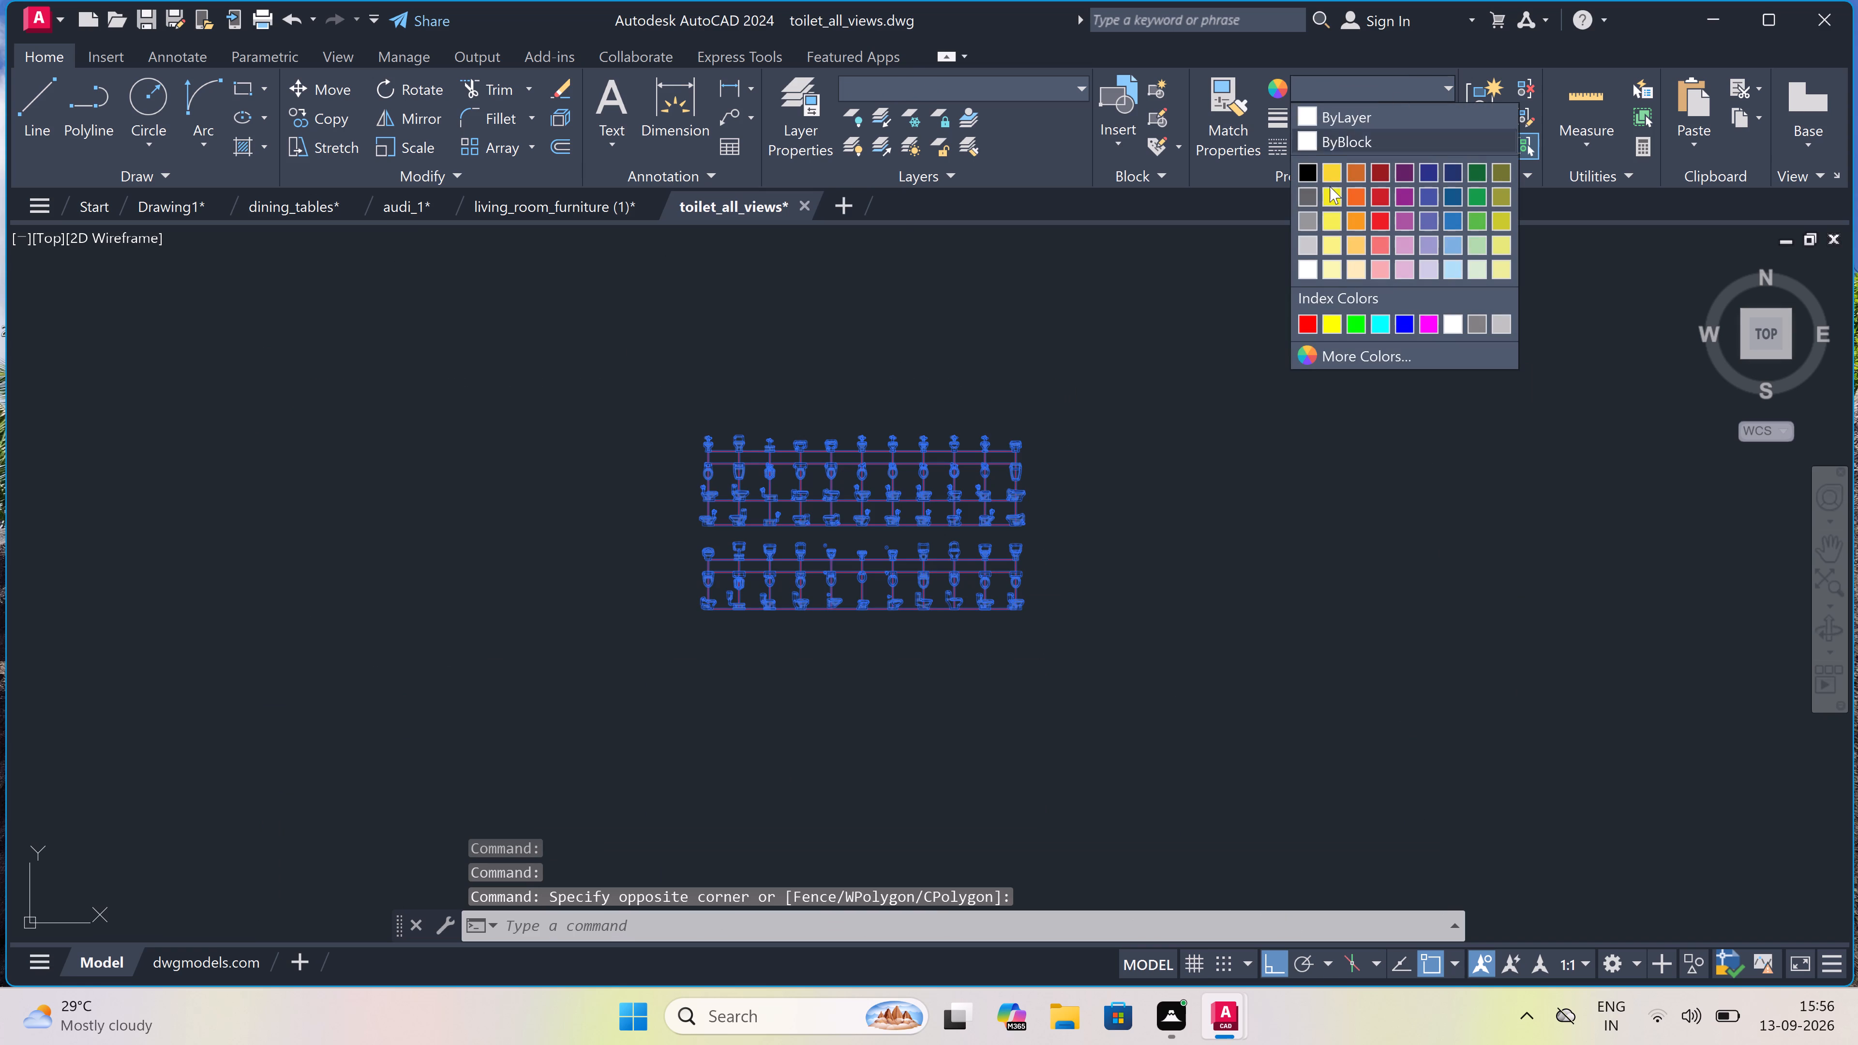
left_click(1333, 108)
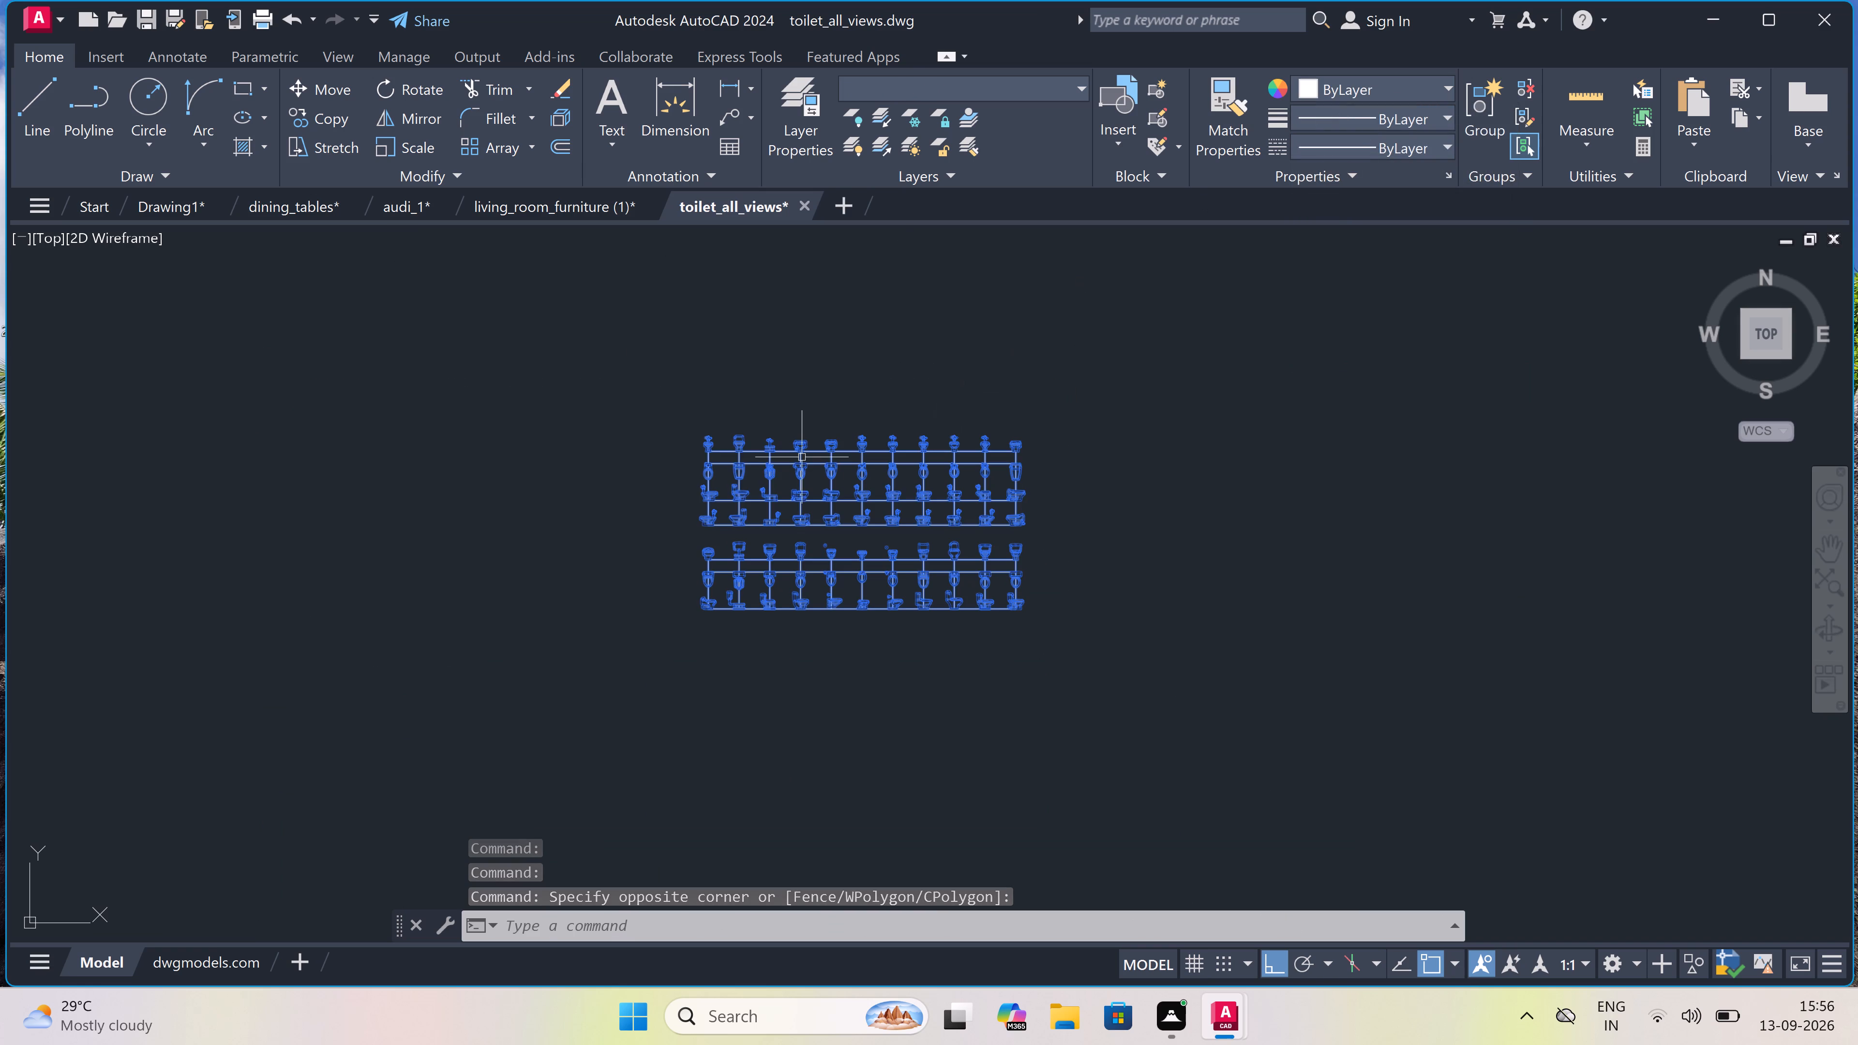
key("Escape")
Look over the toilet_all_views blocks and open toilets.dwg from the recent documents instead.
scroll(802, 457, "up", 2)
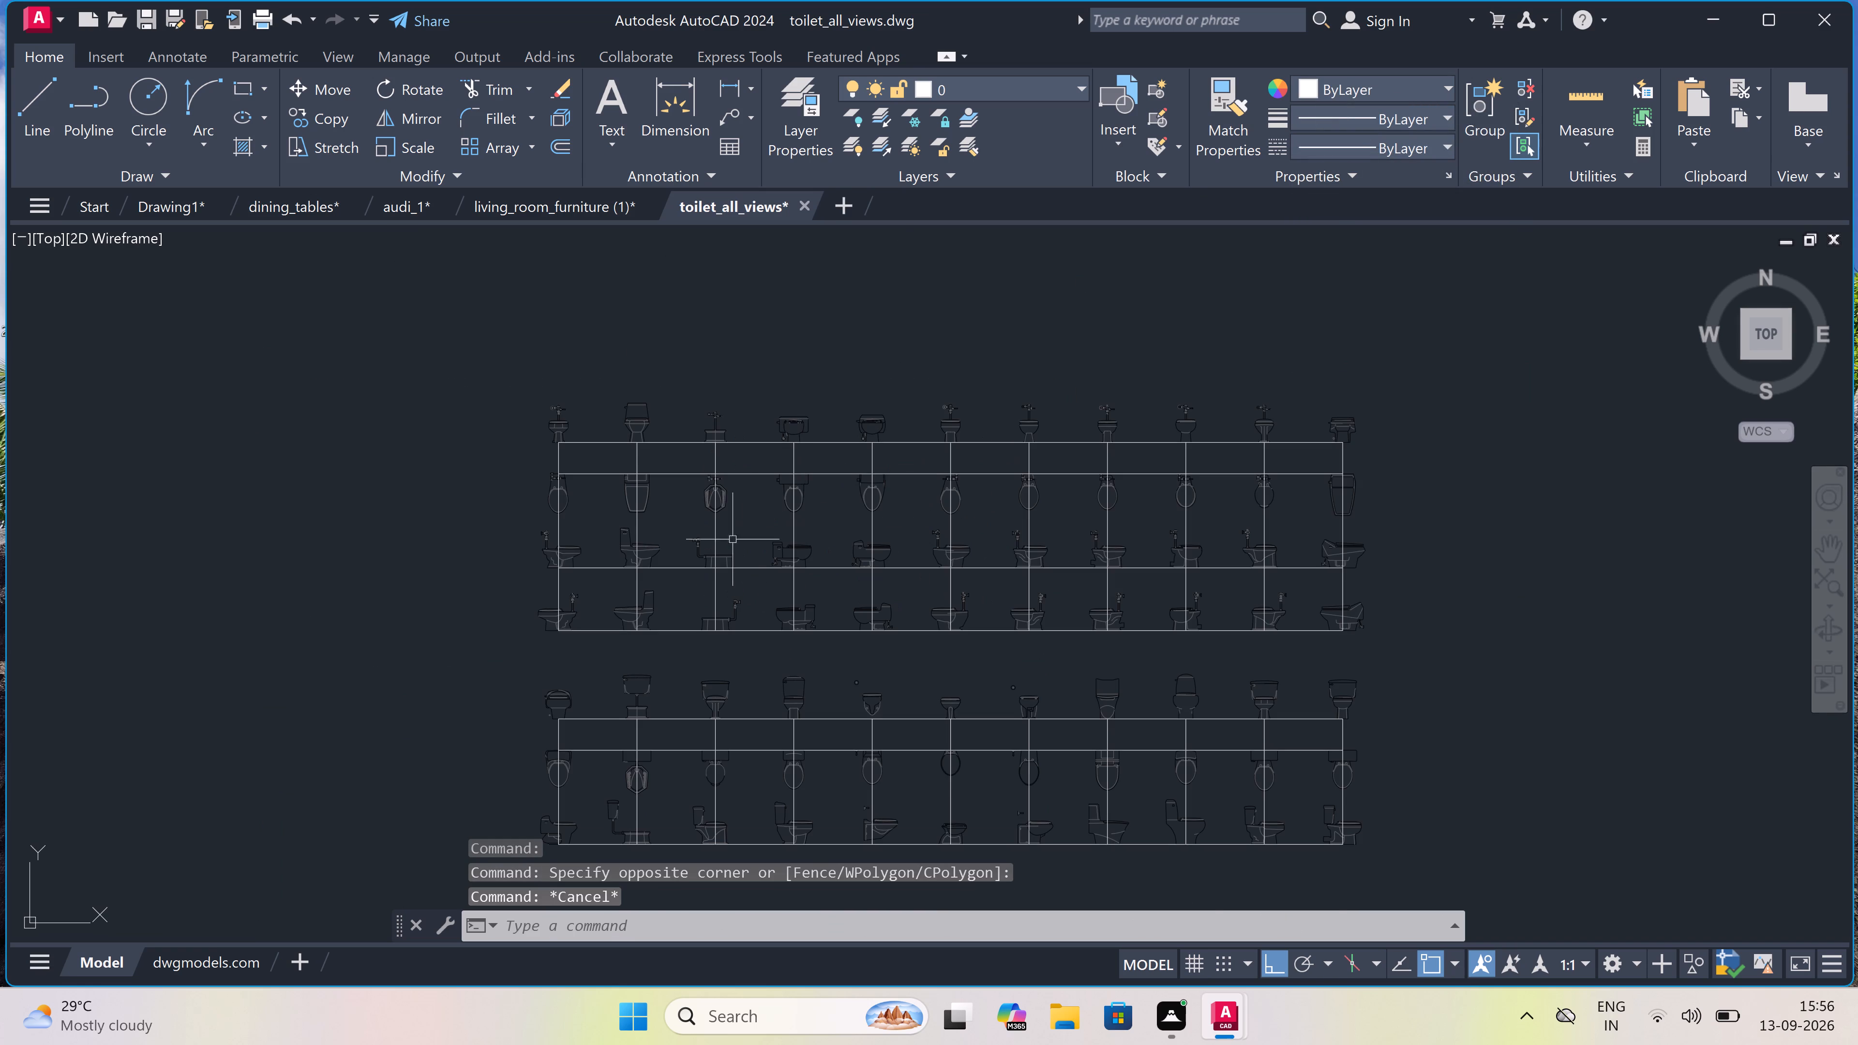
scroll(715, 573, "up", 5)
scroll(715, 573, "down", 4)
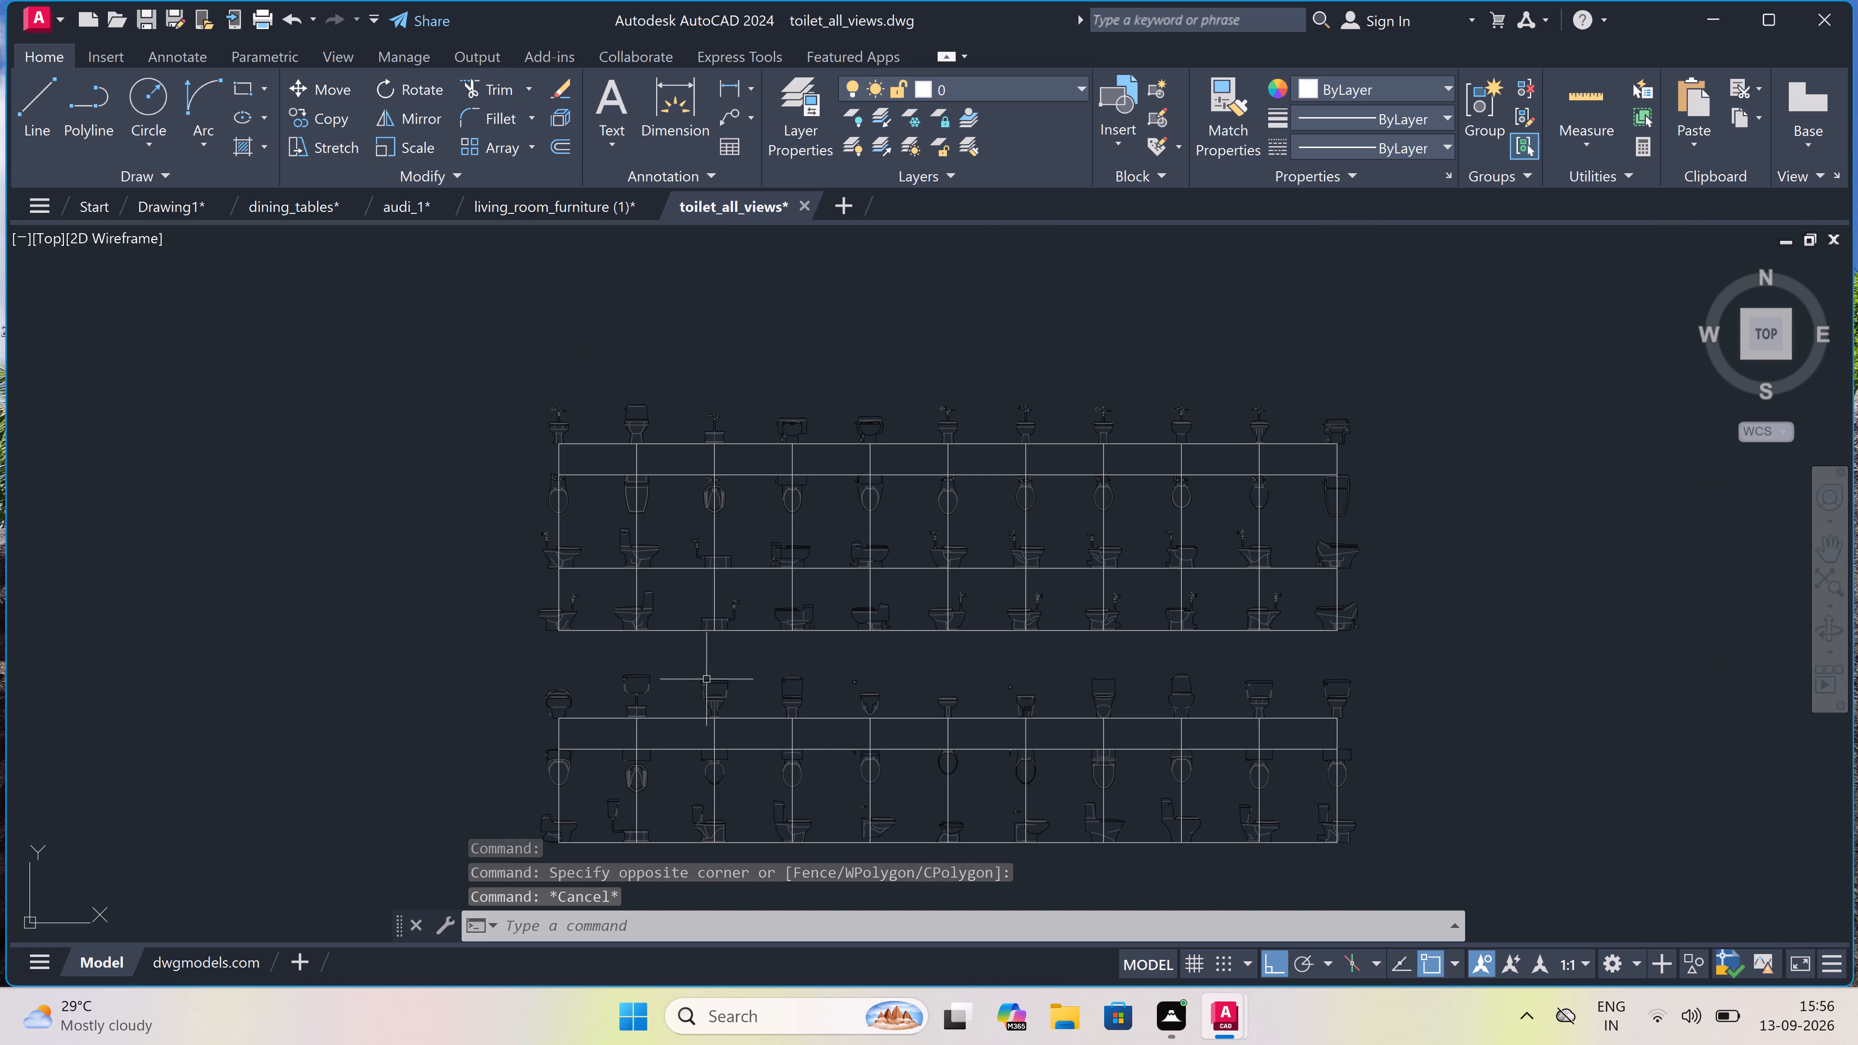
left_click(32, 12)
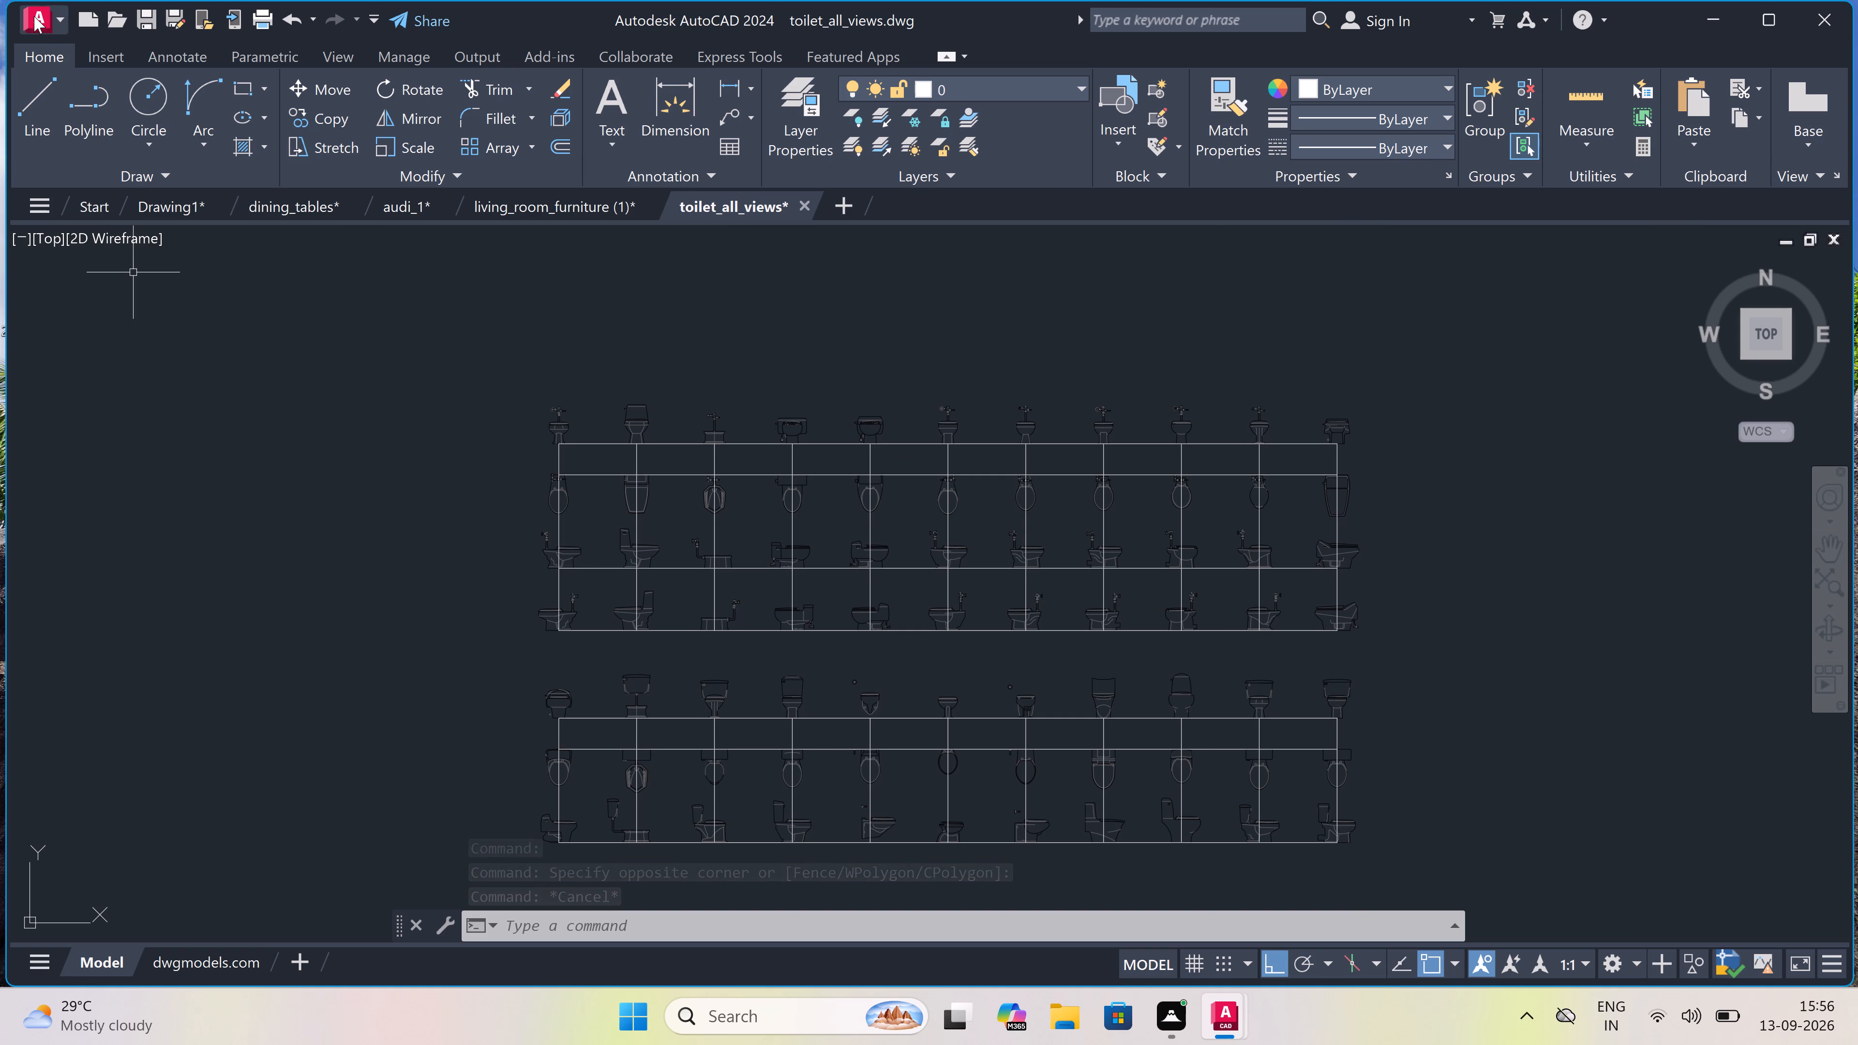
scroll(343, 445, "down", 4)
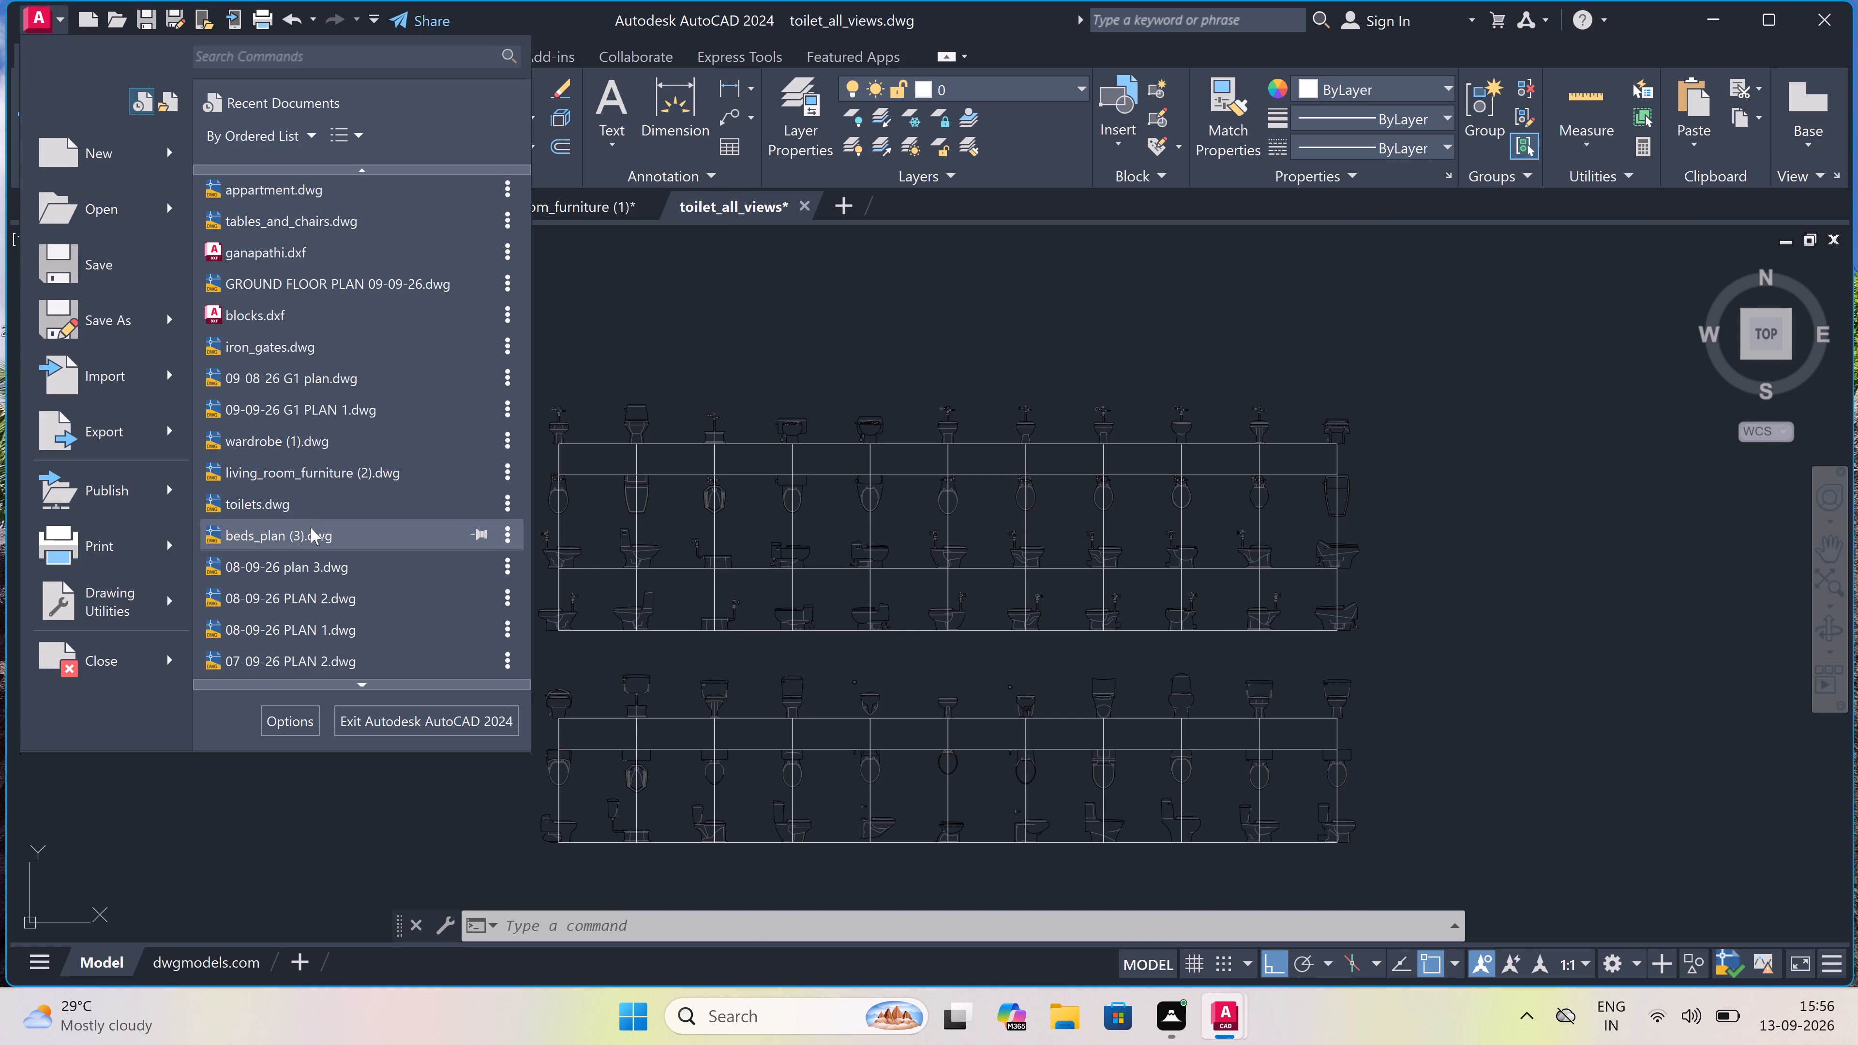
double_click(314, 493)
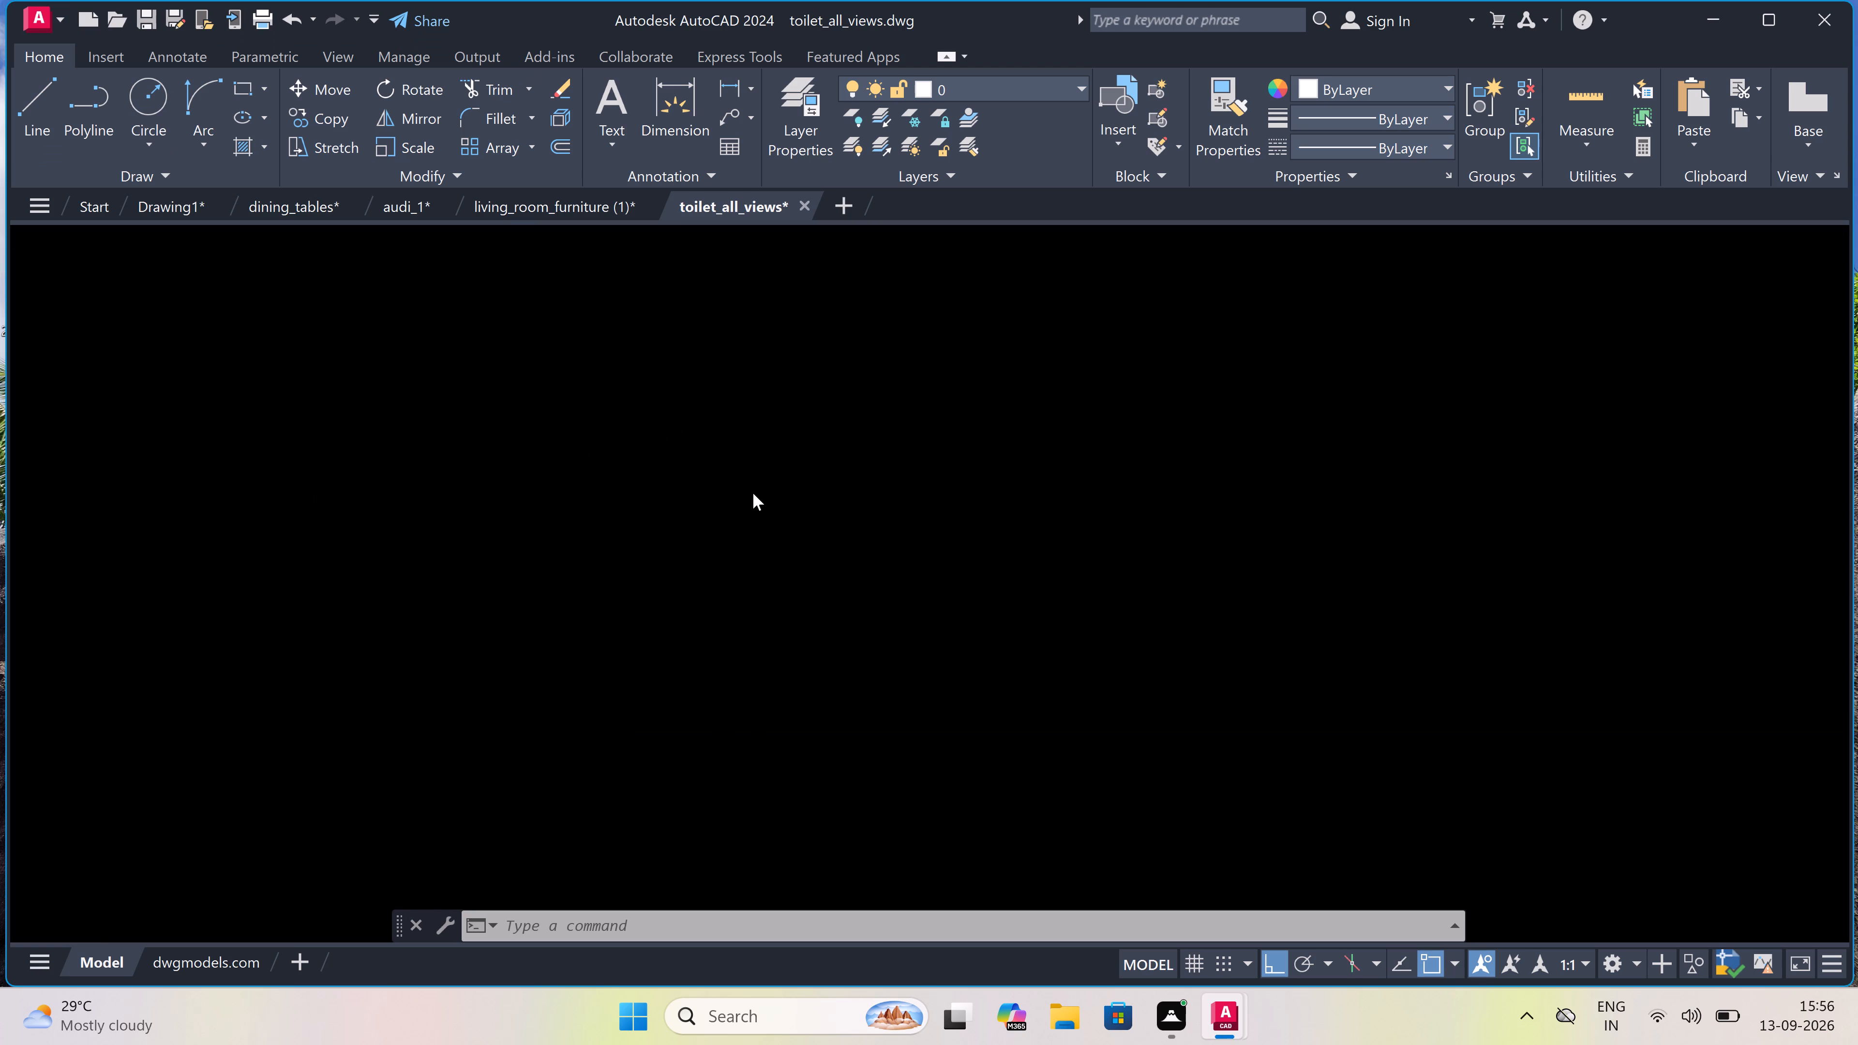
Copy the eighth toilet in the first plan-view row, with the rounded tank and small side lever, to the clipboard.
scroll(760, 488, "down", 2)
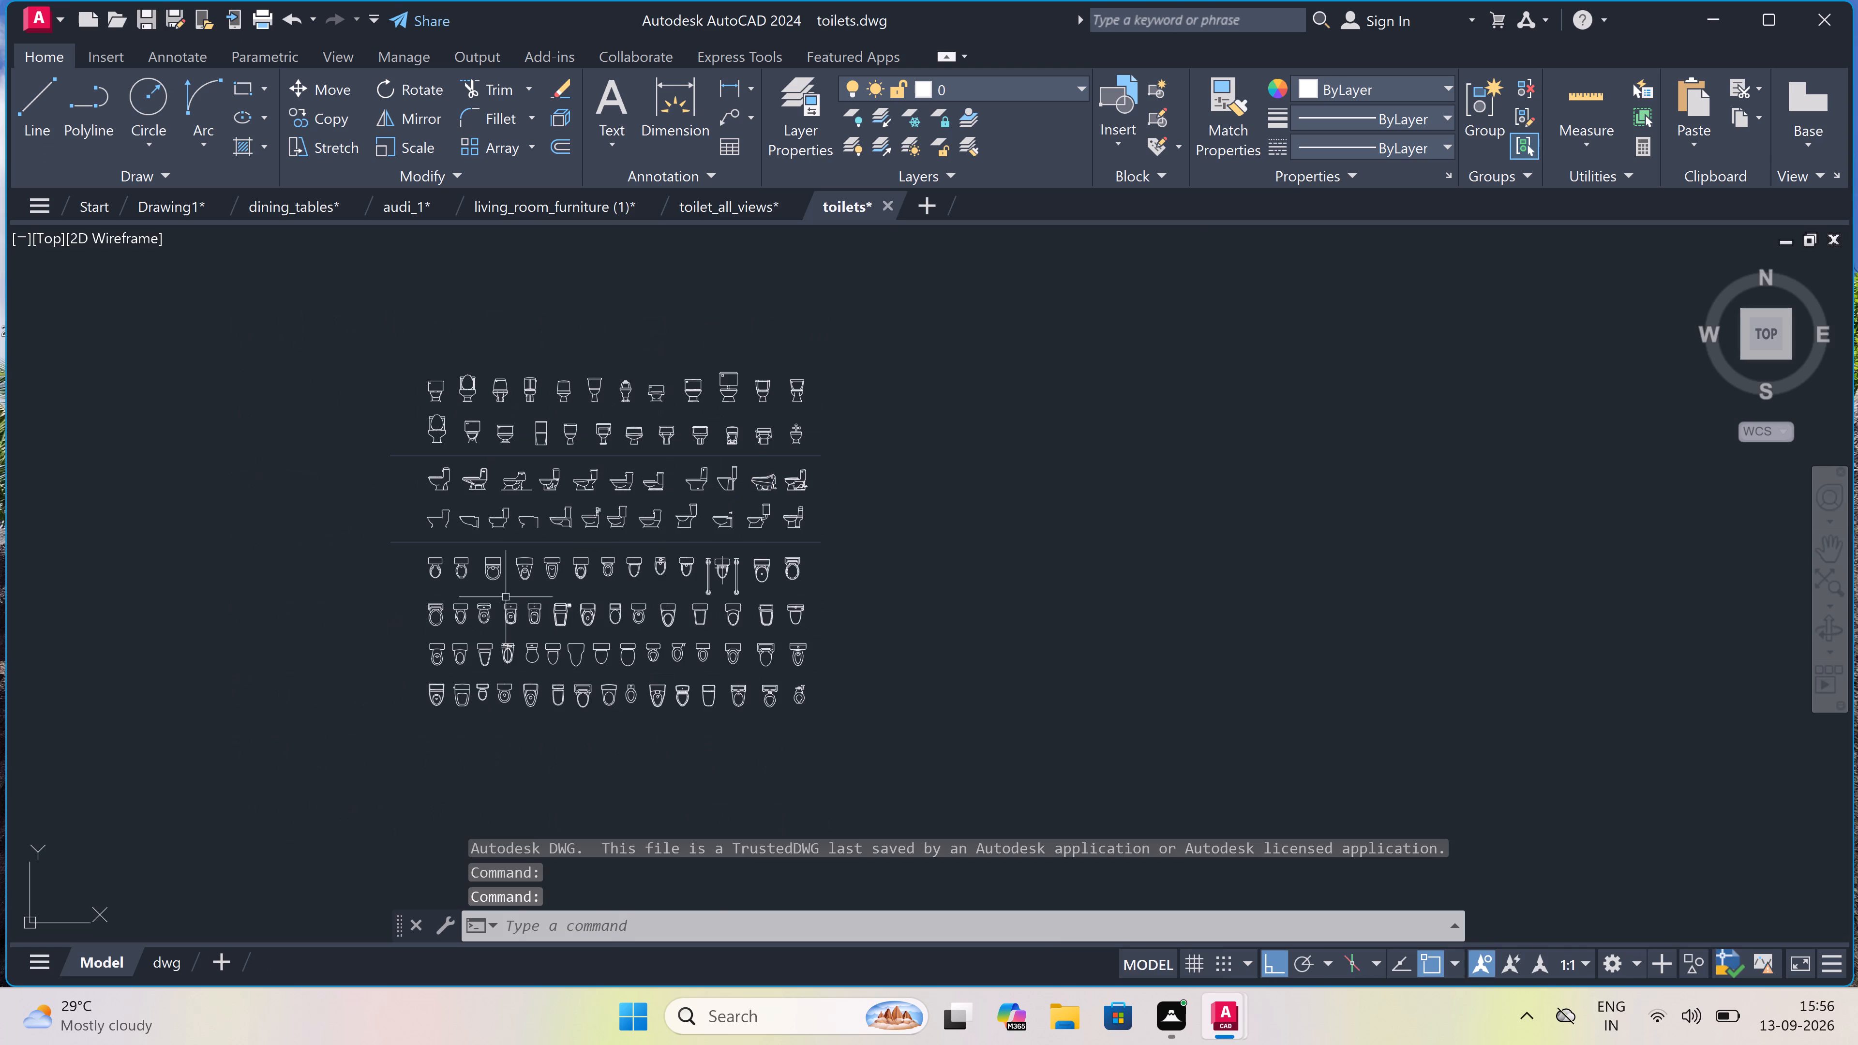
scroll(477, 613, "up", 3)
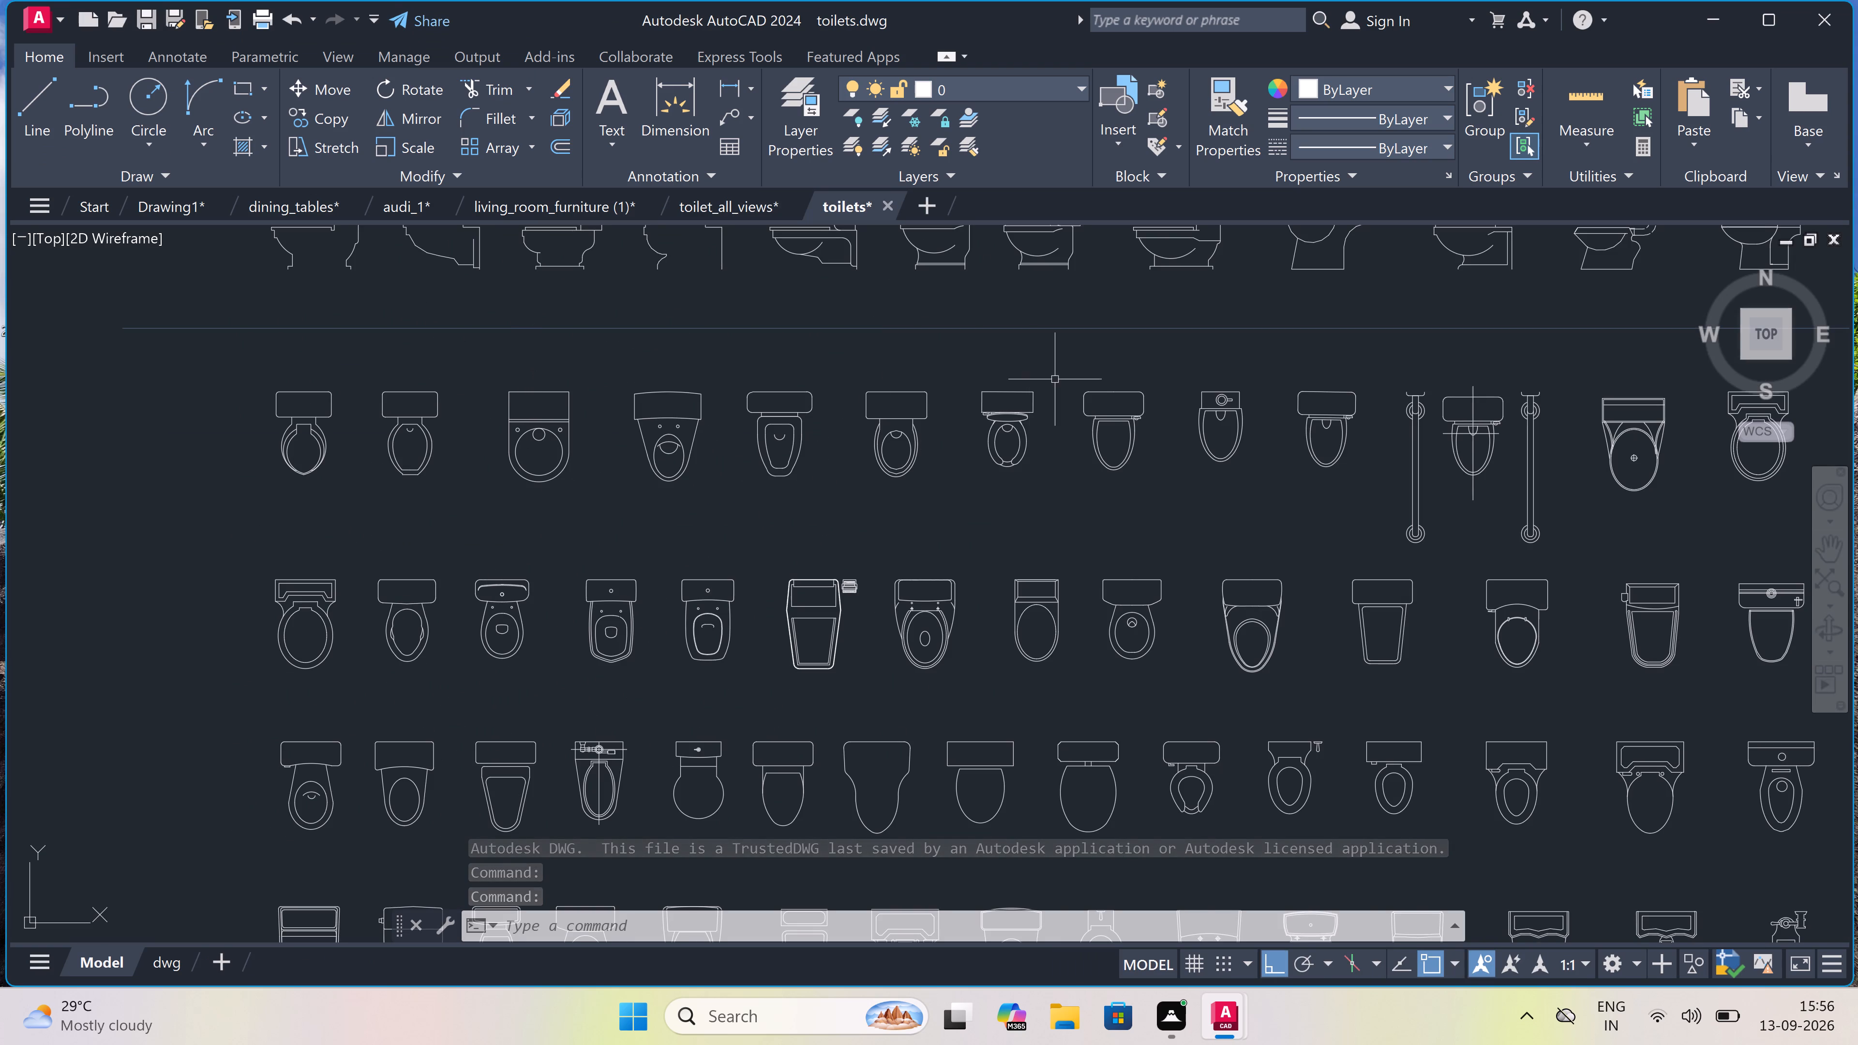
scroll(1128, 369, "up", 3)
left_click_drag(1231, 402, 1184, 445)
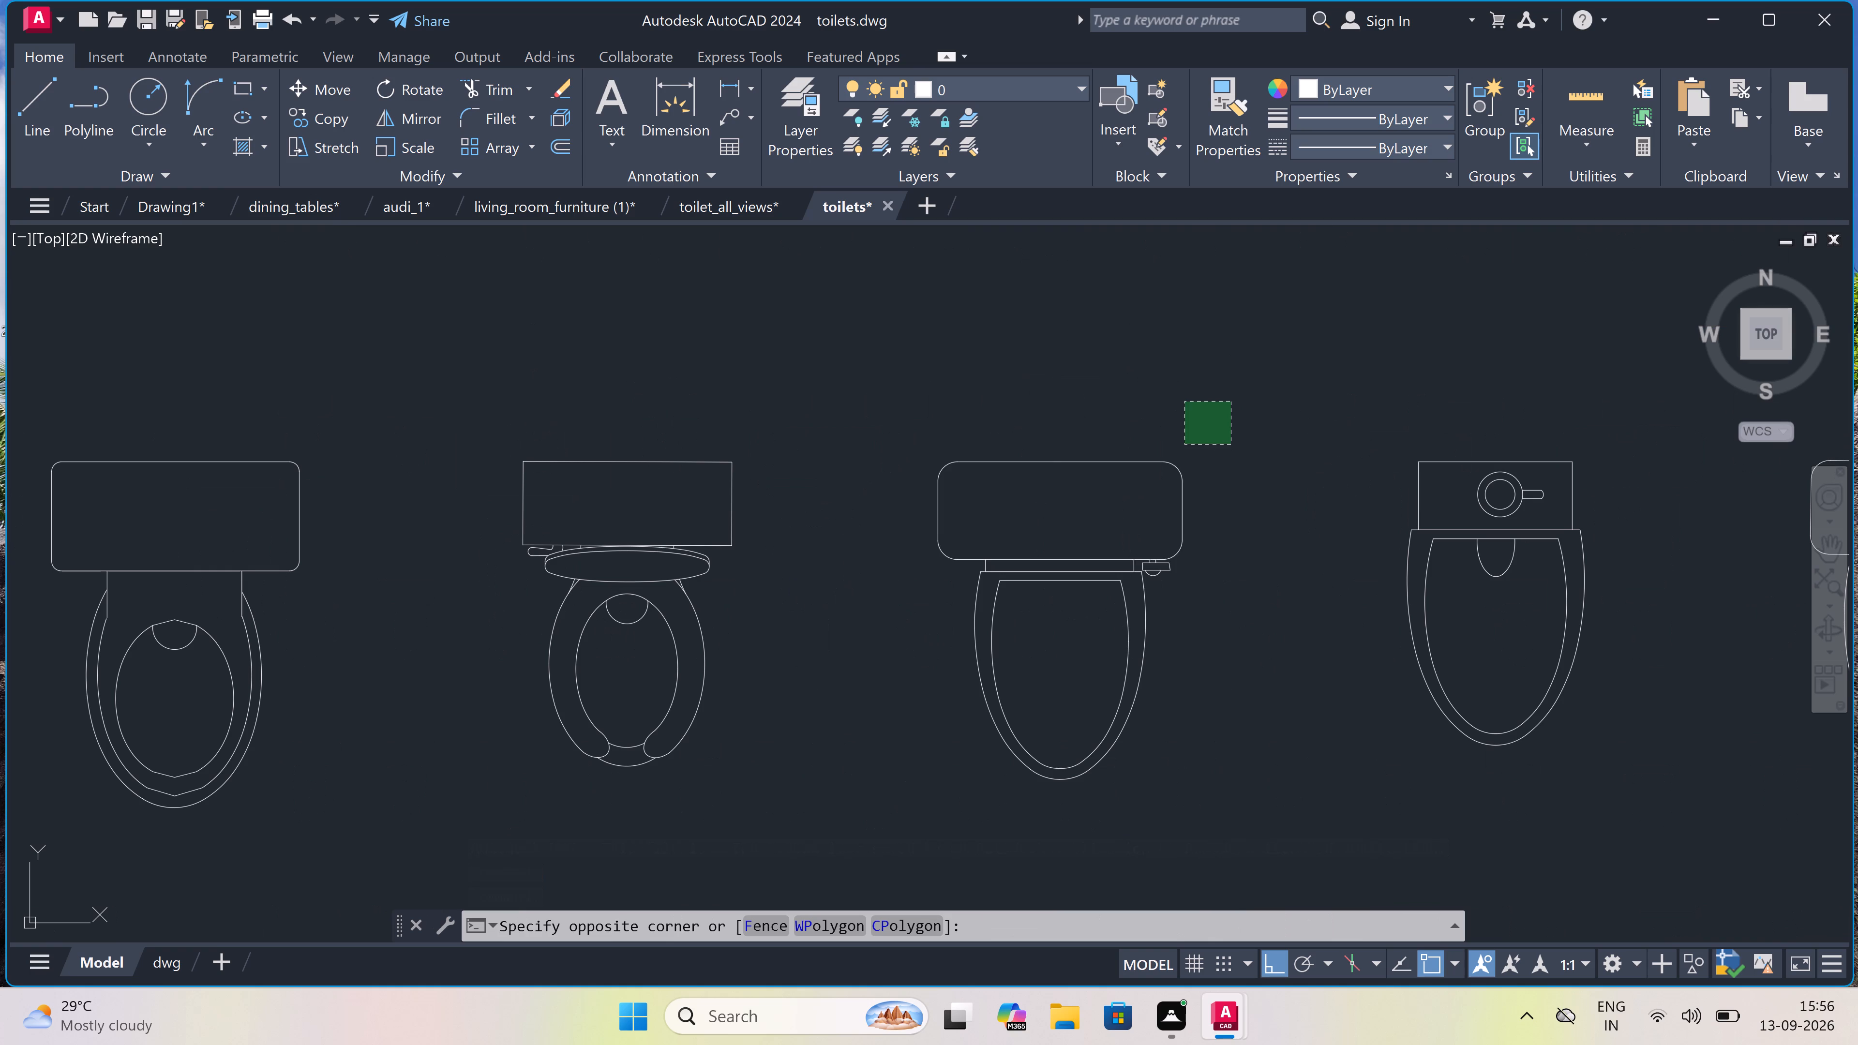
left_click(835, 783)
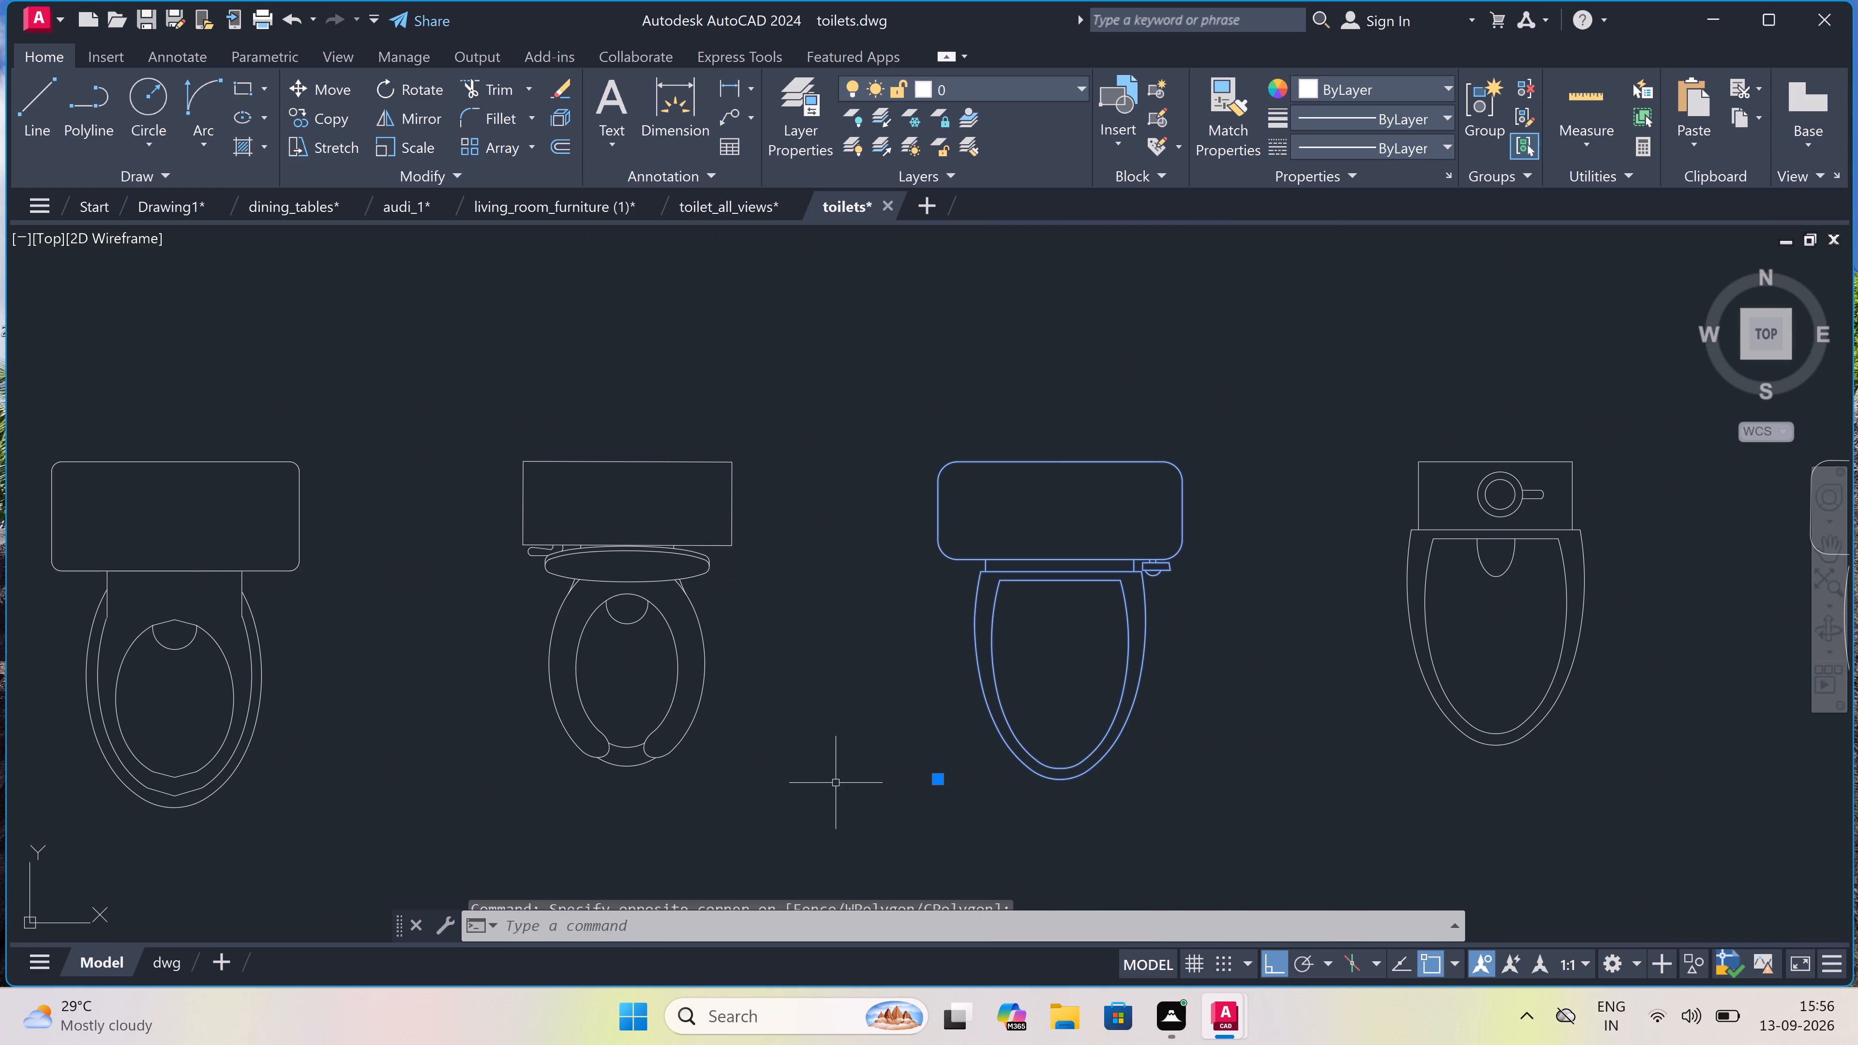
key("ctrl+c")
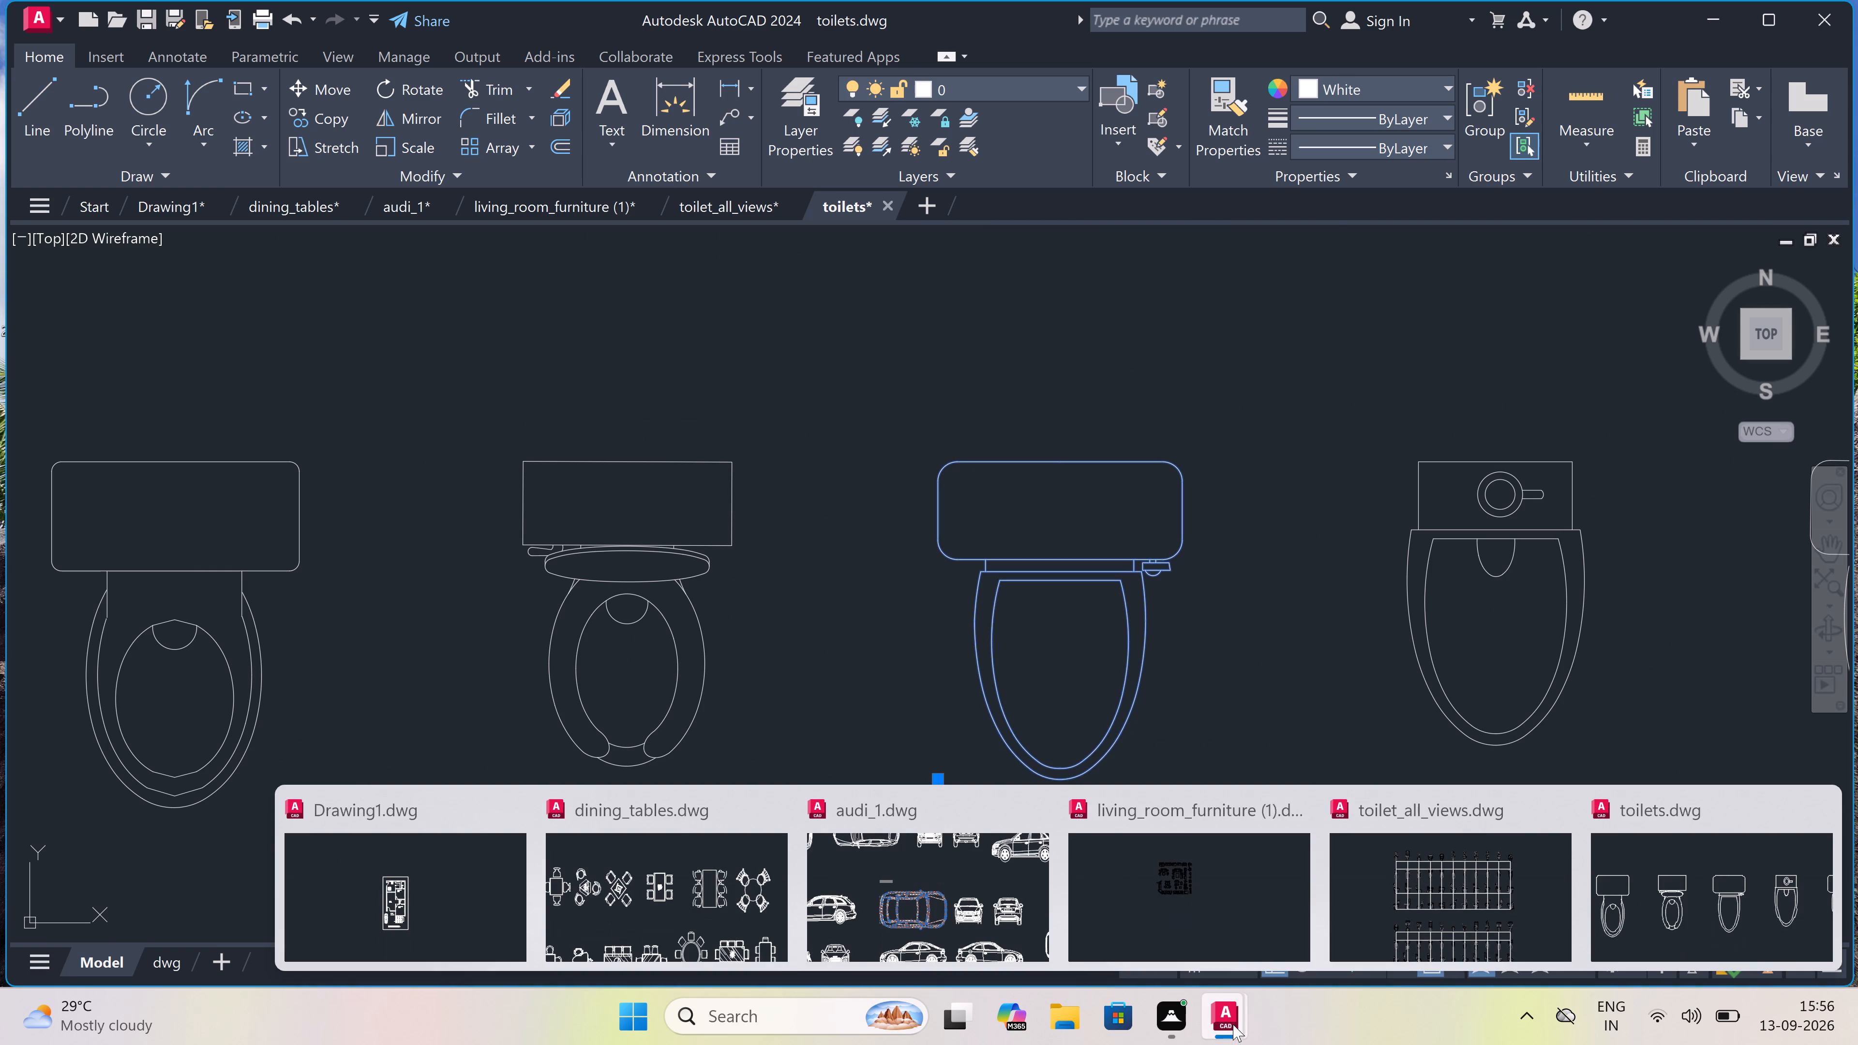
Switch to Drawing1 and paste the copied toilet in the empty space to the right of the ground floor plan.
left_click_drag(433, 900, 424, 900)
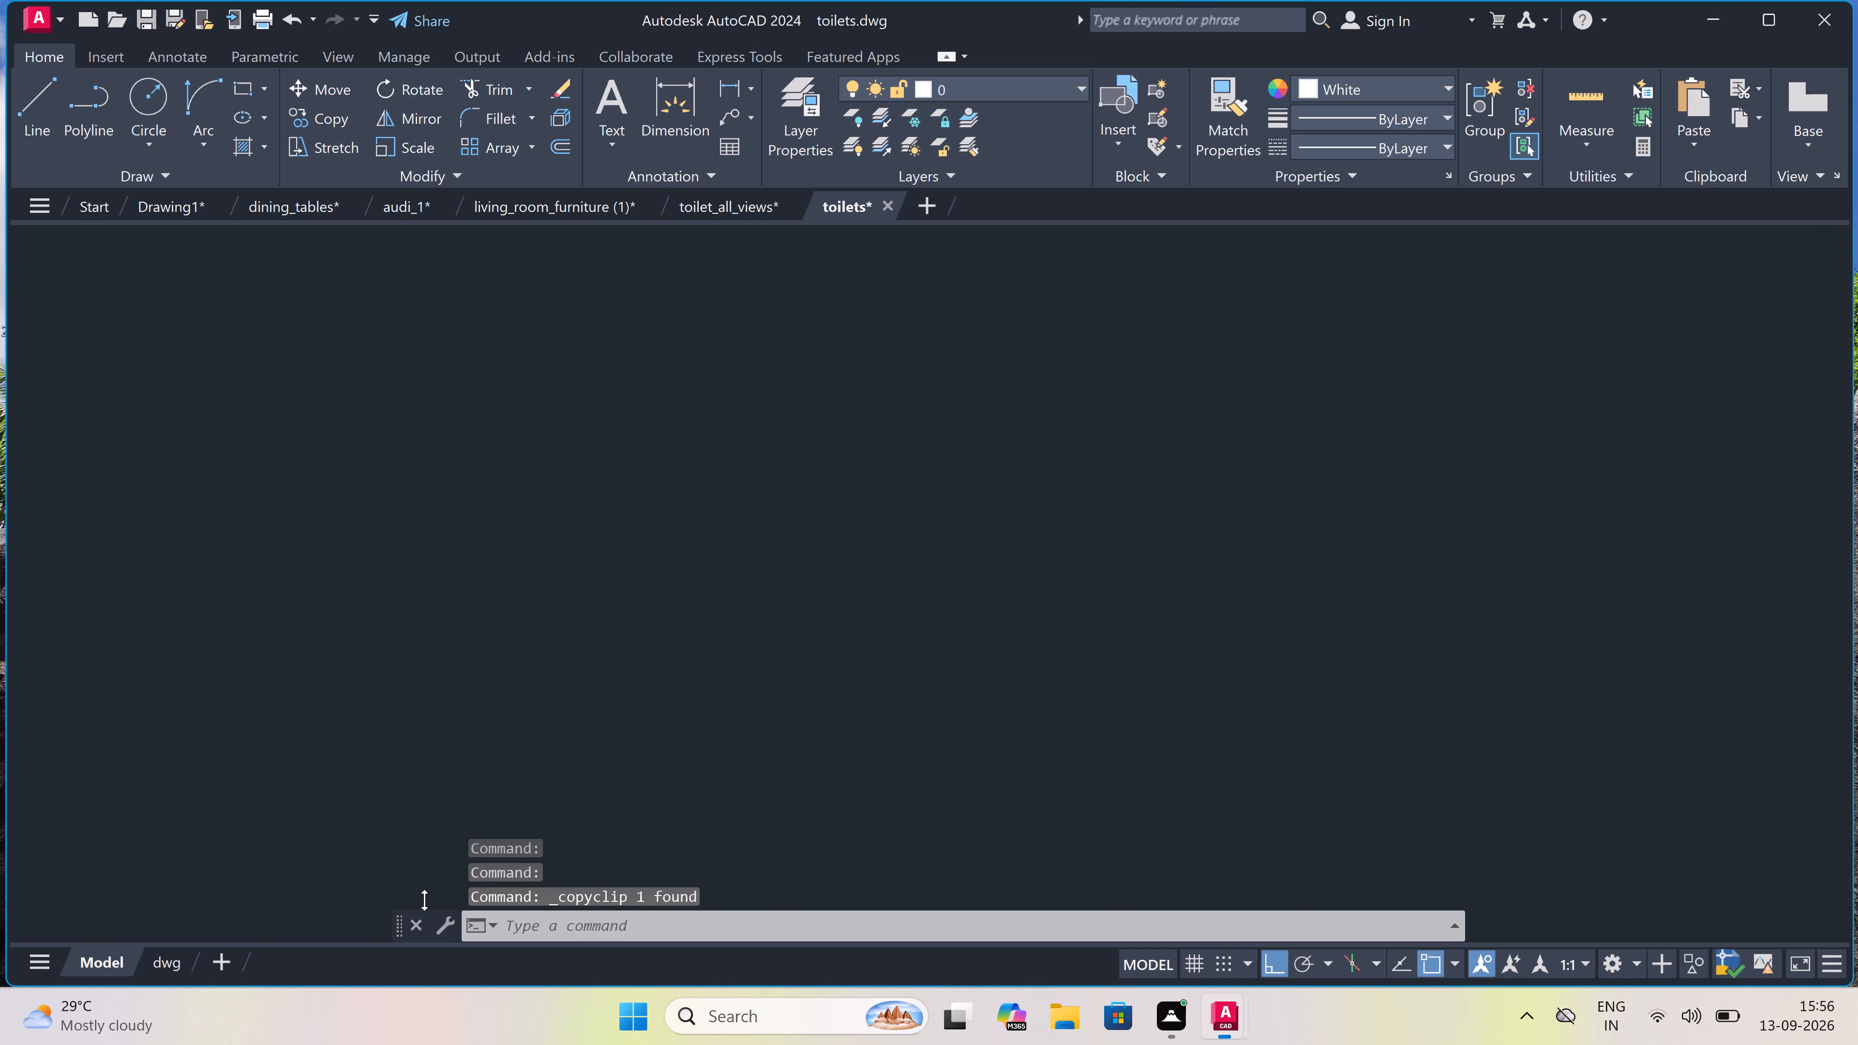
key("ctrl+v")
scroll(427, 865, "down", 2)
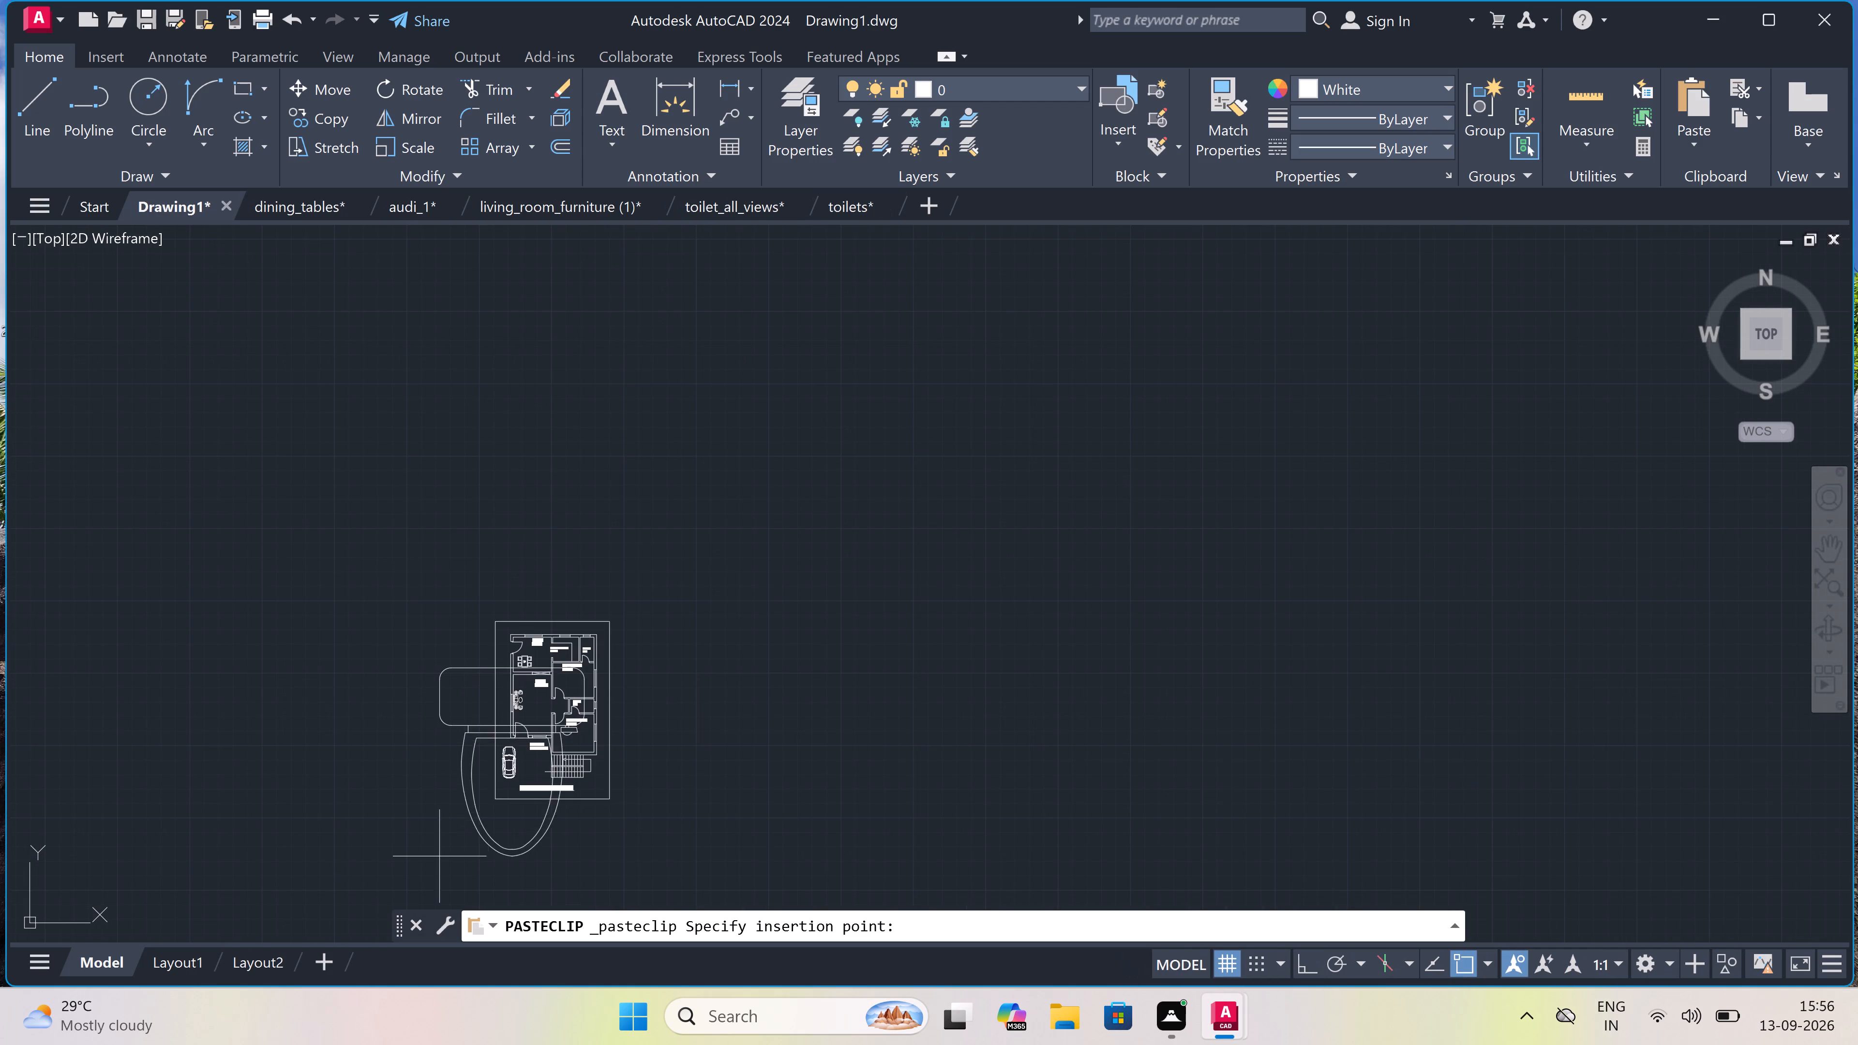
left_click(681, 850)
Scale the pasted toilet down by eye to roughly a tenth of its size, using a base point inside the tank.
left_click_drag(871, 616, 836, 657)
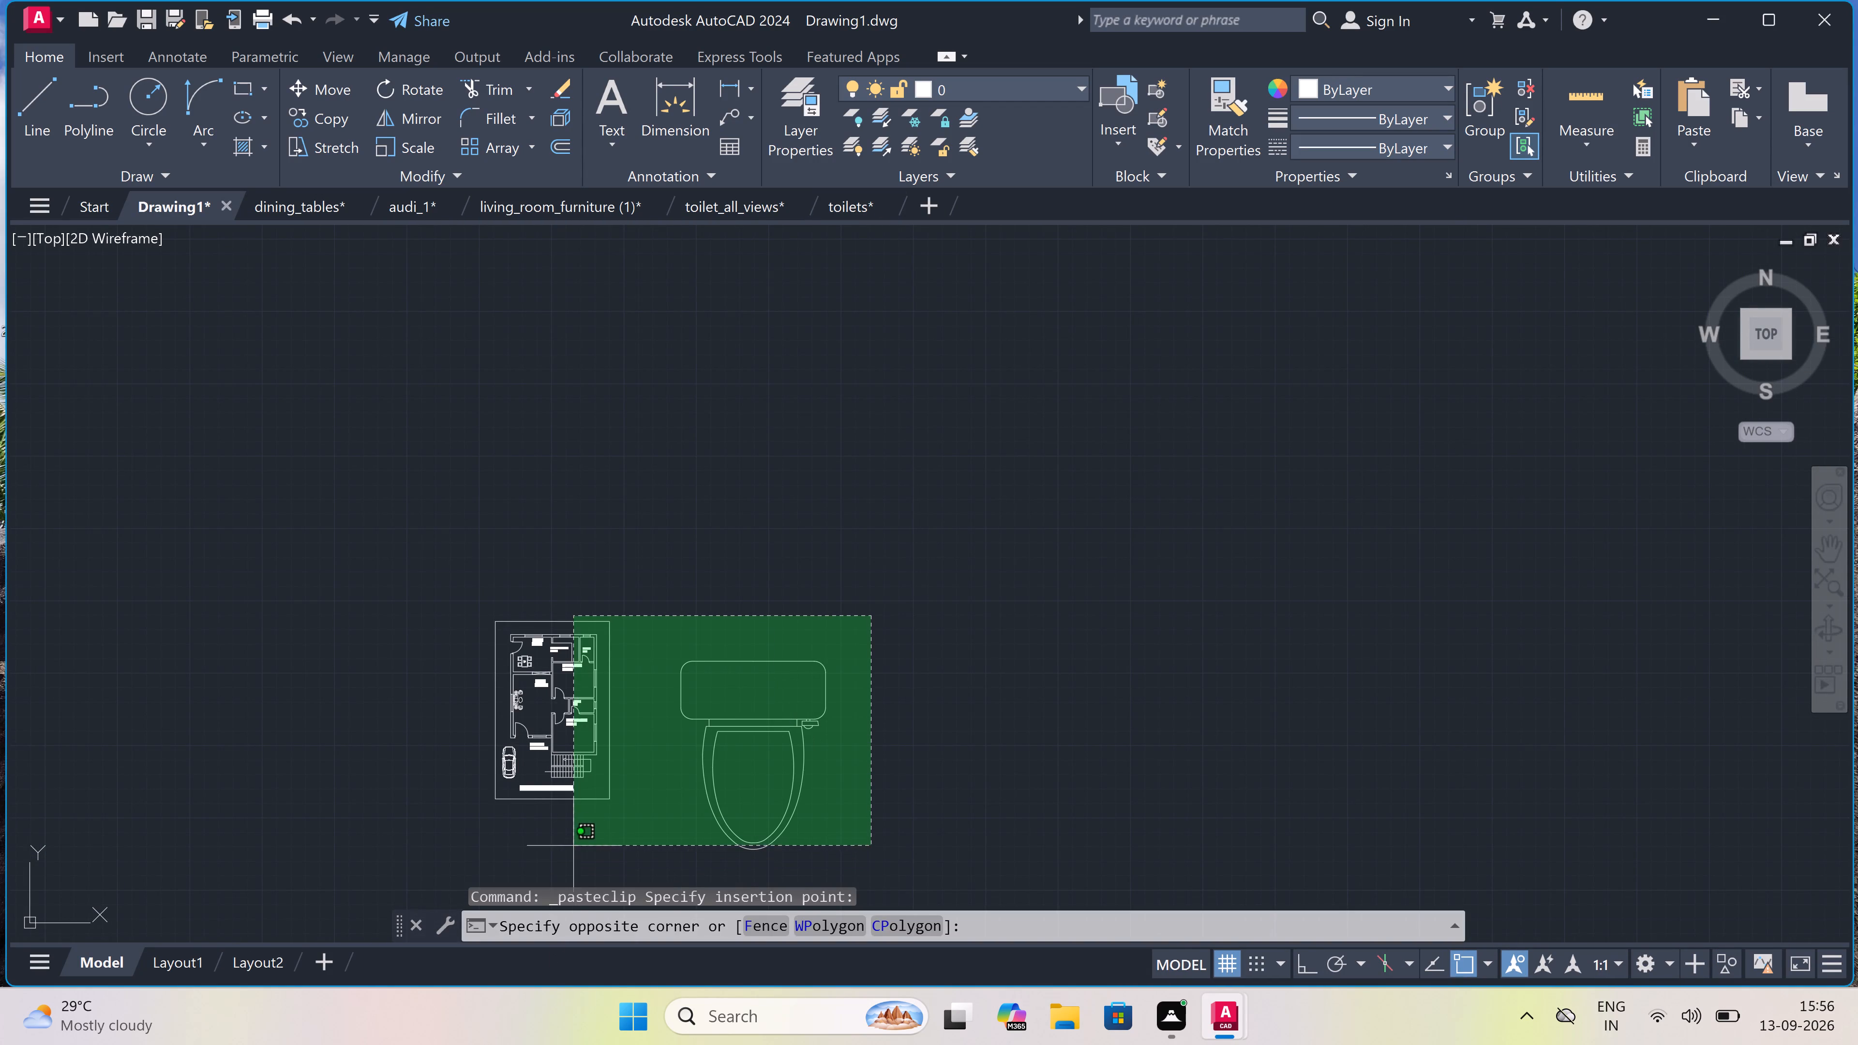
left_click(664, 859)
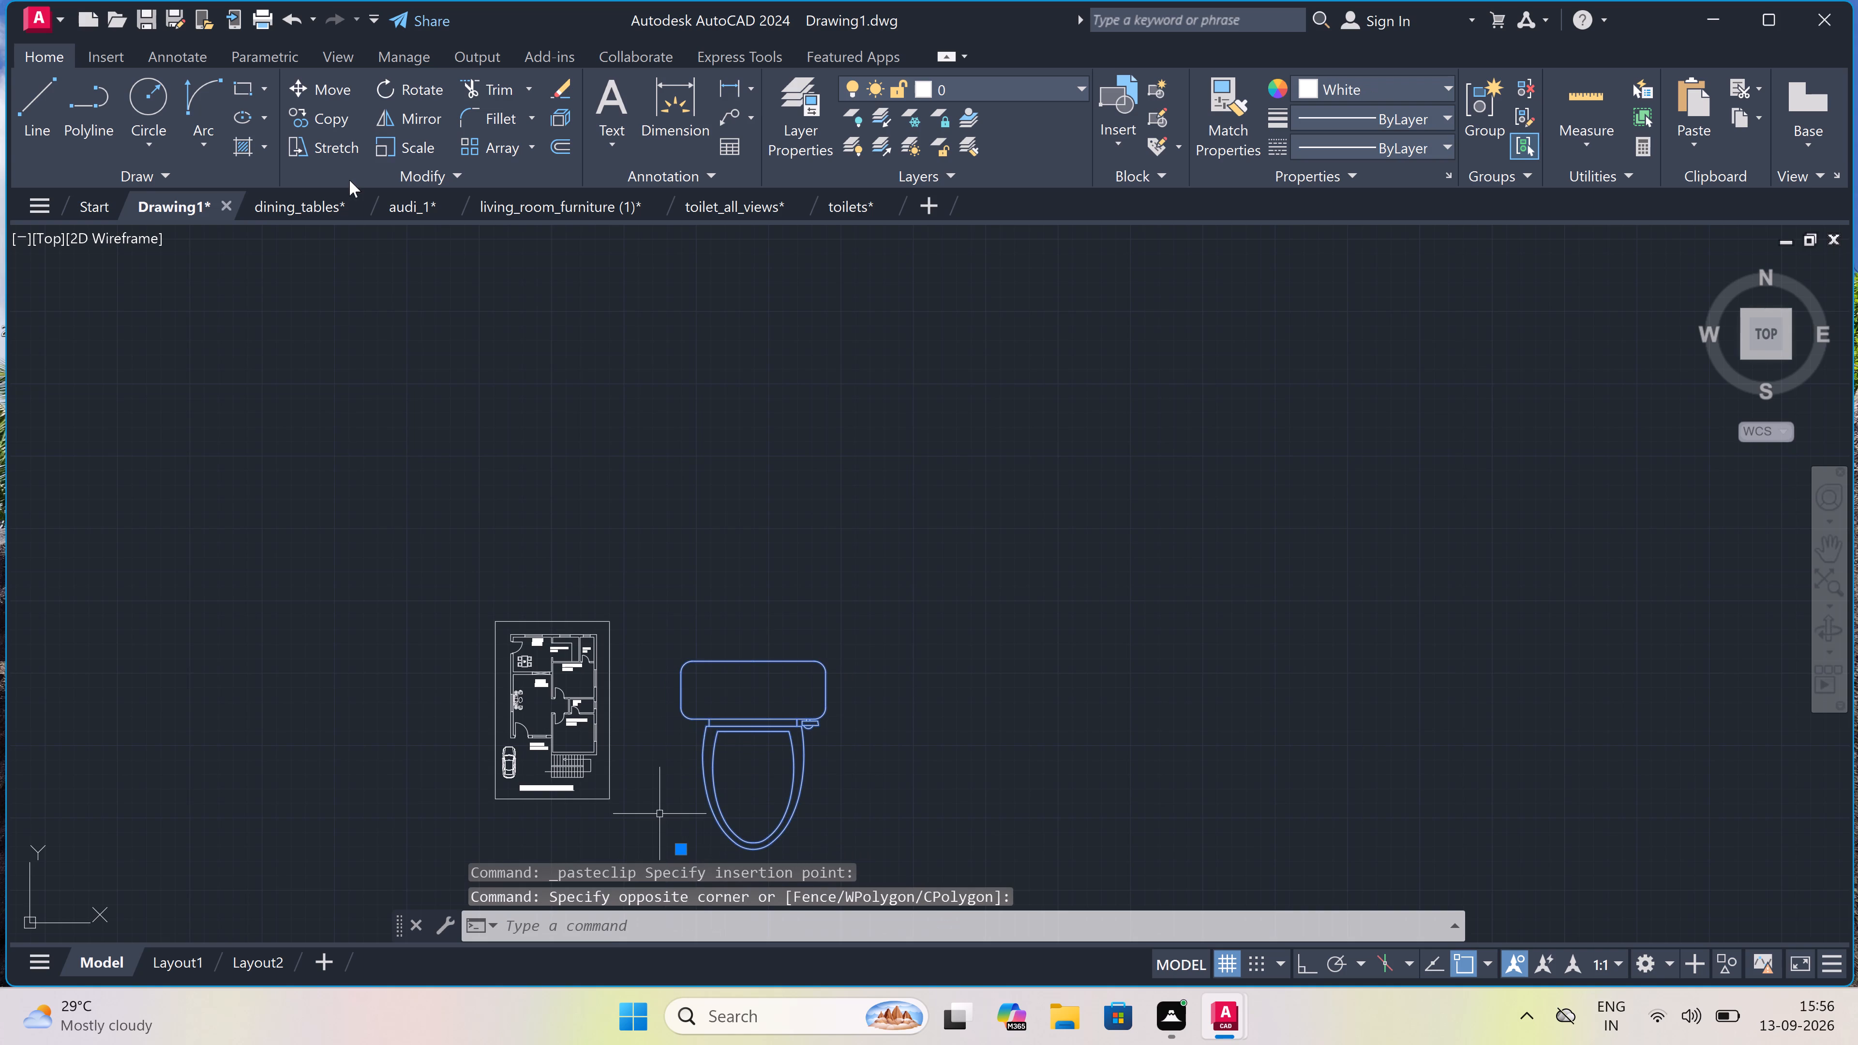
left_click(409, 143)
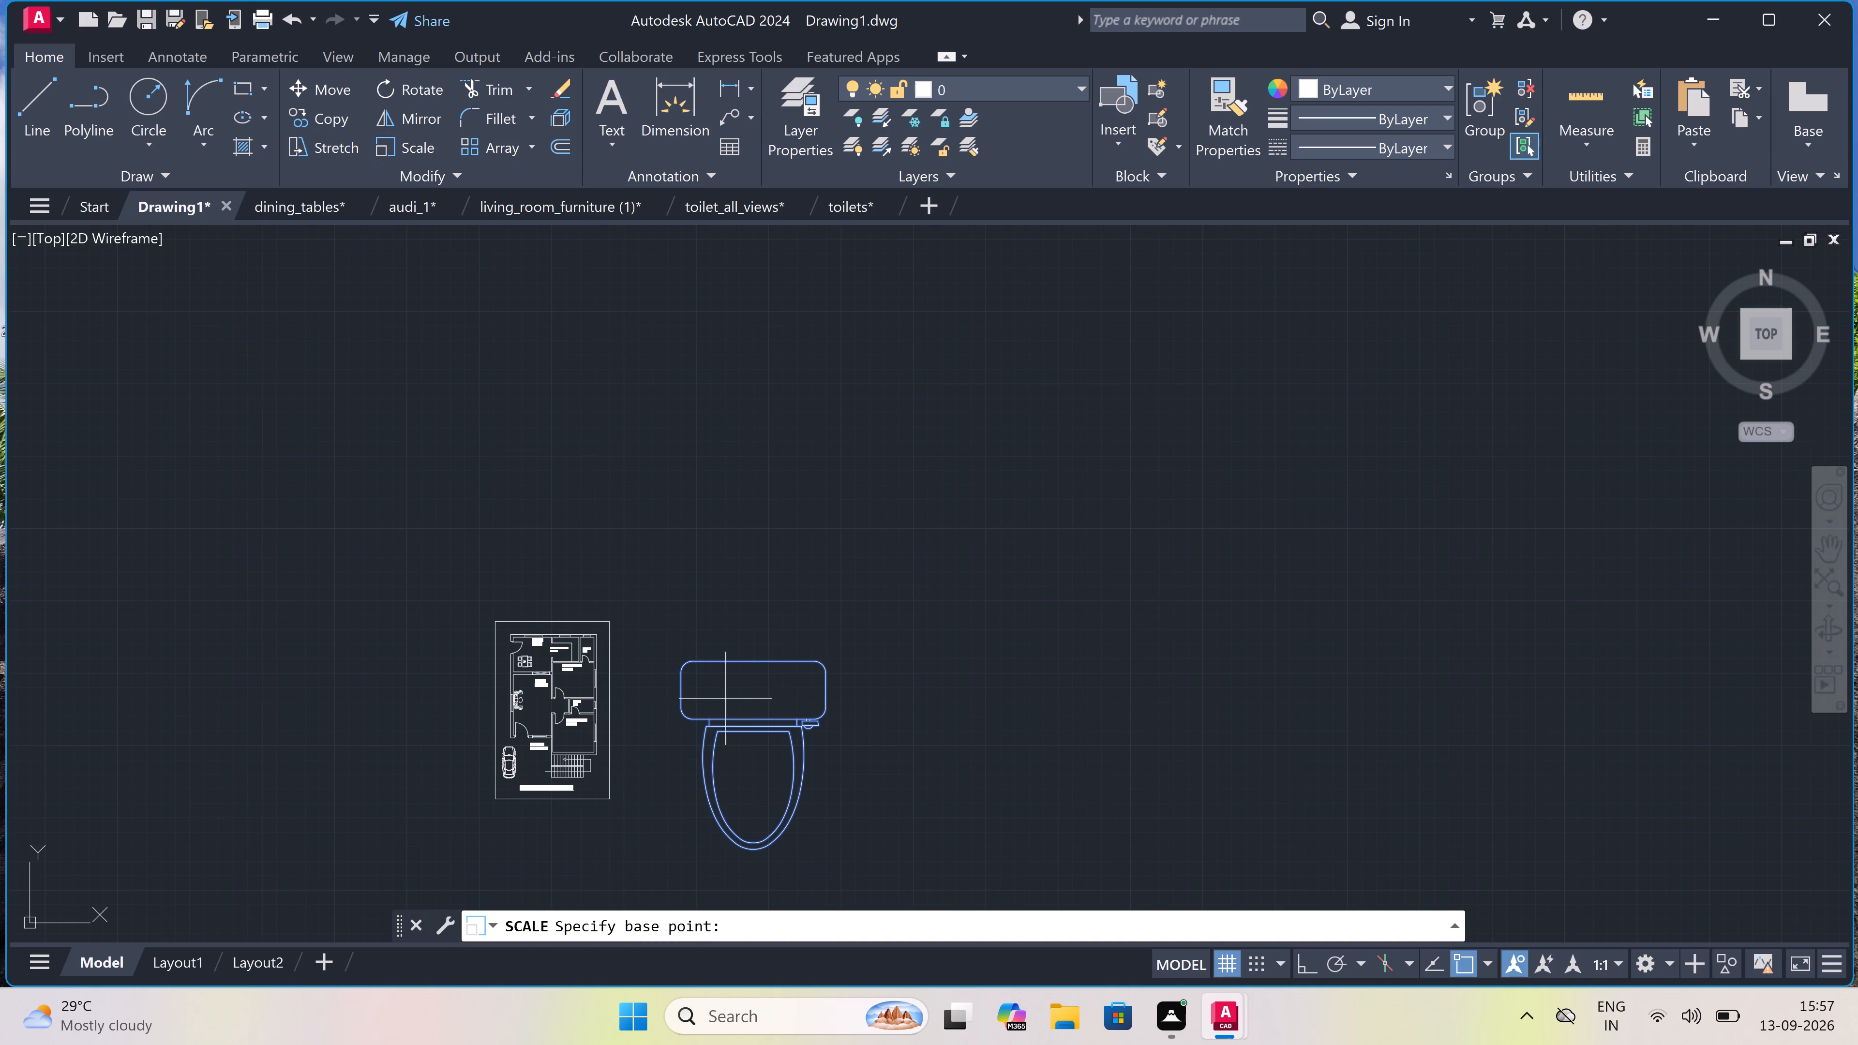
left_click_drag(737, 698, 737, 689)
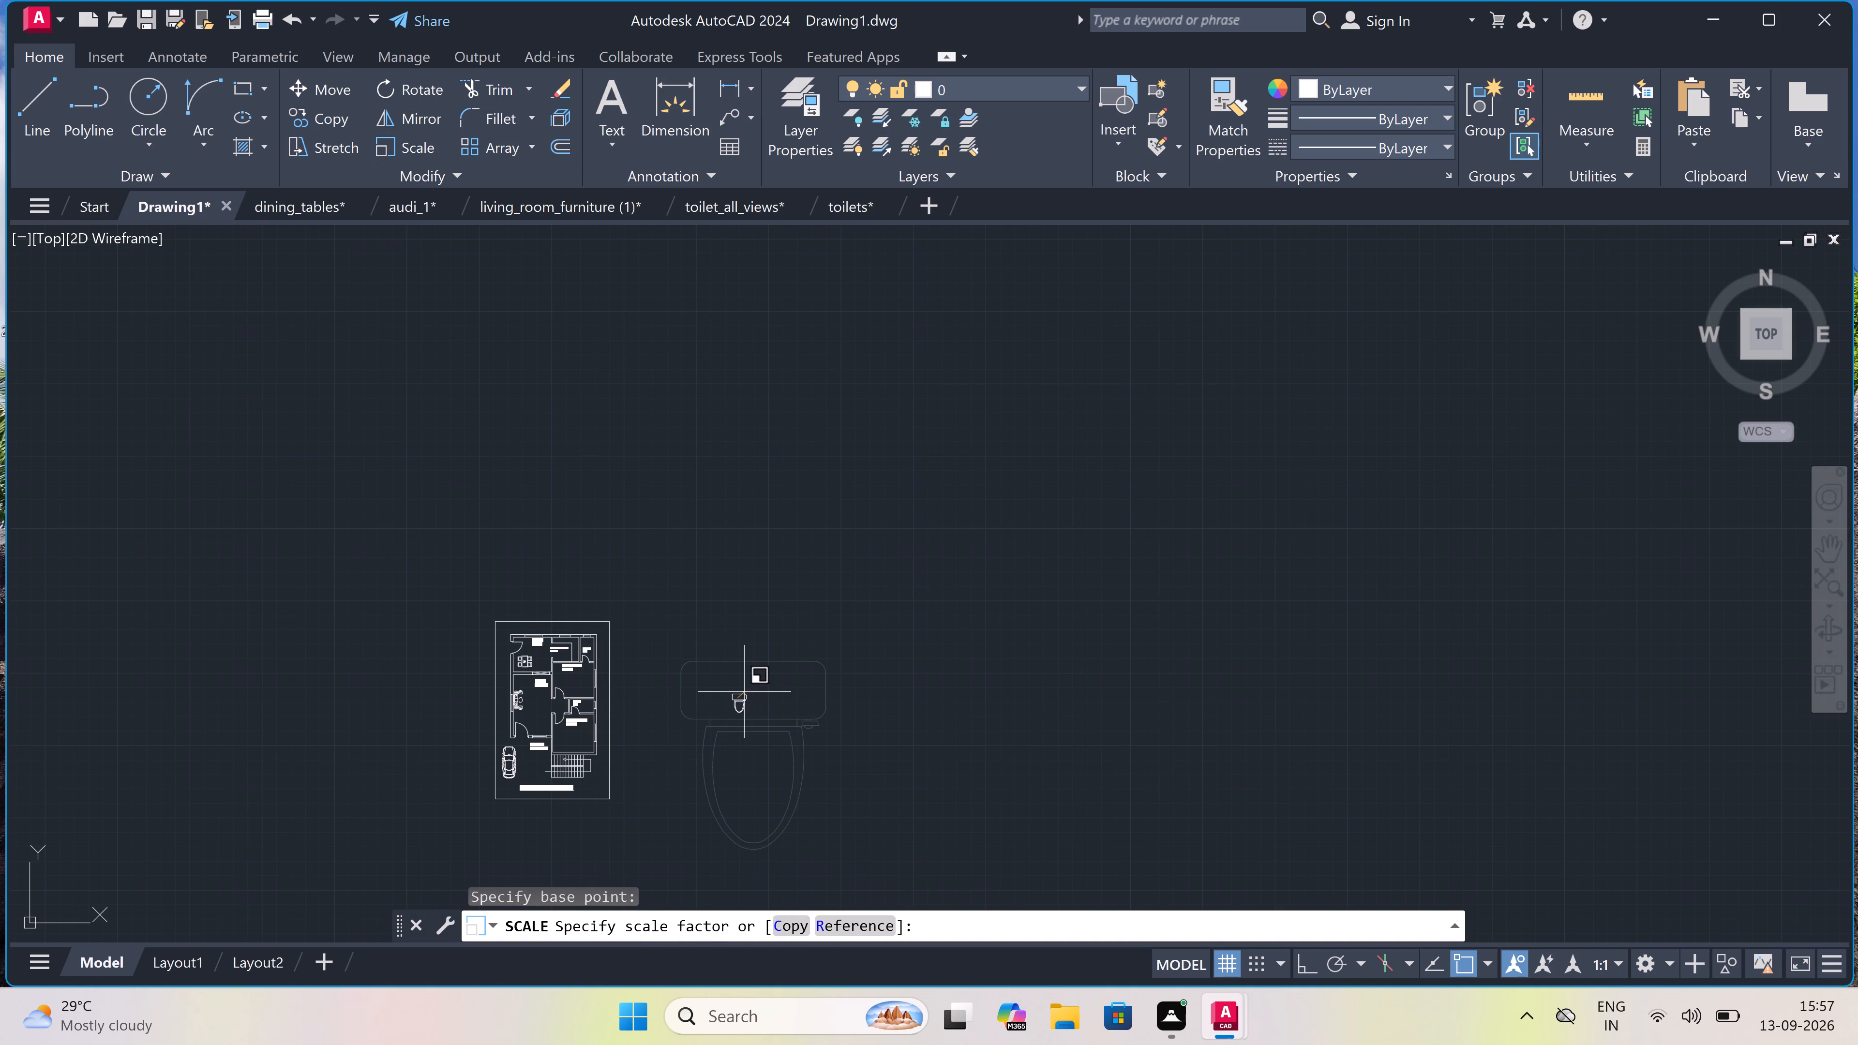
left_click(744, 691)
Move the toilet closer to the plan, just outside the right border line and level with the TOILET 4'X7' room.
left_click_drag(757, 669, 754, 684)
left_click_drag(728, 715, 726, 724)
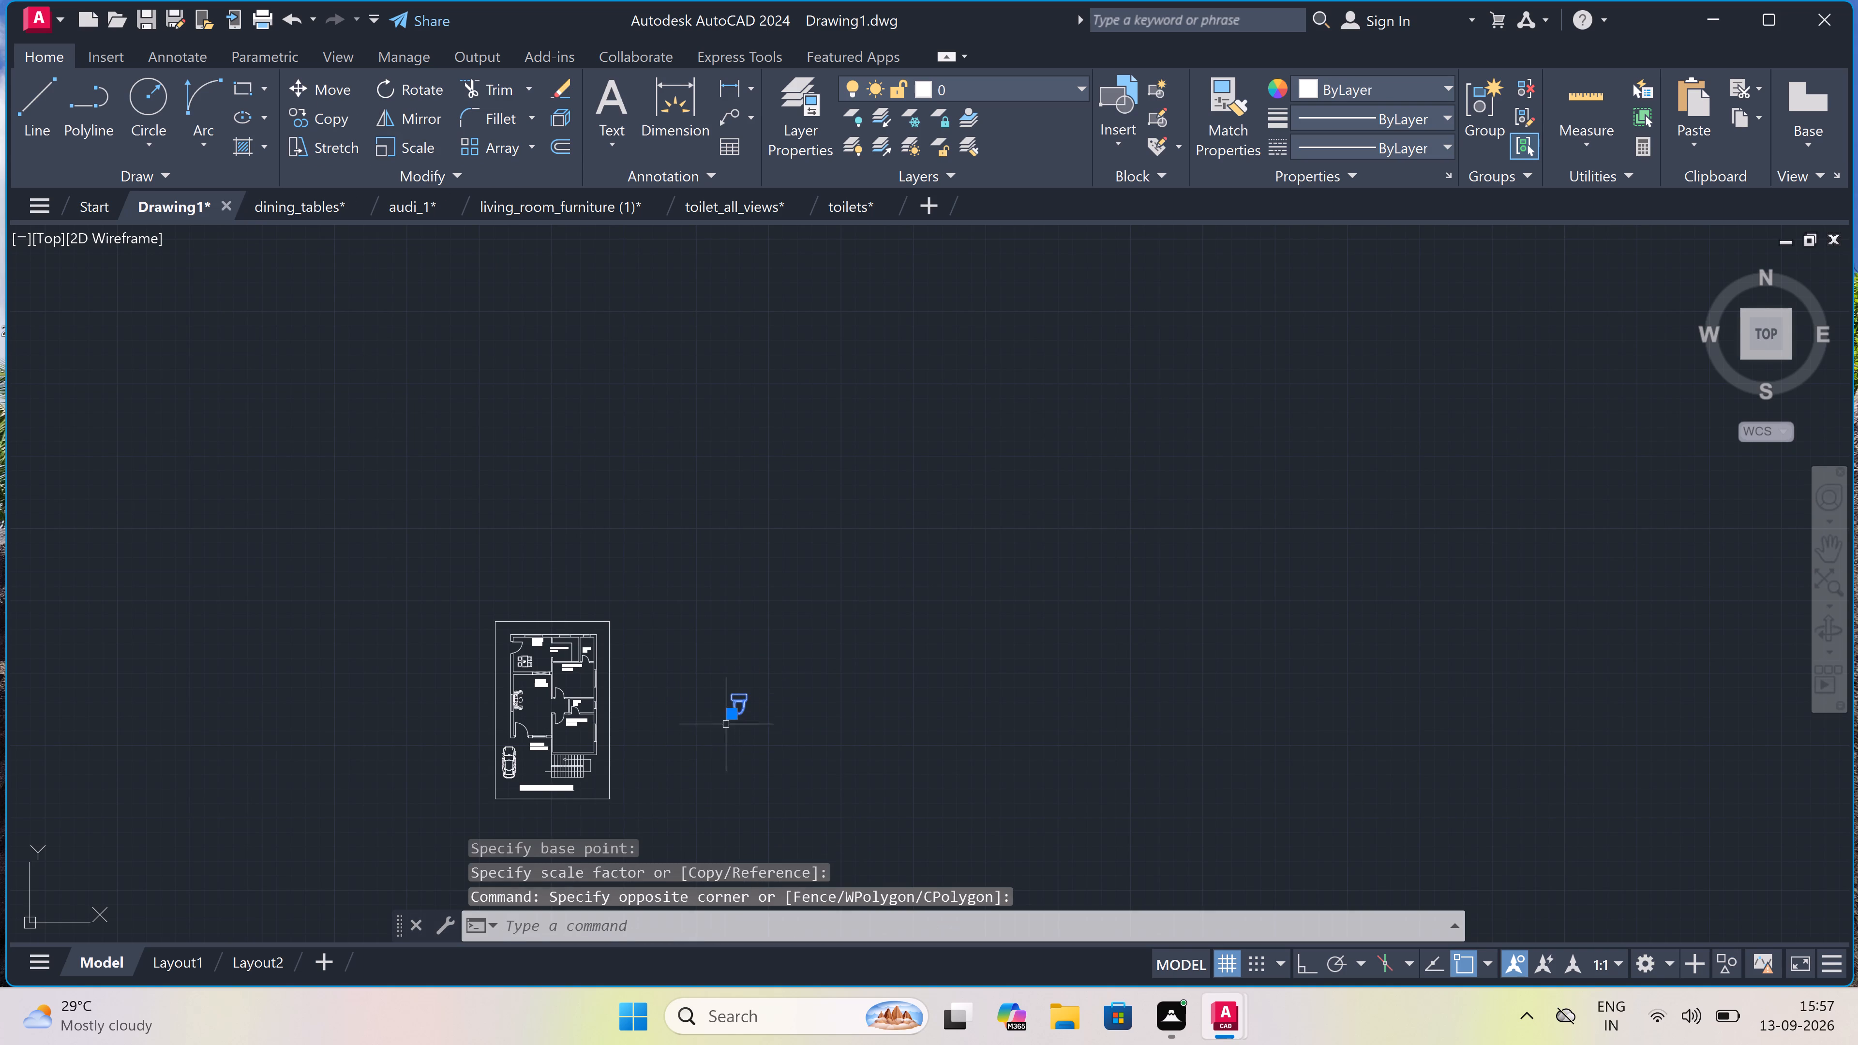
left_click(322, 78)
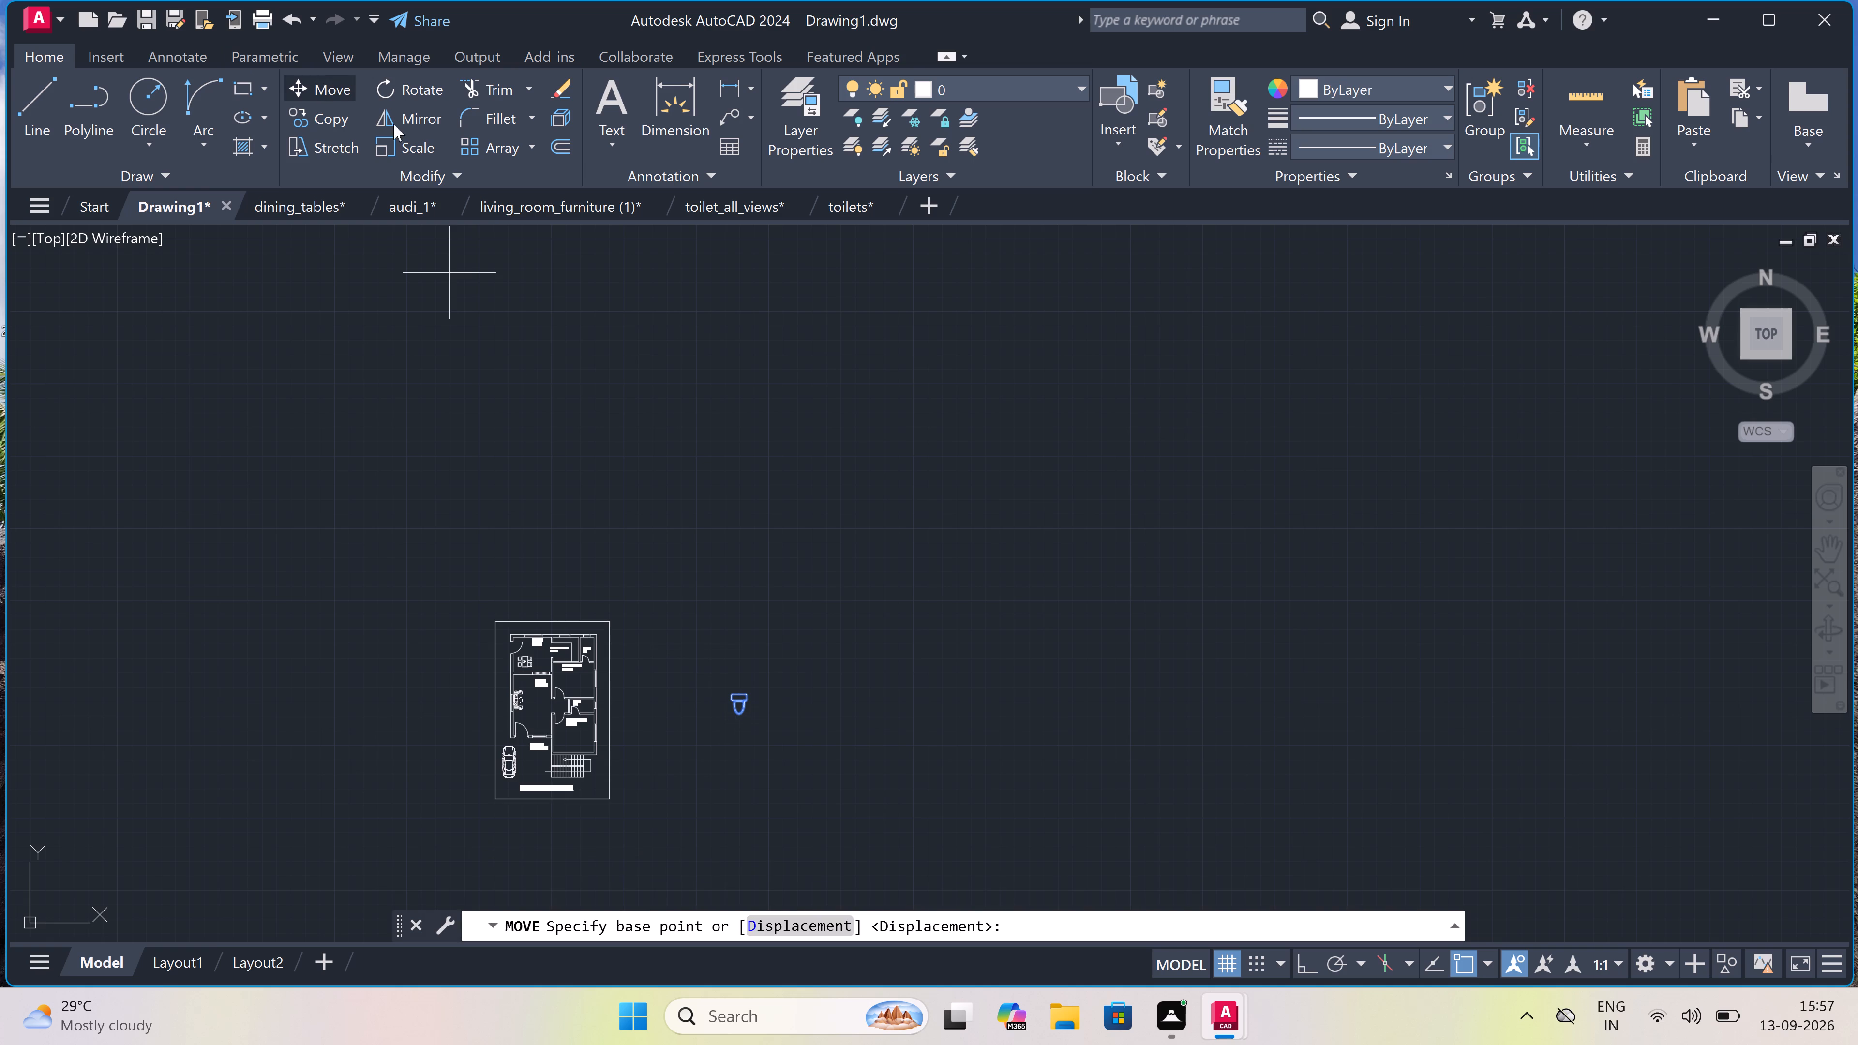
scroll(702, 709, "down", 1)
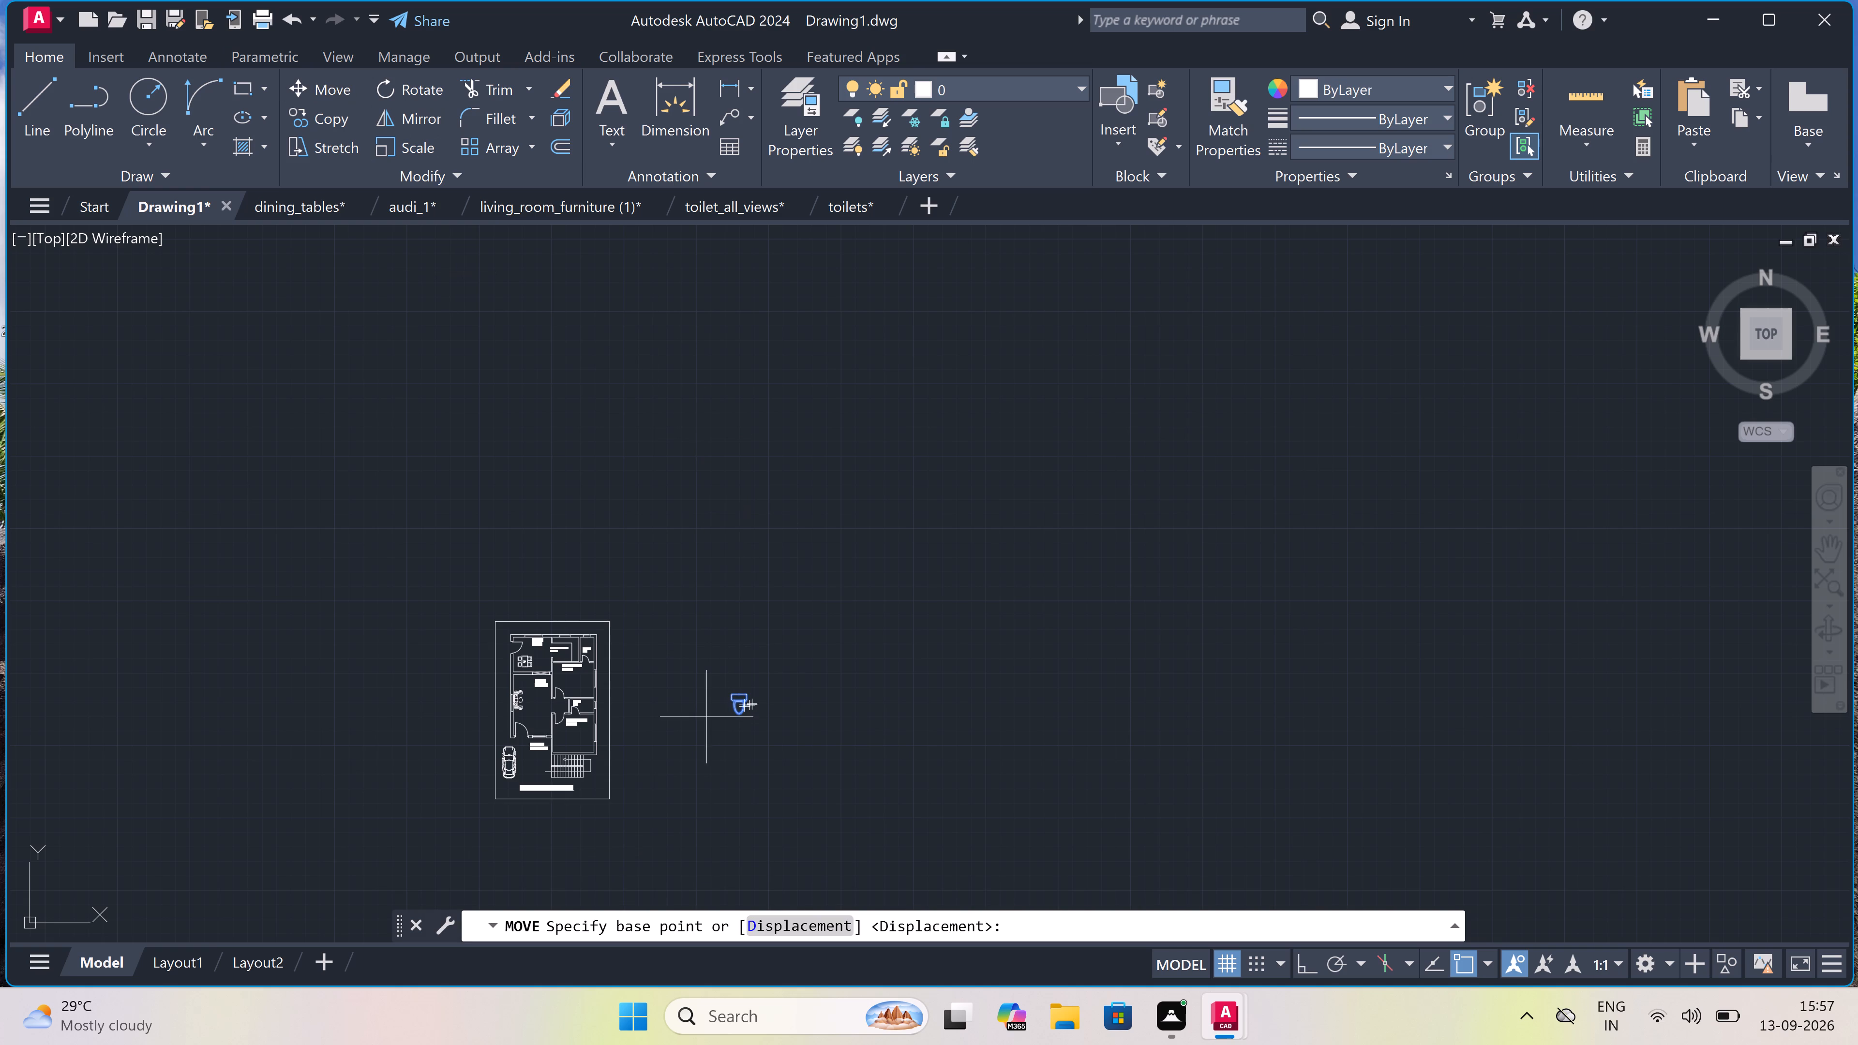
scroll(609, 833, "up", 3)
scroll(637, 794, "down", 1)
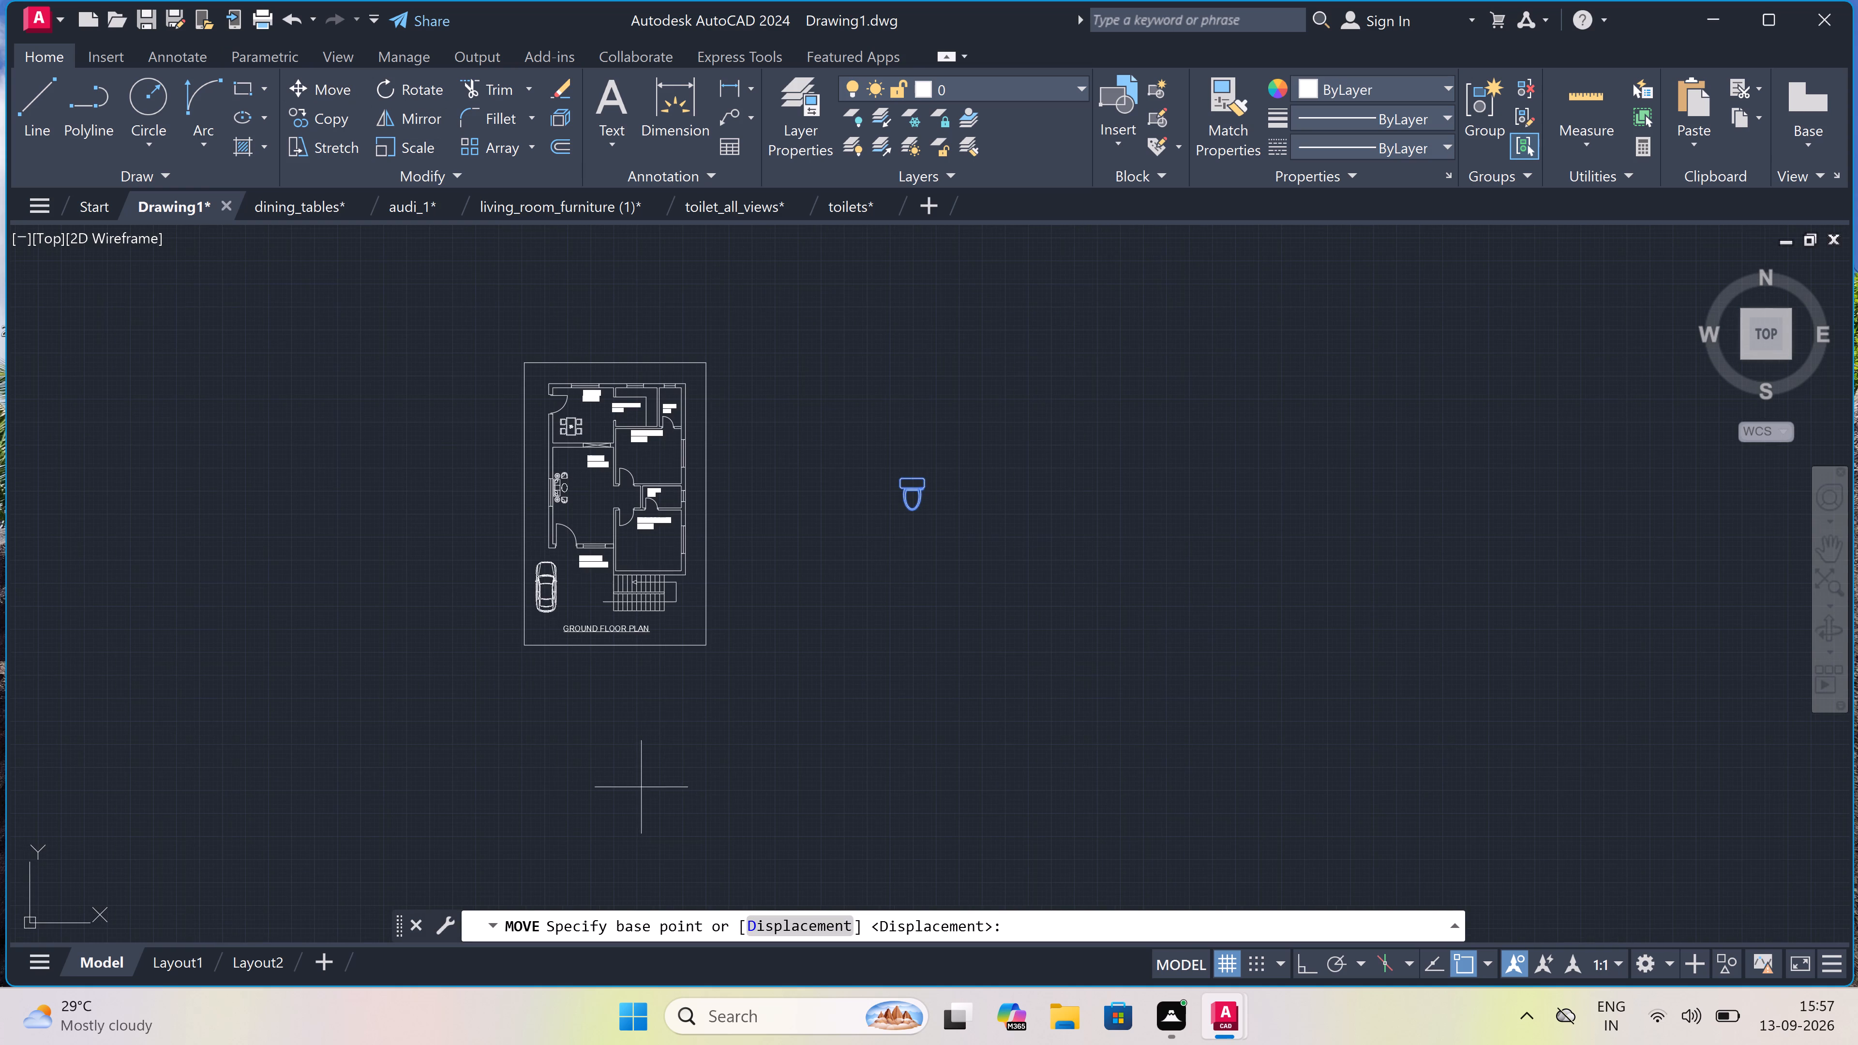
scroll(705, 270, "up", 2)
scroll(722, 346, "down", 2)
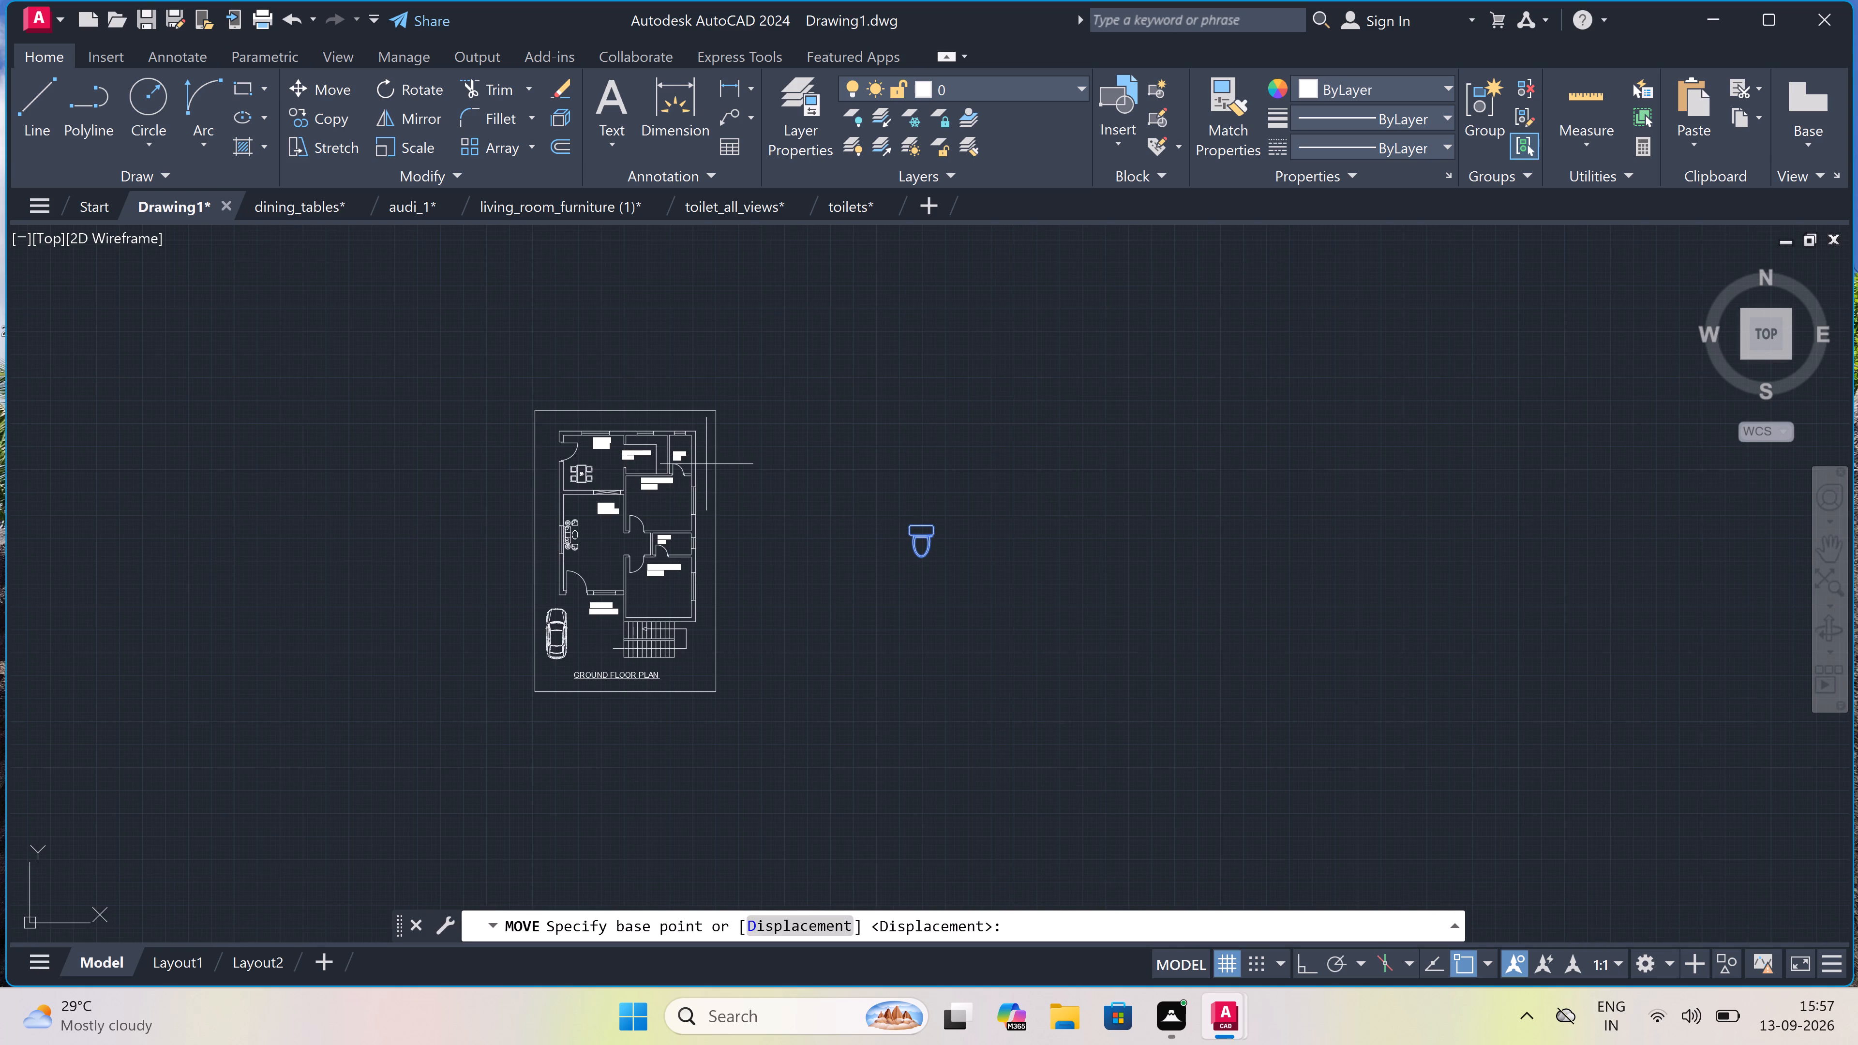
scroll(692, 522, "up", 2)
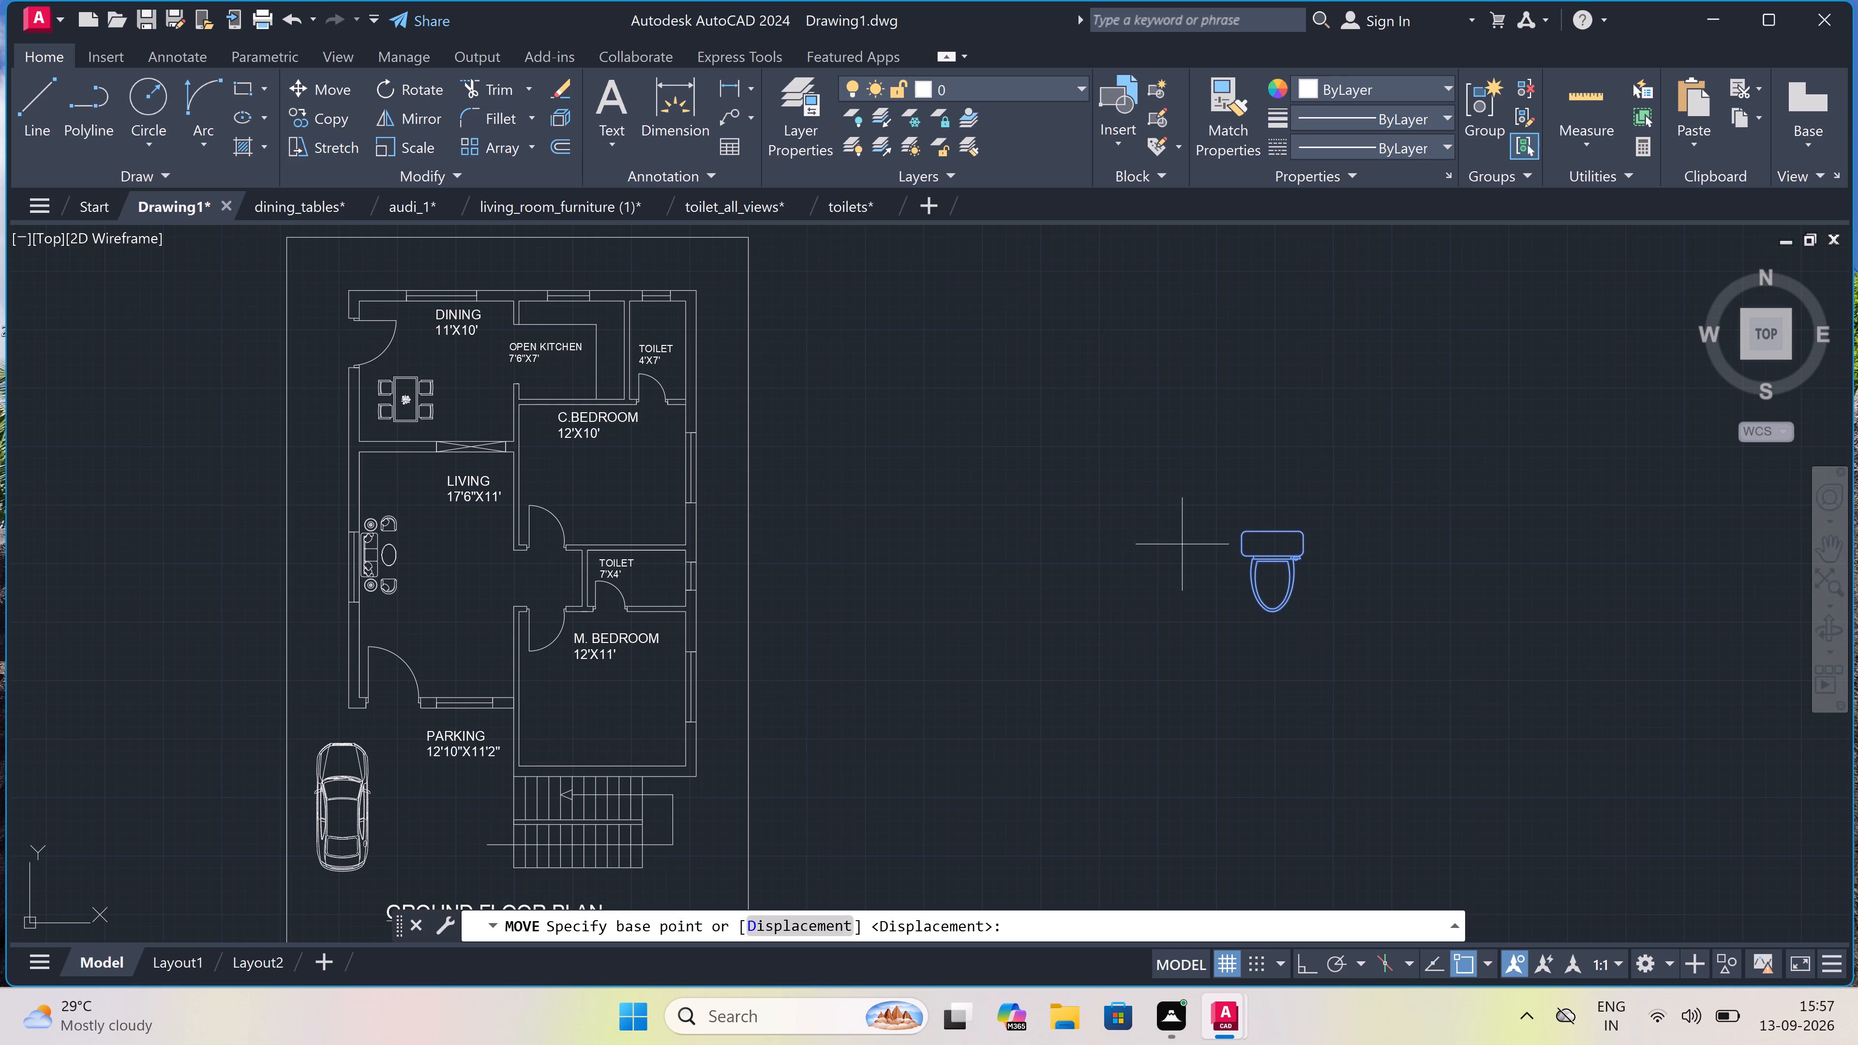
left_click_drag(1291, 537, 1252, 545)
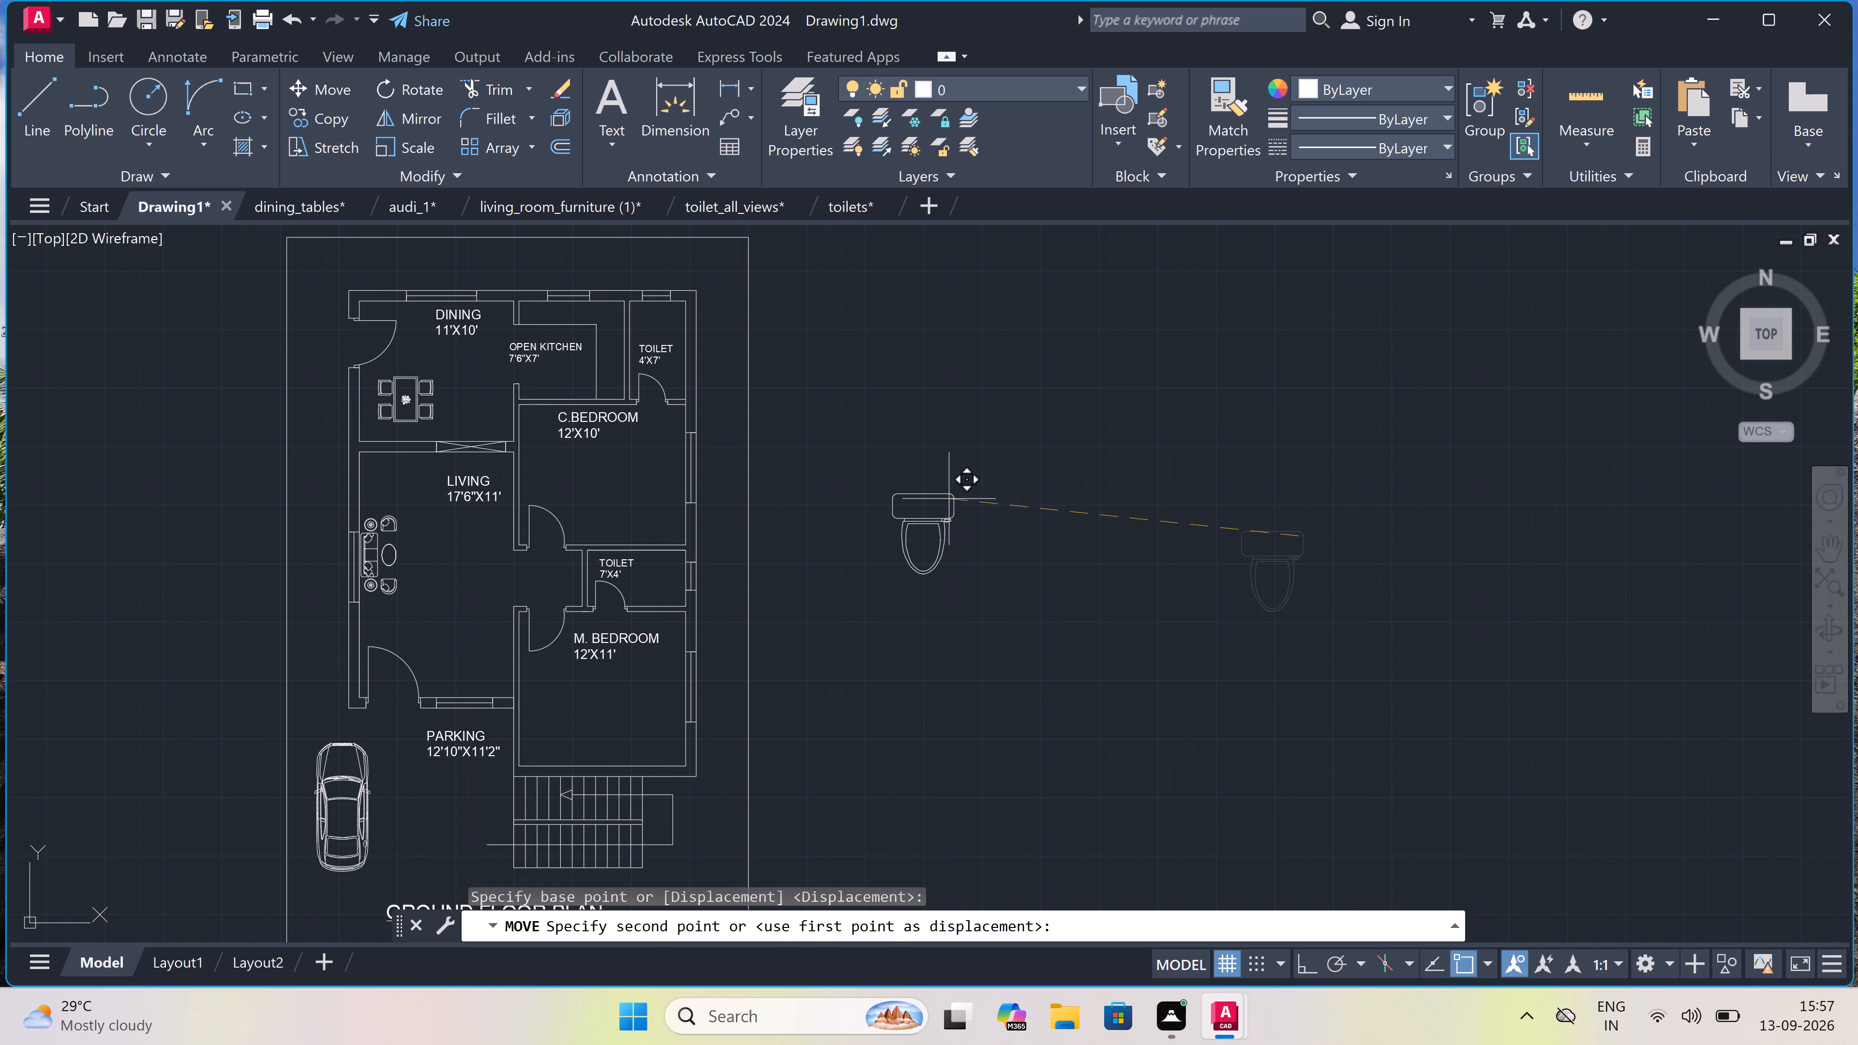
scroll(876, 431, "down", 1)
scroll(867, 391, "up", 2)
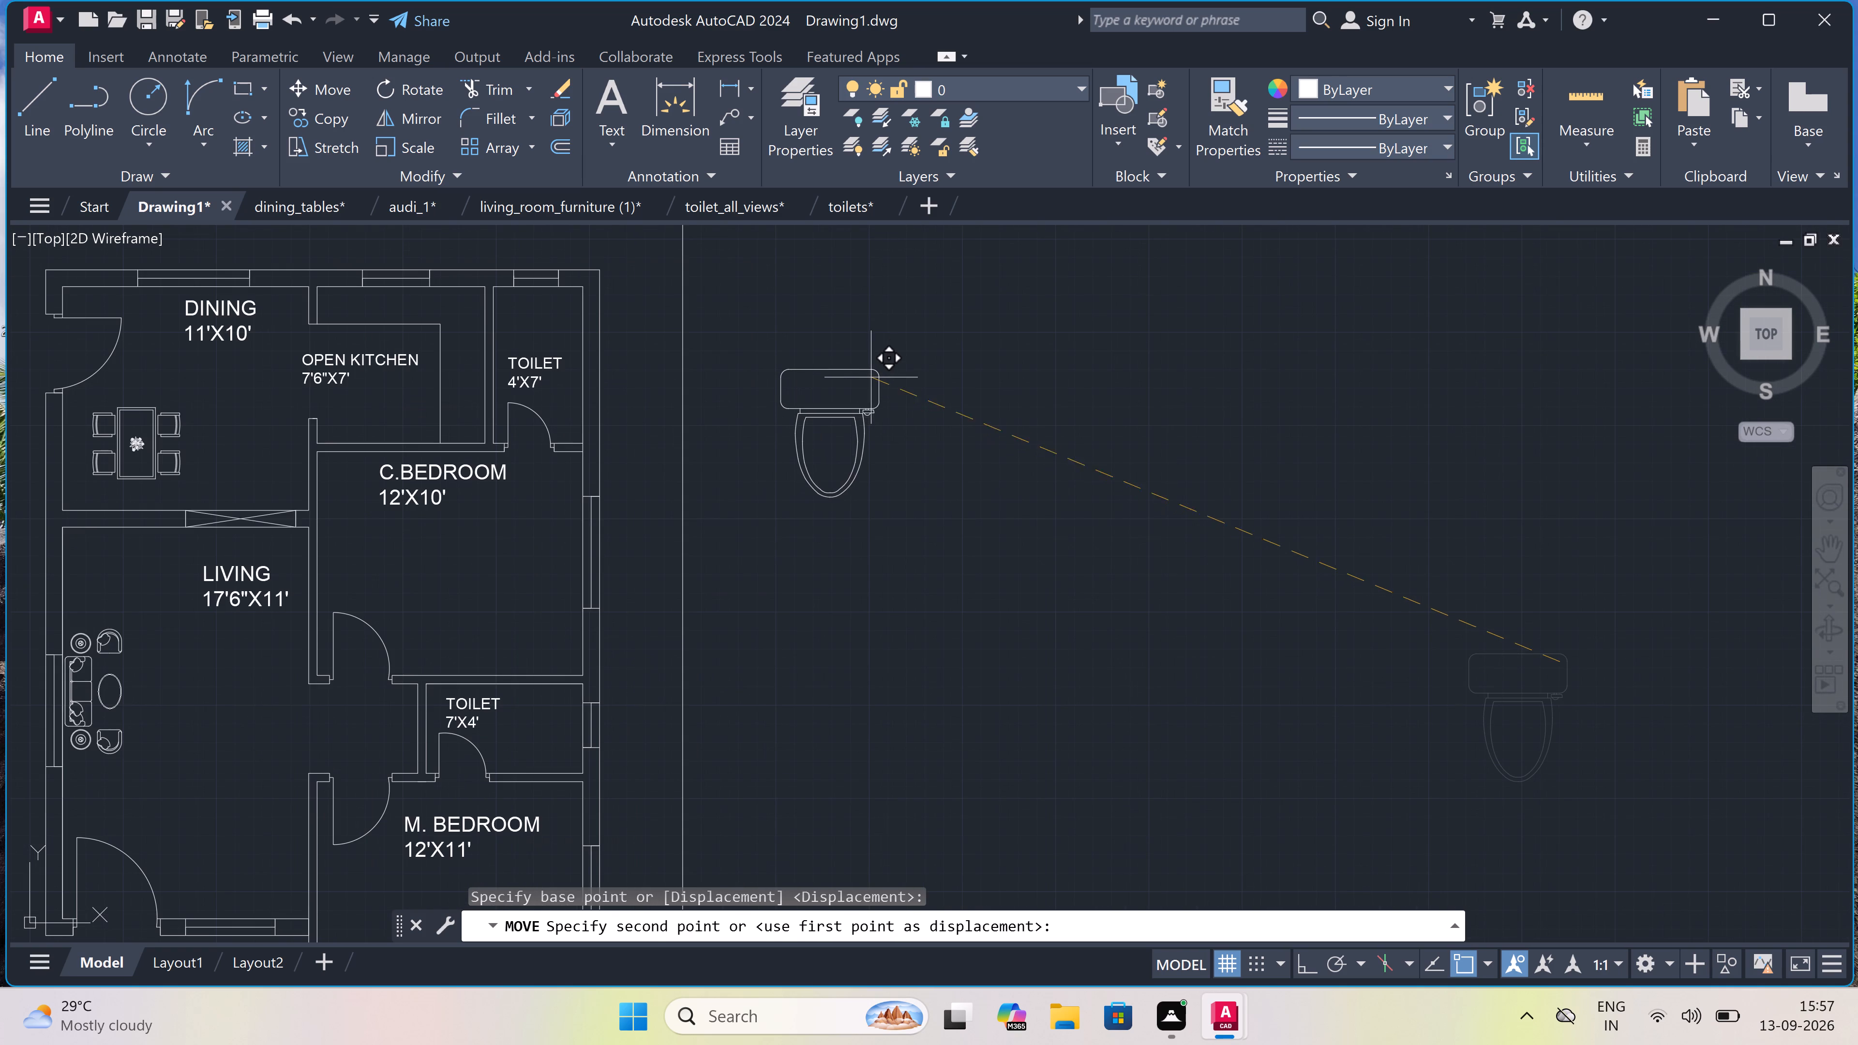
left_click(886, 365)
Scale the toilet beside the plan down by eye to roughly a quarter of its size, using a base point inside the tank.
left_click_drag(937, 337, 887, 396)
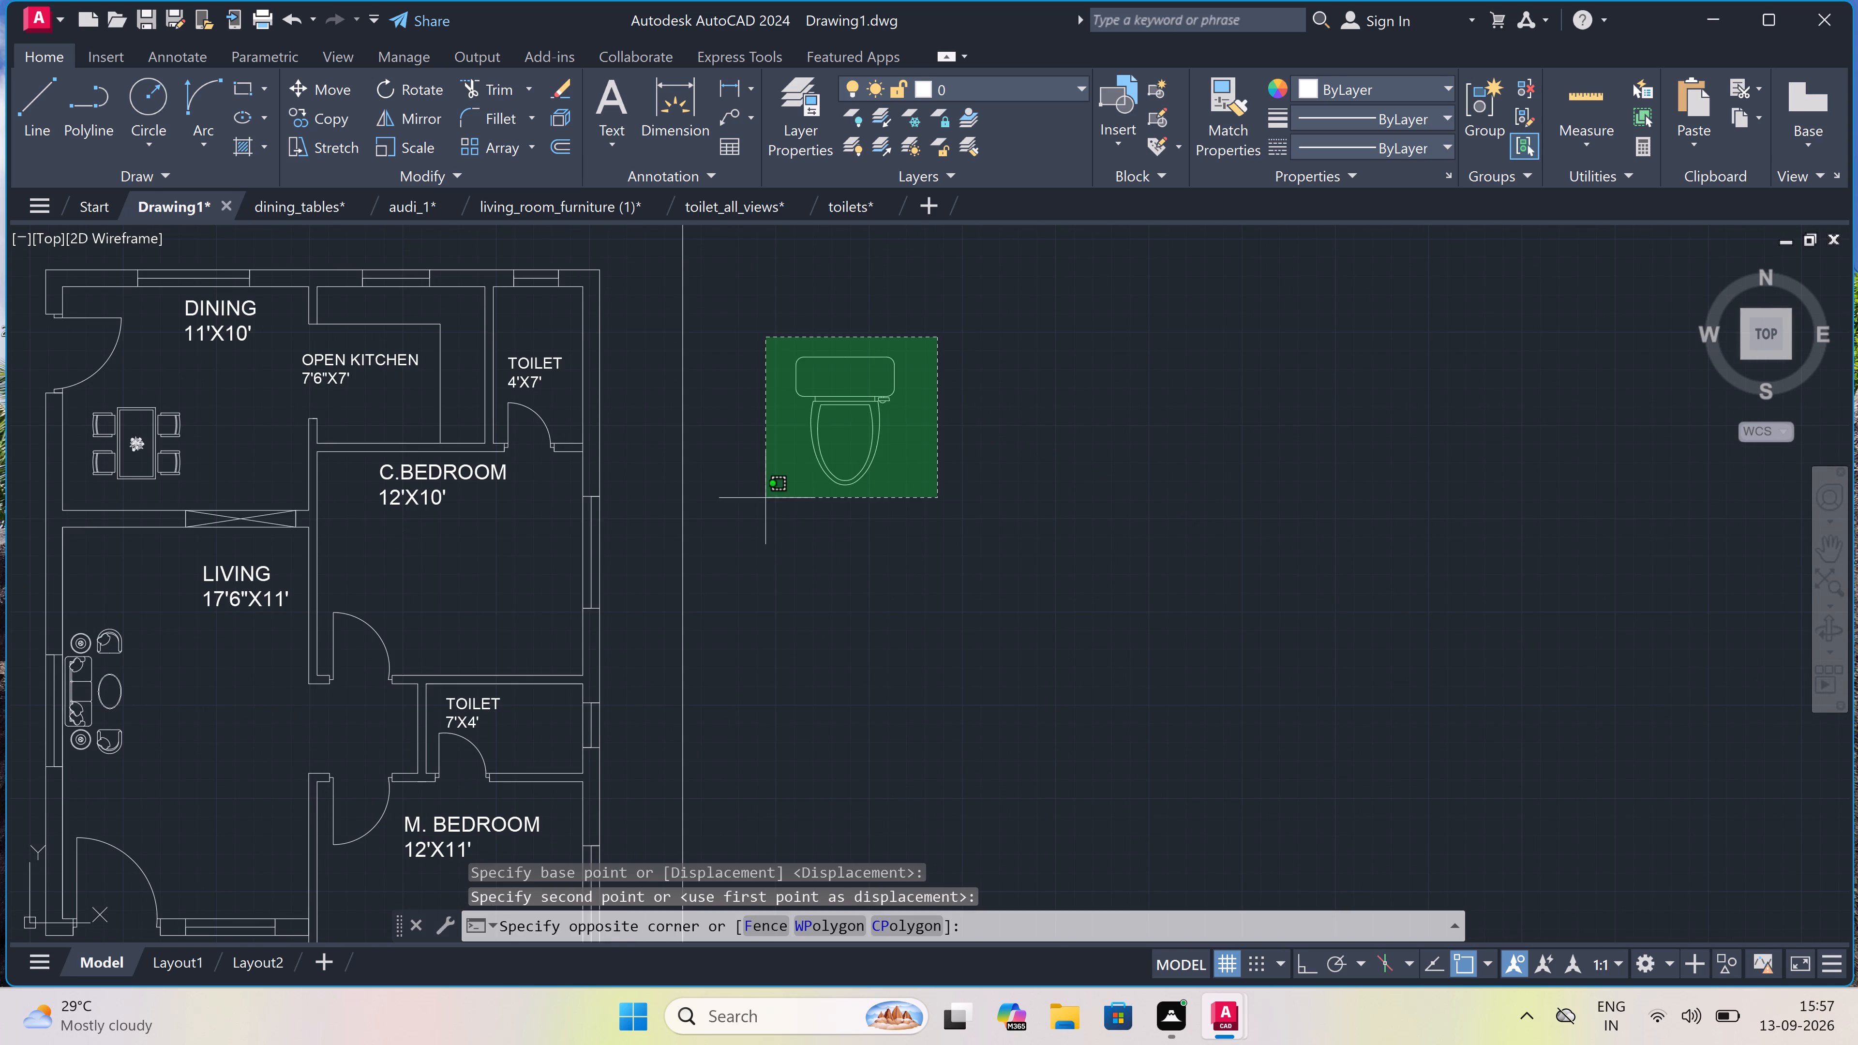
left_click(763, 499)
left_click(399, 148)
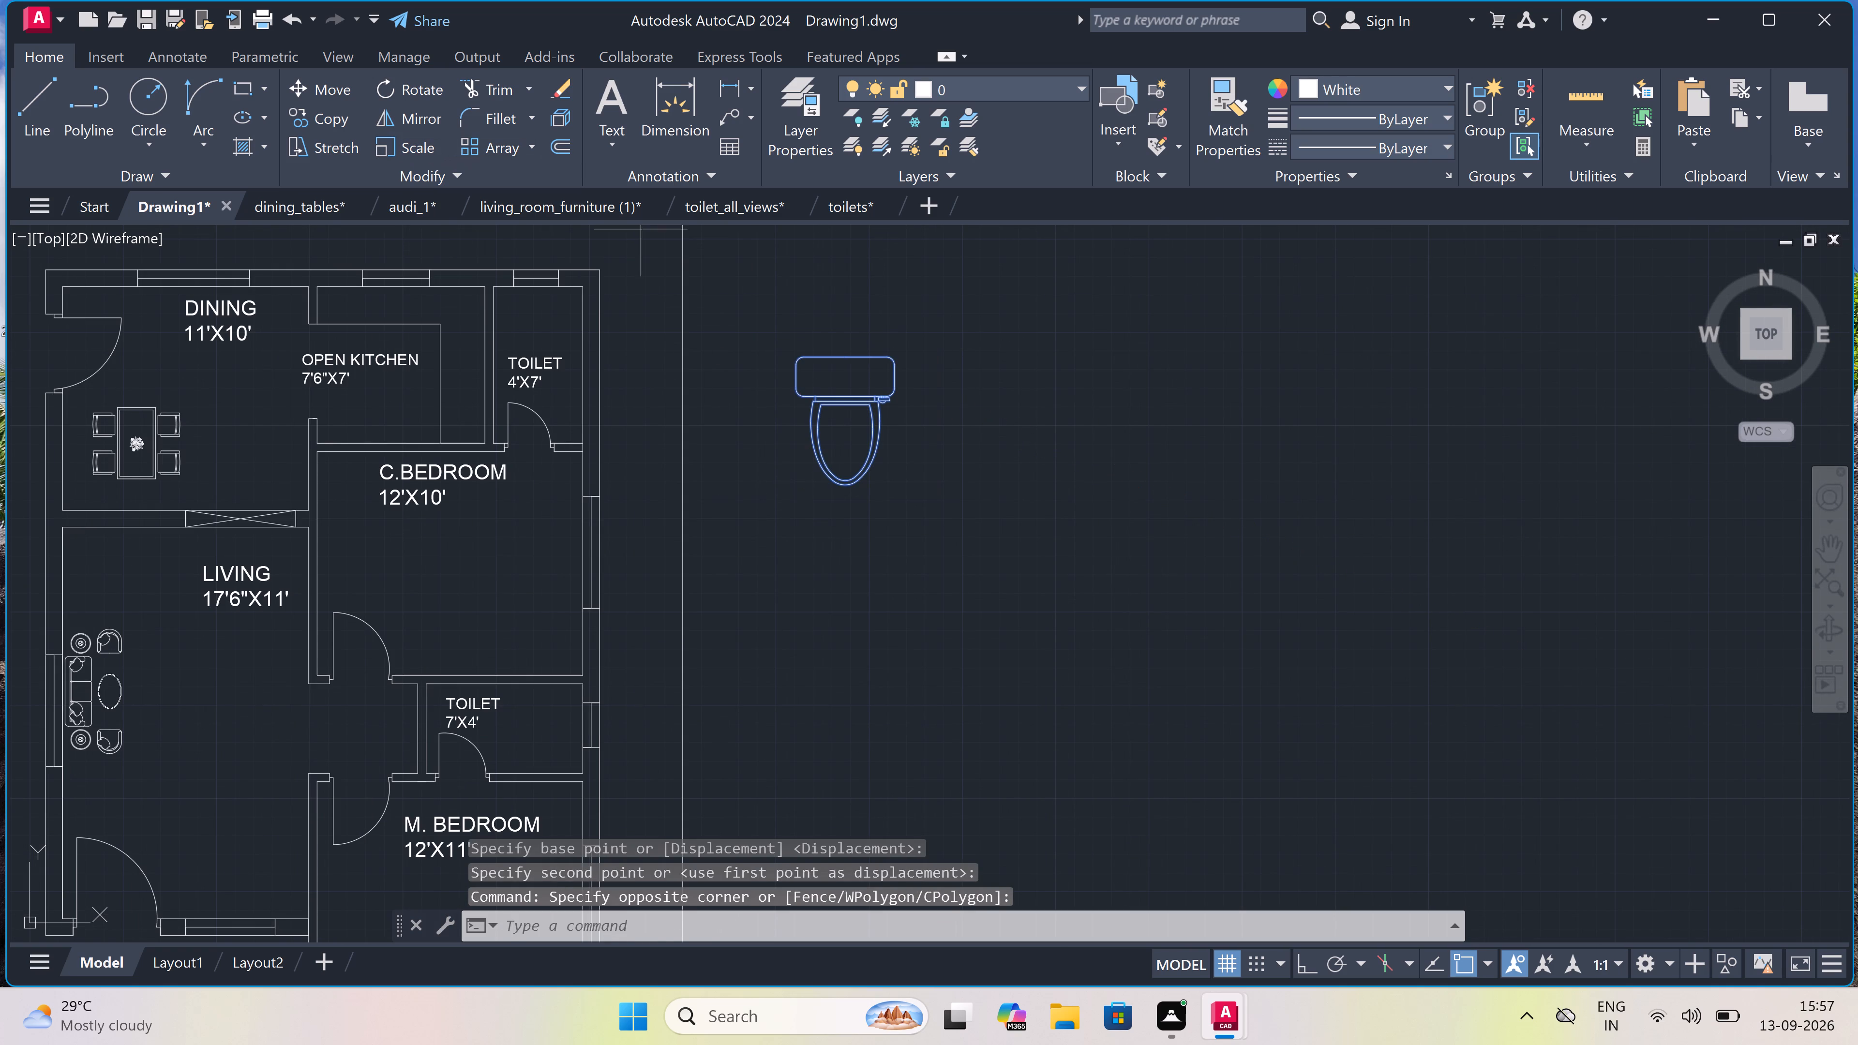
left_click(830, 372)
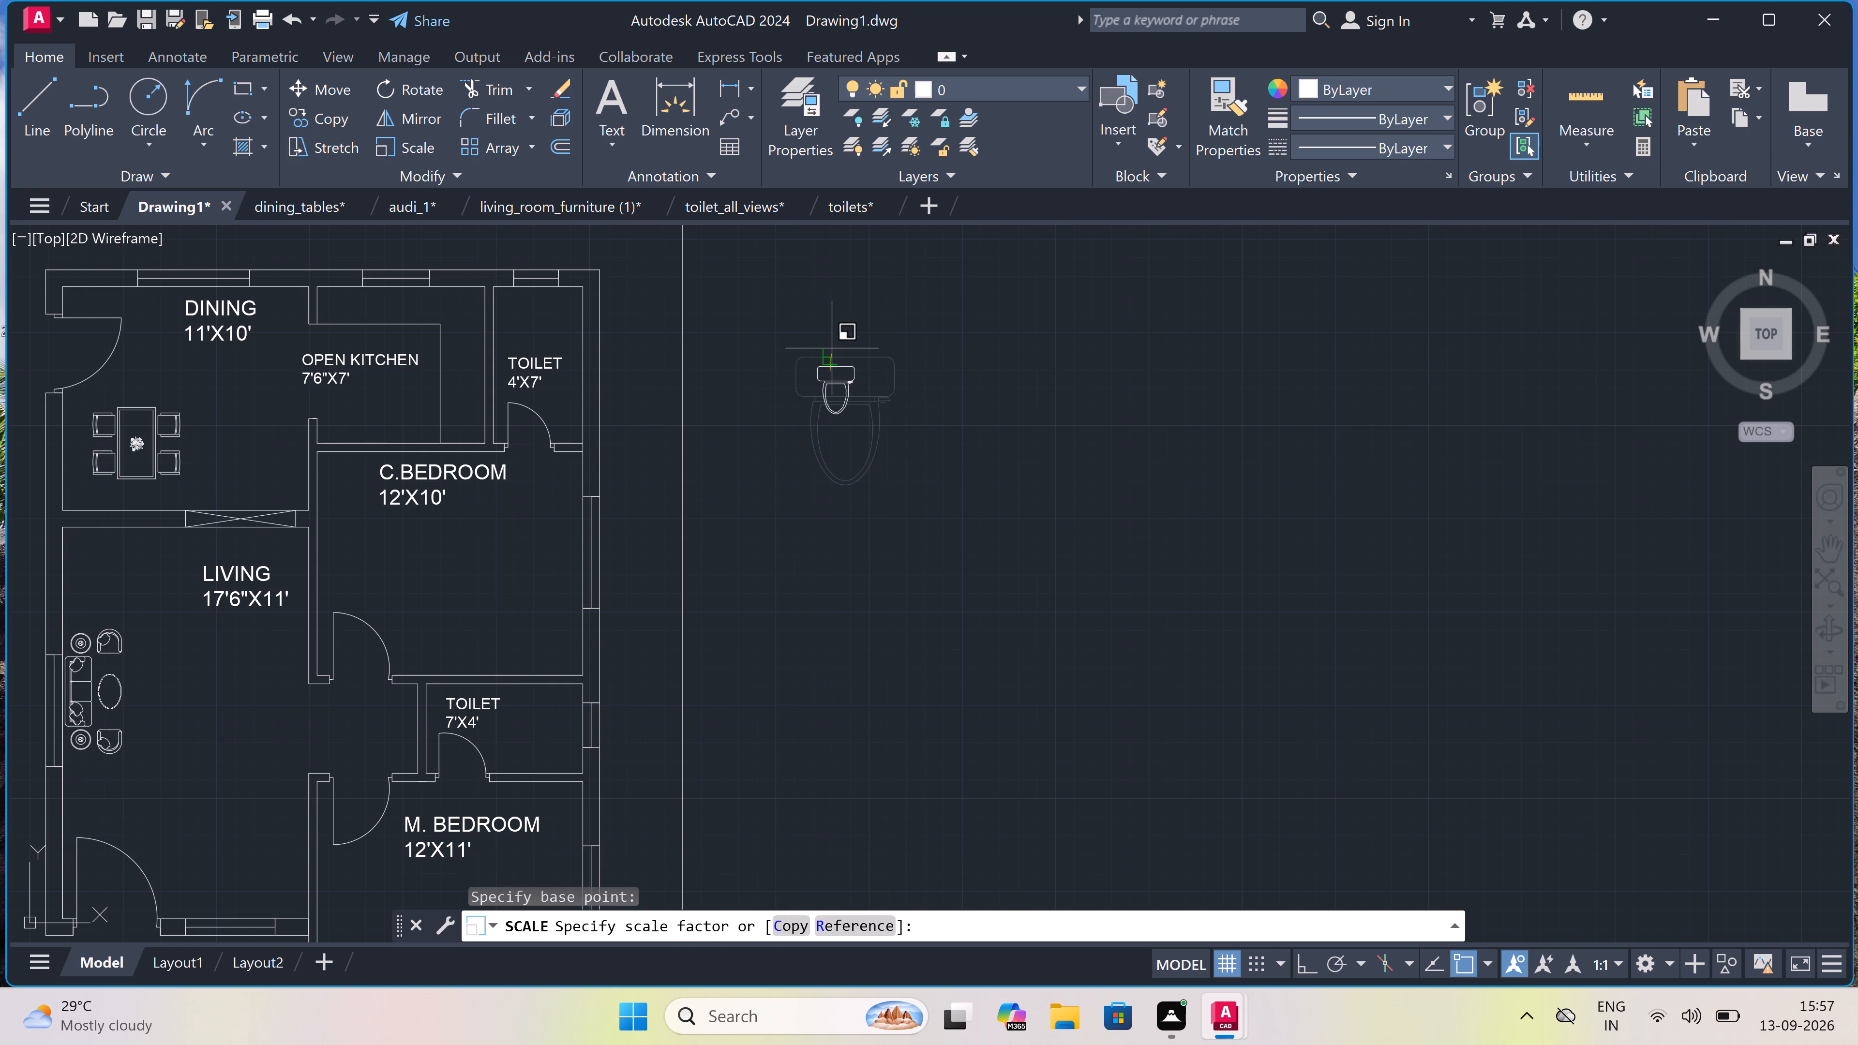
left_click(832, 348)
Scale the toilet up by eye to roughly twice its size, using a base point on the tank's back edge.
left_click_drag(885, 337, 802, 393)
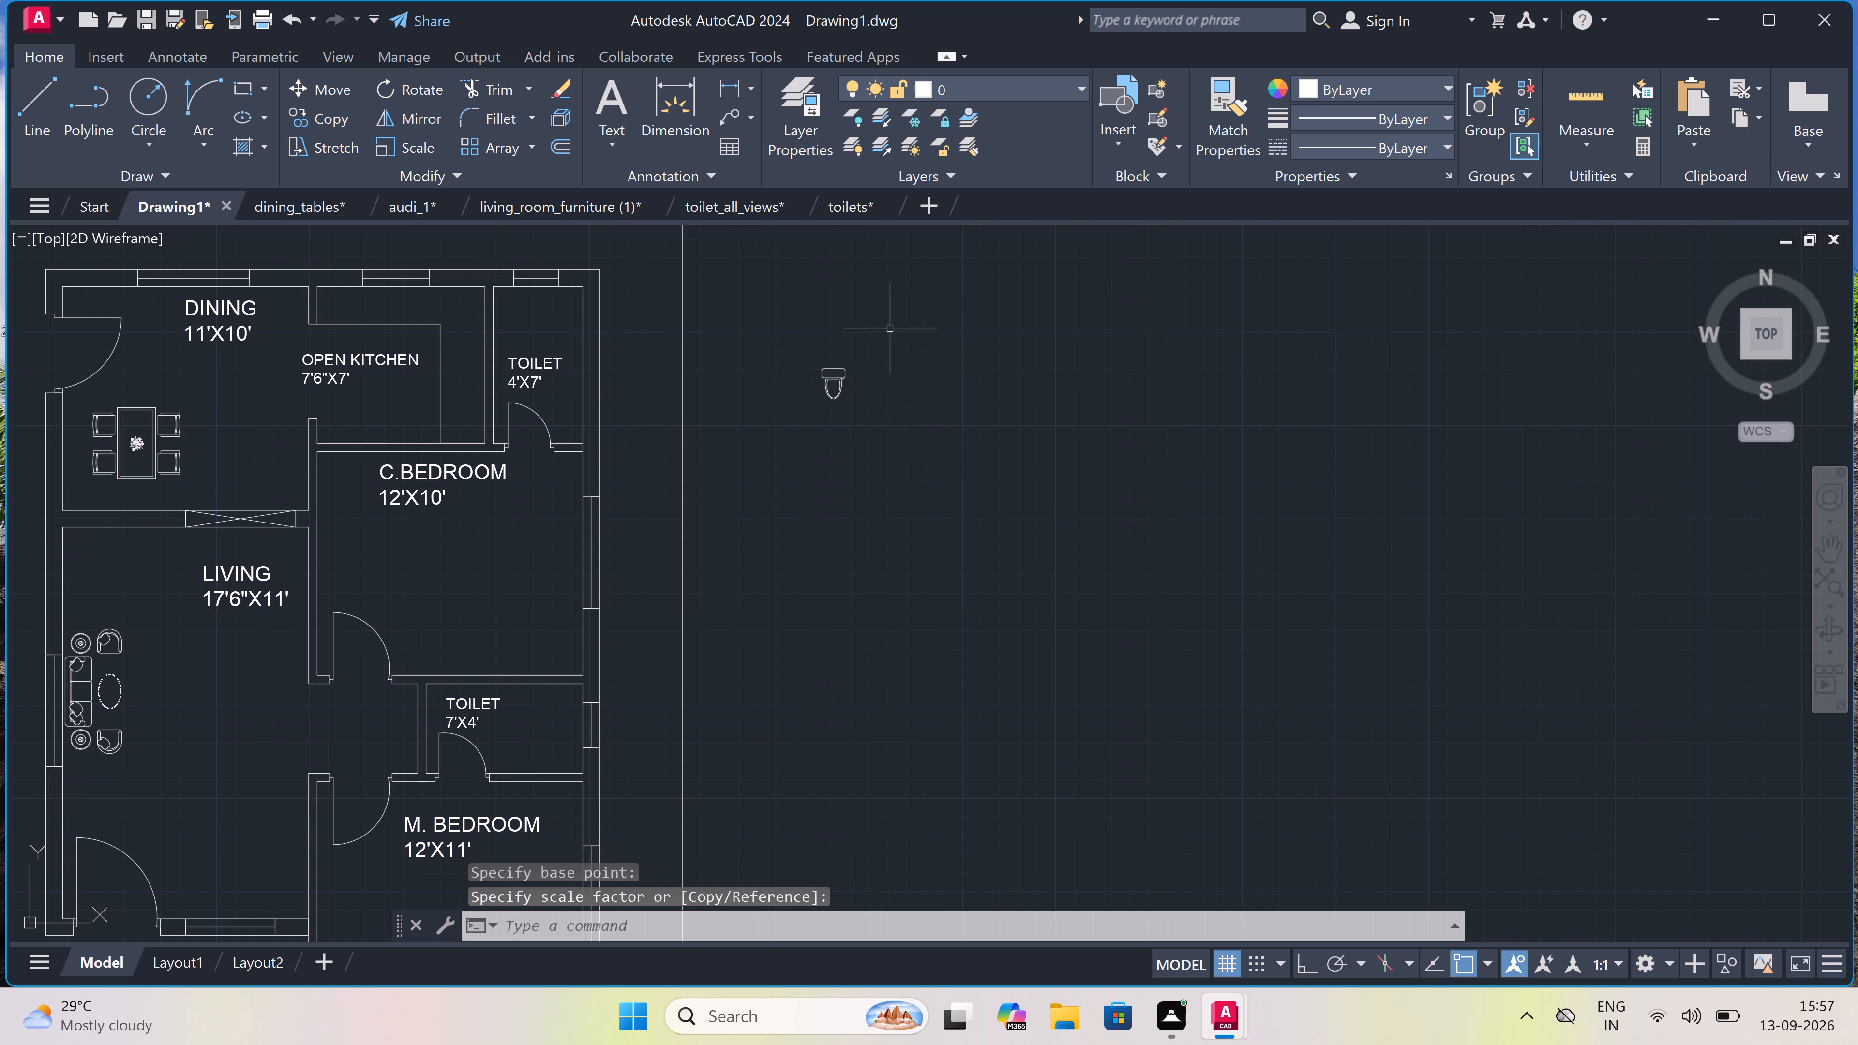
left_click(753, 419)
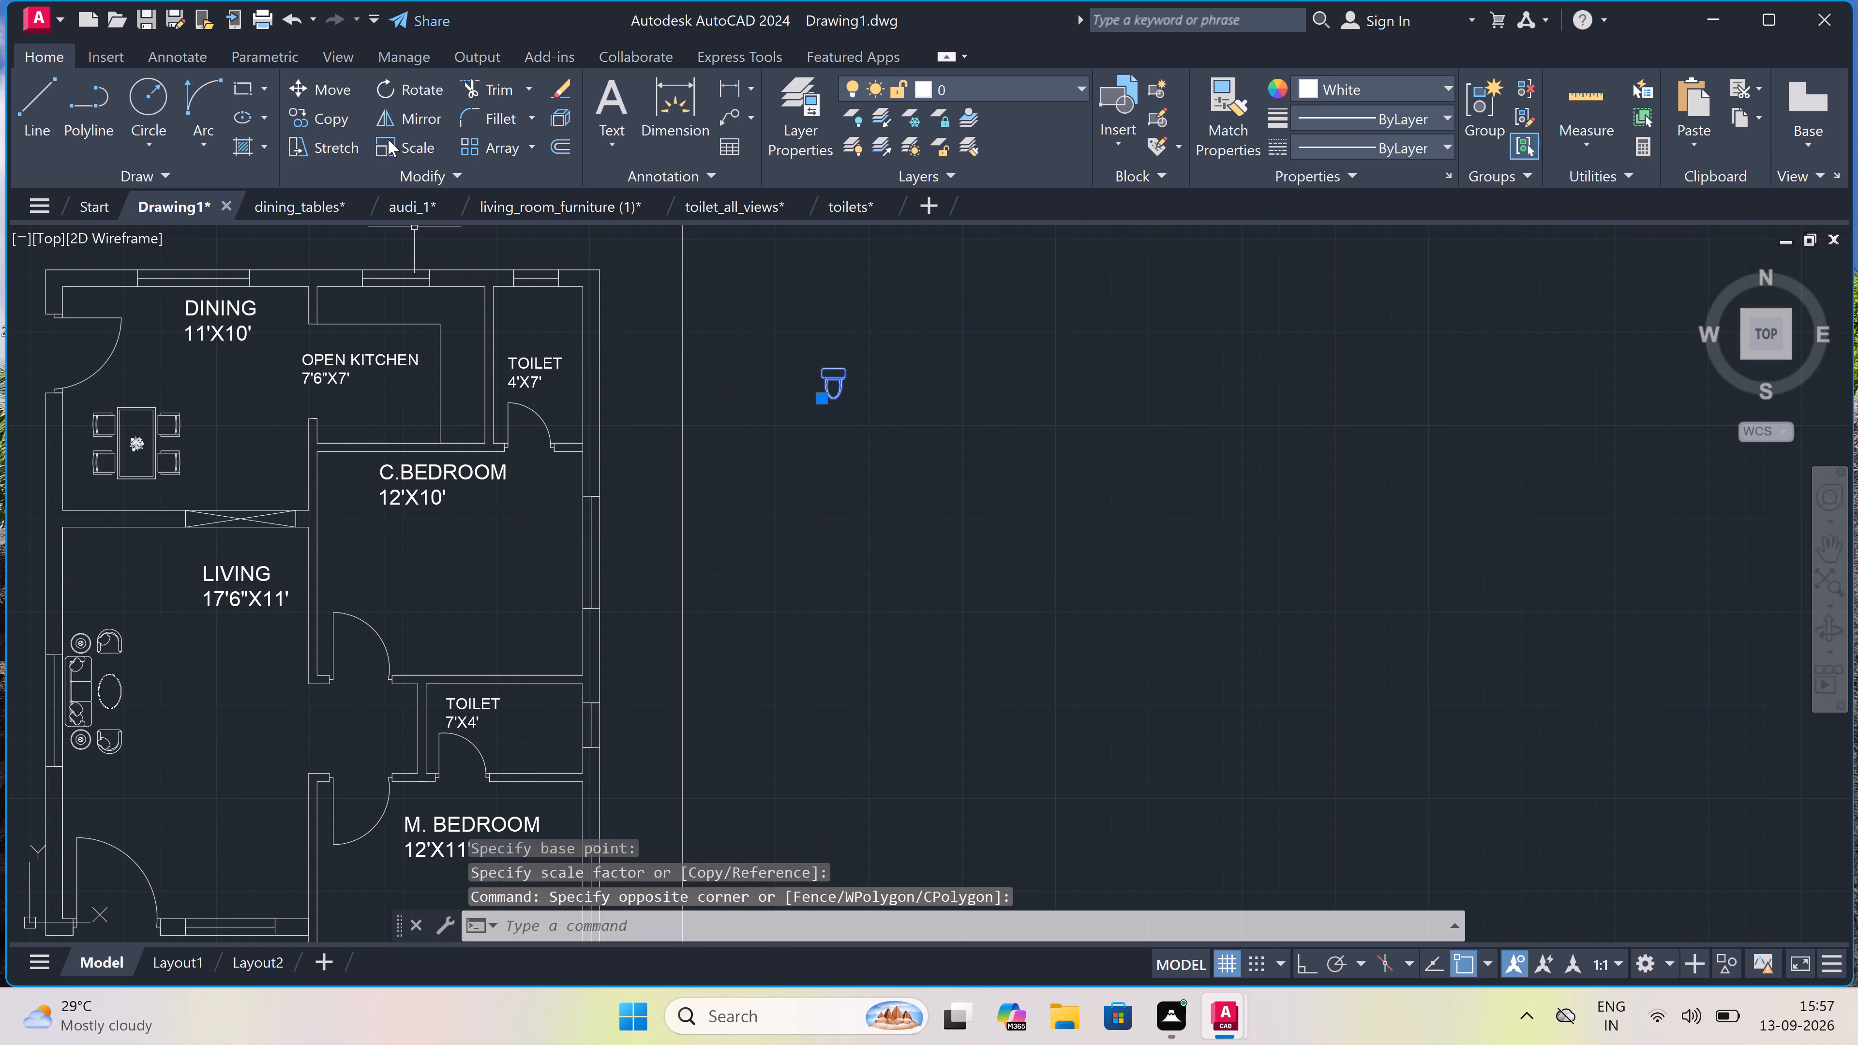
left_click(388, 139)
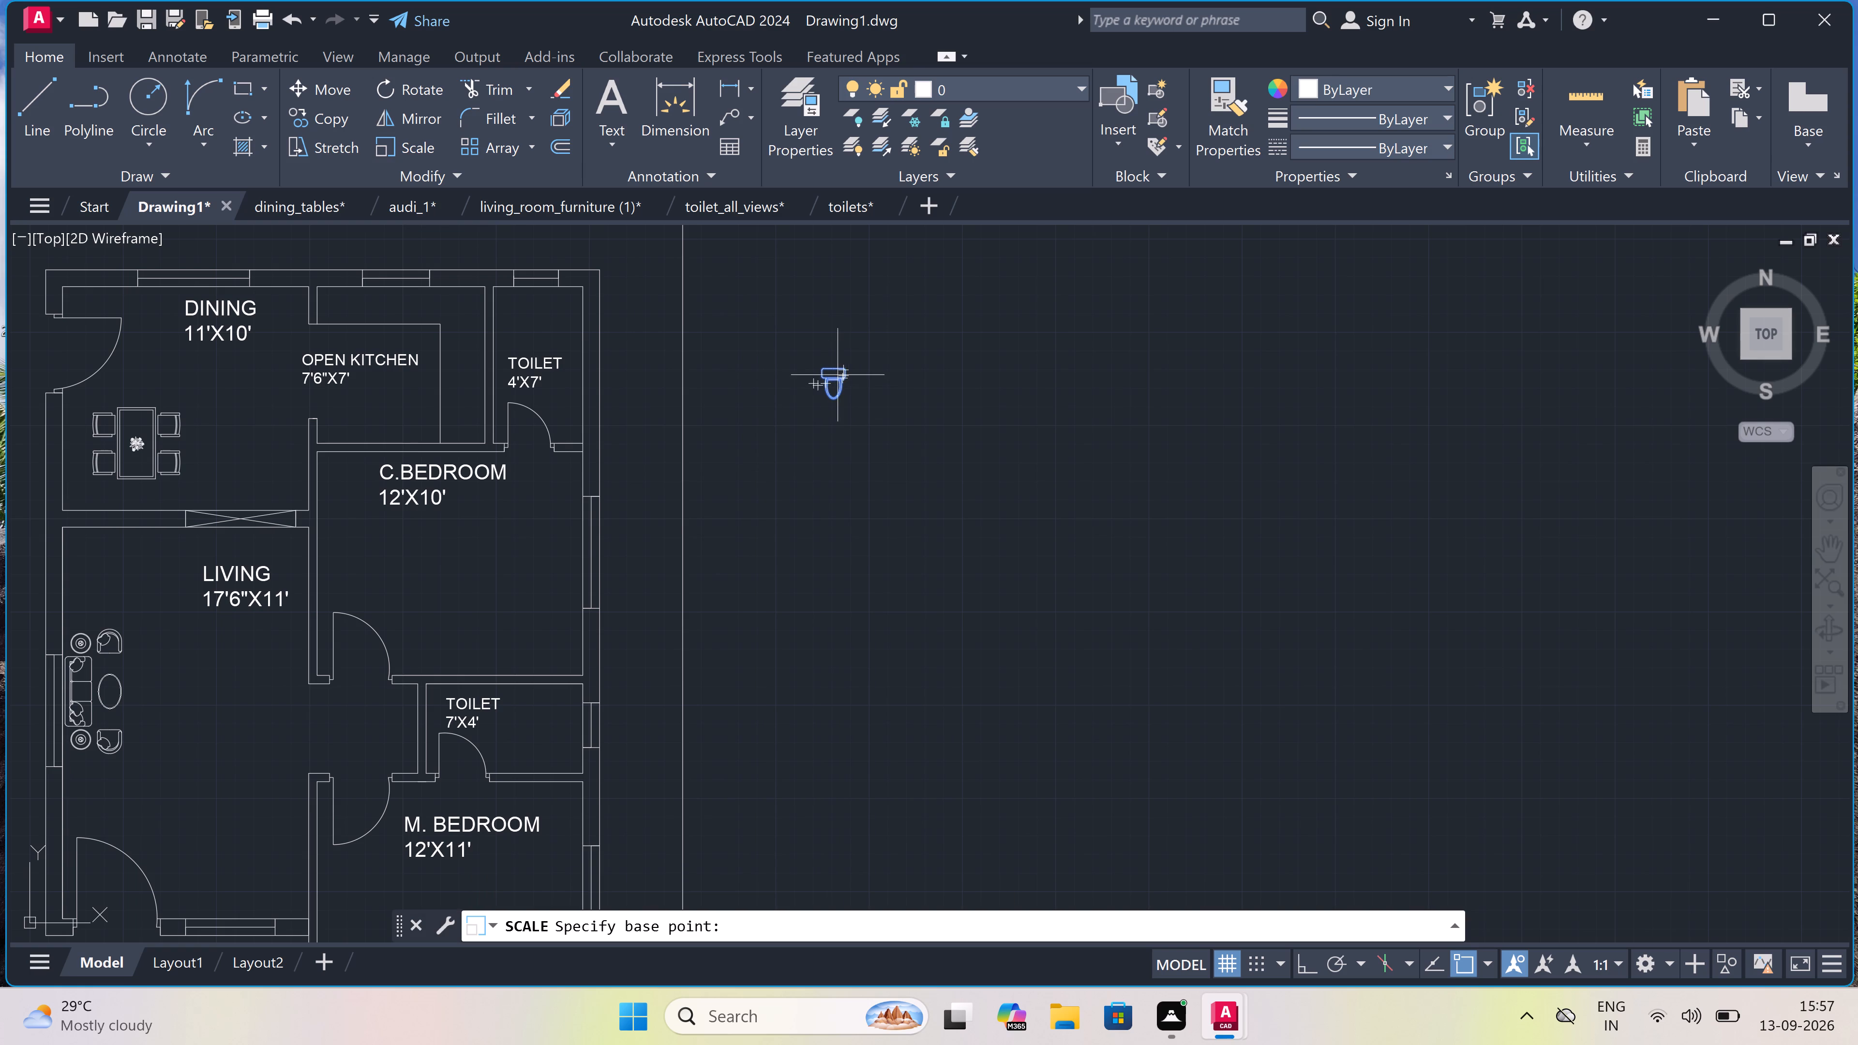
left_click(832, 370)
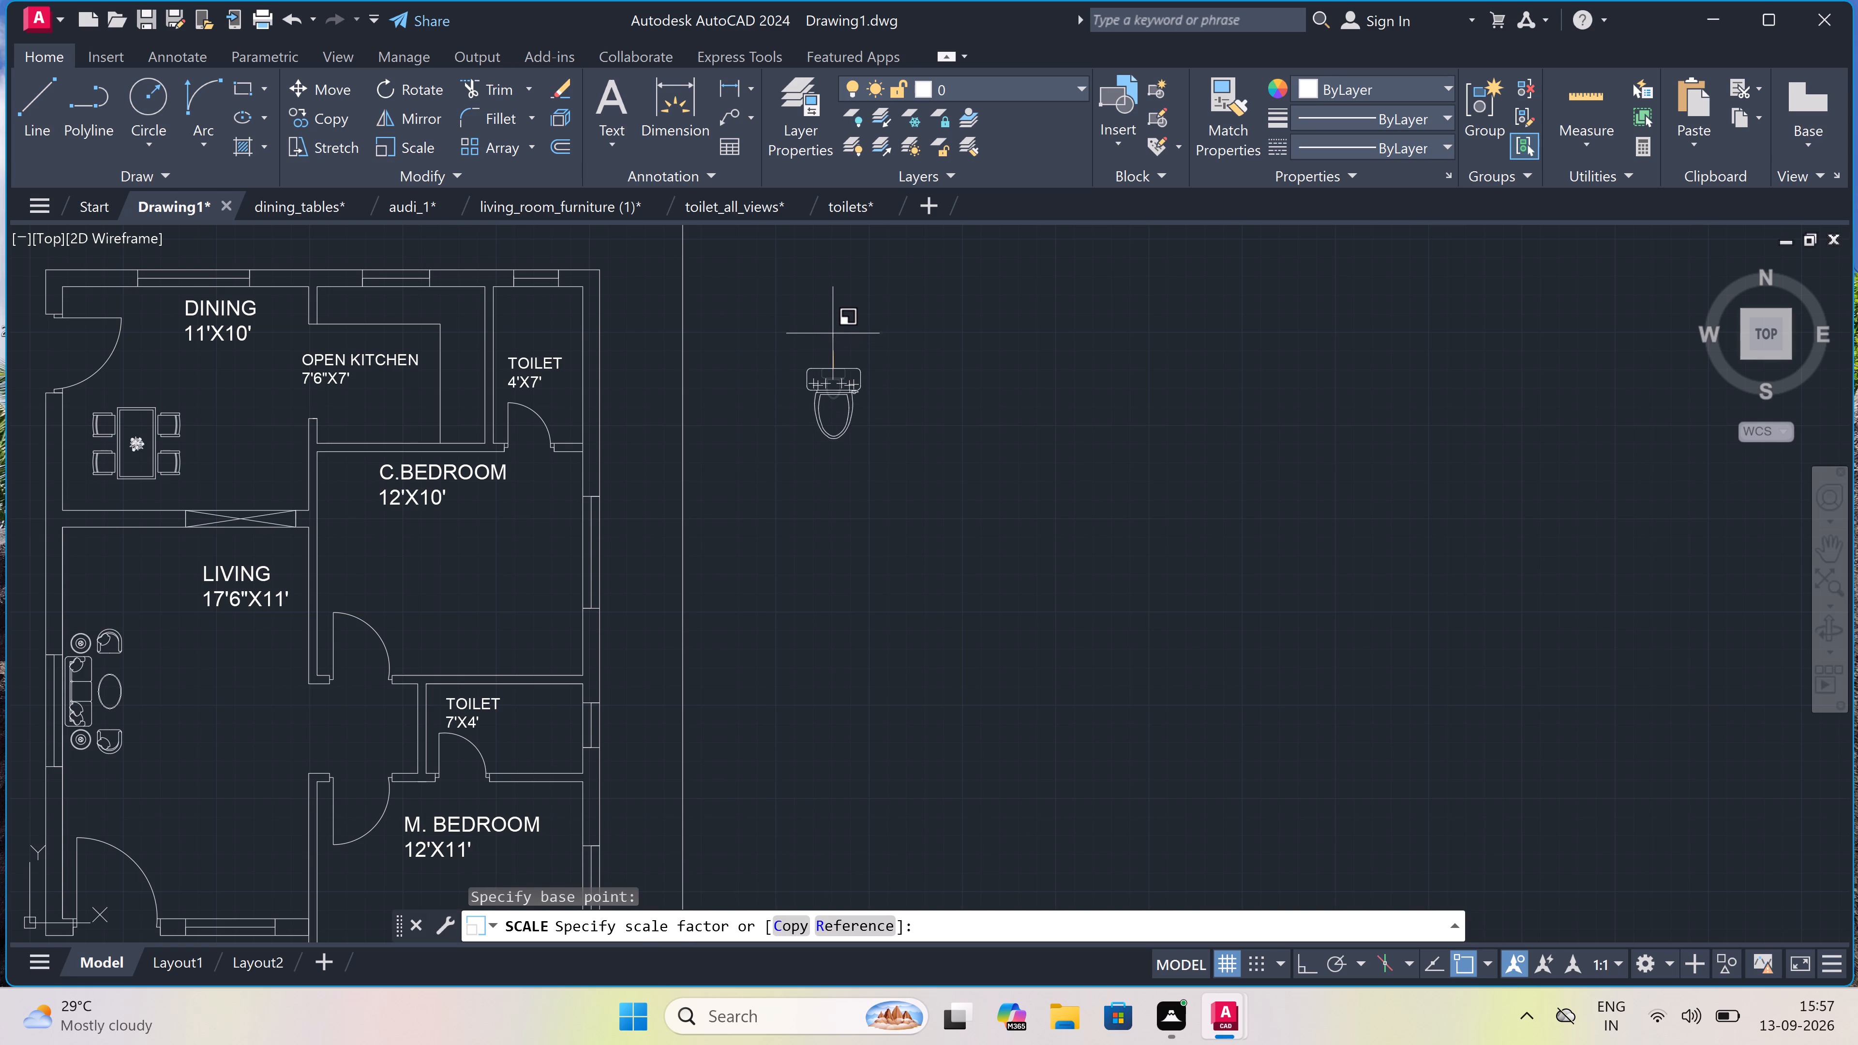
double_click(833, 338)
Copy the toilet into the TOILET 4'X7' room, with the tank's back edge against the inner face of the window wall.
left_click_drag(895, 354, 884, 365)
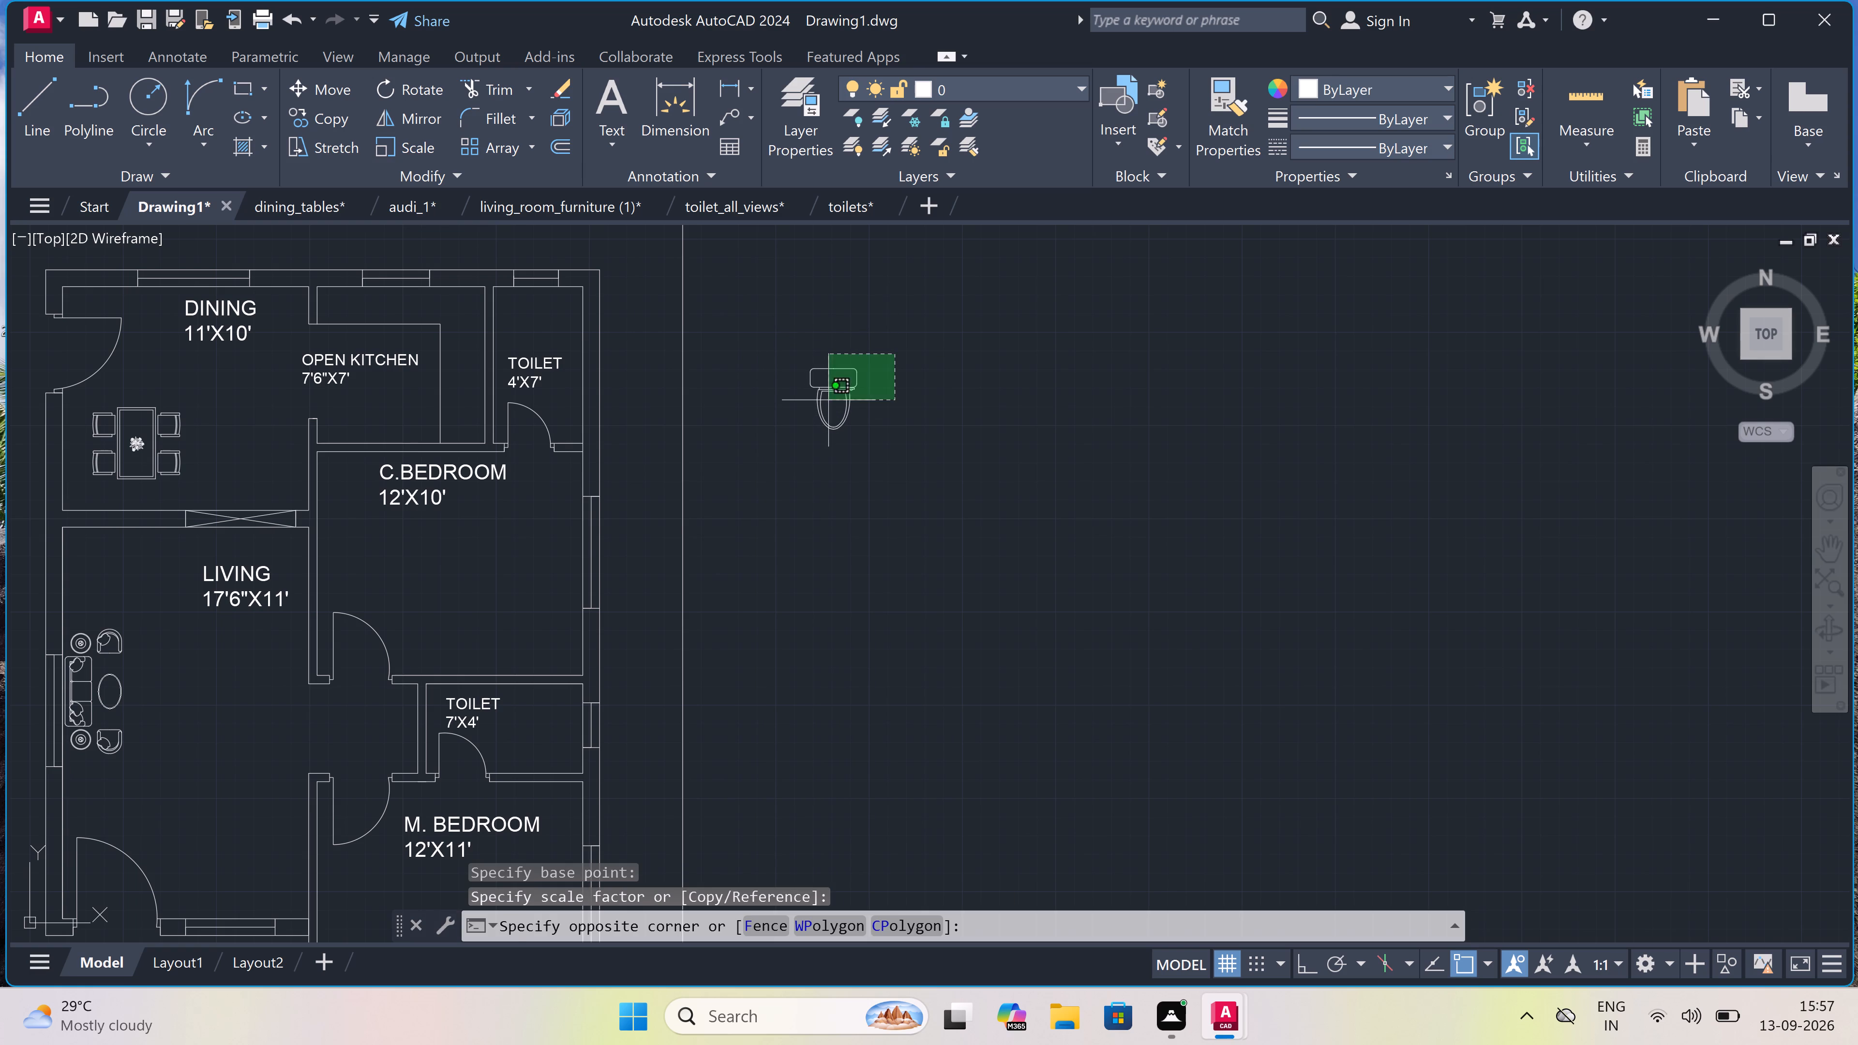
left_click(807, 441)
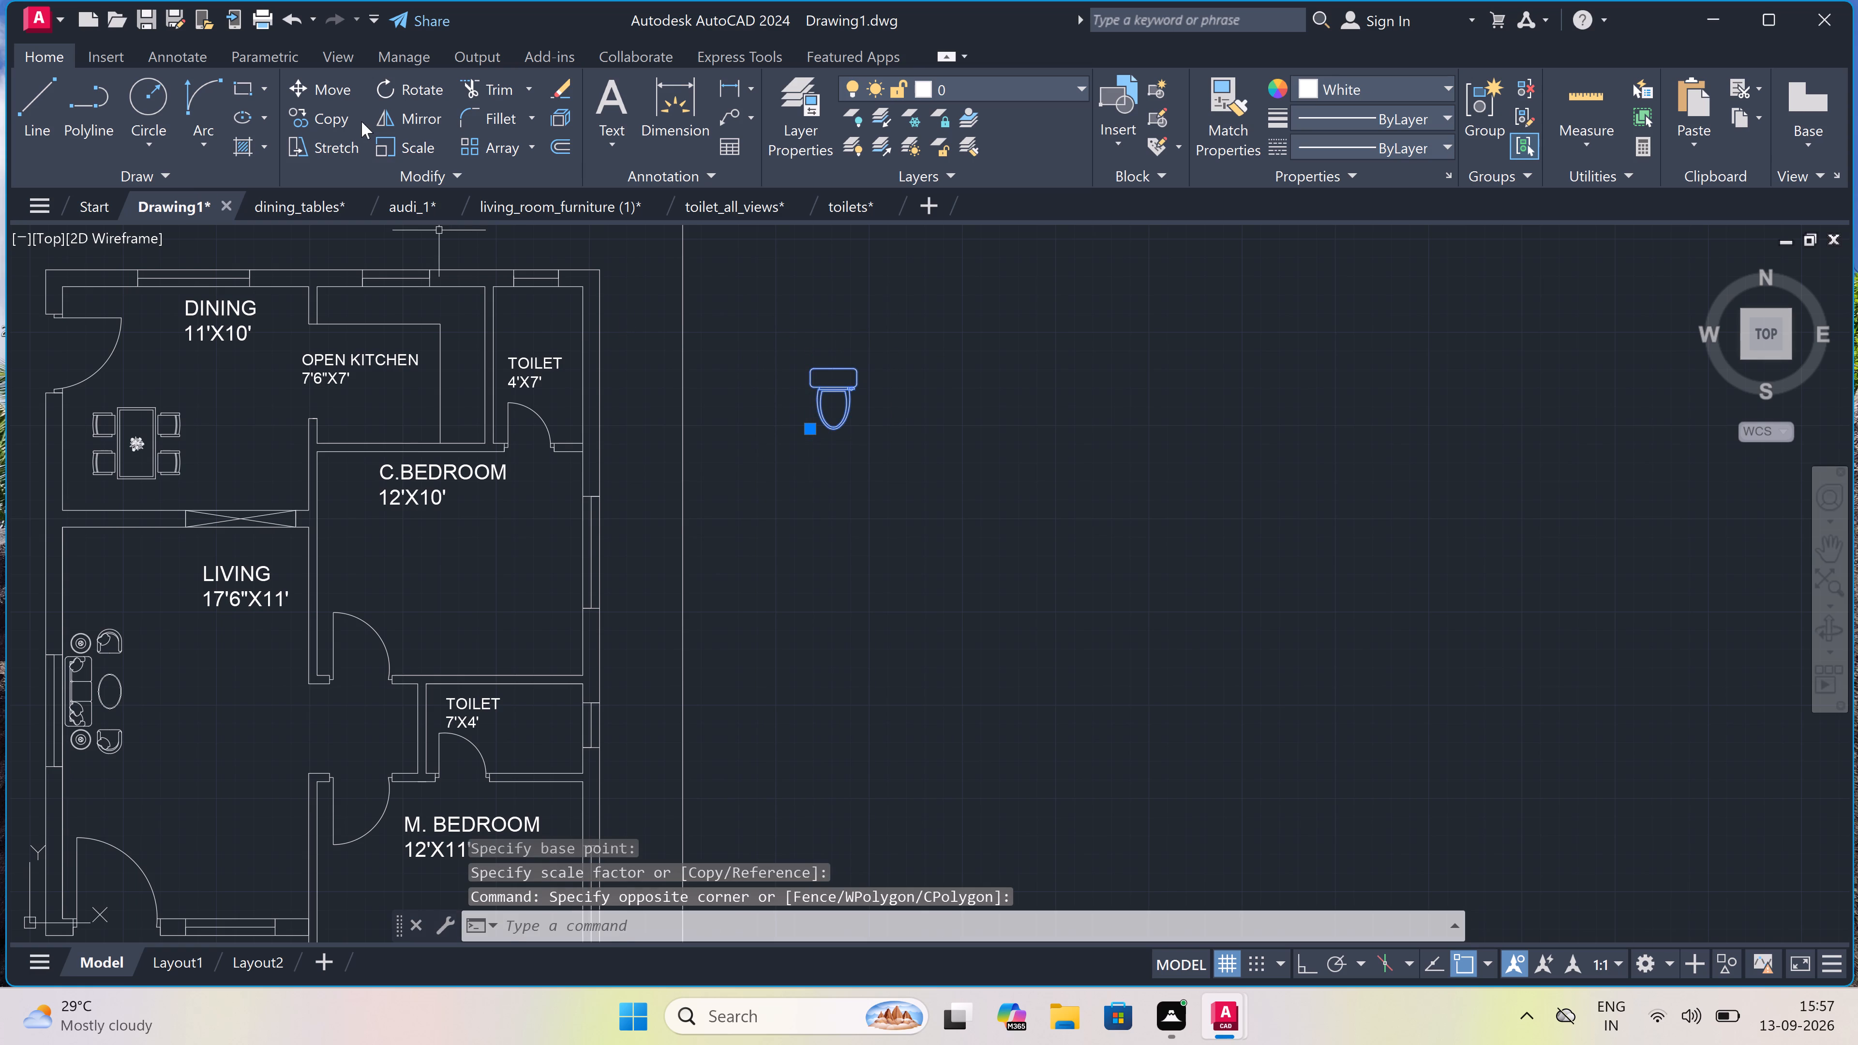
left_click(336, 116)
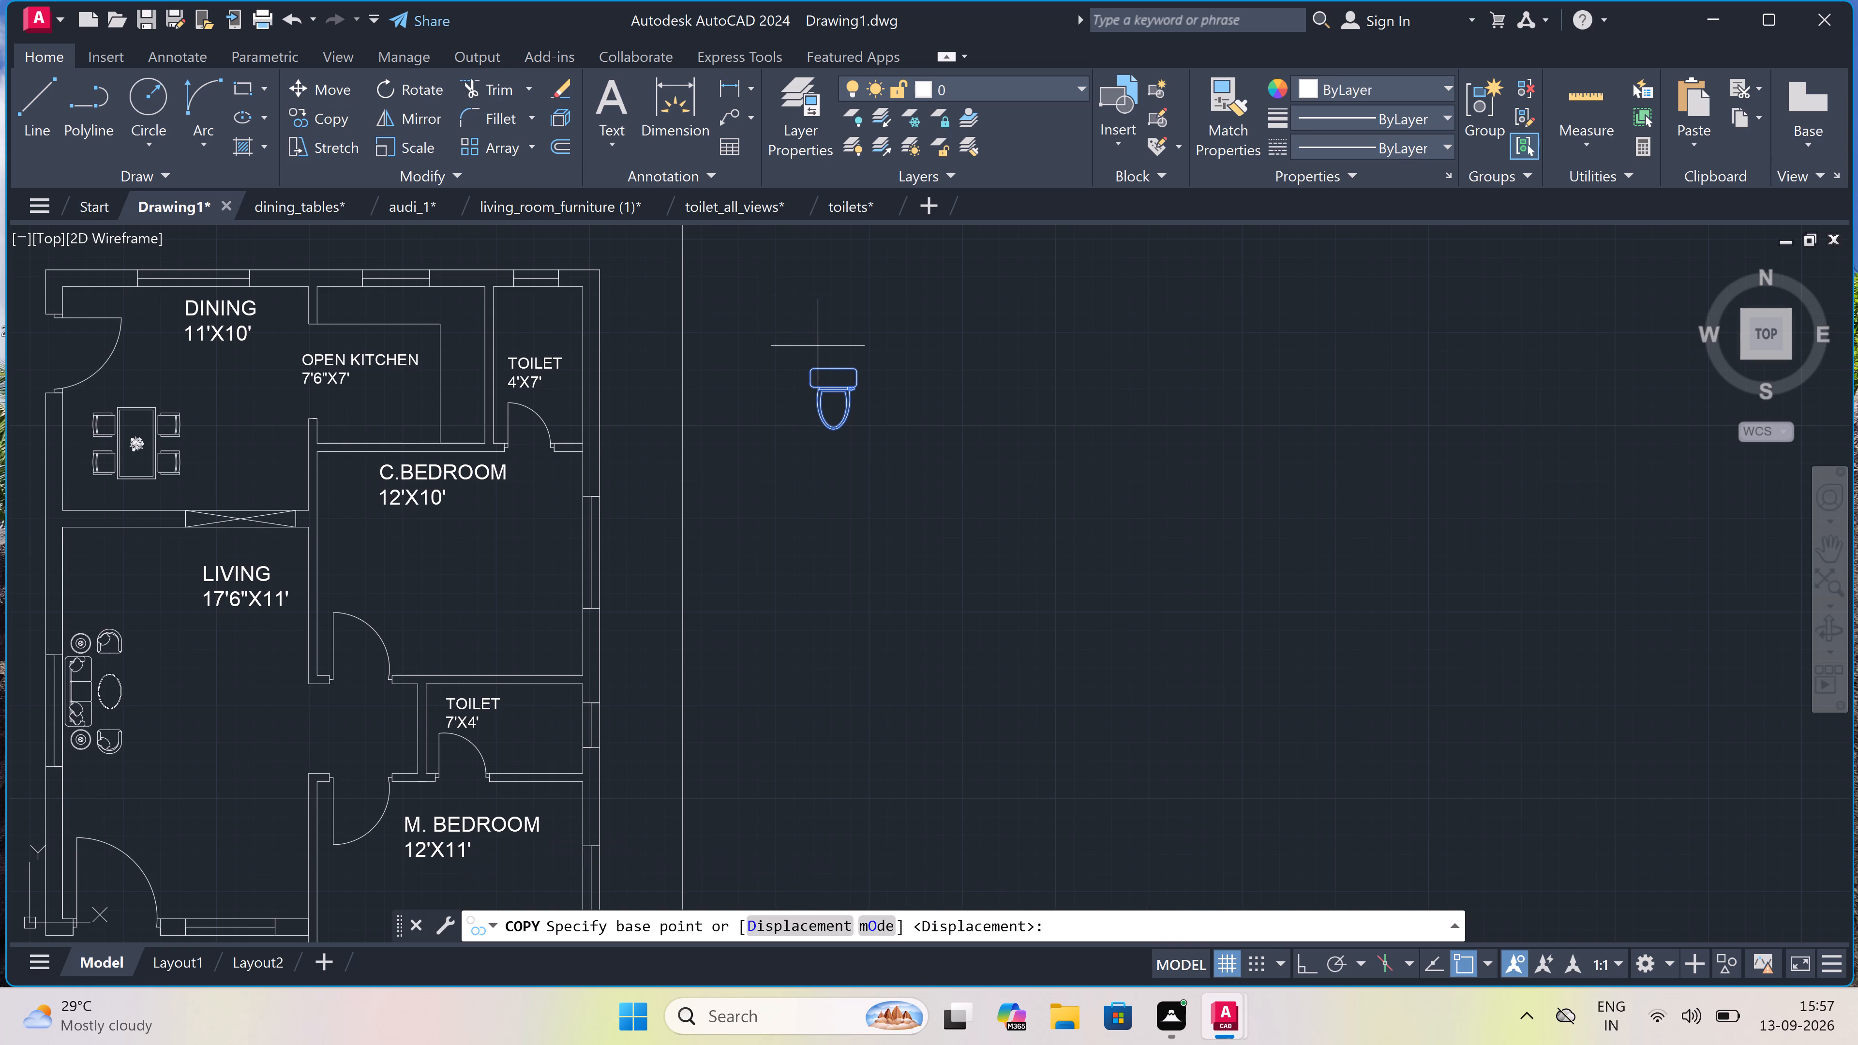
left_click_drag(829, 367, 829, 356)
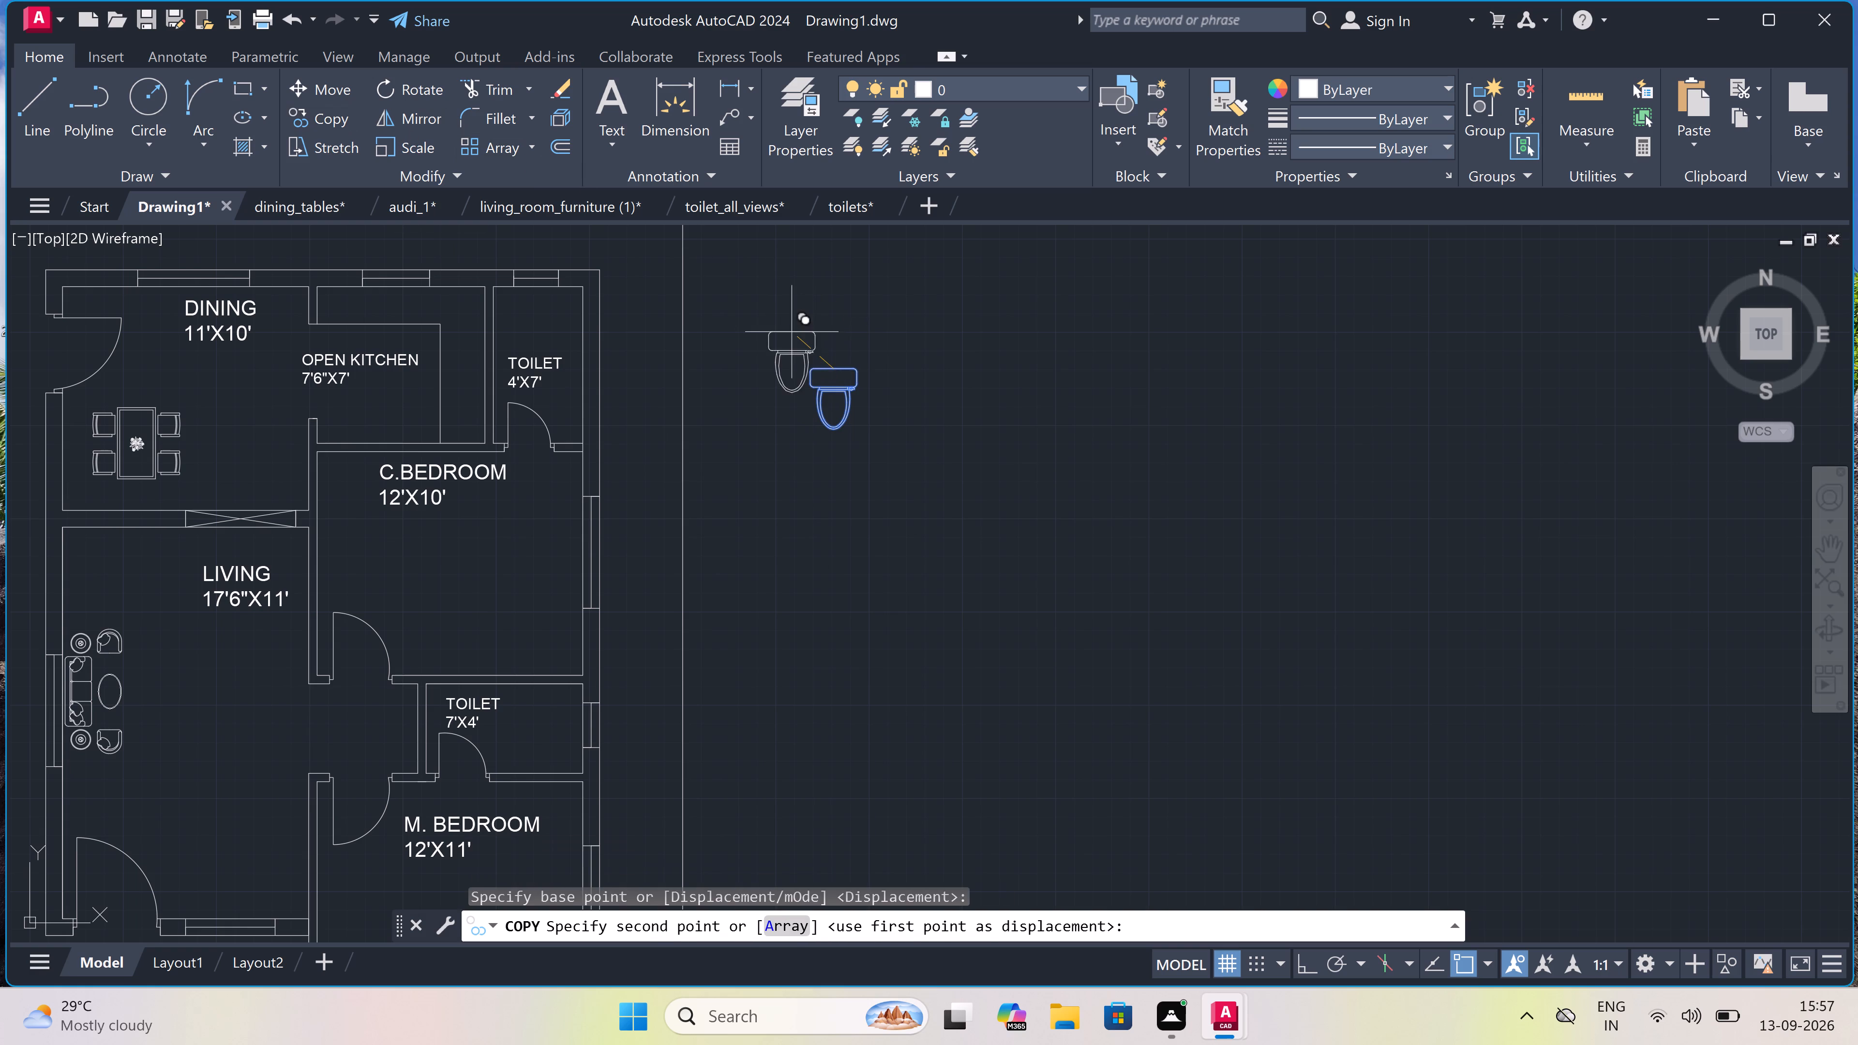
scroll(282, 281, "up", 4)
scroll(880, 318, "down", 2)
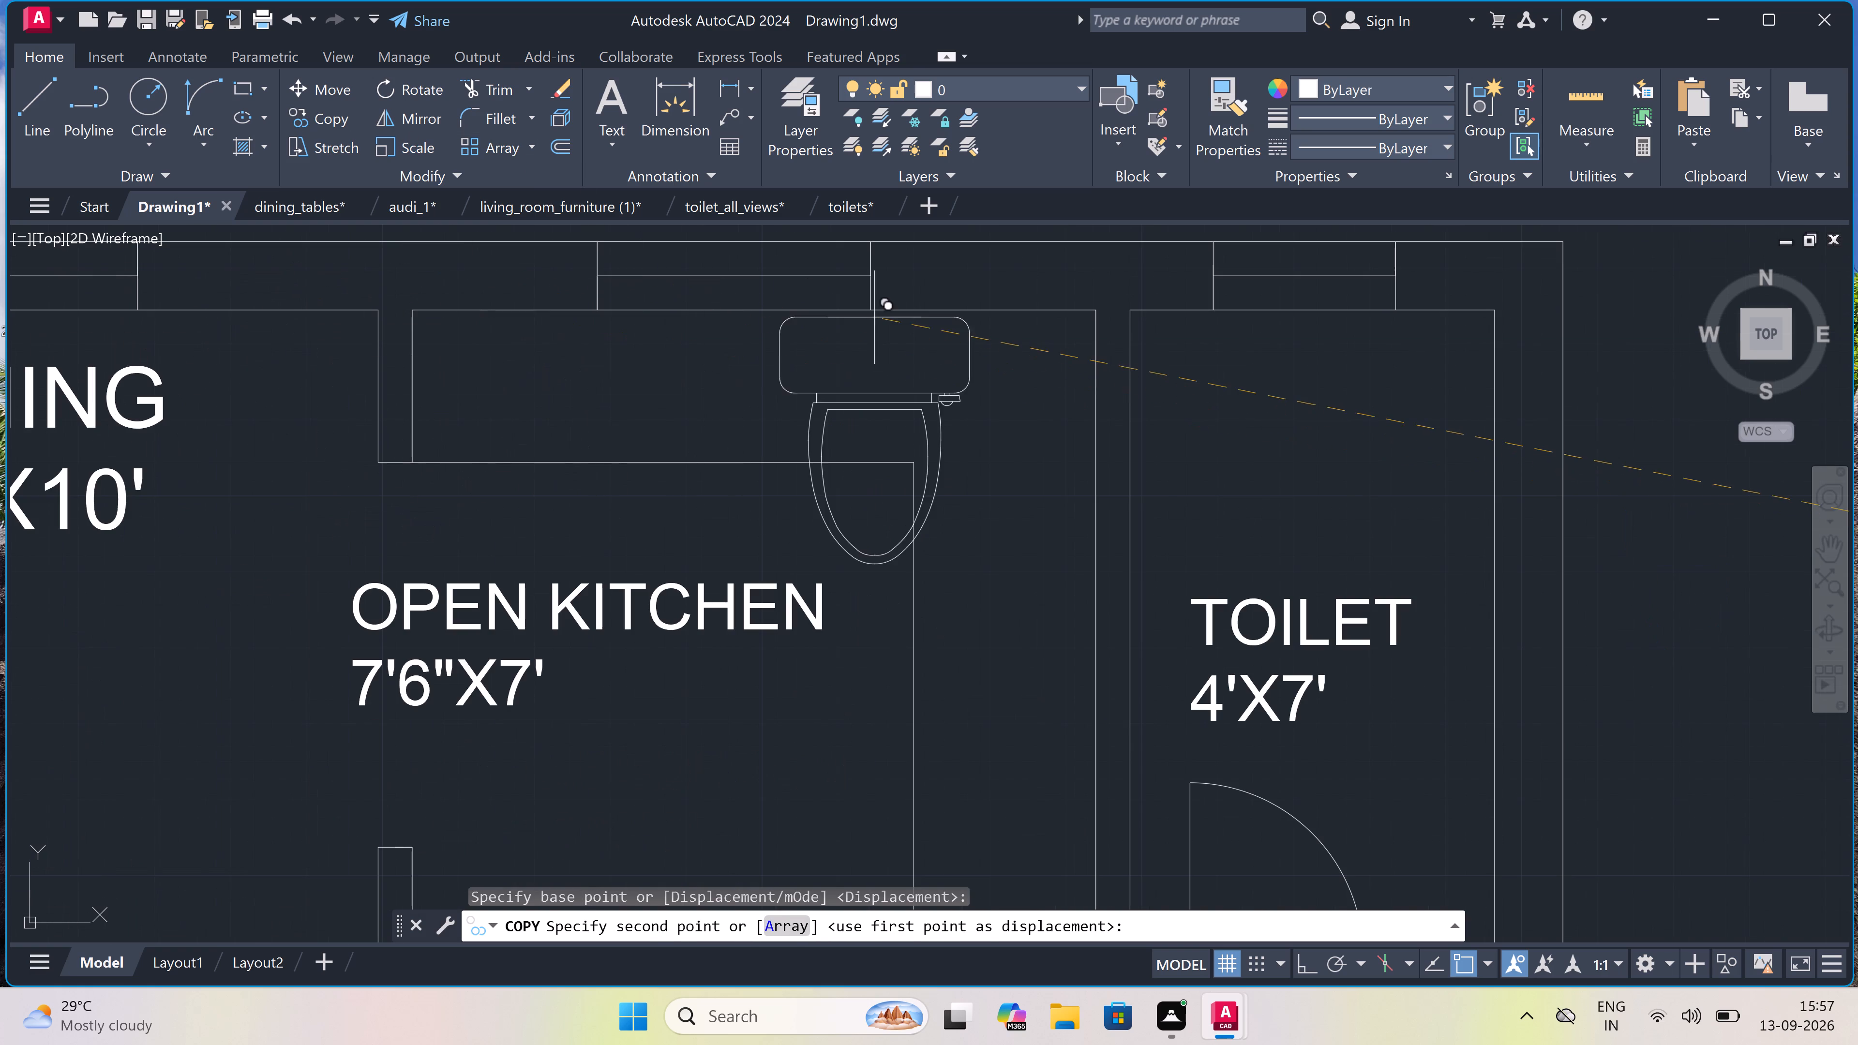
scroll(1030, 311, "up", 2)
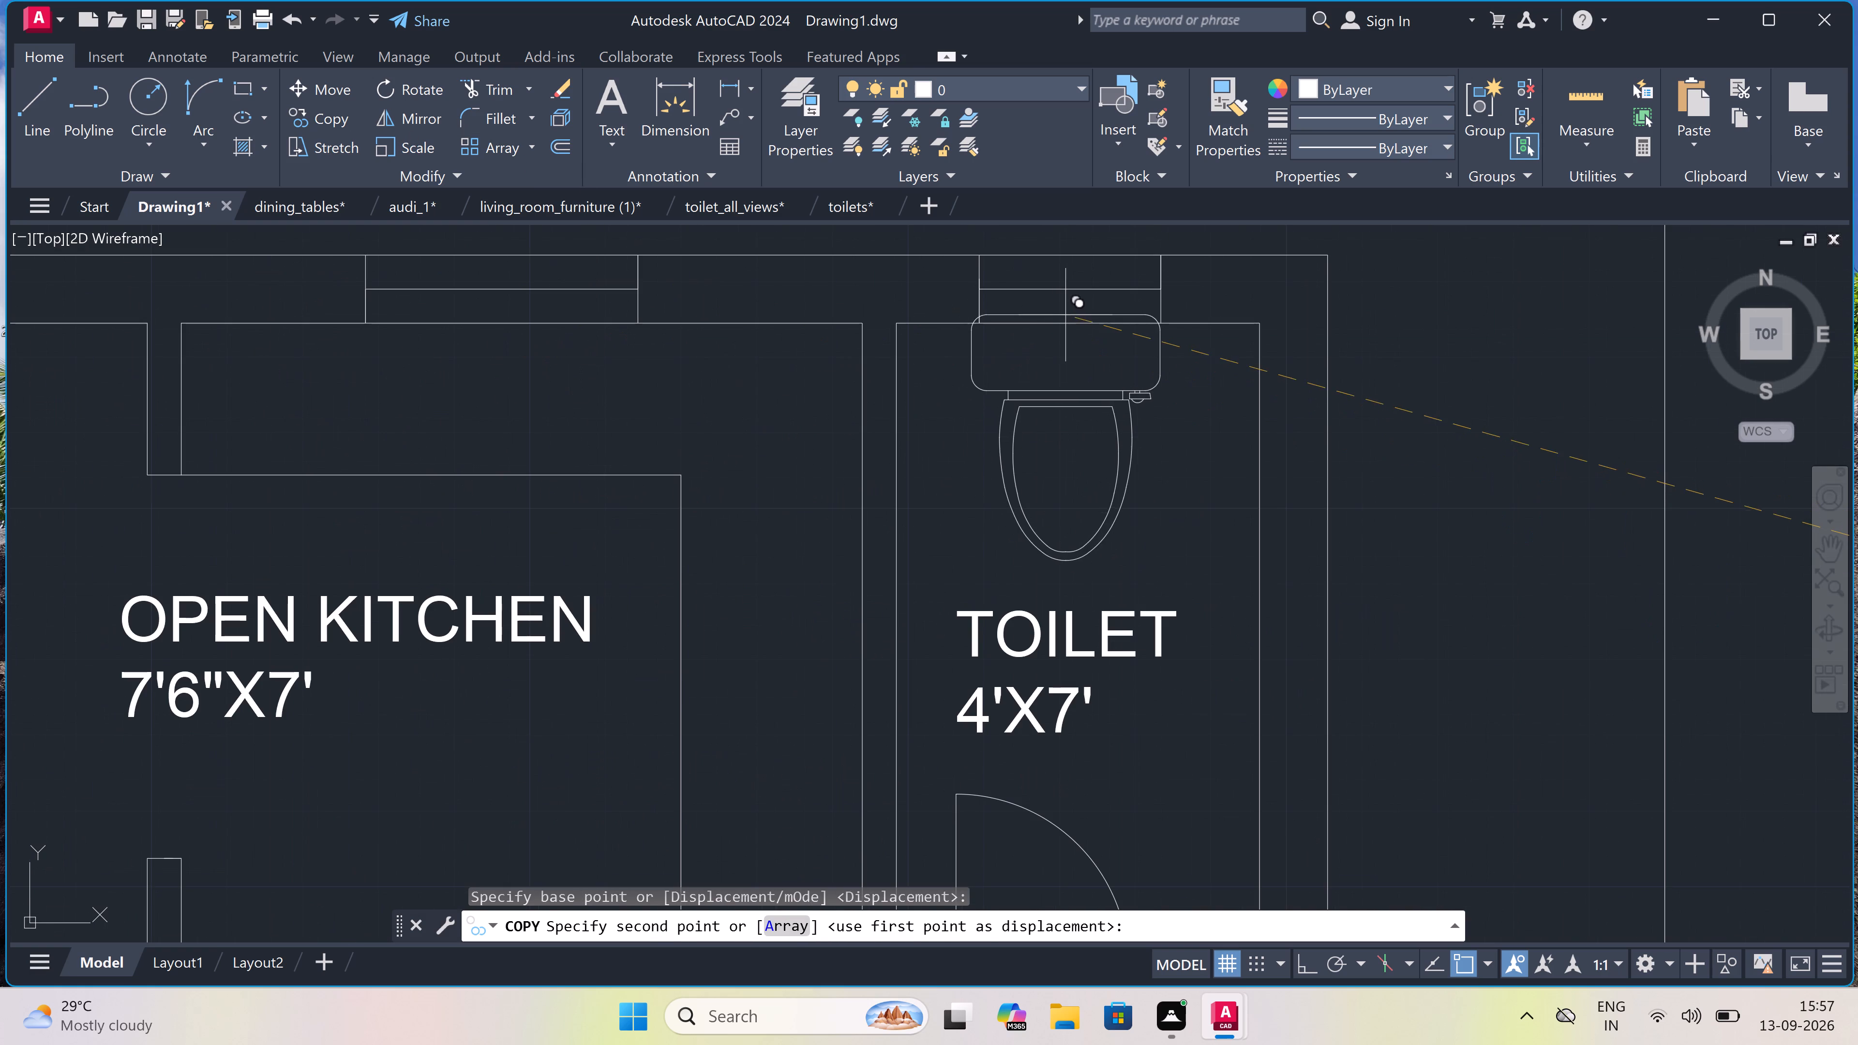
left_click(1074, 320)
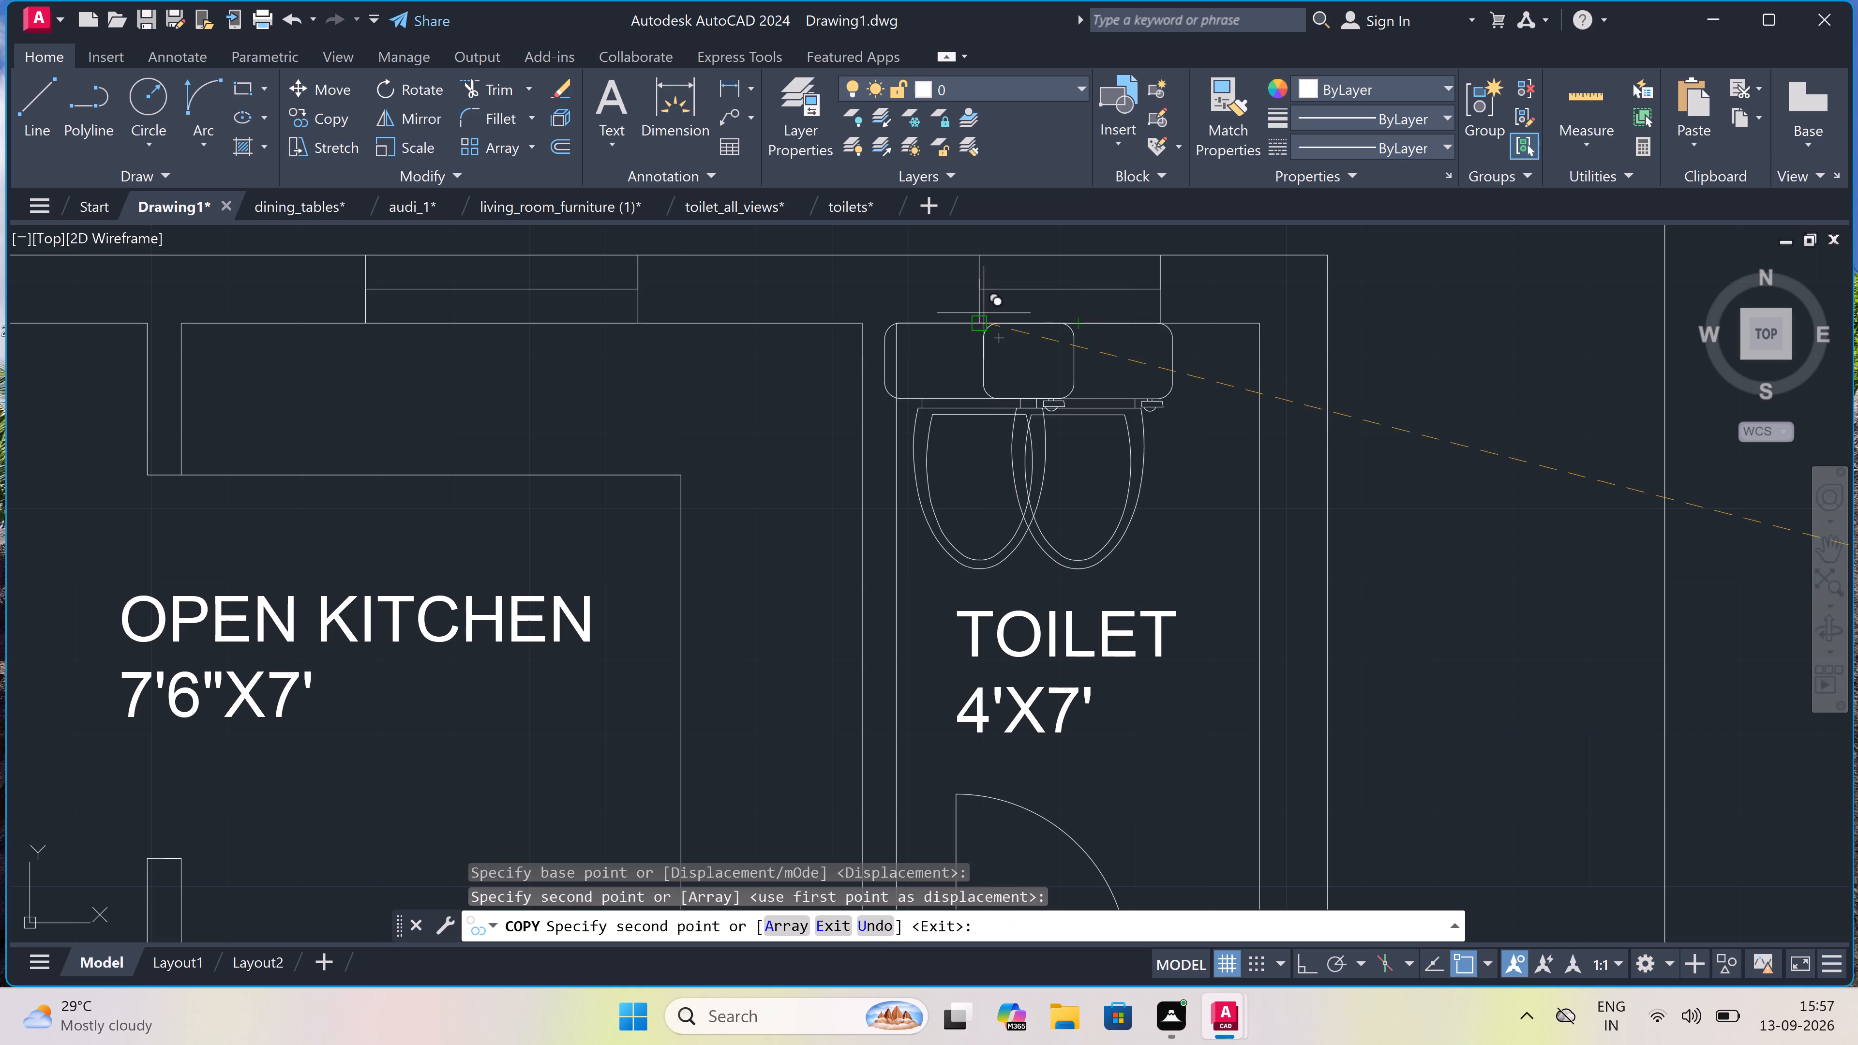
scroll(977, 309, "down", 4)
key("Escape")
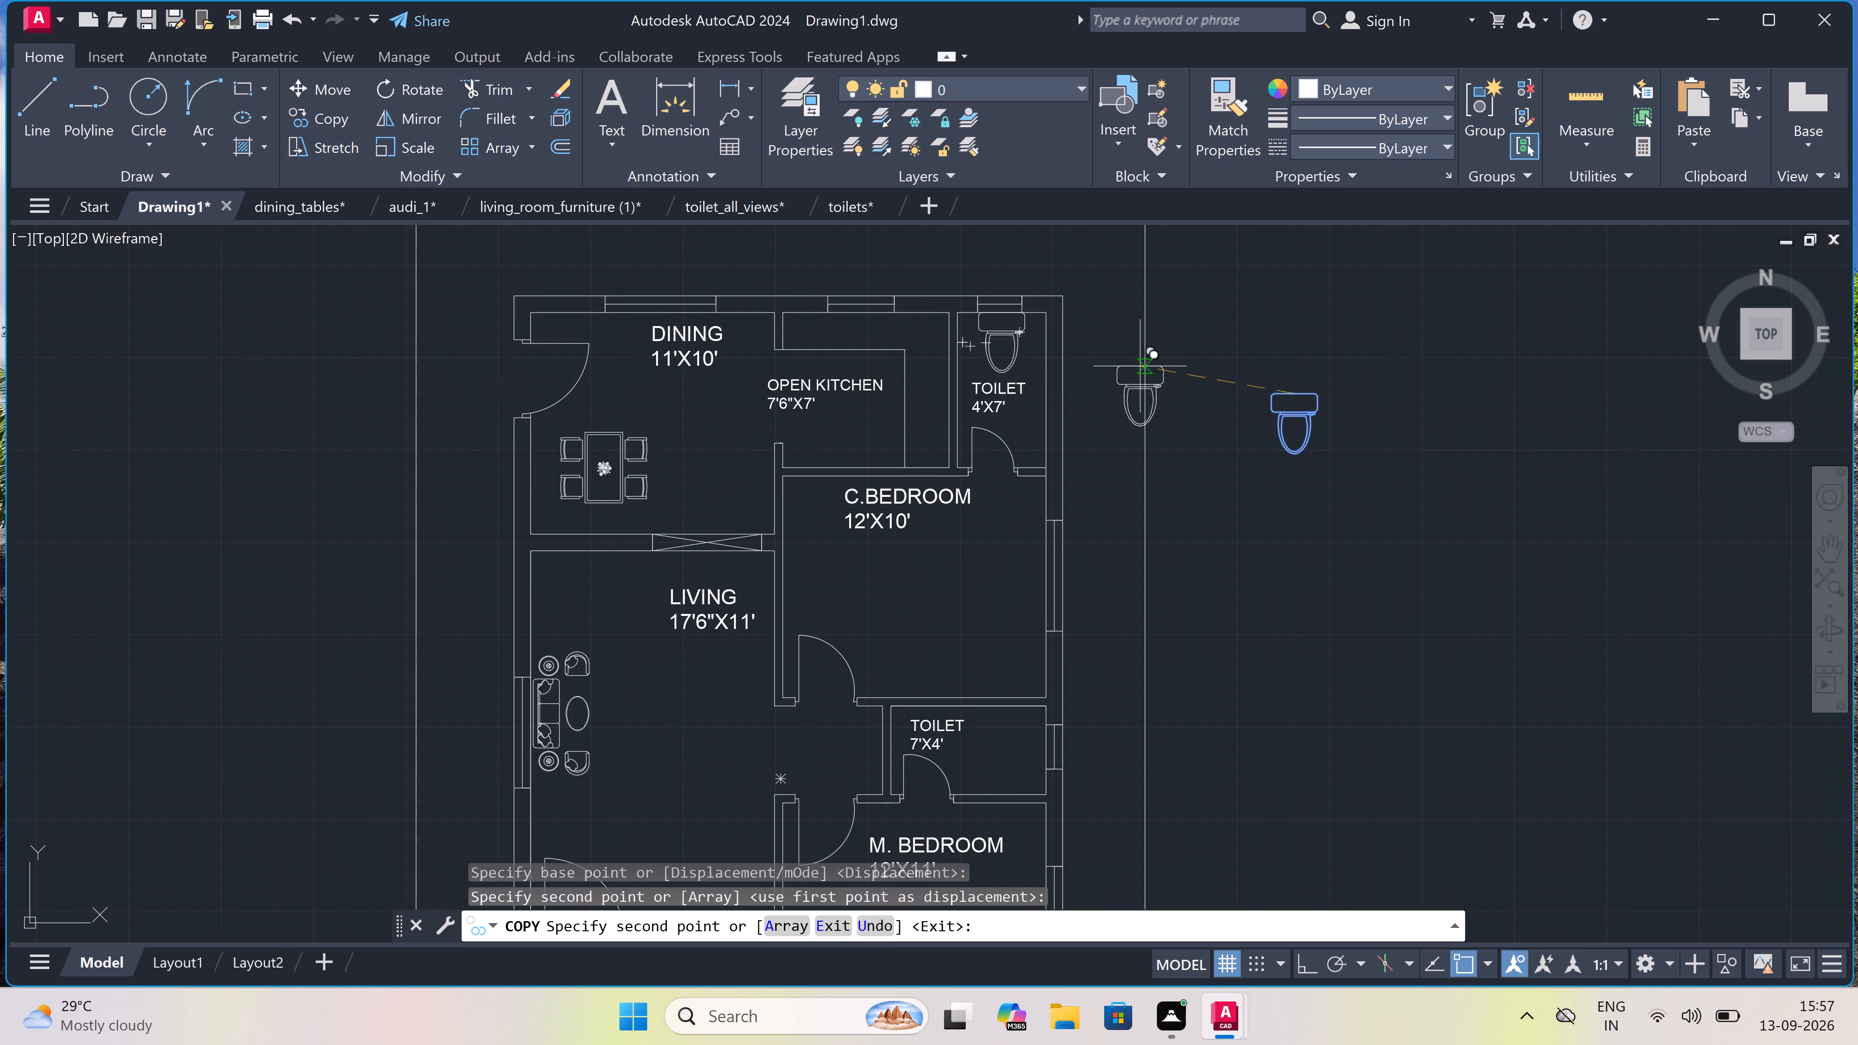
Rotate the original toilet outside the plan 90° clockwise with ortho on, so its bowl points toward the plan.
left_click_drag(1383, 343, 1376, 352)
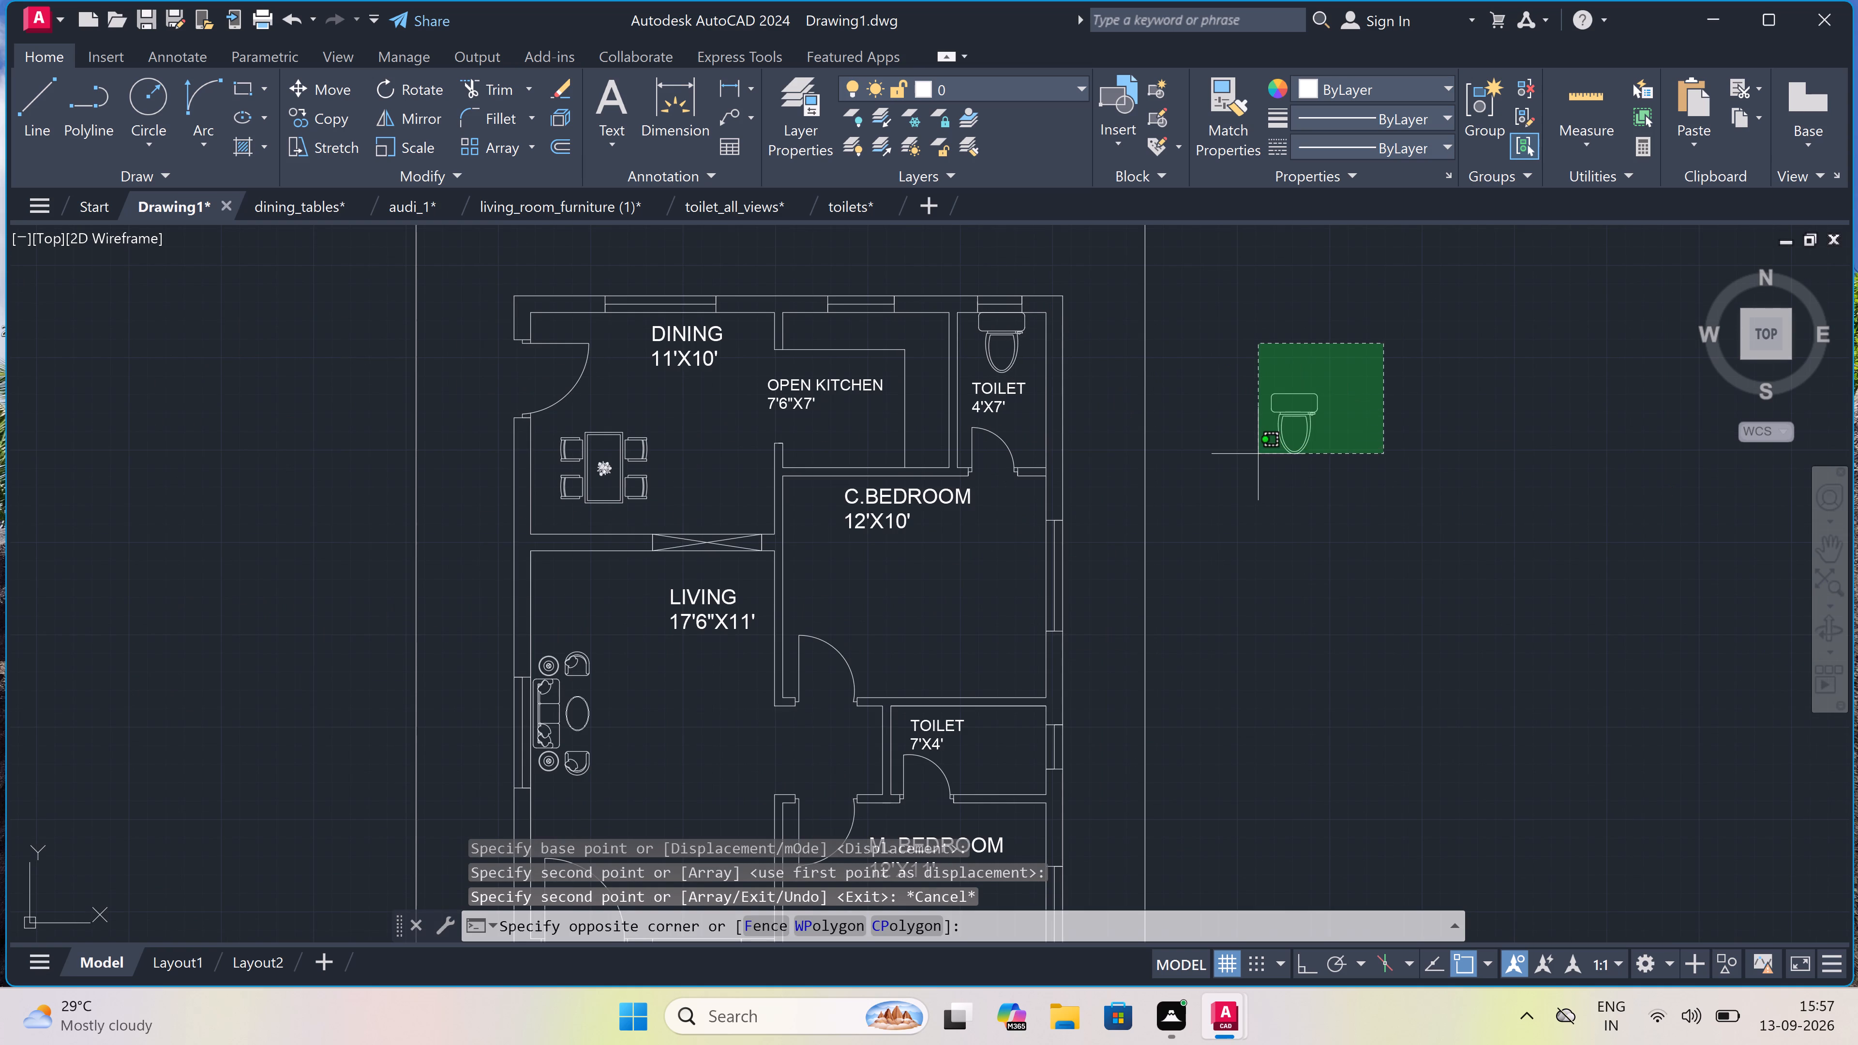
left_click(1249, 465)
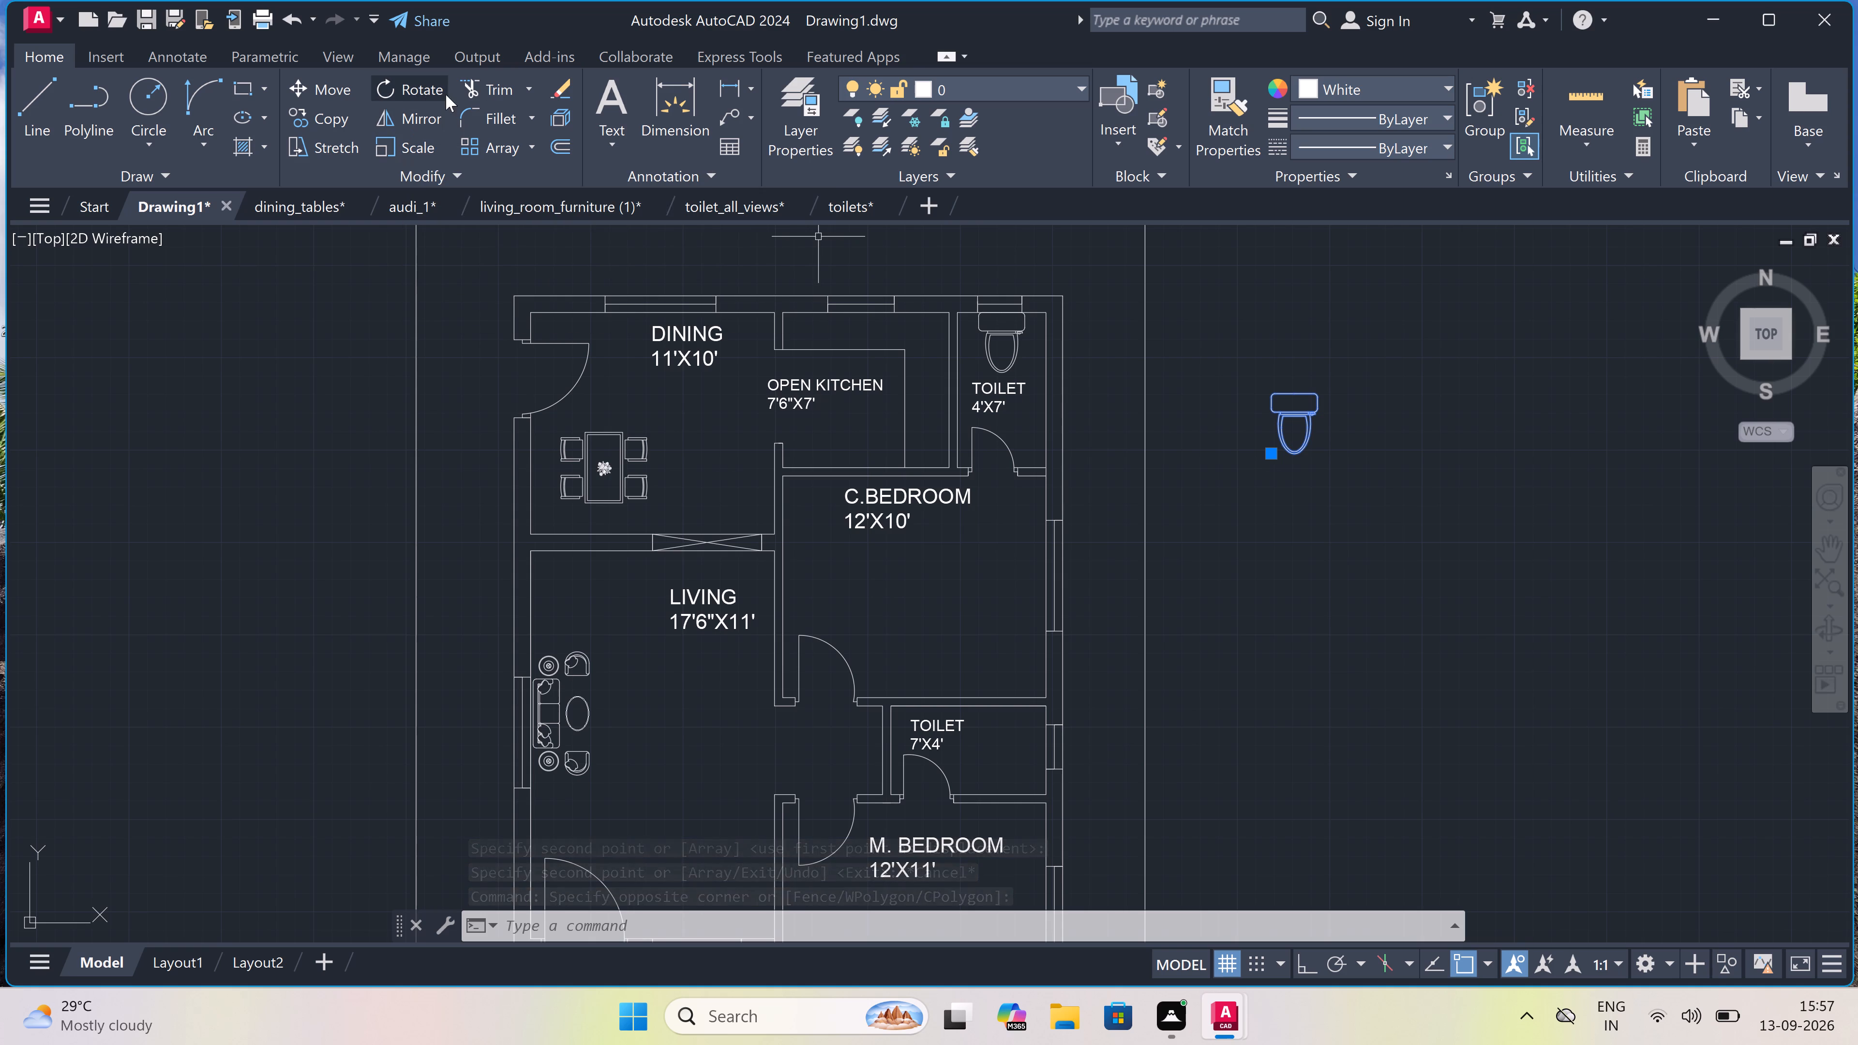
left_click(416, 86)
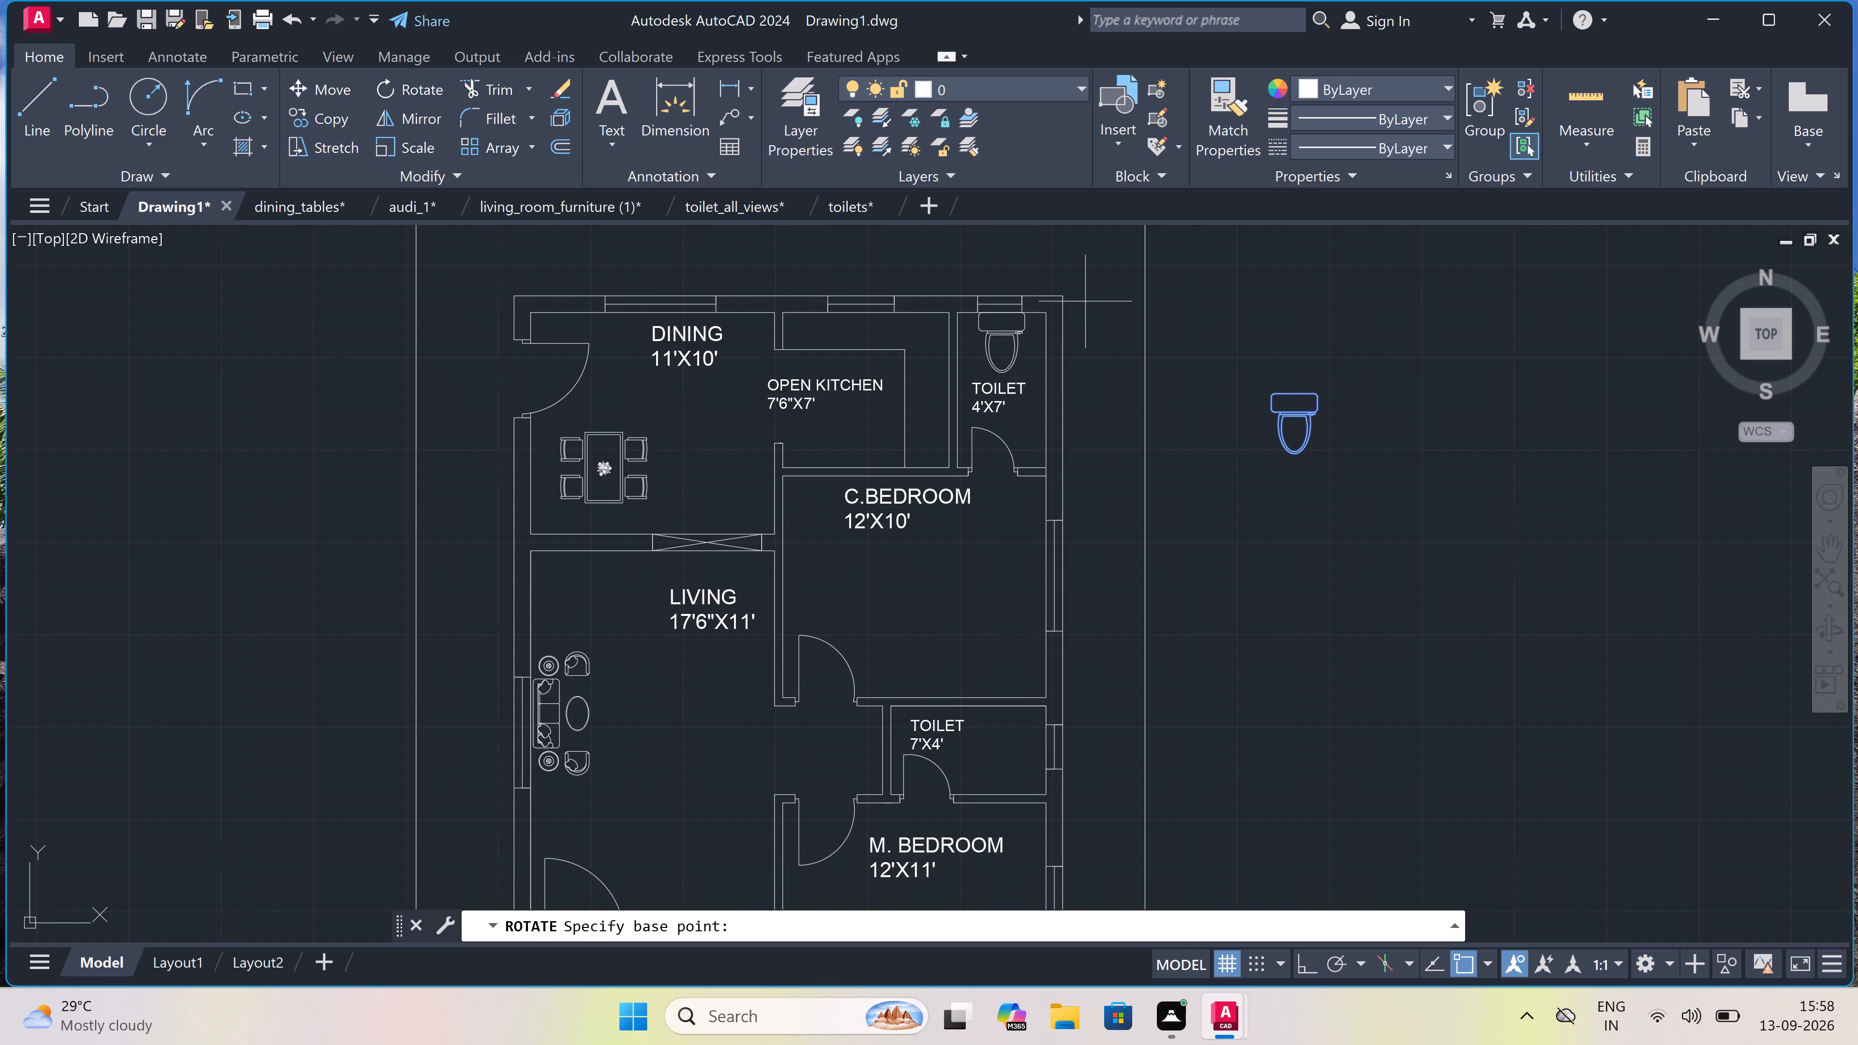
scroll(1184, 368, "down", 2)
scroll(1231, 381, "up", 2)
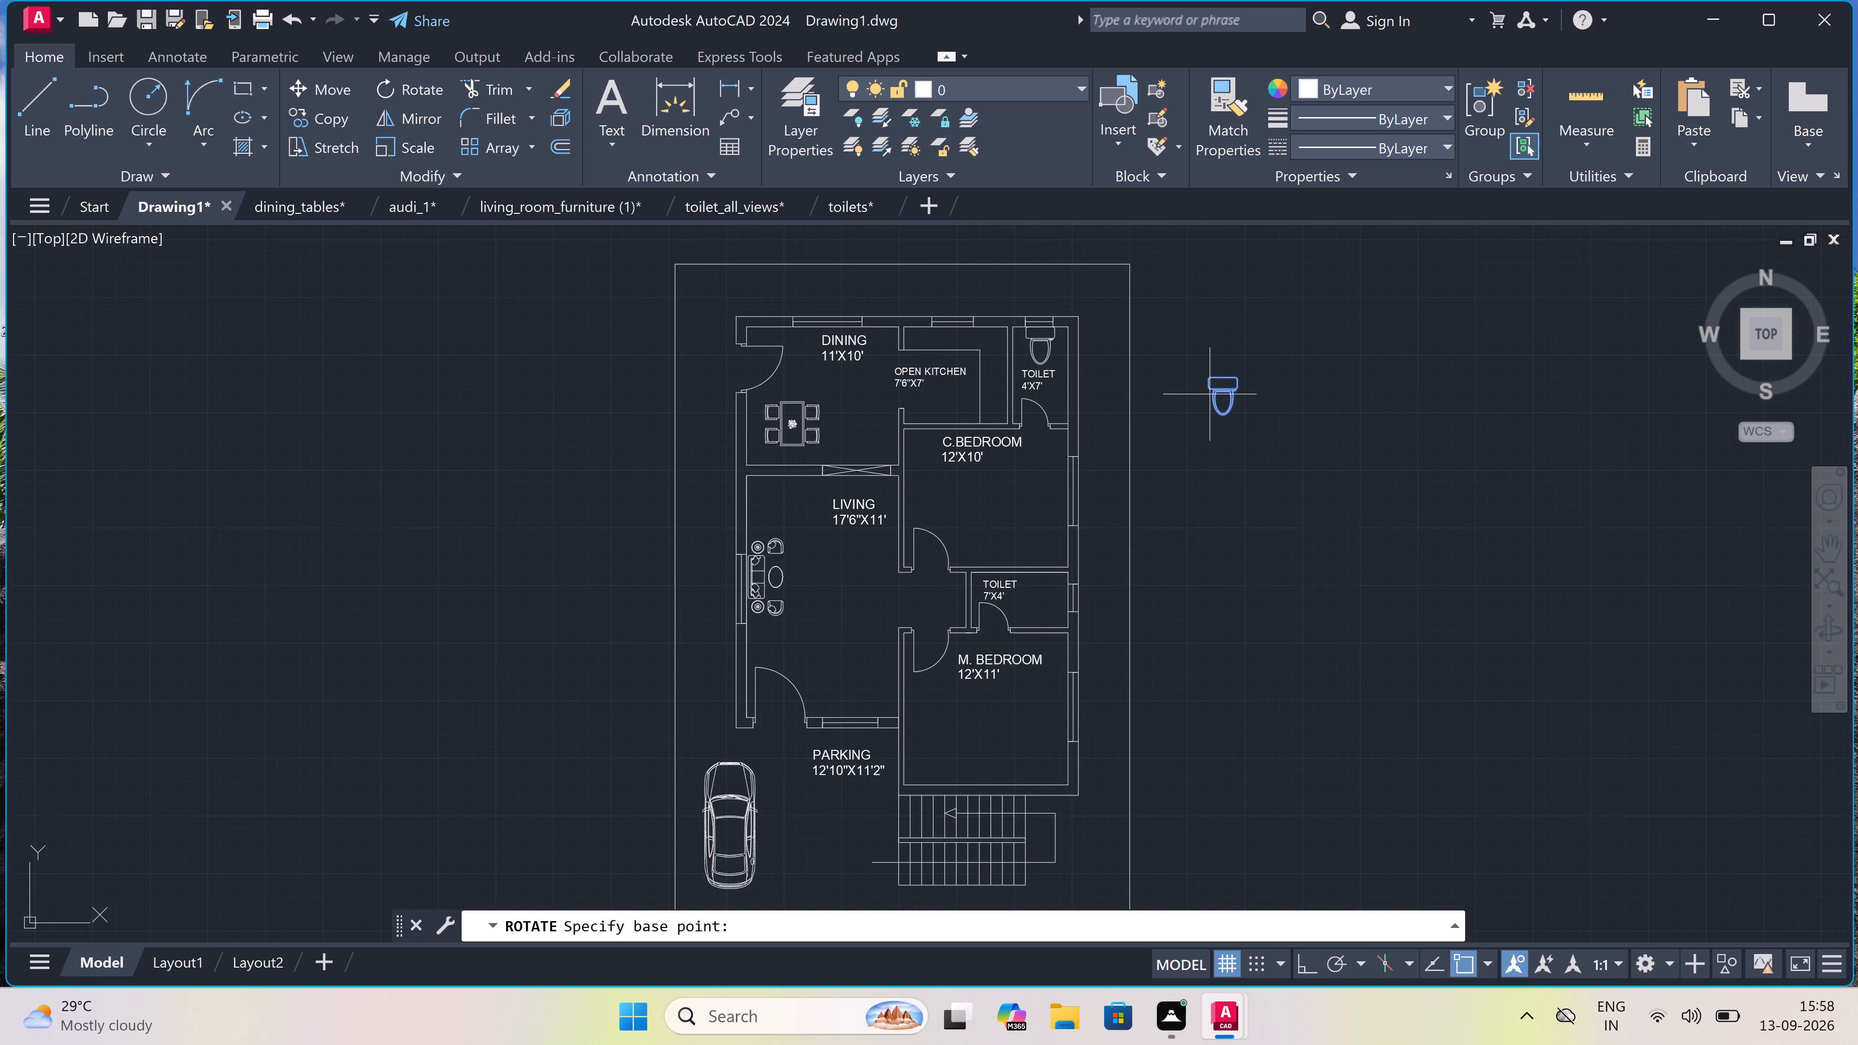
scroll(1223, 390, "up", 2)
left_click(1223, 390)
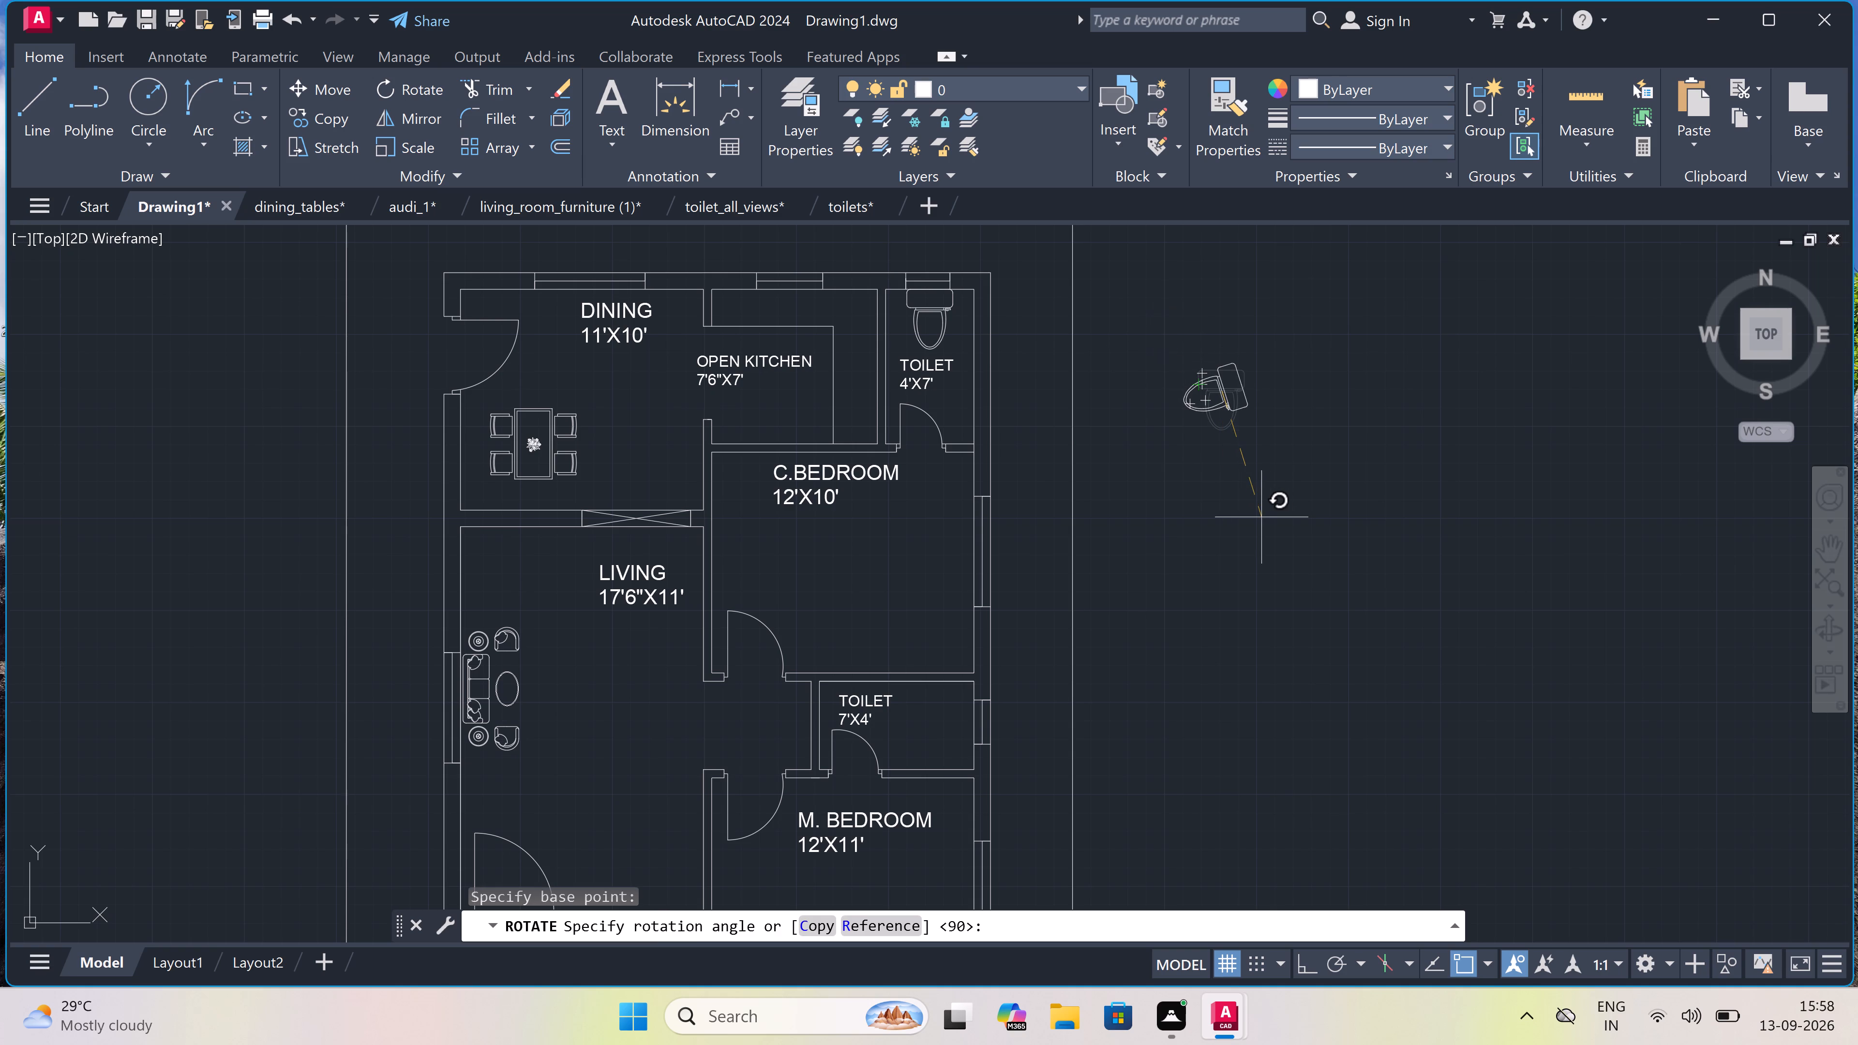
key("F8")
left_click(1226, 496)
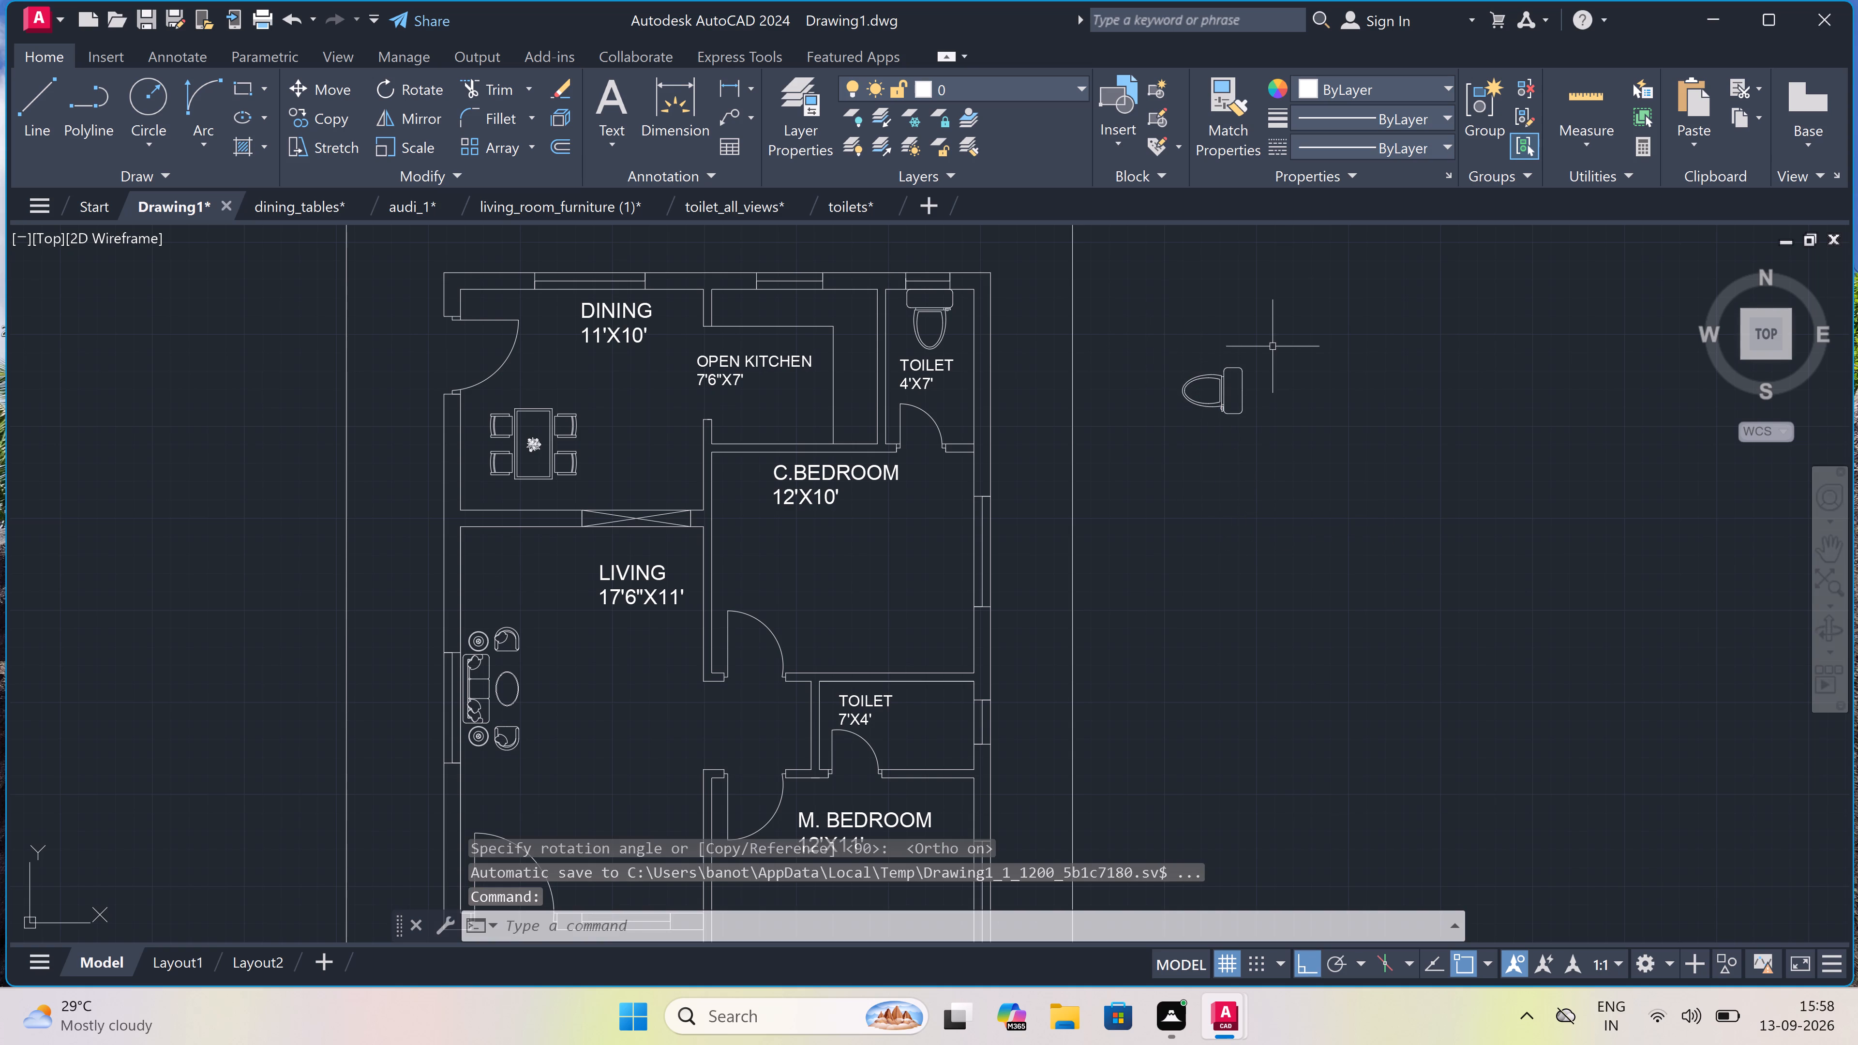
Move the rotated toilet with ortho off into the TOILET 7'X4' room, its tank back against the exterior wall at the window.
left_click_drag(1280, 337, 1218, 381)
left_click(1139, 464)
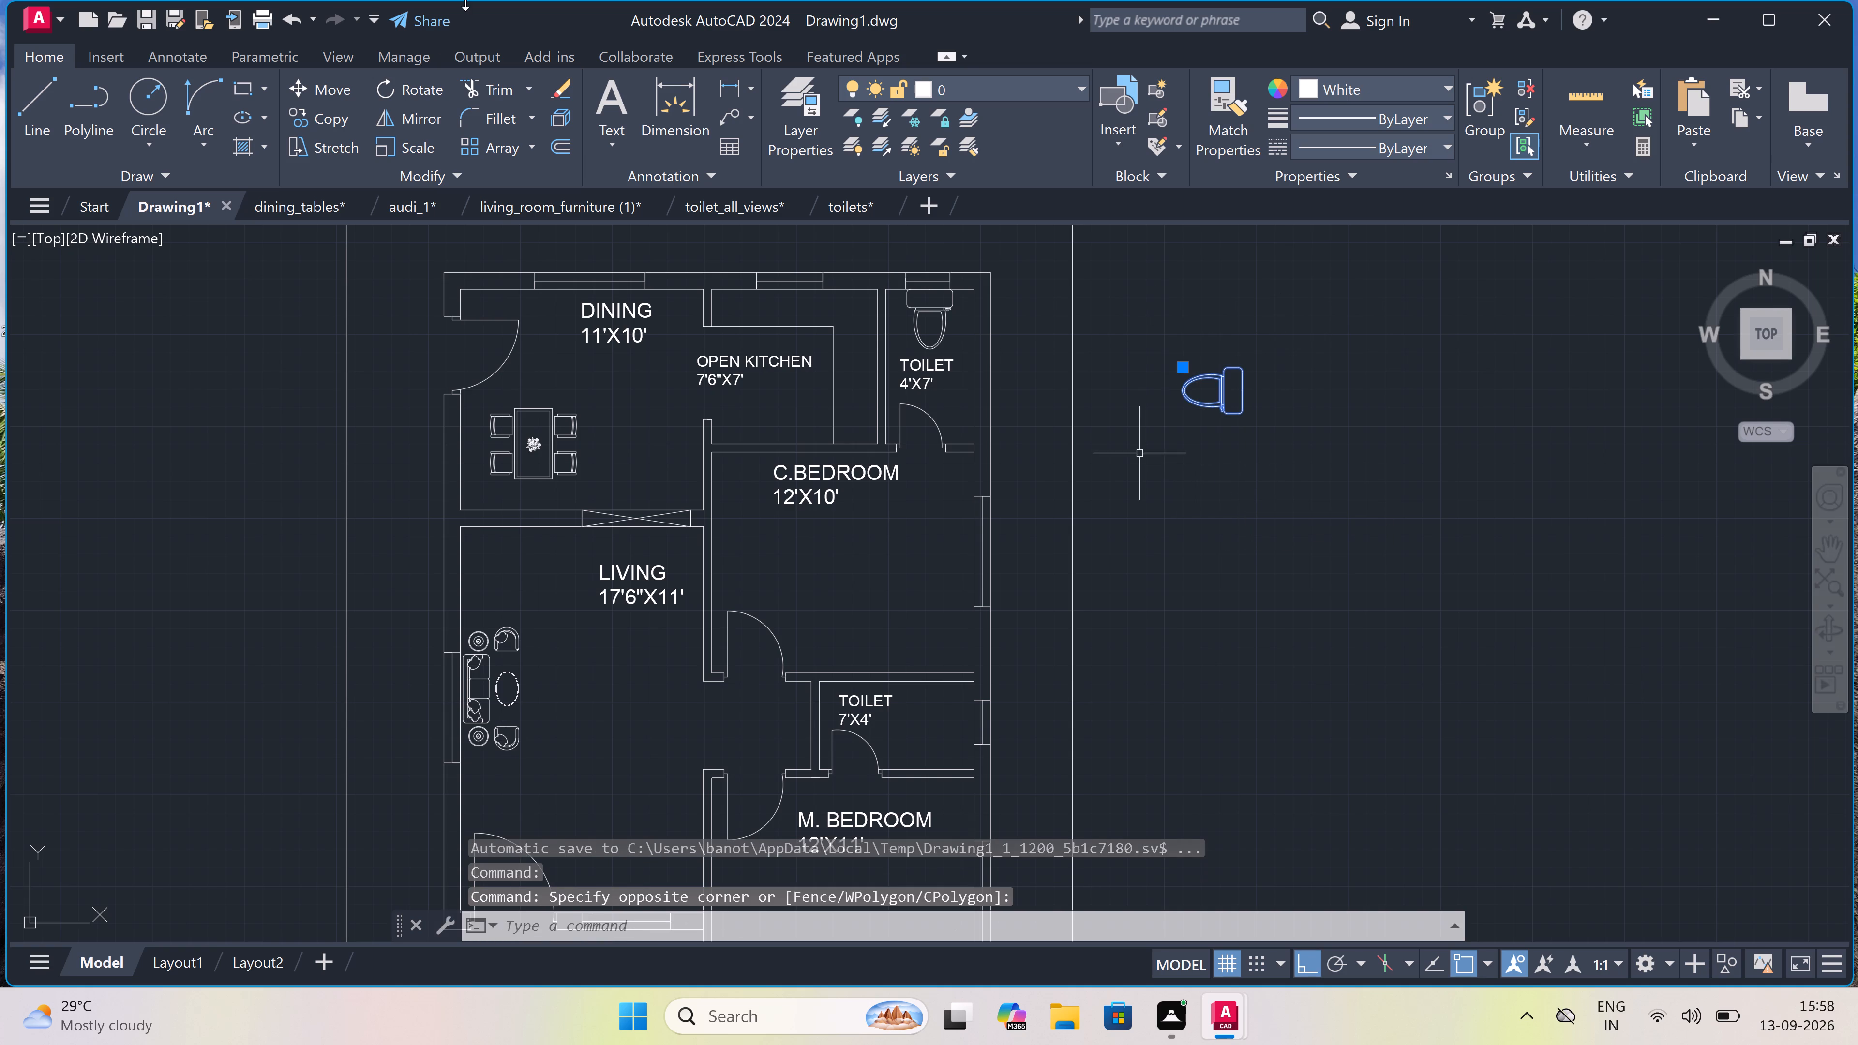
left_click(326, 83)
scroll(1172, 405, "up", 3)
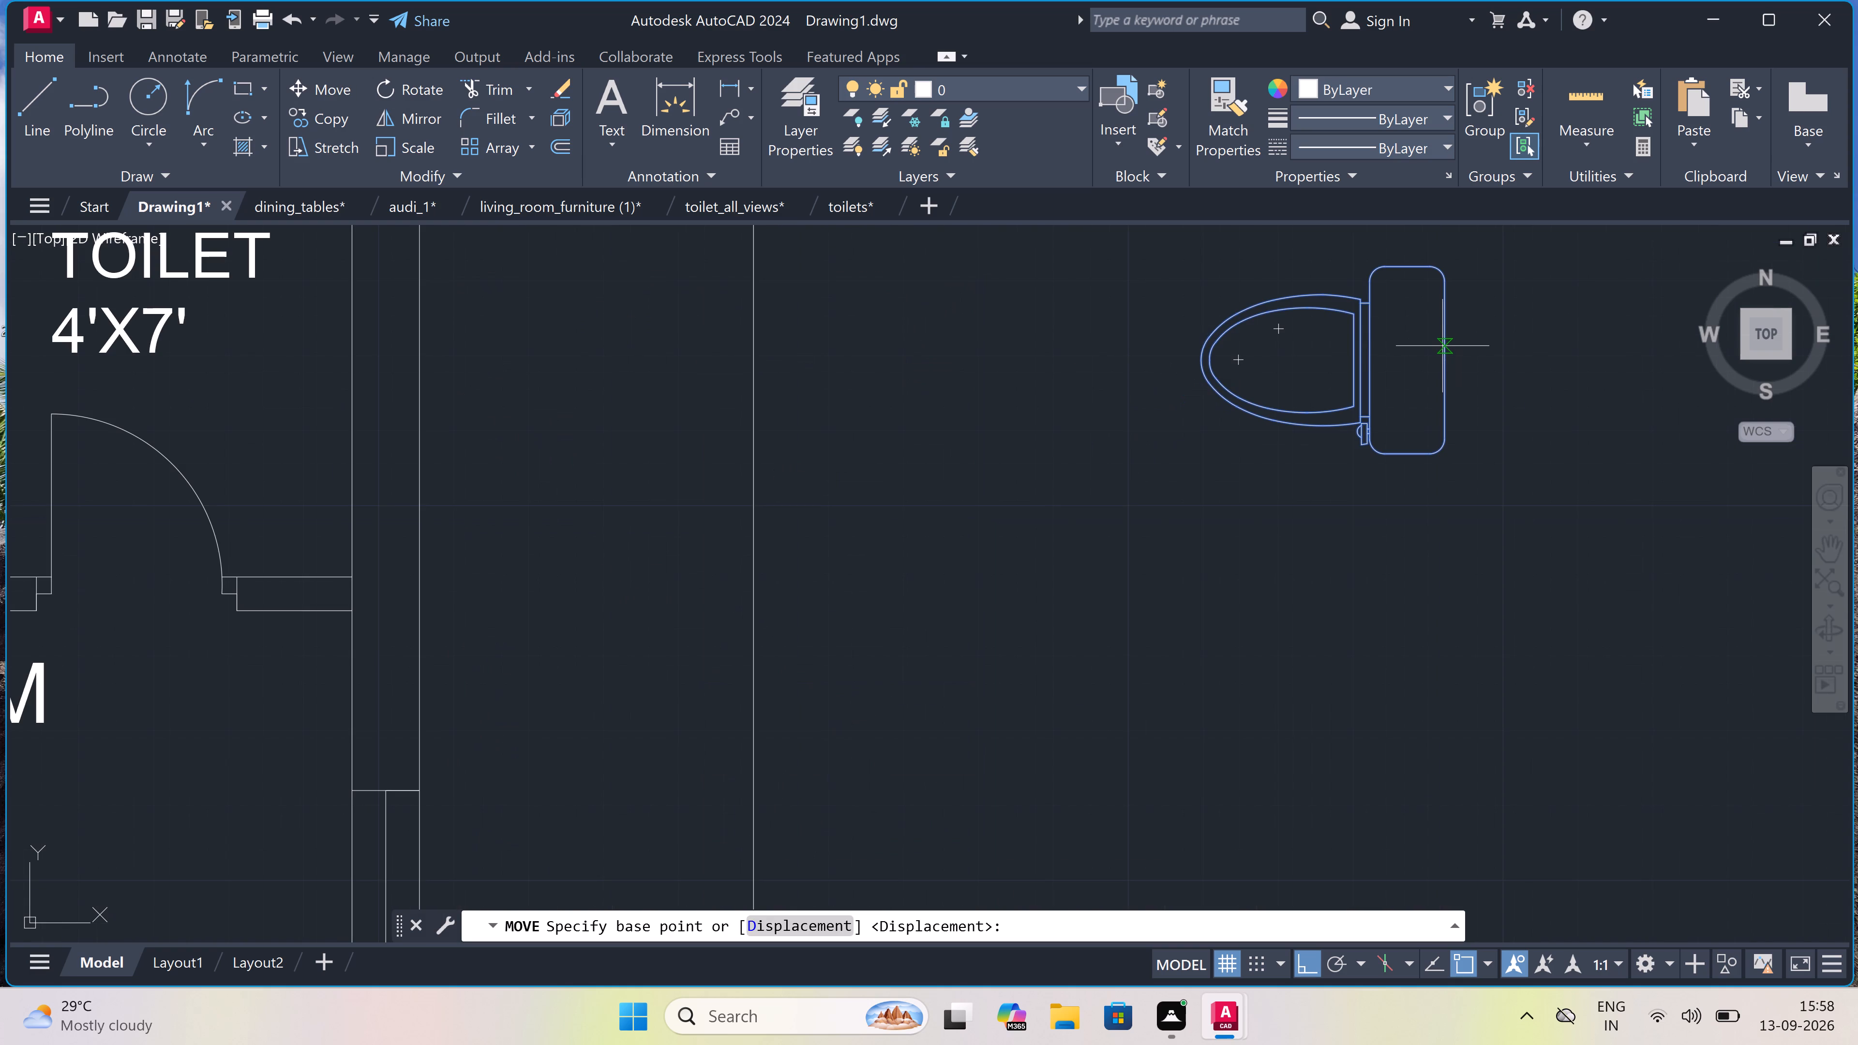
left_click_drag(1443, 358, 1329, 397)
scroll(1301, 391, "down", 3)
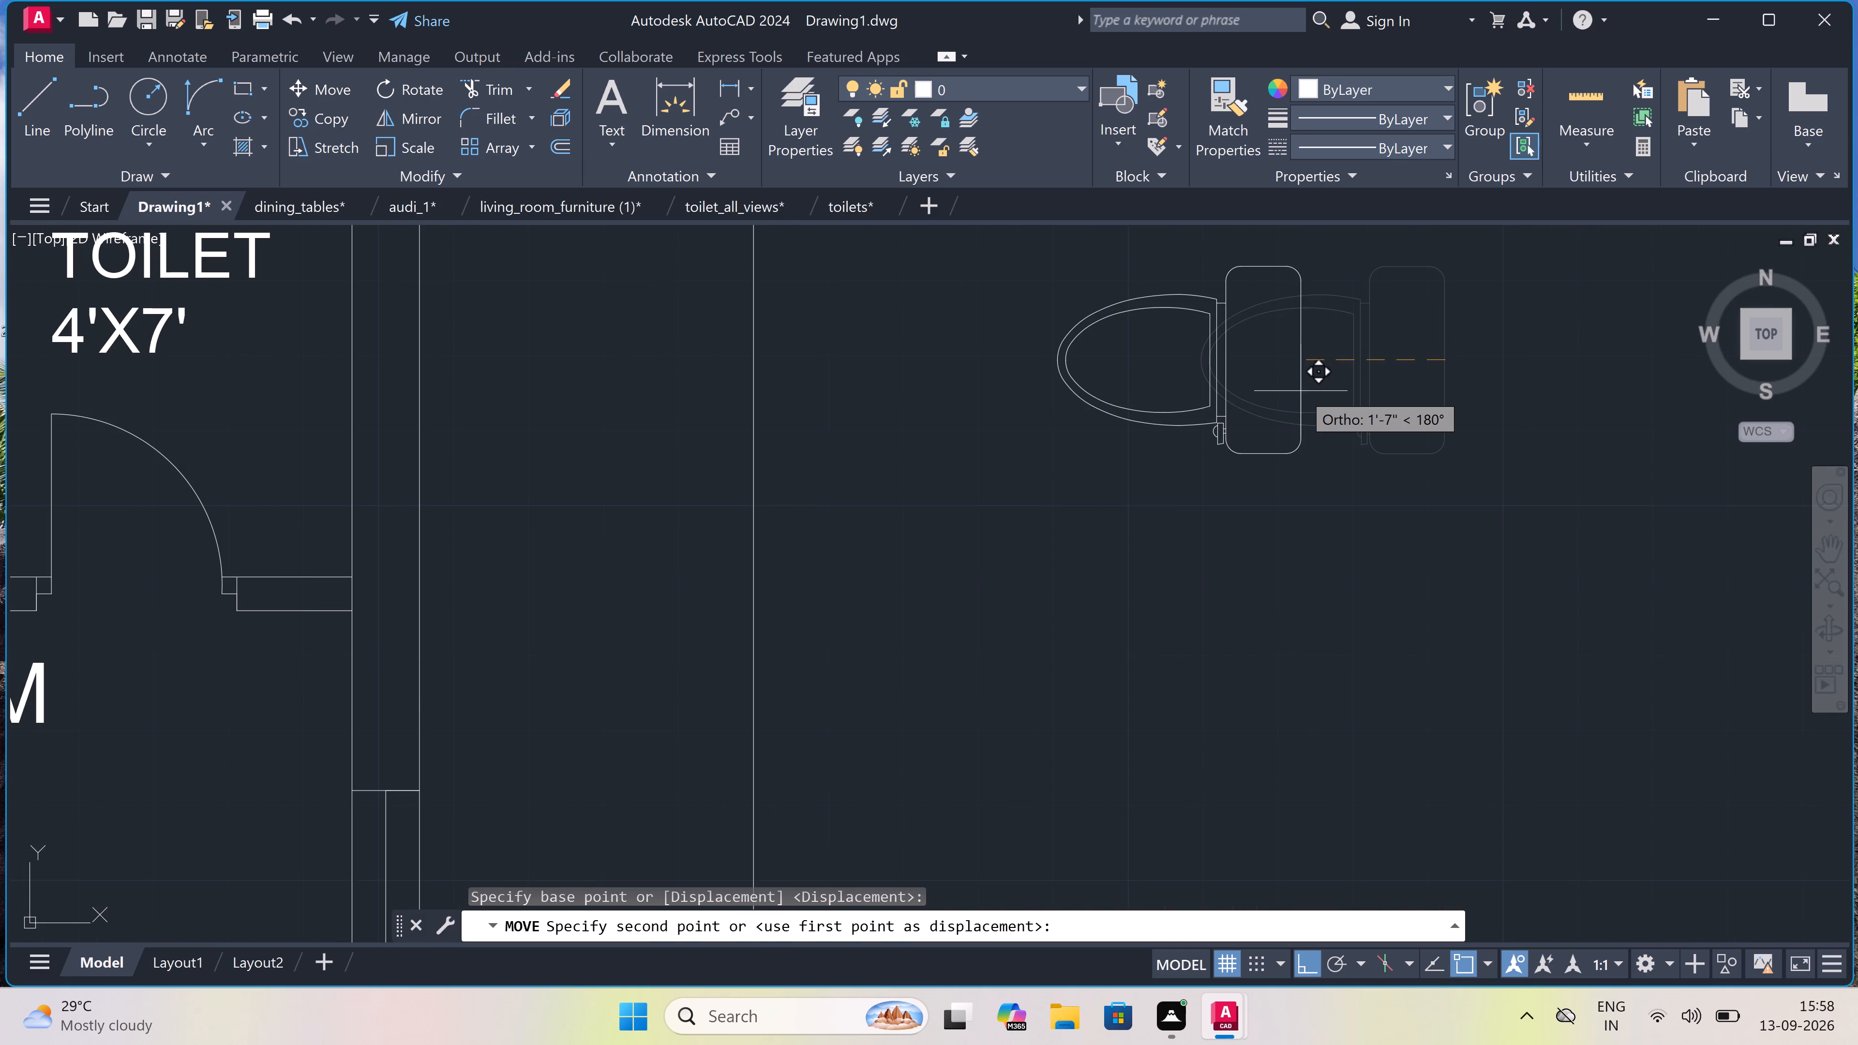
key("F8")
scroll(1292, 366, "down", 4)
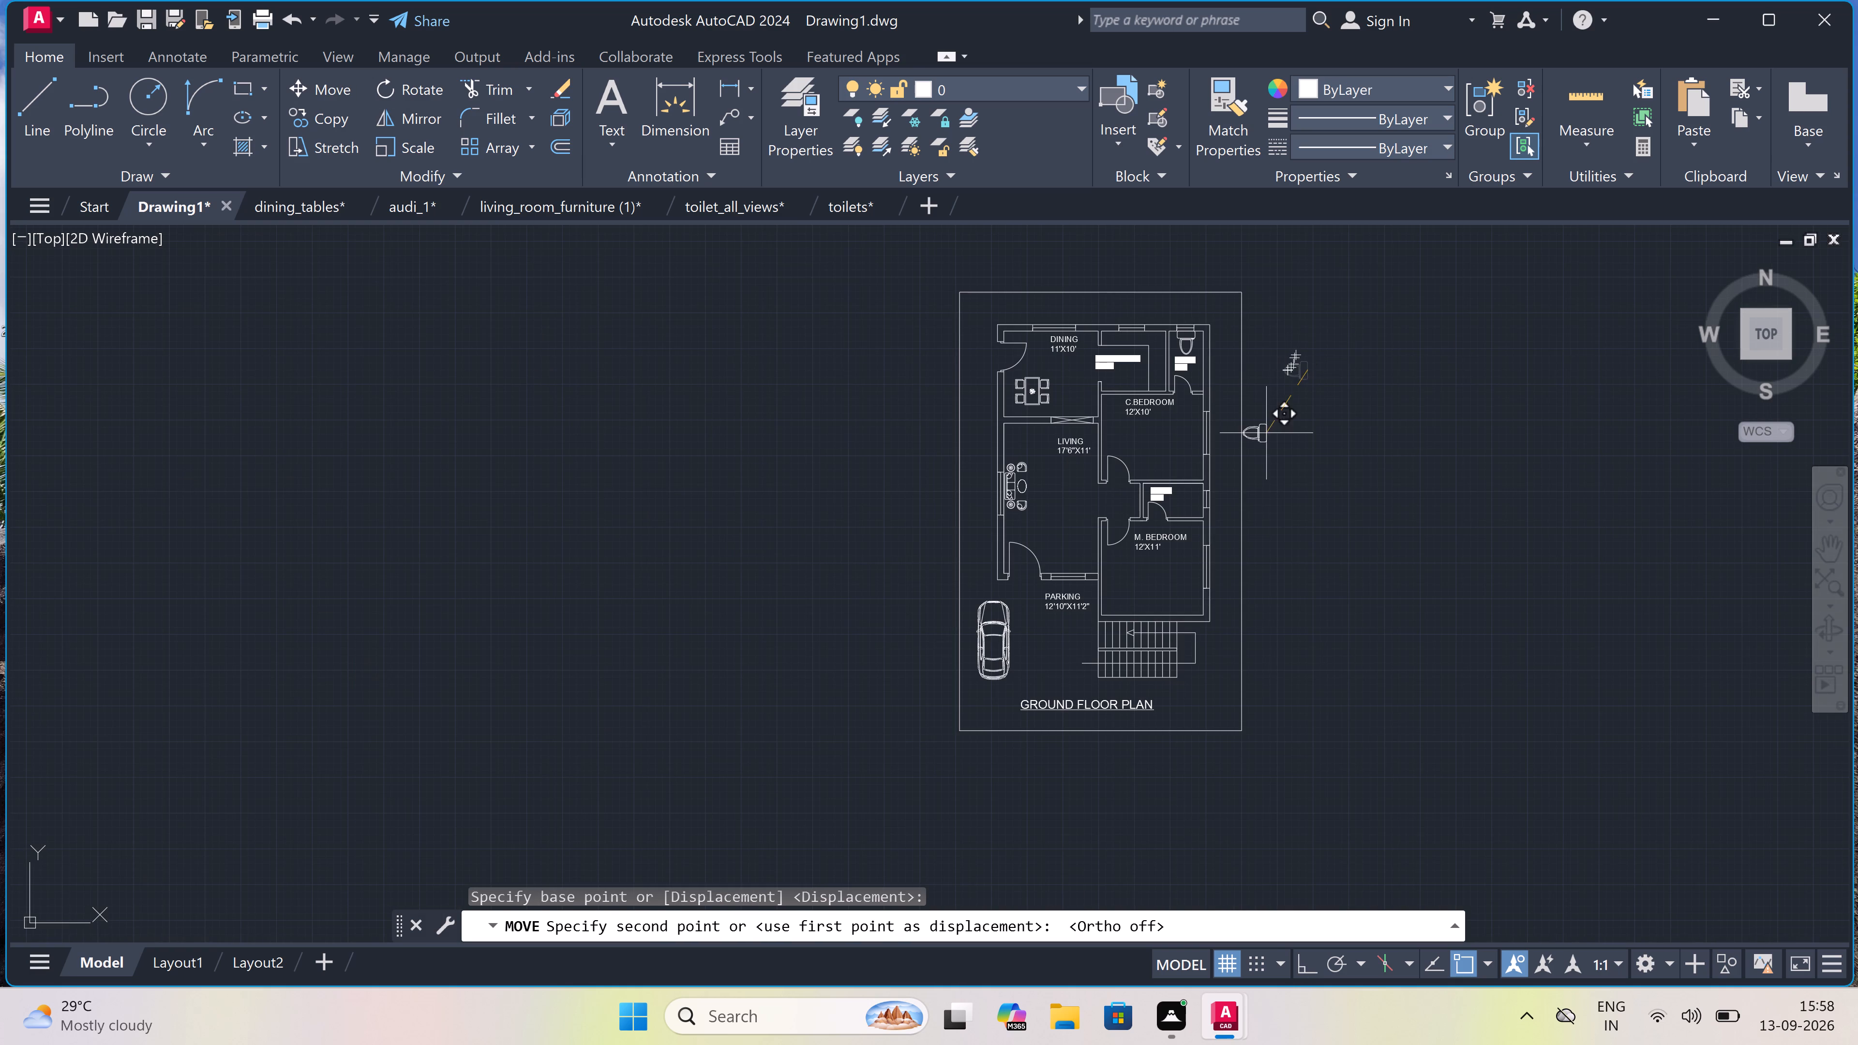
scroll(1189, 503, "up", 5)
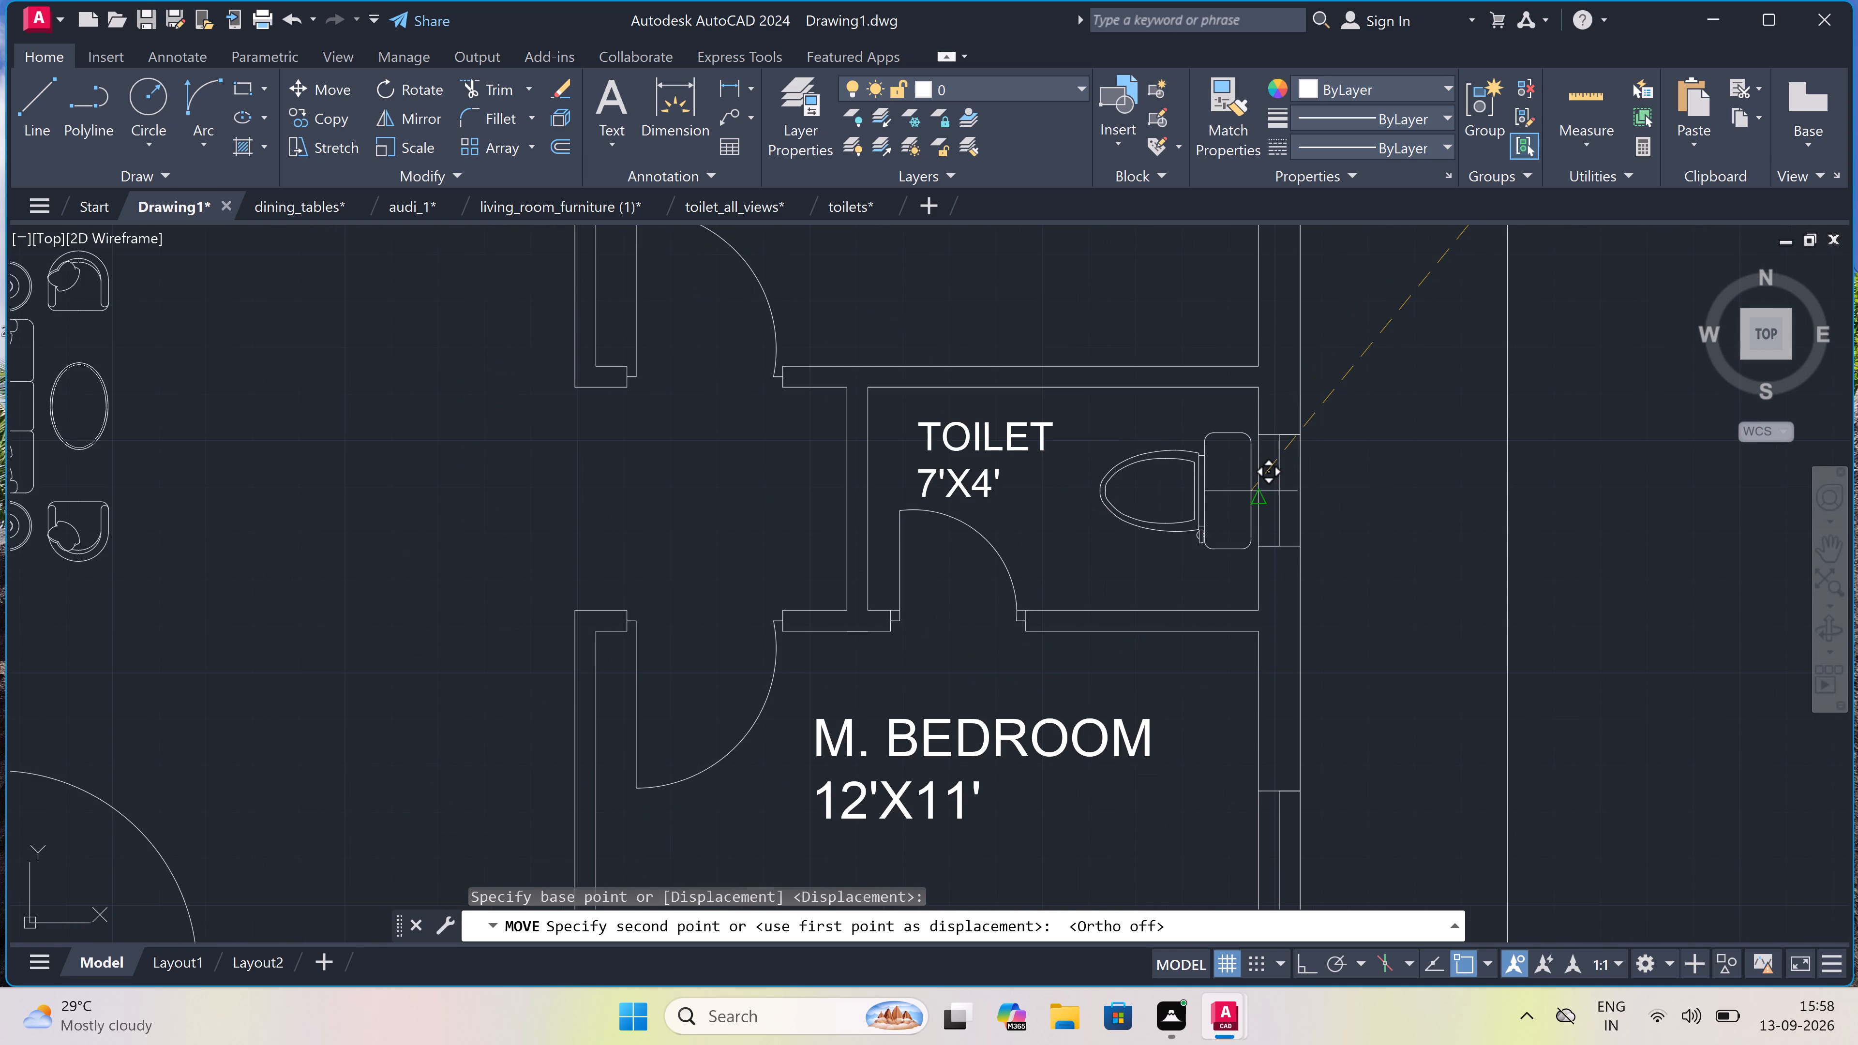
left_click(1255, 496)
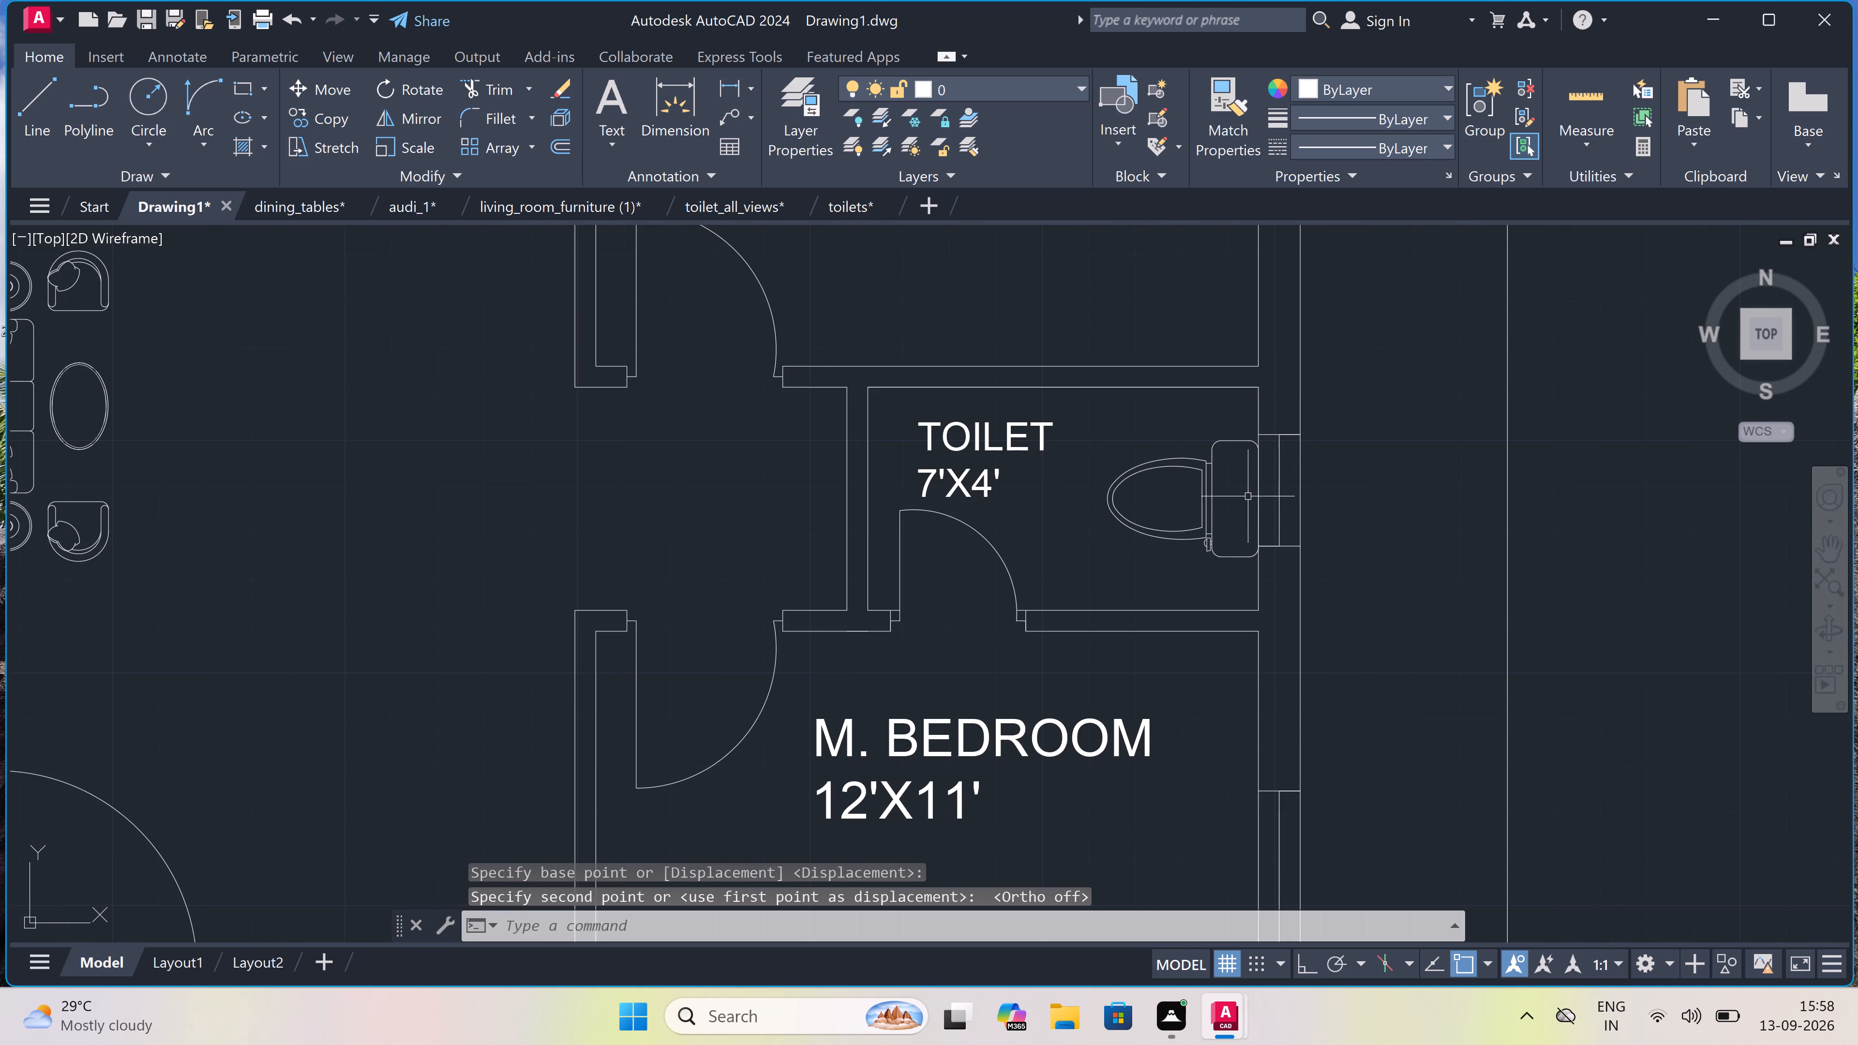
key("Escape")
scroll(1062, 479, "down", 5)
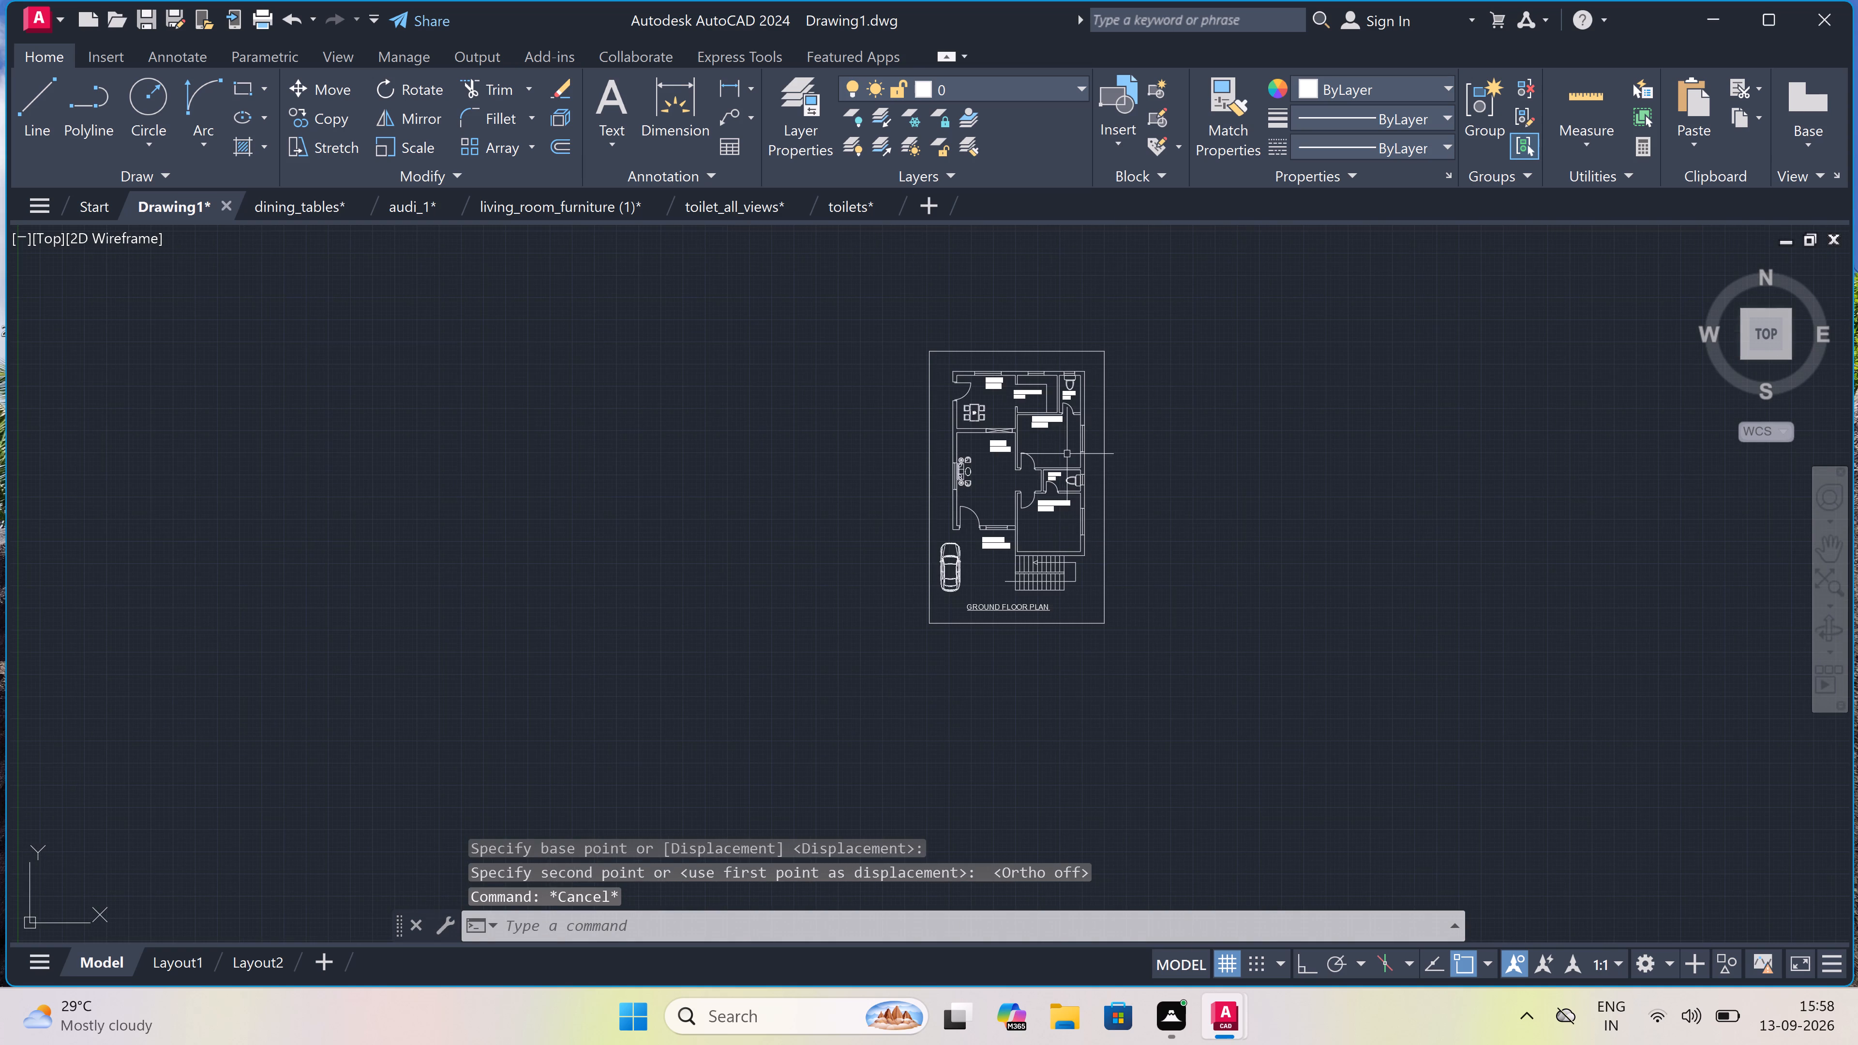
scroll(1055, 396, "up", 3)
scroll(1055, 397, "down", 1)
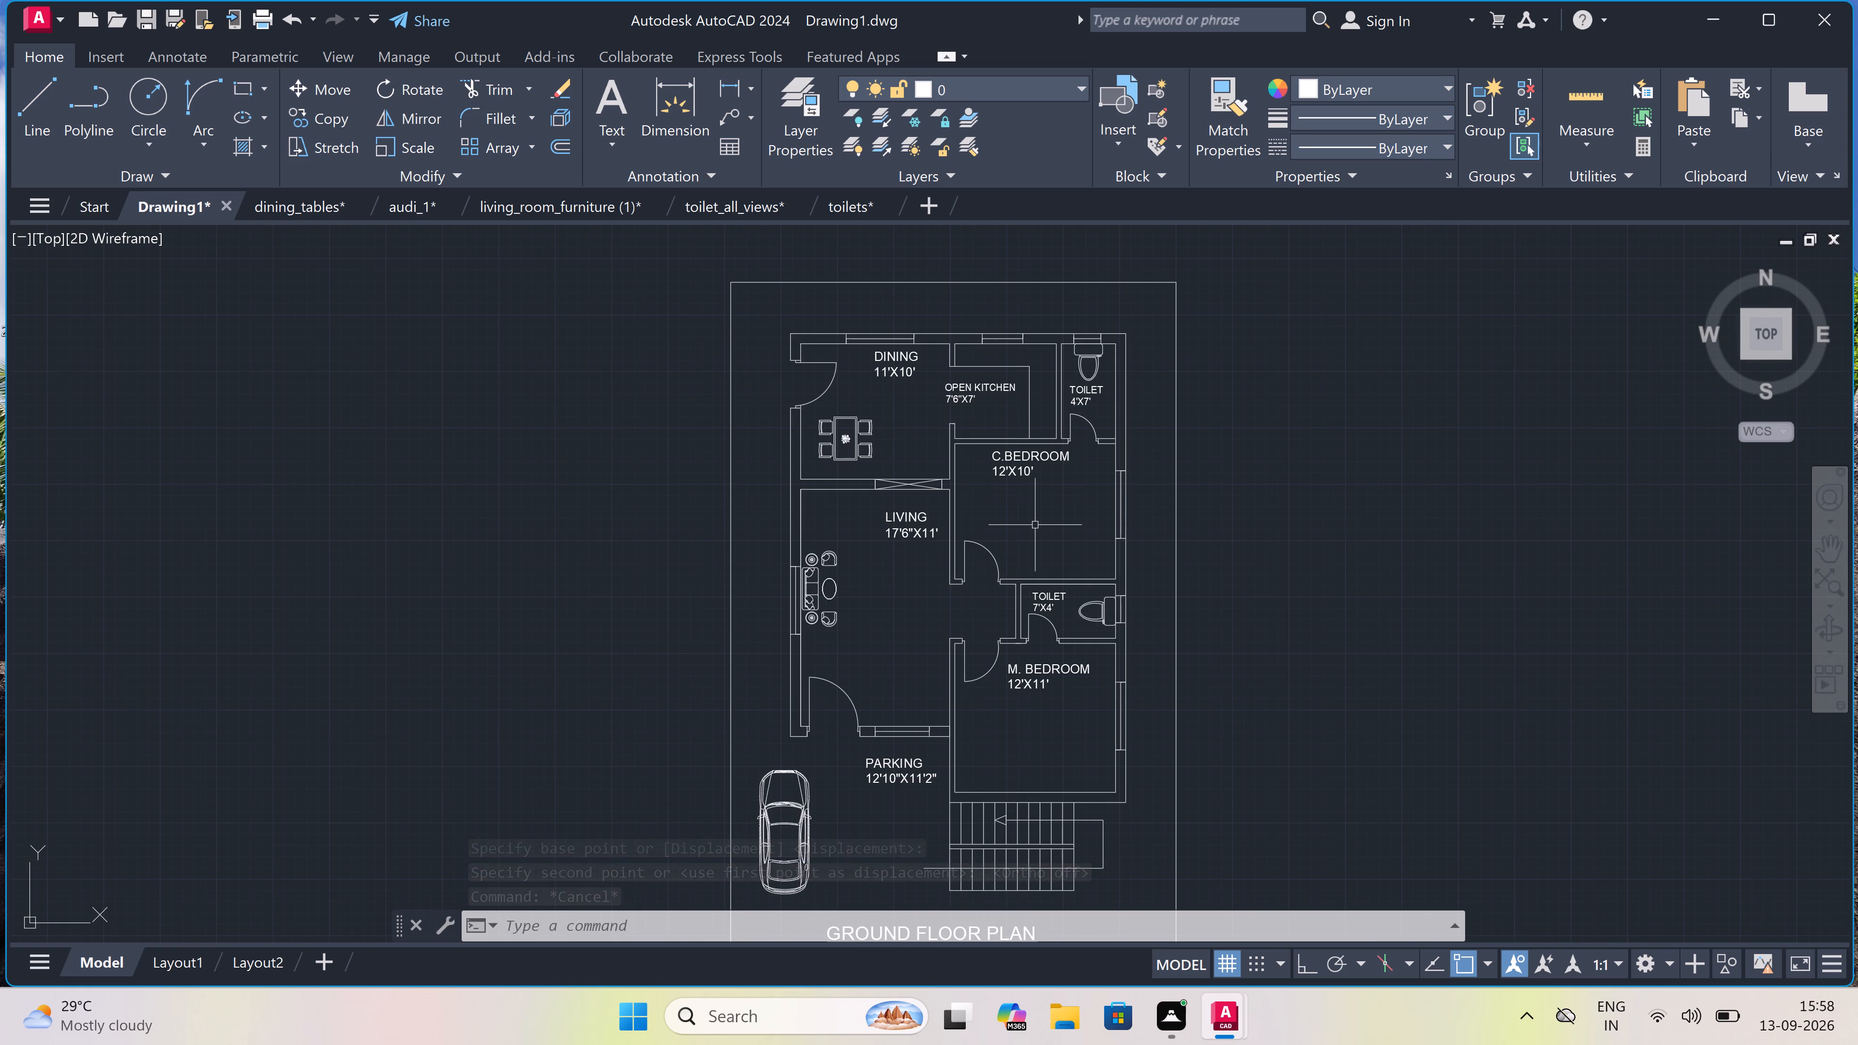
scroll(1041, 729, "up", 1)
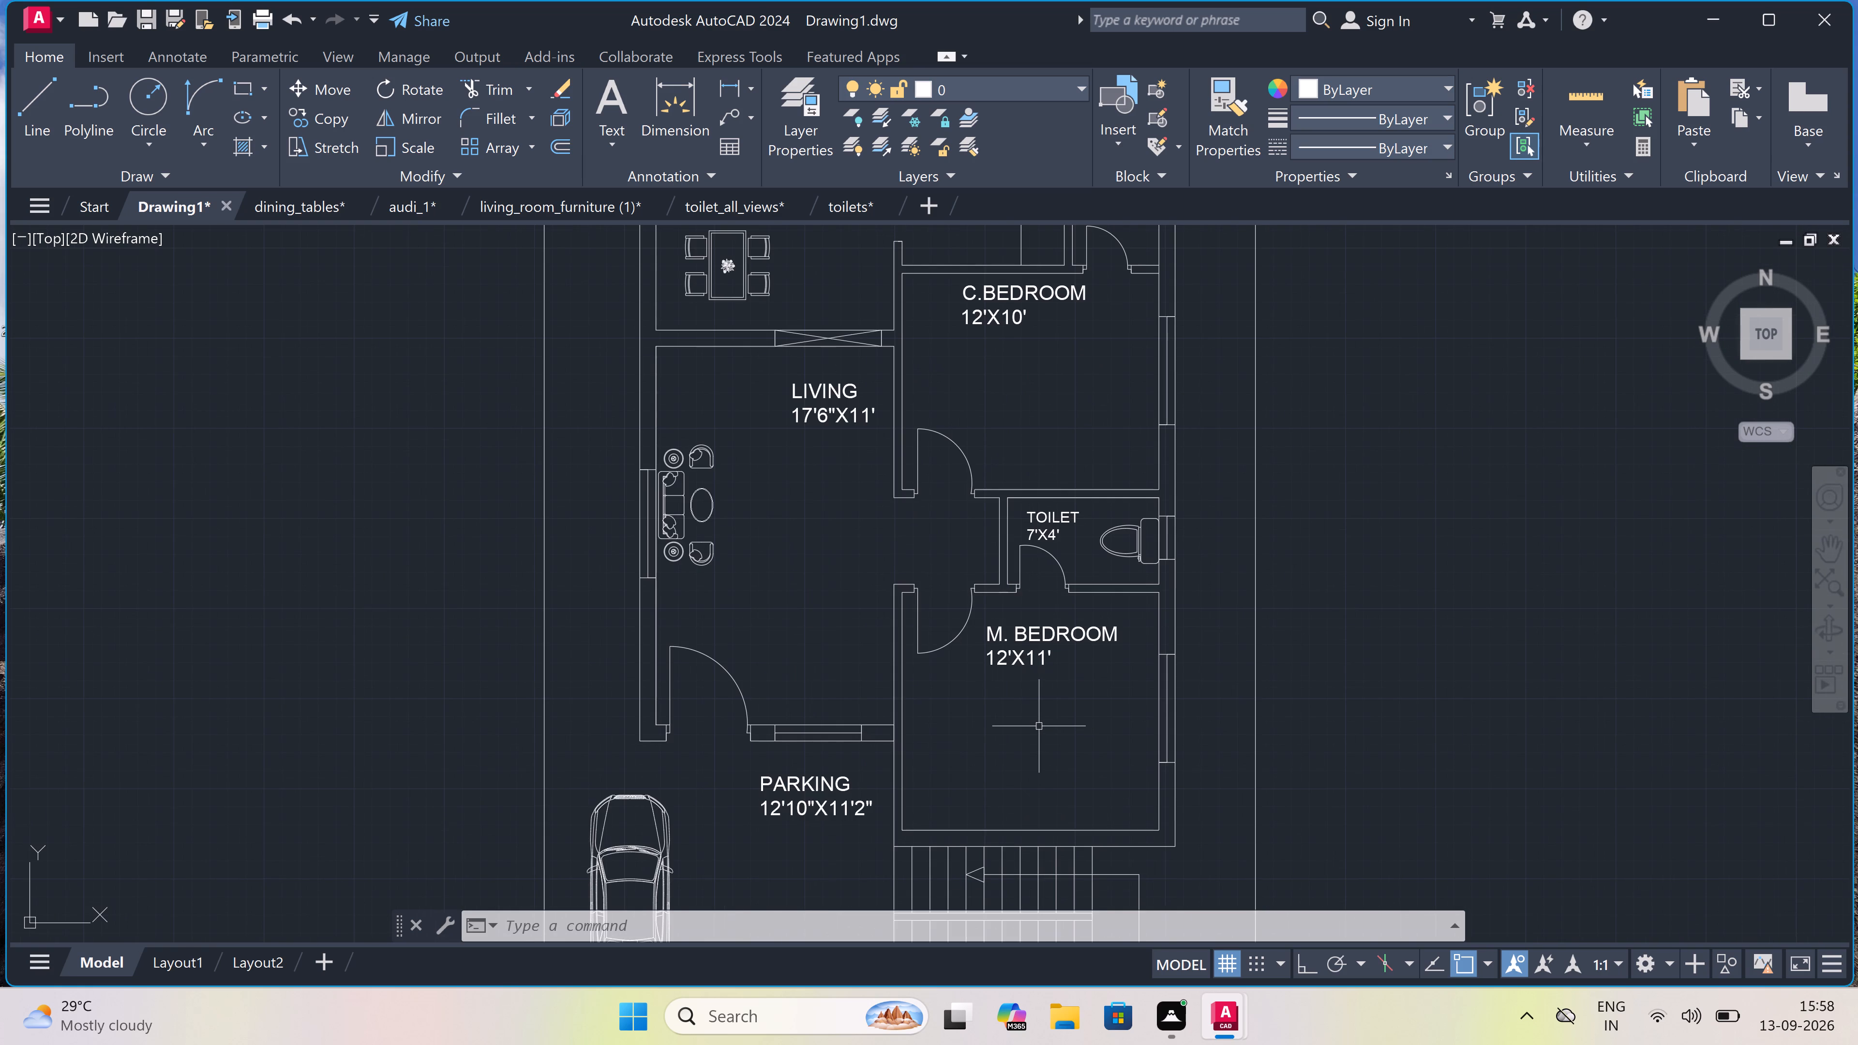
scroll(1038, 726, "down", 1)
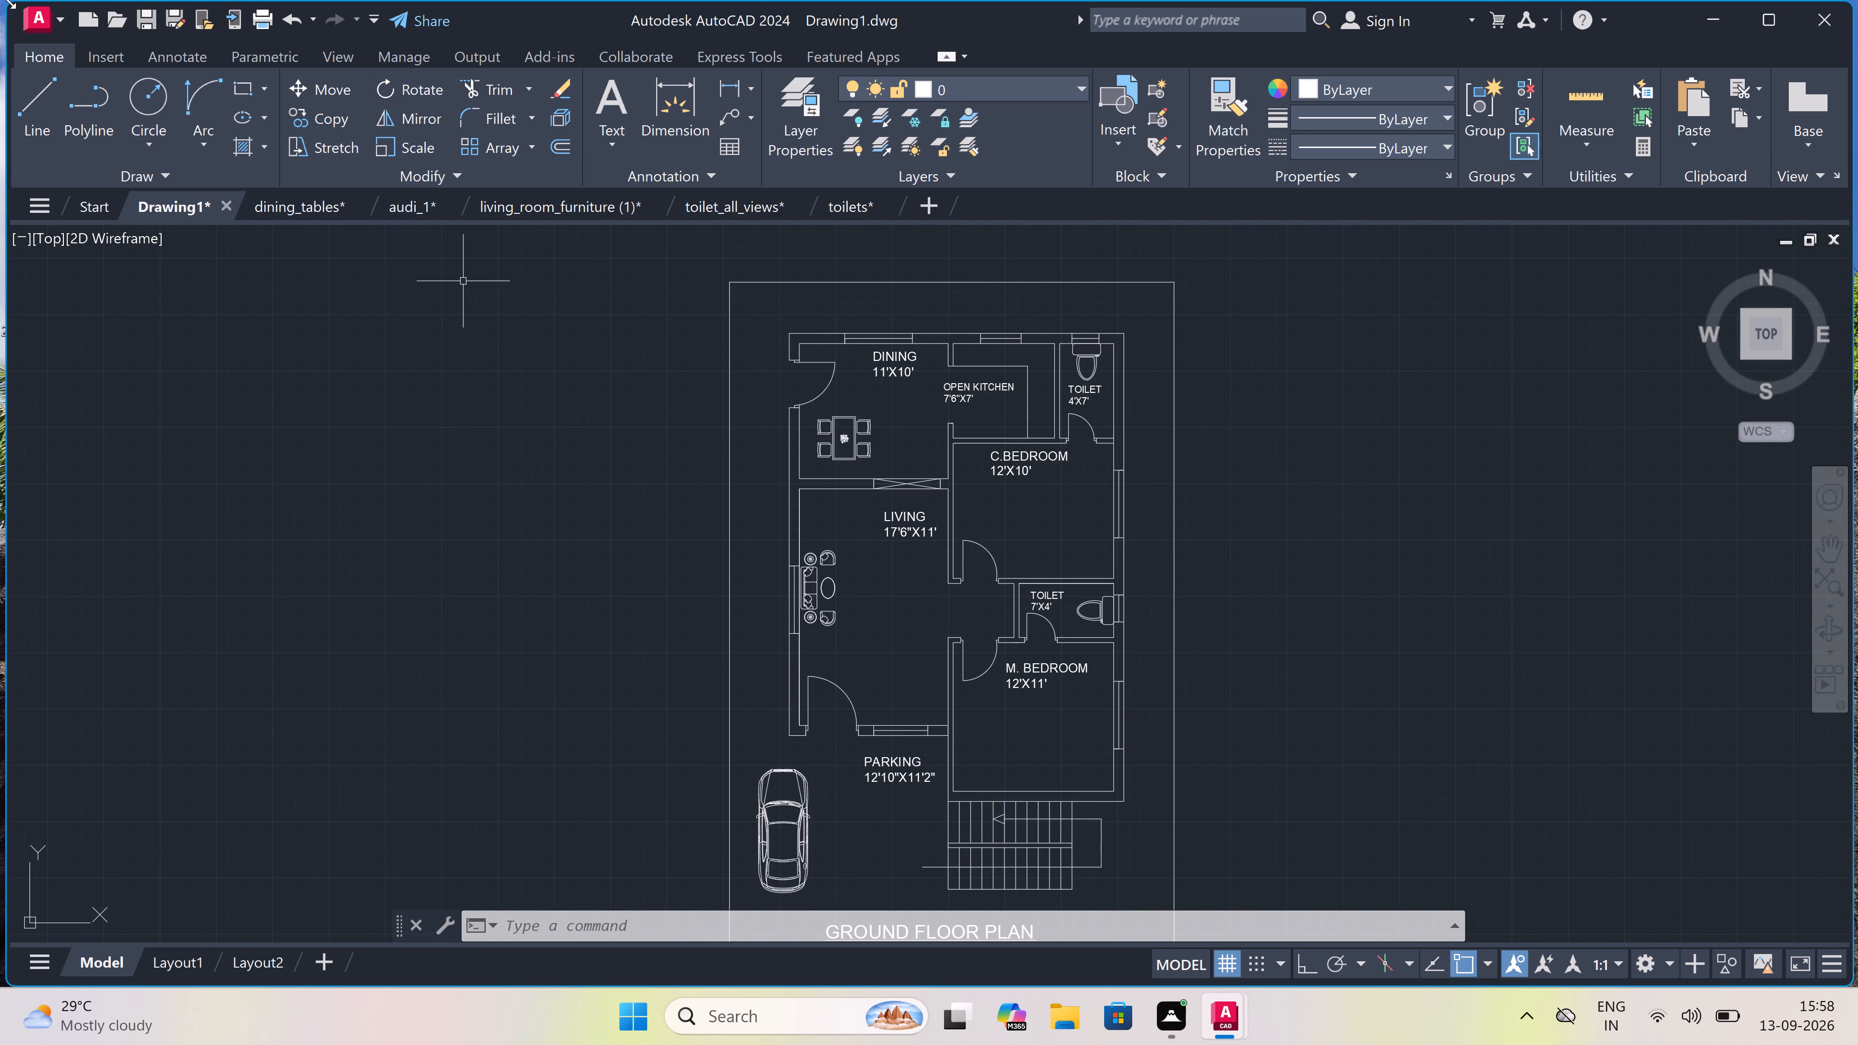
Open the recent drawing beds_plan (1).dwg.
left_click(32, 19)
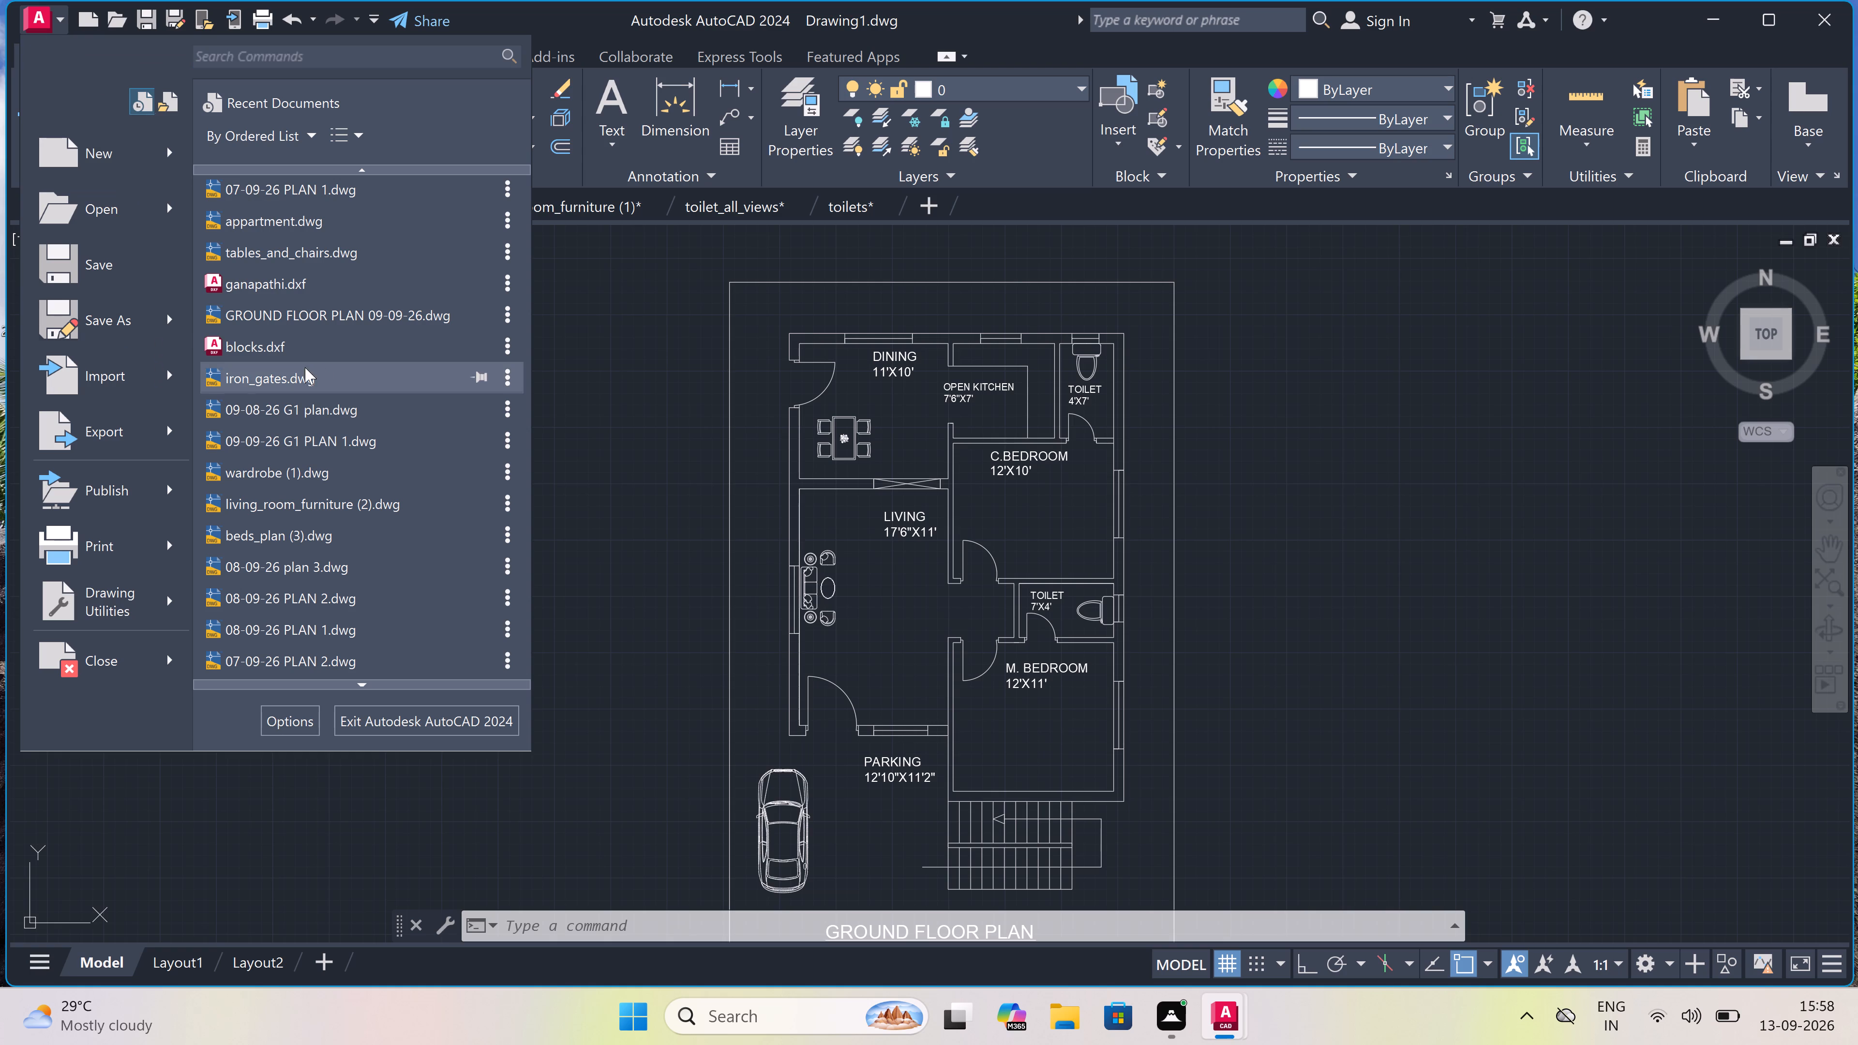
scroll(321, 366, "down", 4)
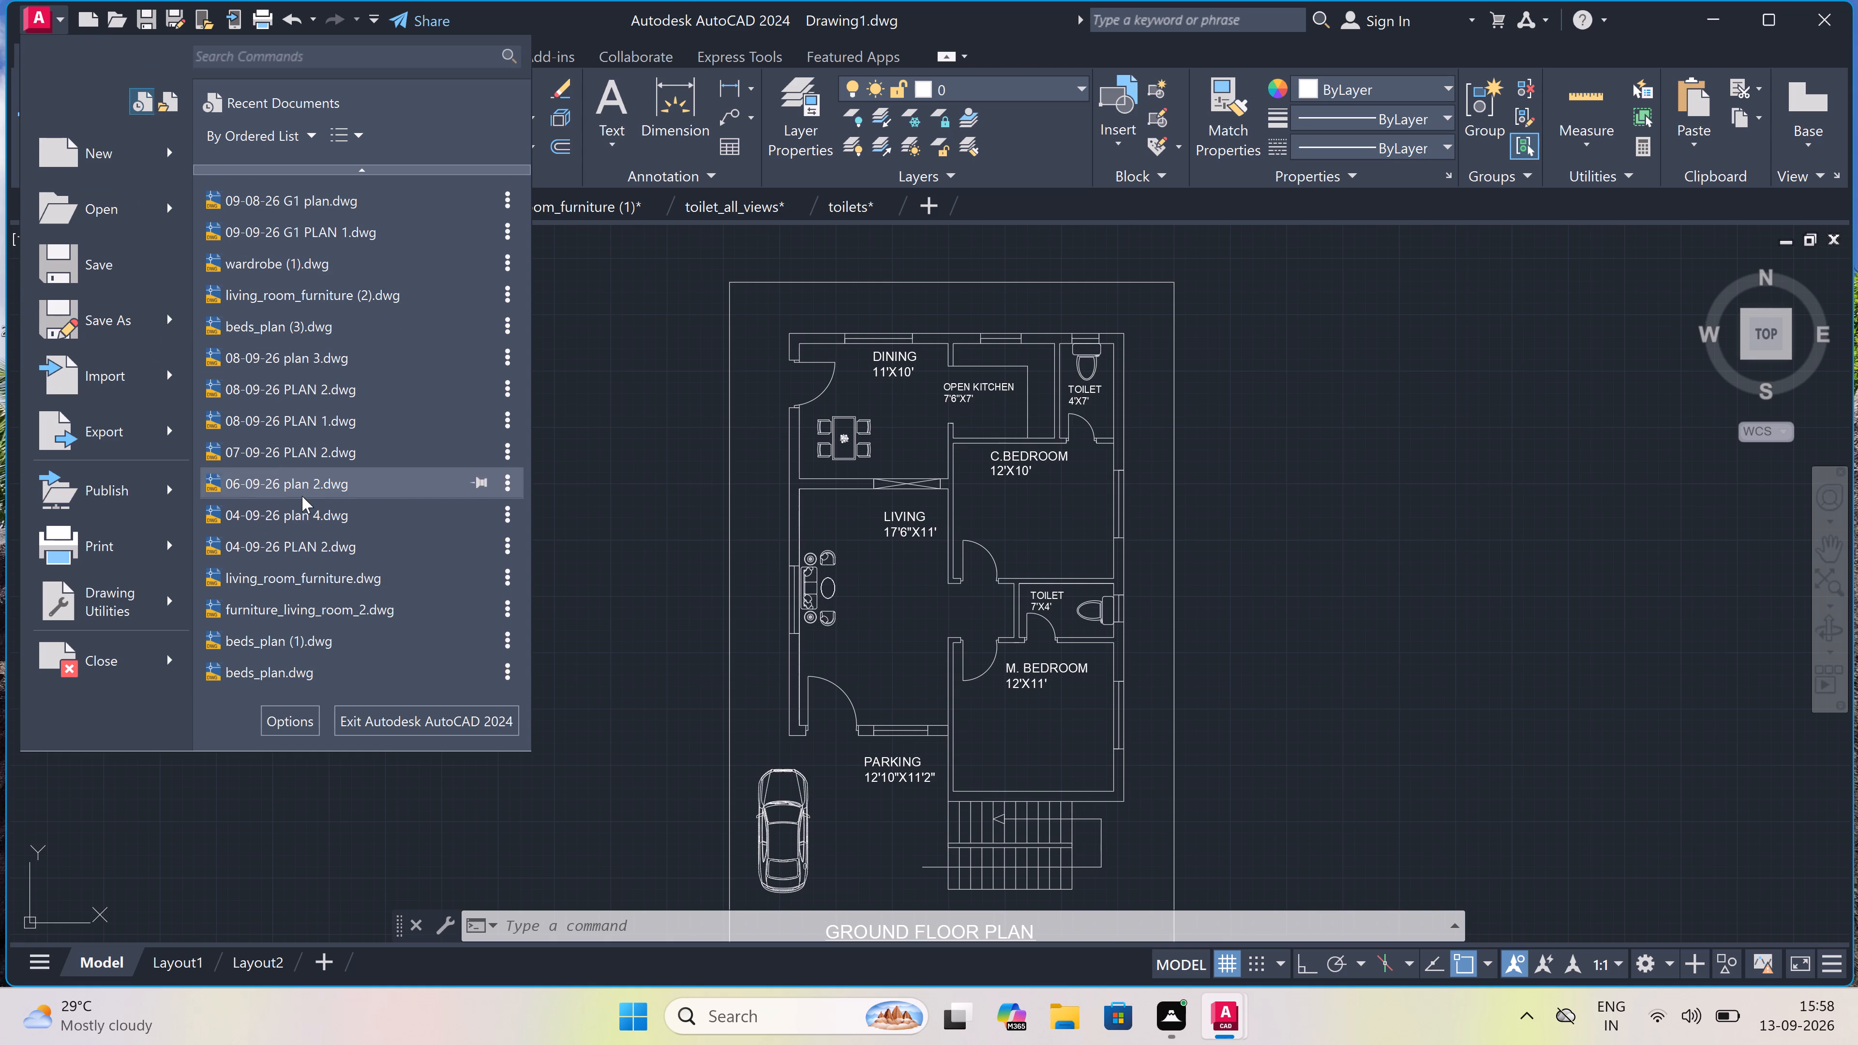
scroll(303, 523, "down", 1)
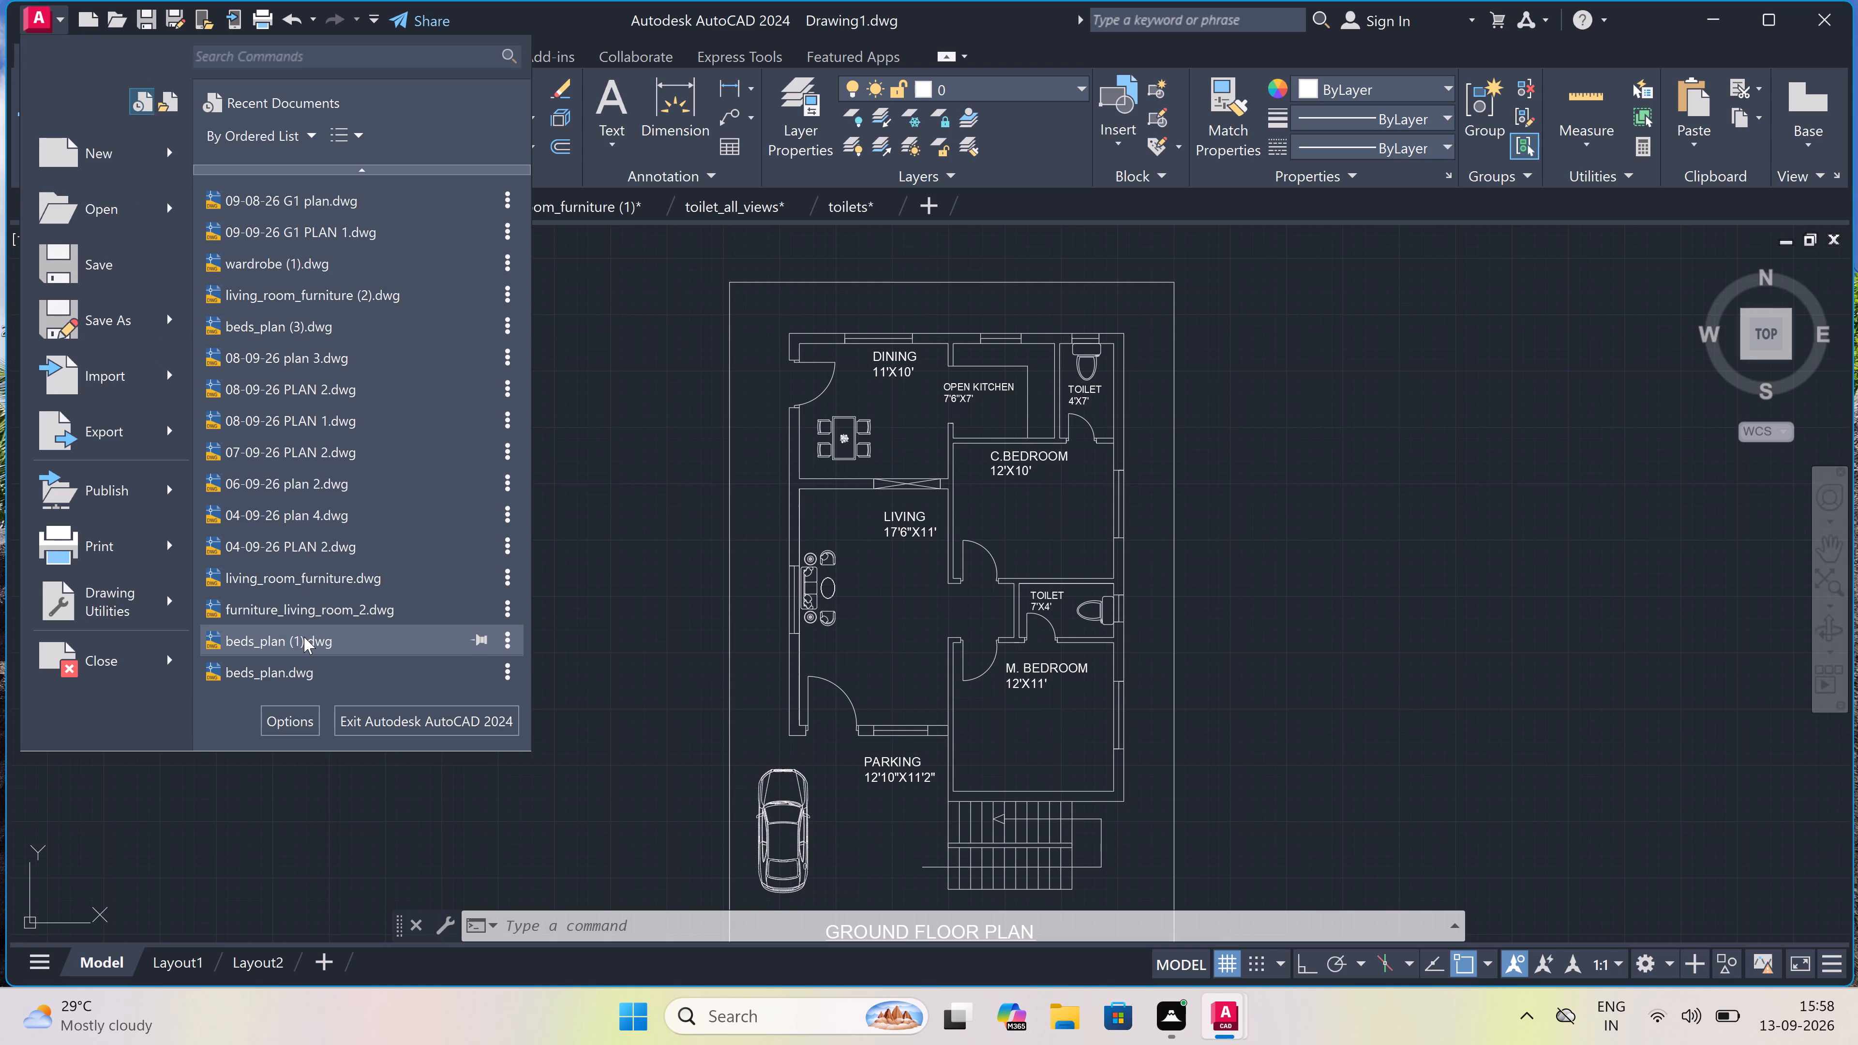
double_click(304, 631)
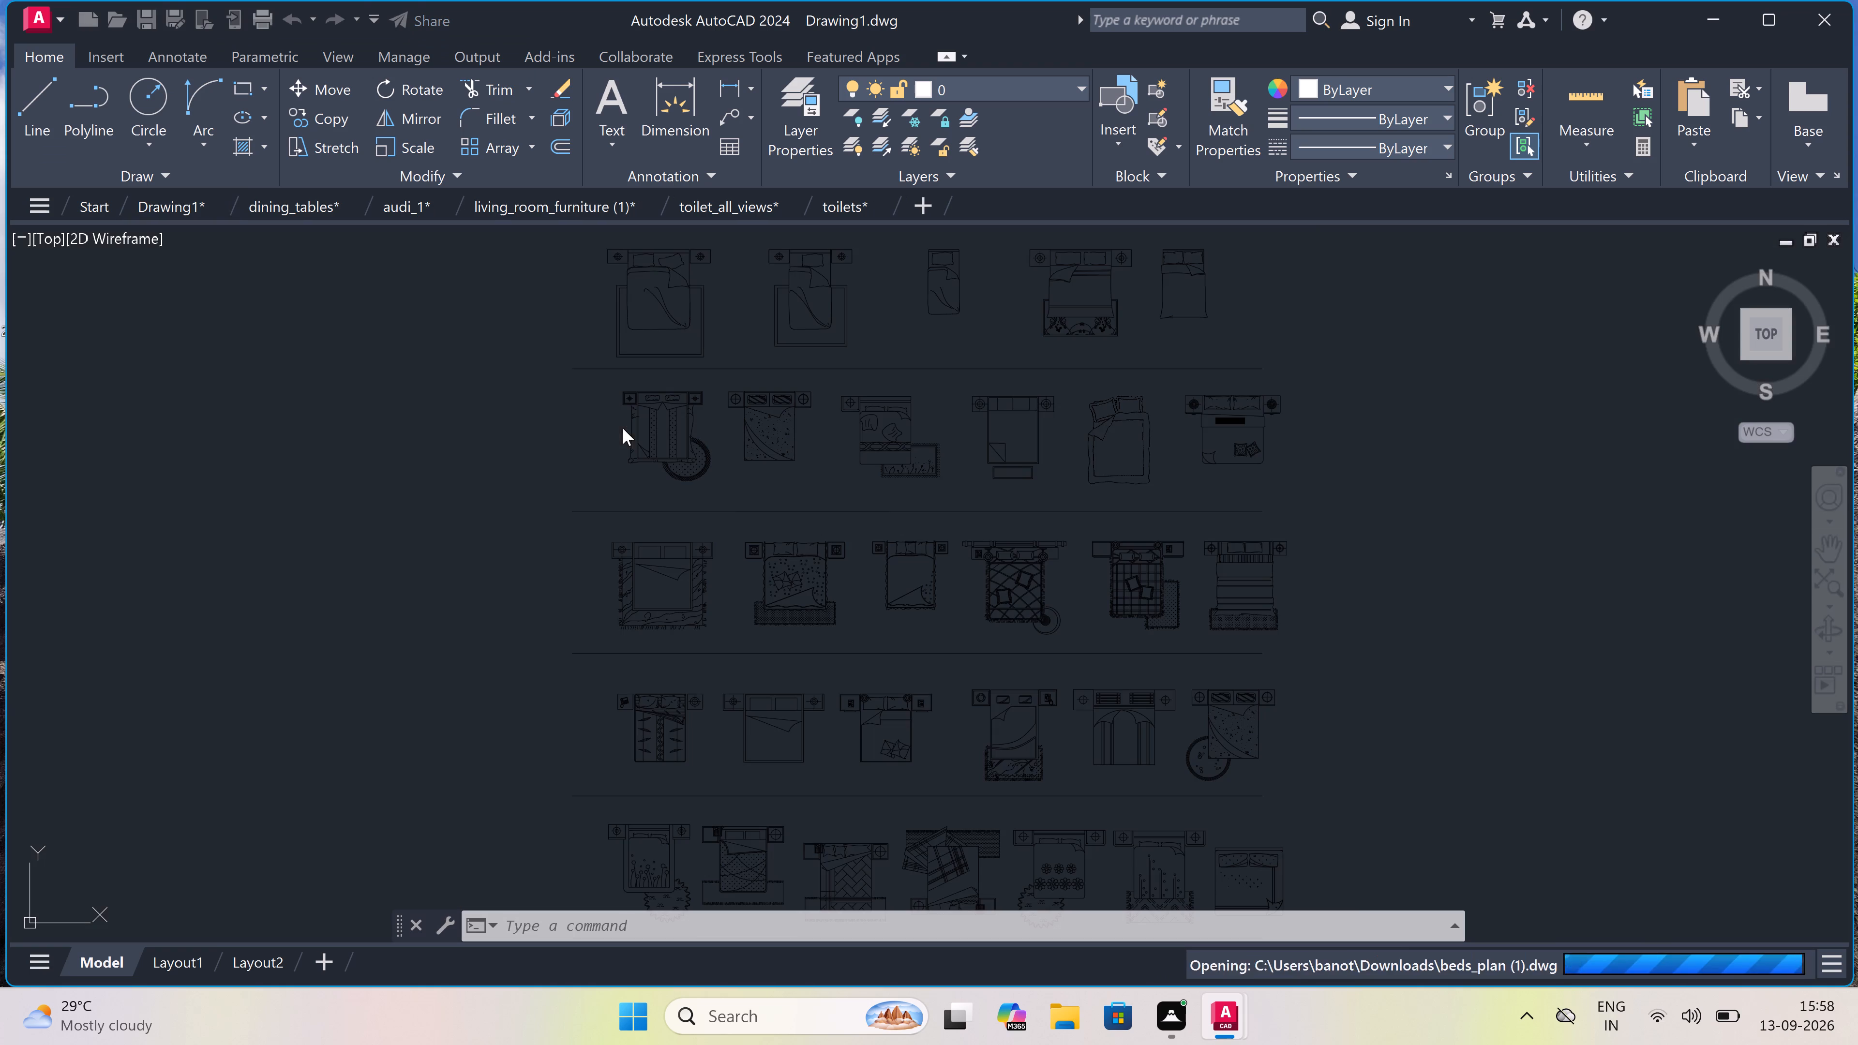
Set the object colour of all bed blocks and divider lines in beds_plan (1) to ByBlock.
scroll(628, 432, "down", 2)
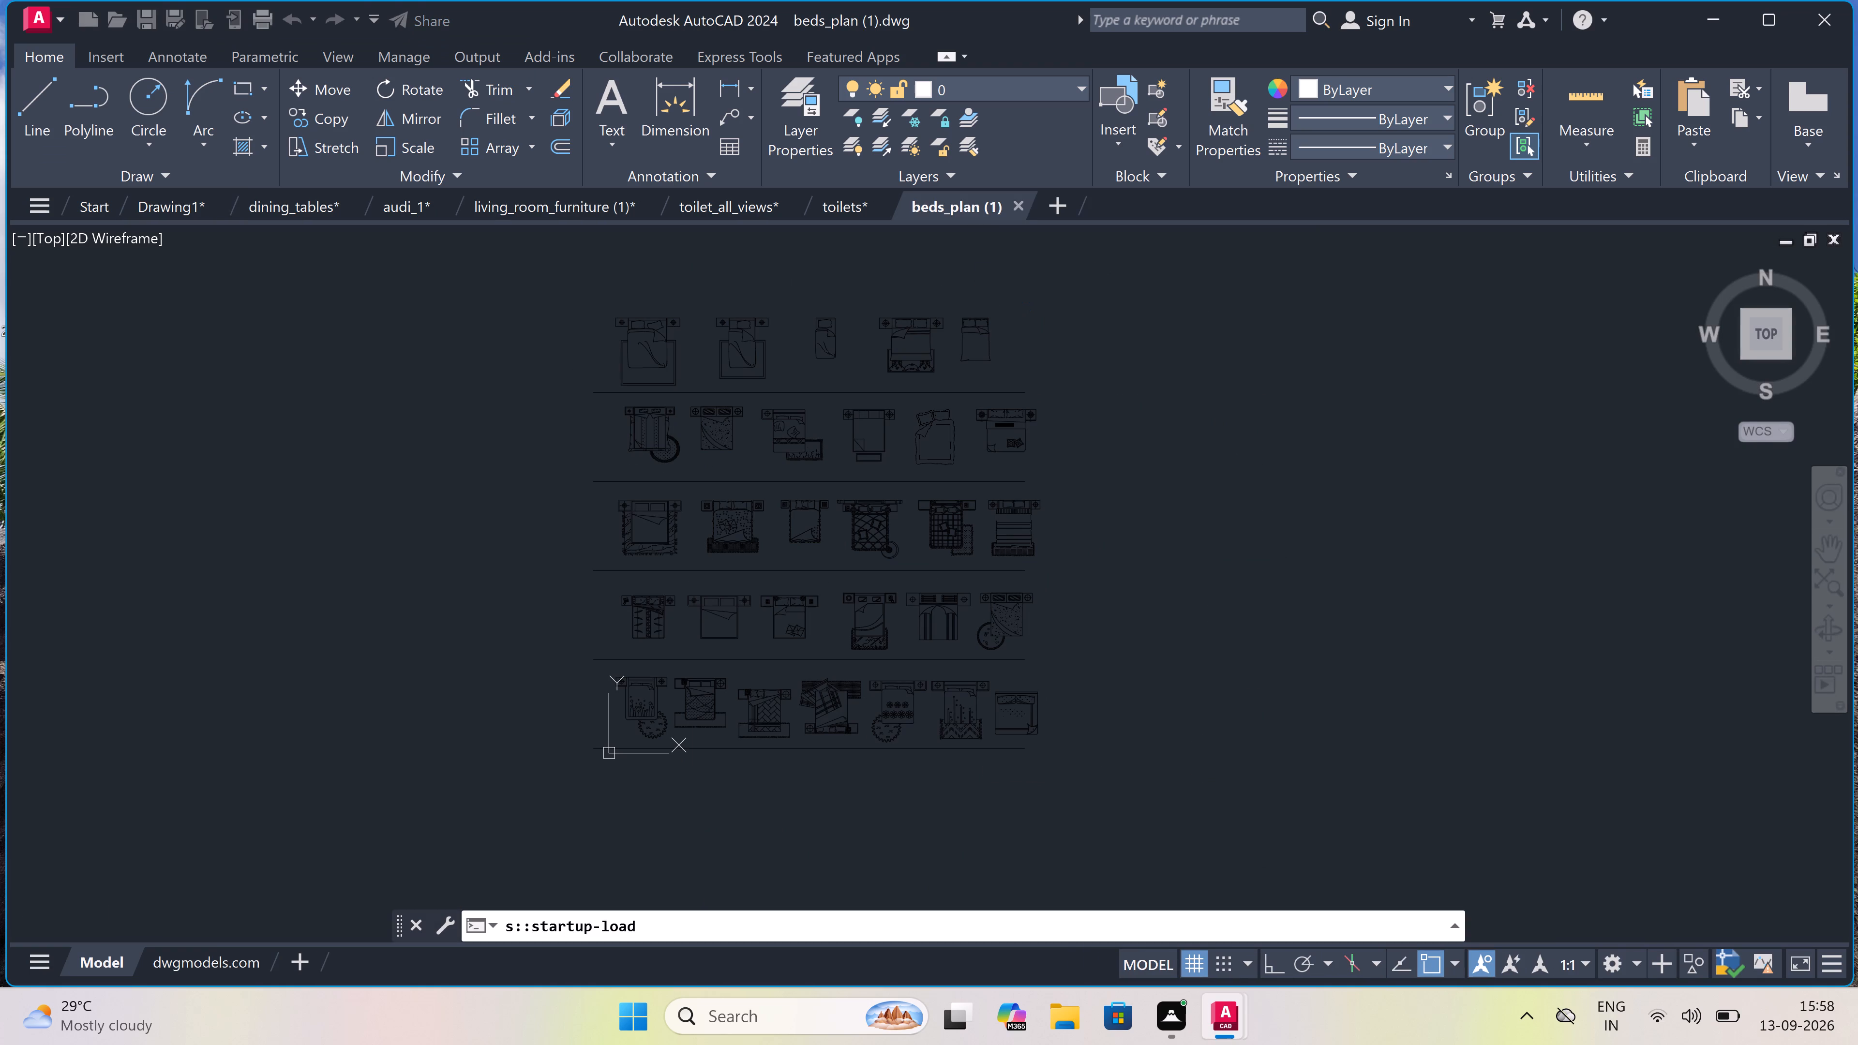
left_click_drag(1122, 277, 1063, 346)
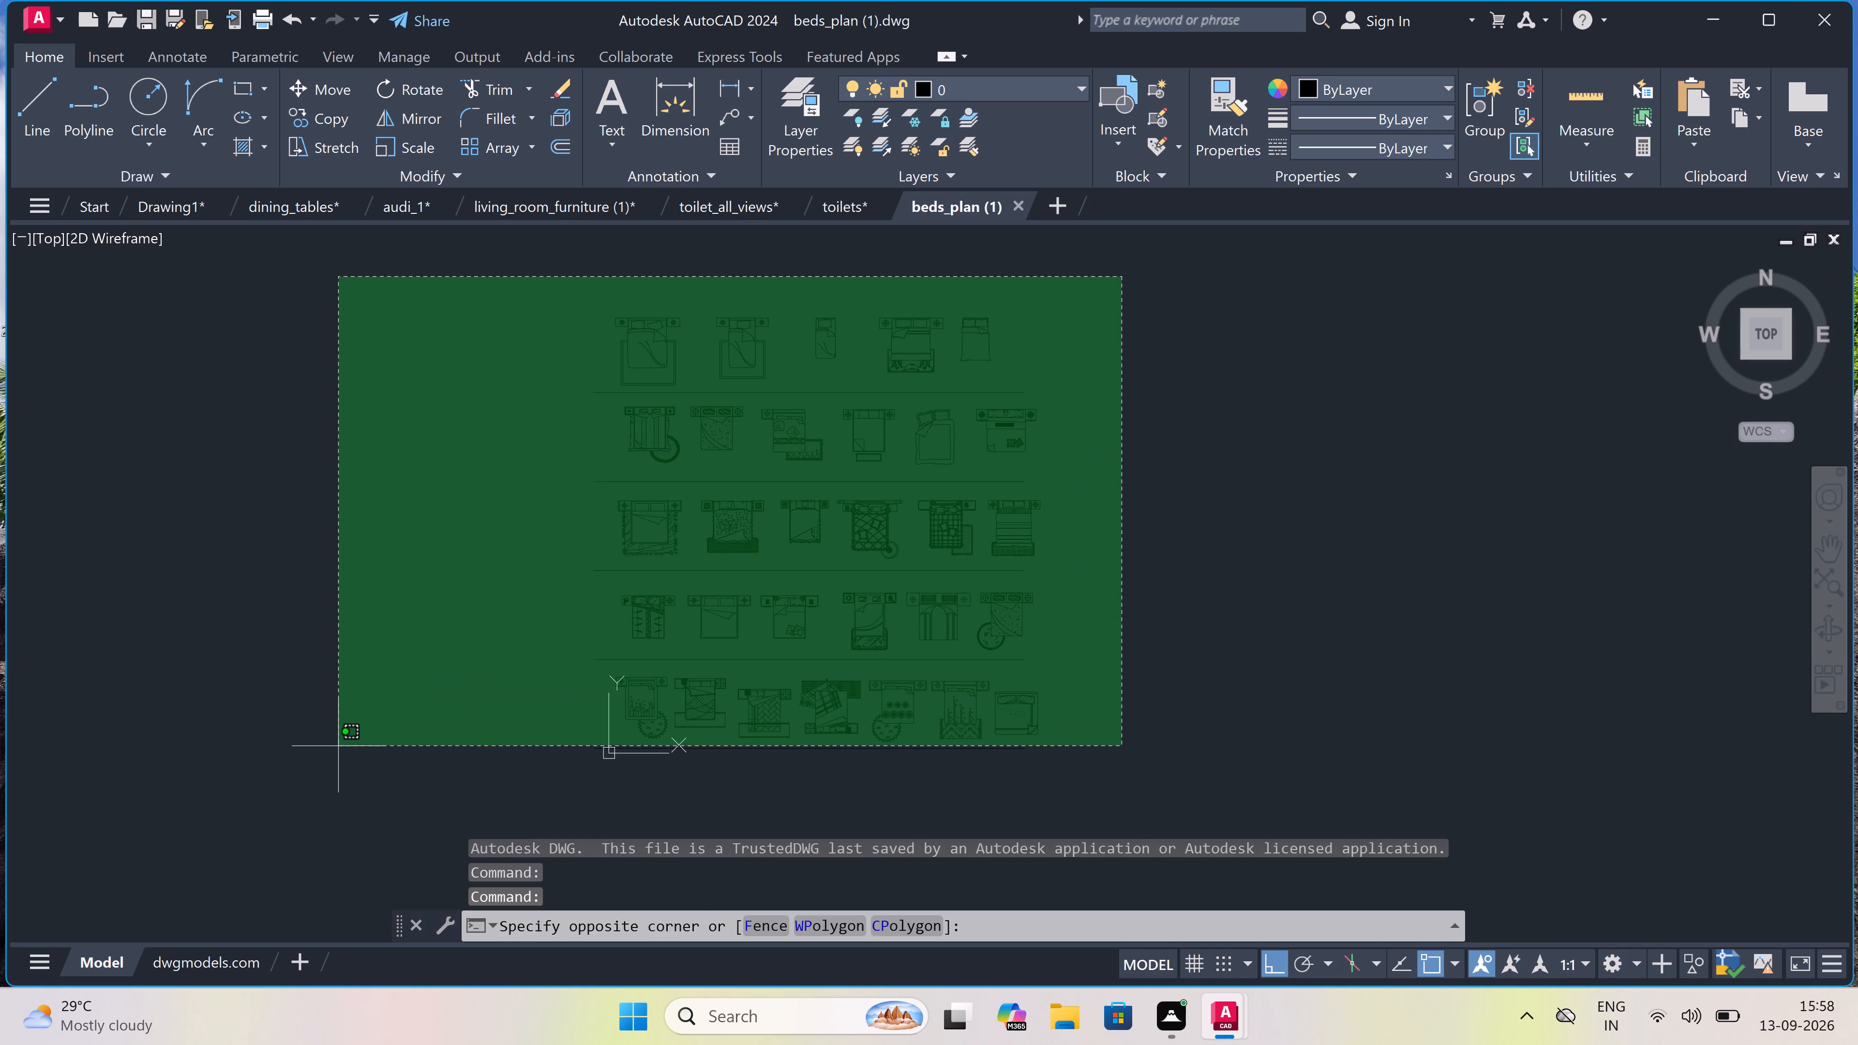
double_click(338, 755)
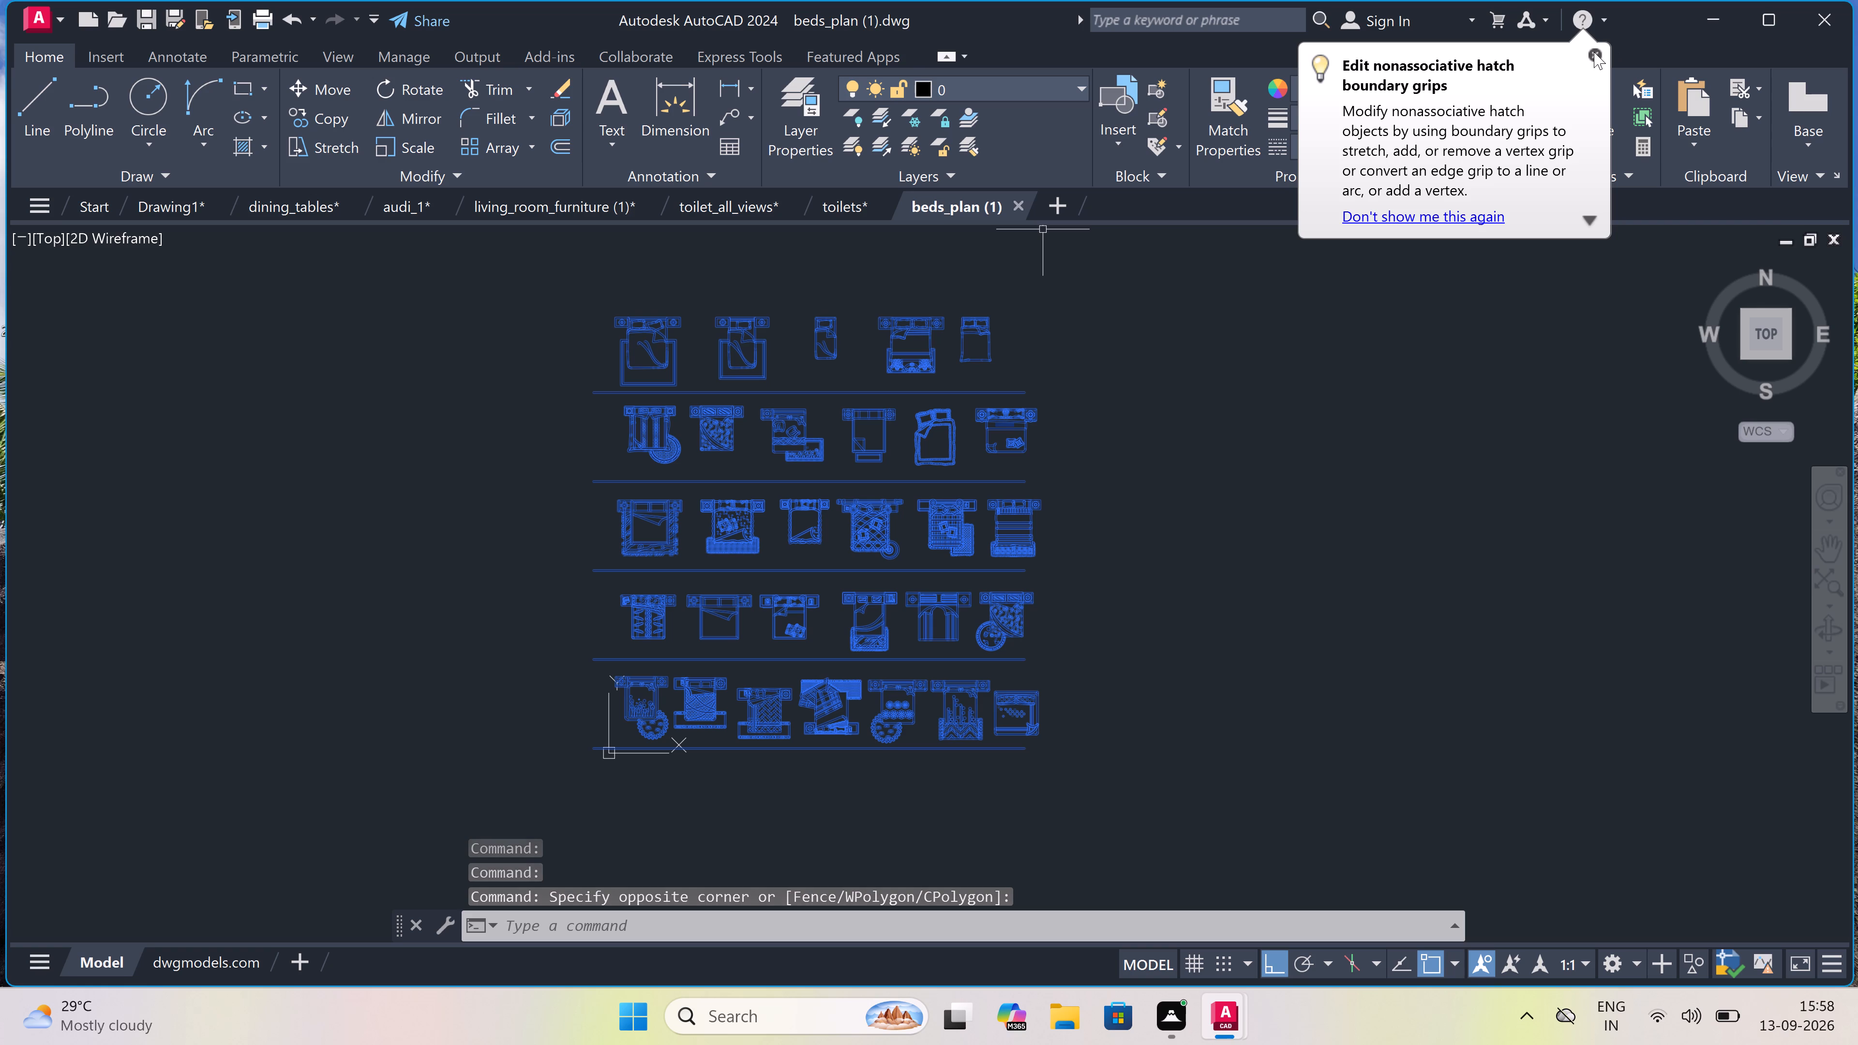
double_click(1594, 52)
left_click(1428, 83)
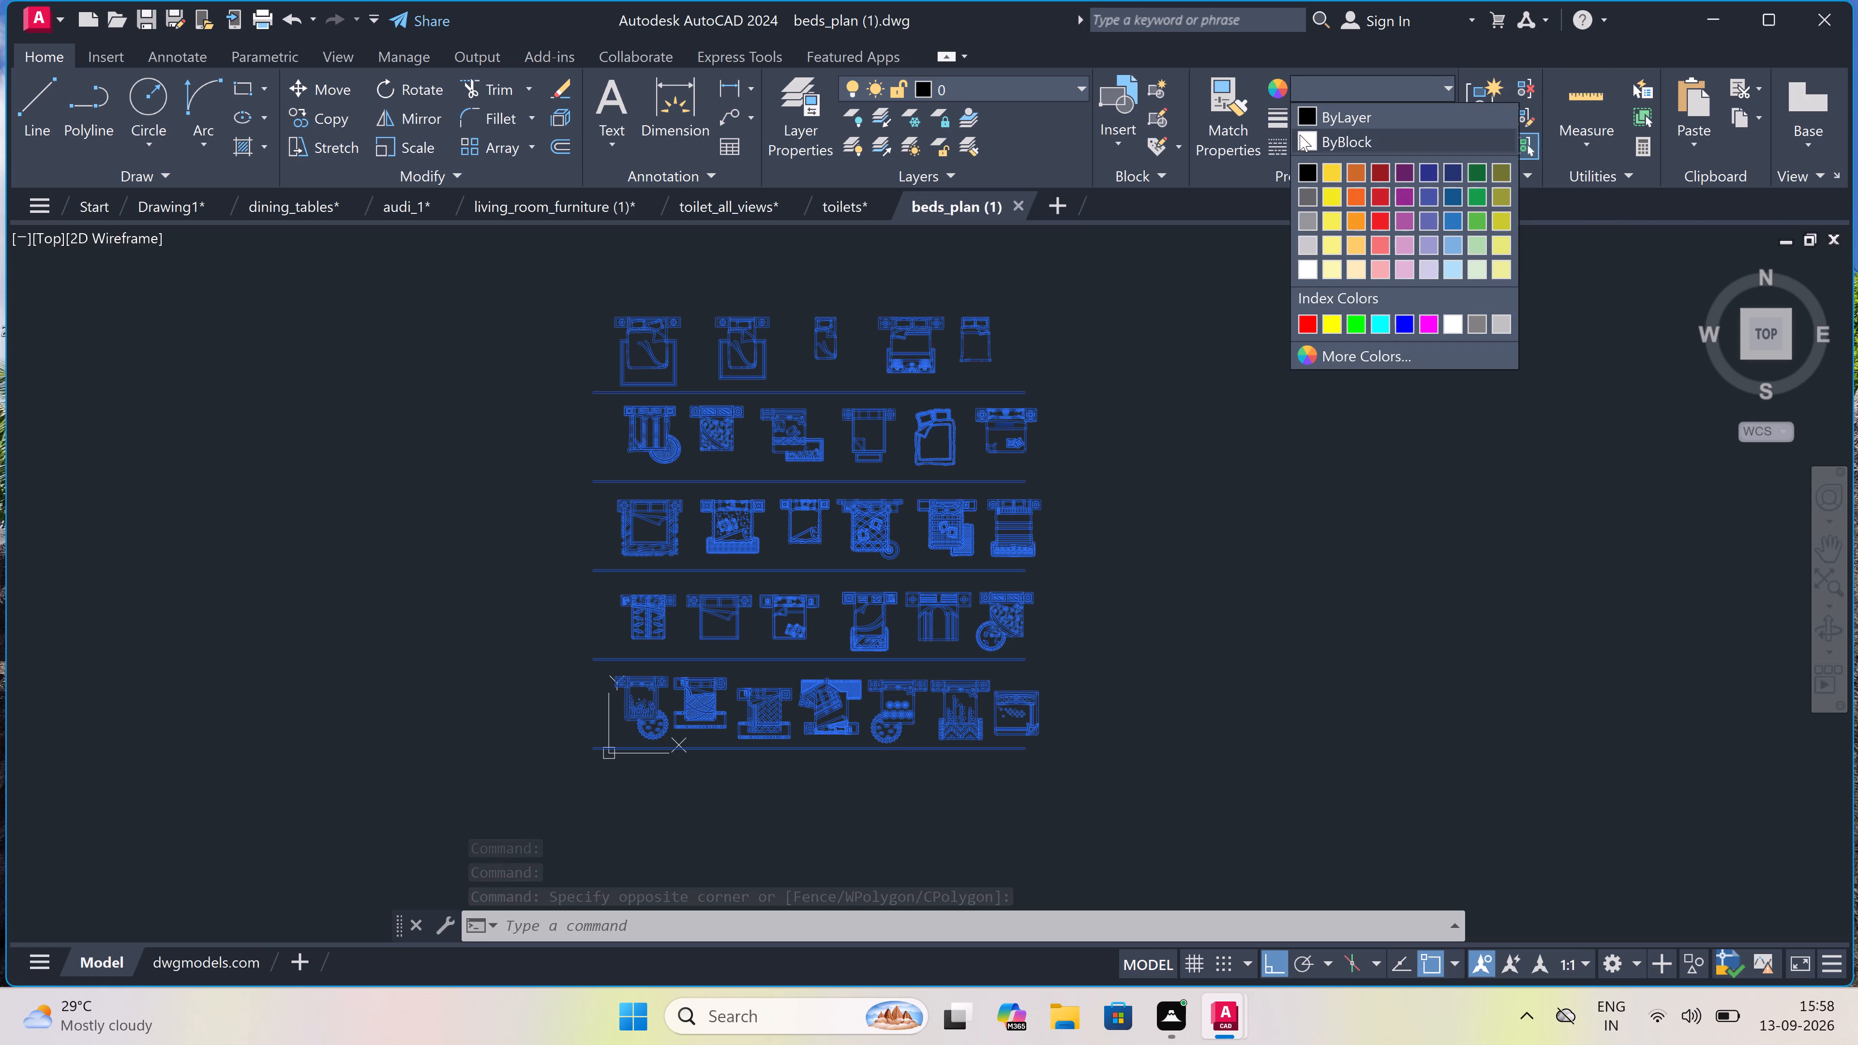
double_click(1293, 138)
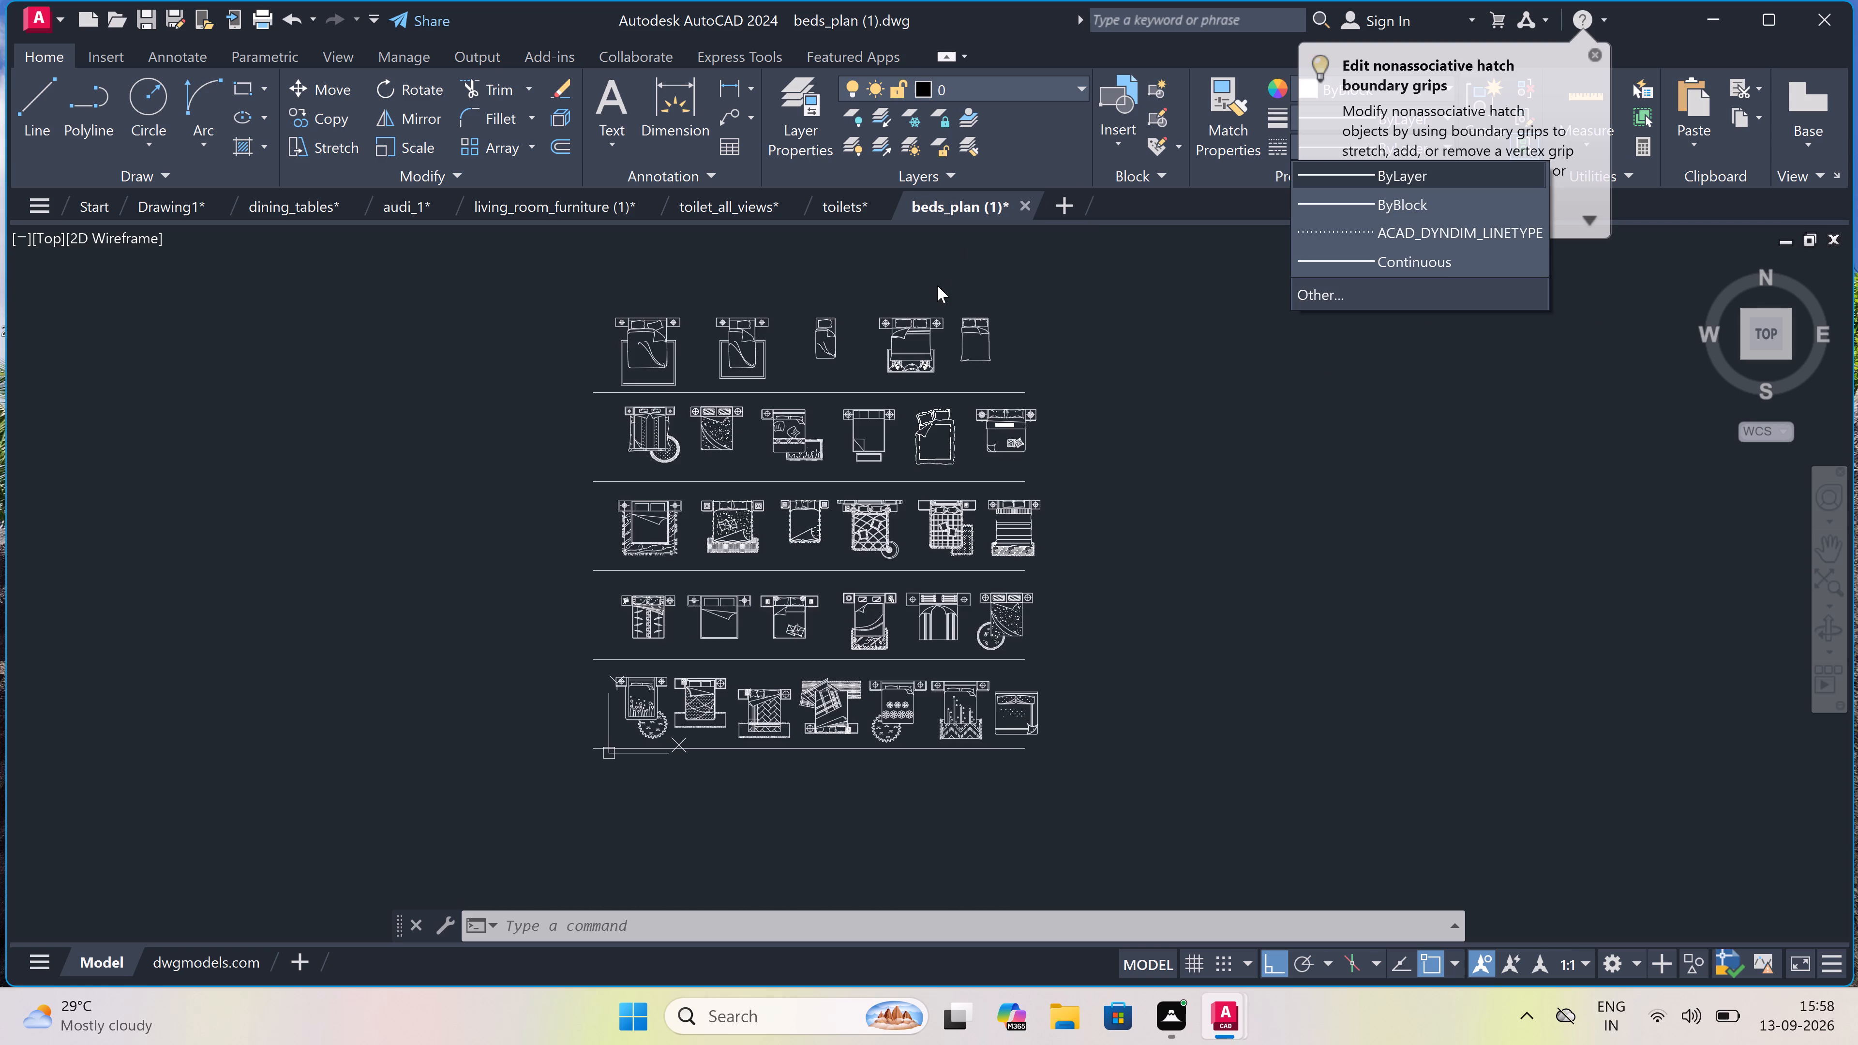
key("Escape")
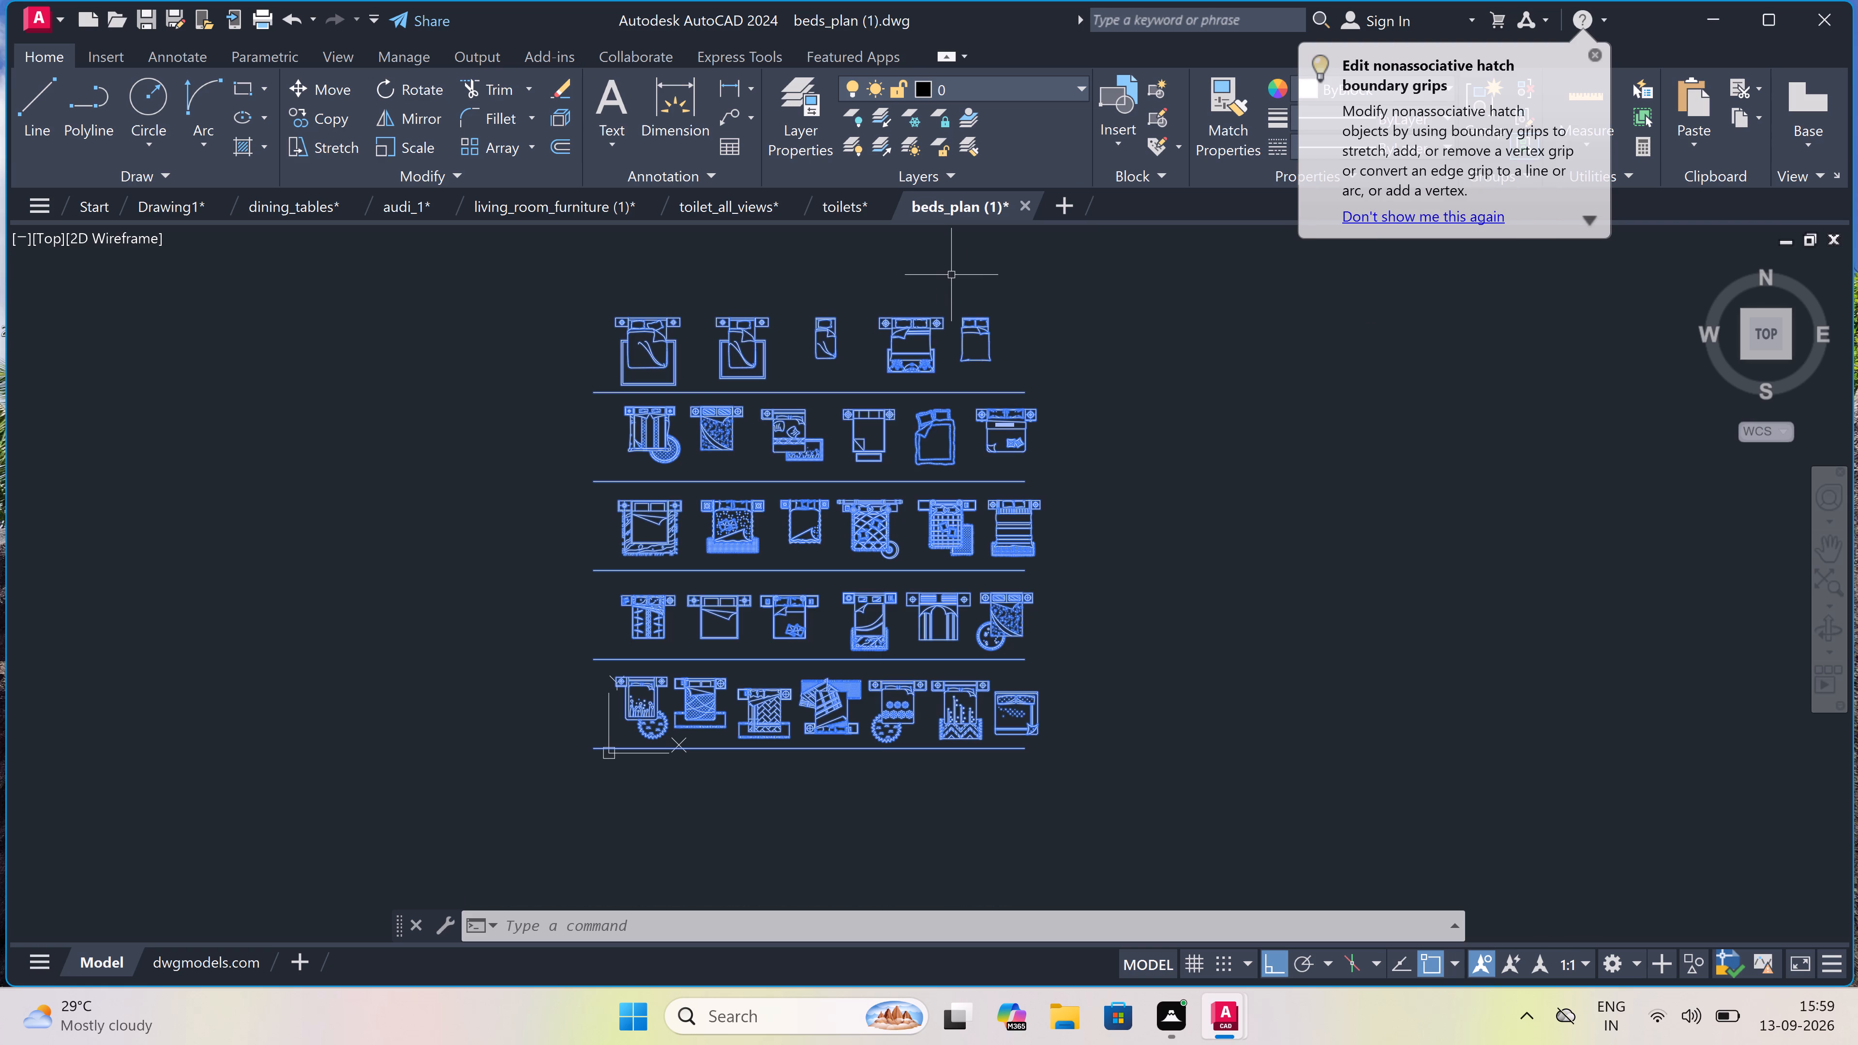
key("Escape")
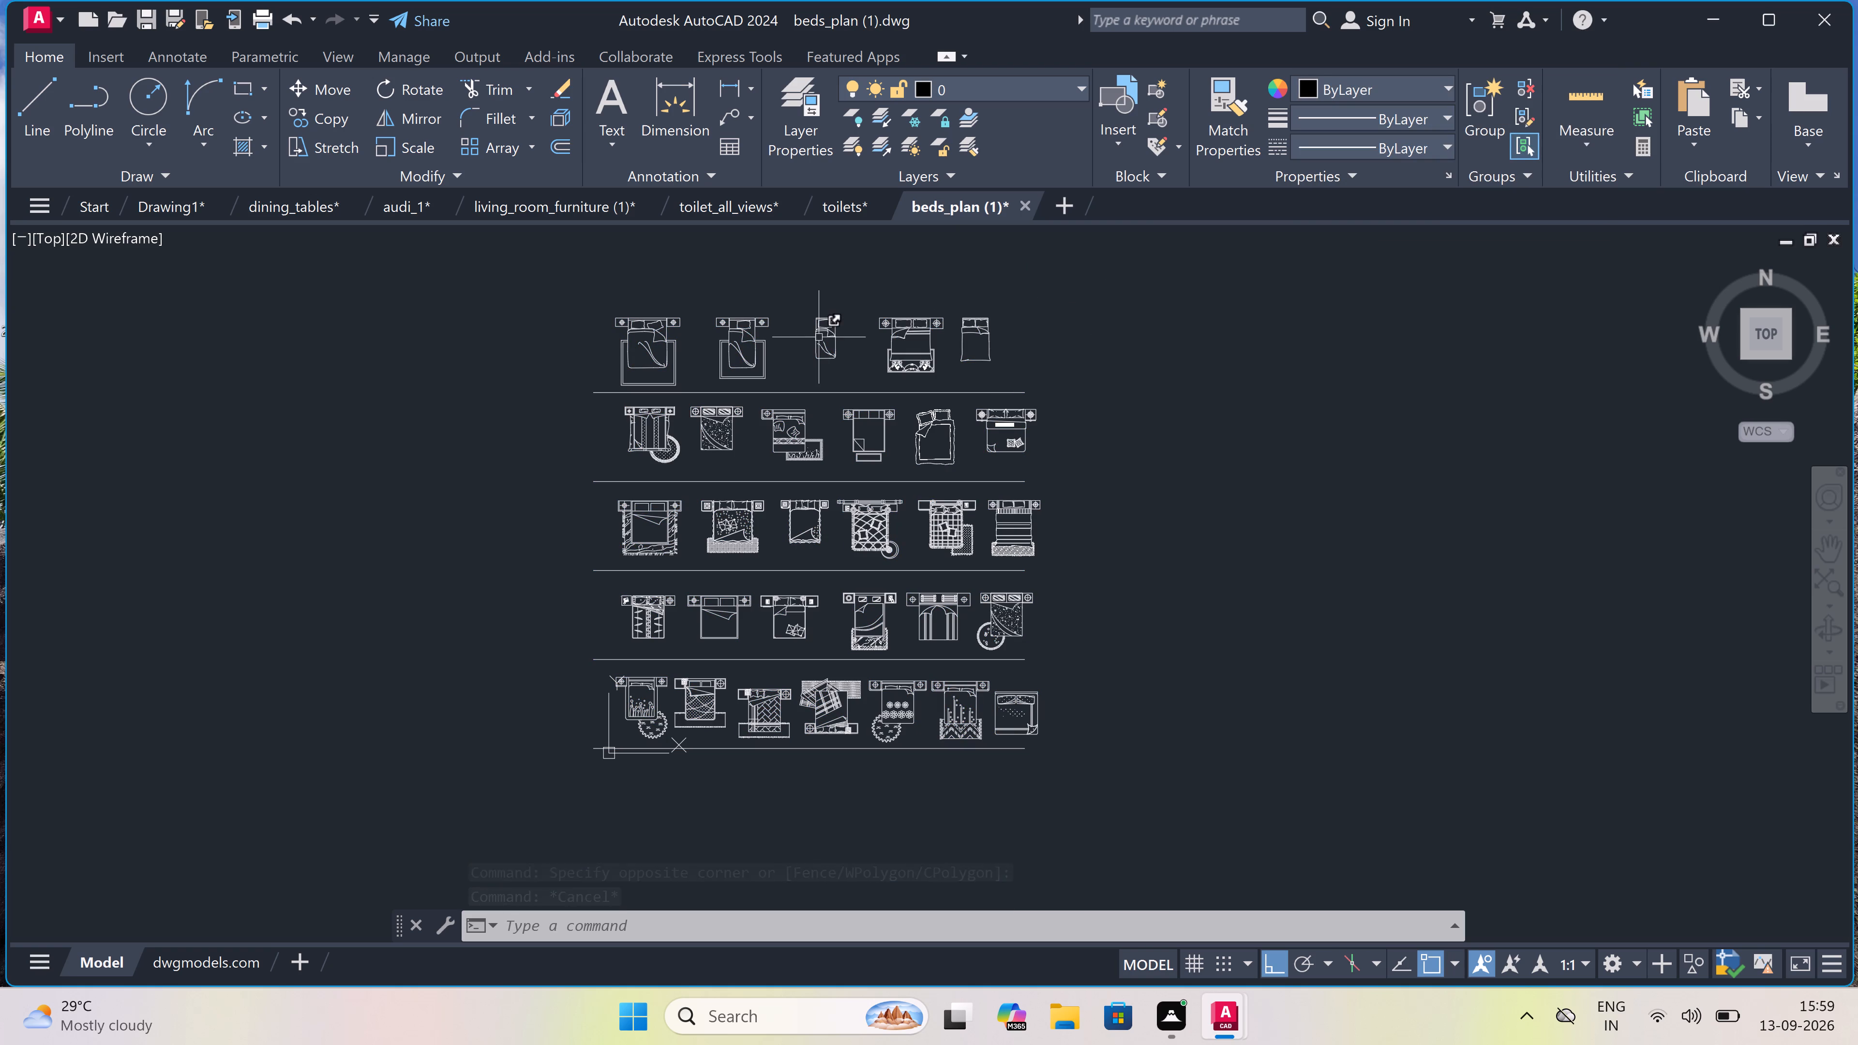
Copy the first double bed of the top row, with its side tables and rug, into Drawing1 beside the floor plan.
scroll(666, 306, "up", 3)
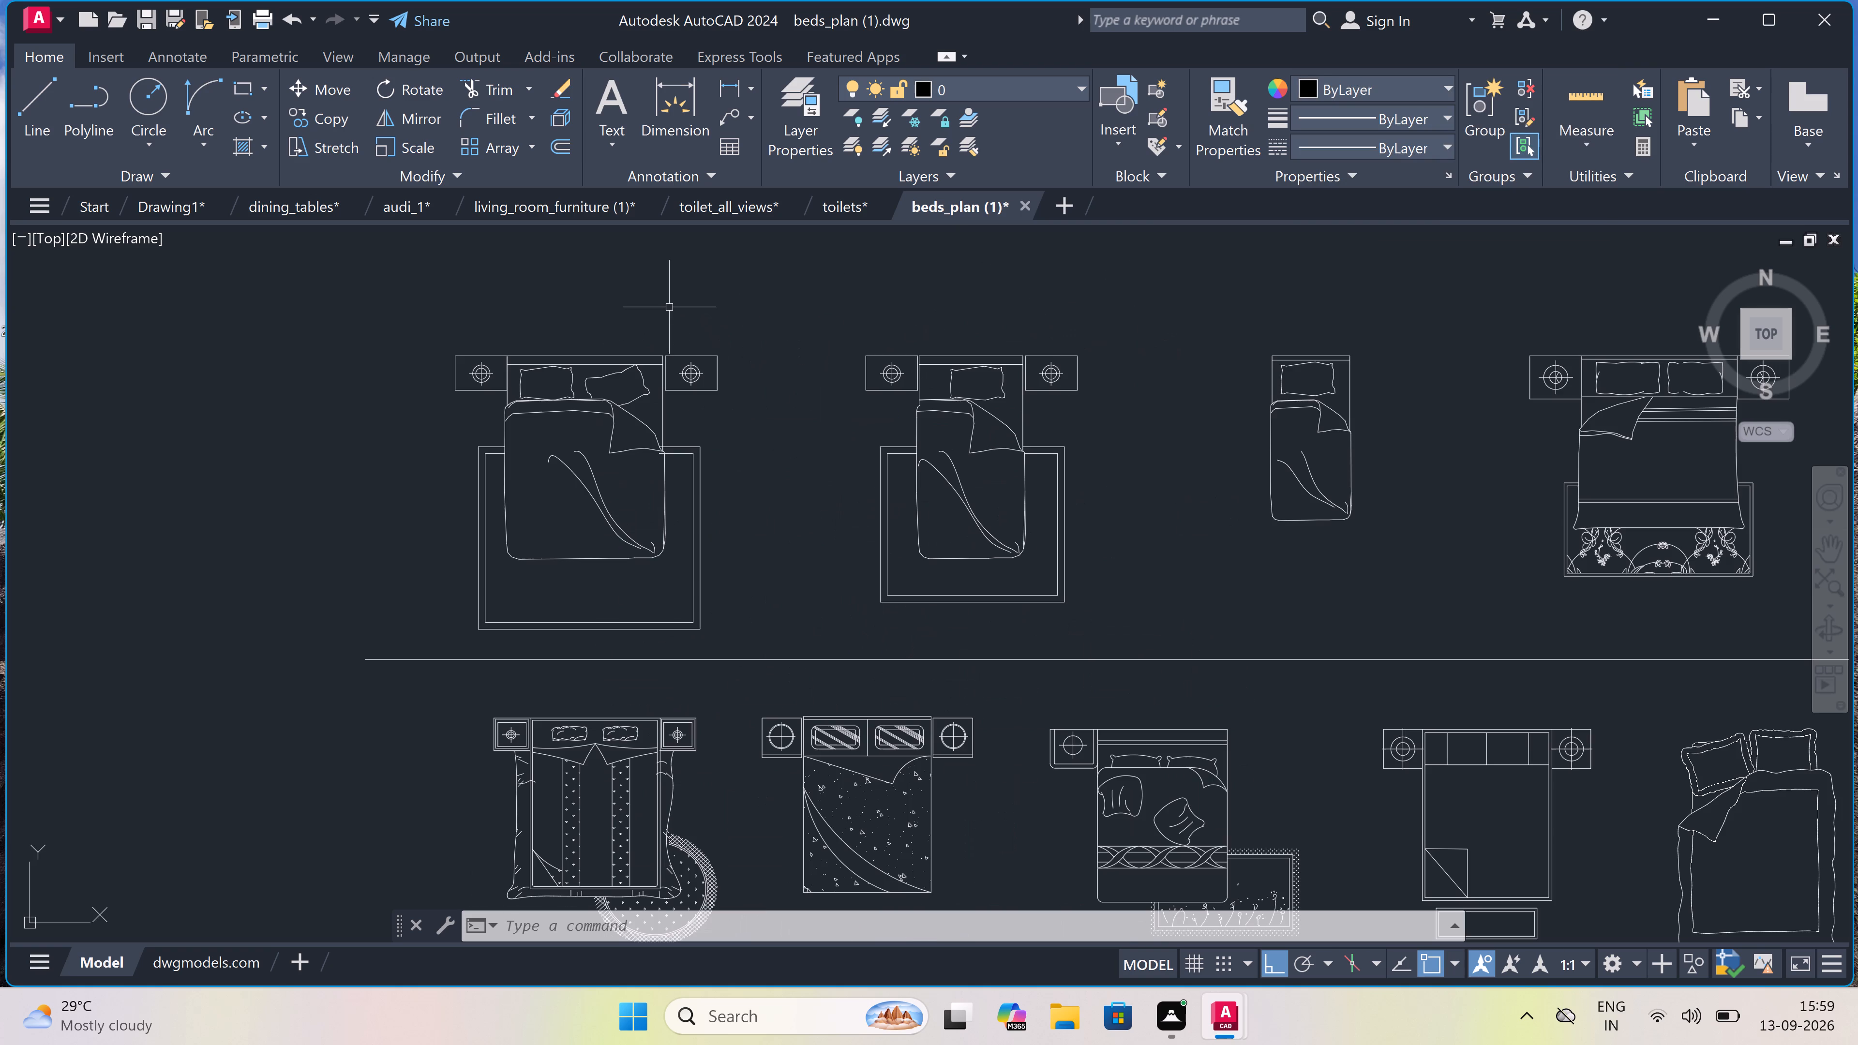
left_click_drag(803, 299, 774, 322)
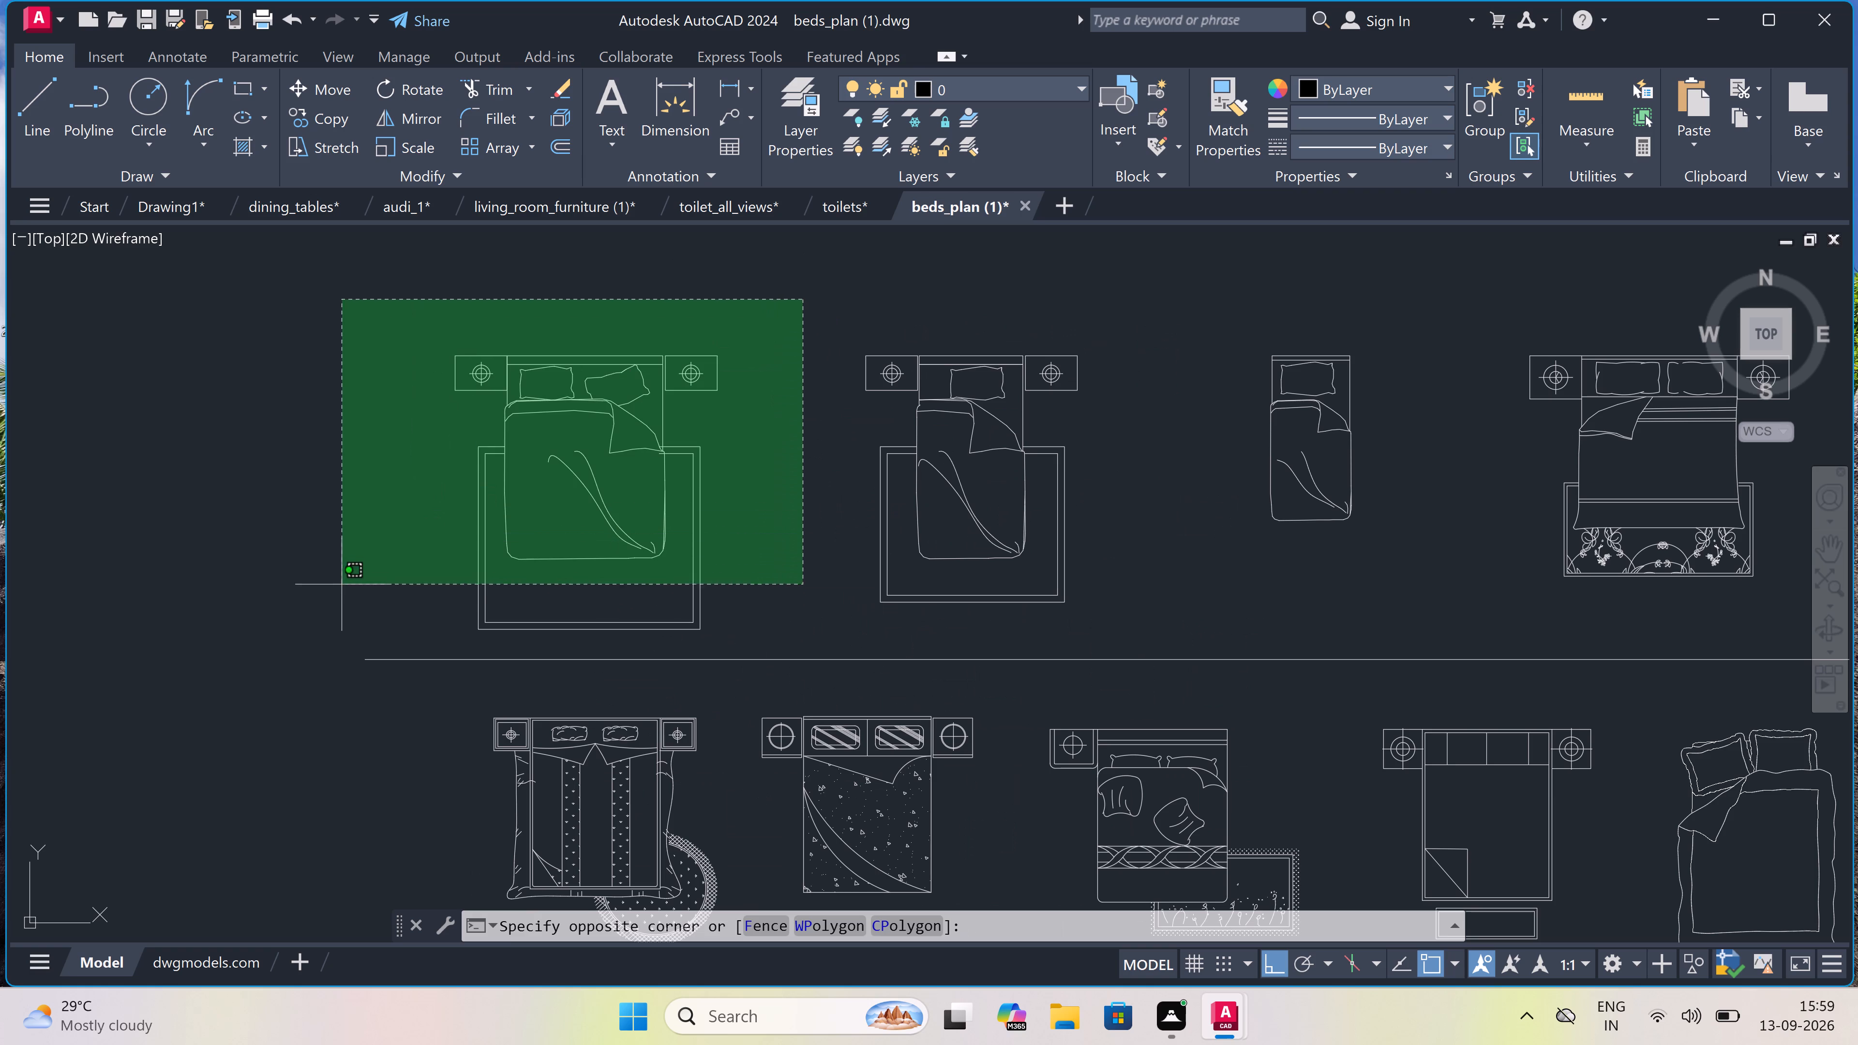
left_click(335, 638)
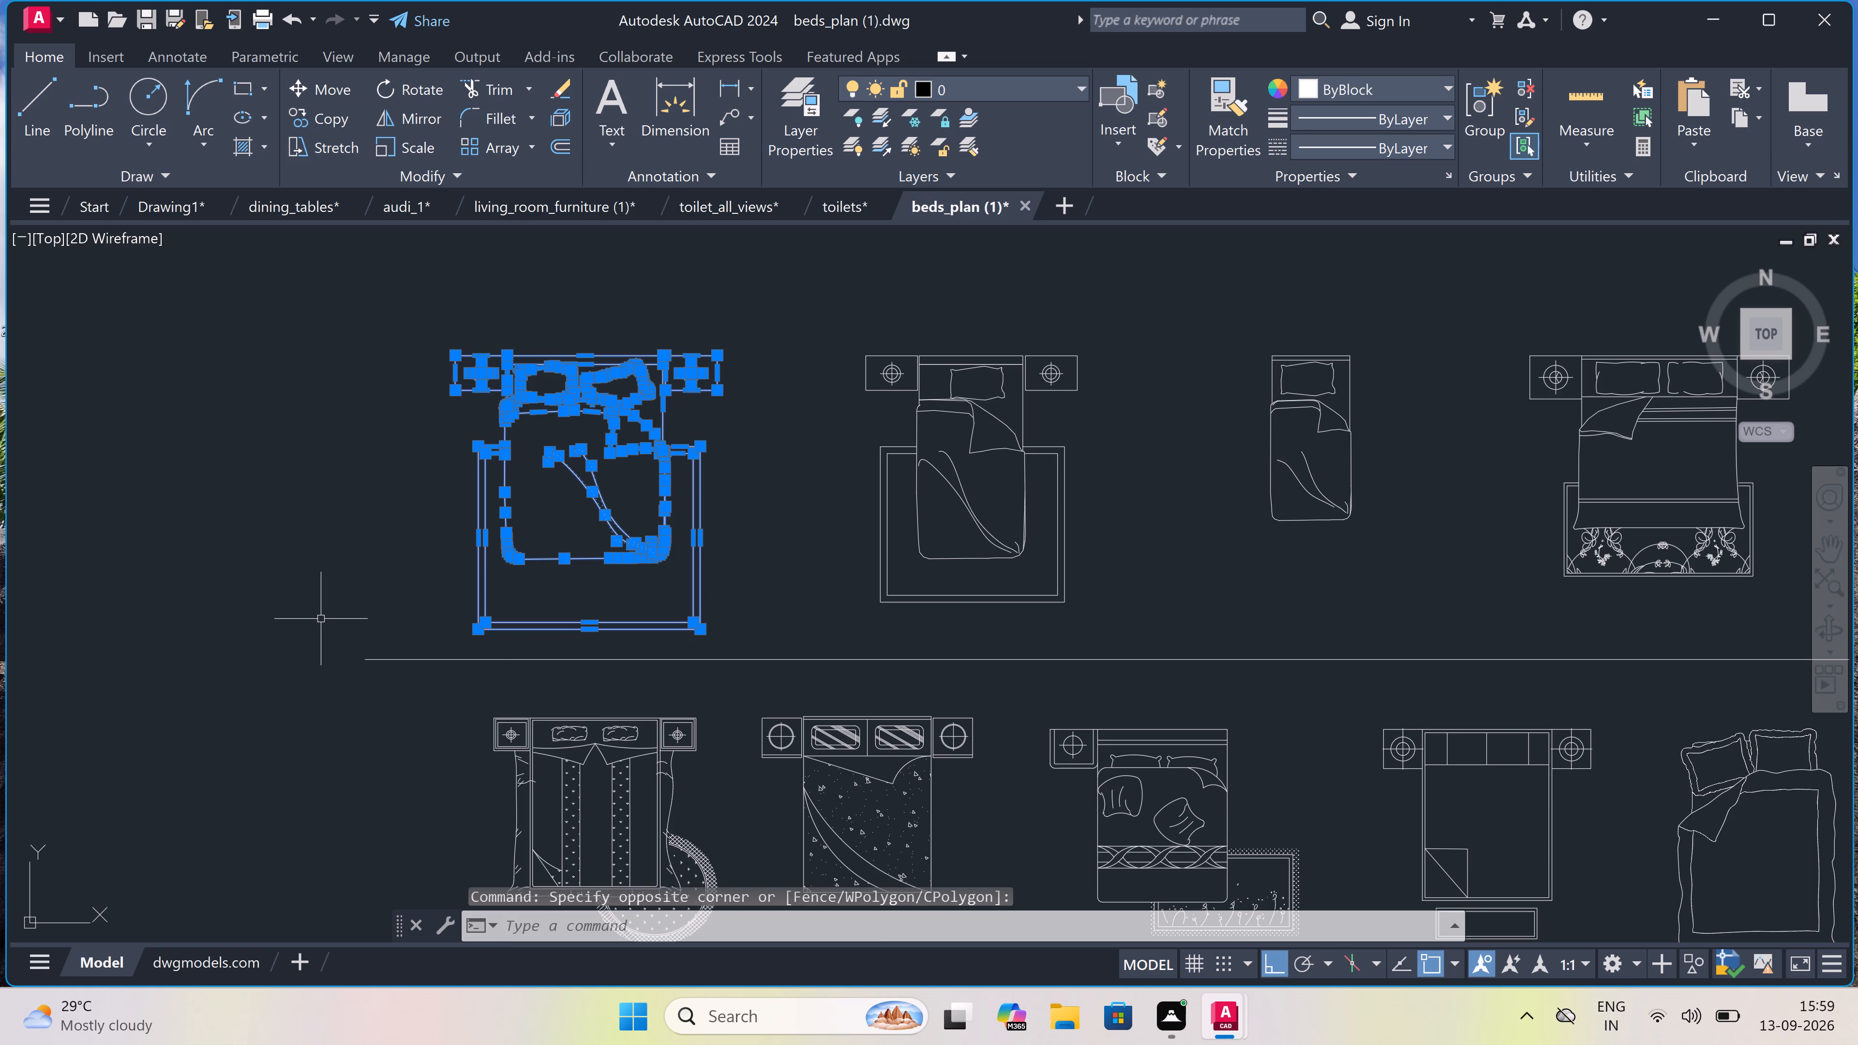
key("ctrl+c")
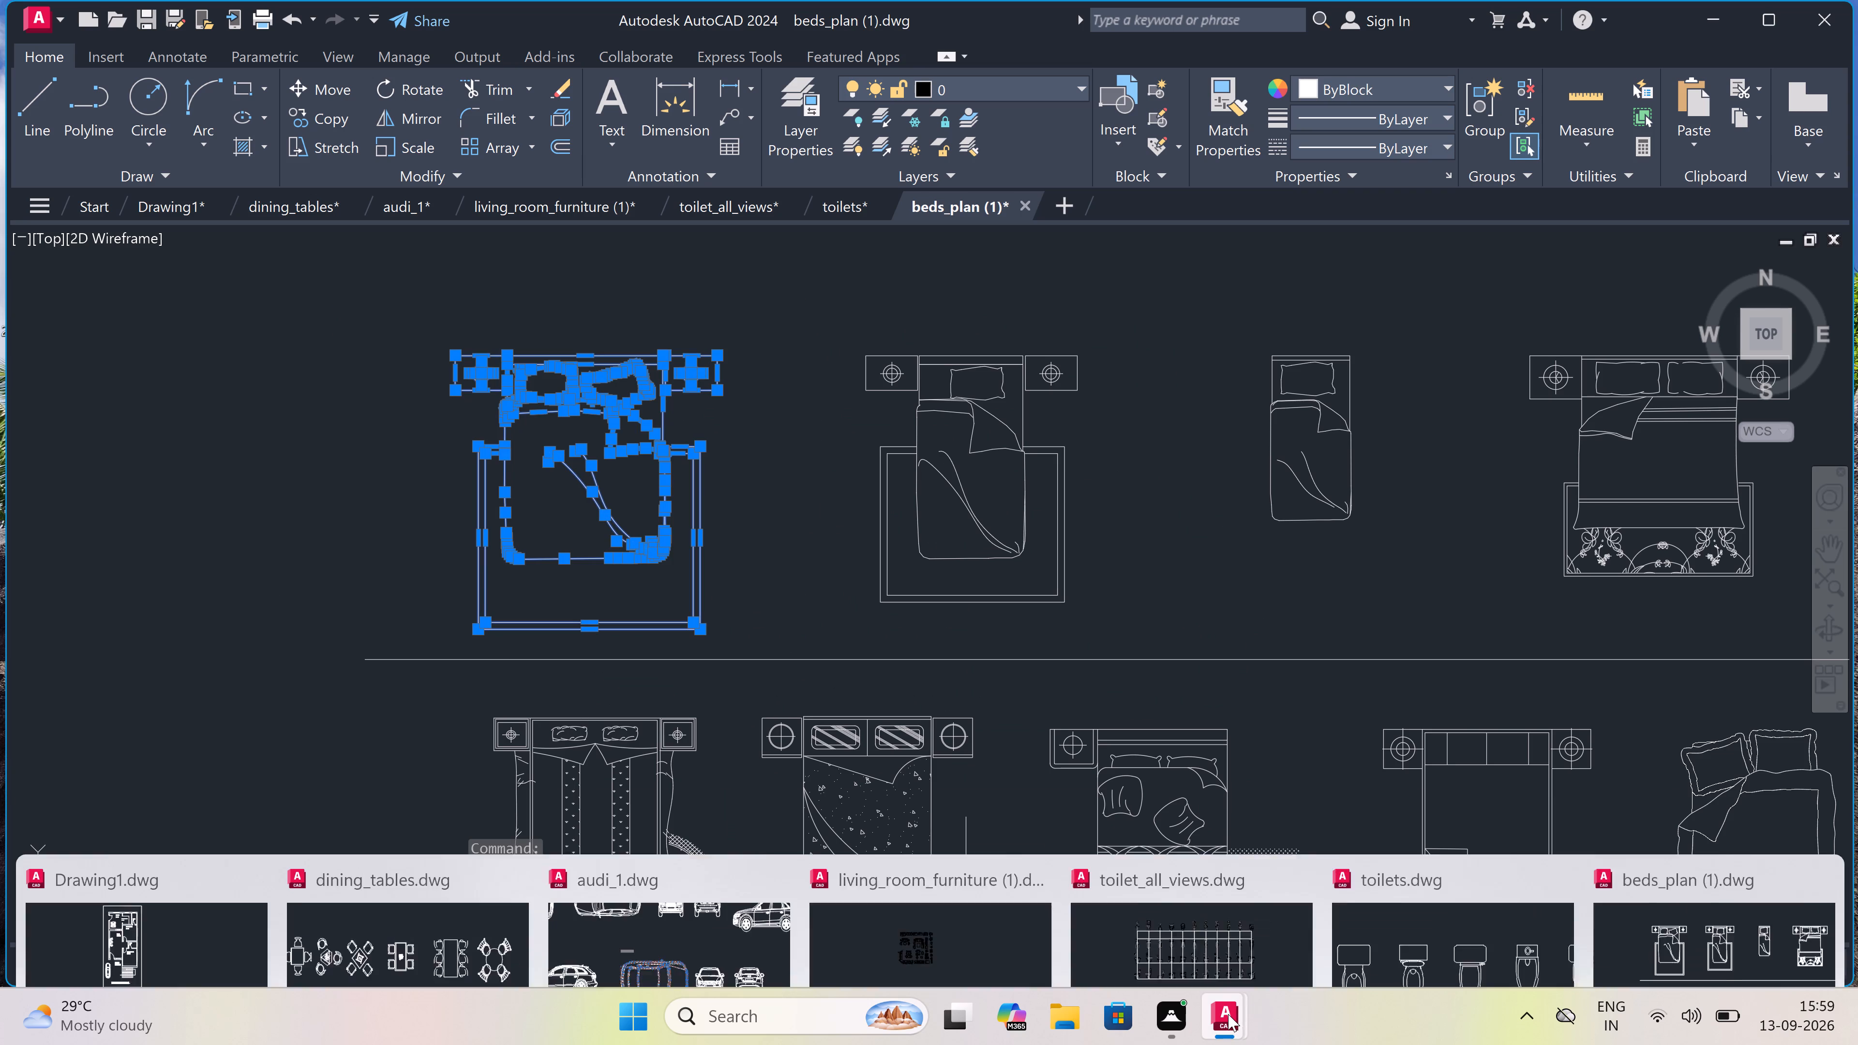
left_click(94, 885)
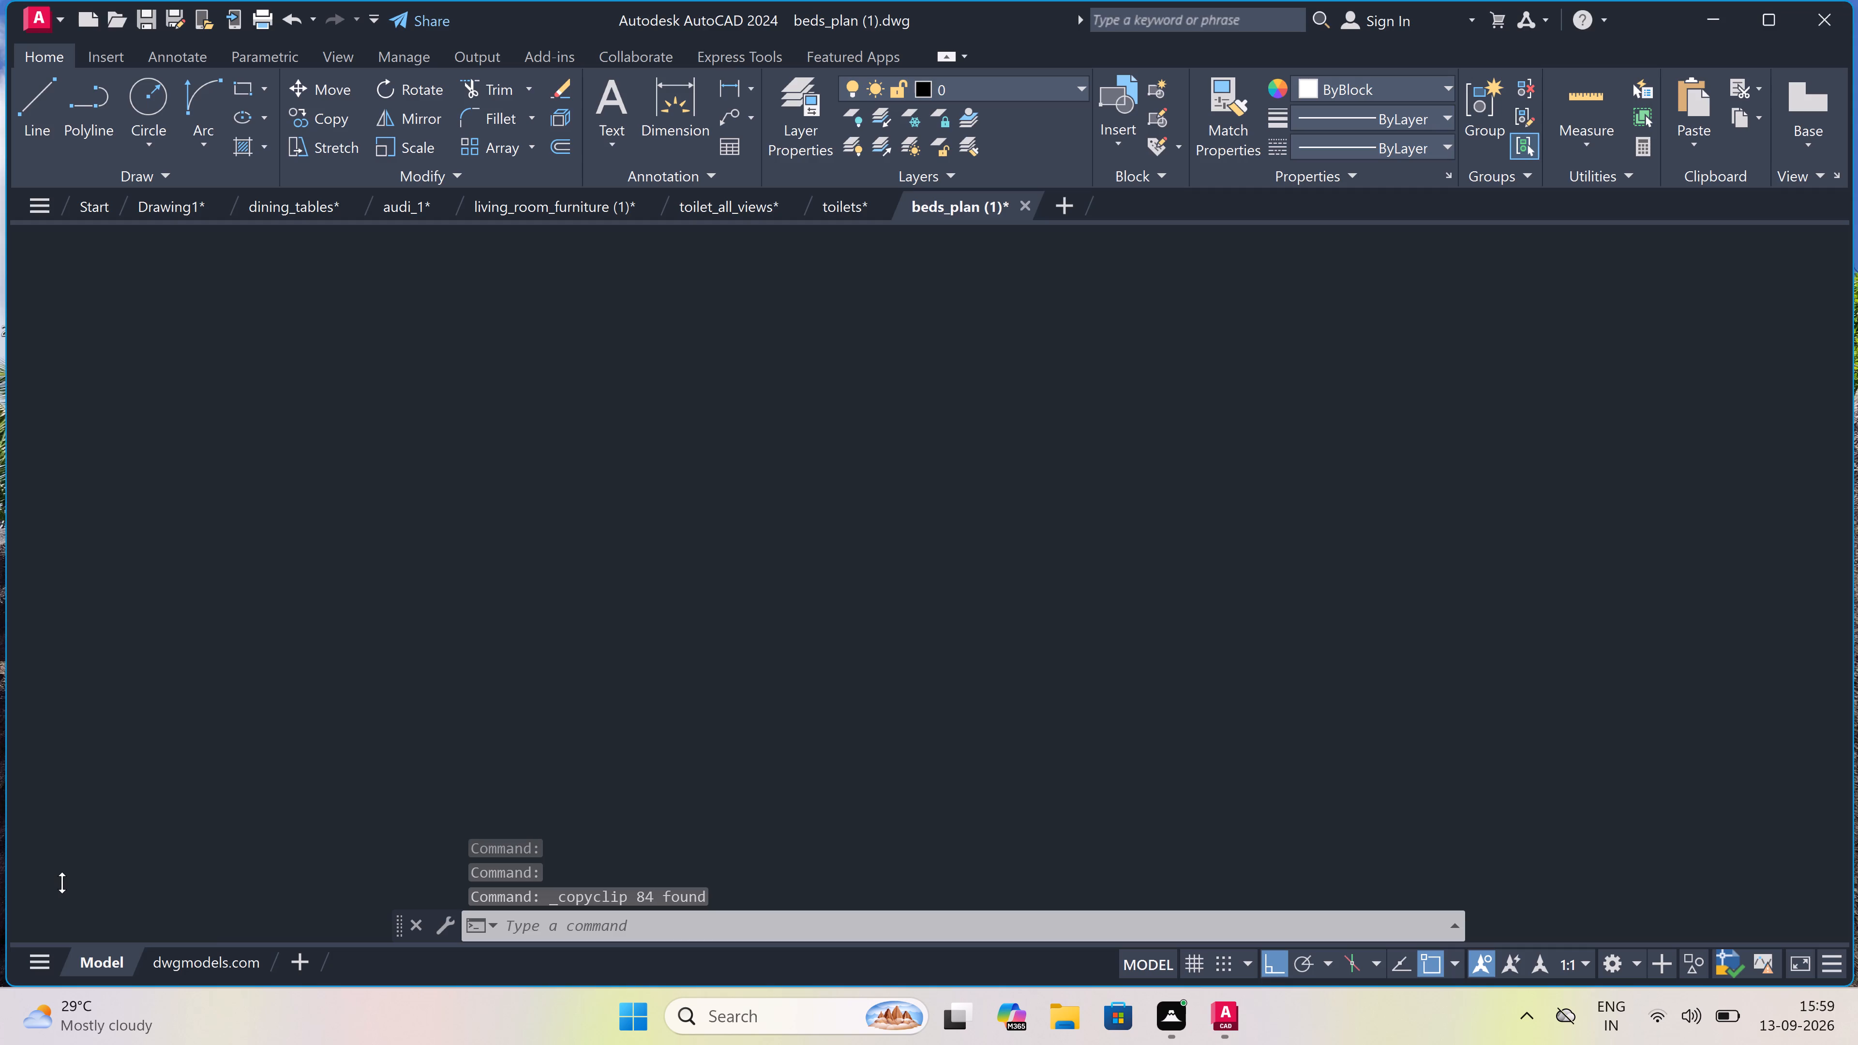
key("ctrl+v")
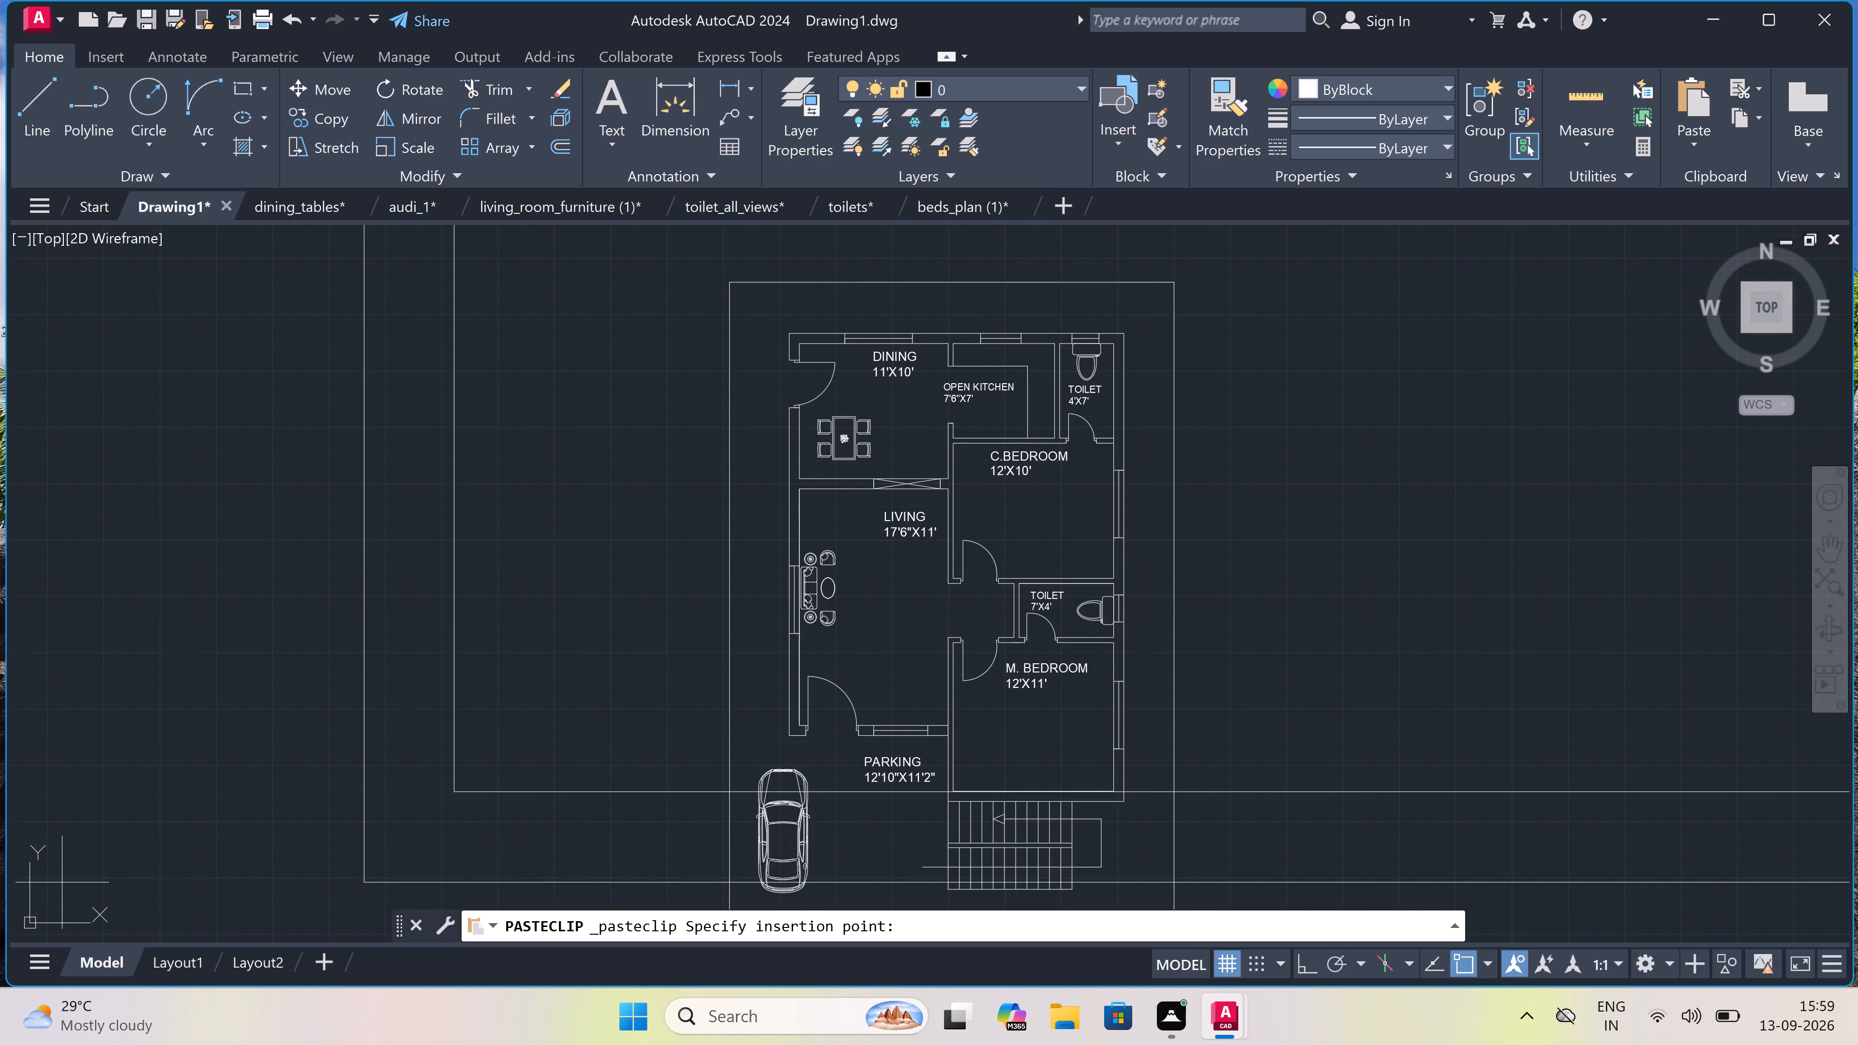
scroll(68, 671, "down", 4)
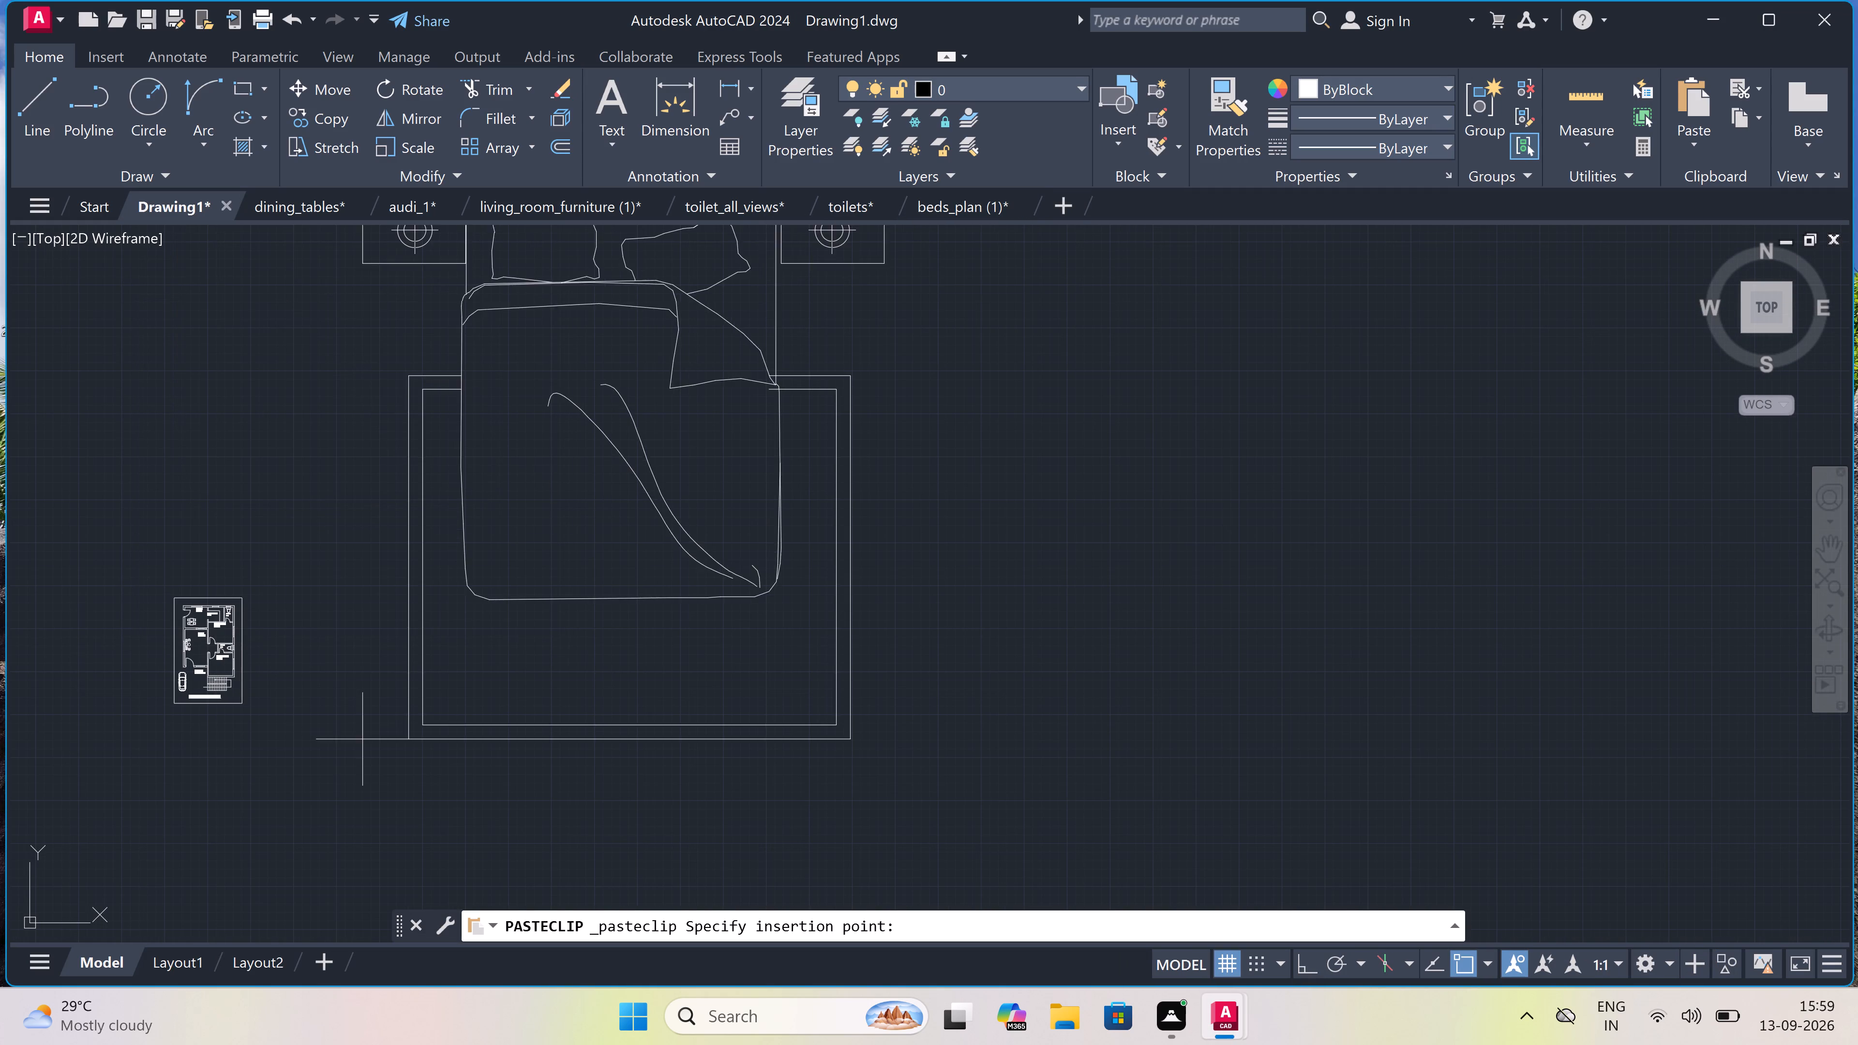
left_click(398, 788)
Scale the pasted double bed down by eye from a base point on the bed, to roughly suit the plan's rooms.
scroll(398, 787, "down", 2)
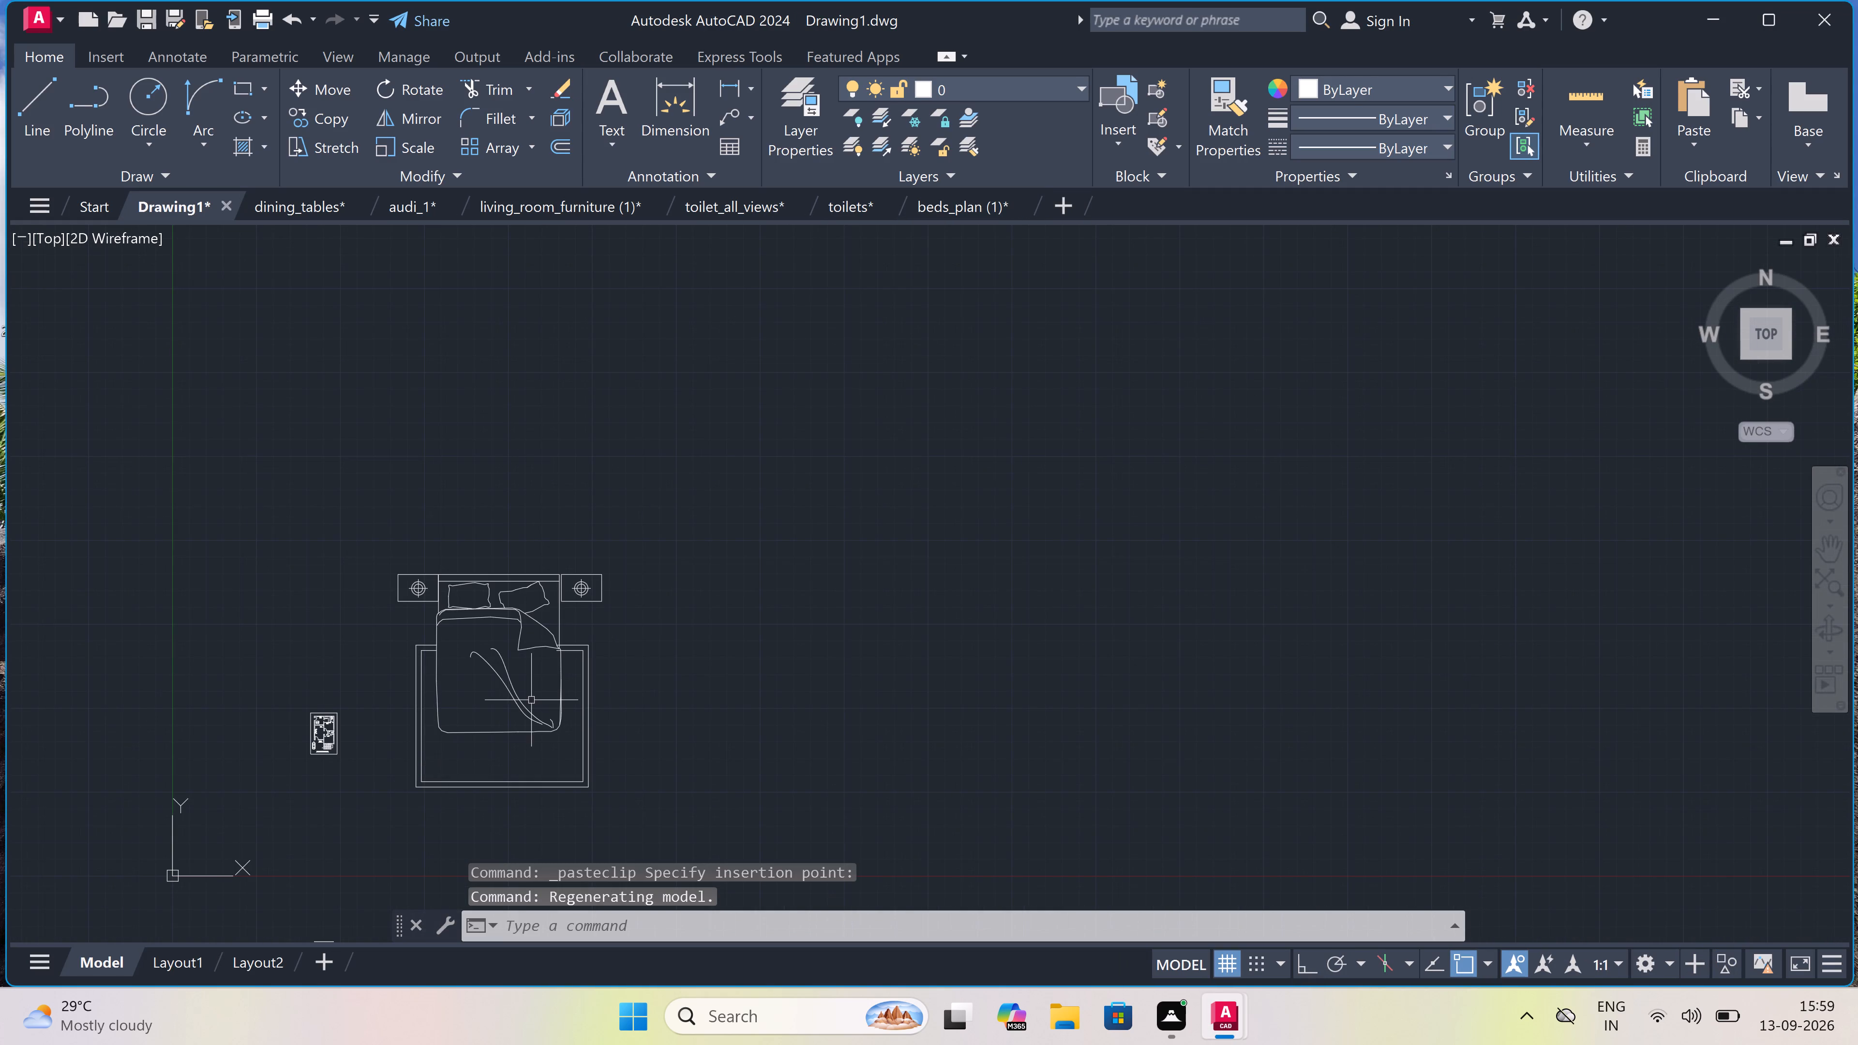
scroll(583, 657, "down", 2)
scroll(476, 719, "up", 2)
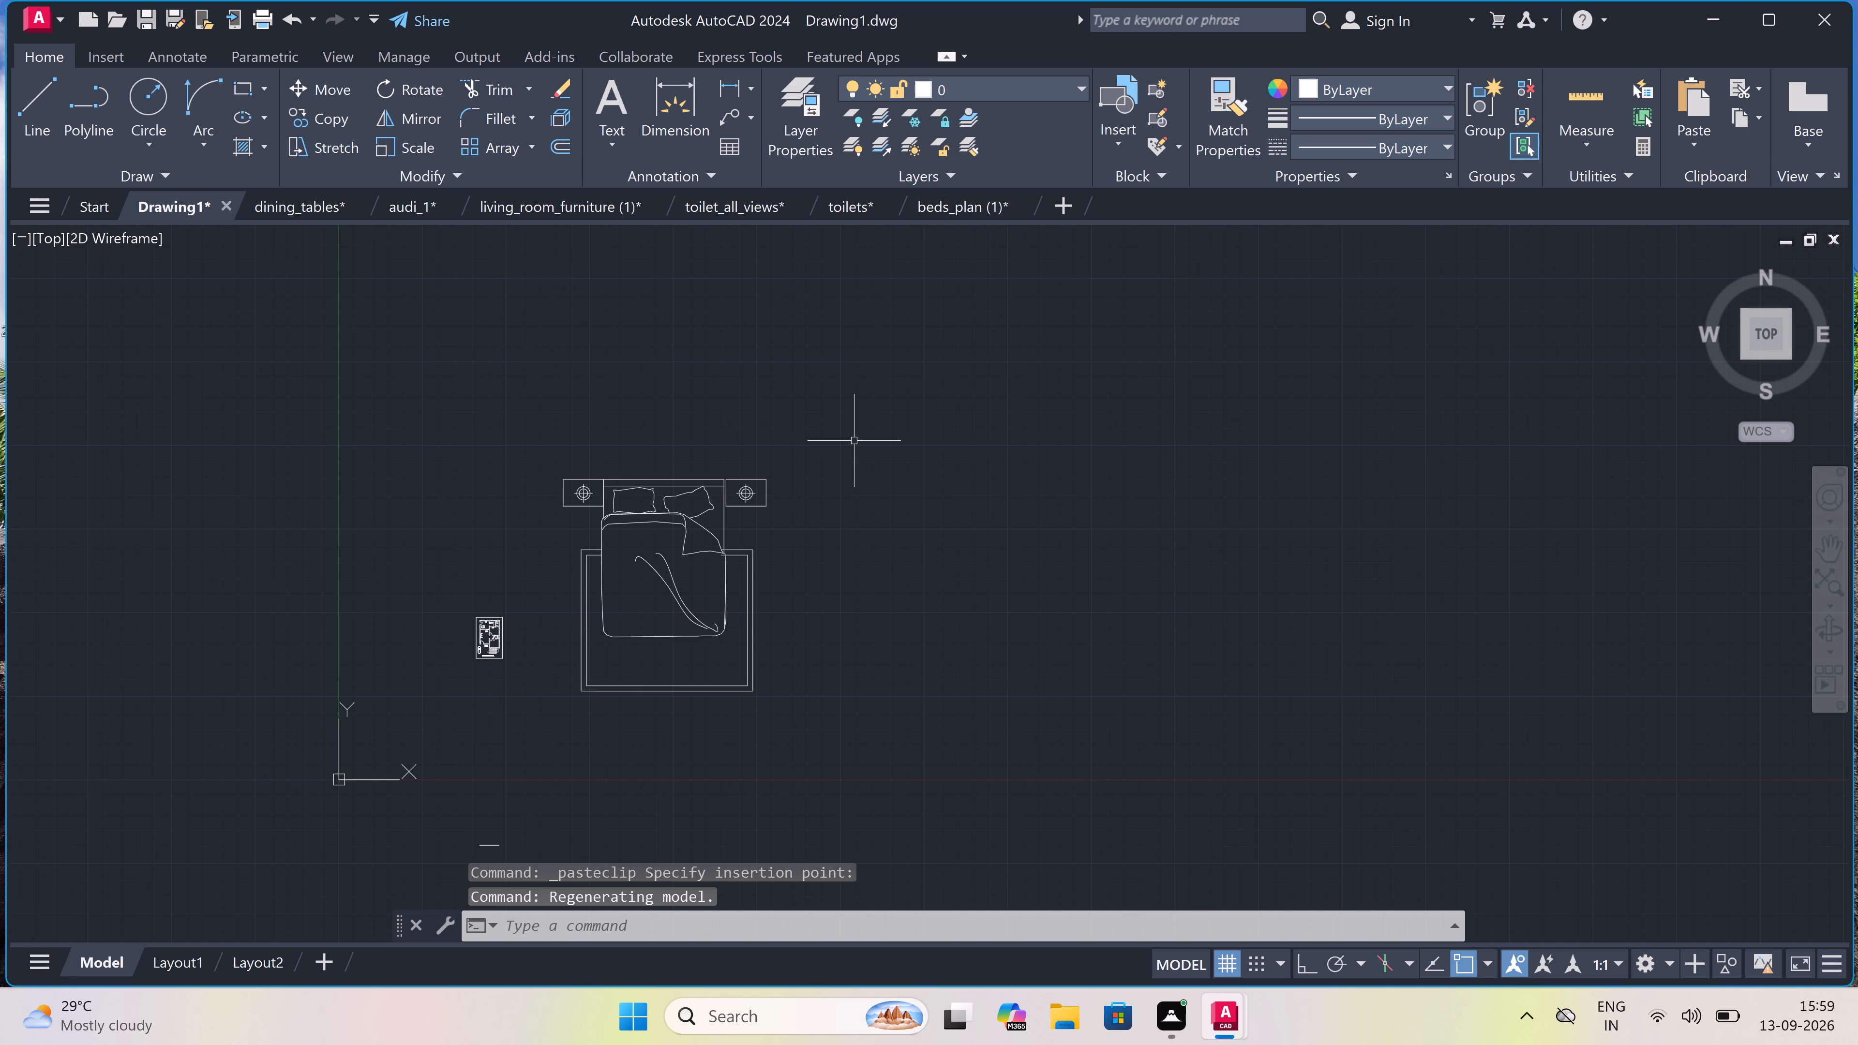
left_click_drag(840, 440, 818, 474)
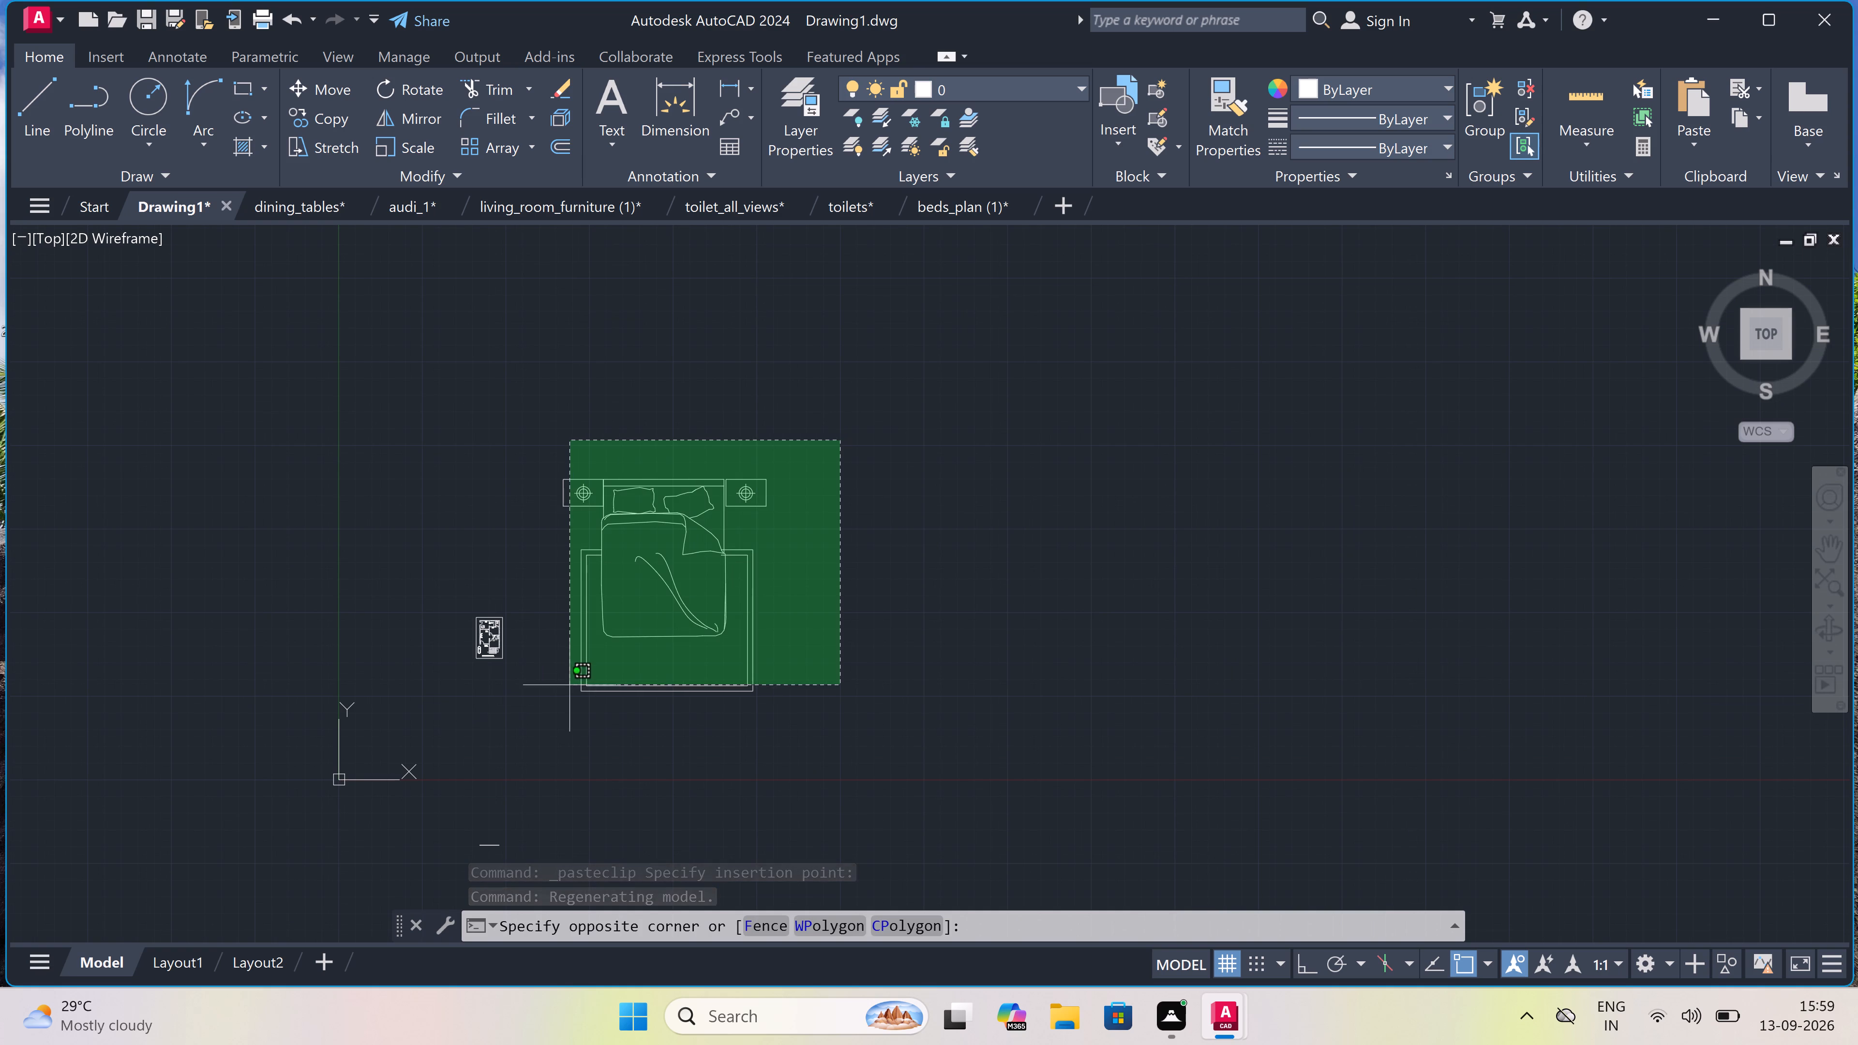
left_click(542, 722)
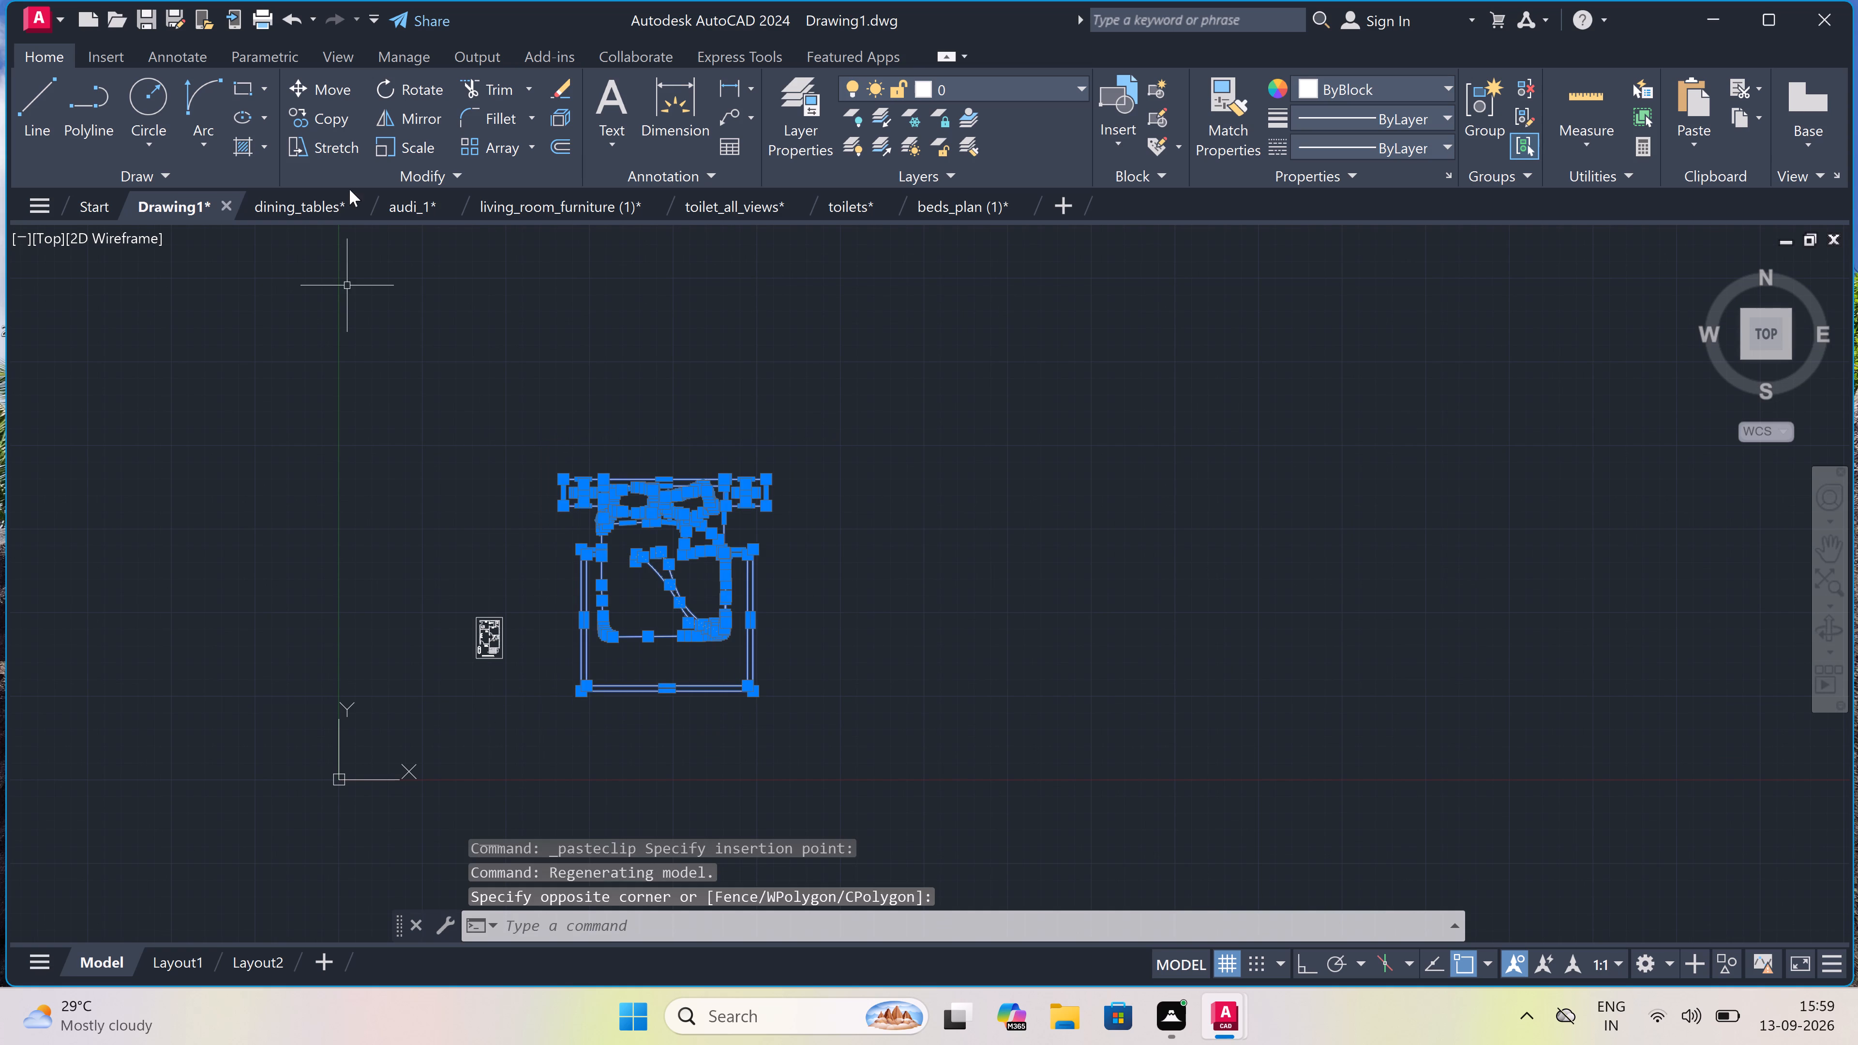
left_click(410, 134)
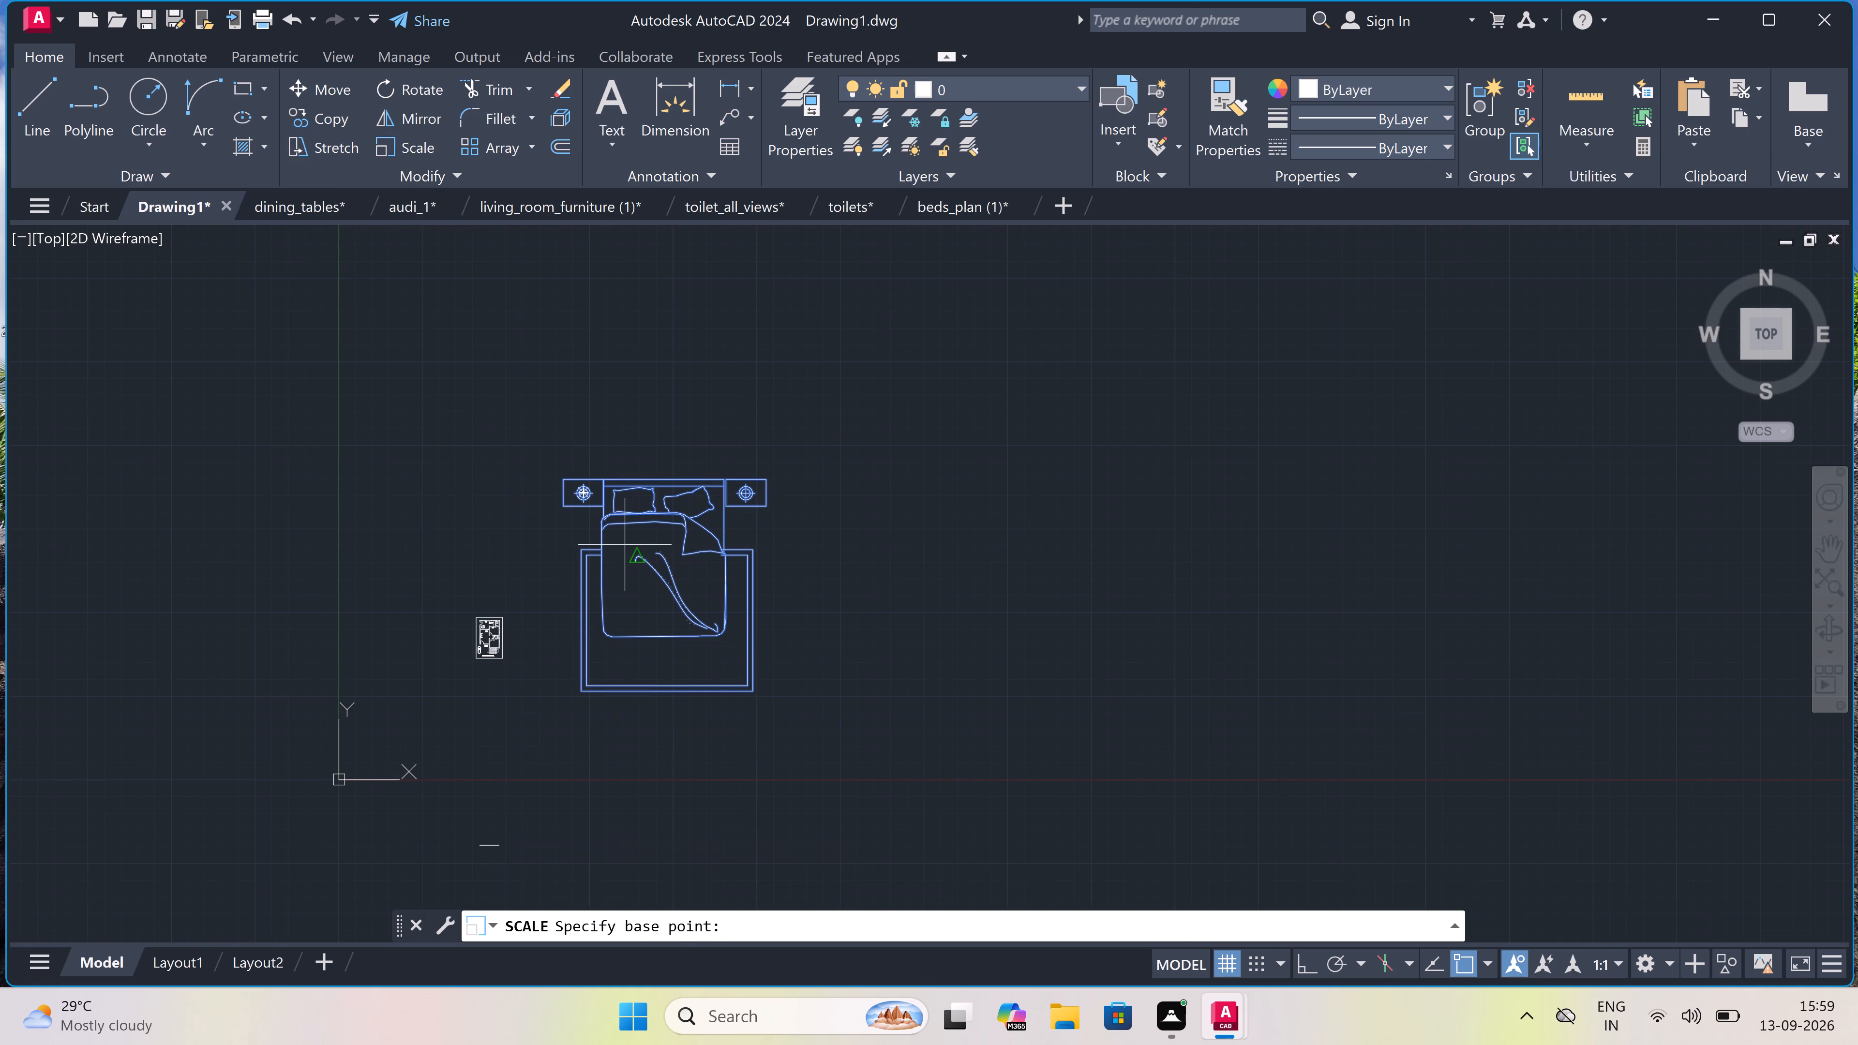
left_click(625, 545)
scroll(629, 534, "up", 3)
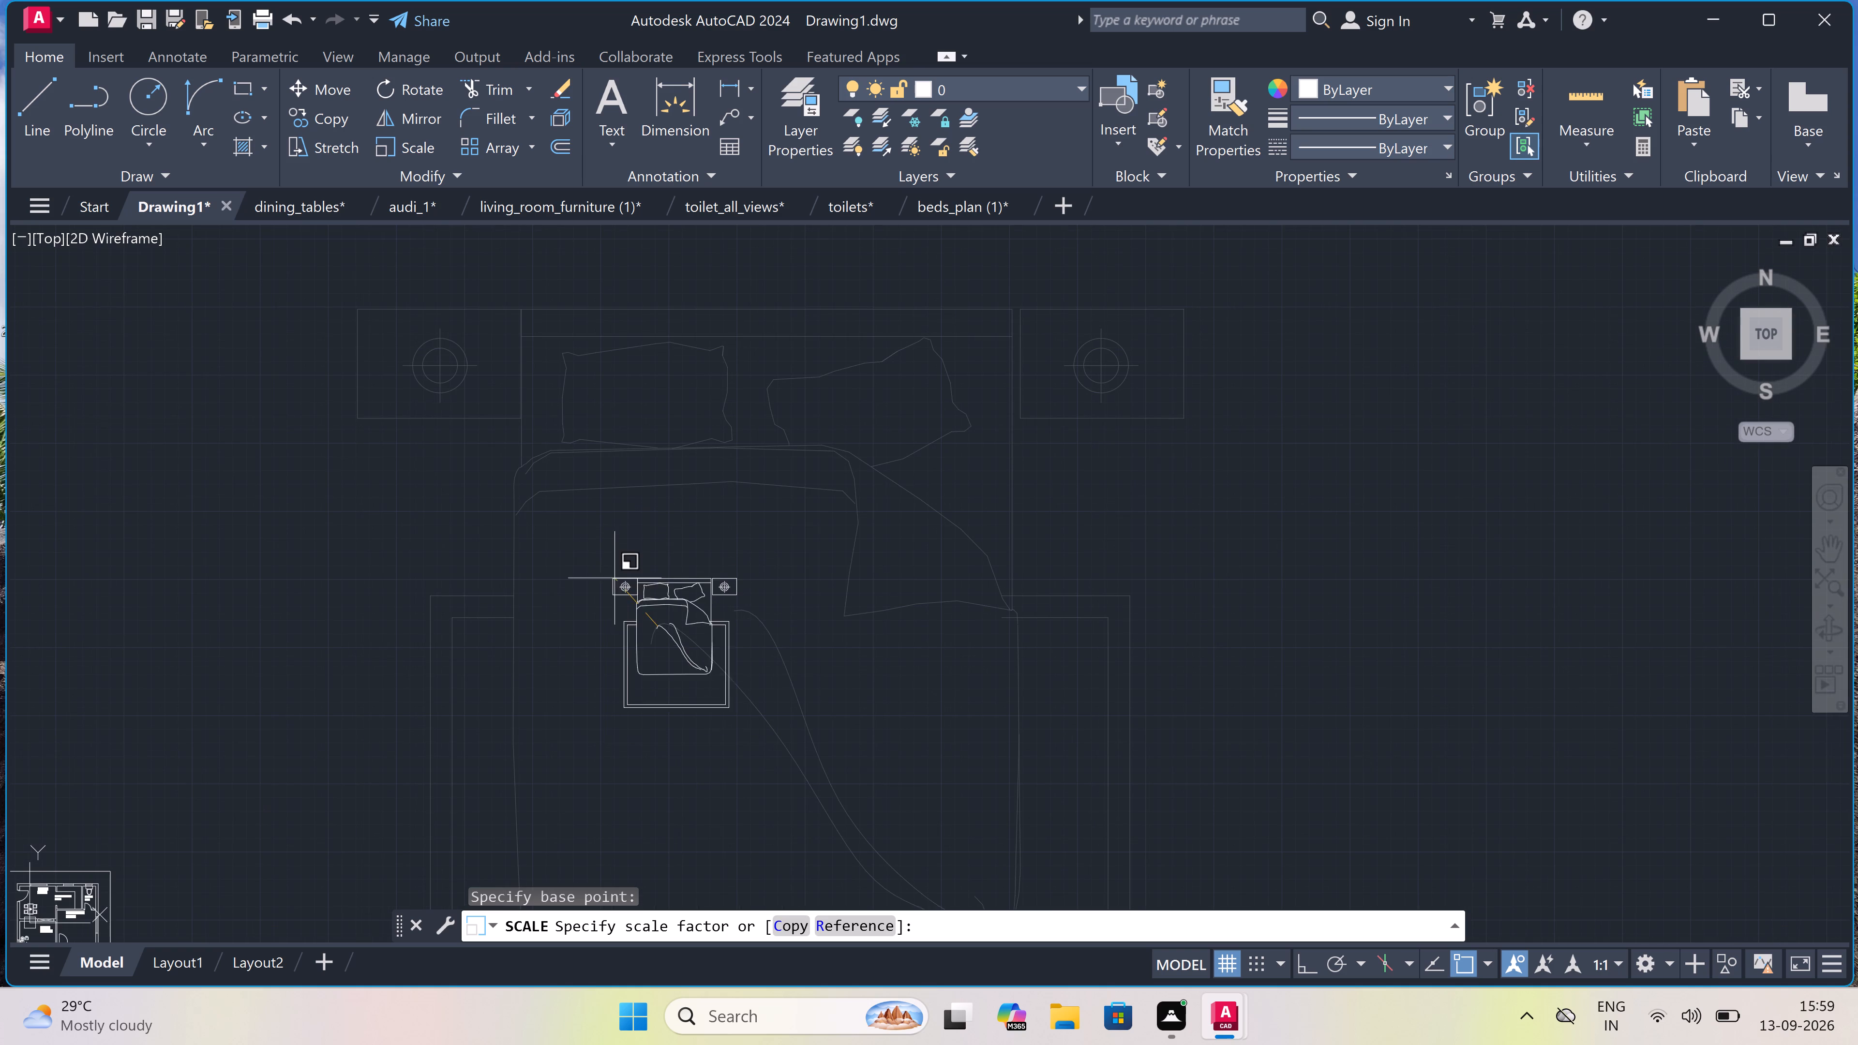
scroll(625, 631, "up", 3)
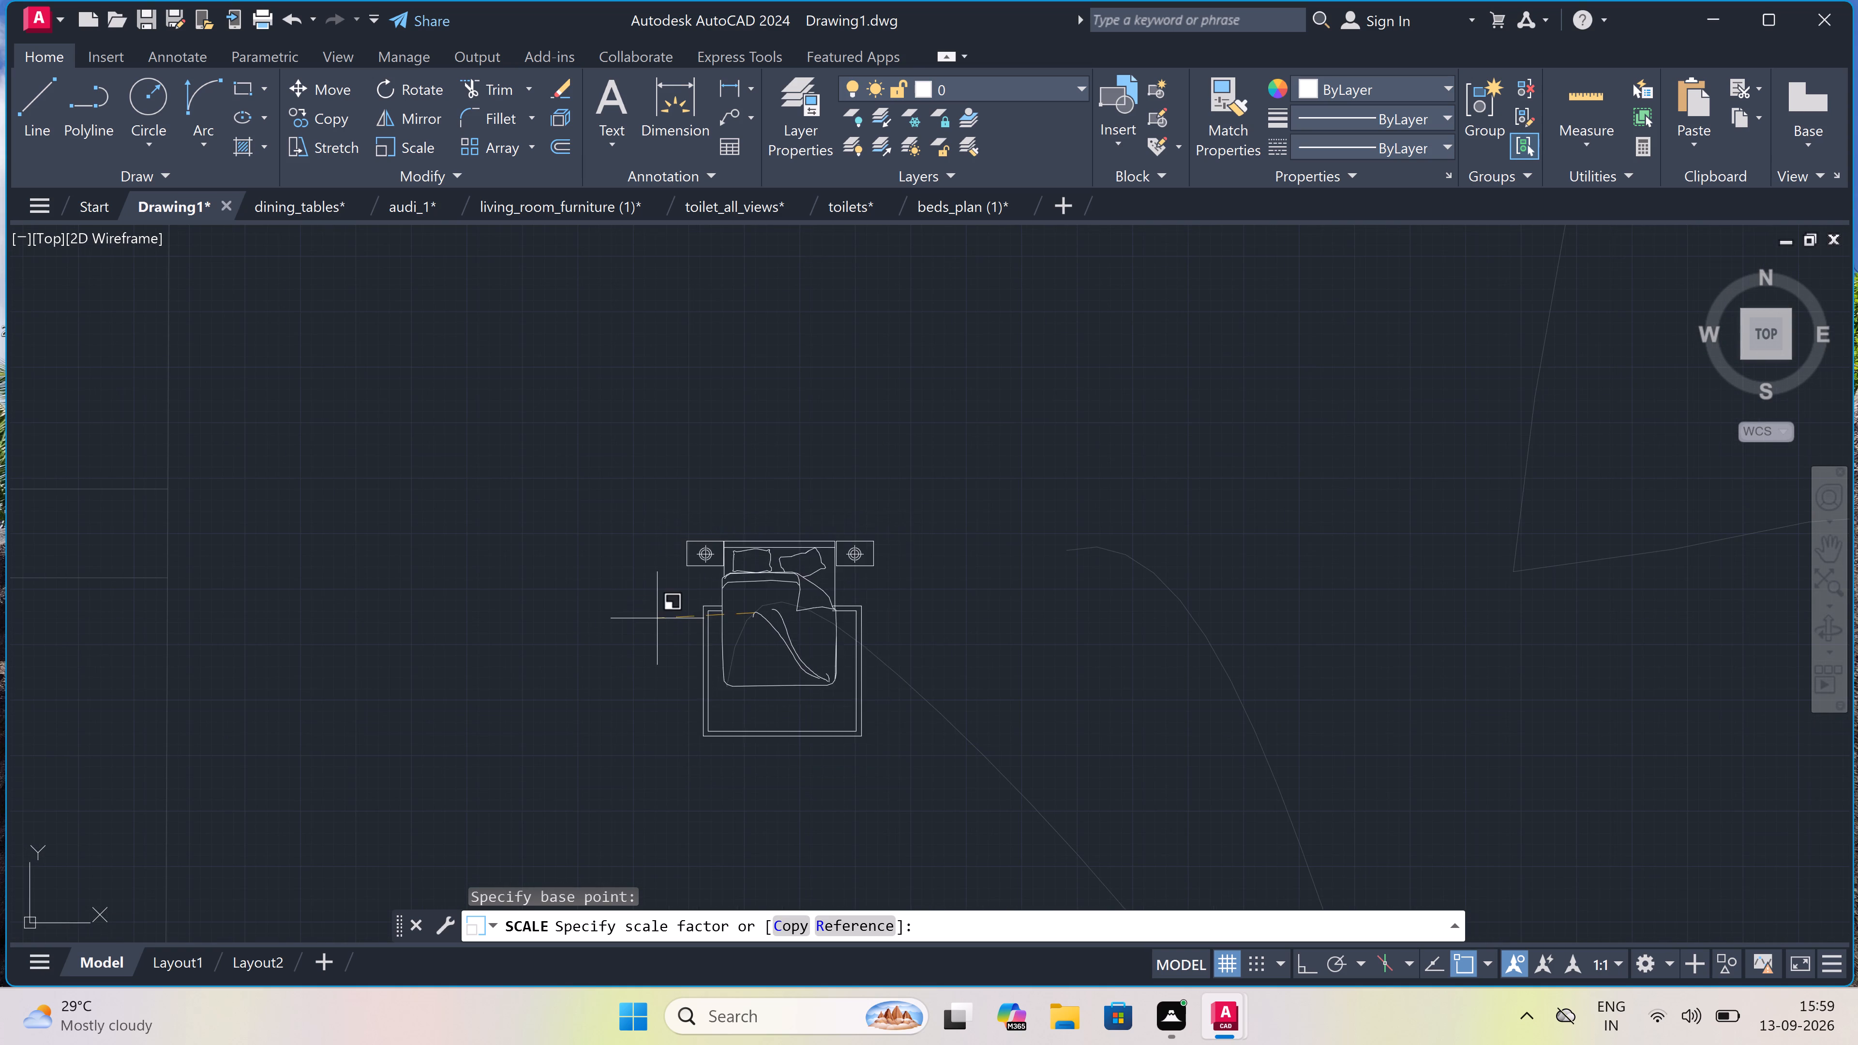
left_click(697, 601)
Move the scaled bed to the empty area just outside the plan boundary, beside the M. BEDROOM.
left_click_drag(890, 543, 694, 669)
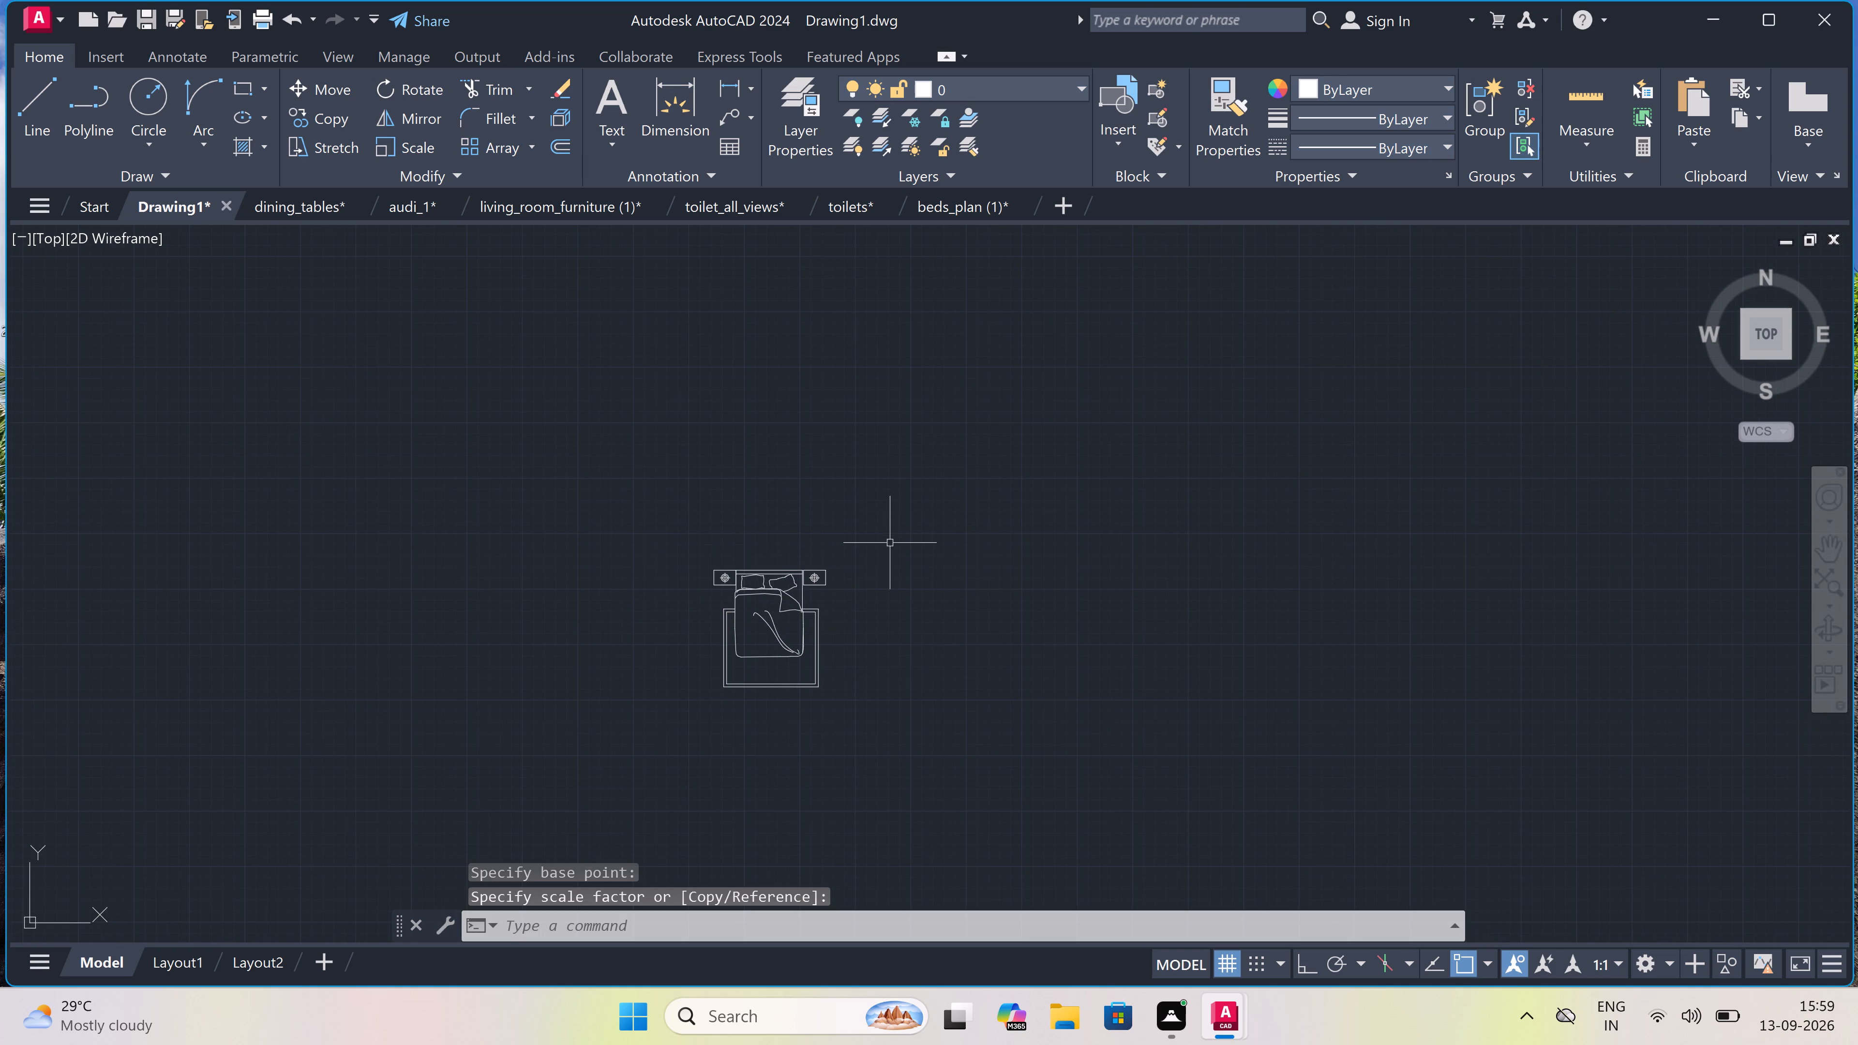
left_click_drag(614, 700, 614, 706)
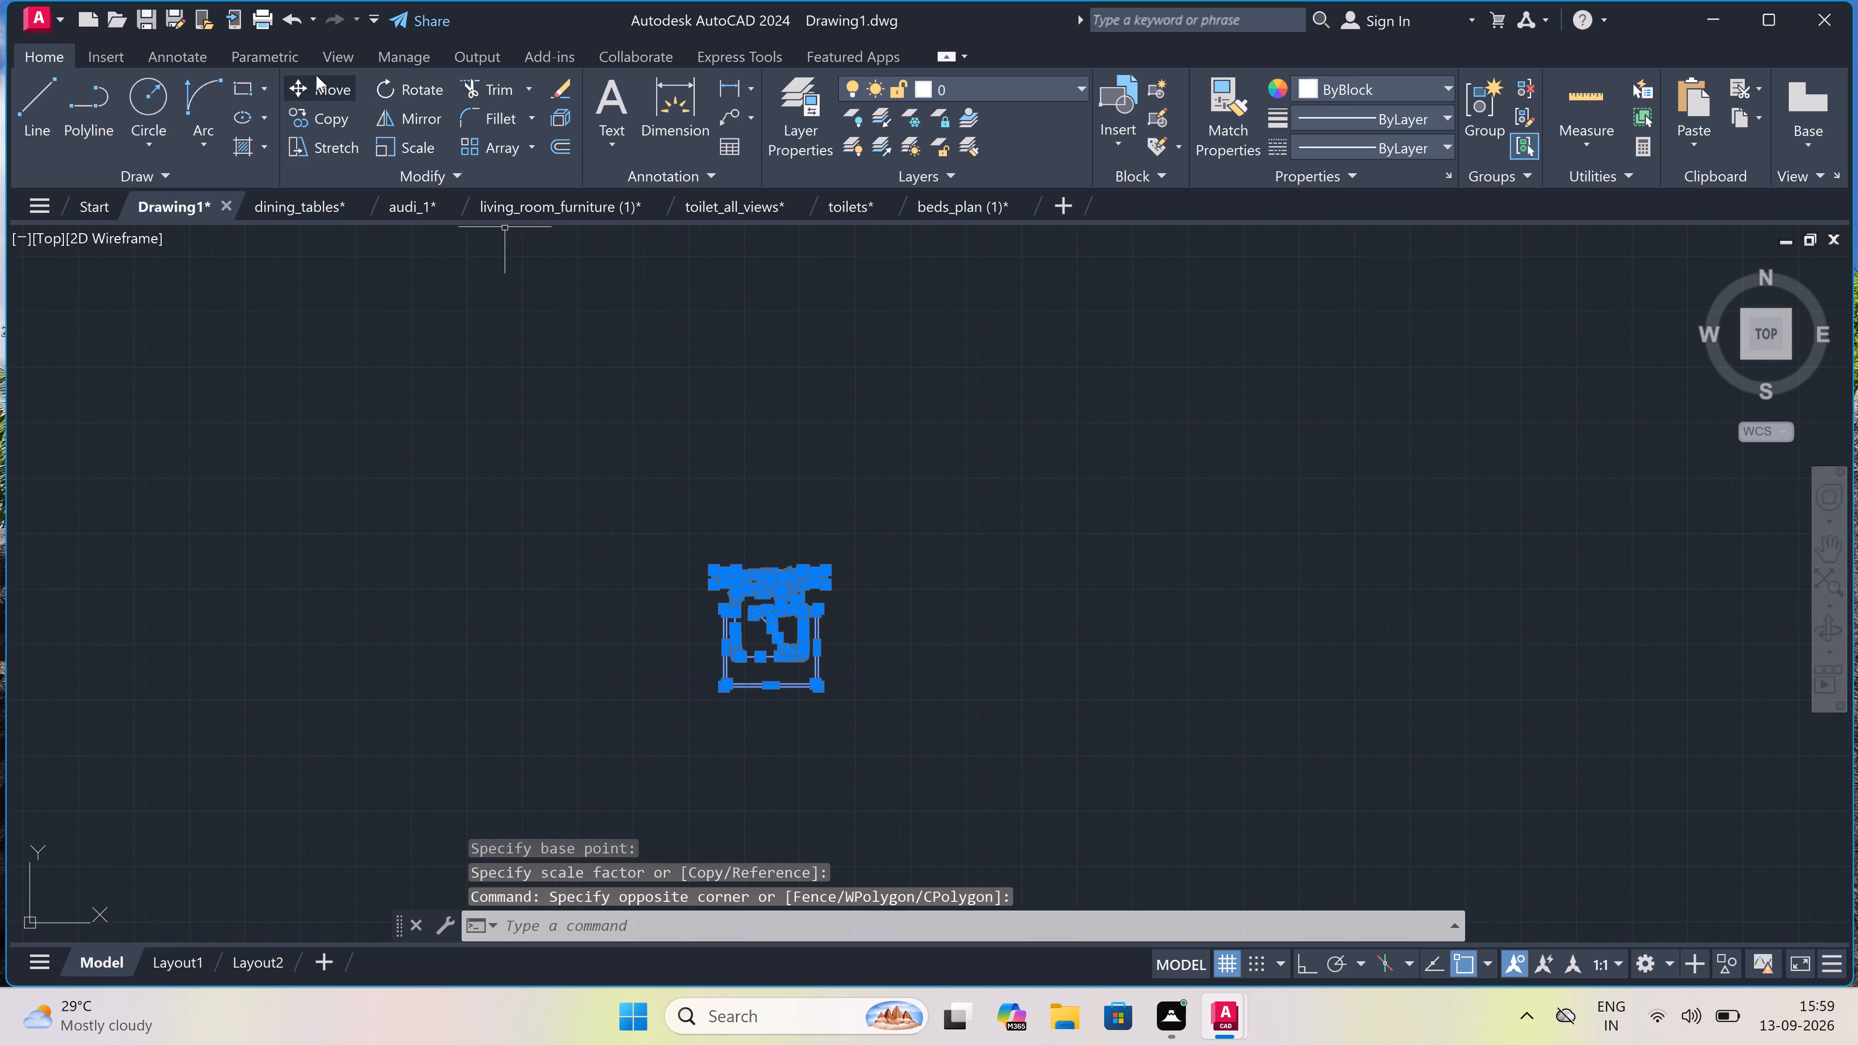
left_click(316, 76)
left_click_drag(764, 624, 674, 684)
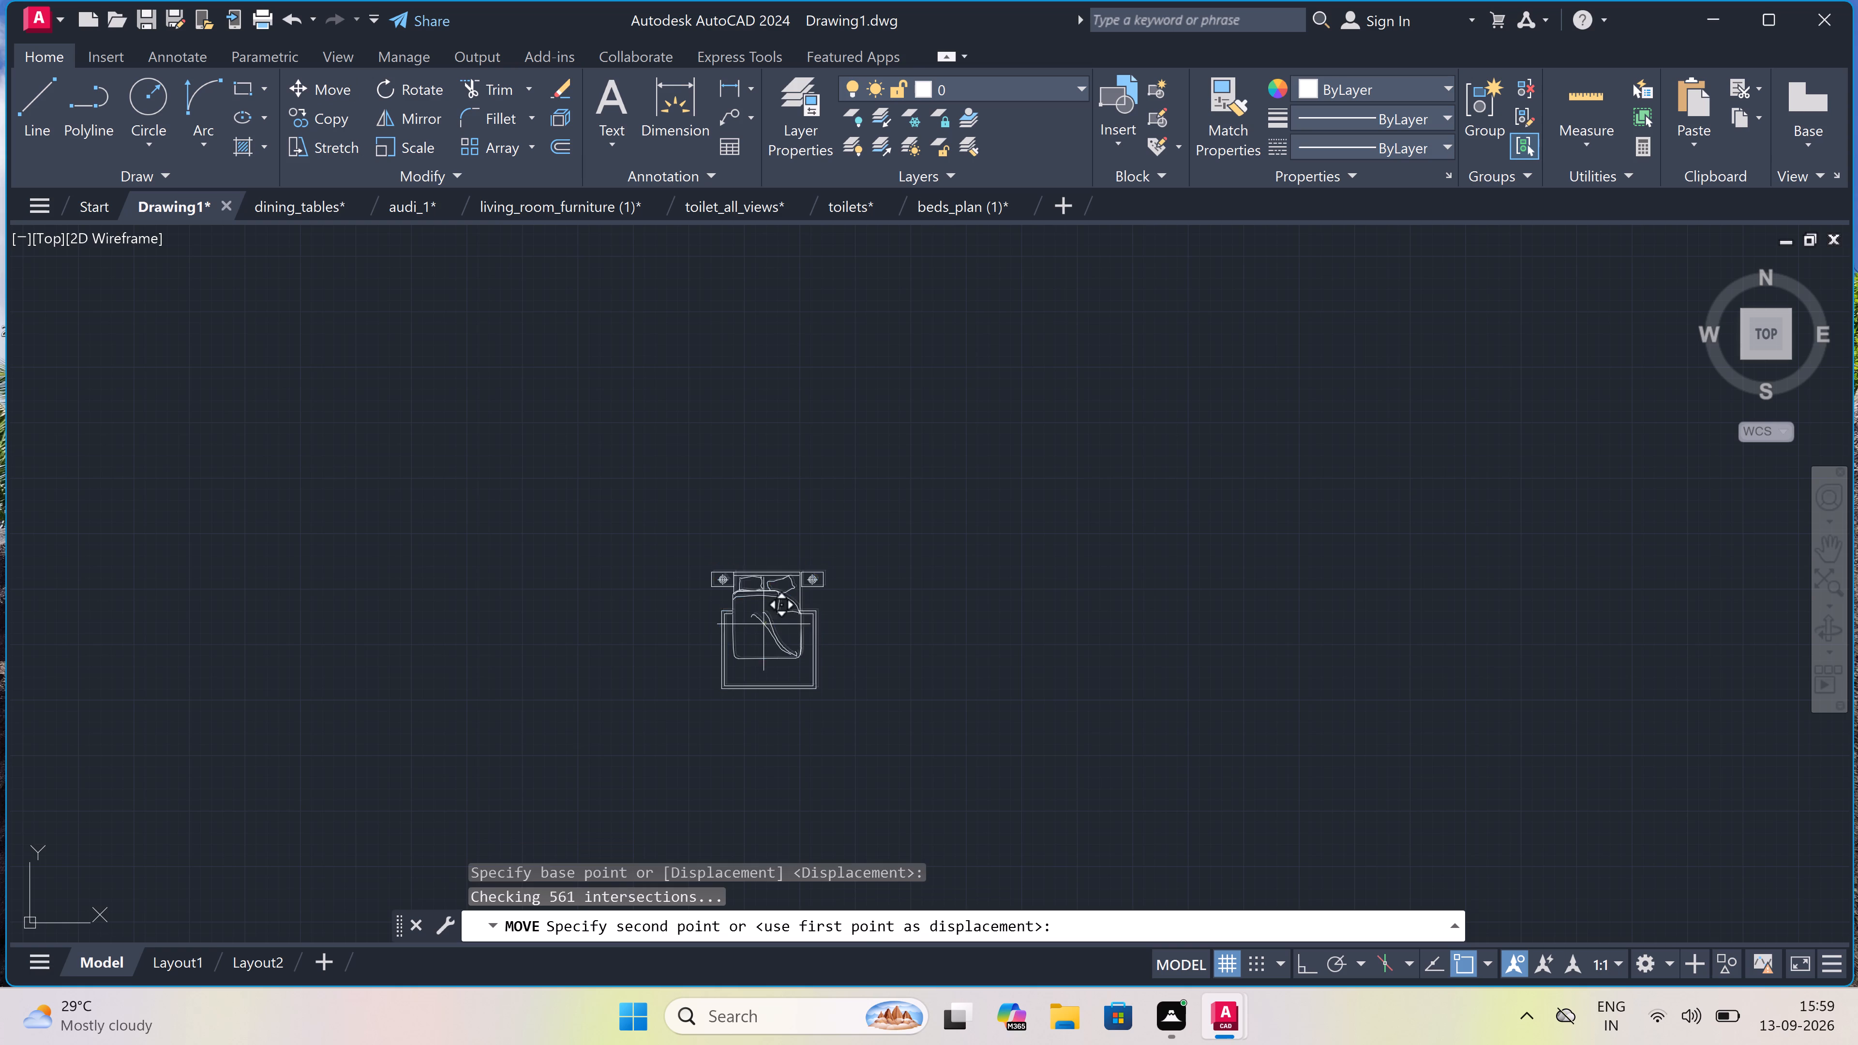
scroll(643, 613, "down", 7)
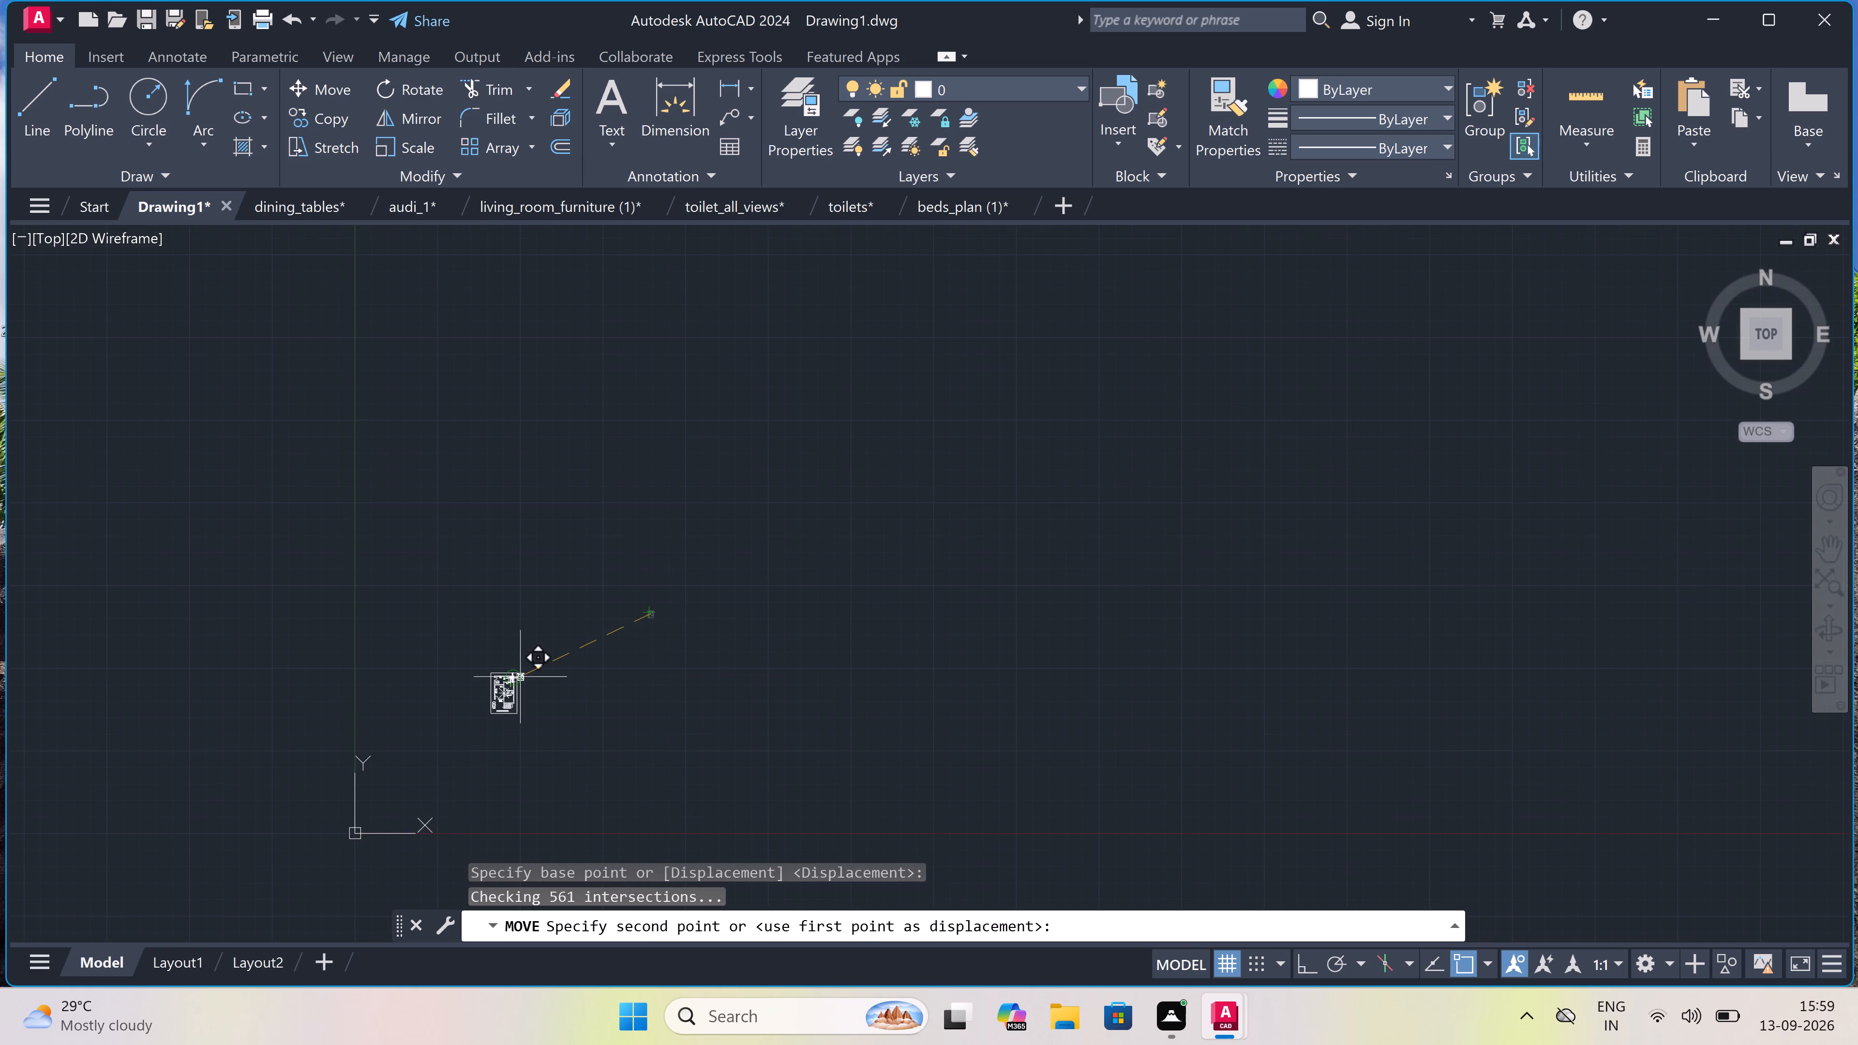
scroll(518, 677, "up", 5)
scroll(517, 678, "down", 3)
scroll(415, 825, "up", 4)
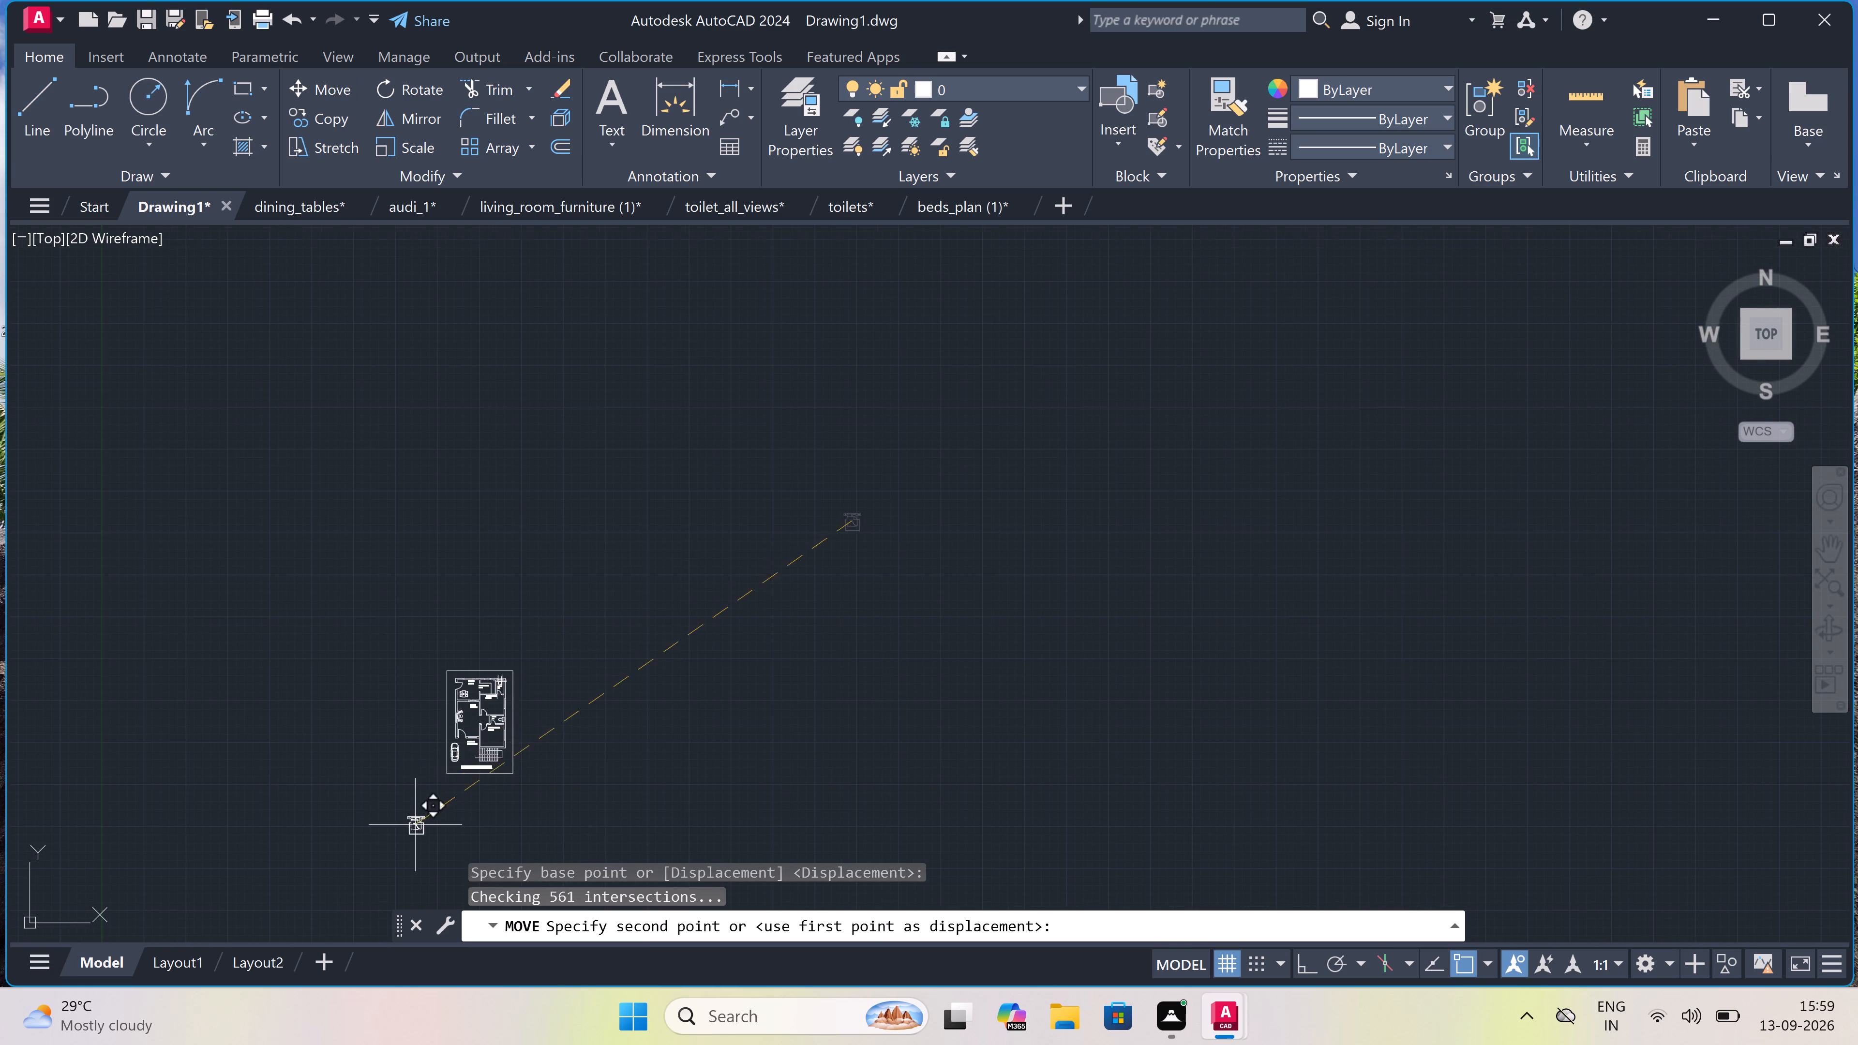
scroll(414, 814, "down", 1)
scroll(677, 600, "up", 1)
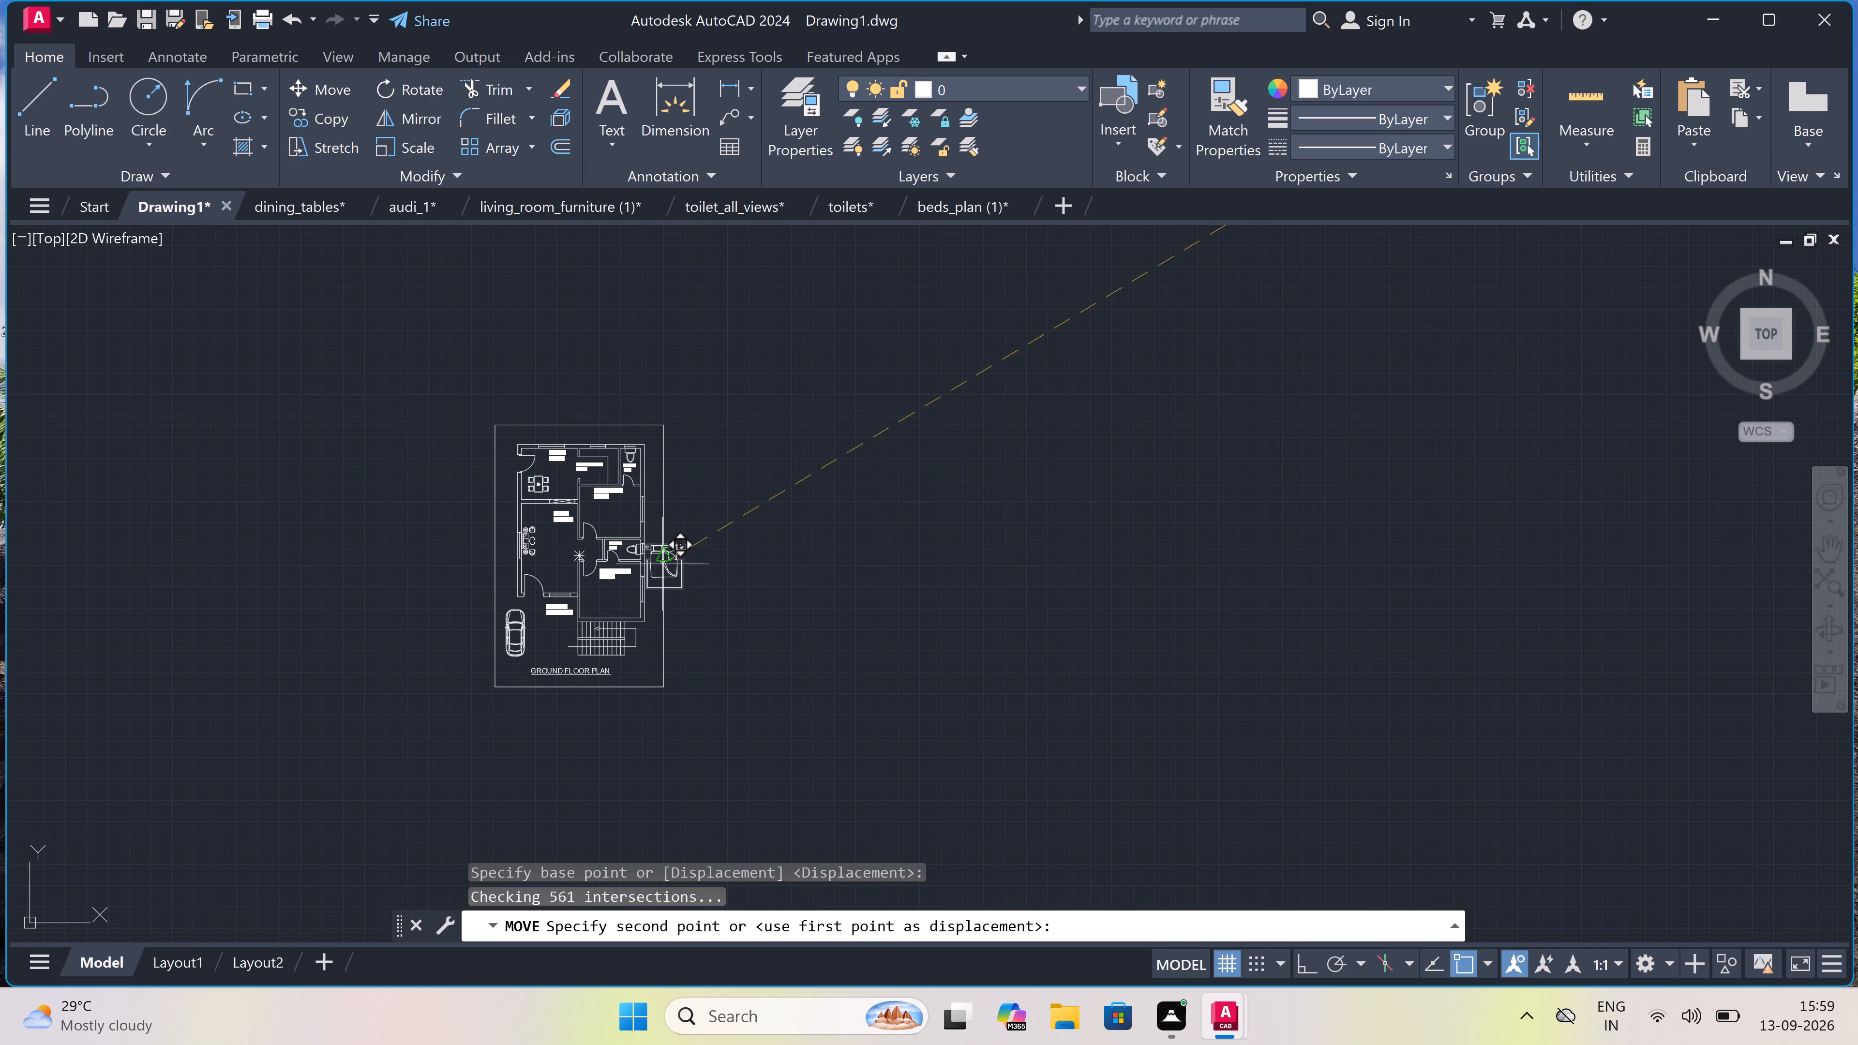
scroll(672, 597, "up", 1)
left_click(742, 599)
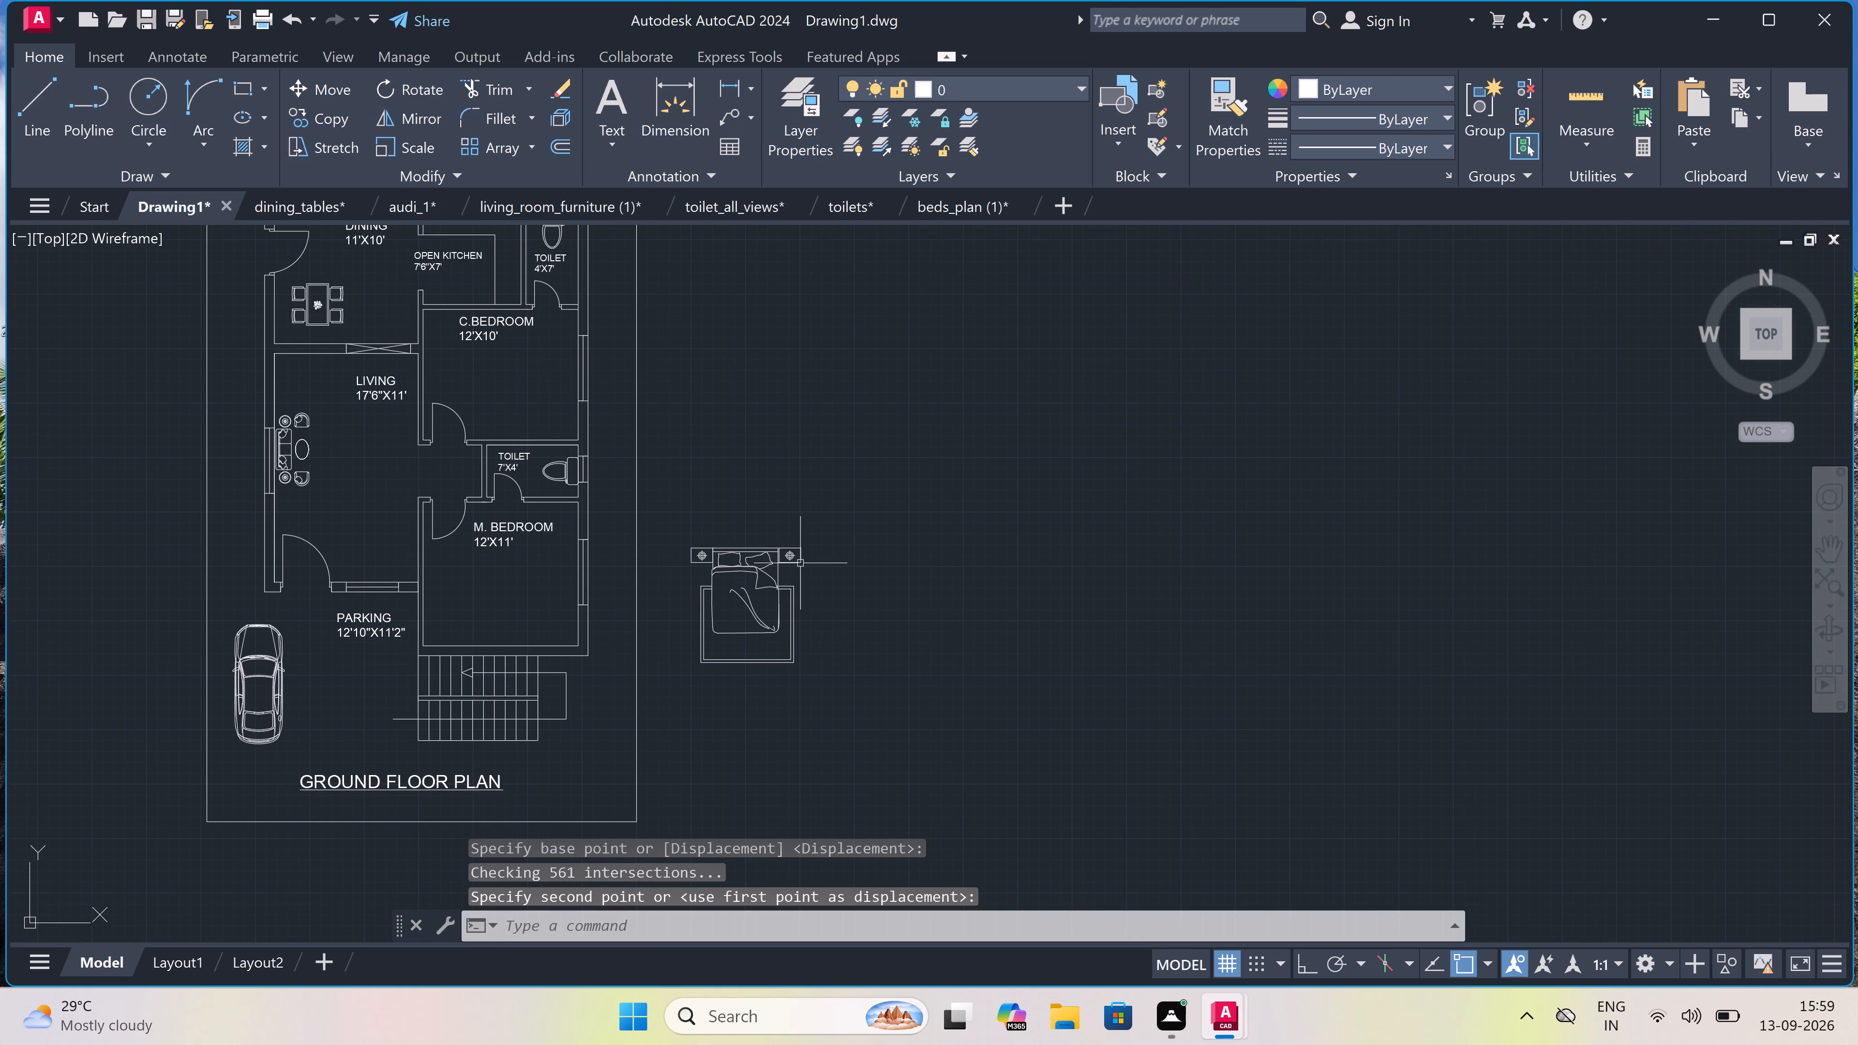
Scale the bed beside the M. BEDROOM down further by eye, to about two thirds of its size.
left_click_drag(826, 529, 814, 556)
left_click(659, 677)
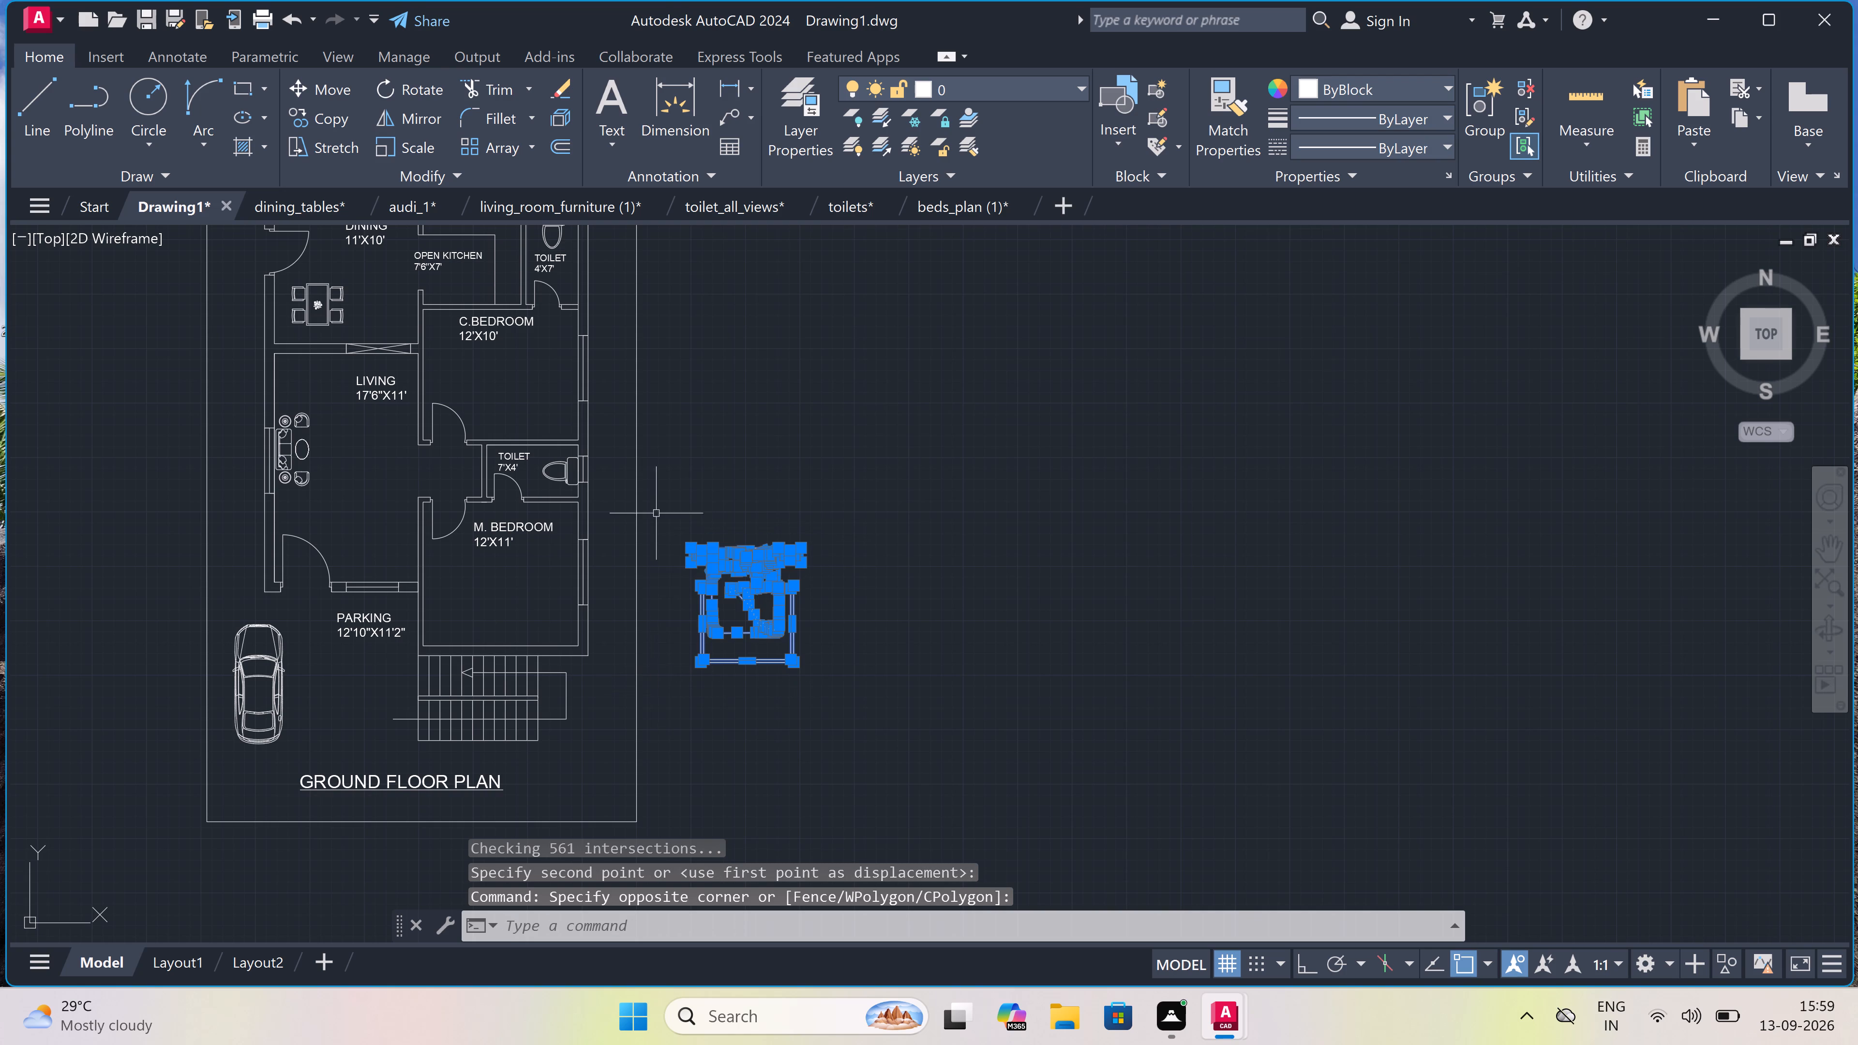
left_click(384, 137)
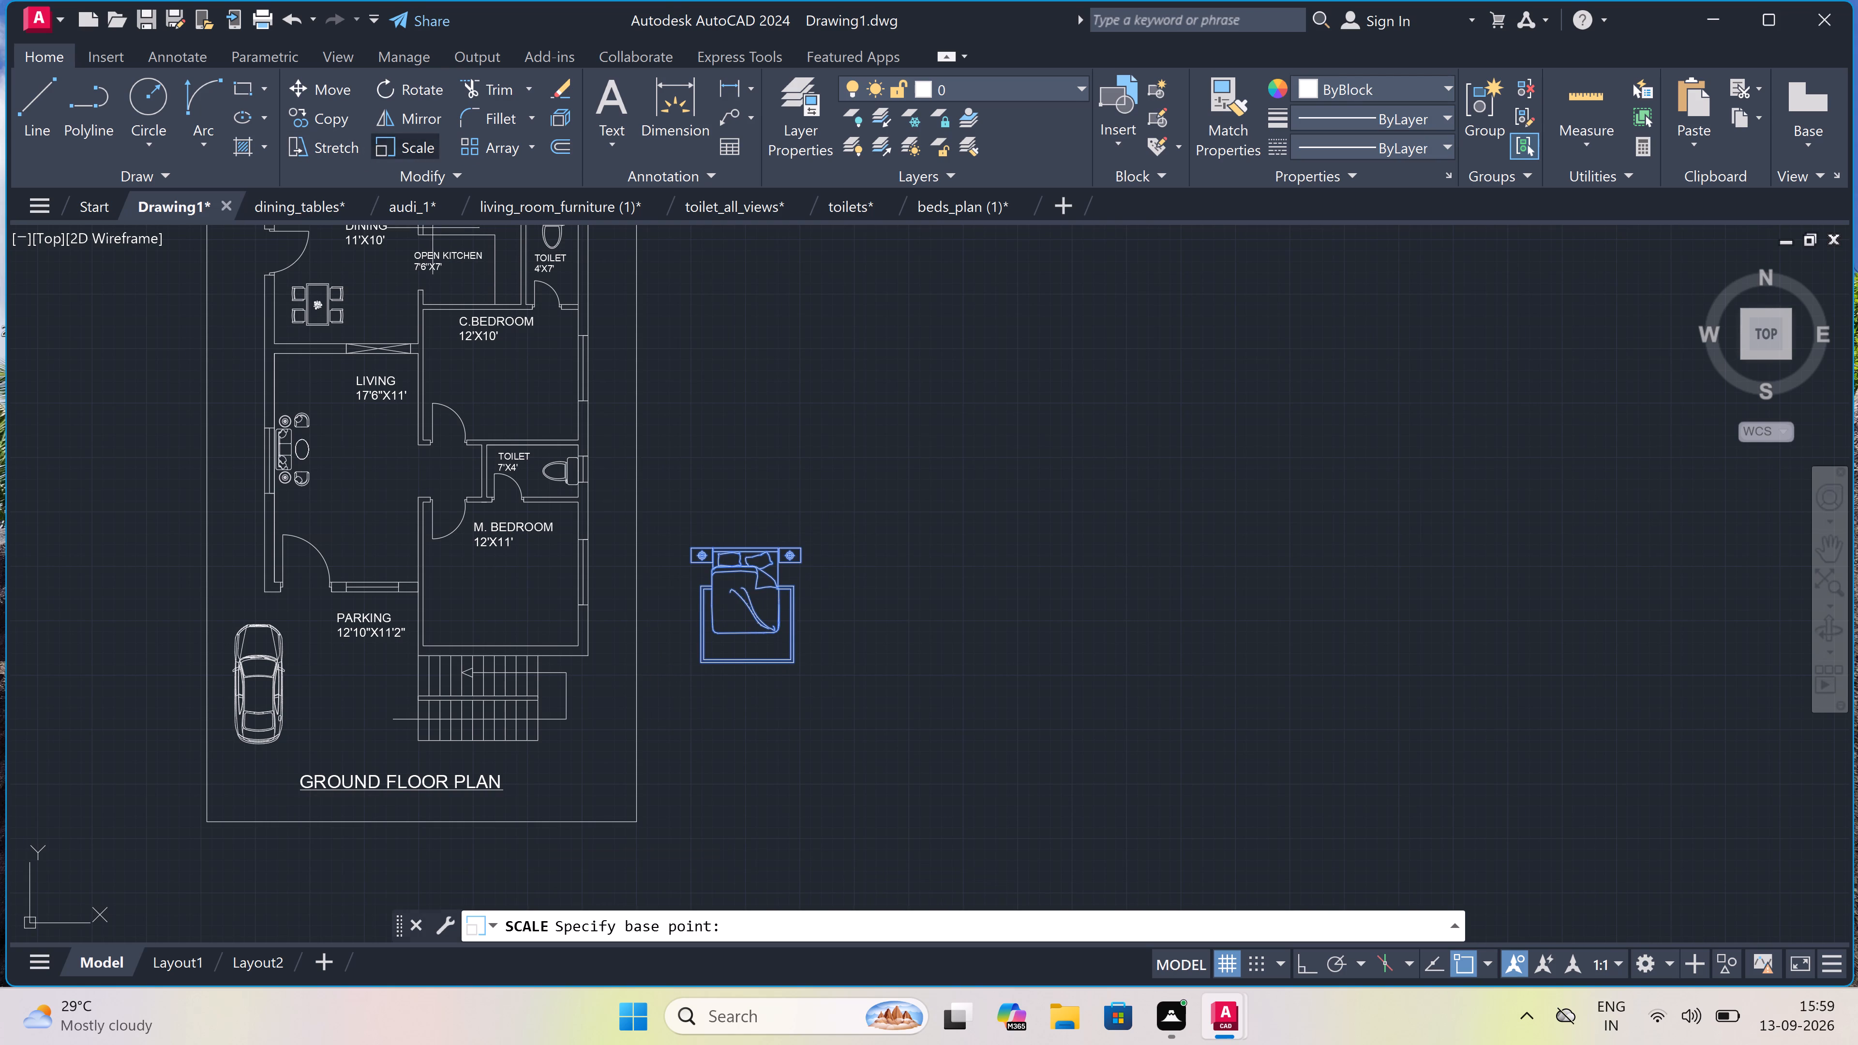
double_click(767, 596)
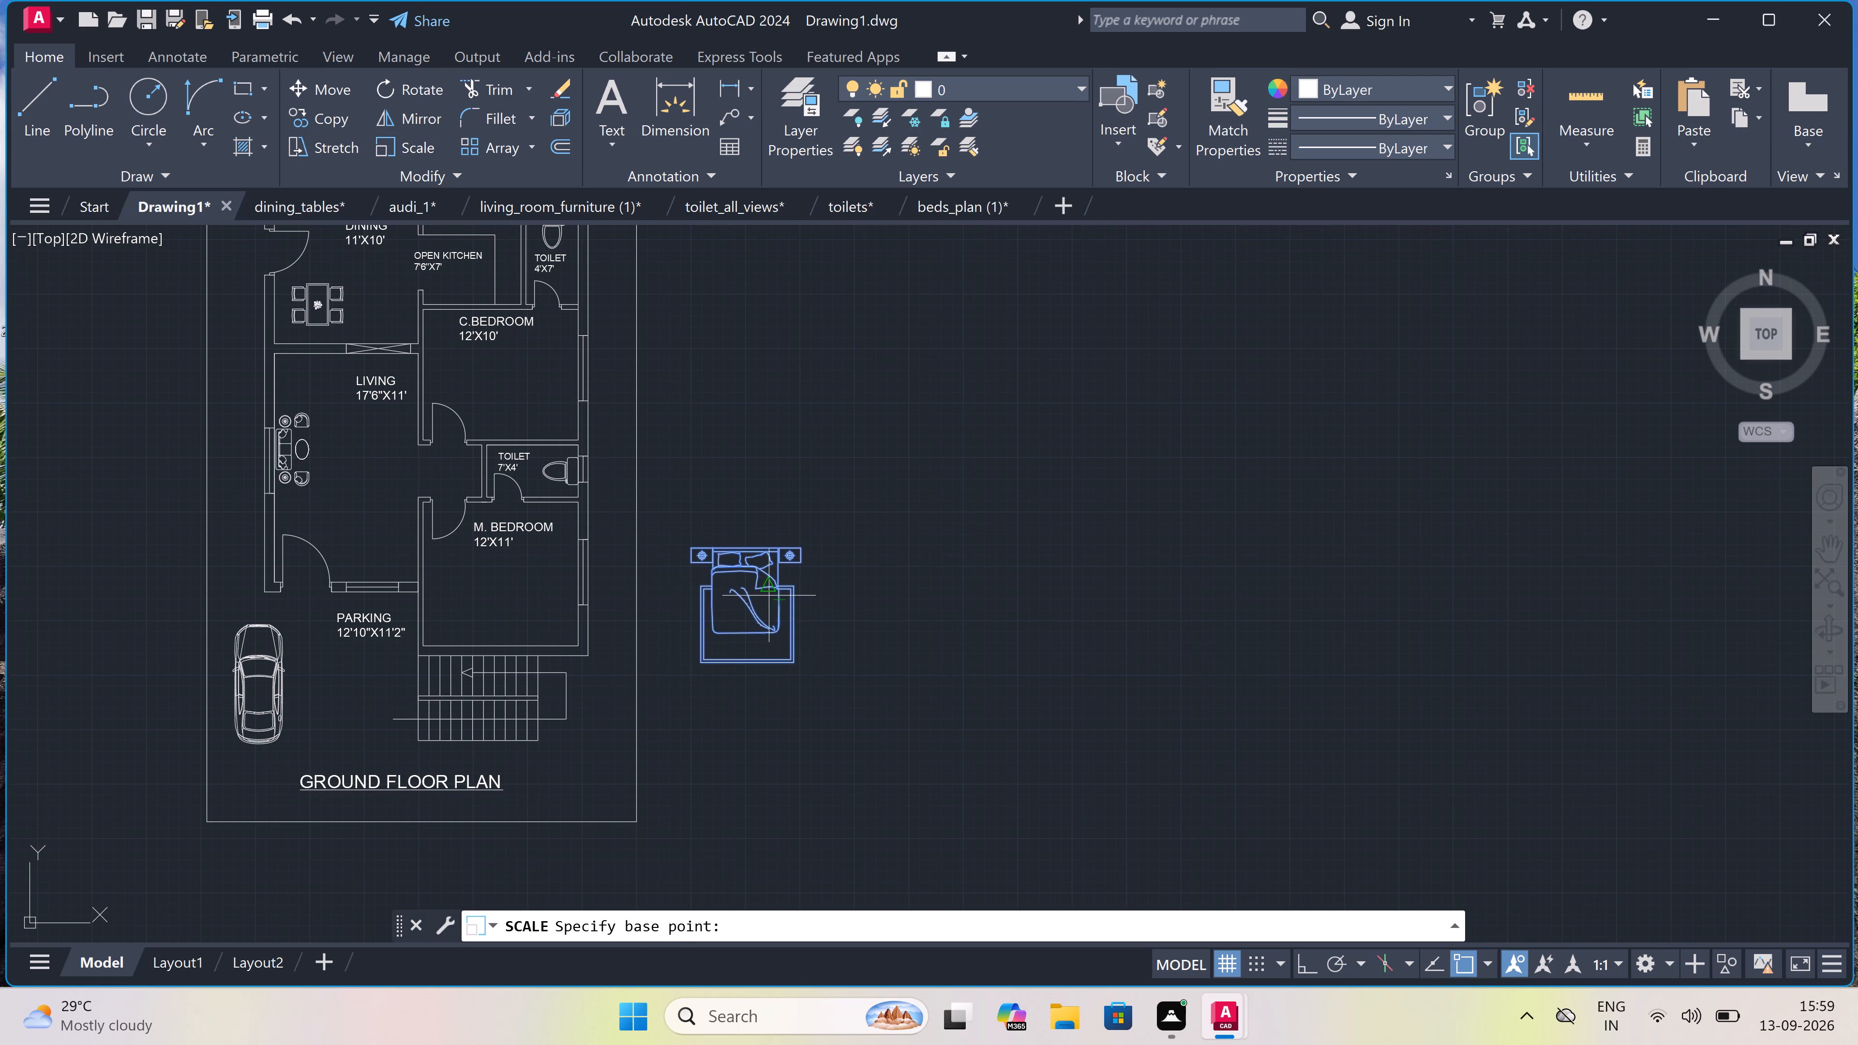
double_click(765, 544)
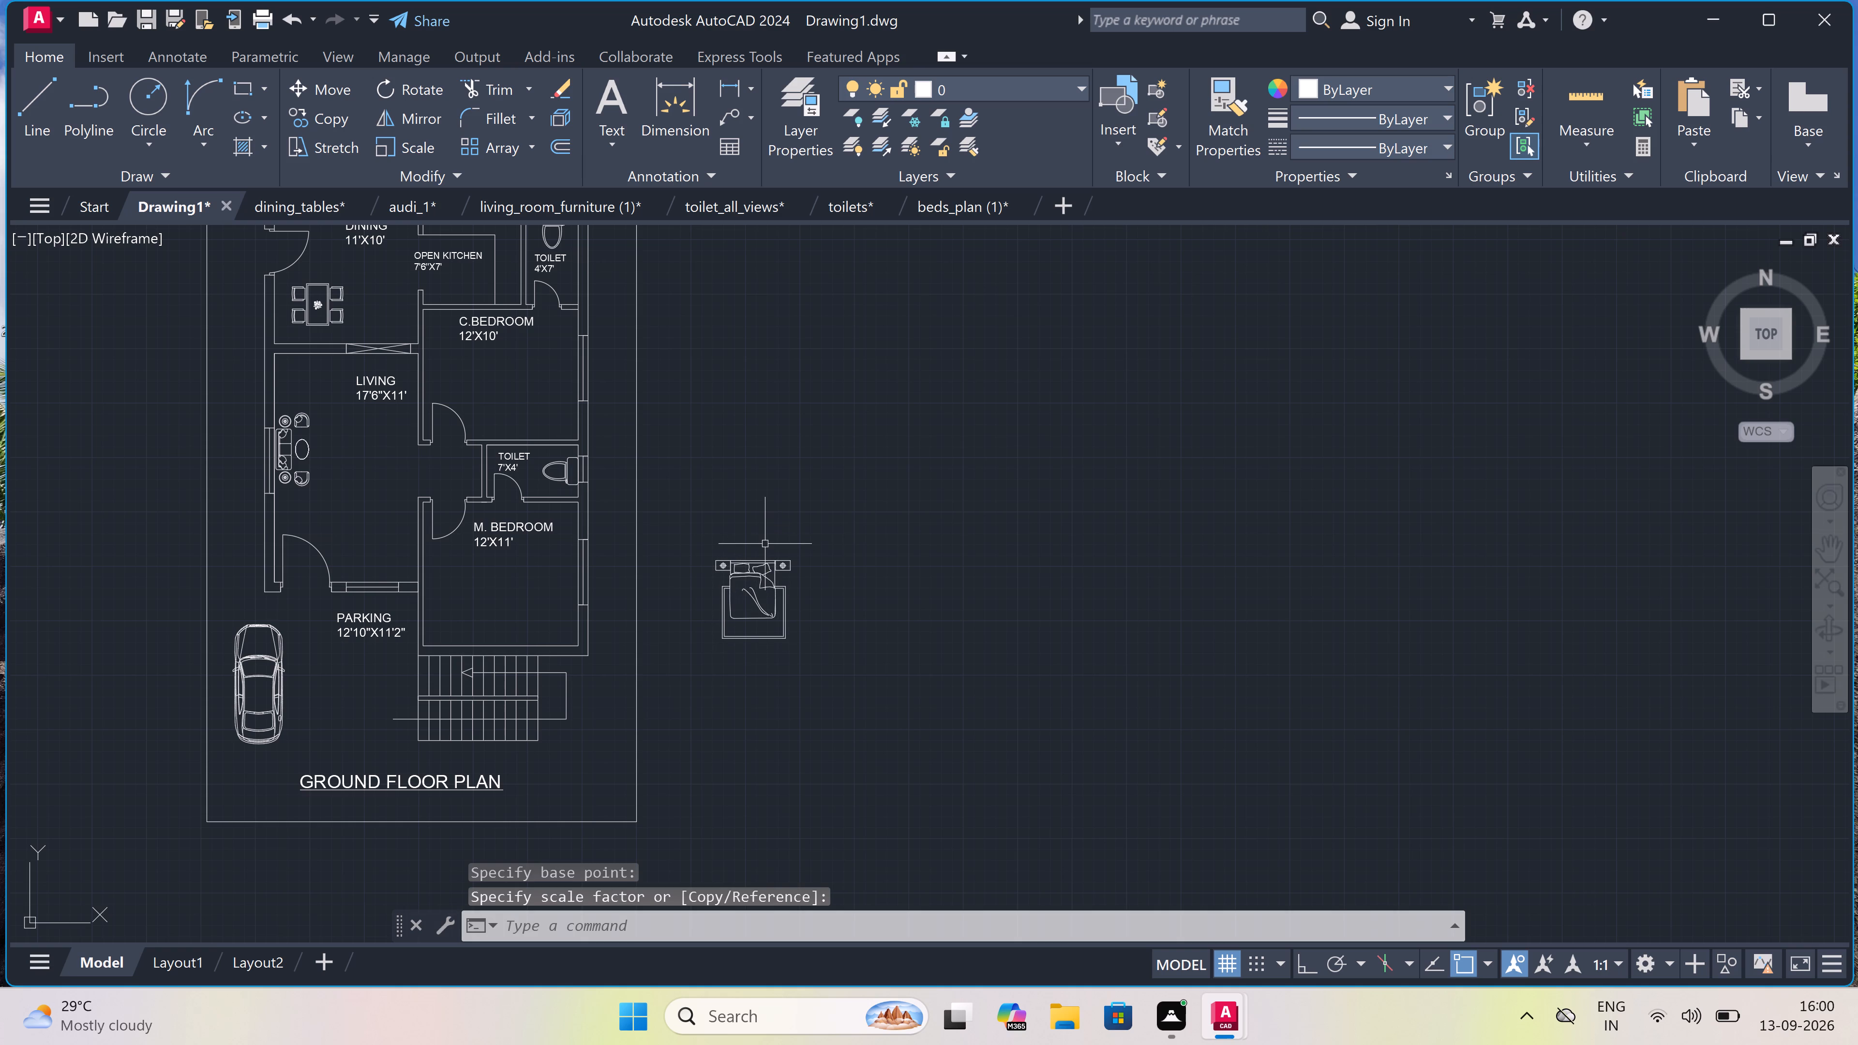
Rotate the bed beside the M. BEDROOM a quarter turn clockwise, so its headboard faces away from the plan.
left_click_drag(820, 540, 790, 581)
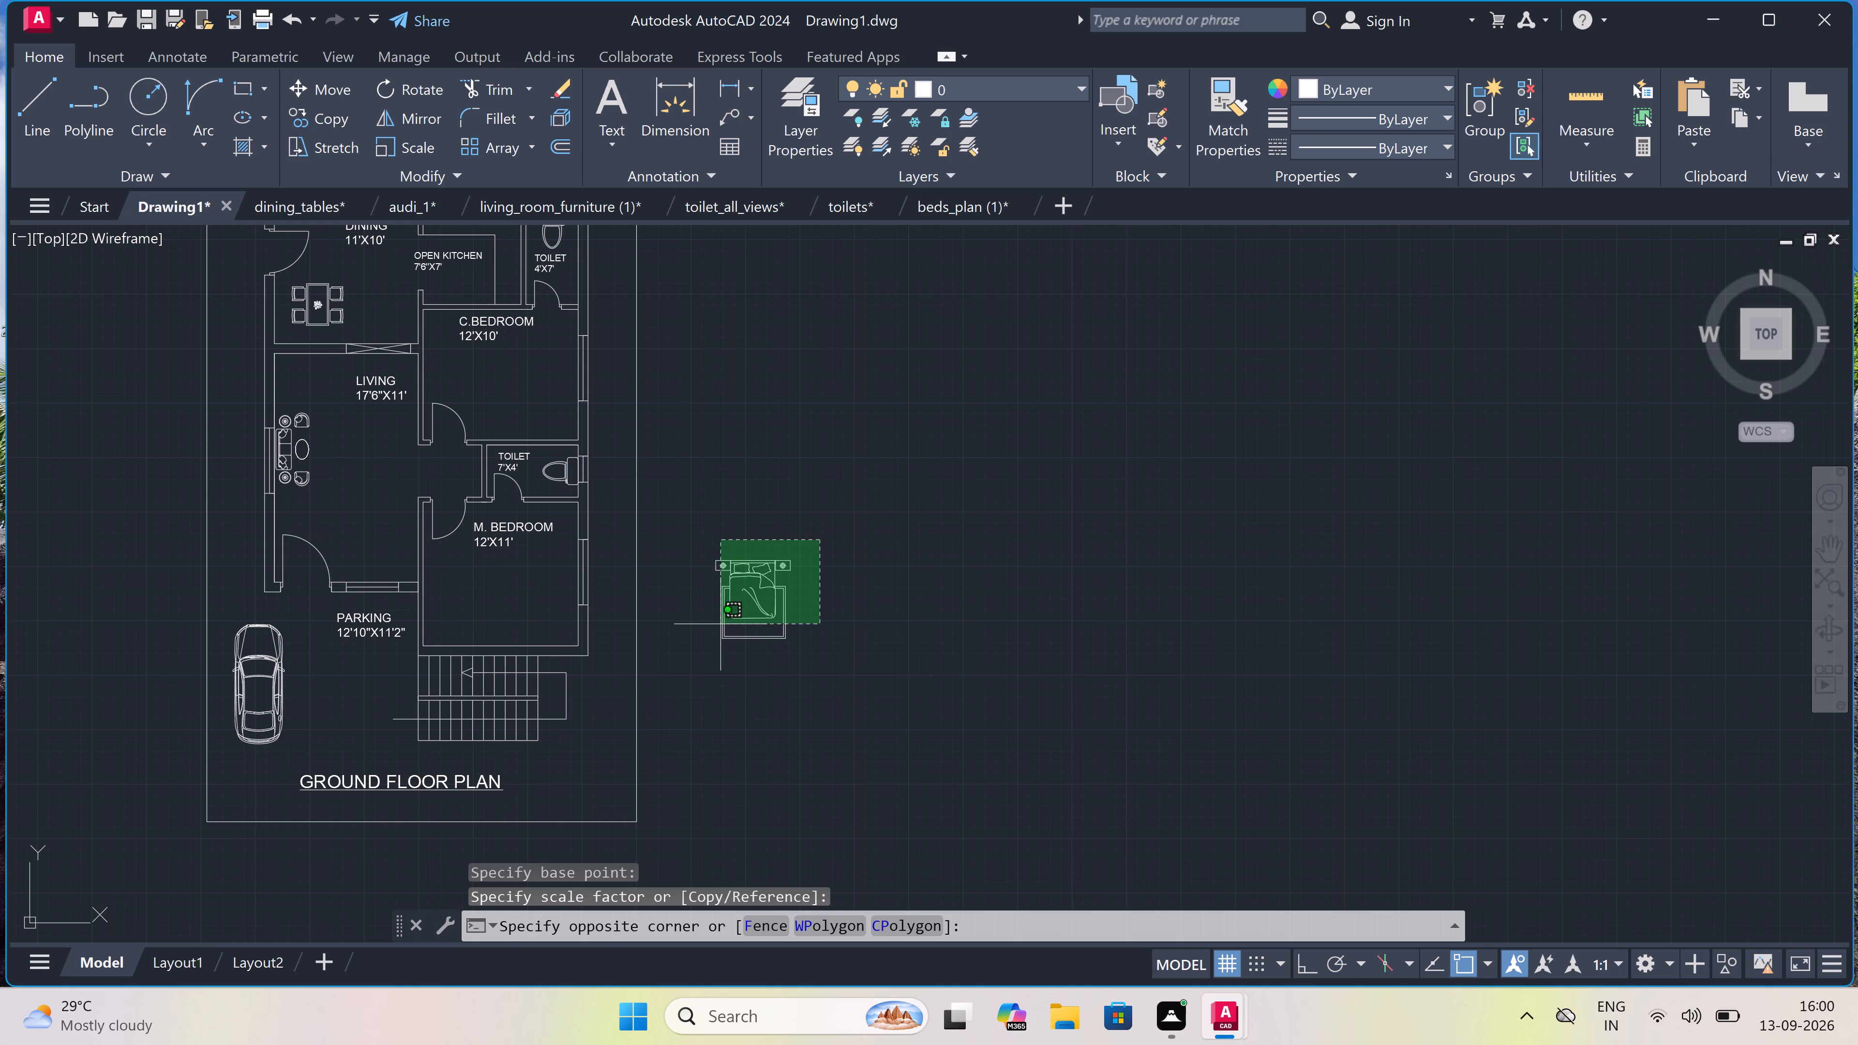
left_click(695, 662)
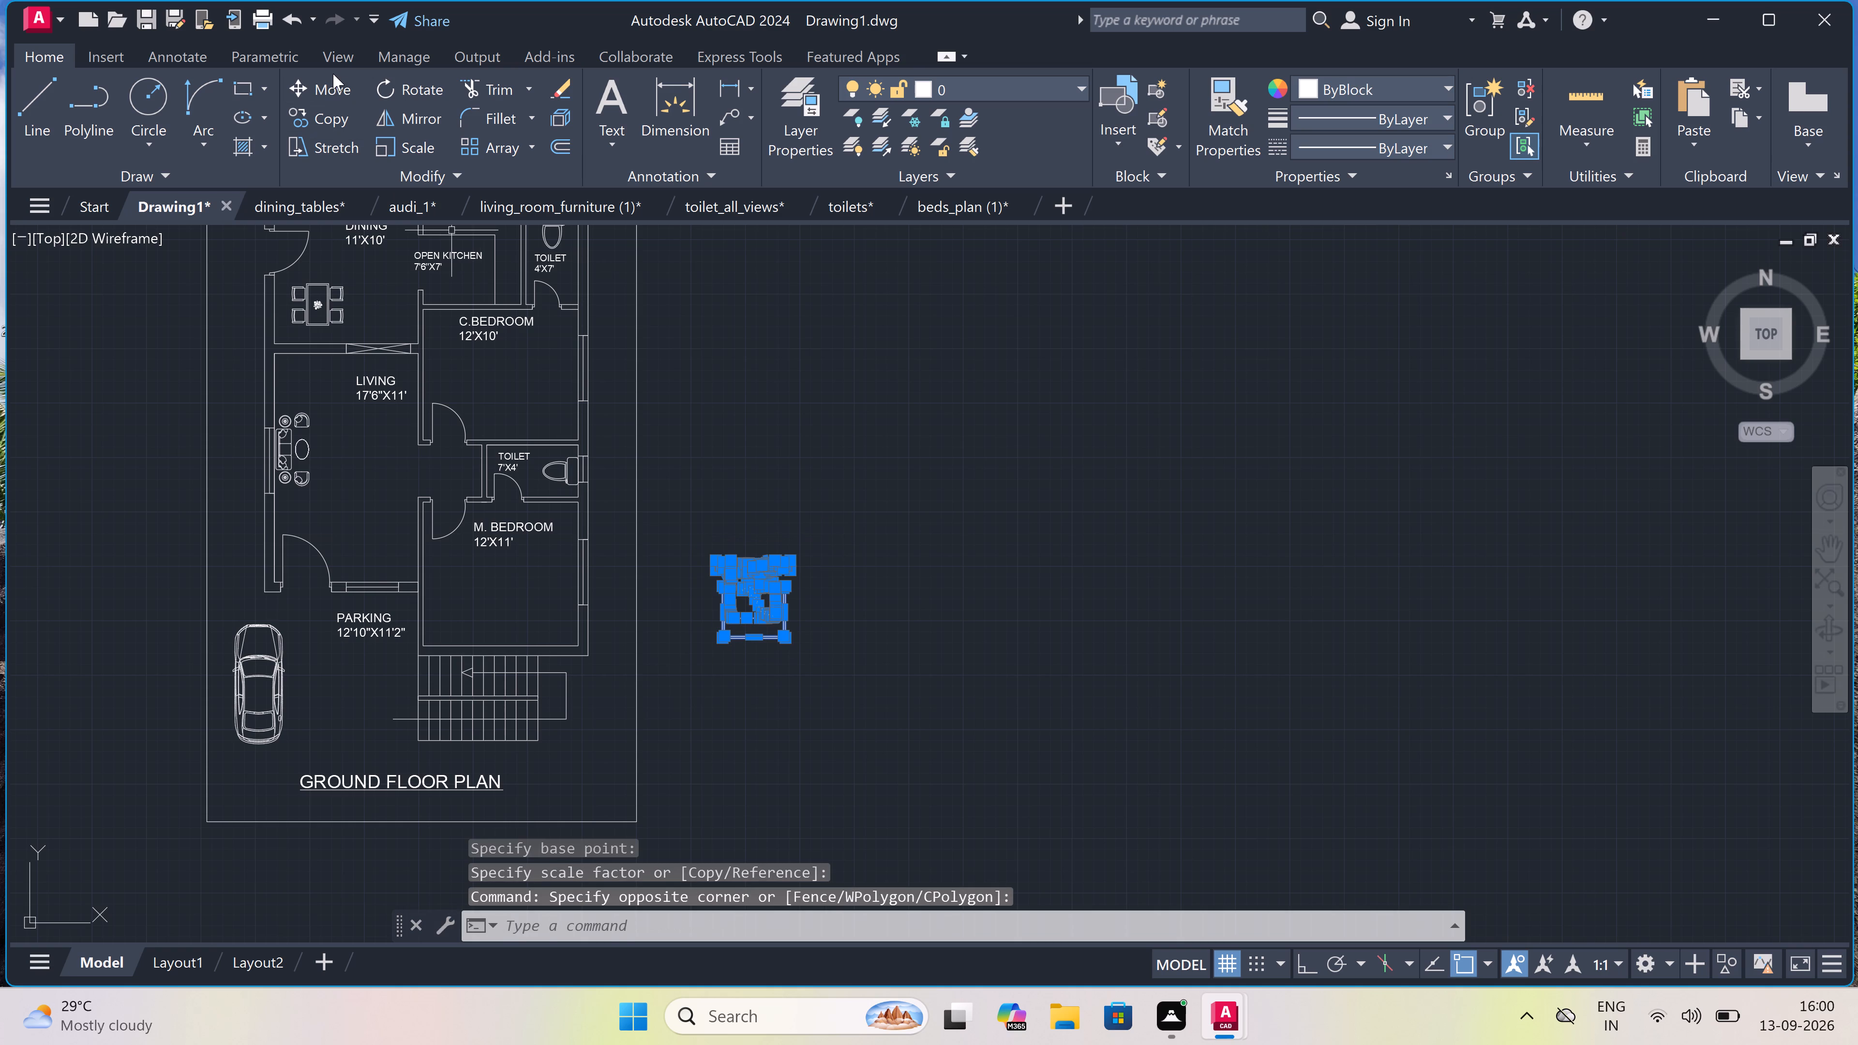
left_click(407, 81)
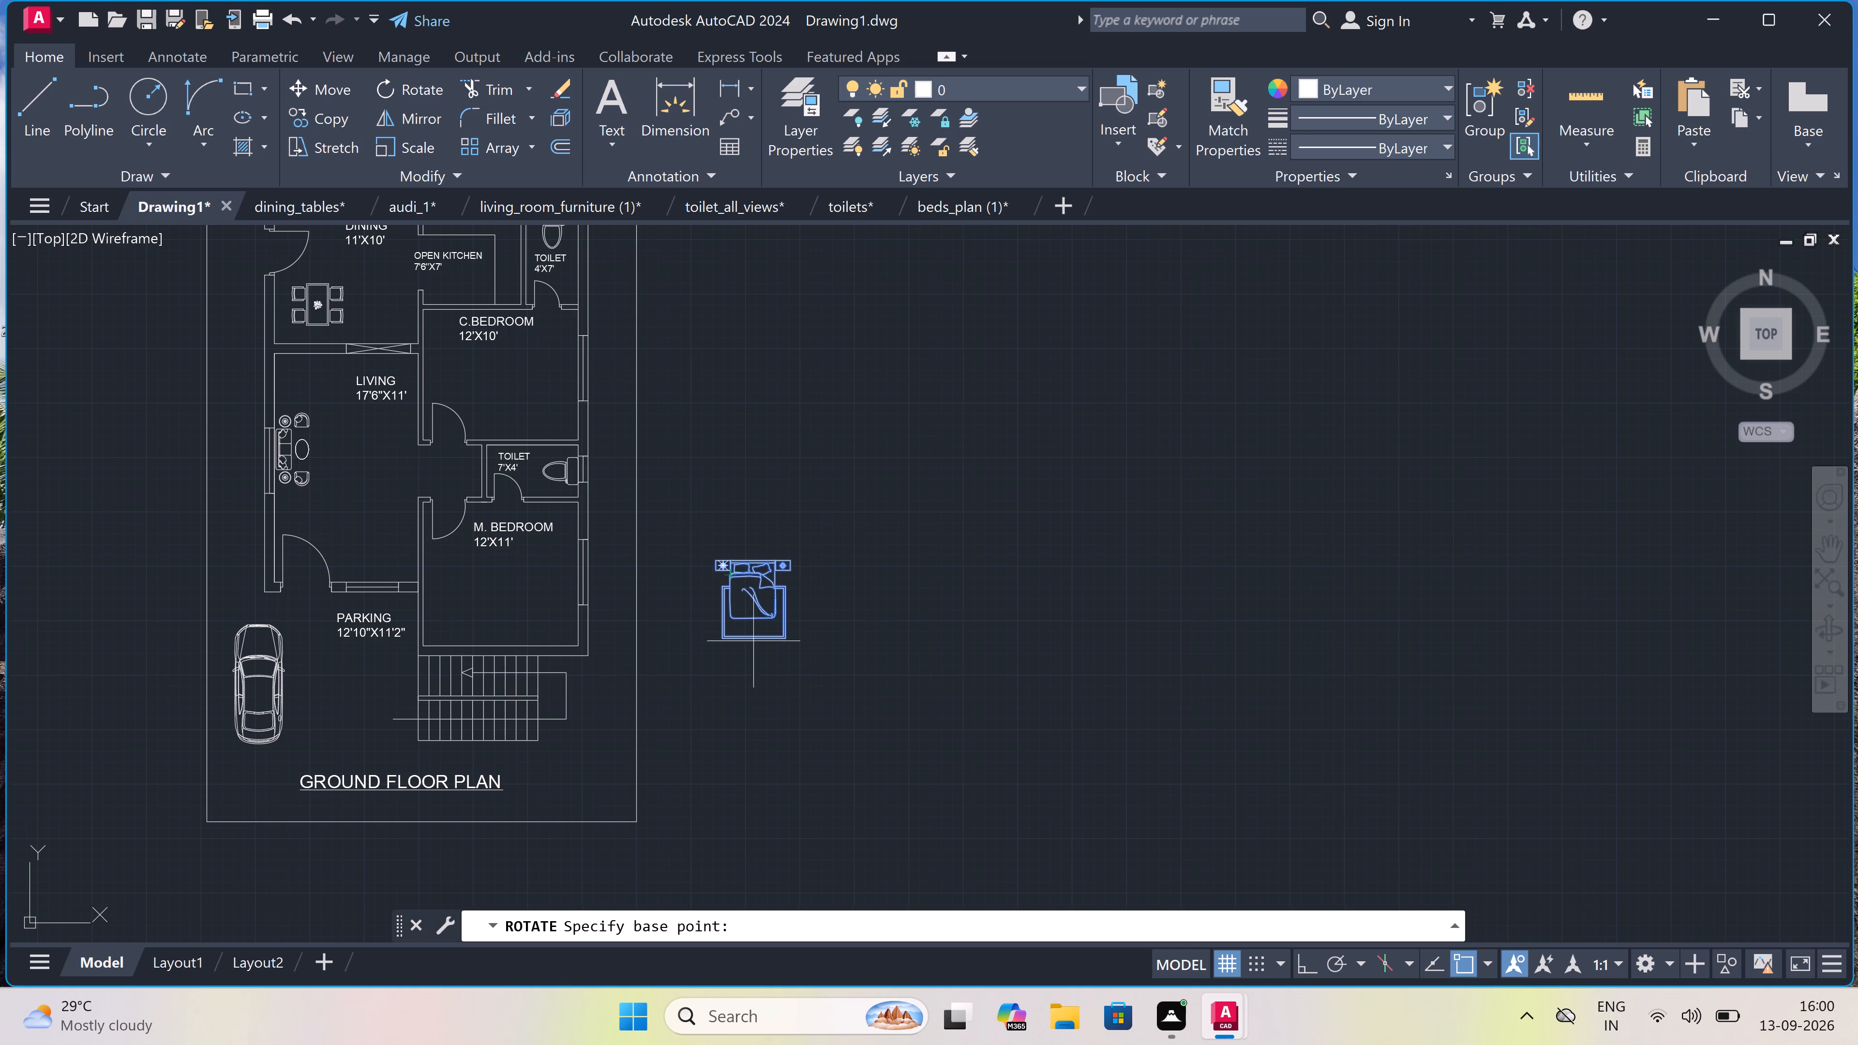
left_click_drag(751, 619, 749, 626)
left_click(749, 628)
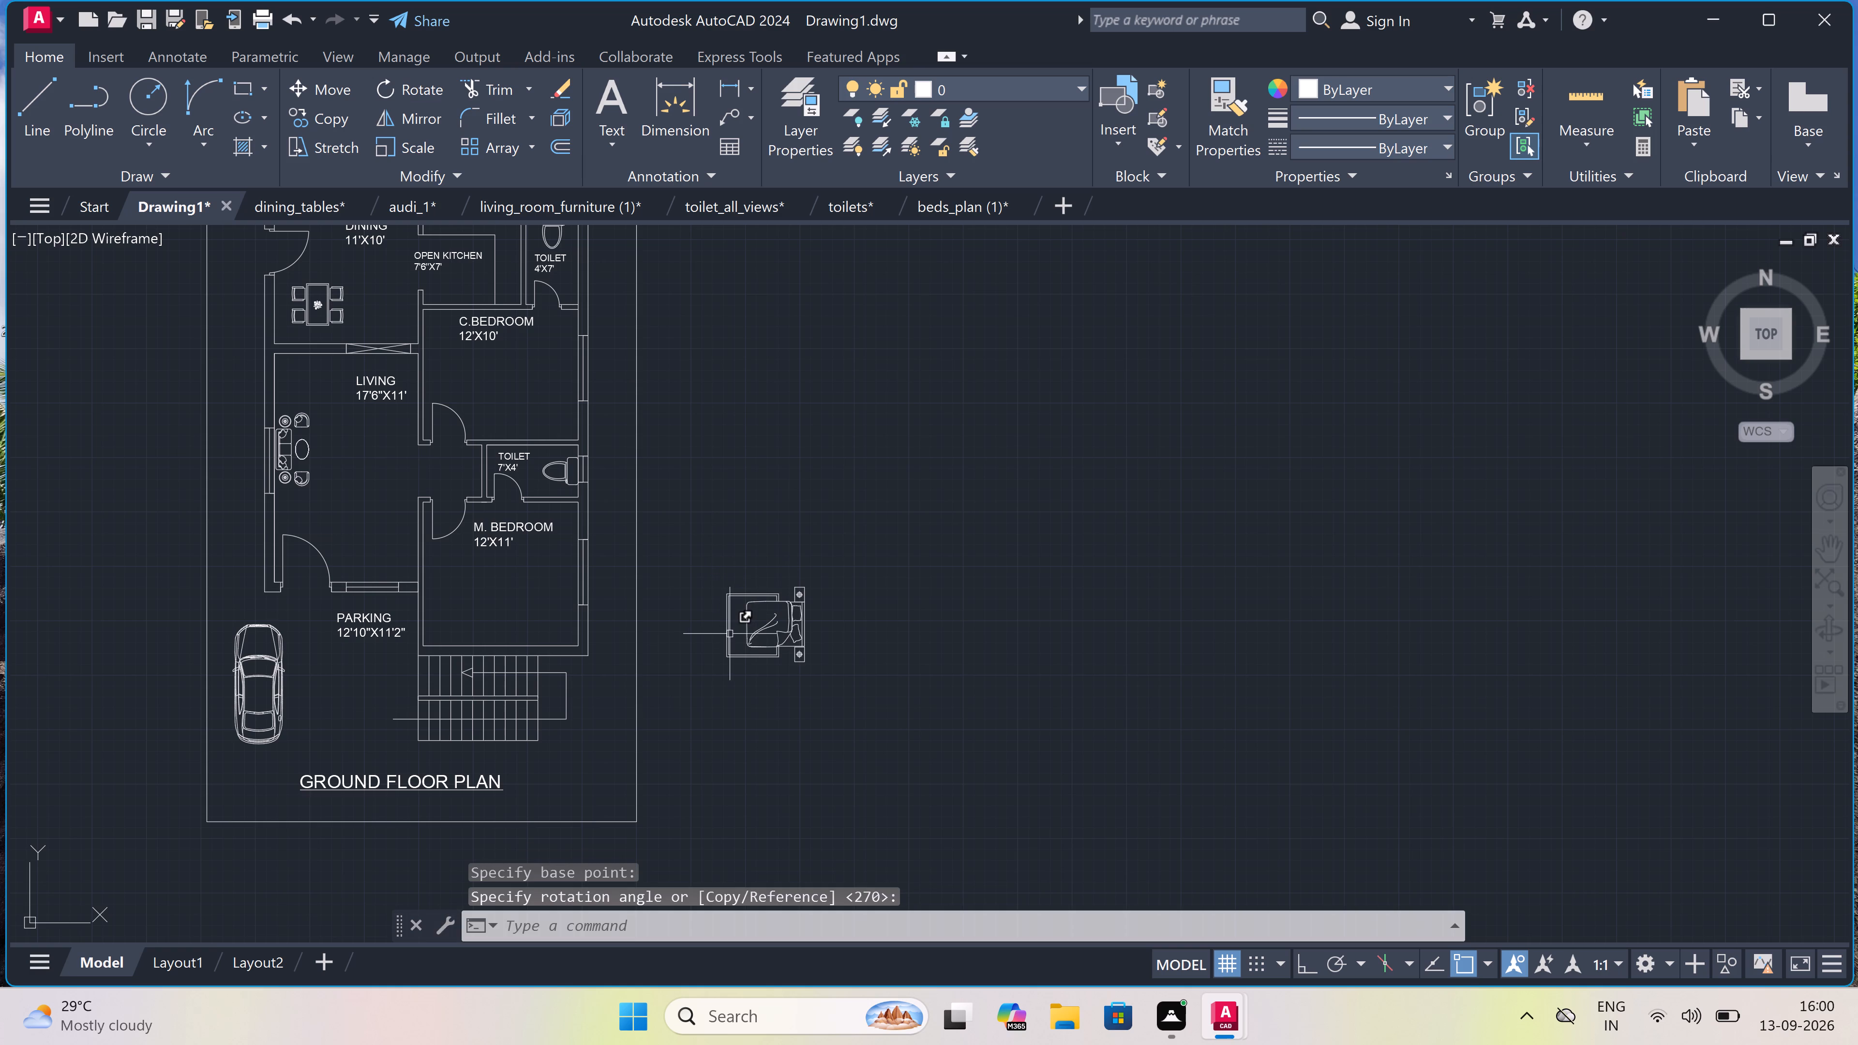
left_click(717, 730)
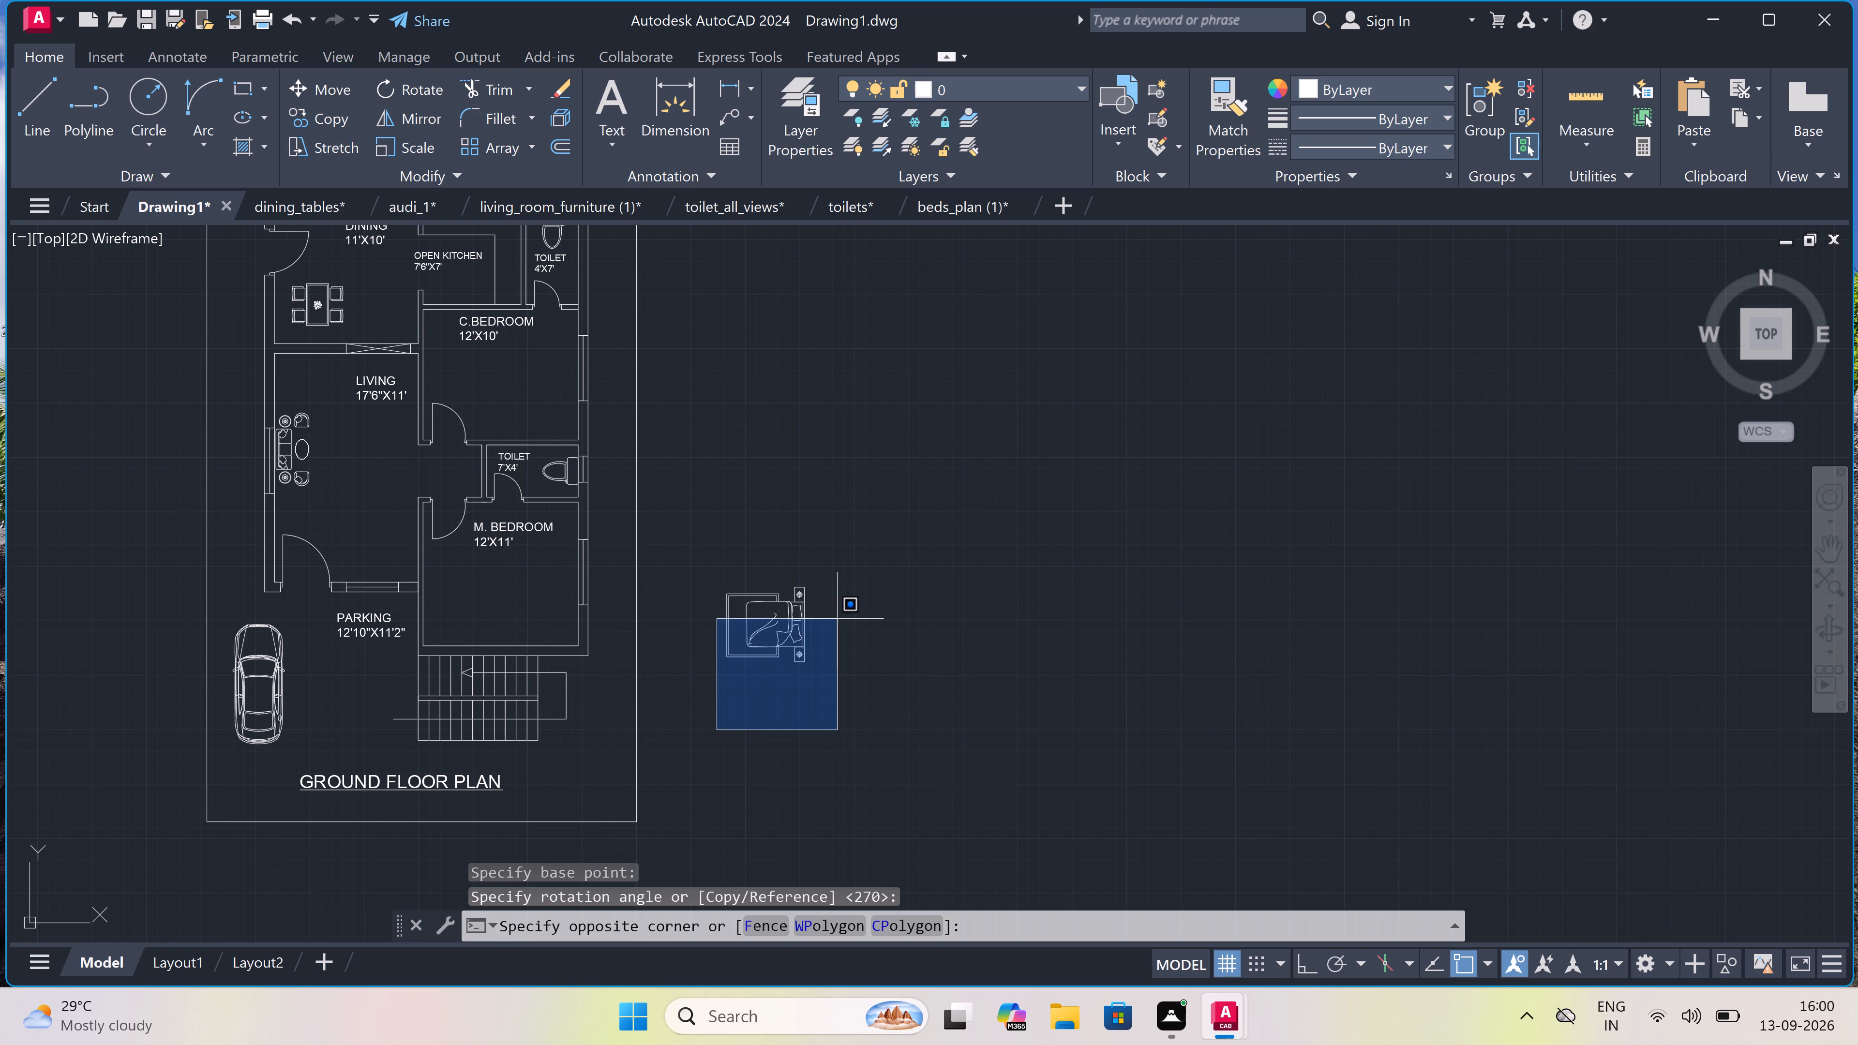
key("Escape")
Copy the rotated bed into the M. BEDROOM, with its headboard against the outer window wall below the room label.
left_click_drag(839, 567, 830, 576)
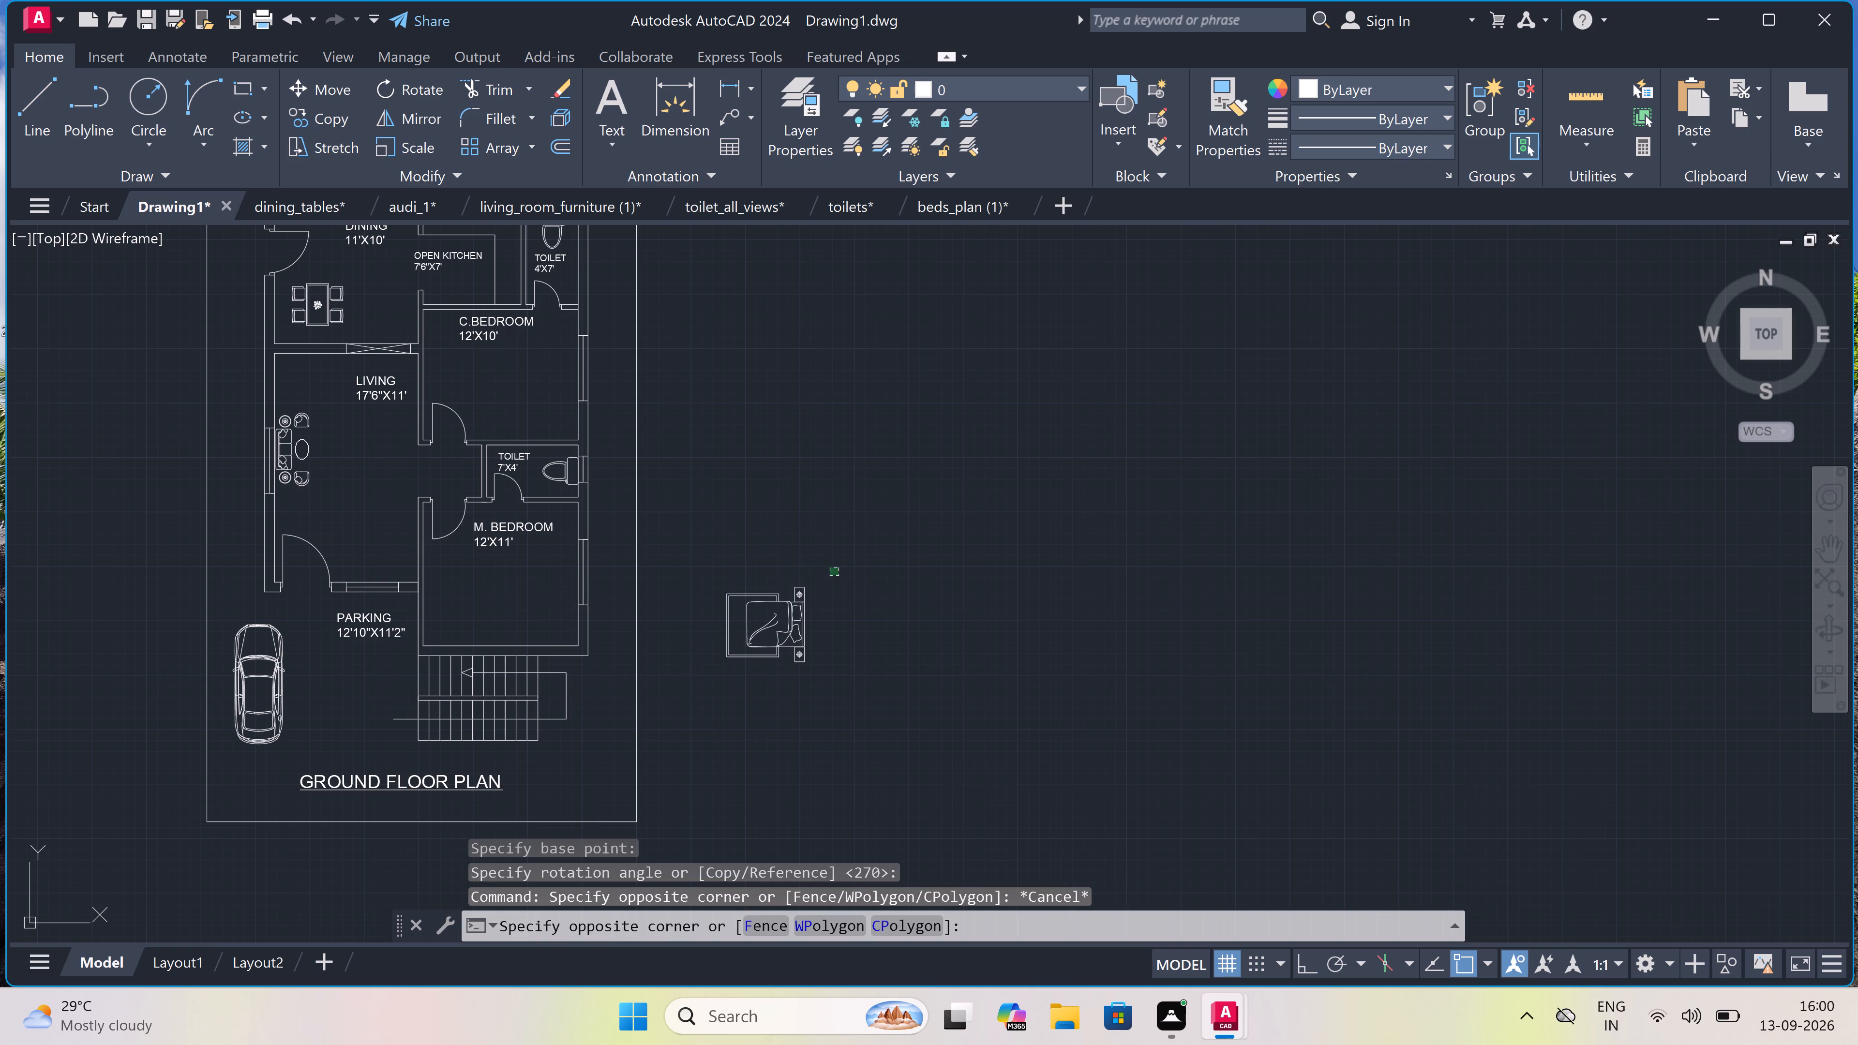
double_click(704, 690)
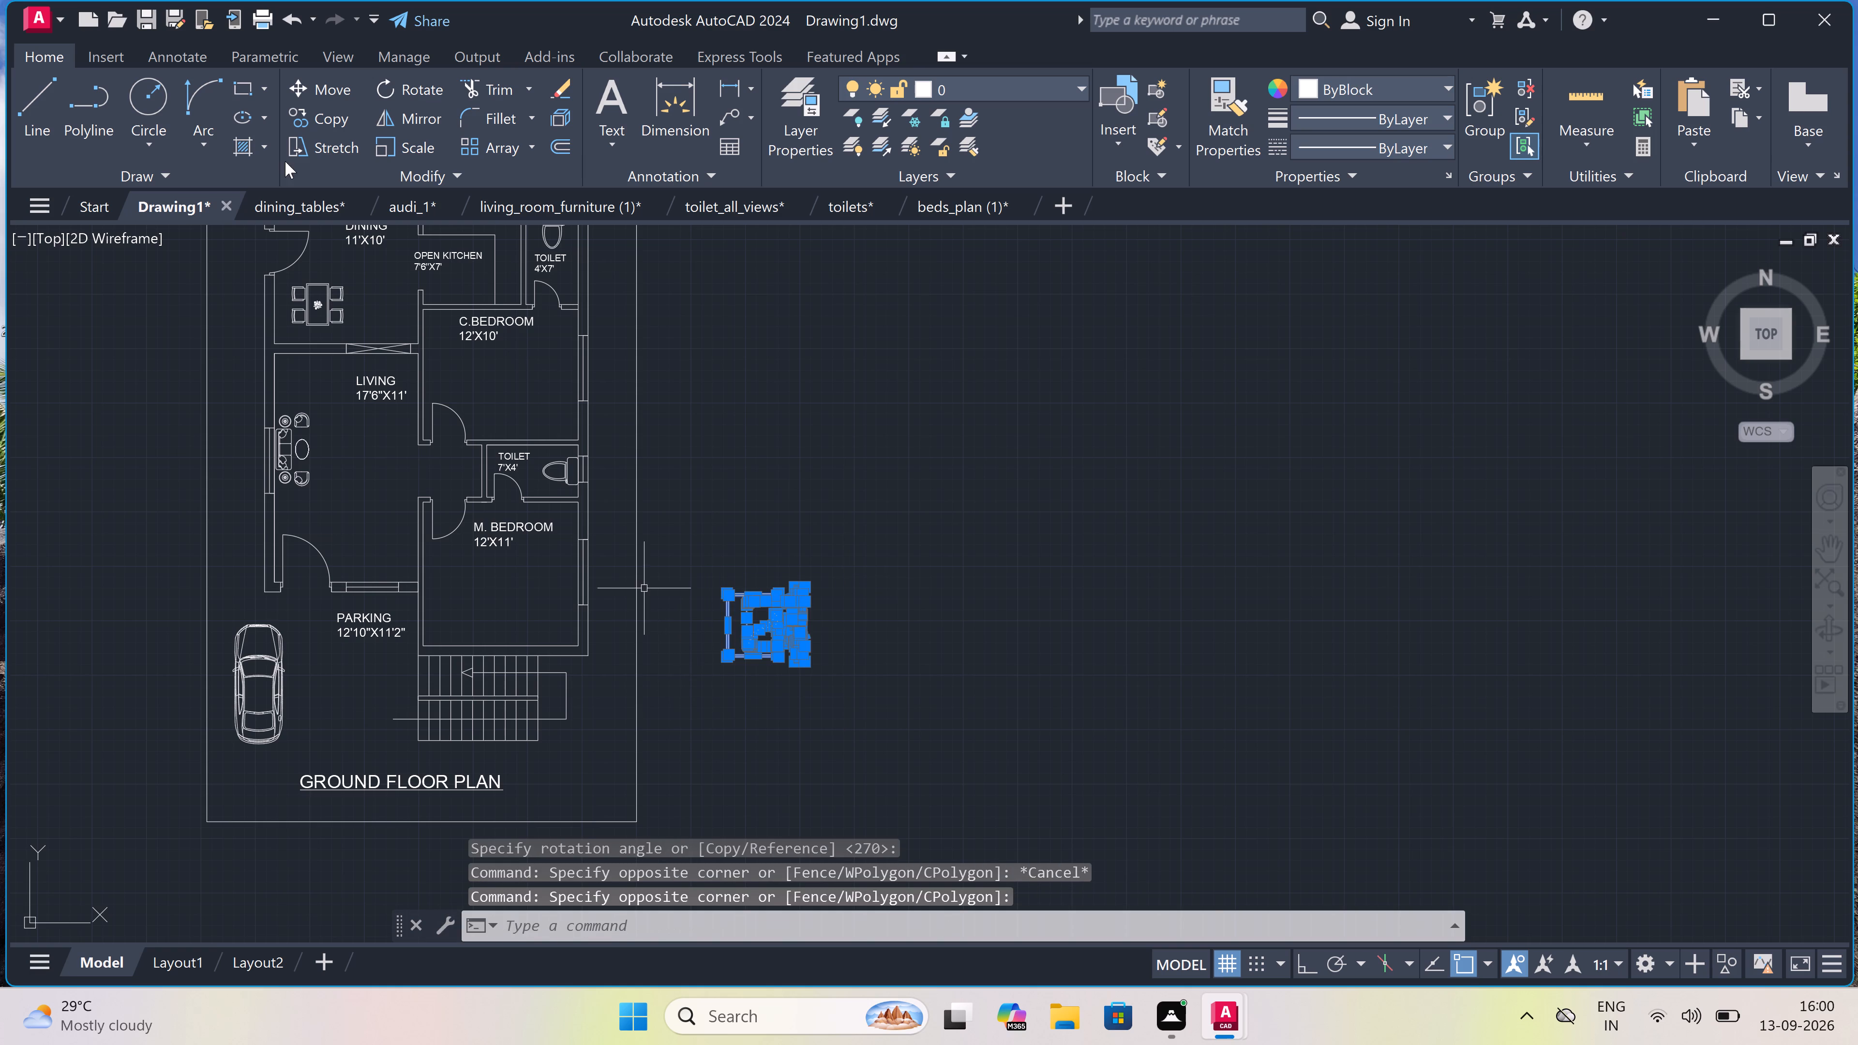
double_click(317, 109)
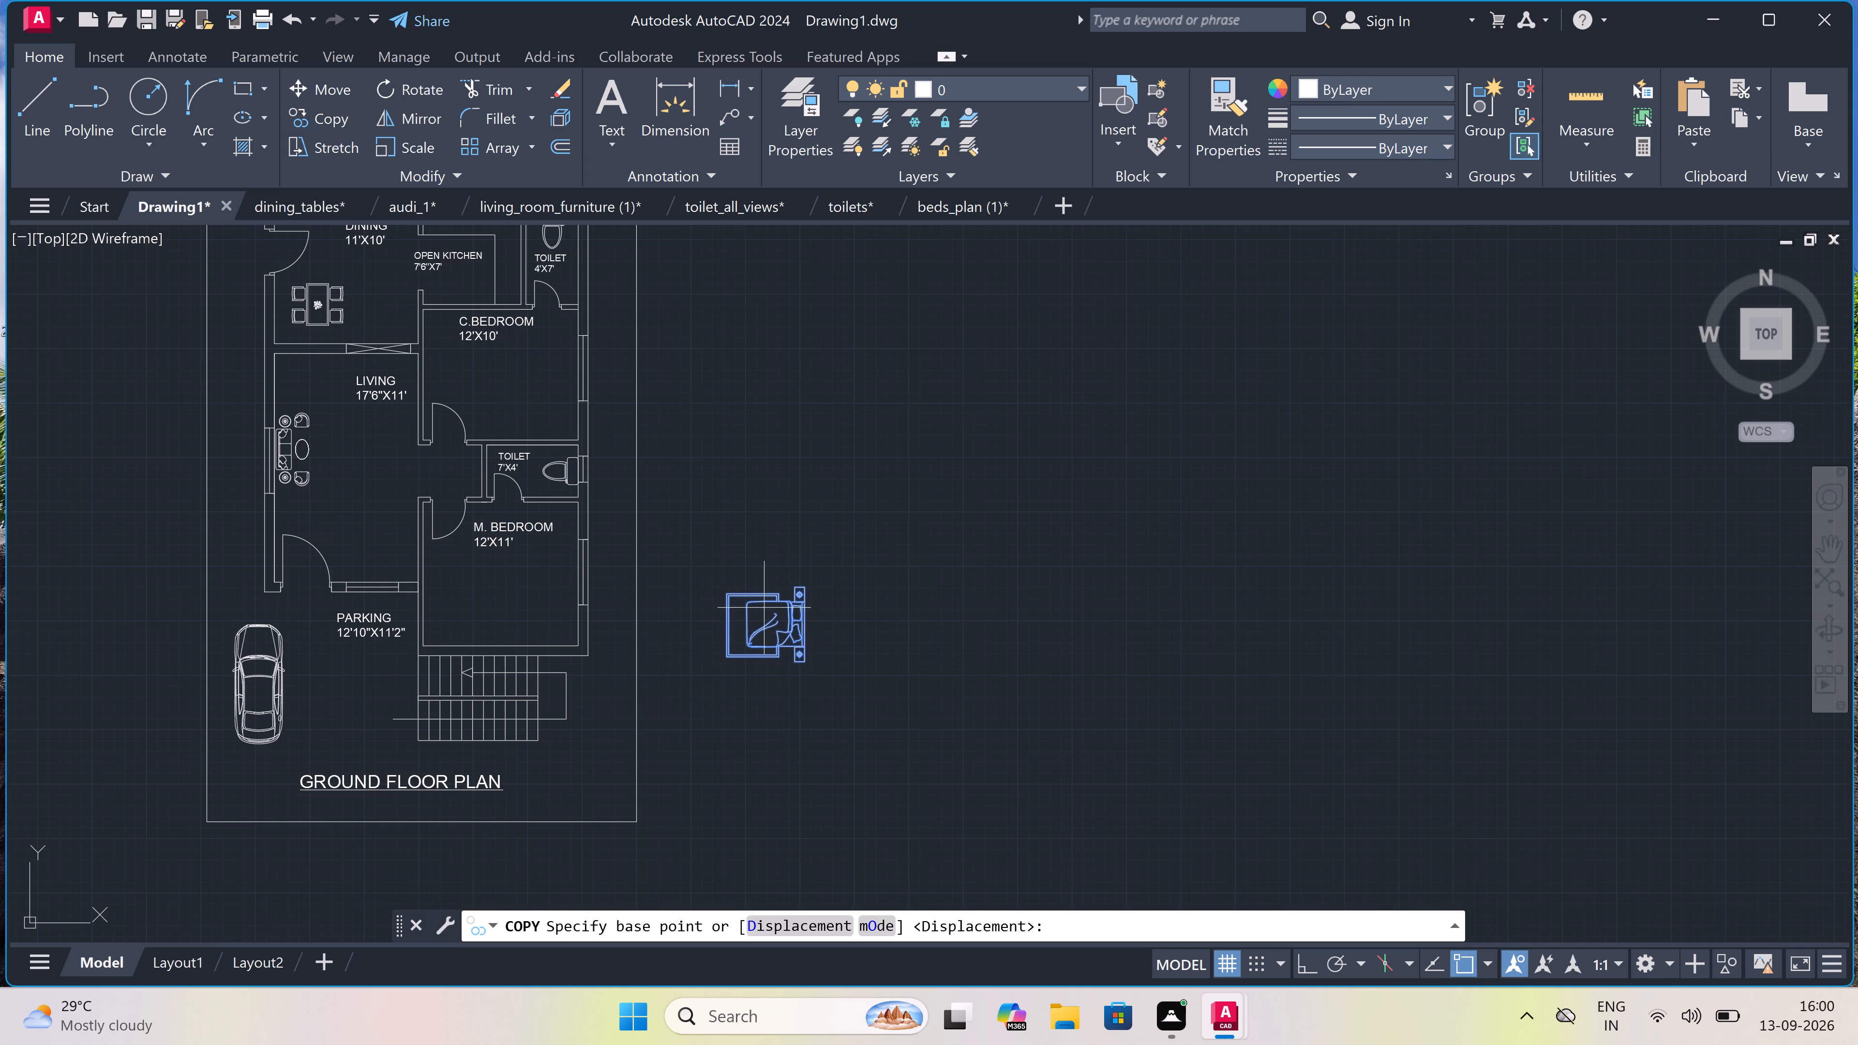
left_click_drag(779, 621, 753, 639)
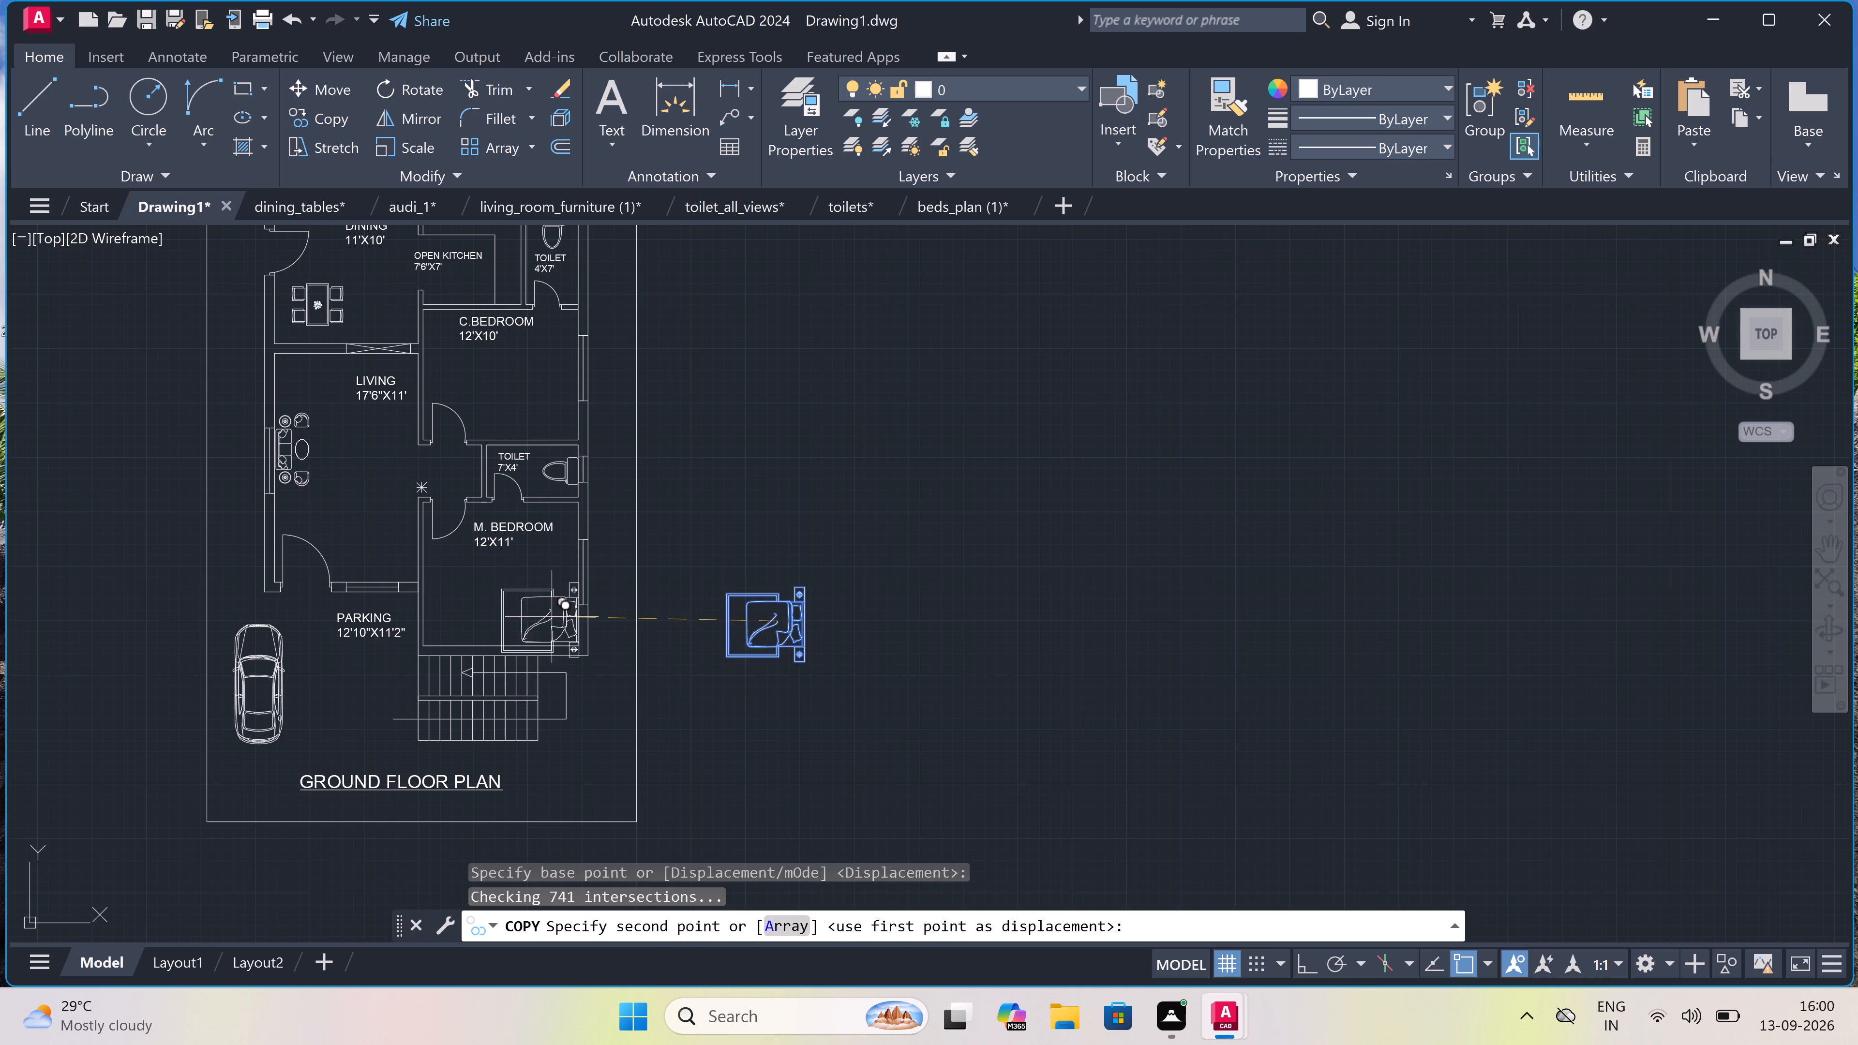
scroll(515, 552, "up", 3)
scroll(604, 648, "down", 1)
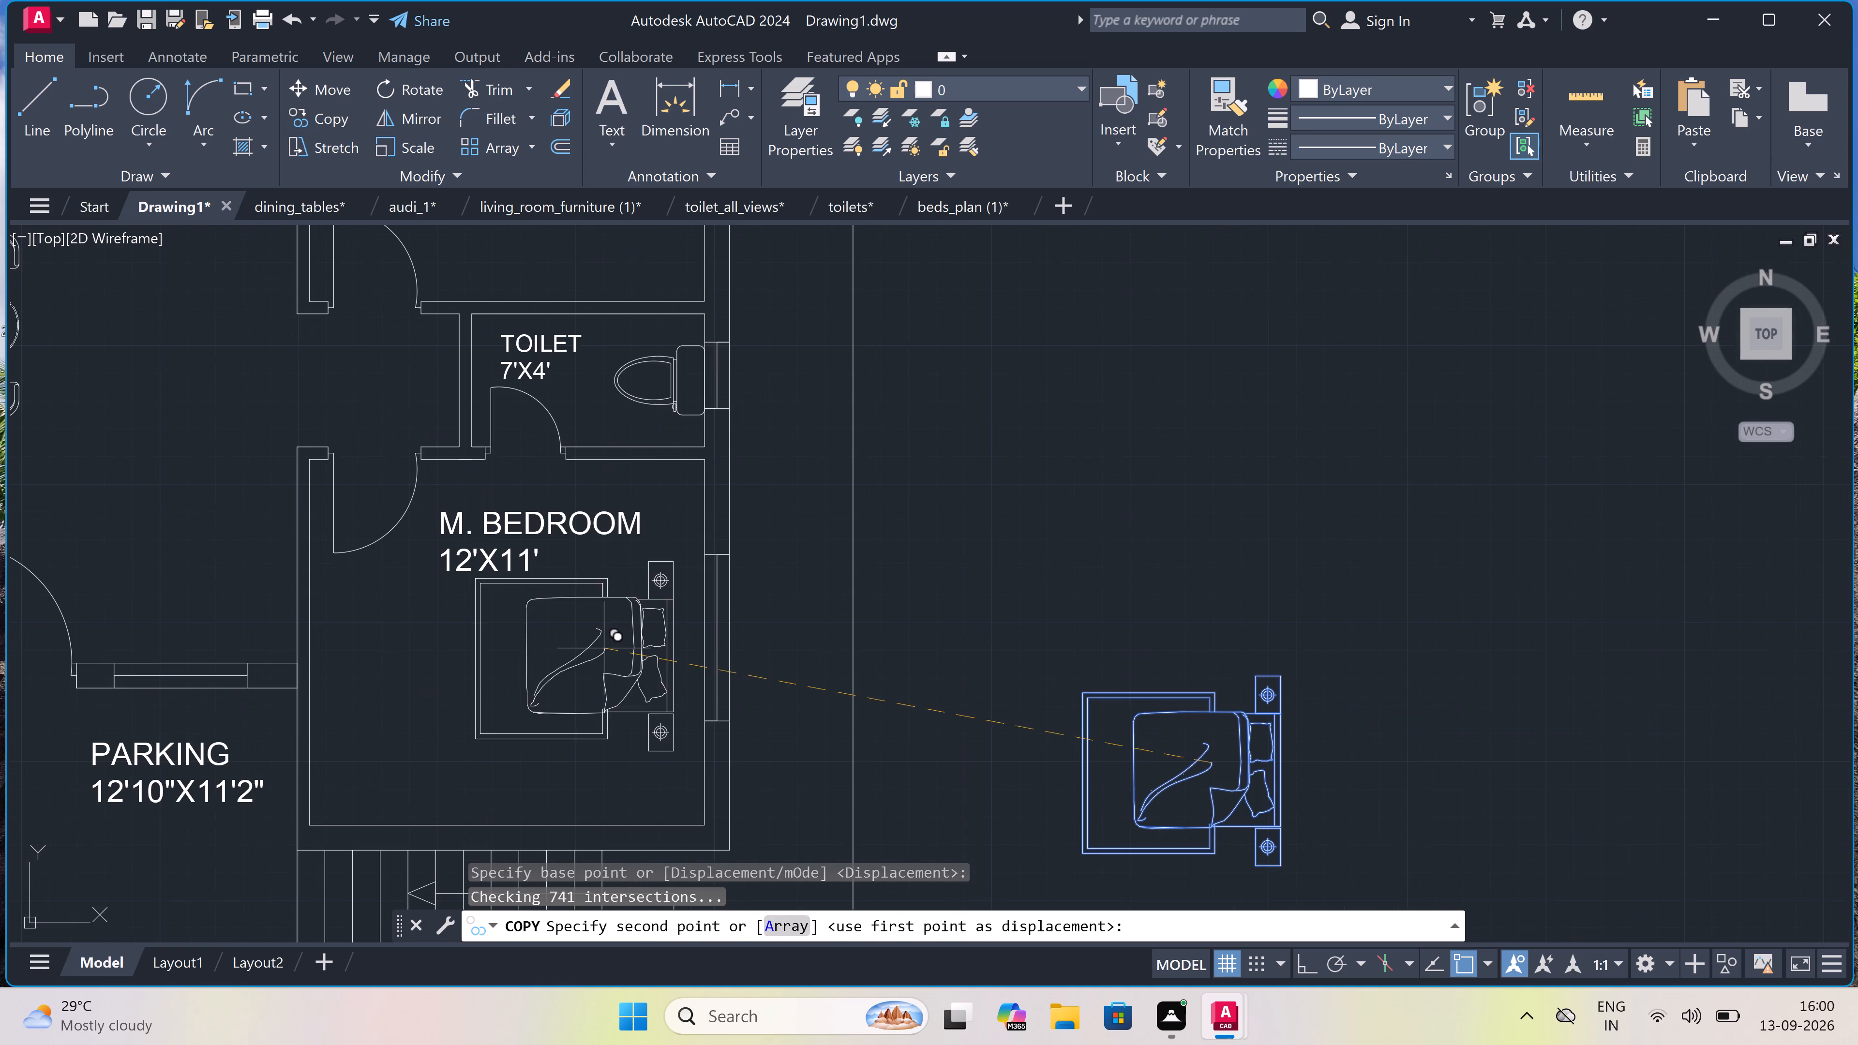
scroll(613, 684, "up", 2)
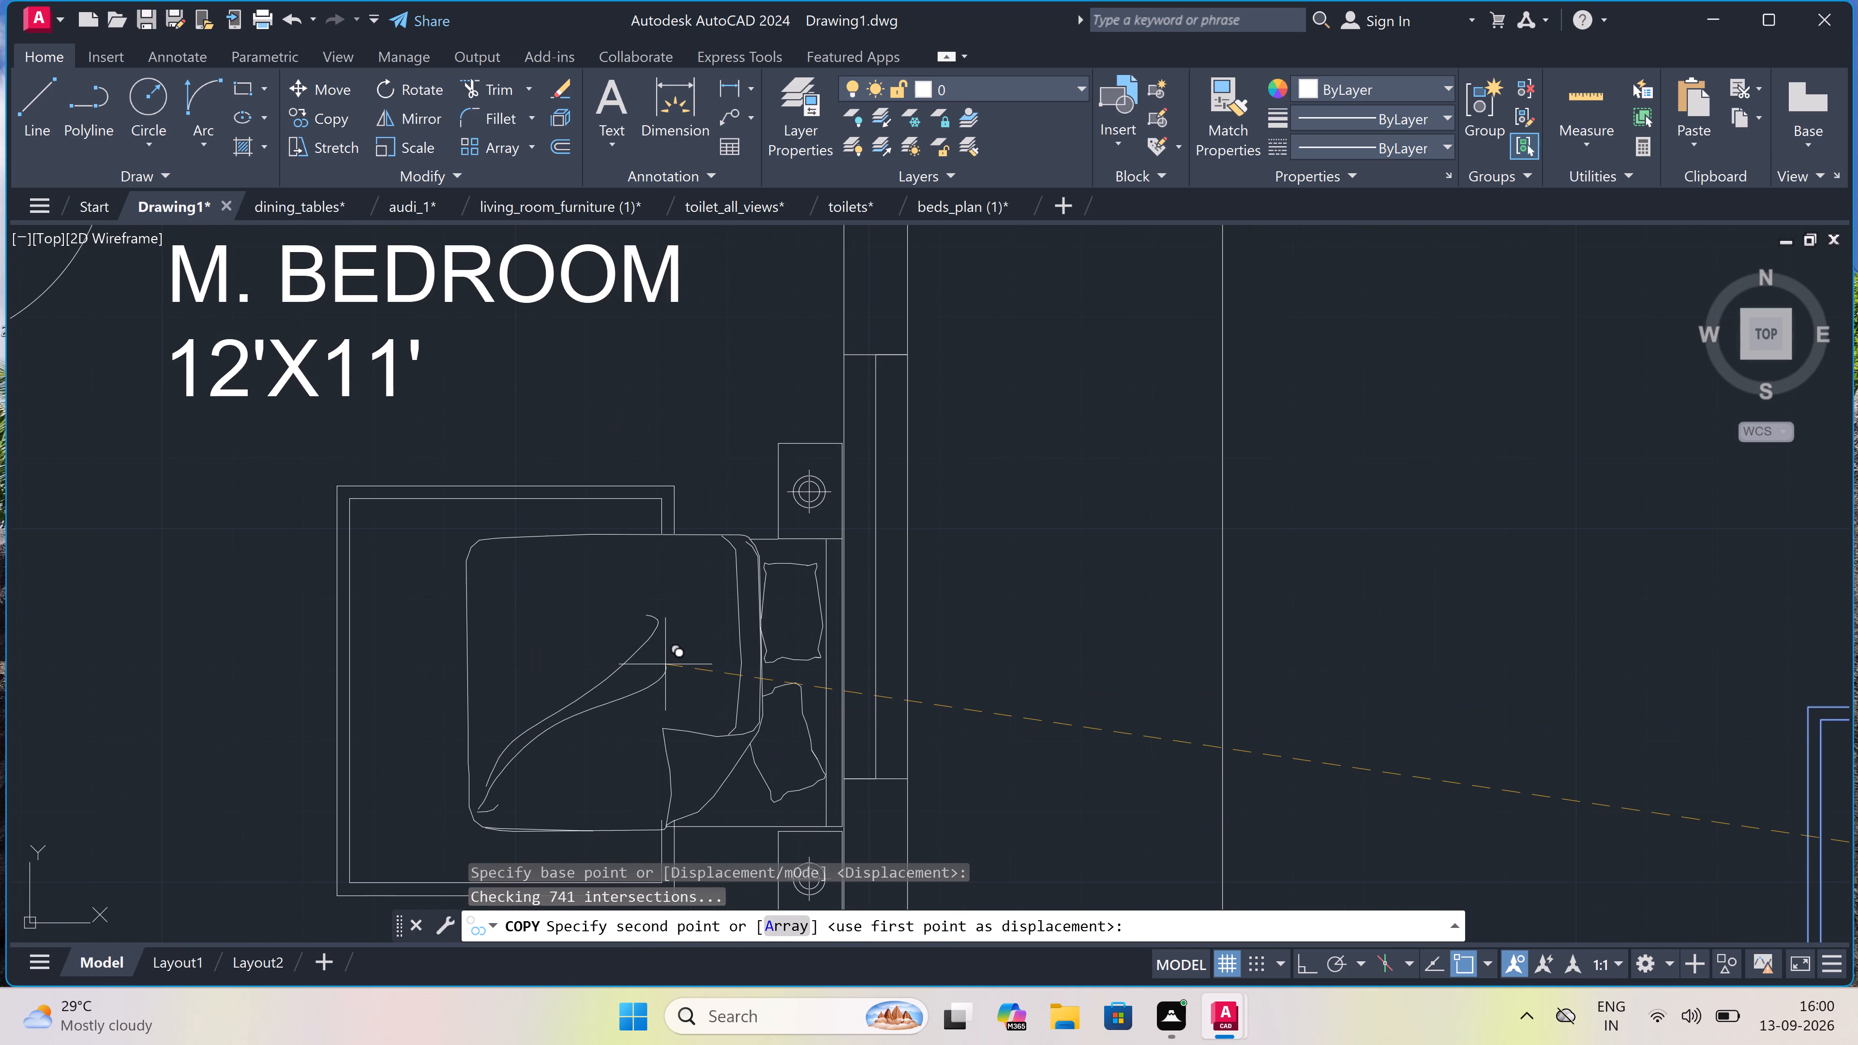
left_click(663, 661)
Place another copy of the bed in the C.BEDROOM, with its headboard by the outer window wall.
scroll(659, 646, "down", 7)
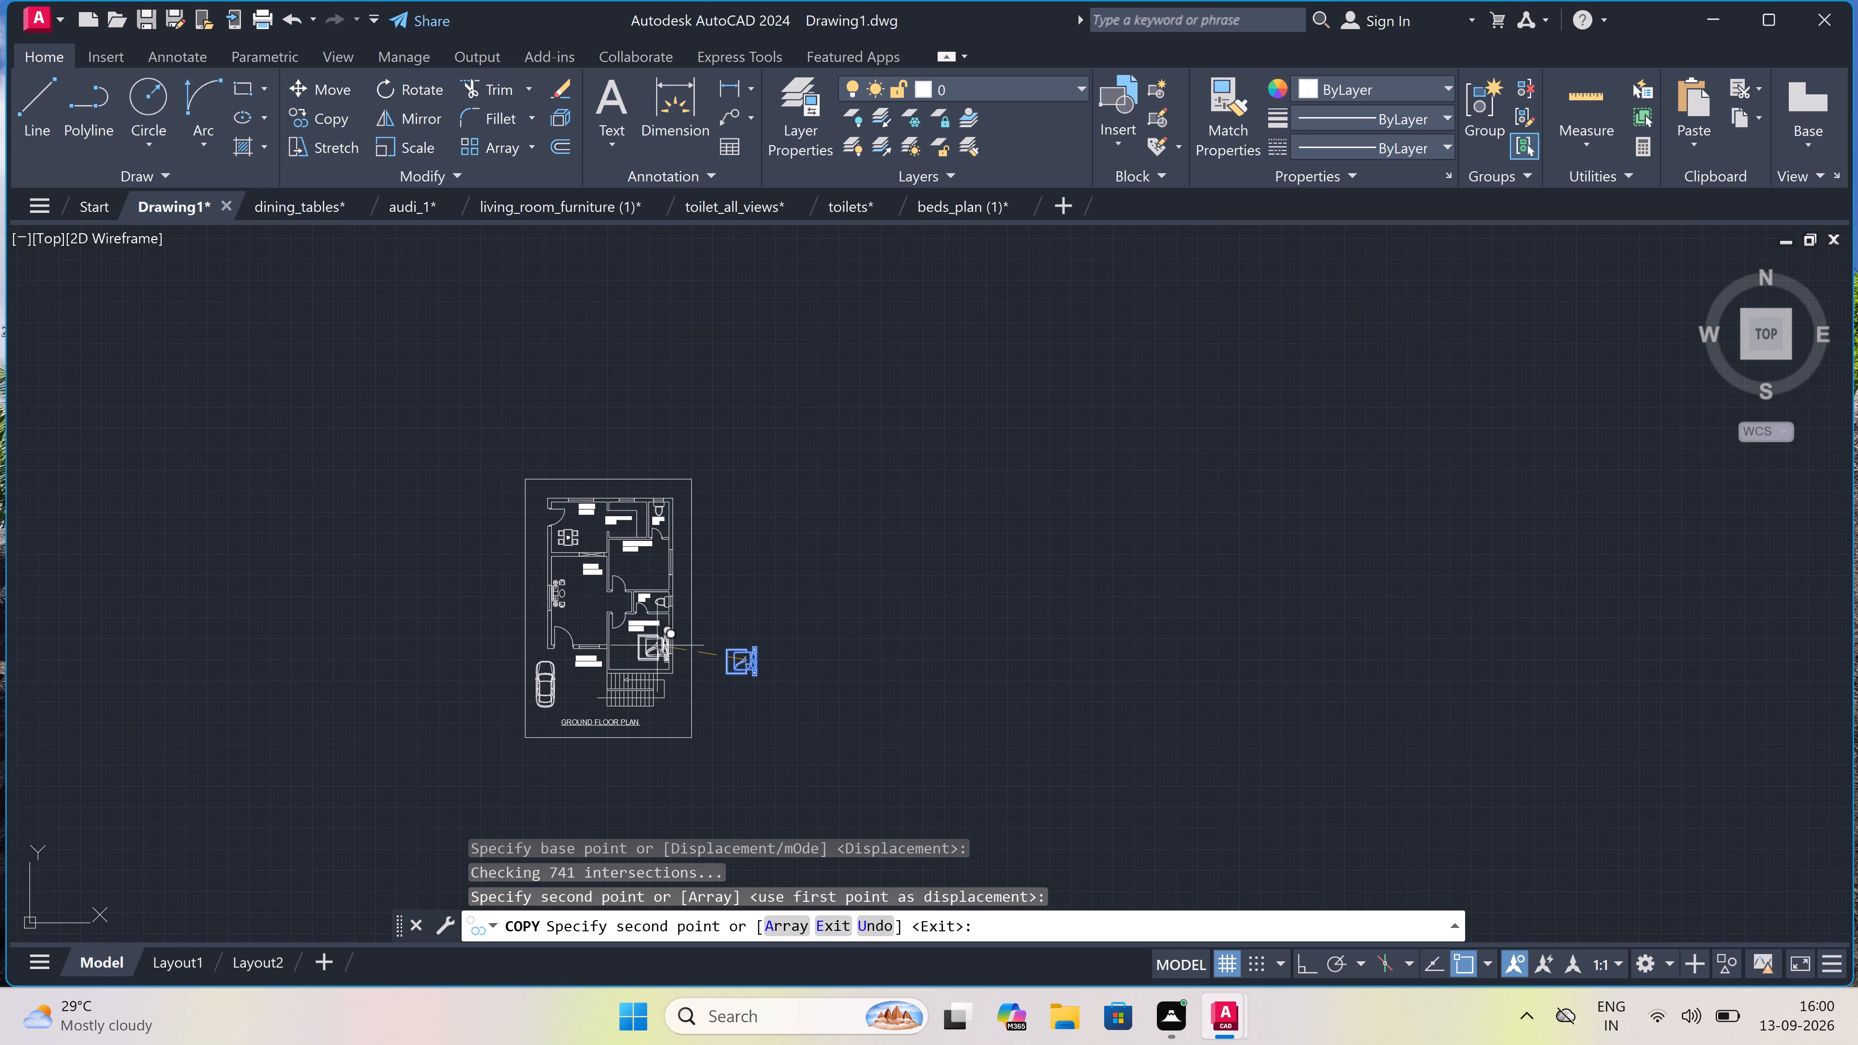
scroll(635, 564, "up", 4)
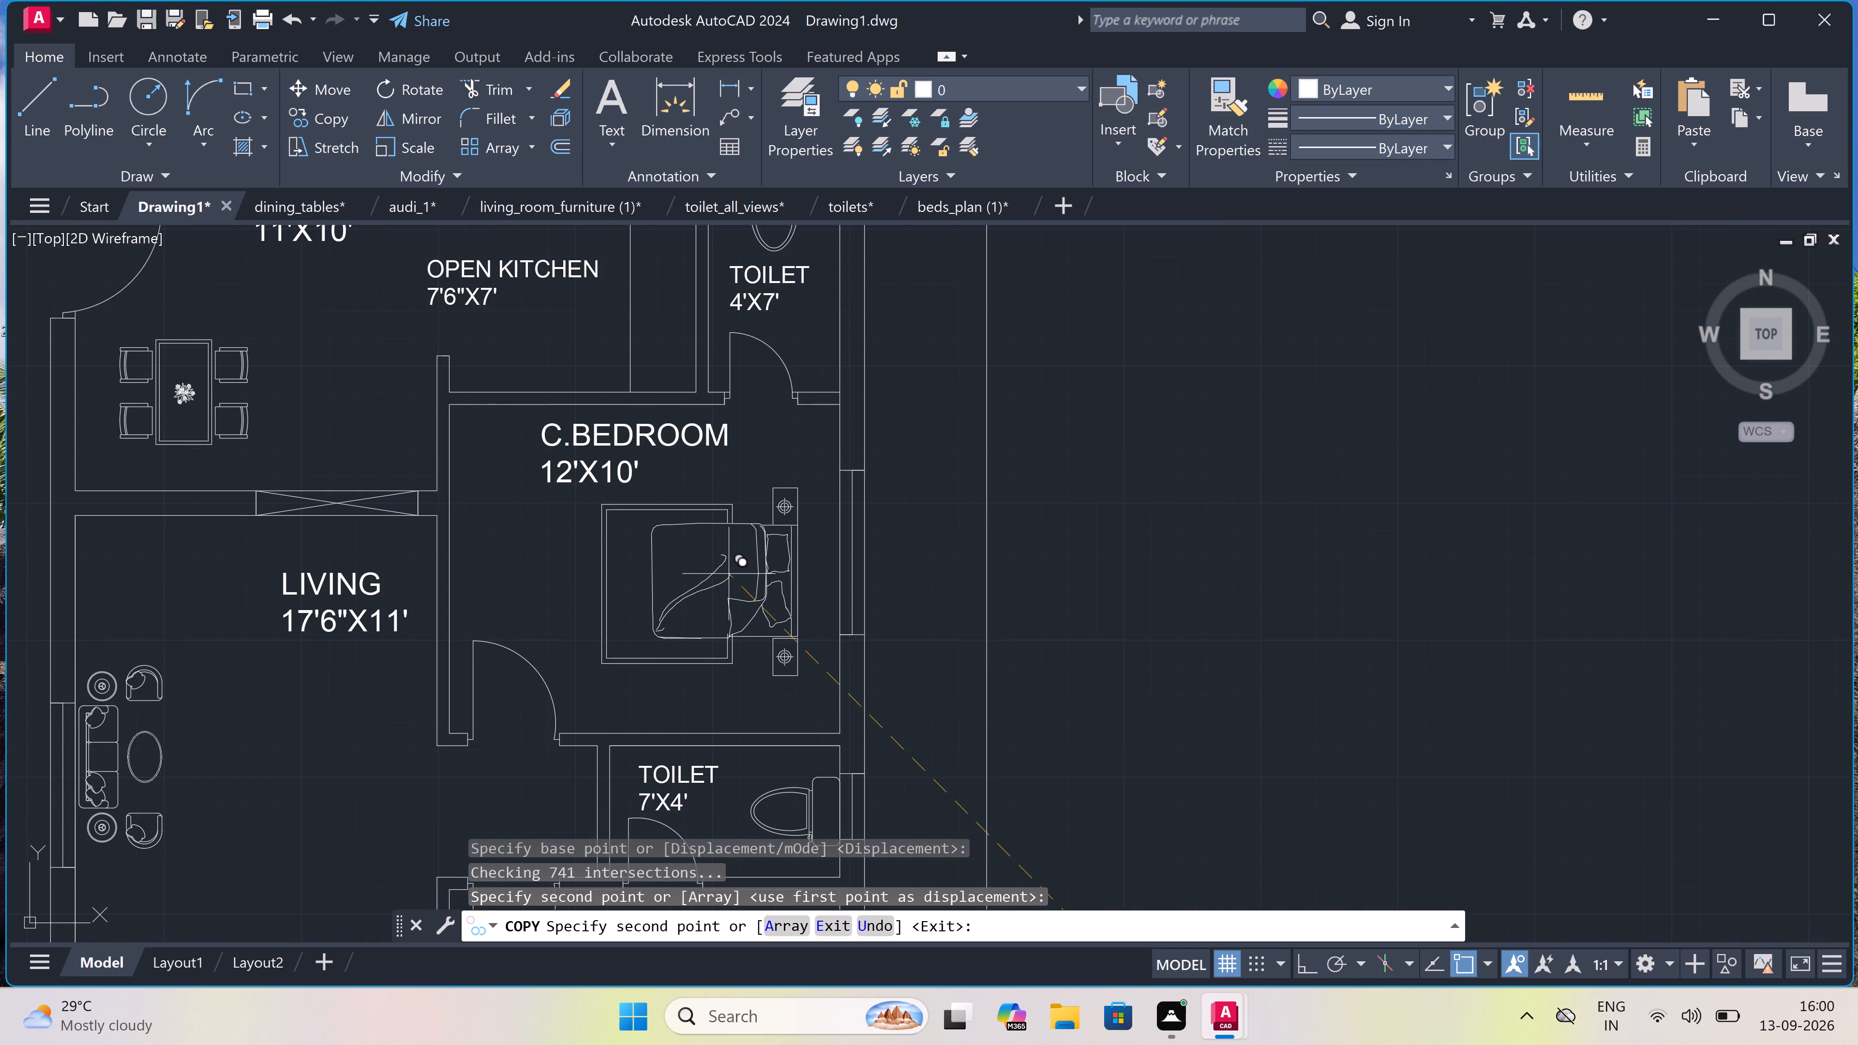
scroll(749, 577, "up", 2)
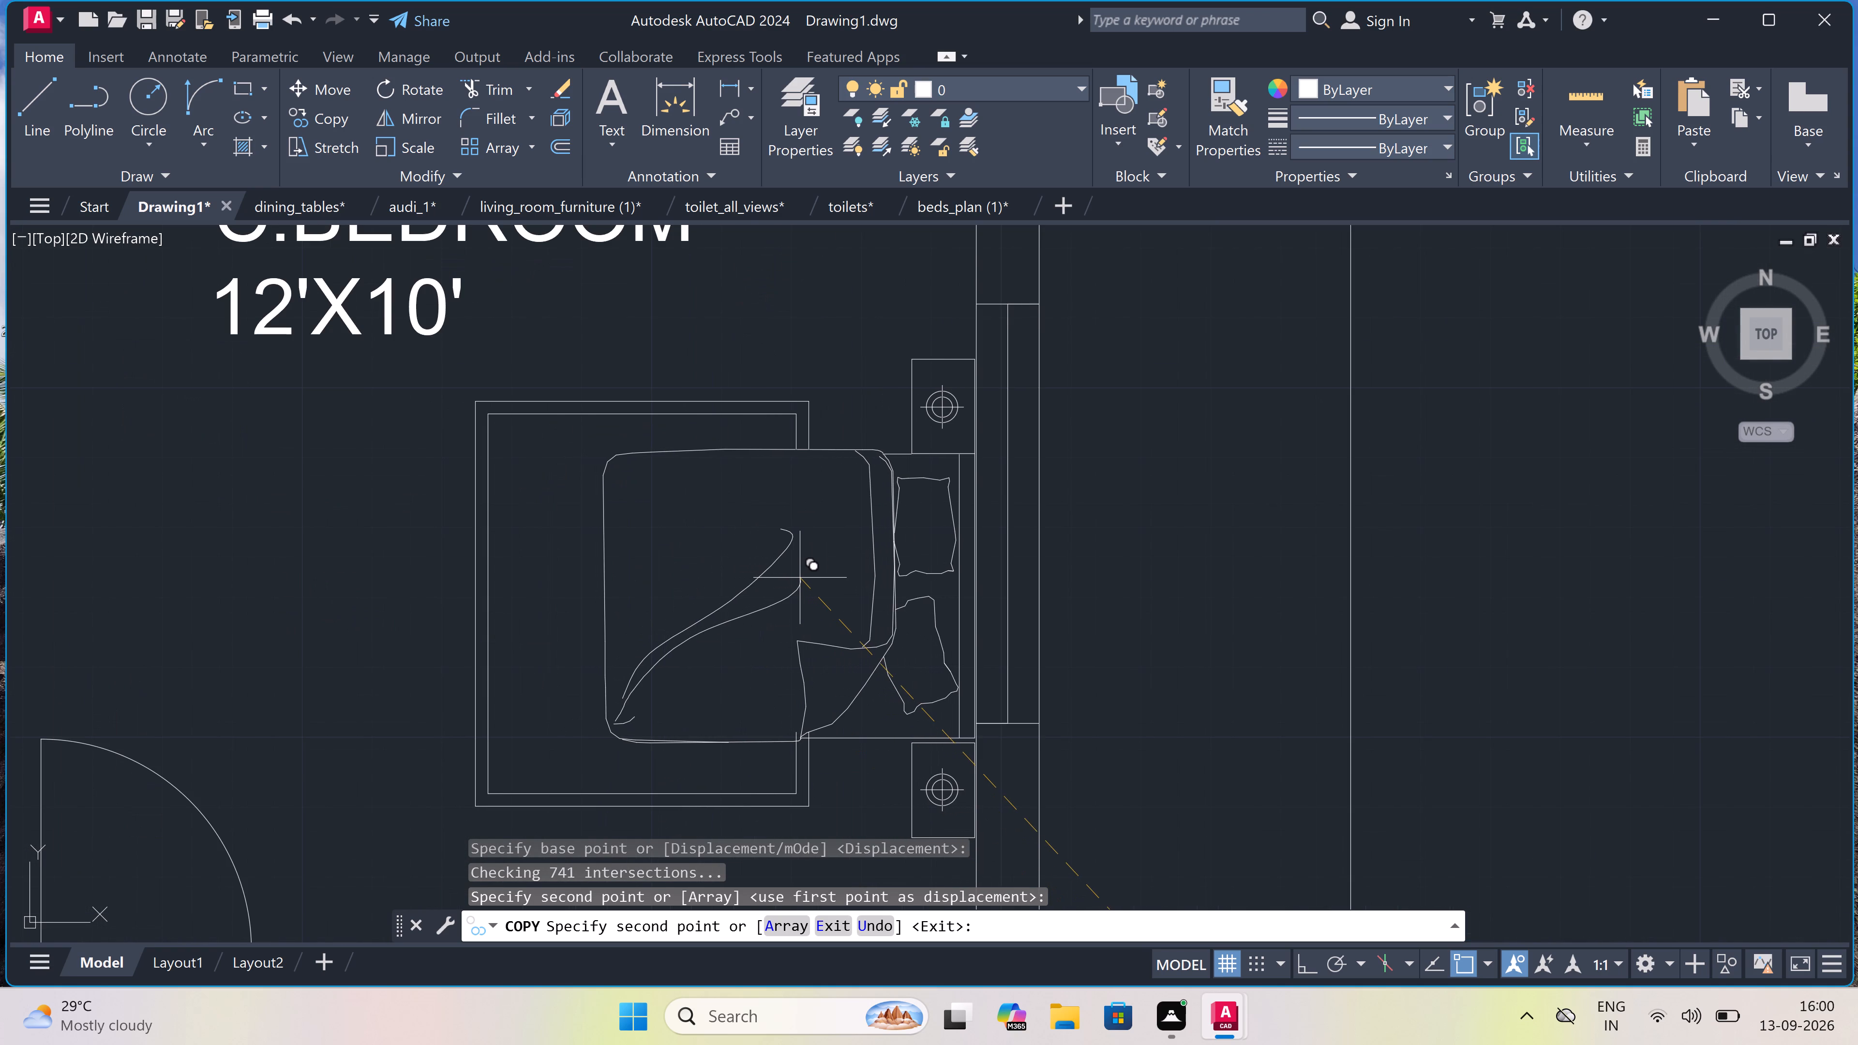
left_click(795, 576)
key("Escape")
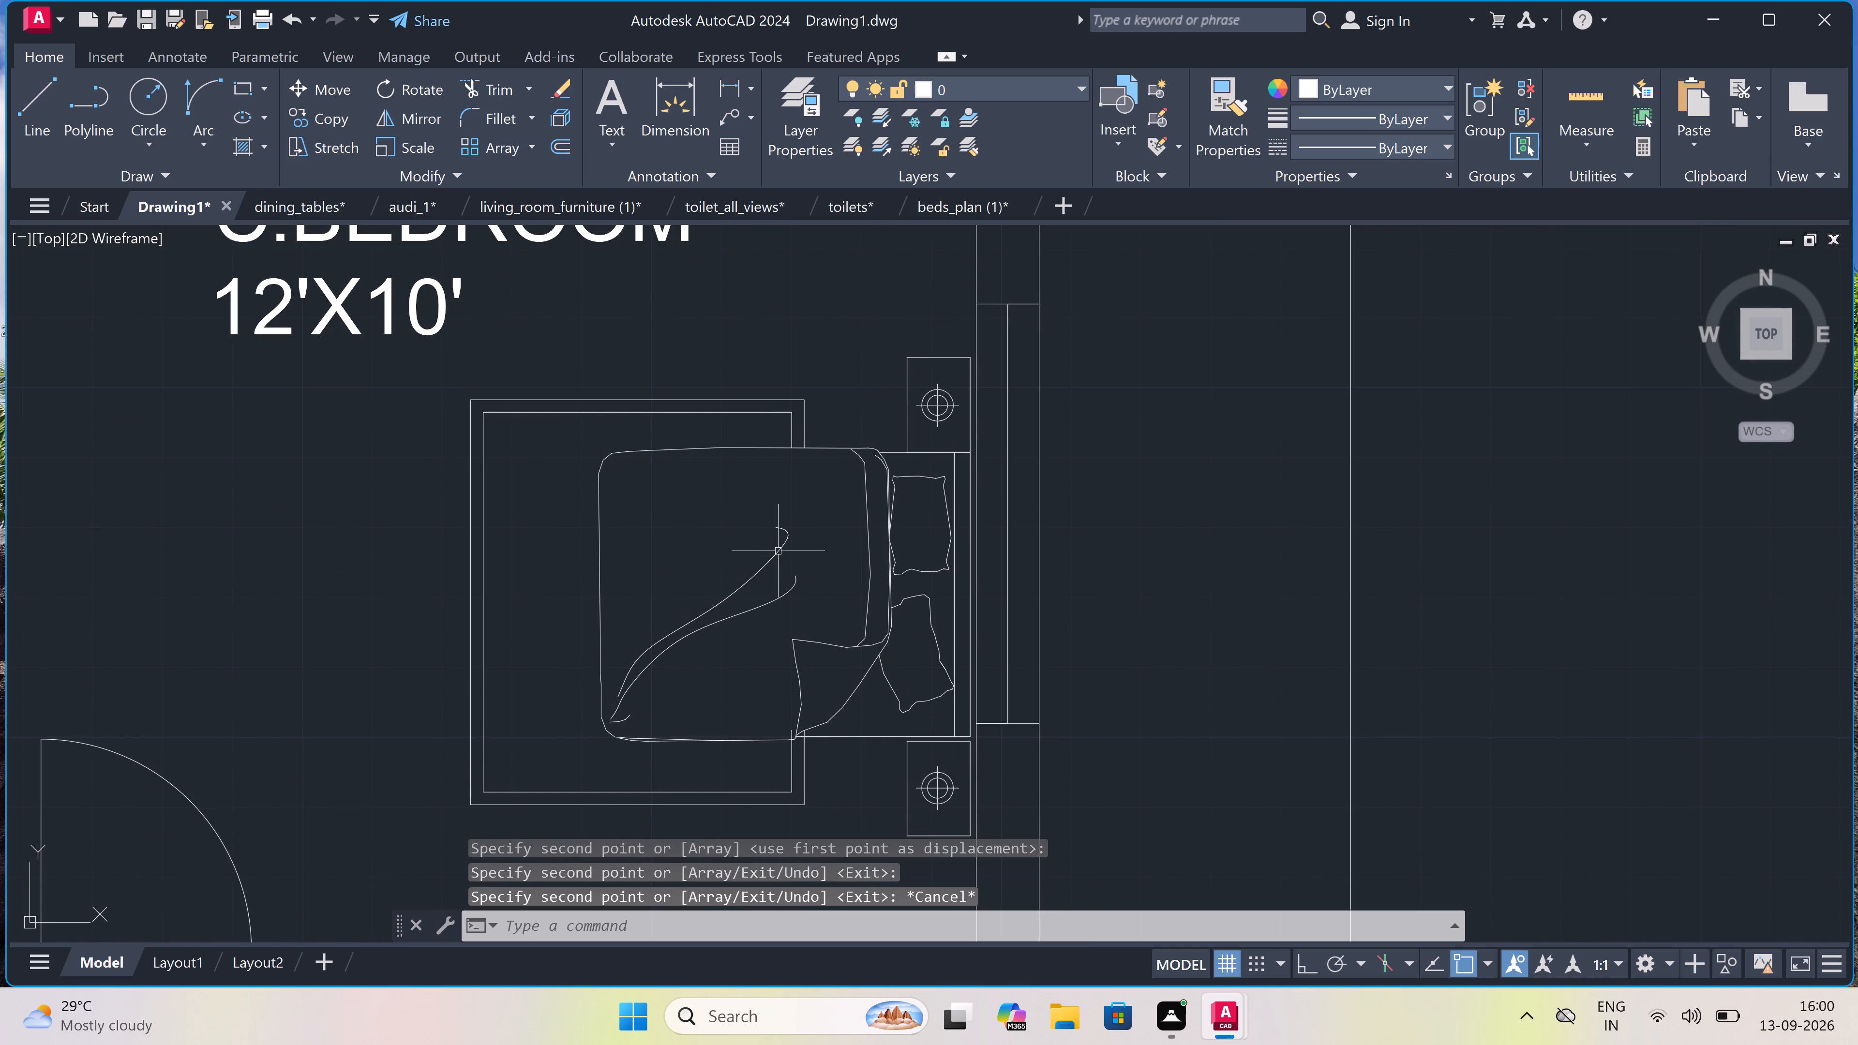
Delete the leftover bed outside the plan boundary.
scroll(778, 551, "down", 5)
left_click_drag(975, 617, 928, 682)
left_click(866, 760)
key("Delete")
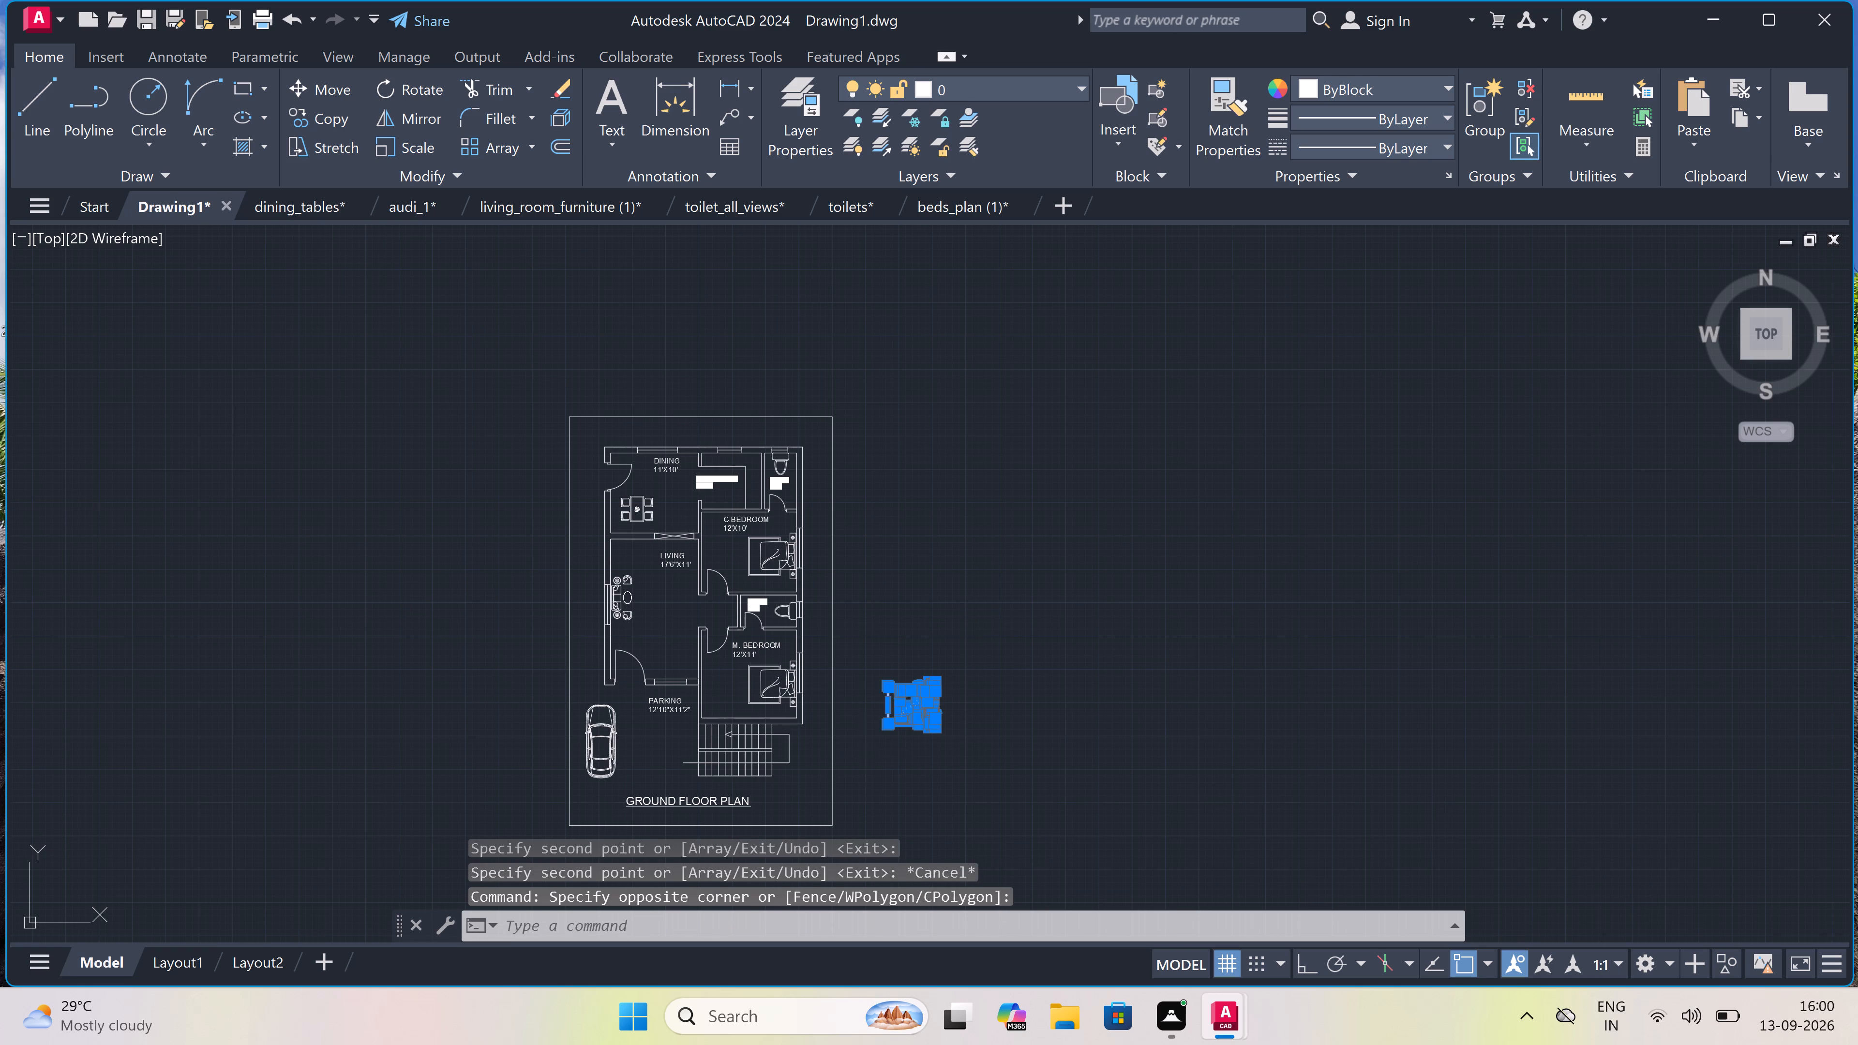
Set up a SOLID hatch in dark grey colour 99,100,102 for the floor plan's walls.
scroll(868, 716, "down", 2)
scroll(861, 717, "up", 1)
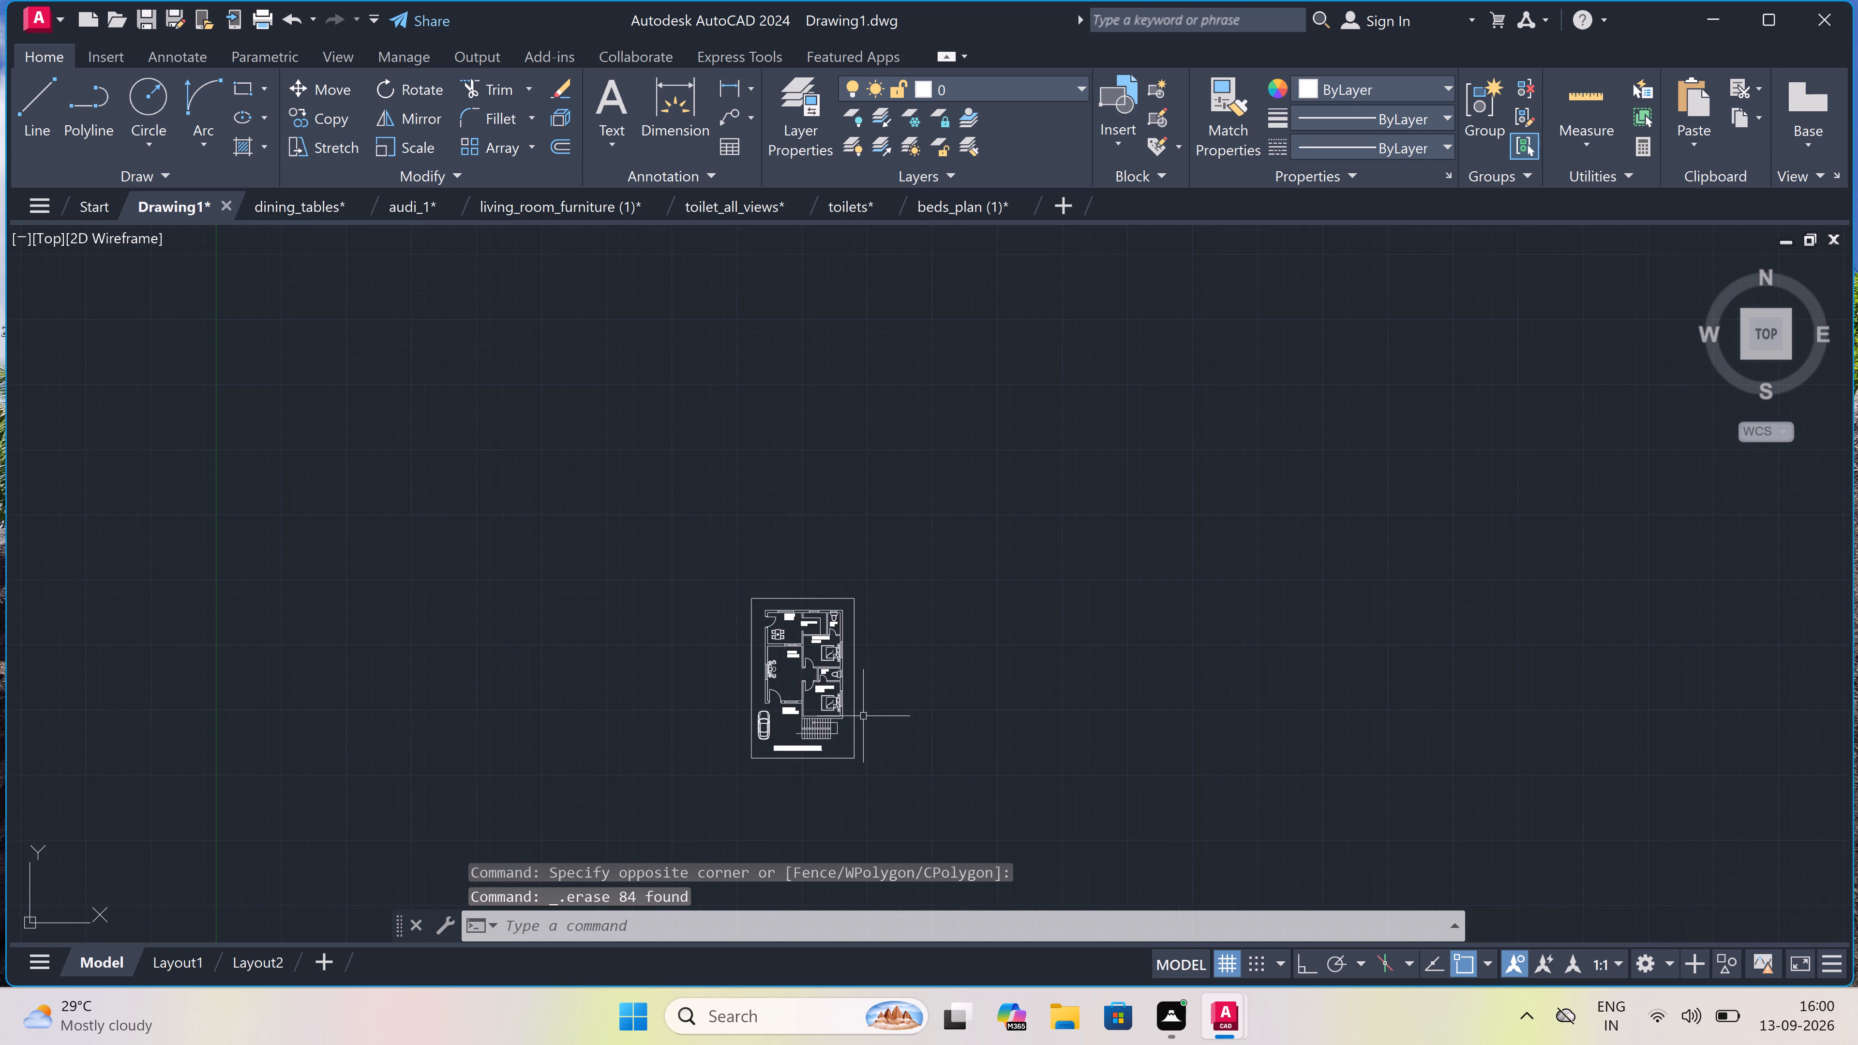
scroll(863, 716, "up", 1)
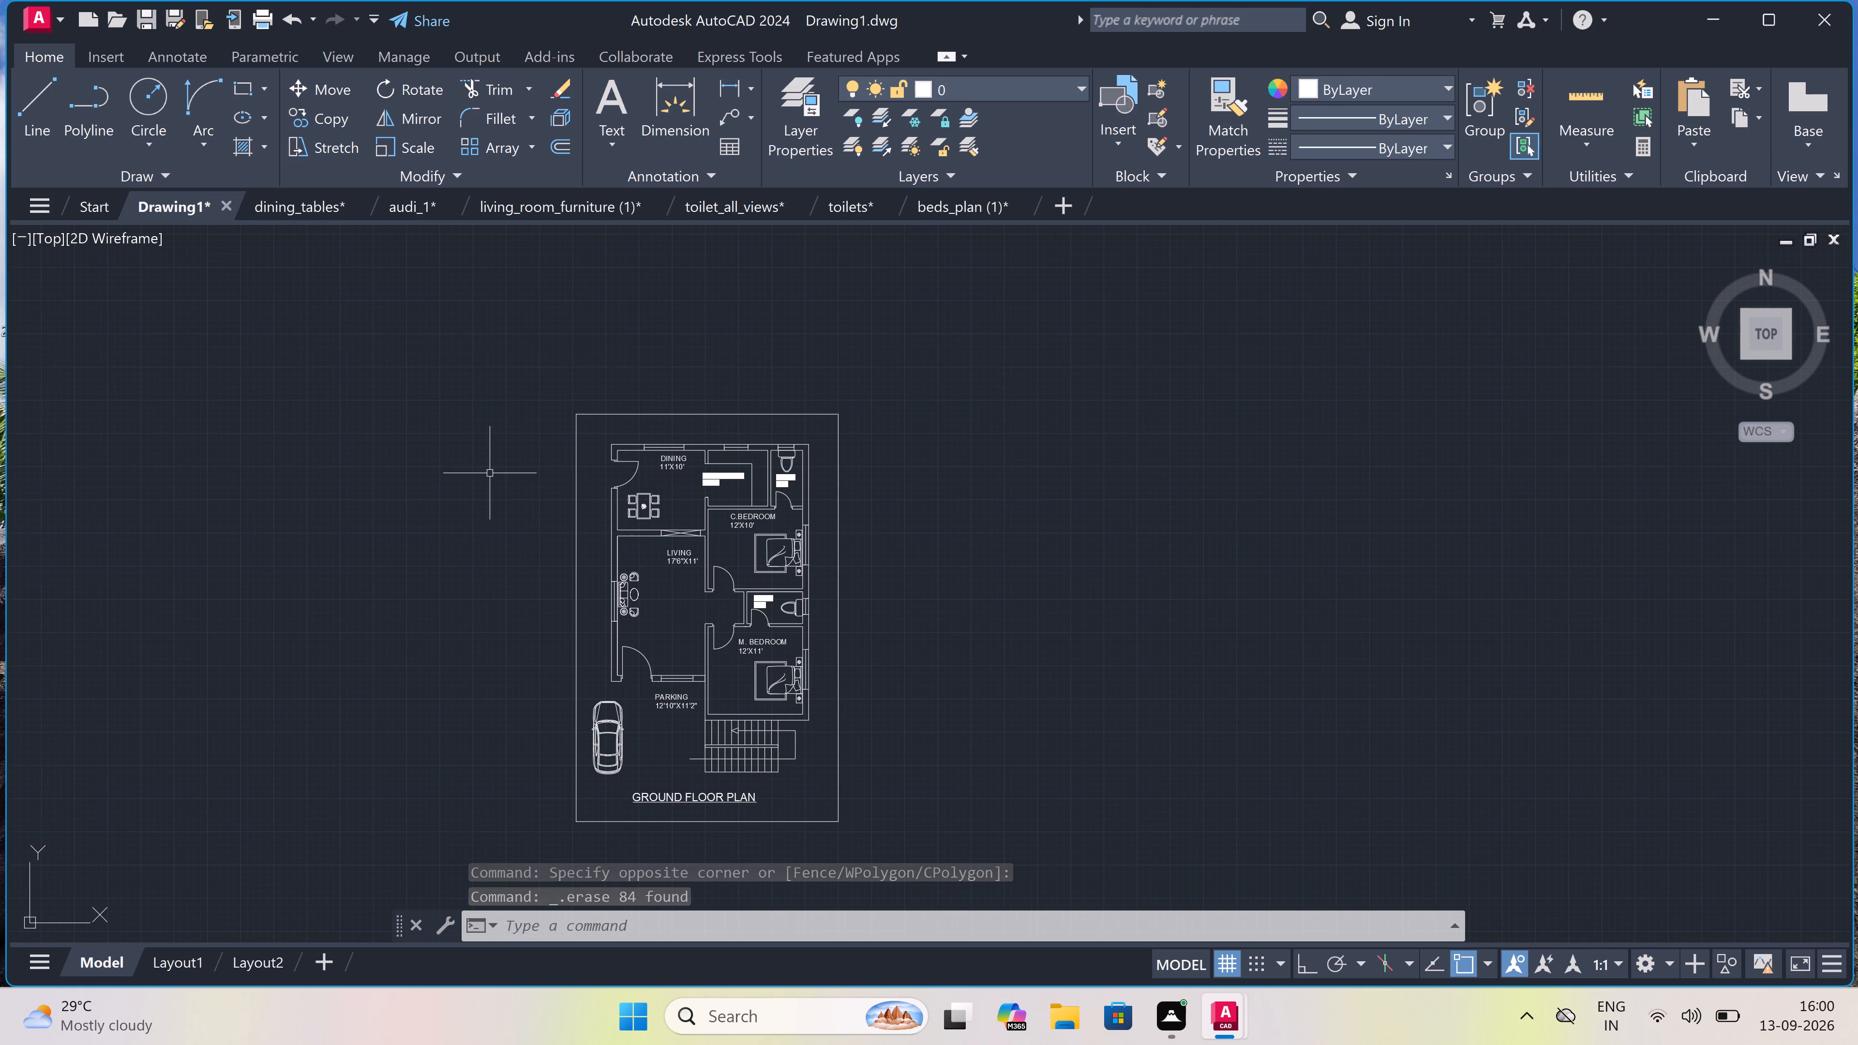
type("H")
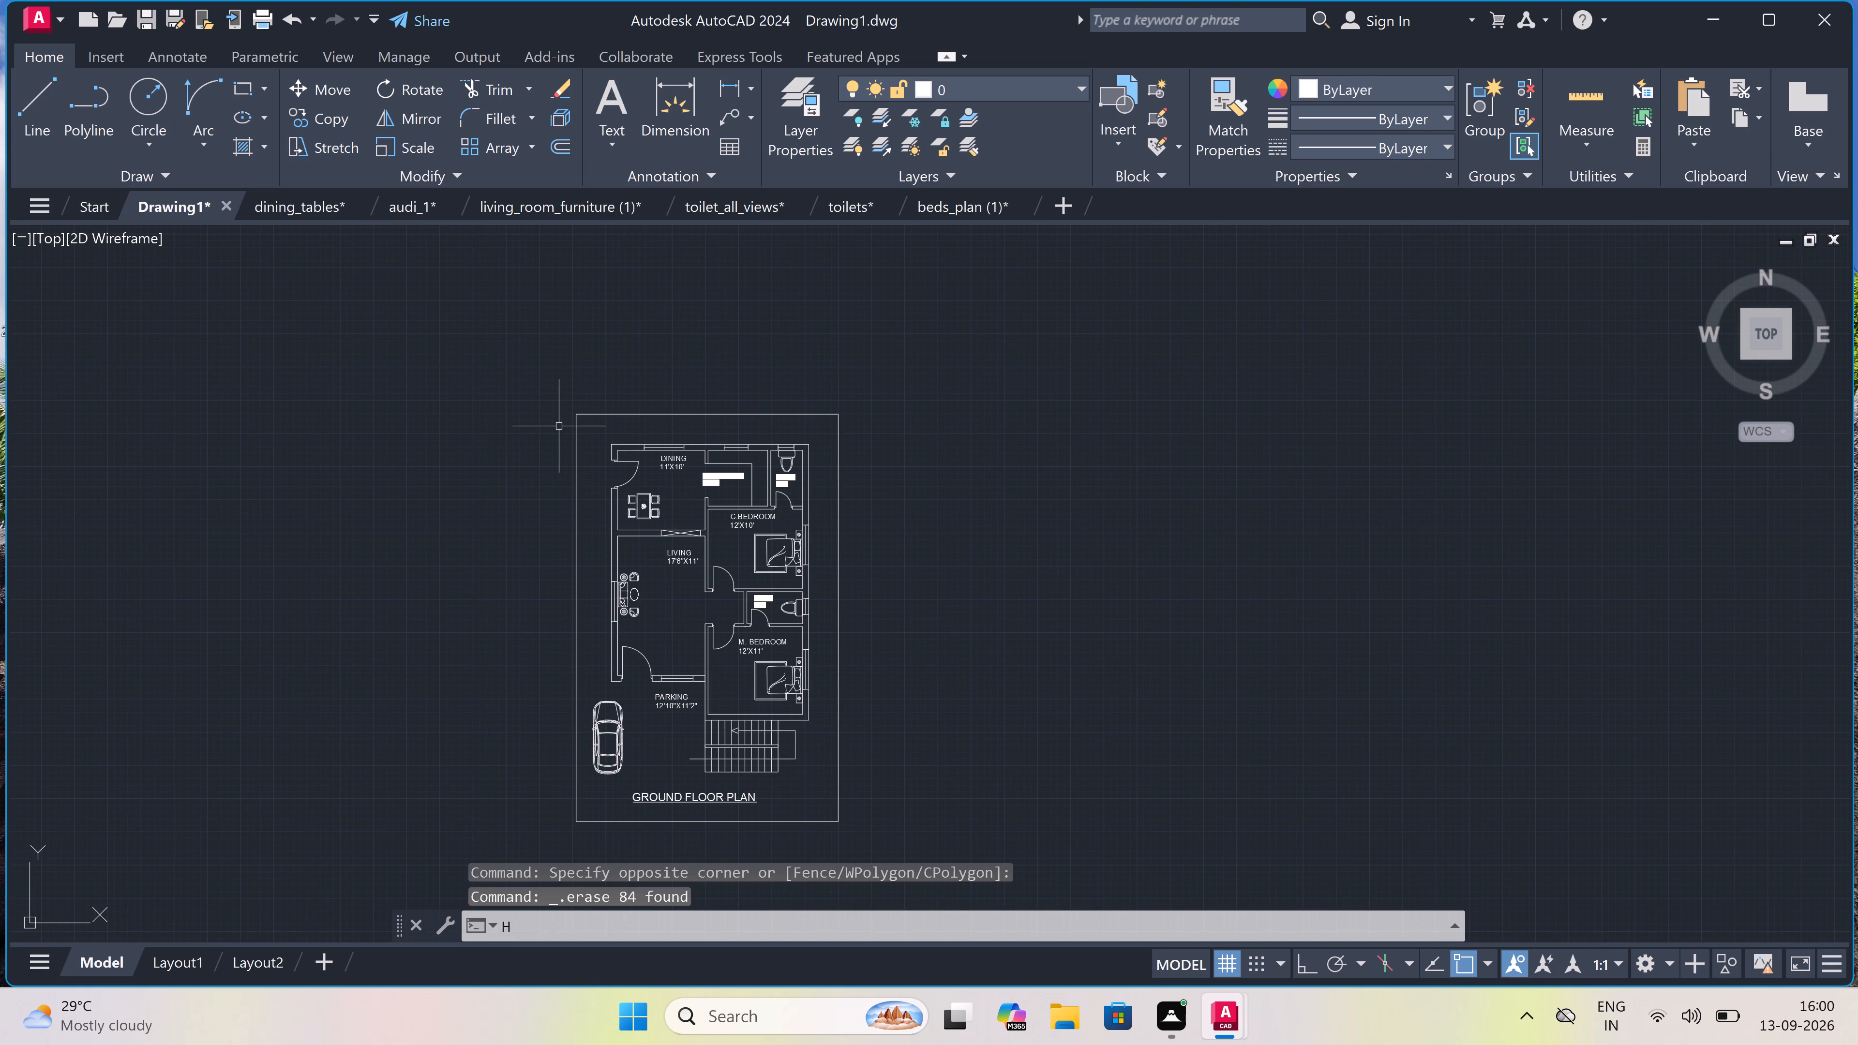
key("space")
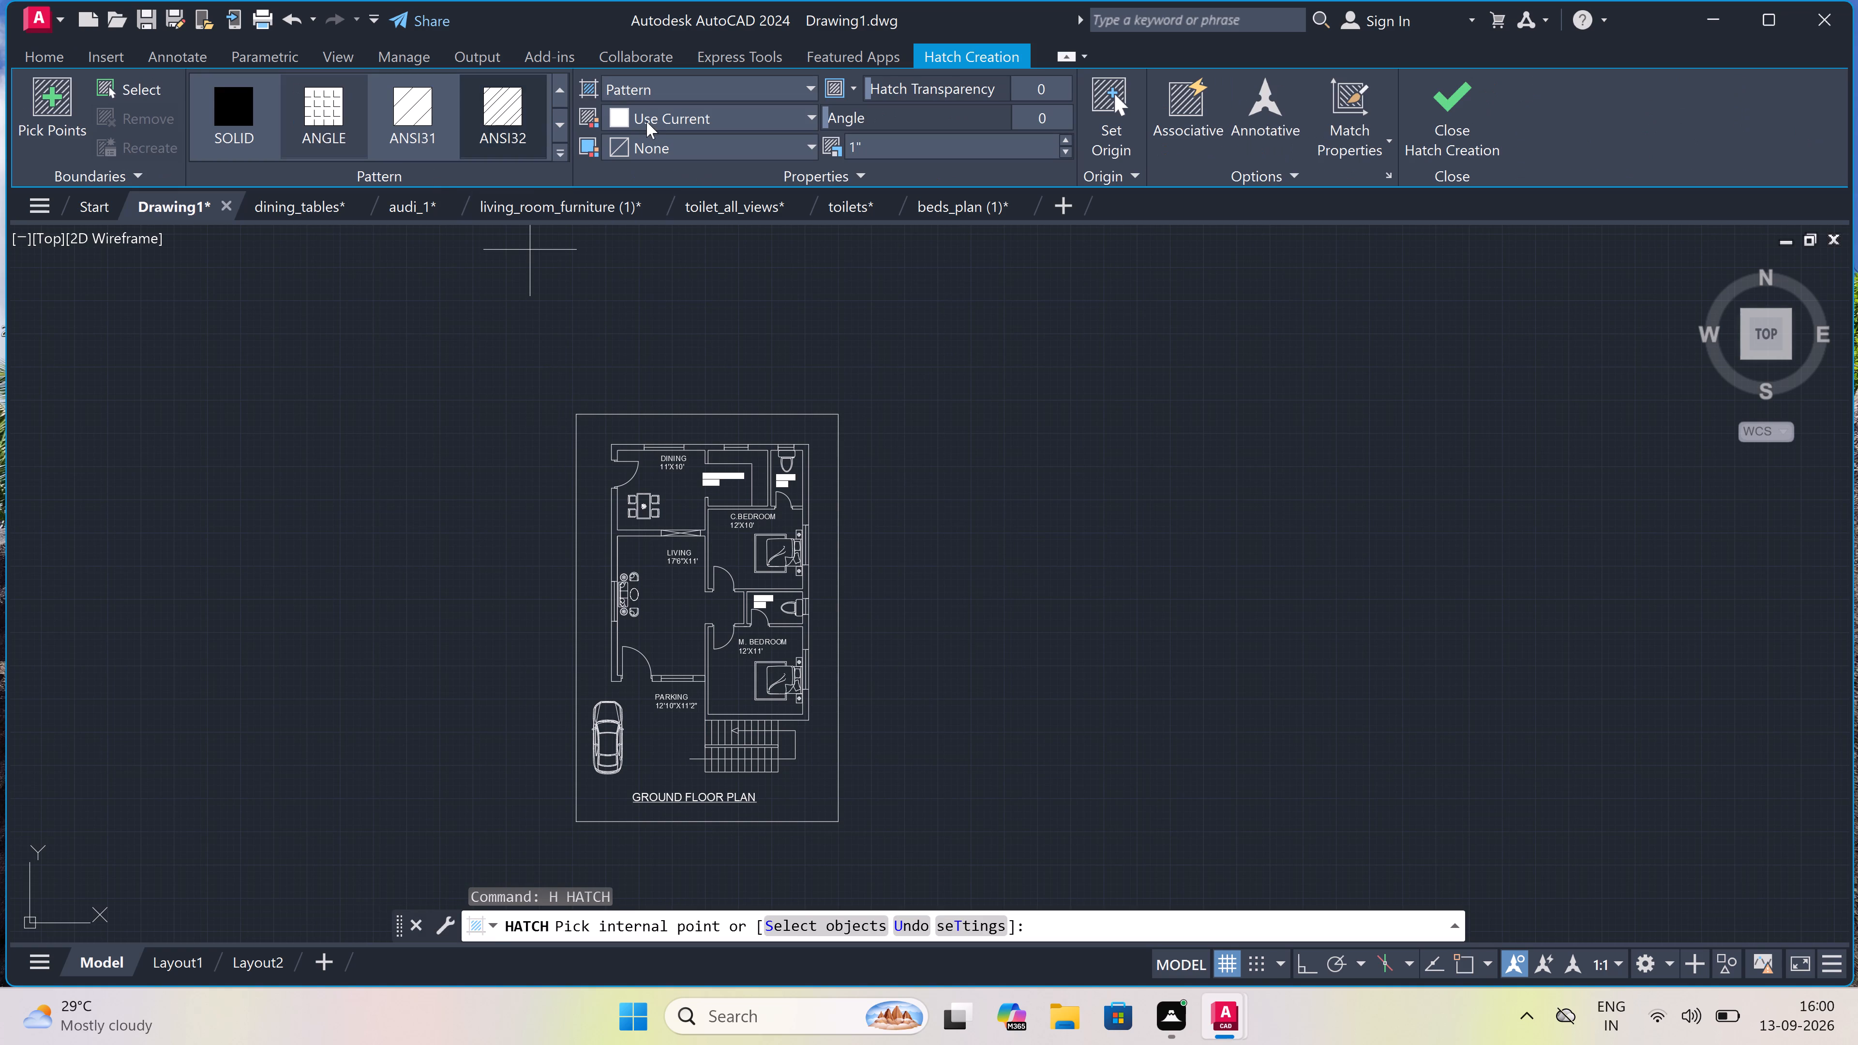
left_click(225, 104)
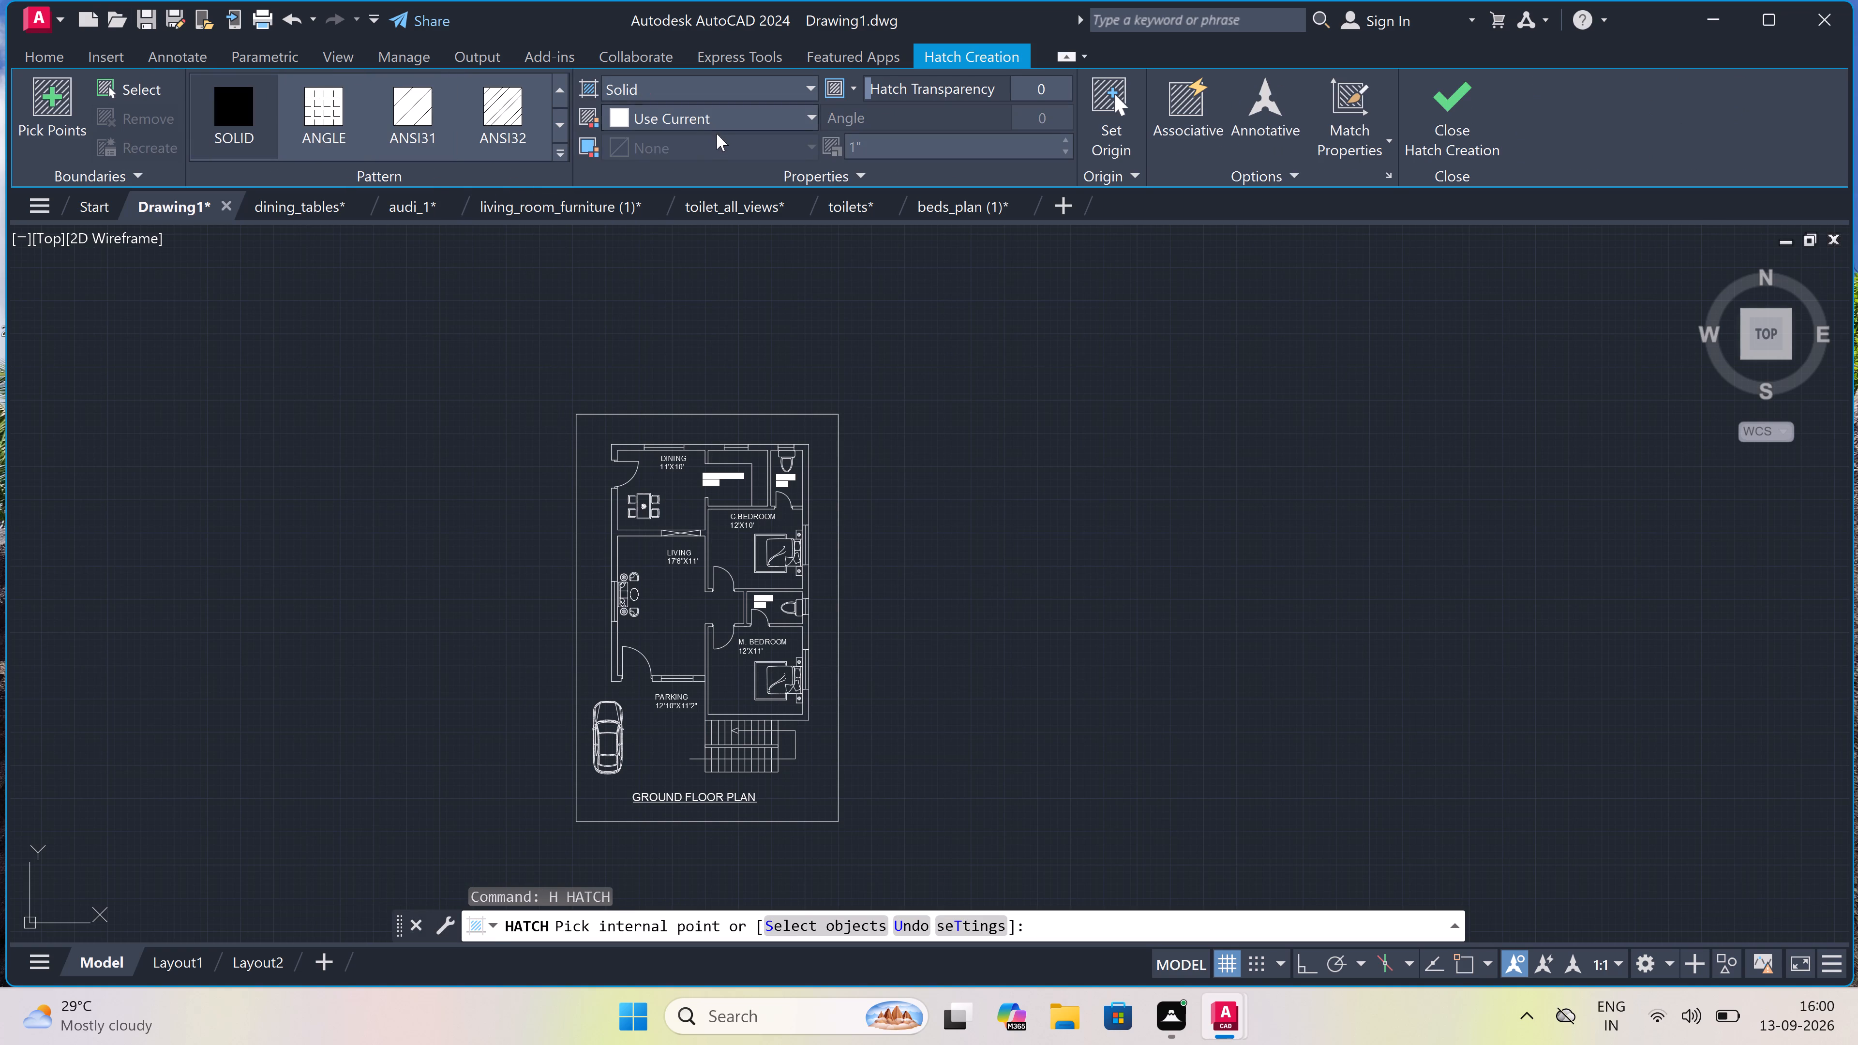
left_click(710, 109)
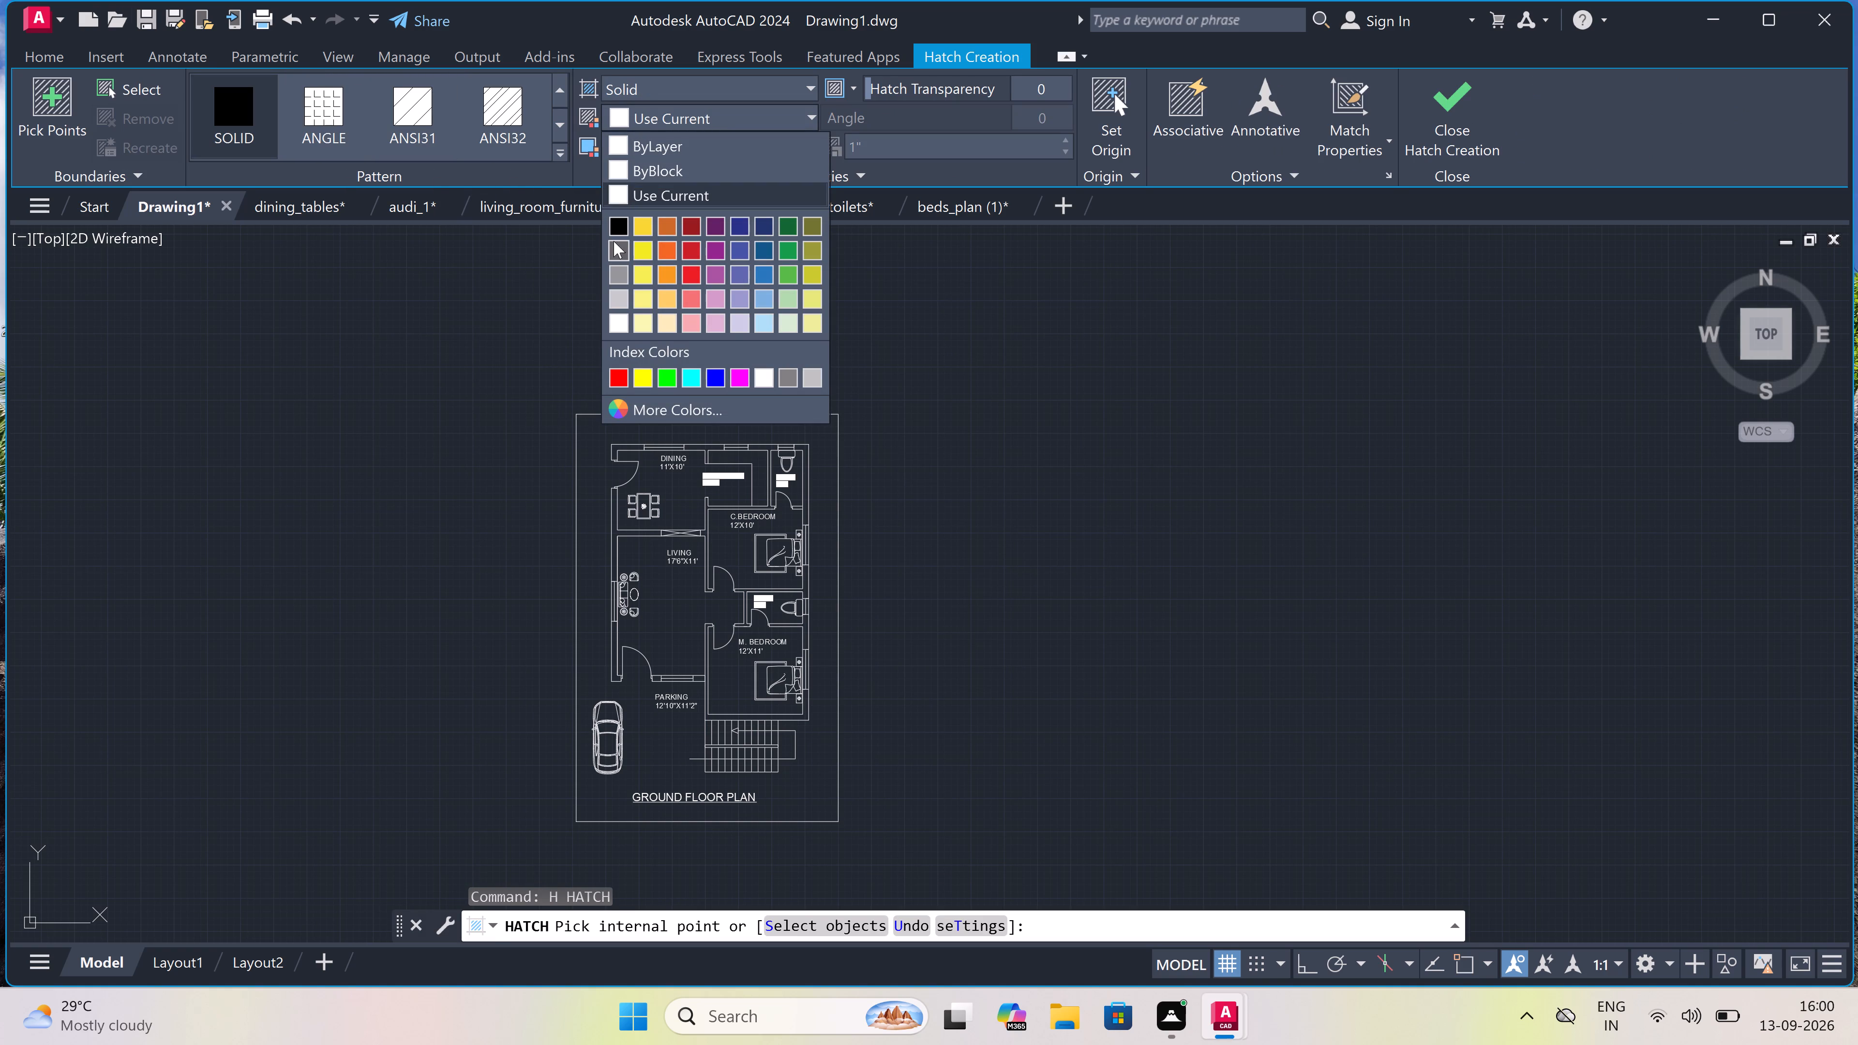
left_click(613, 244)
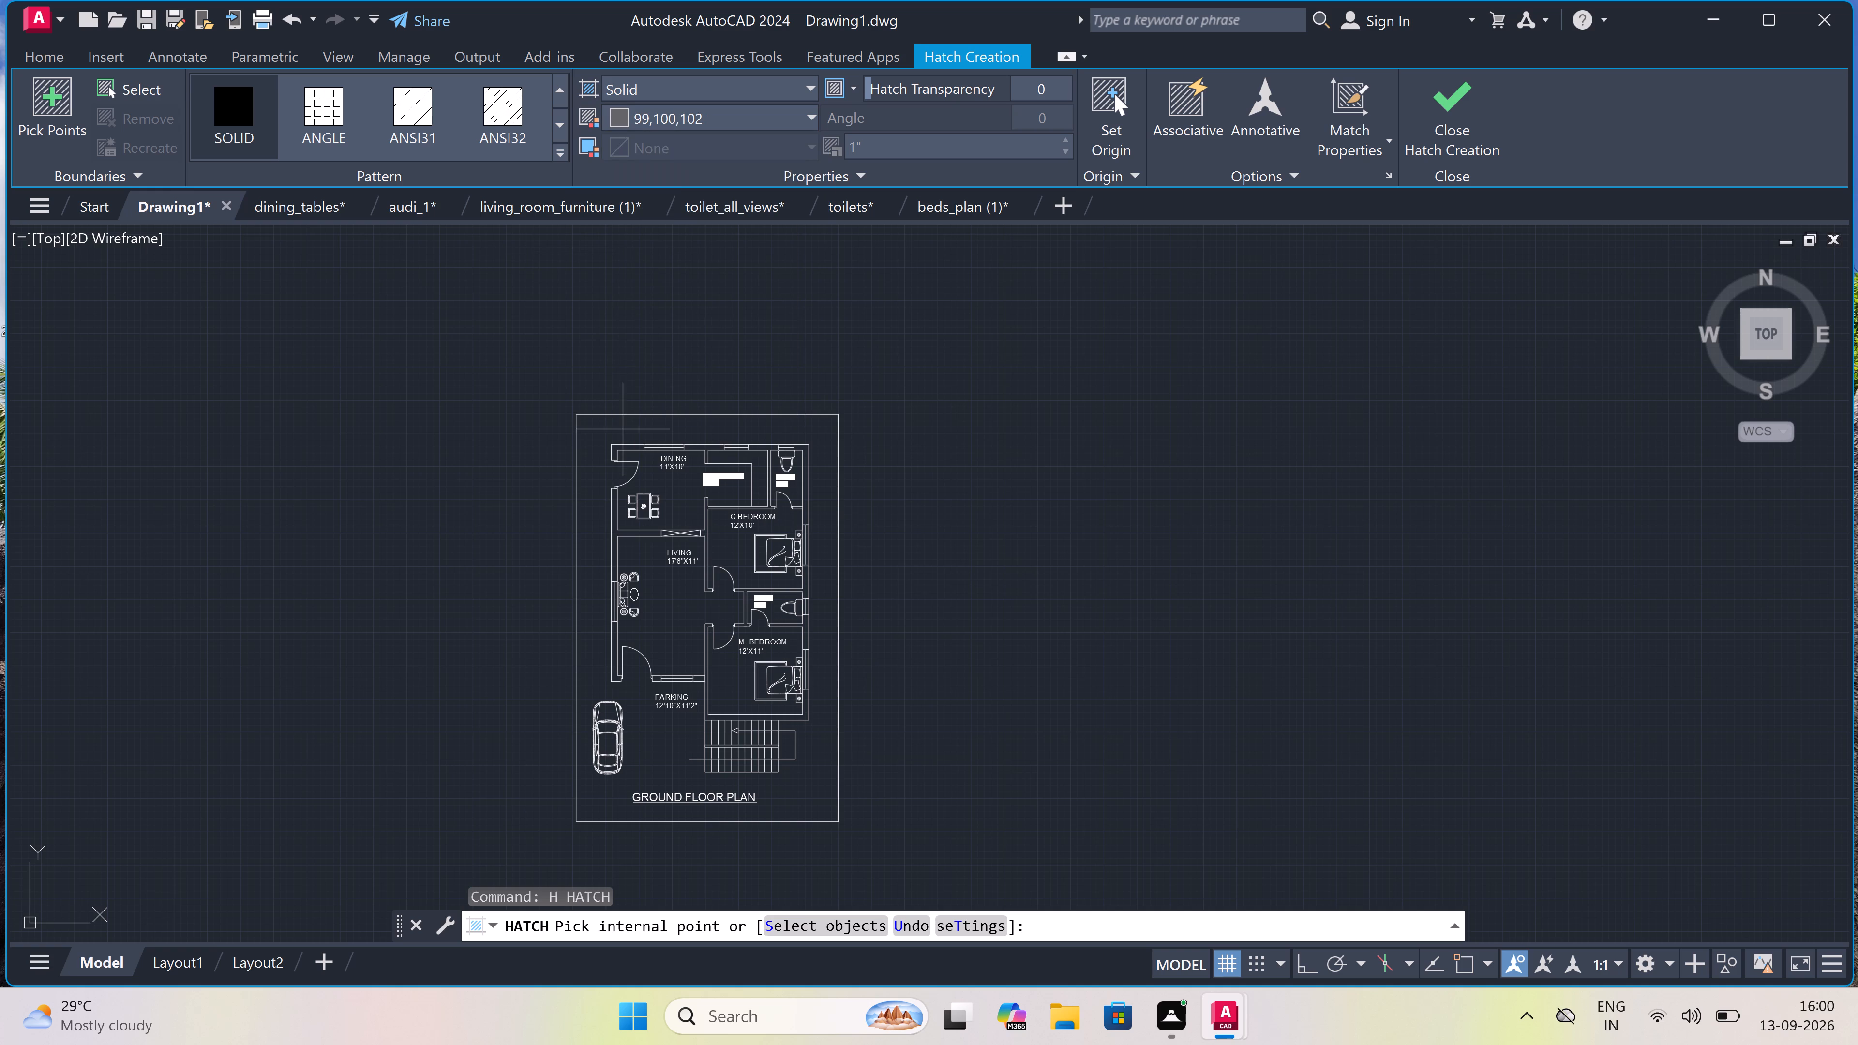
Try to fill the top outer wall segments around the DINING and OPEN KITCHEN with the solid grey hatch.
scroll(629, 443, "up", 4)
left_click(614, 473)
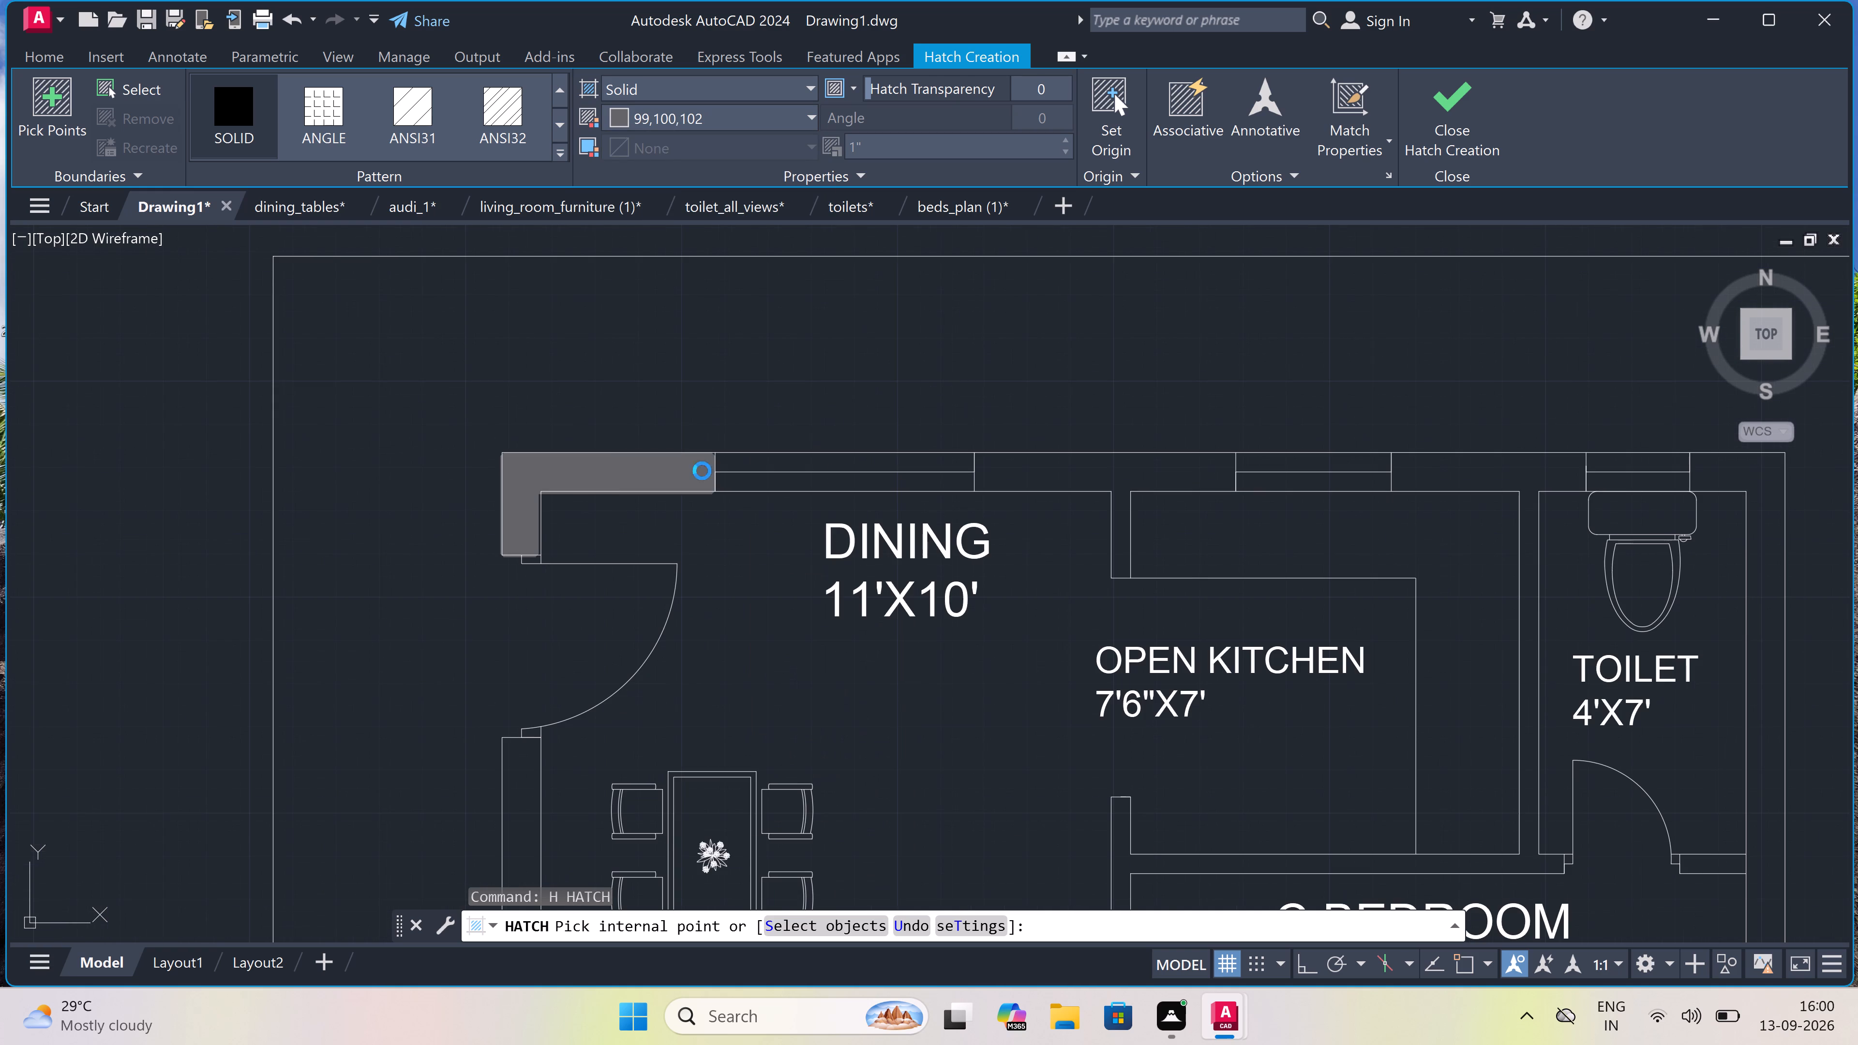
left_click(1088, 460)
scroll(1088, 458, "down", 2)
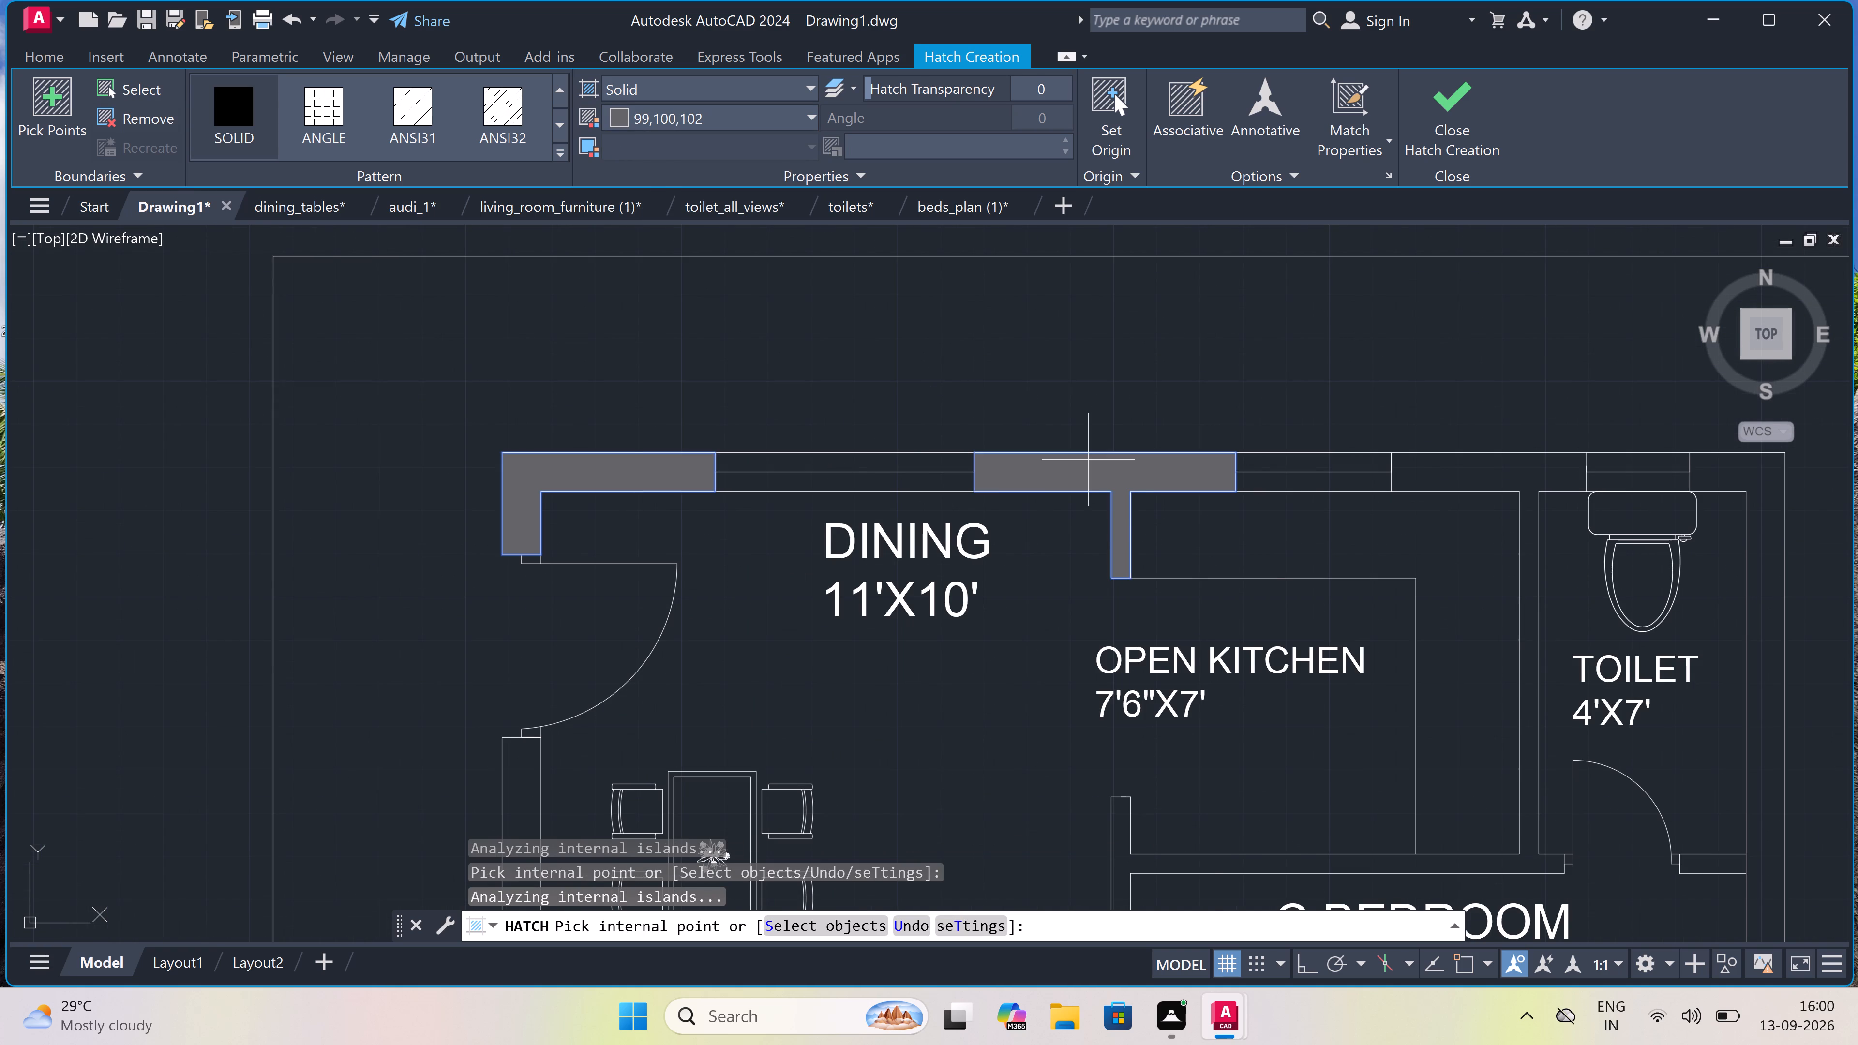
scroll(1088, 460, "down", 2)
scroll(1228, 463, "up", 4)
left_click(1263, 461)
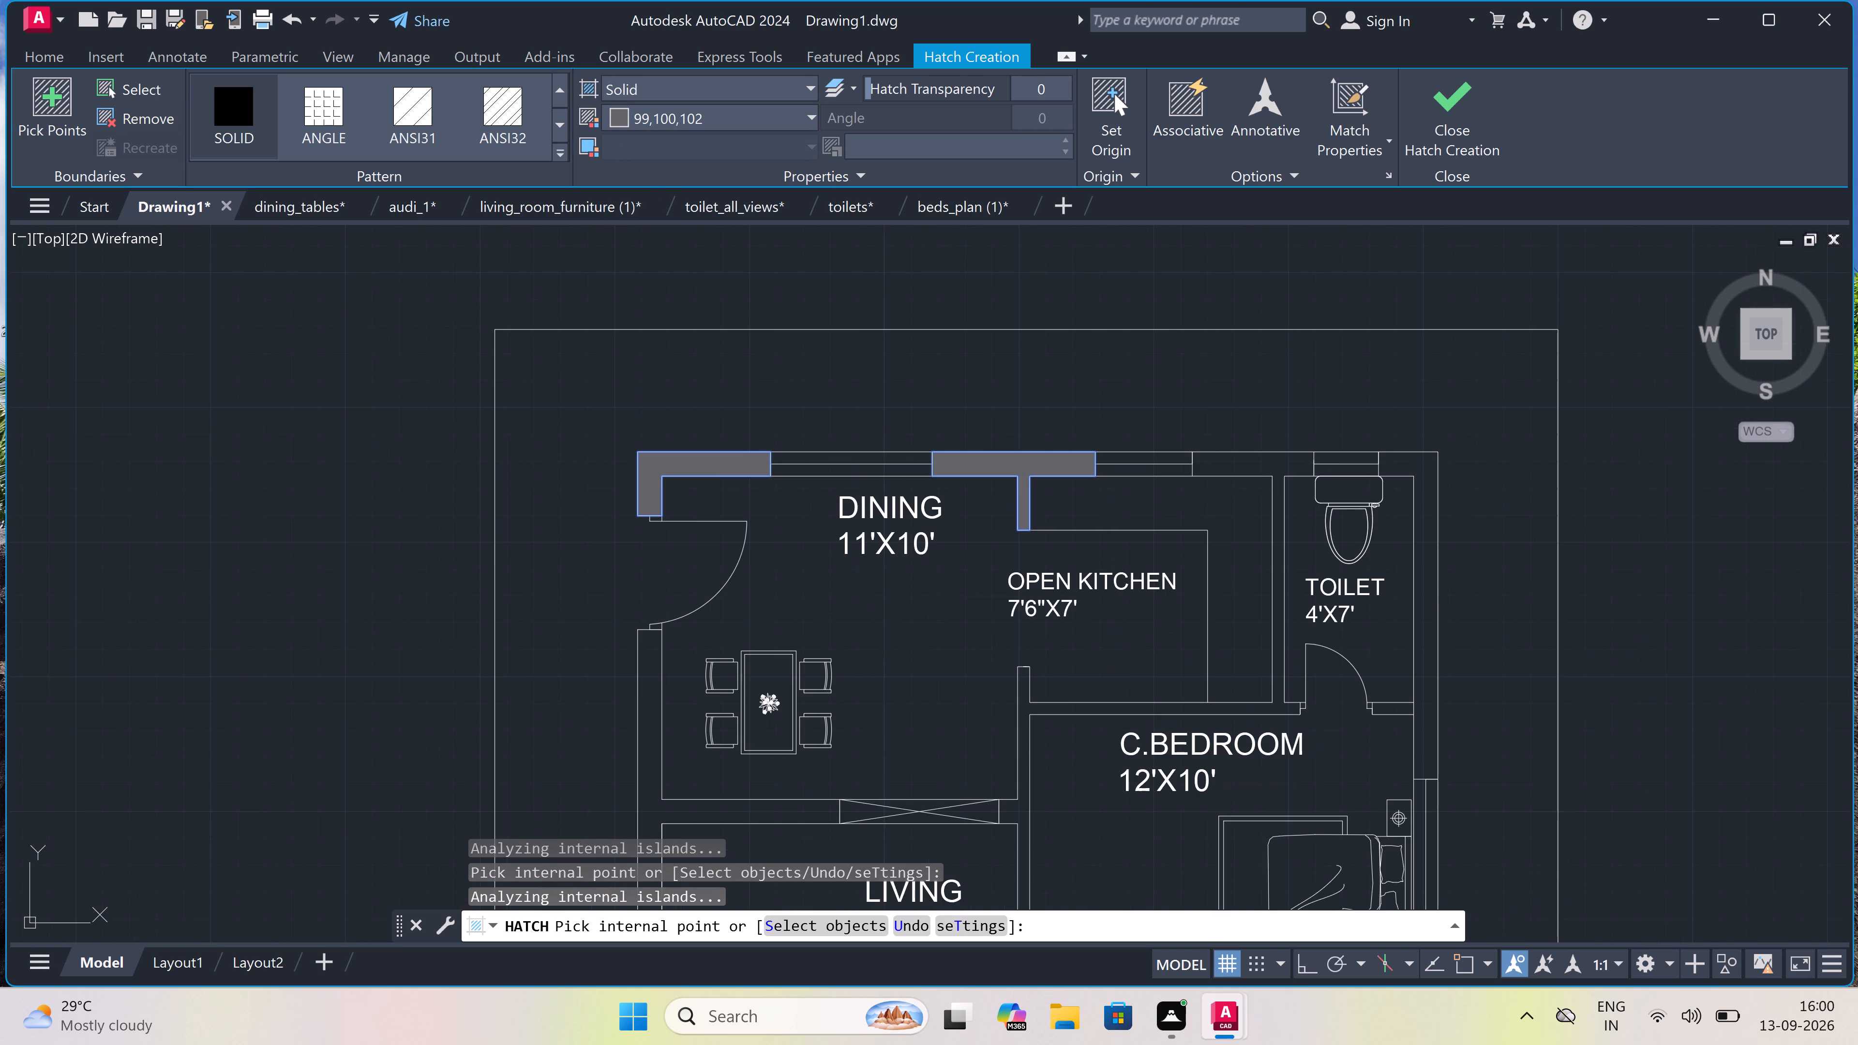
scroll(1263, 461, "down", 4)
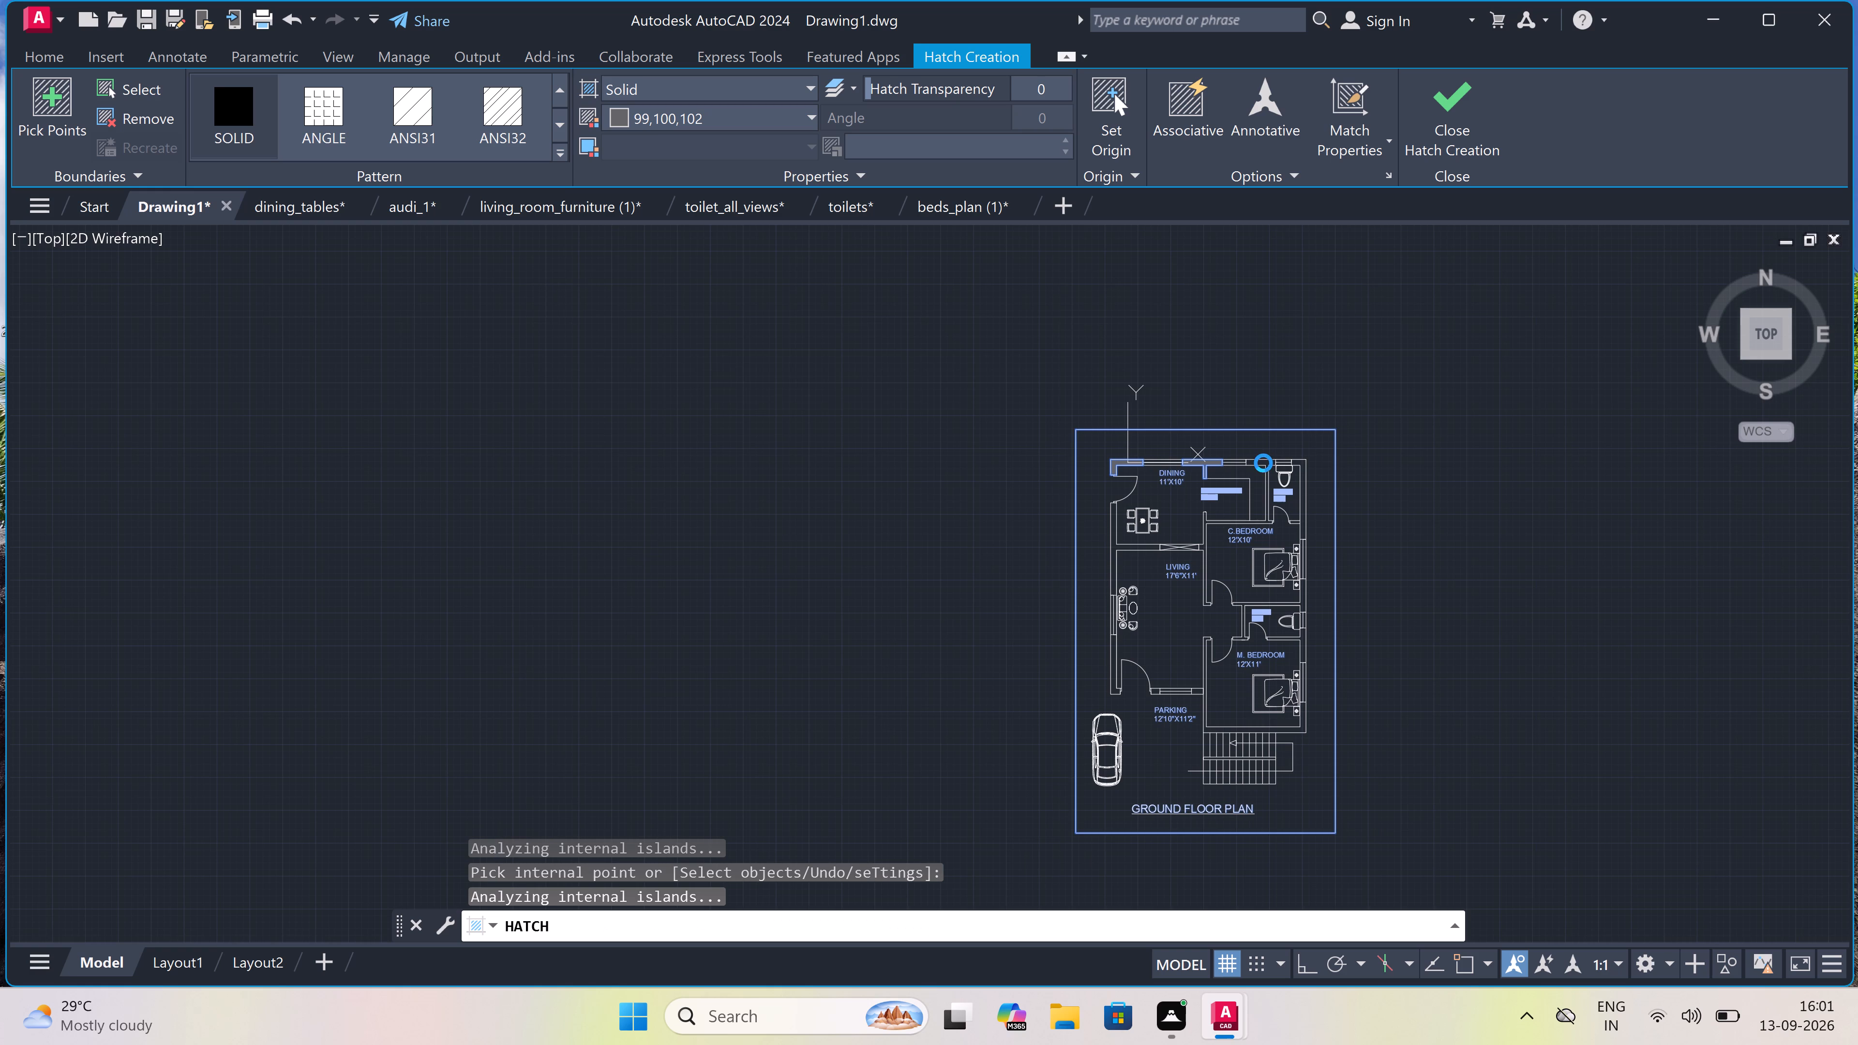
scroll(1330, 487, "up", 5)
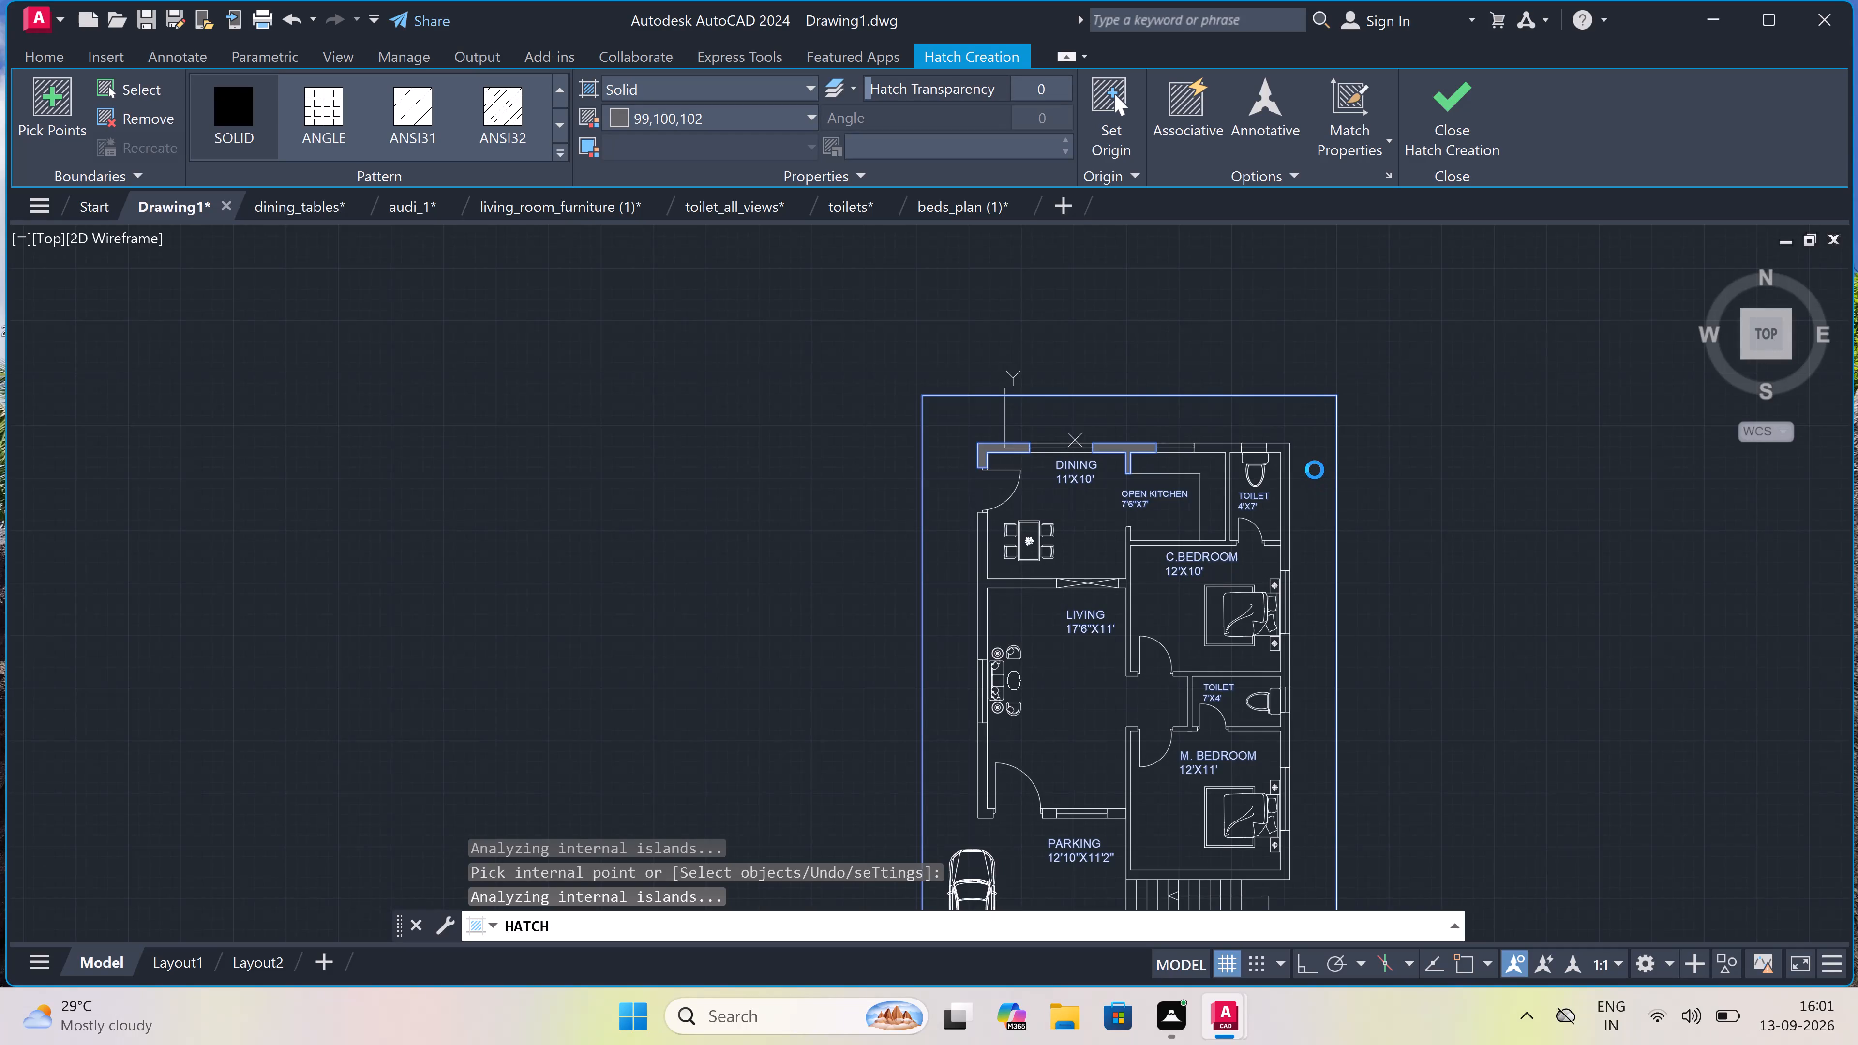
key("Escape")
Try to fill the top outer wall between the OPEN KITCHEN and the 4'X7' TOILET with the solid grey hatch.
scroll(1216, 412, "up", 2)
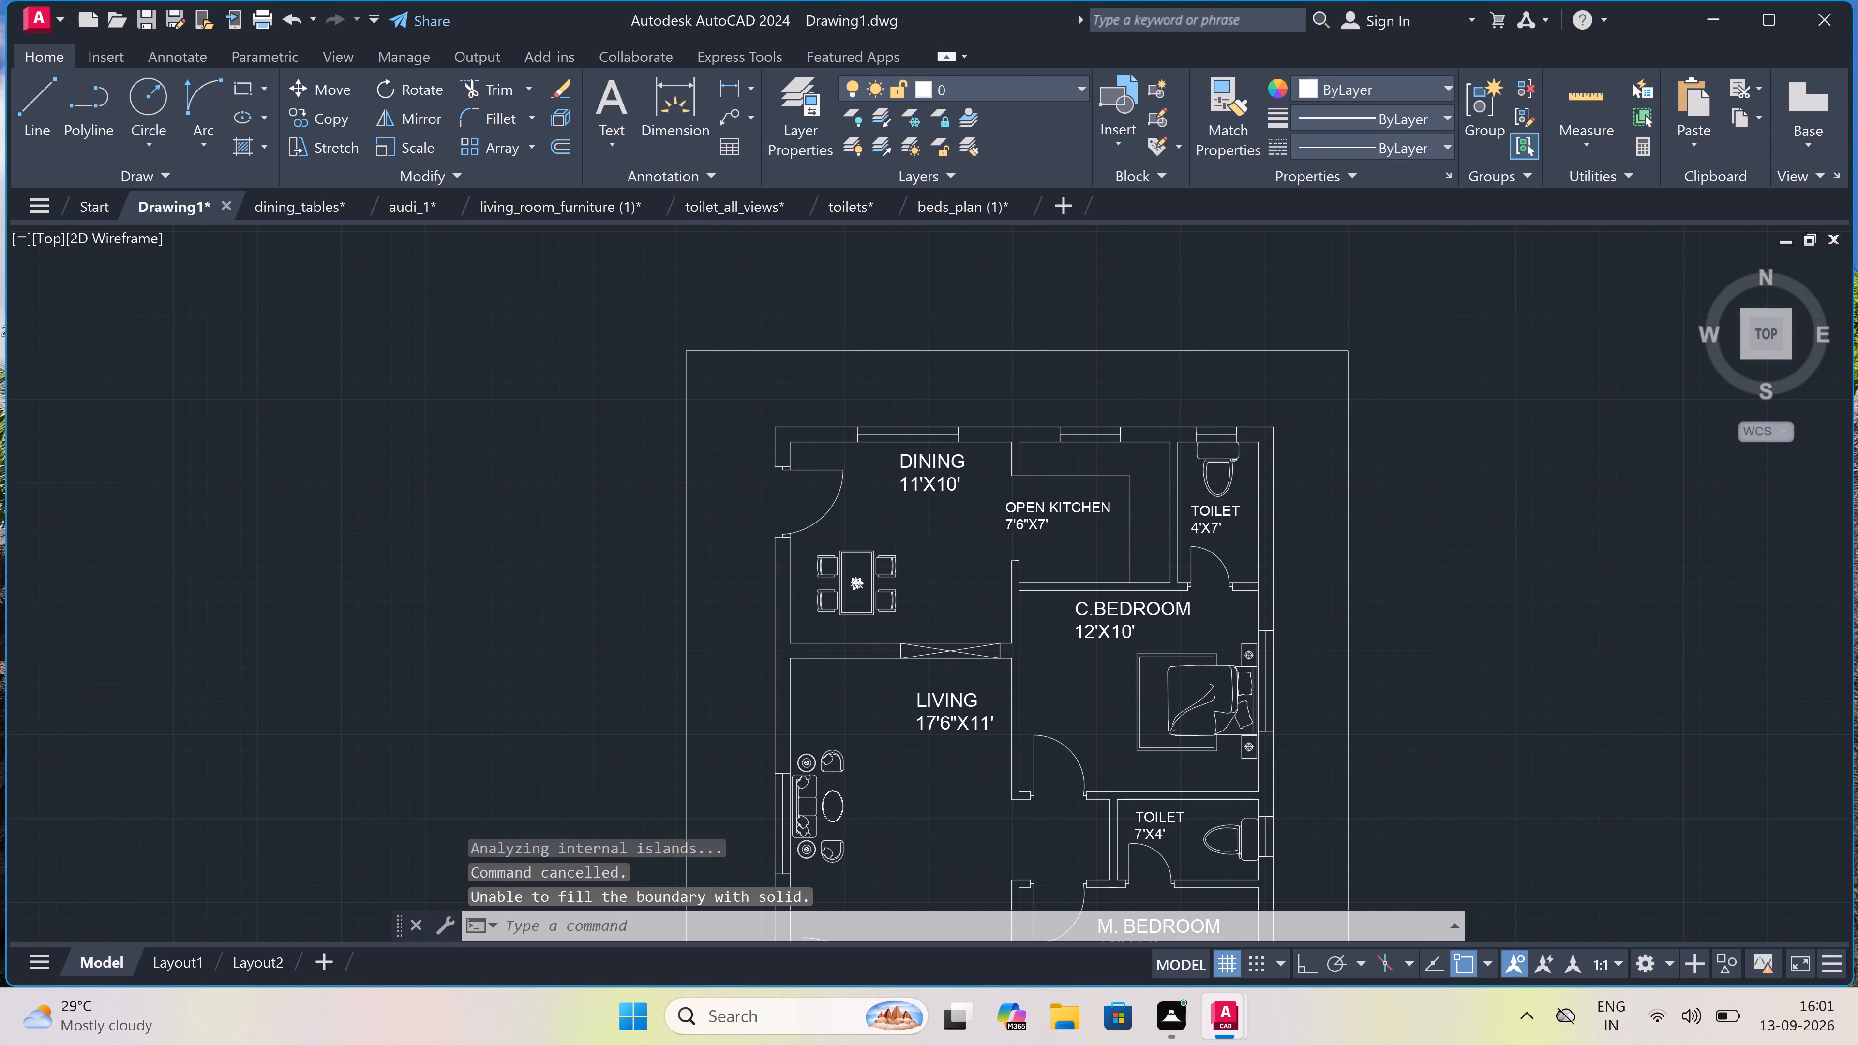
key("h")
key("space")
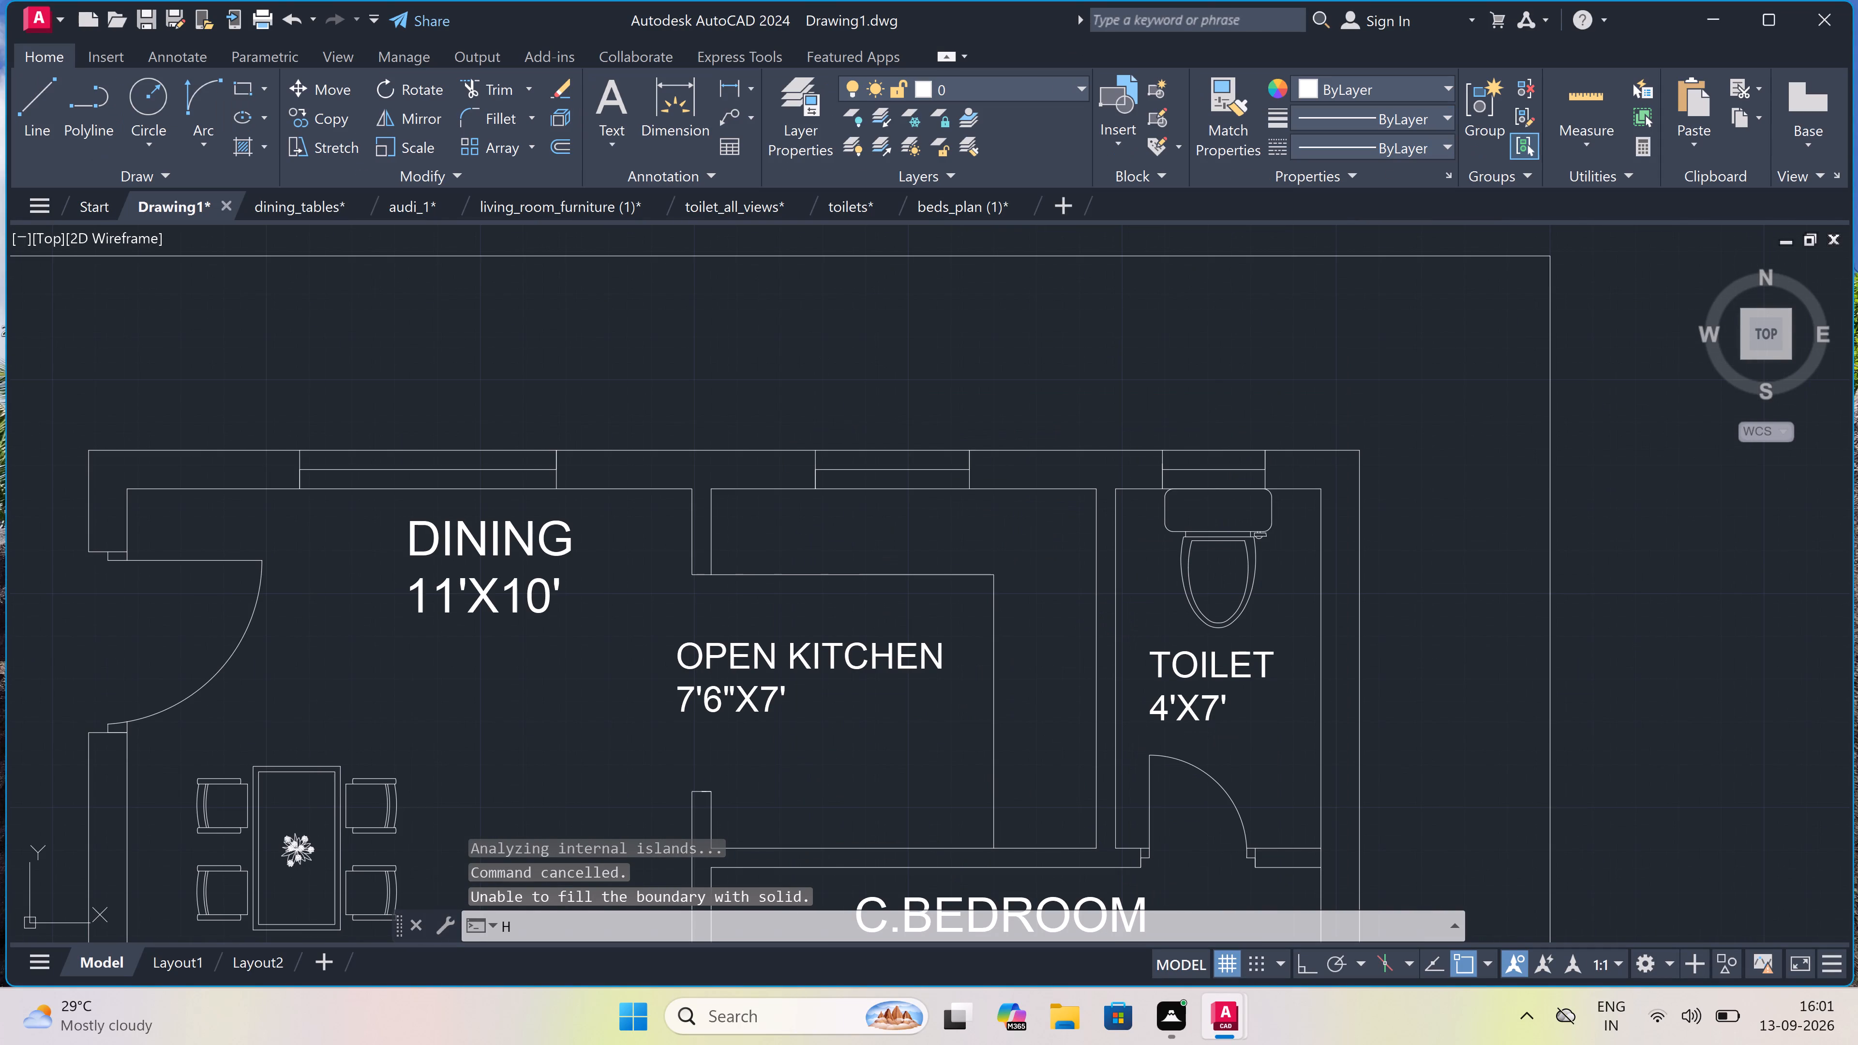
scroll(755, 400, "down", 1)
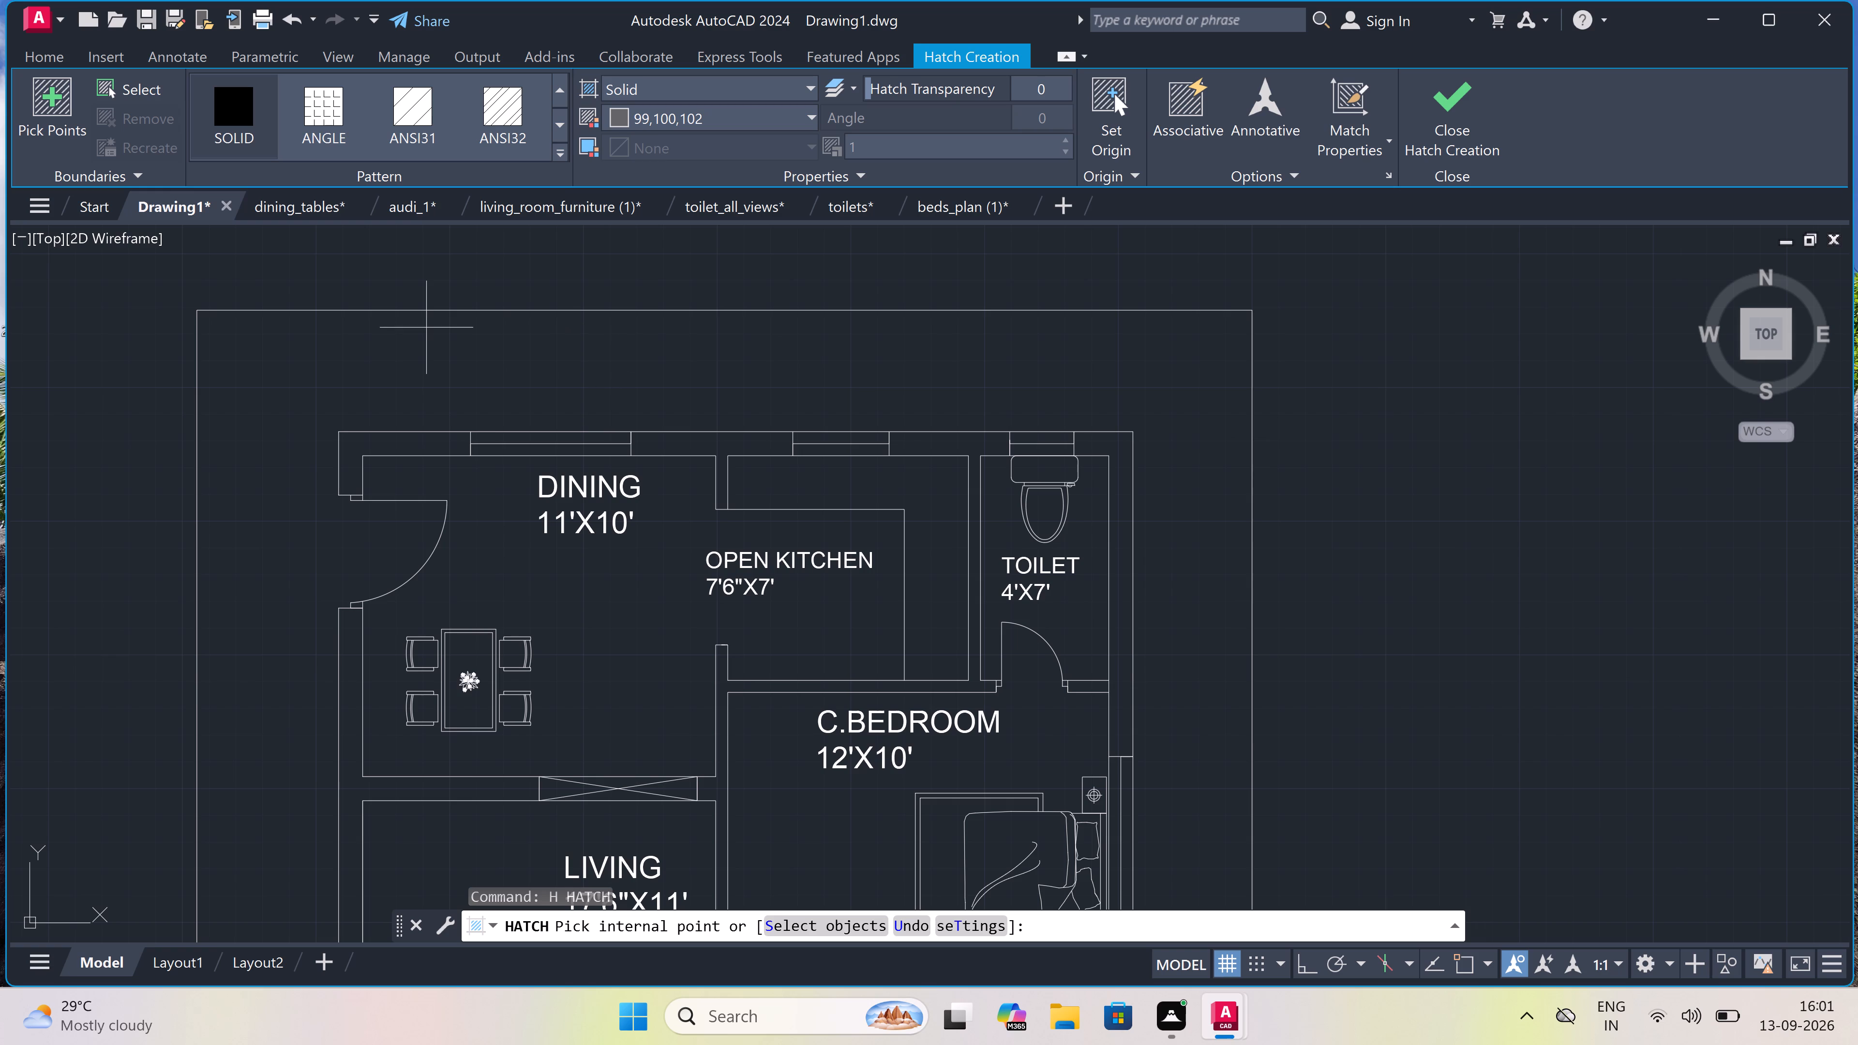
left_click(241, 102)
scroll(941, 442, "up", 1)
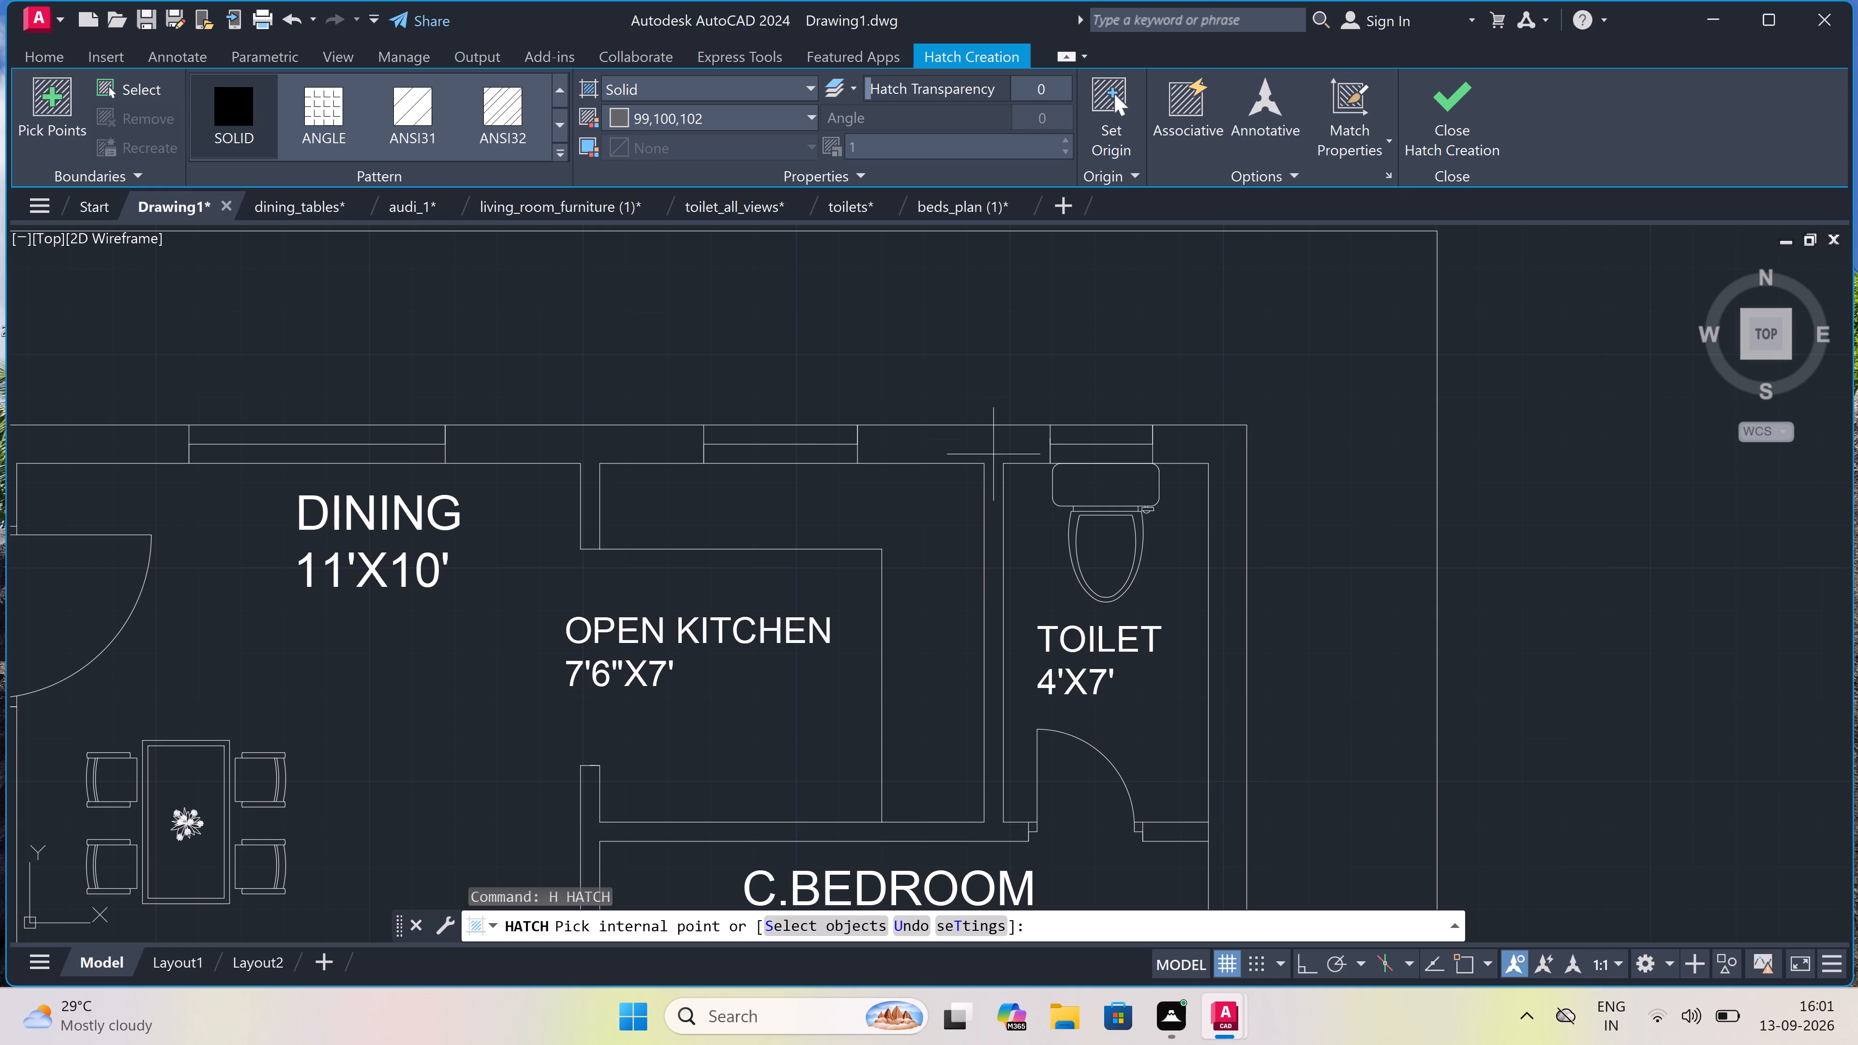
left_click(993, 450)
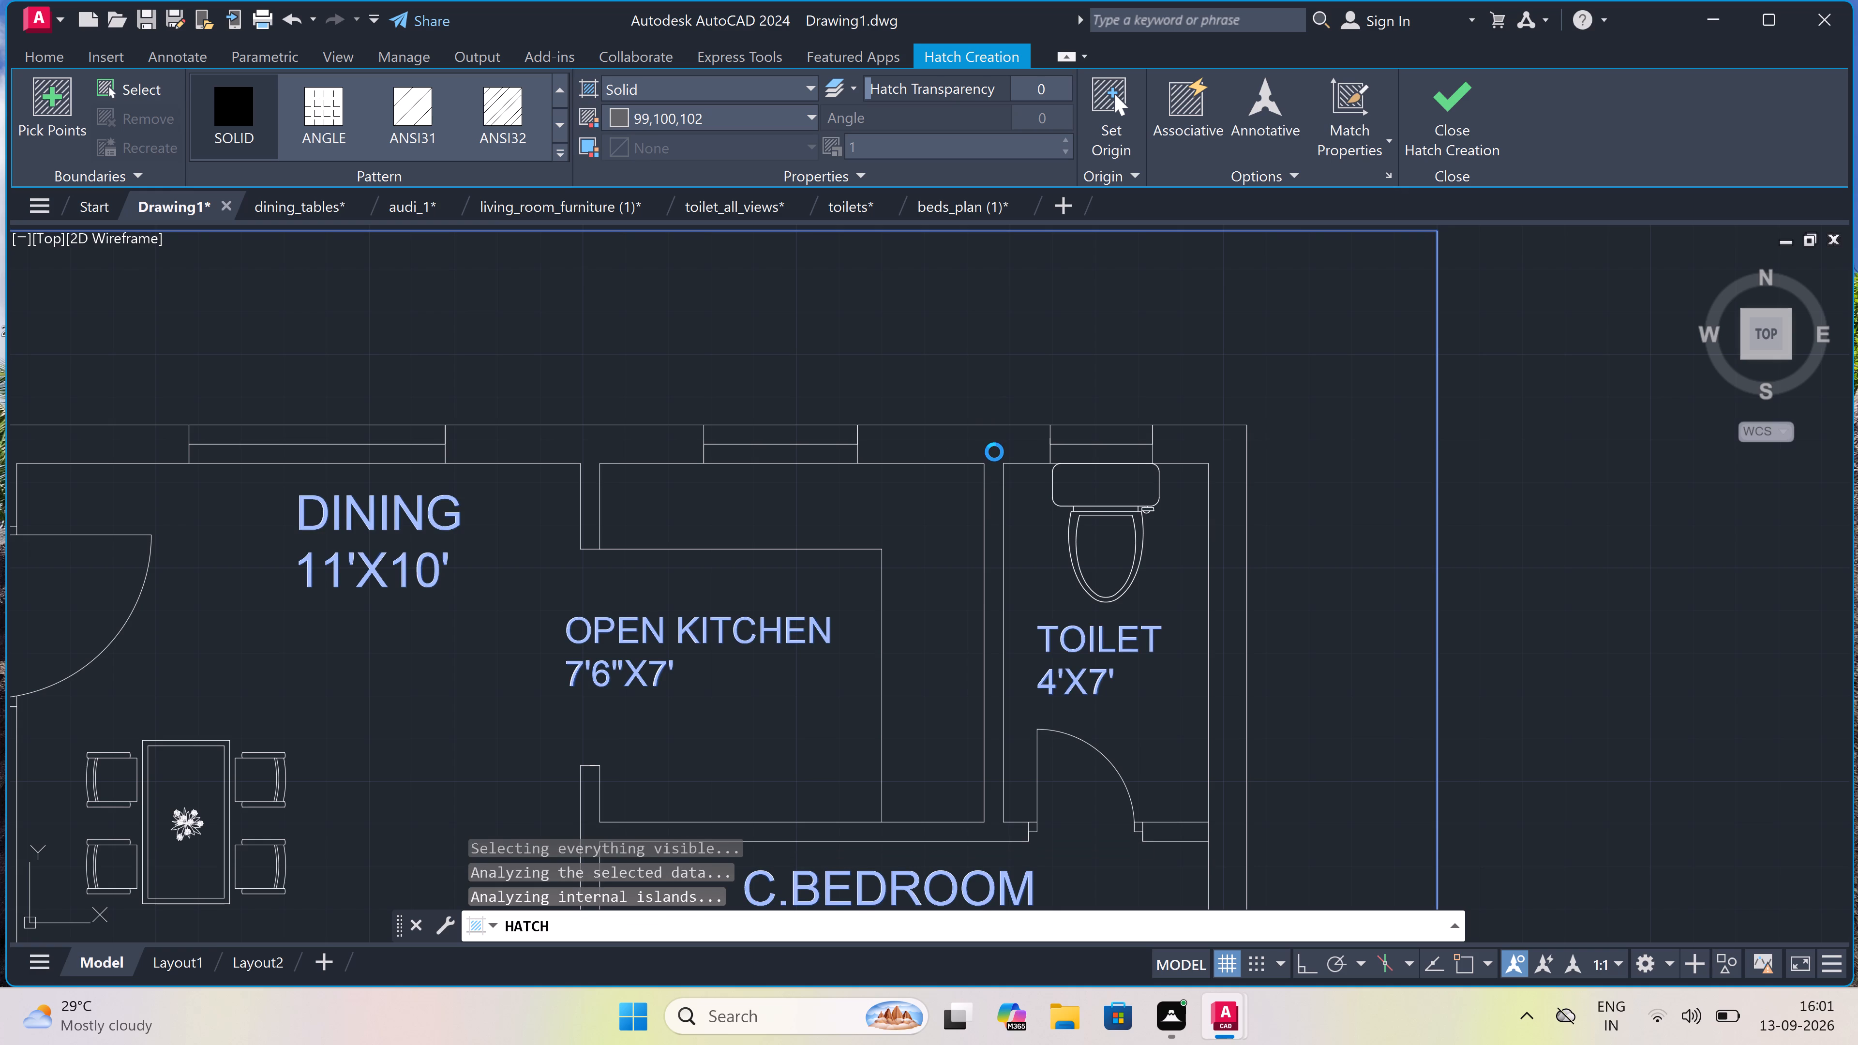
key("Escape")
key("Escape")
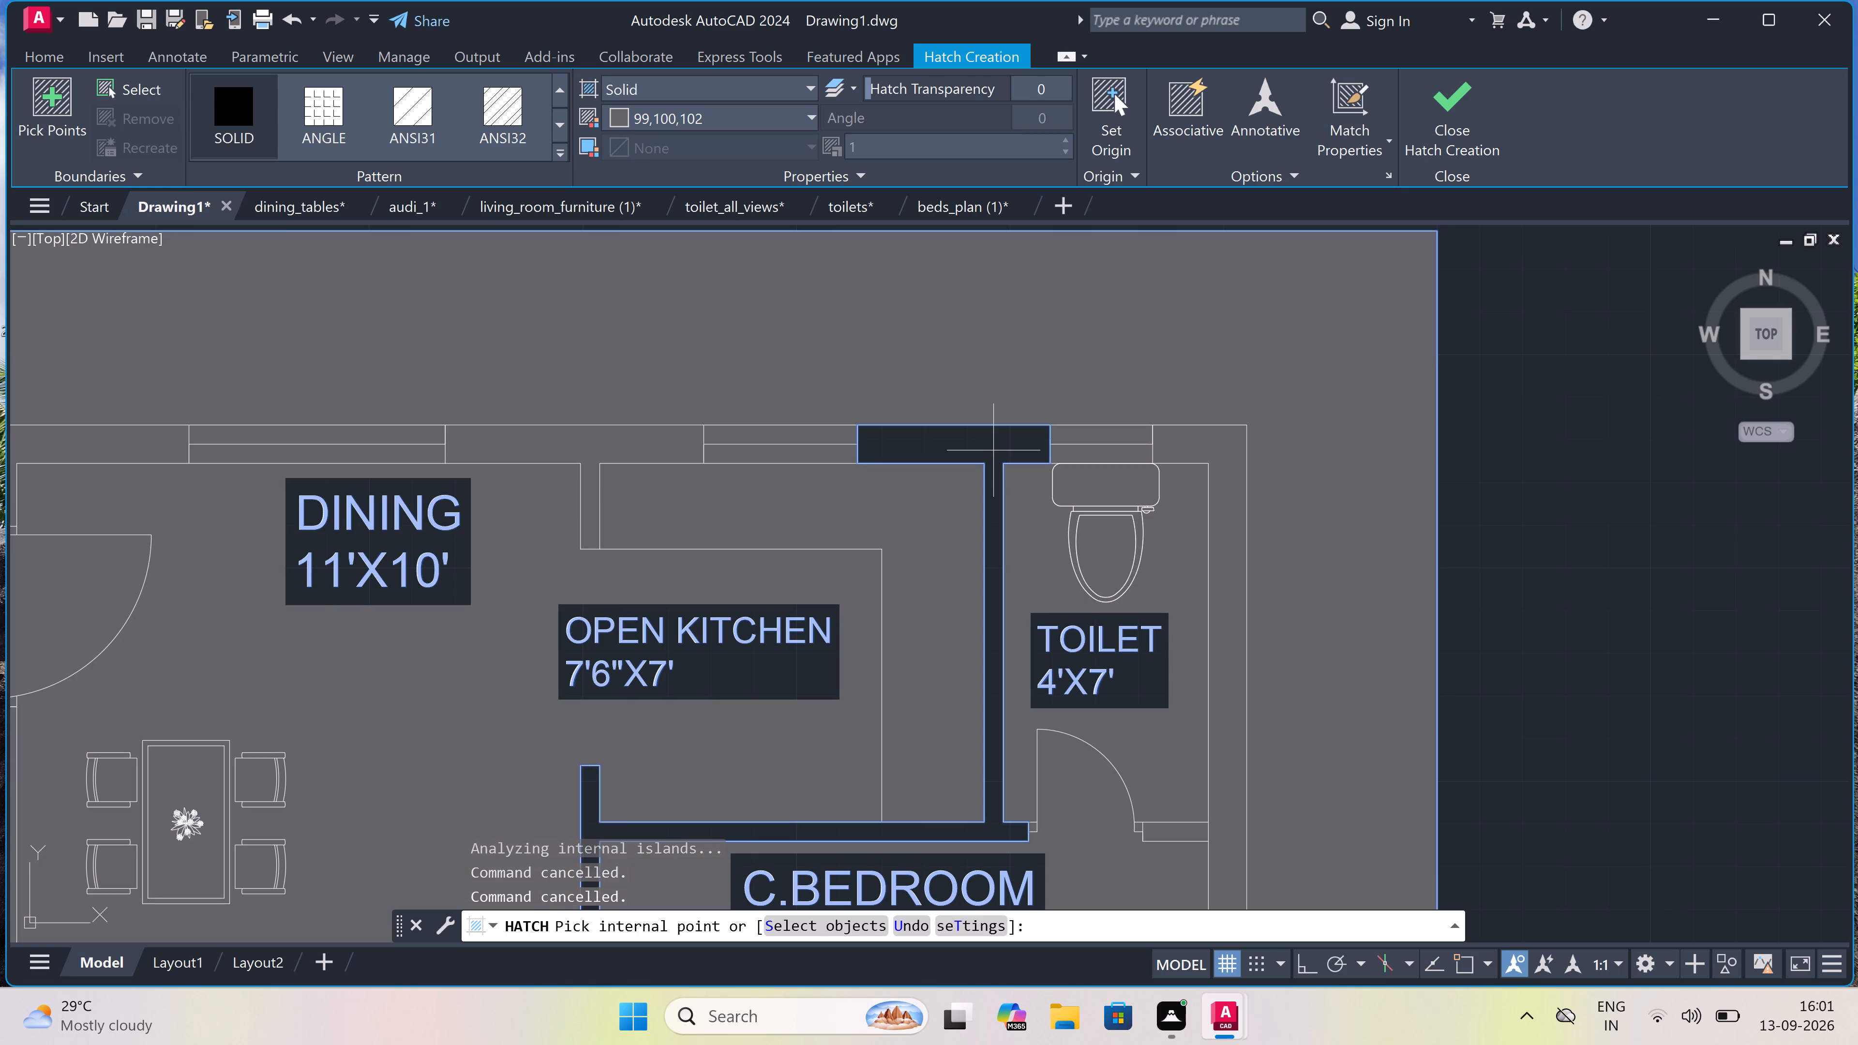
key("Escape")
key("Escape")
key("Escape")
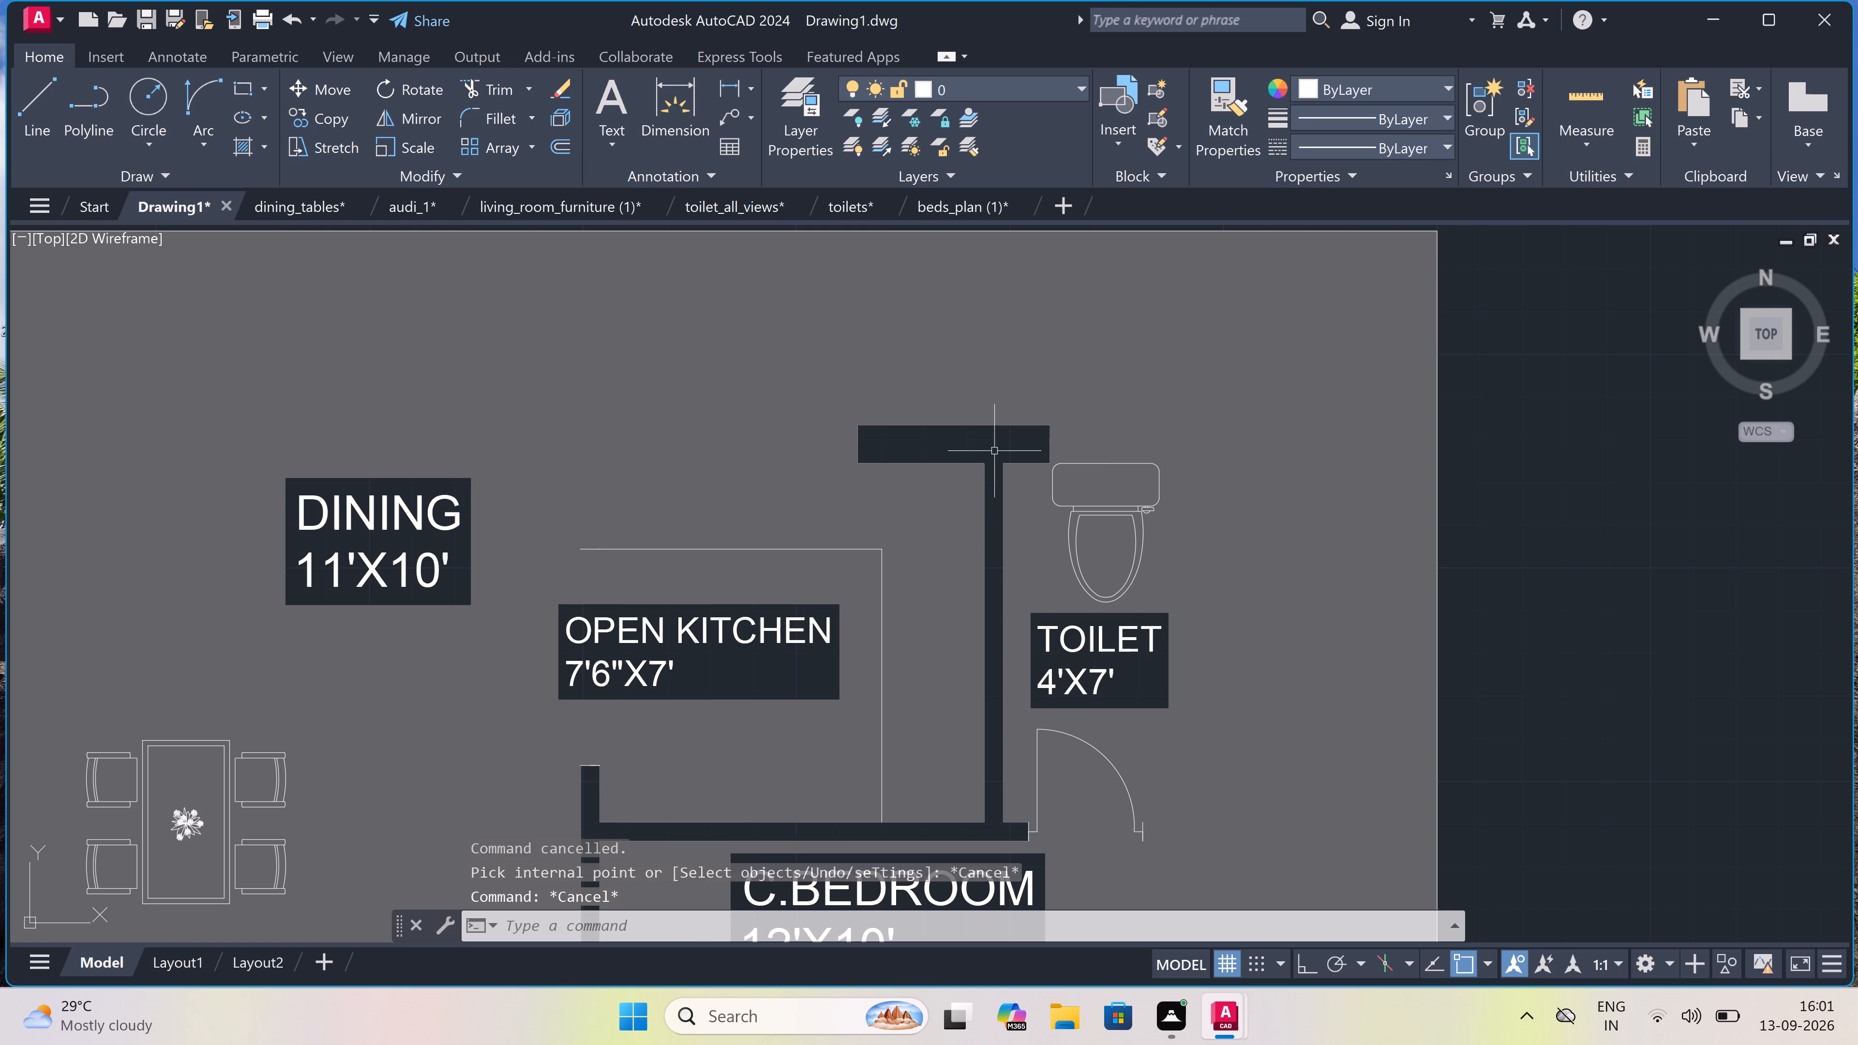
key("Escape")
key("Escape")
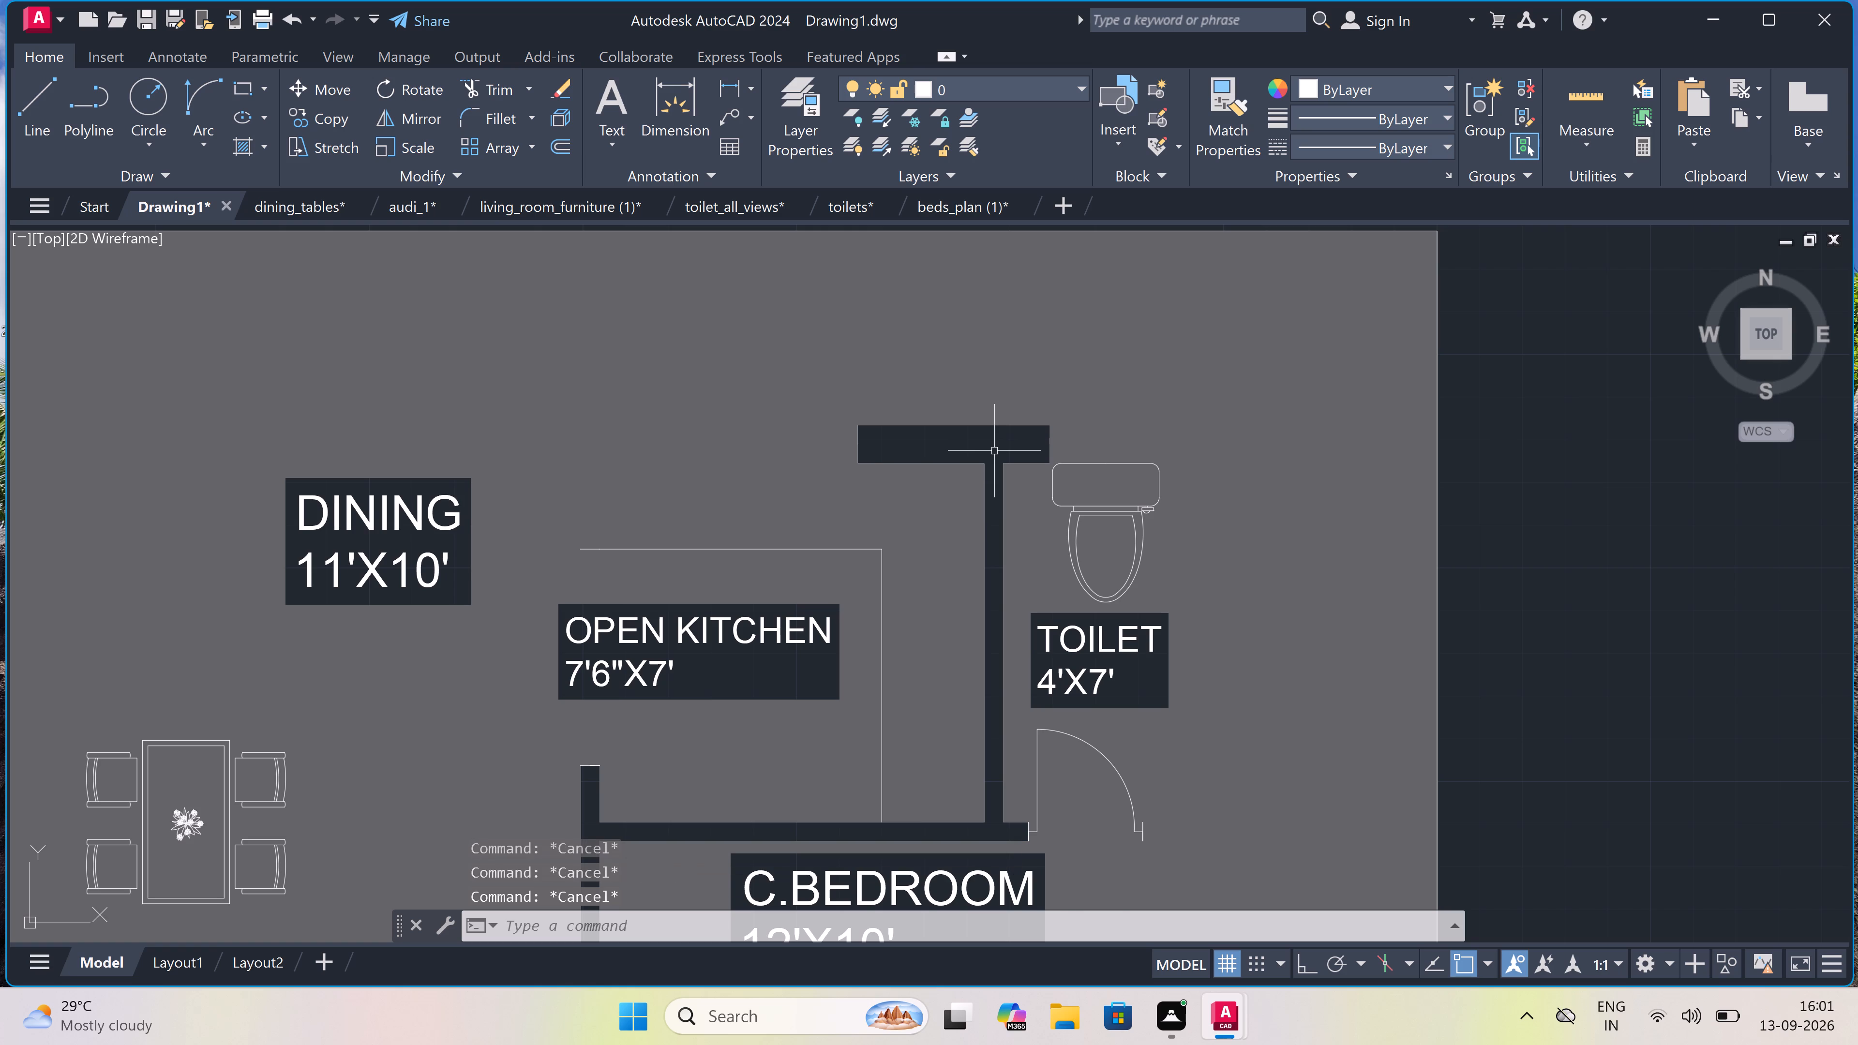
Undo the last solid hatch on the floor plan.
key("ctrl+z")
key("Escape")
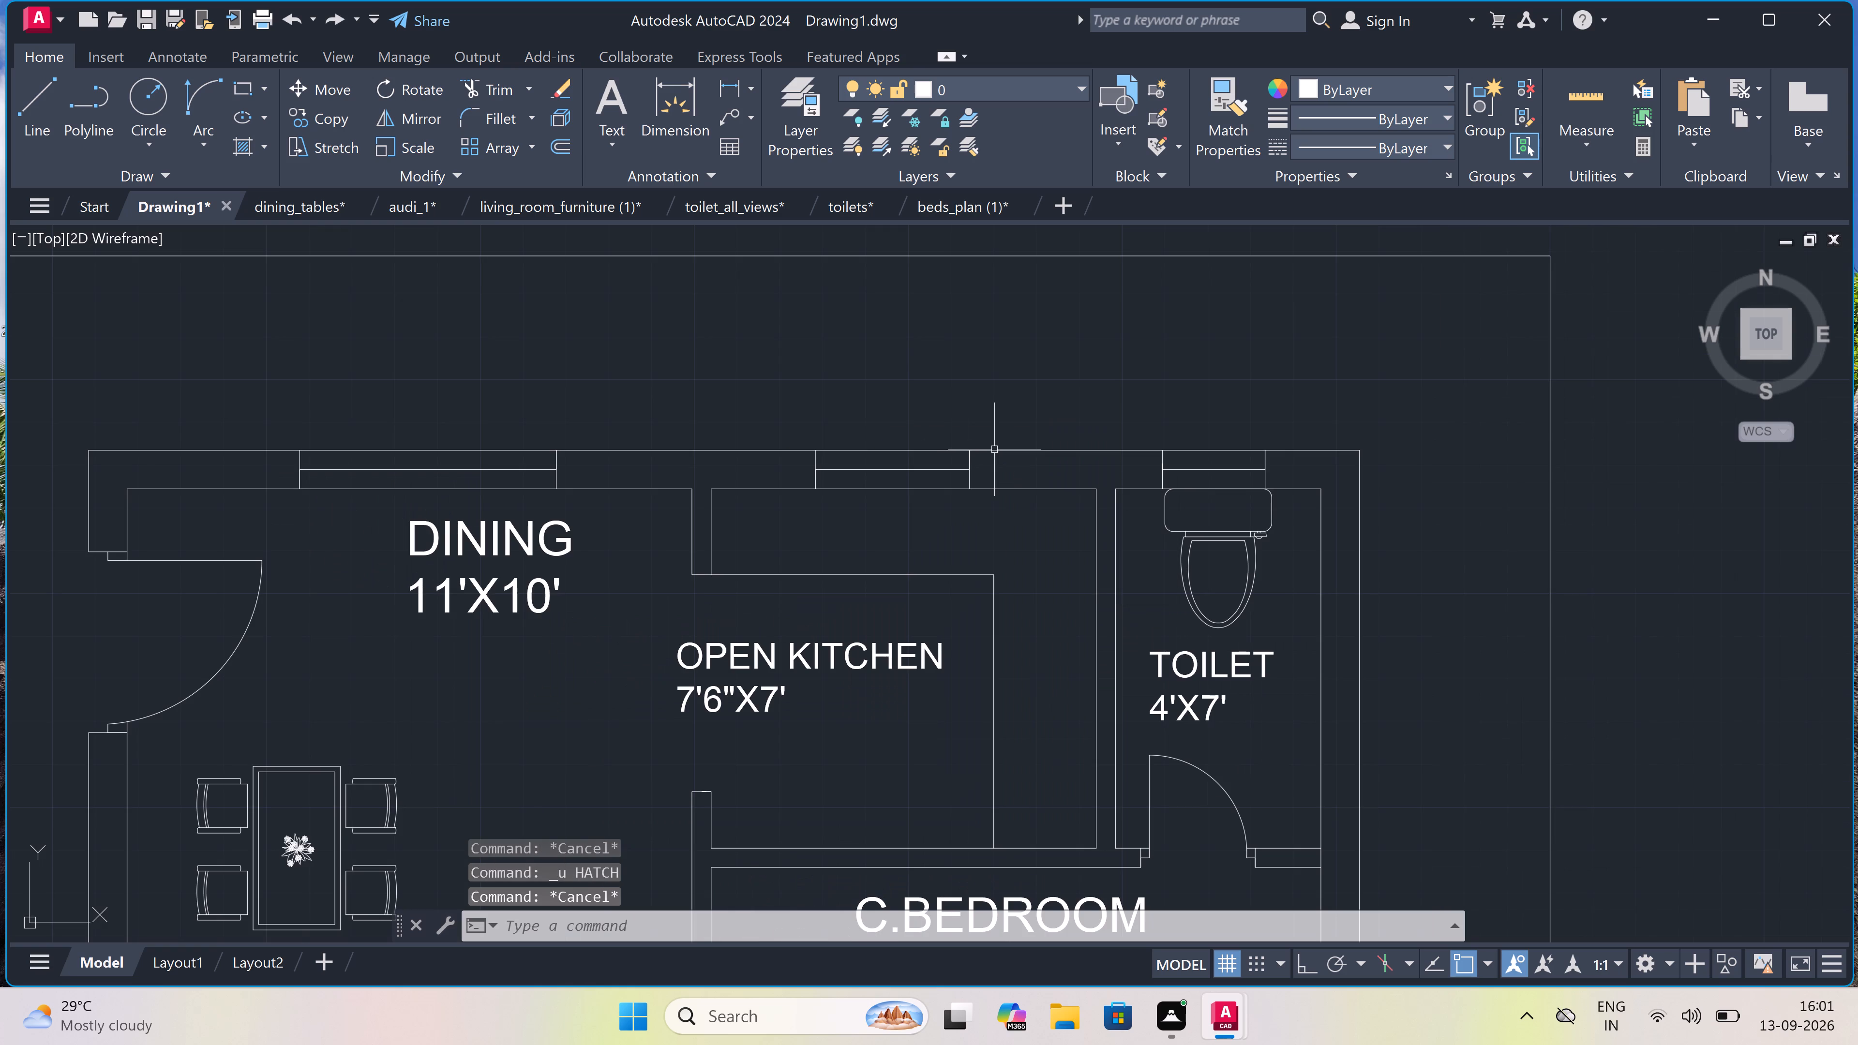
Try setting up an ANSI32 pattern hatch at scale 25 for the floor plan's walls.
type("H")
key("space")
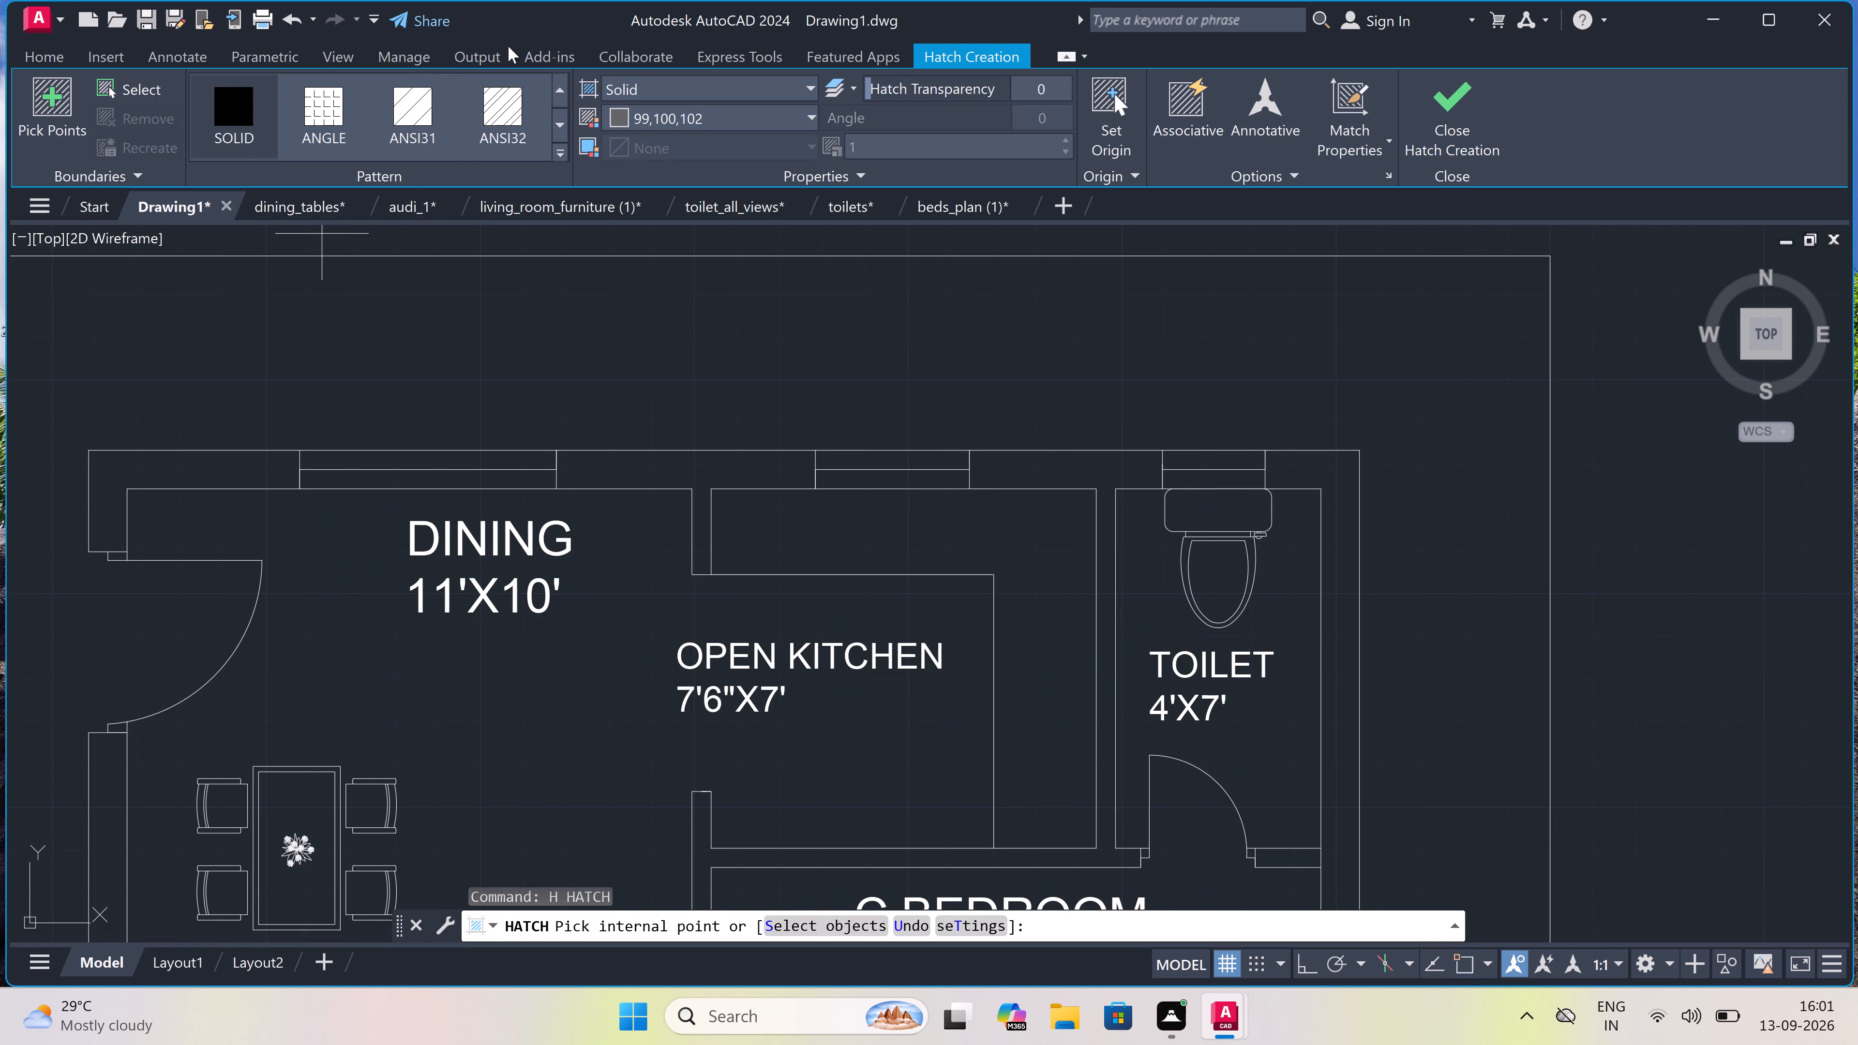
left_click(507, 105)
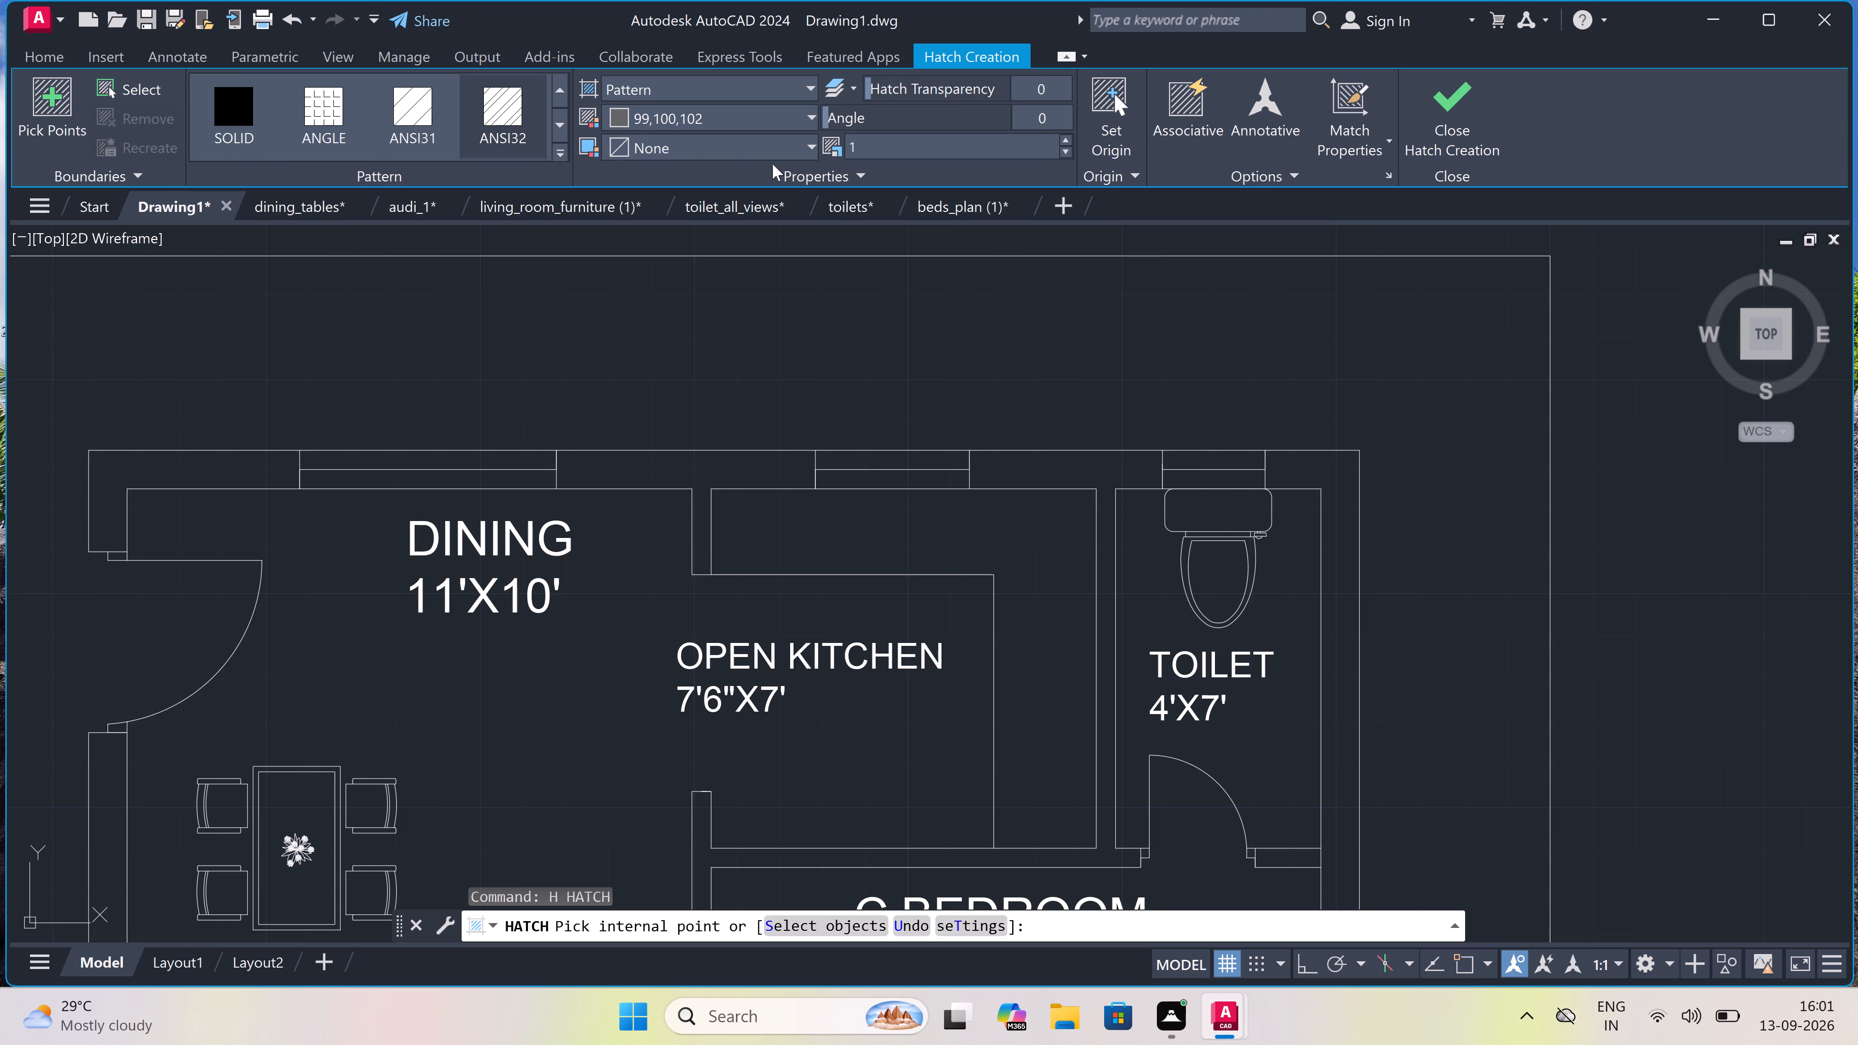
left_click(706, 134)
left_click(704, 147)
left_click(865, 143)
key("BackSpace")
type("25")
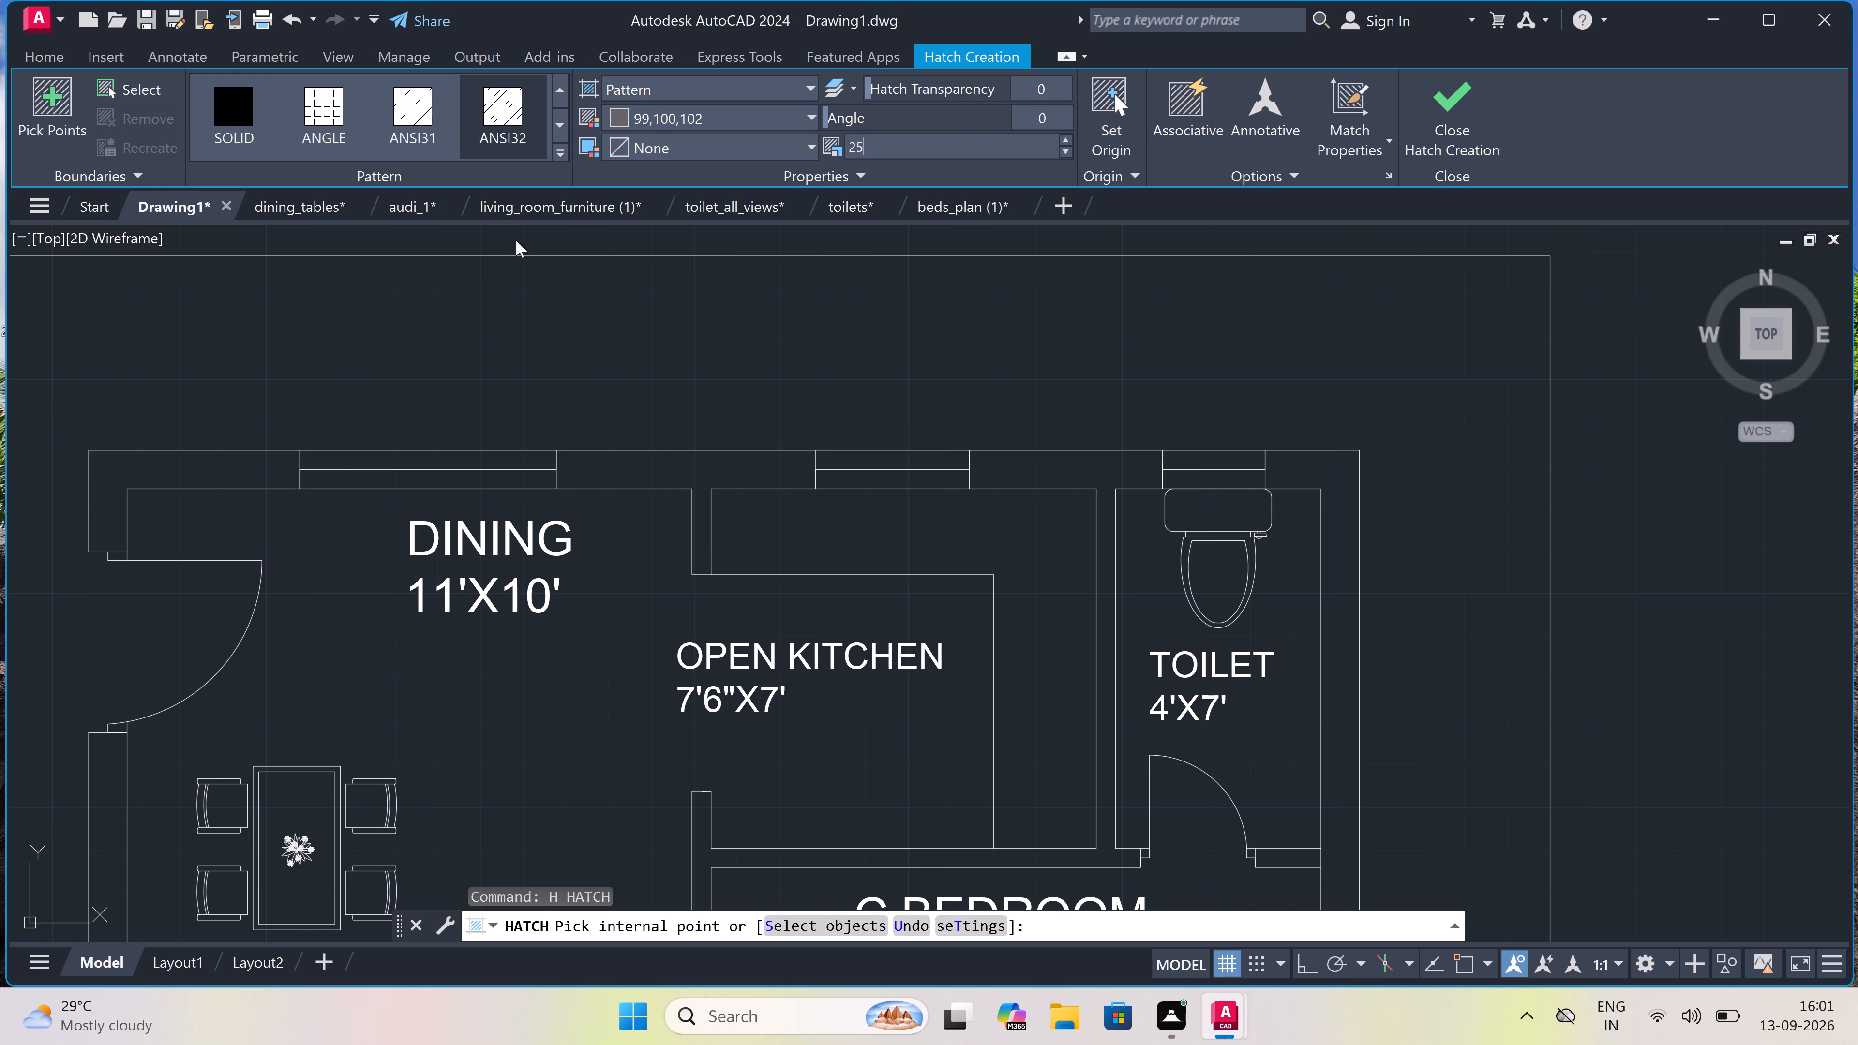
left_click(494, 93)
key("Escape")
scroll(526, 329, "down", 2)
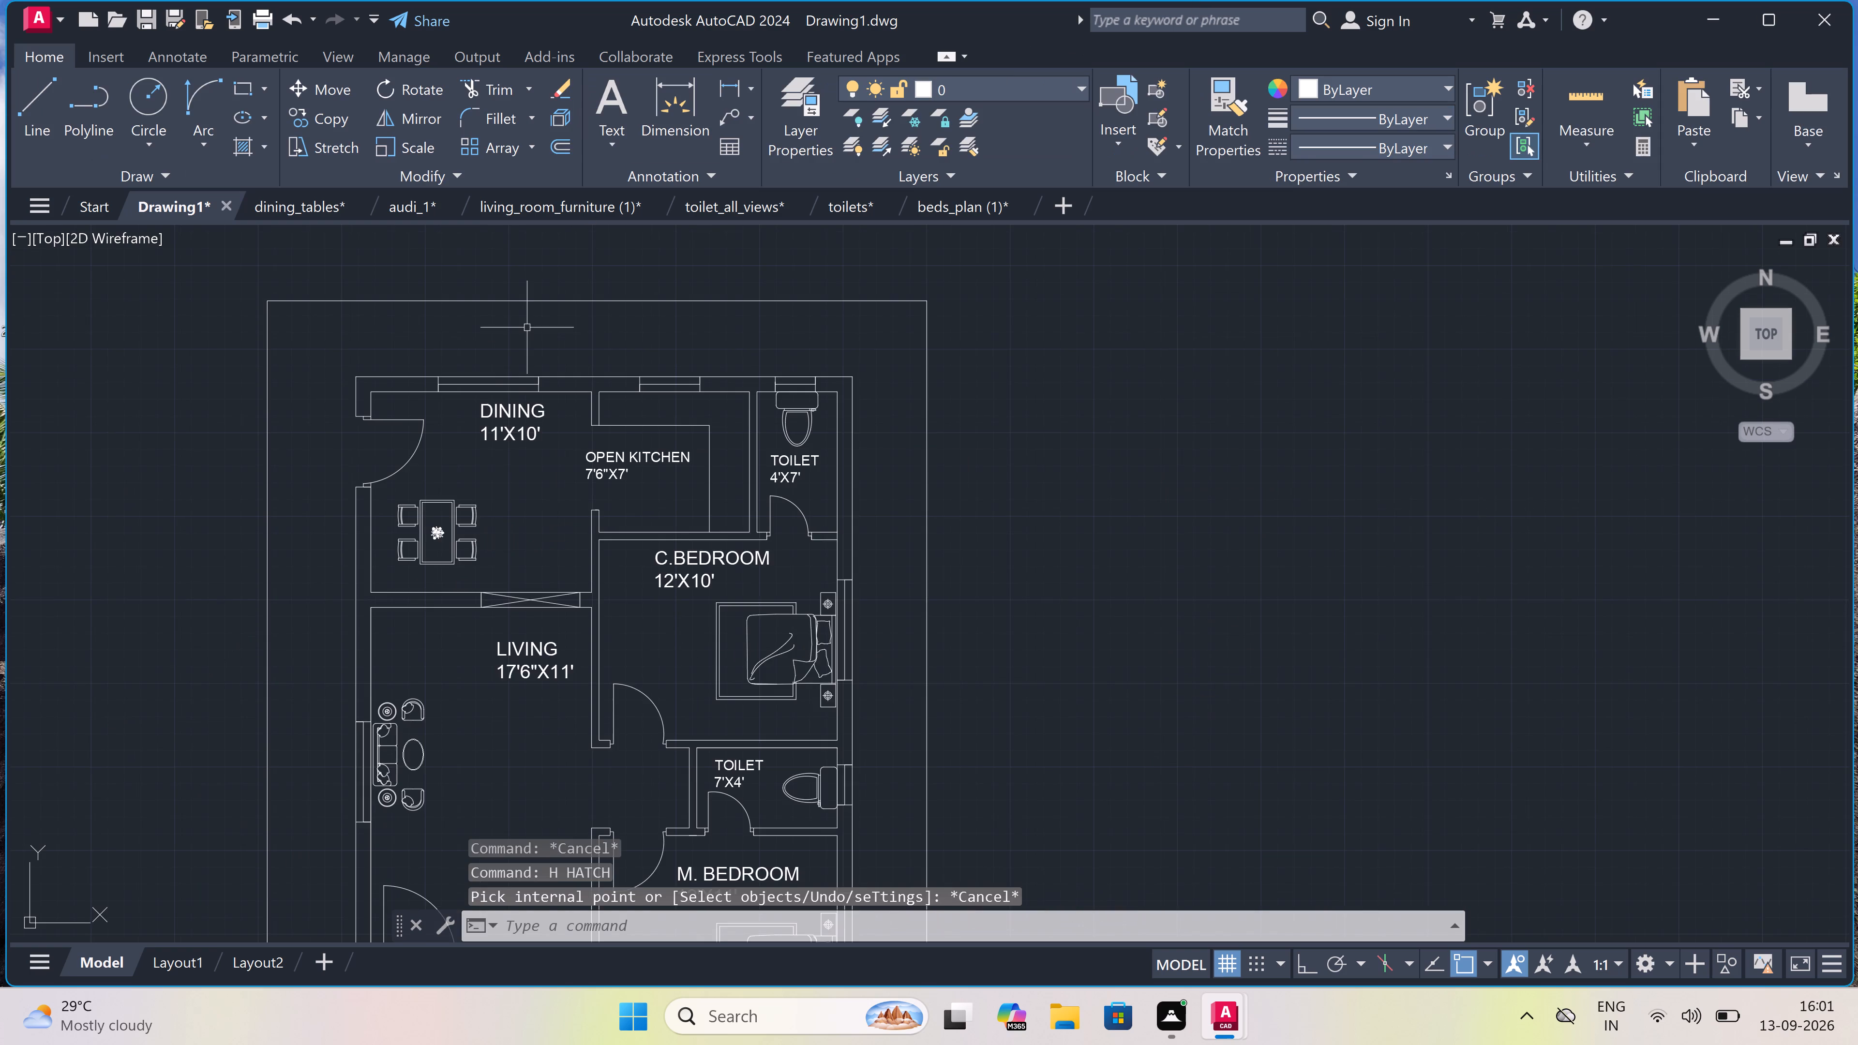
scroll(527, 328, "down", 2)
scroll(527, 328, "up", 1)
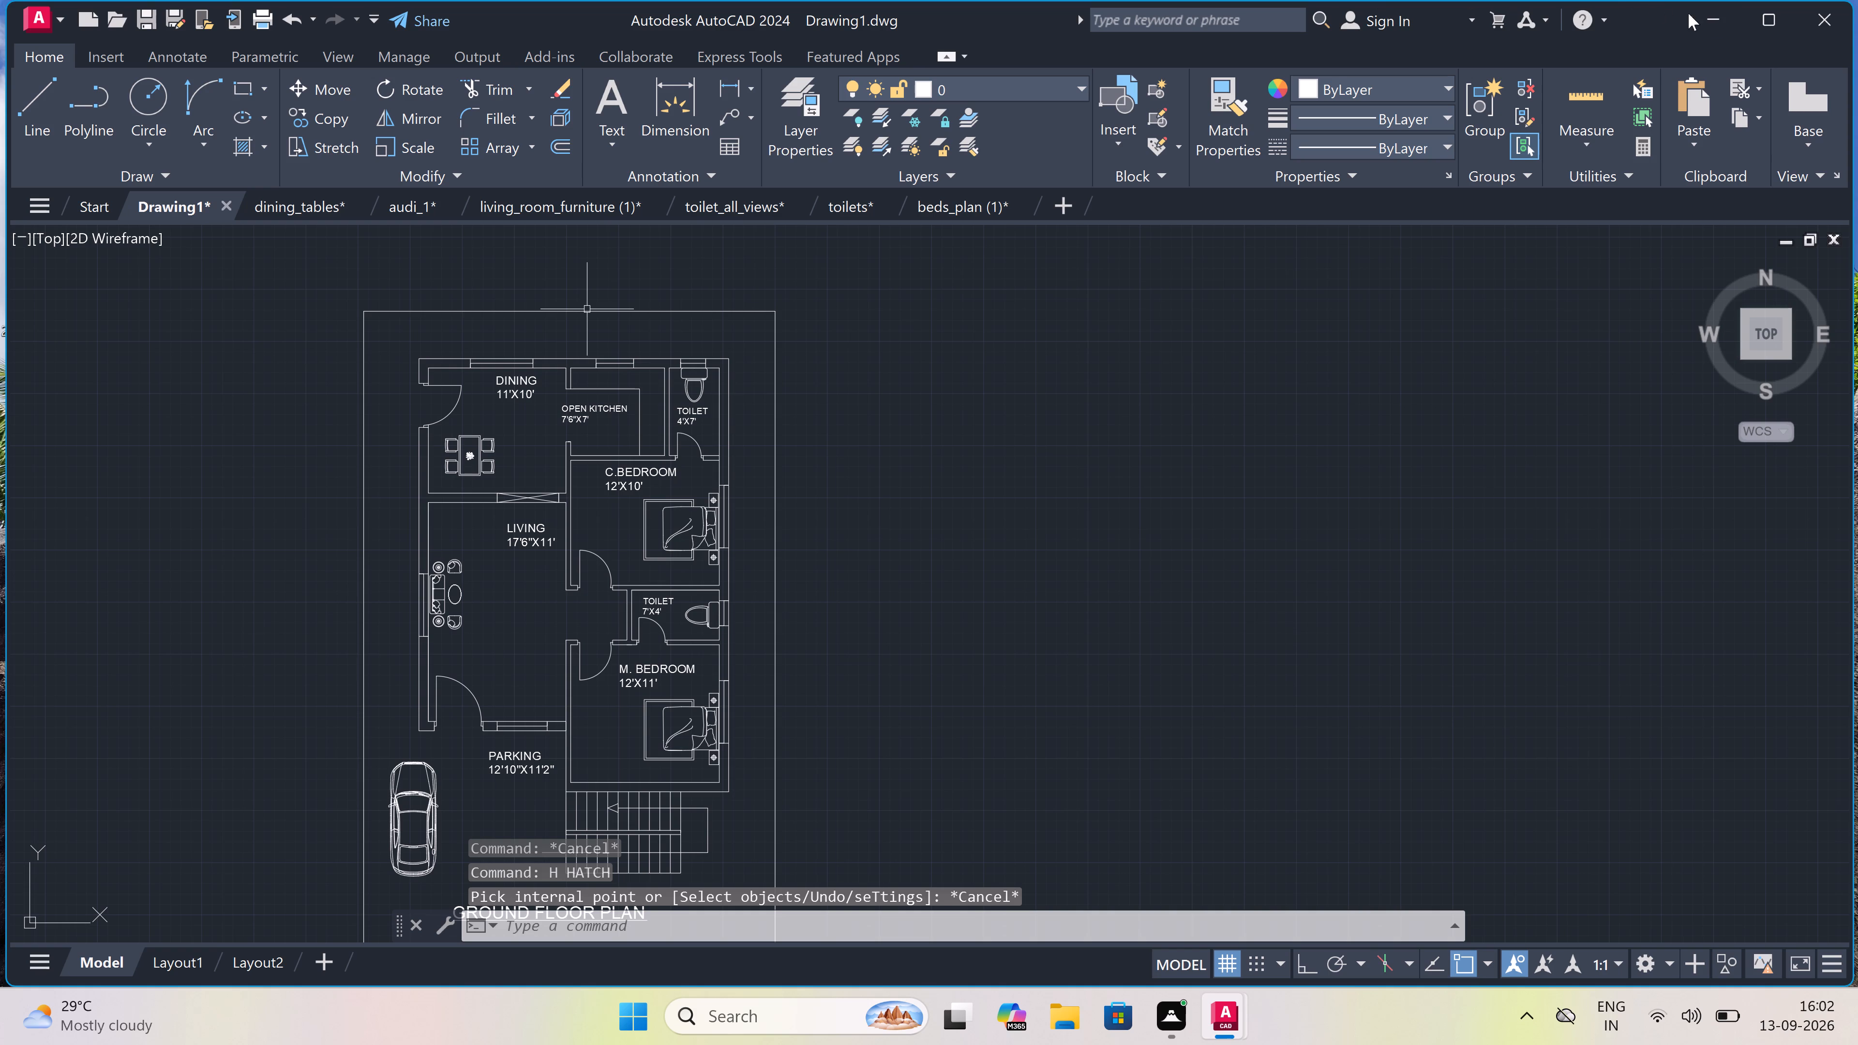
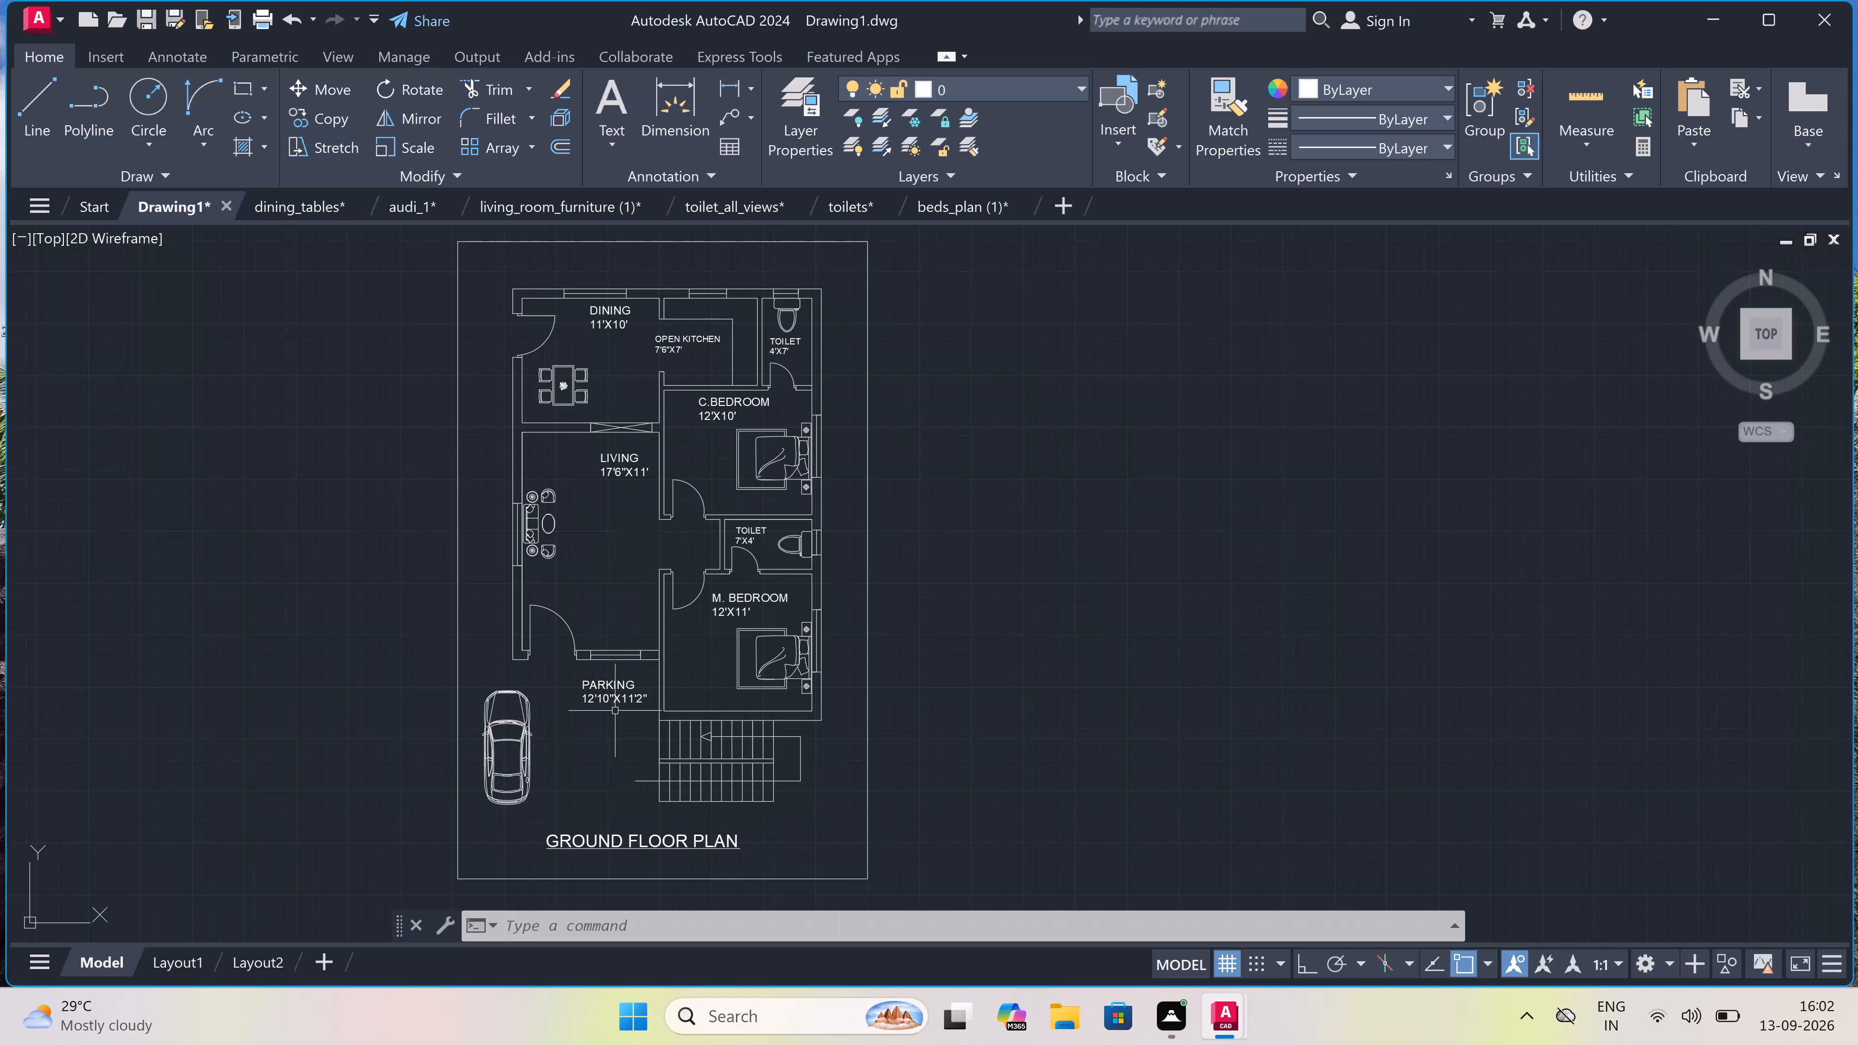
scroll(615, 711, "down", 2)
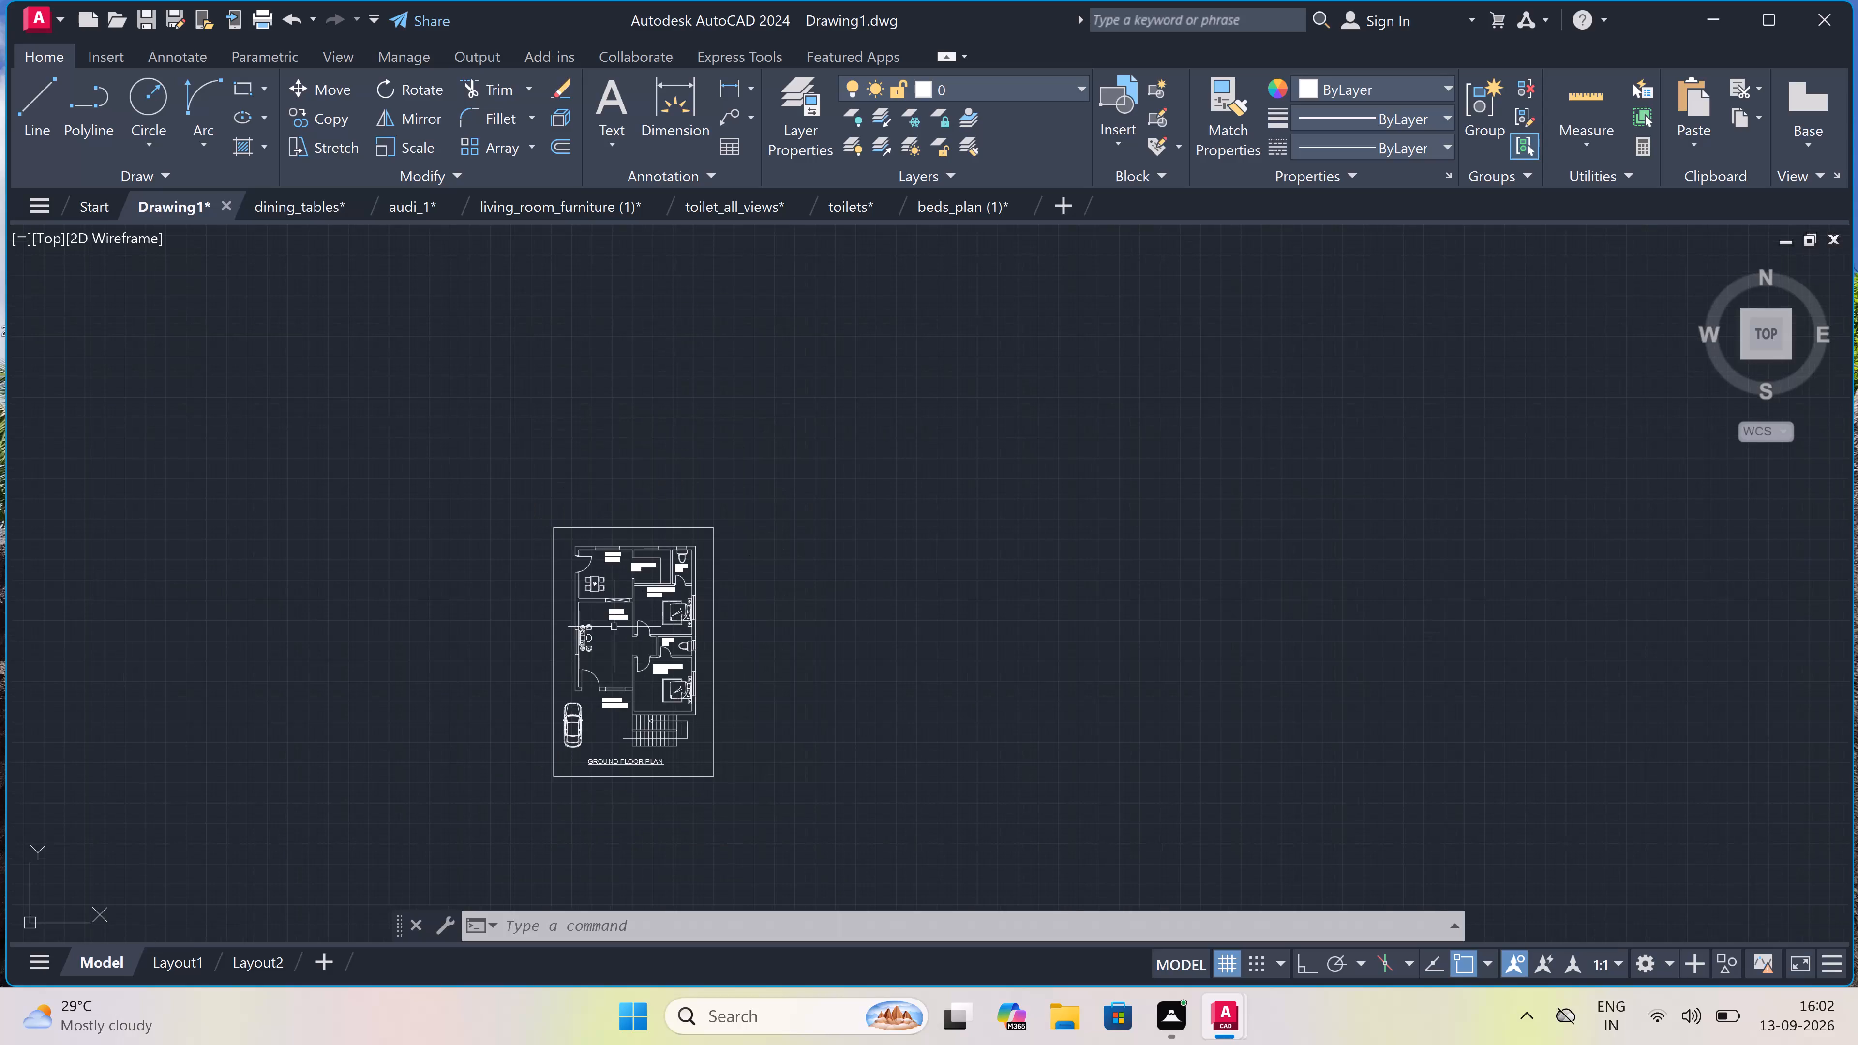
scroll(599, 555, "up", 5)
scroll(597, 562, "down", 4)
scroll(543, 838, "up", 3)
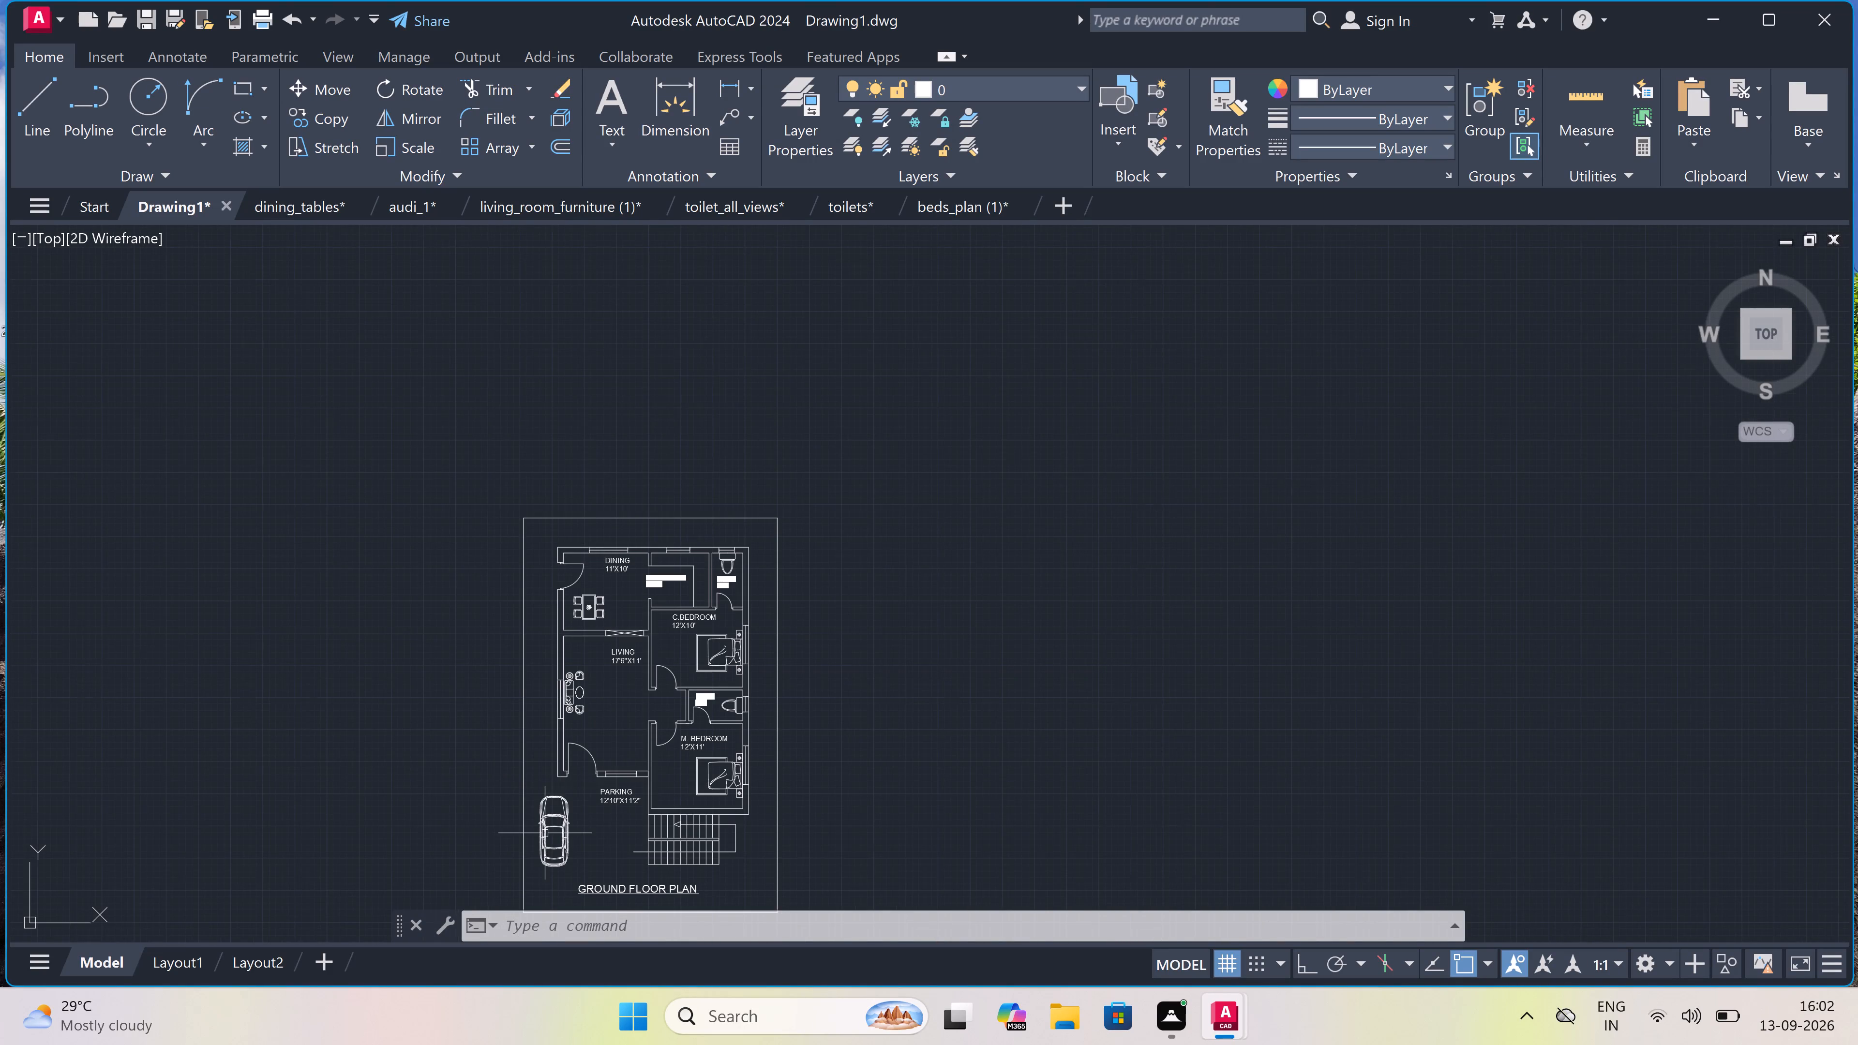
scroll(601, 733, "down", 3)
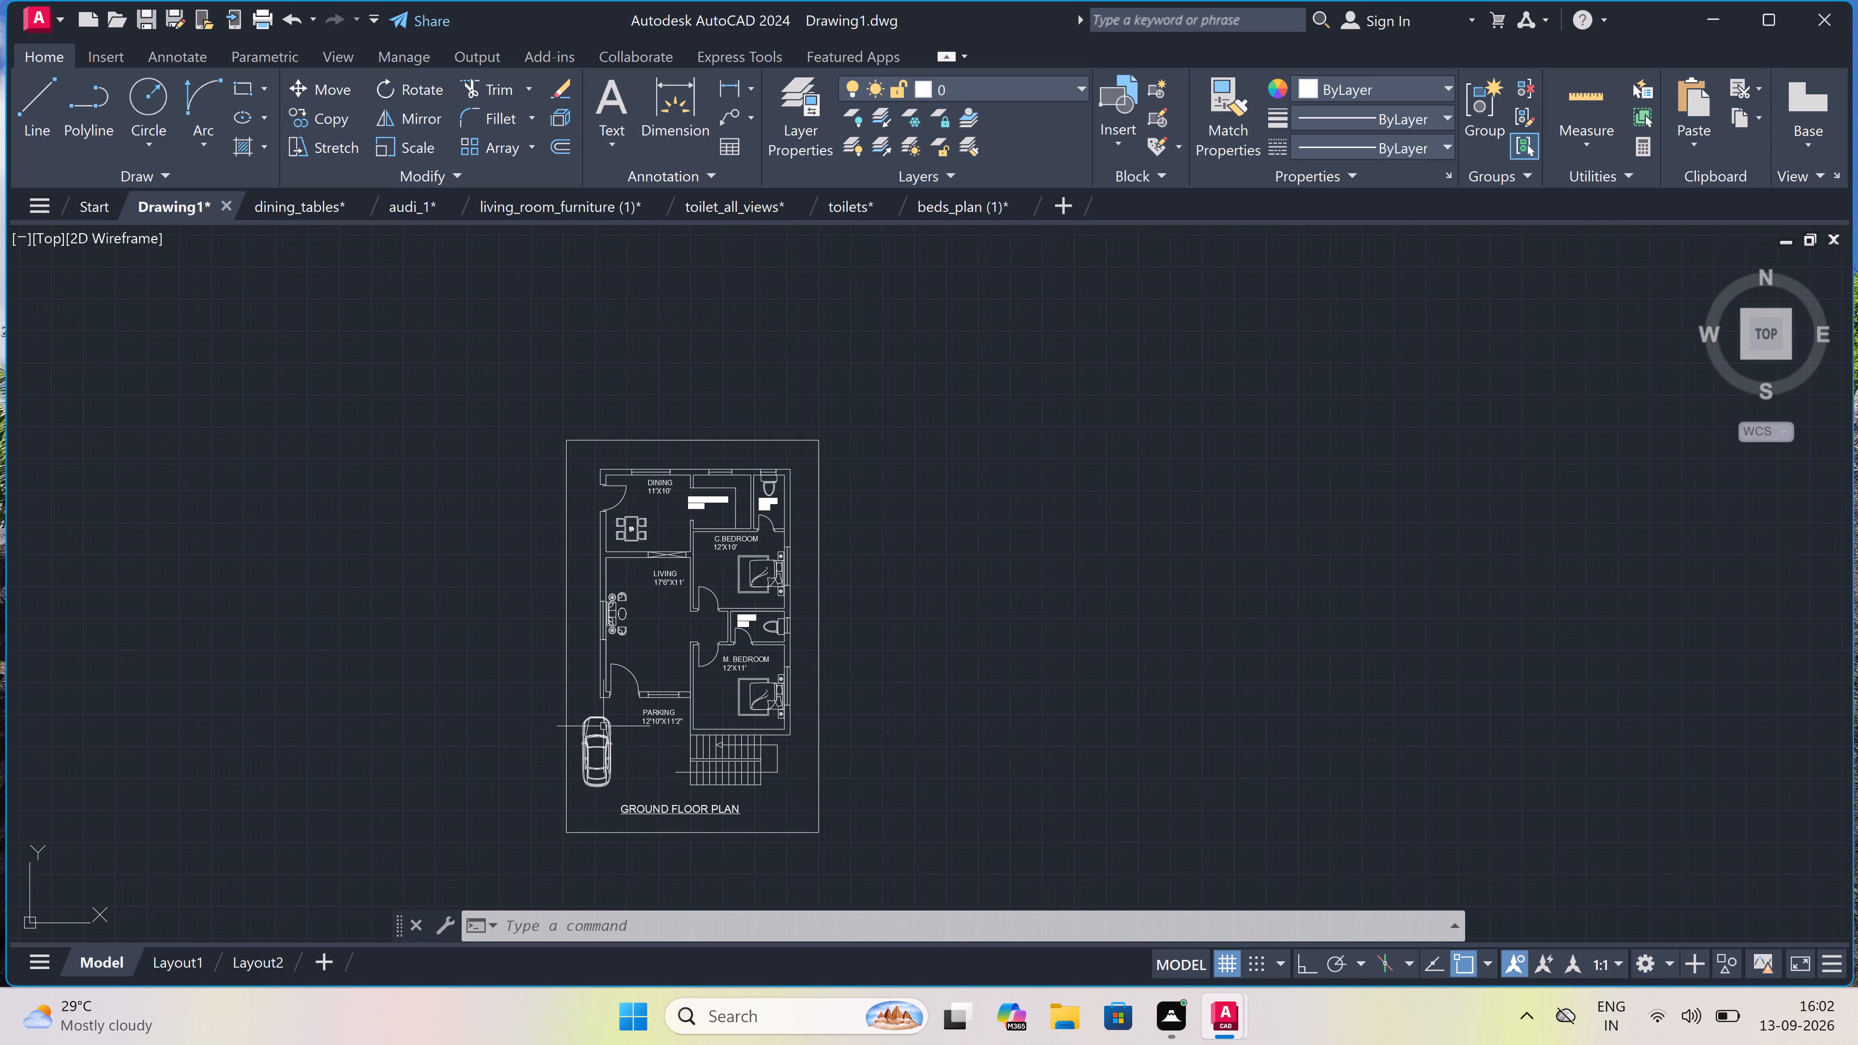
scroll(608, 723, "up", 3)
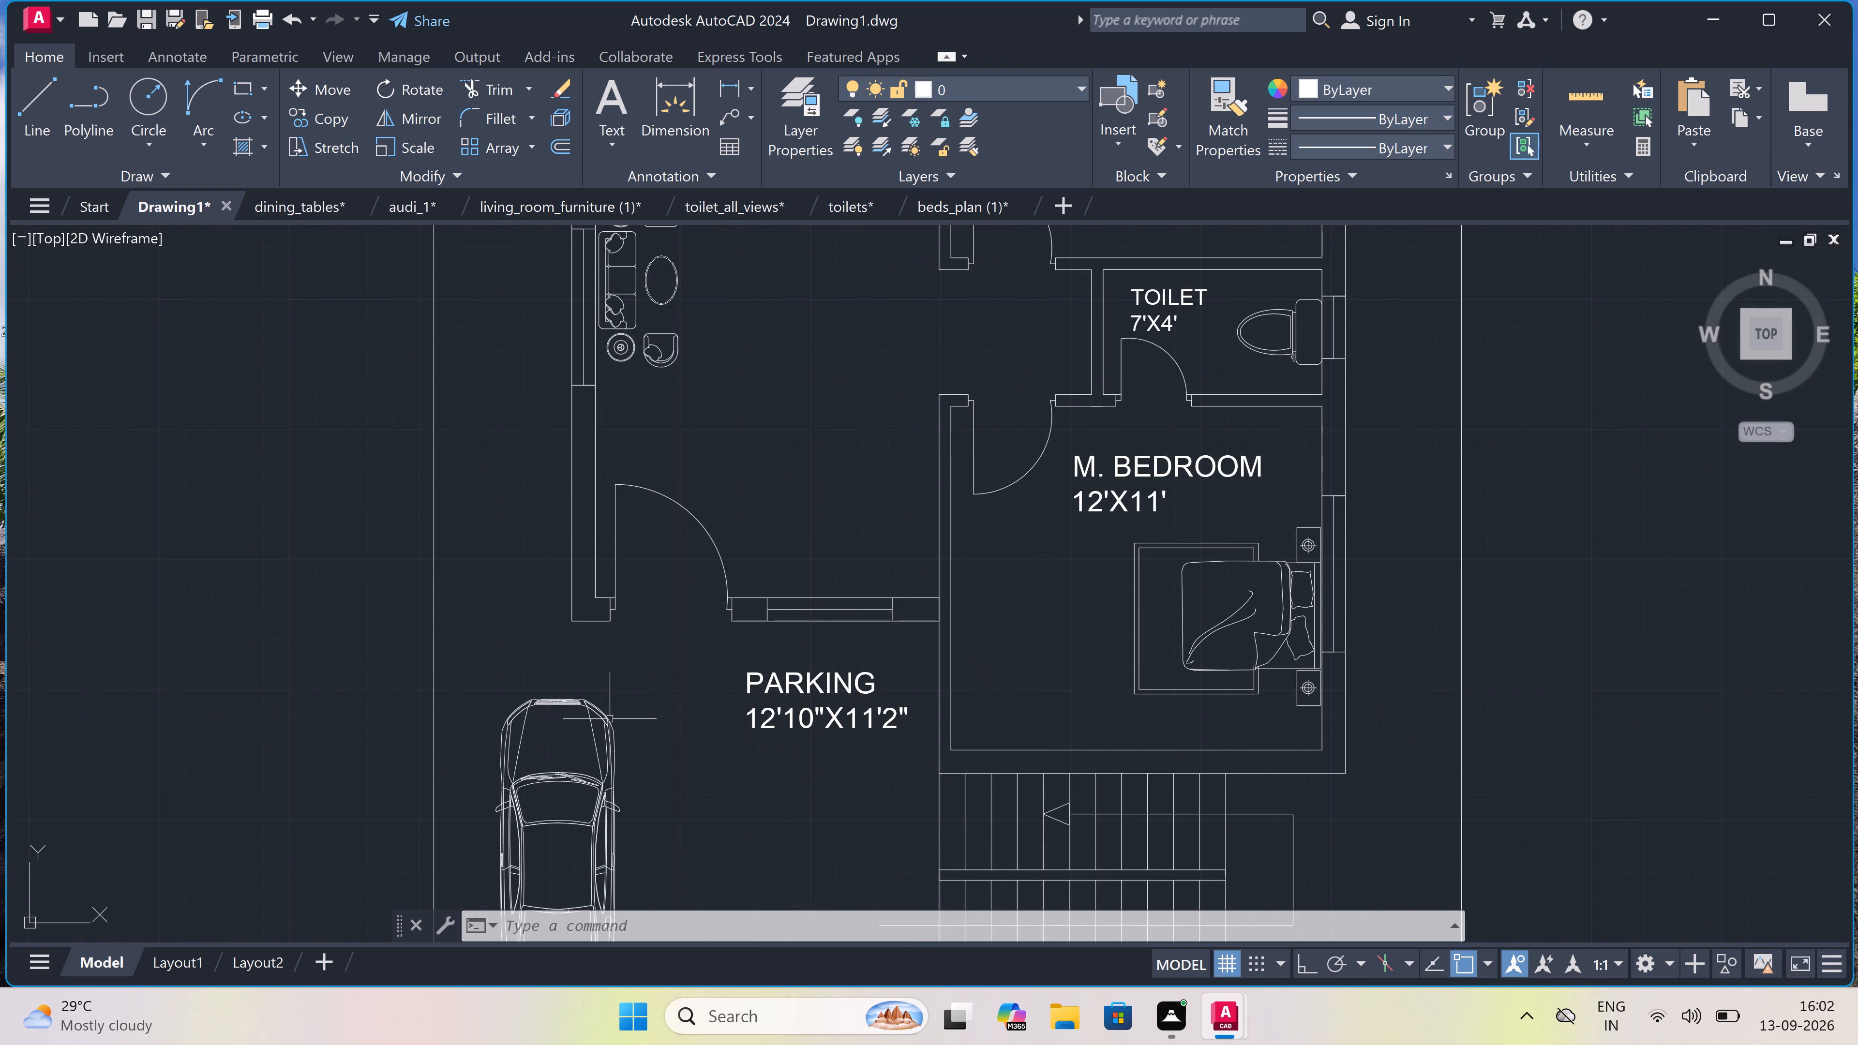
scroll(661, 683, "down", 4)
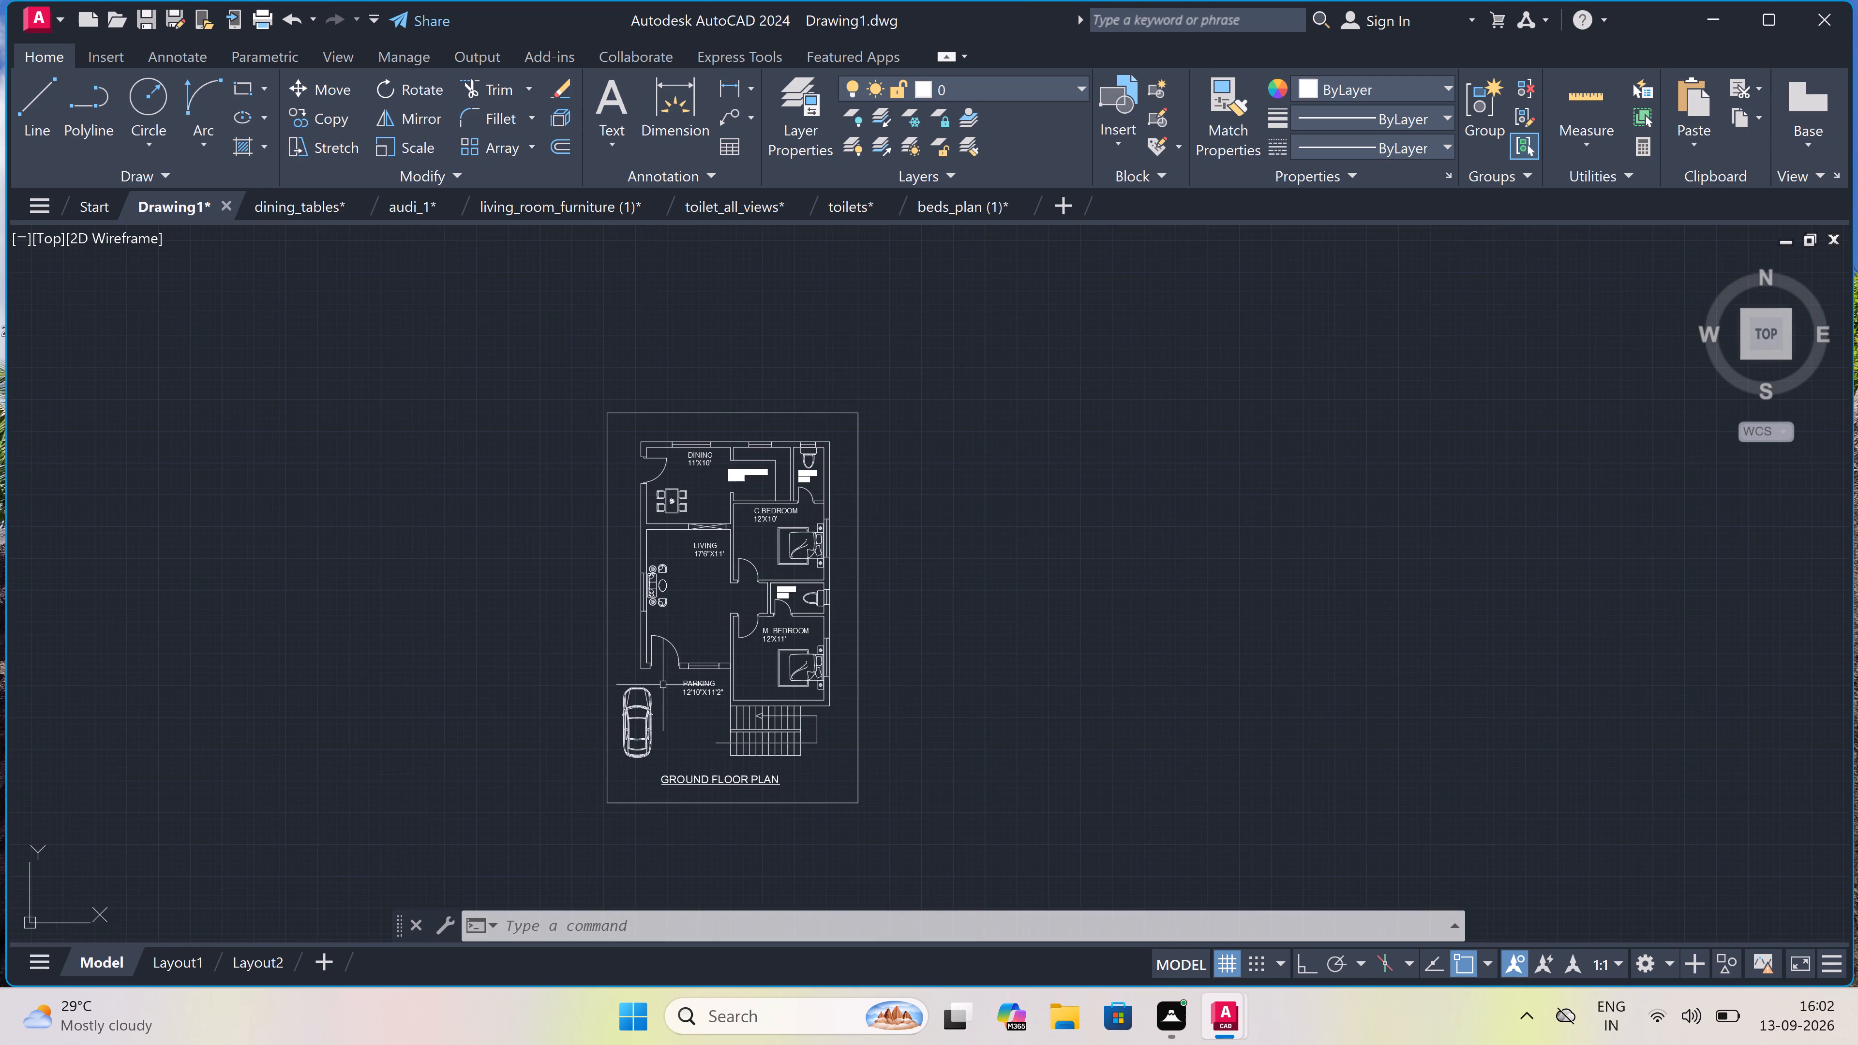
Draw a vertical construction line through the outer bottom-left corner of the LIVING room wall, with Ortho on.
scroll(663, 685, "up", 2)
scroll(573, 659, "up", 2)
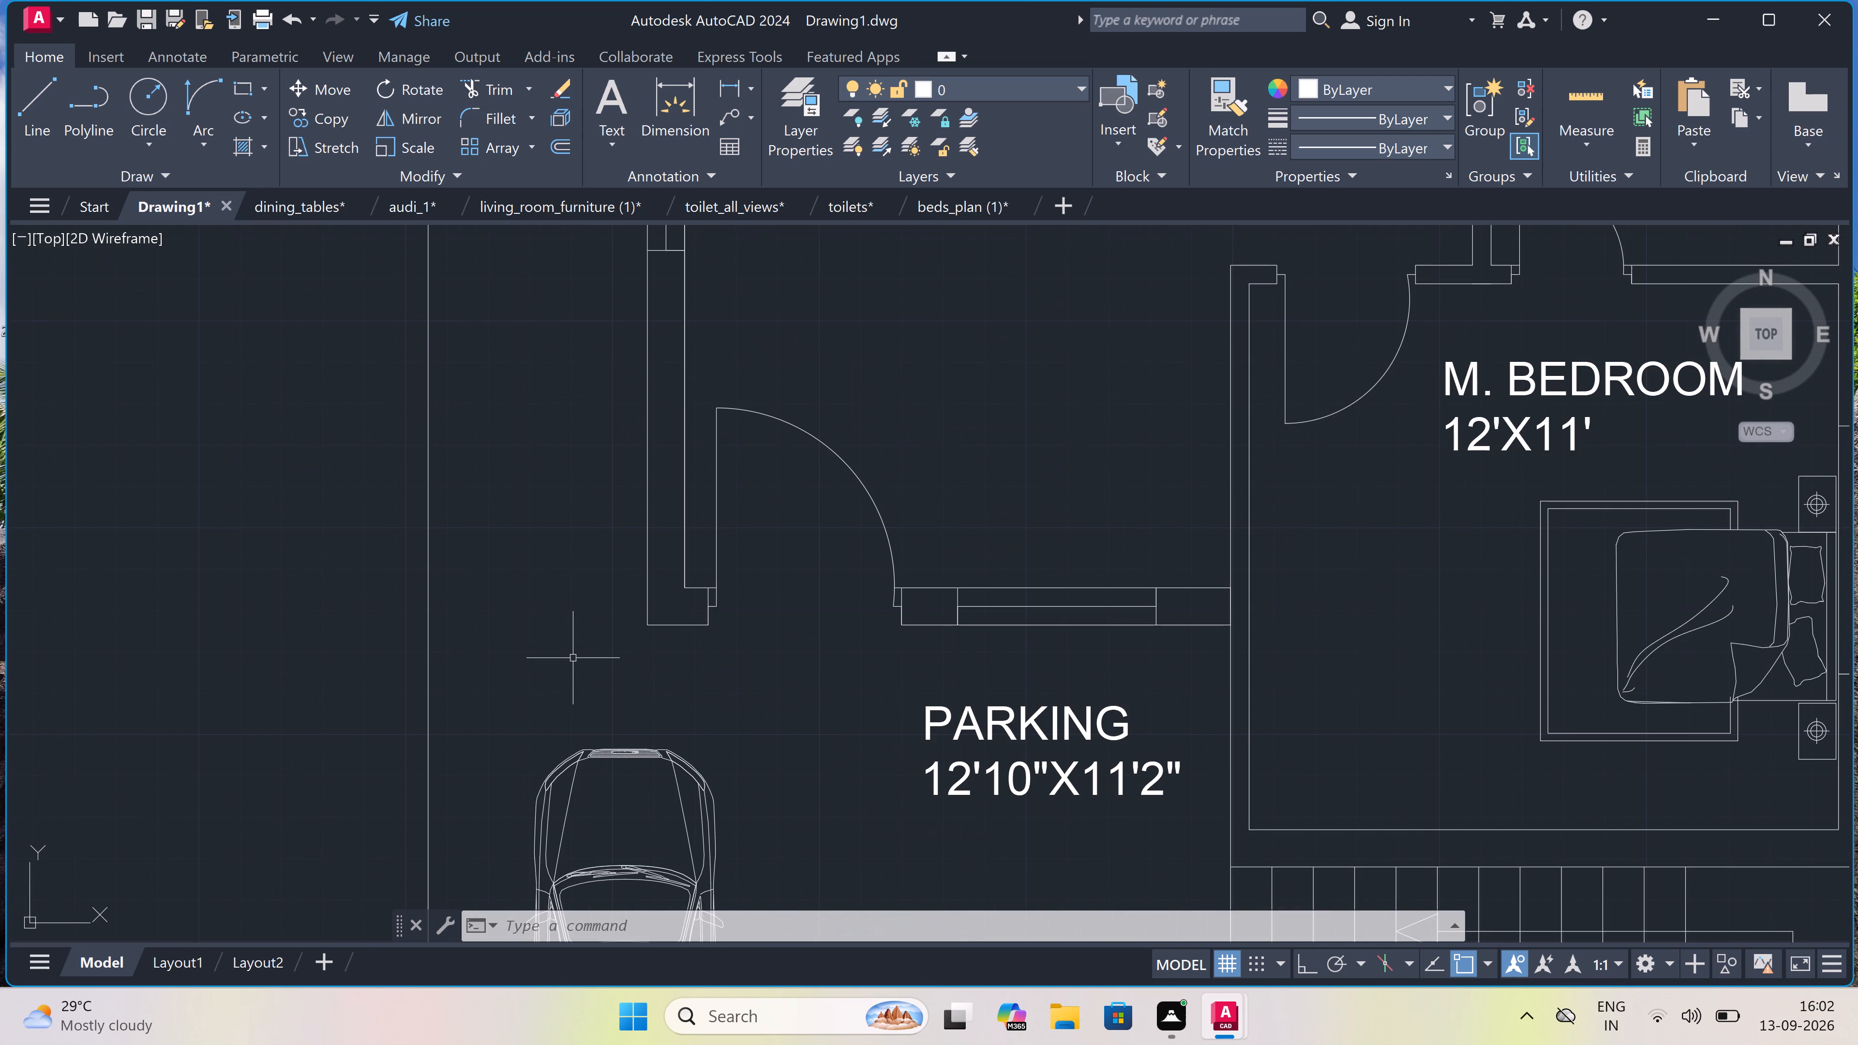
type("XL")
key("space")
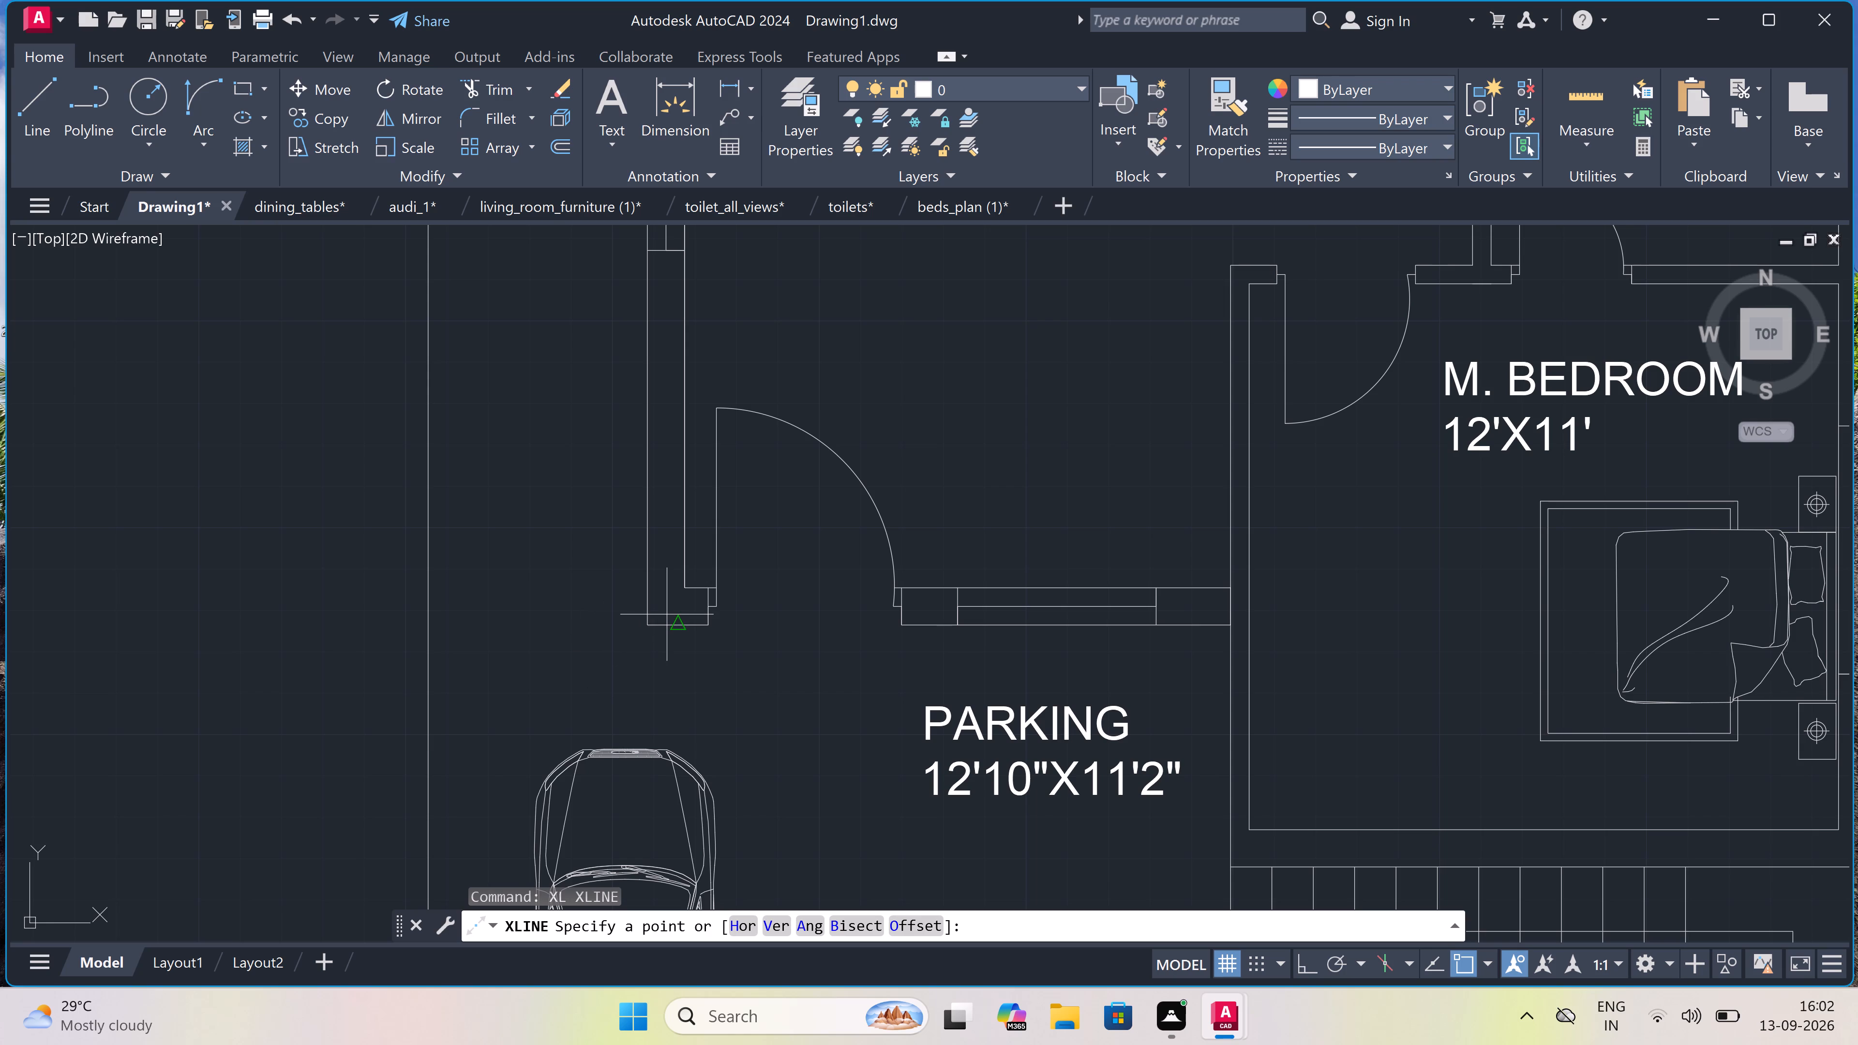
left_click(650, 626)
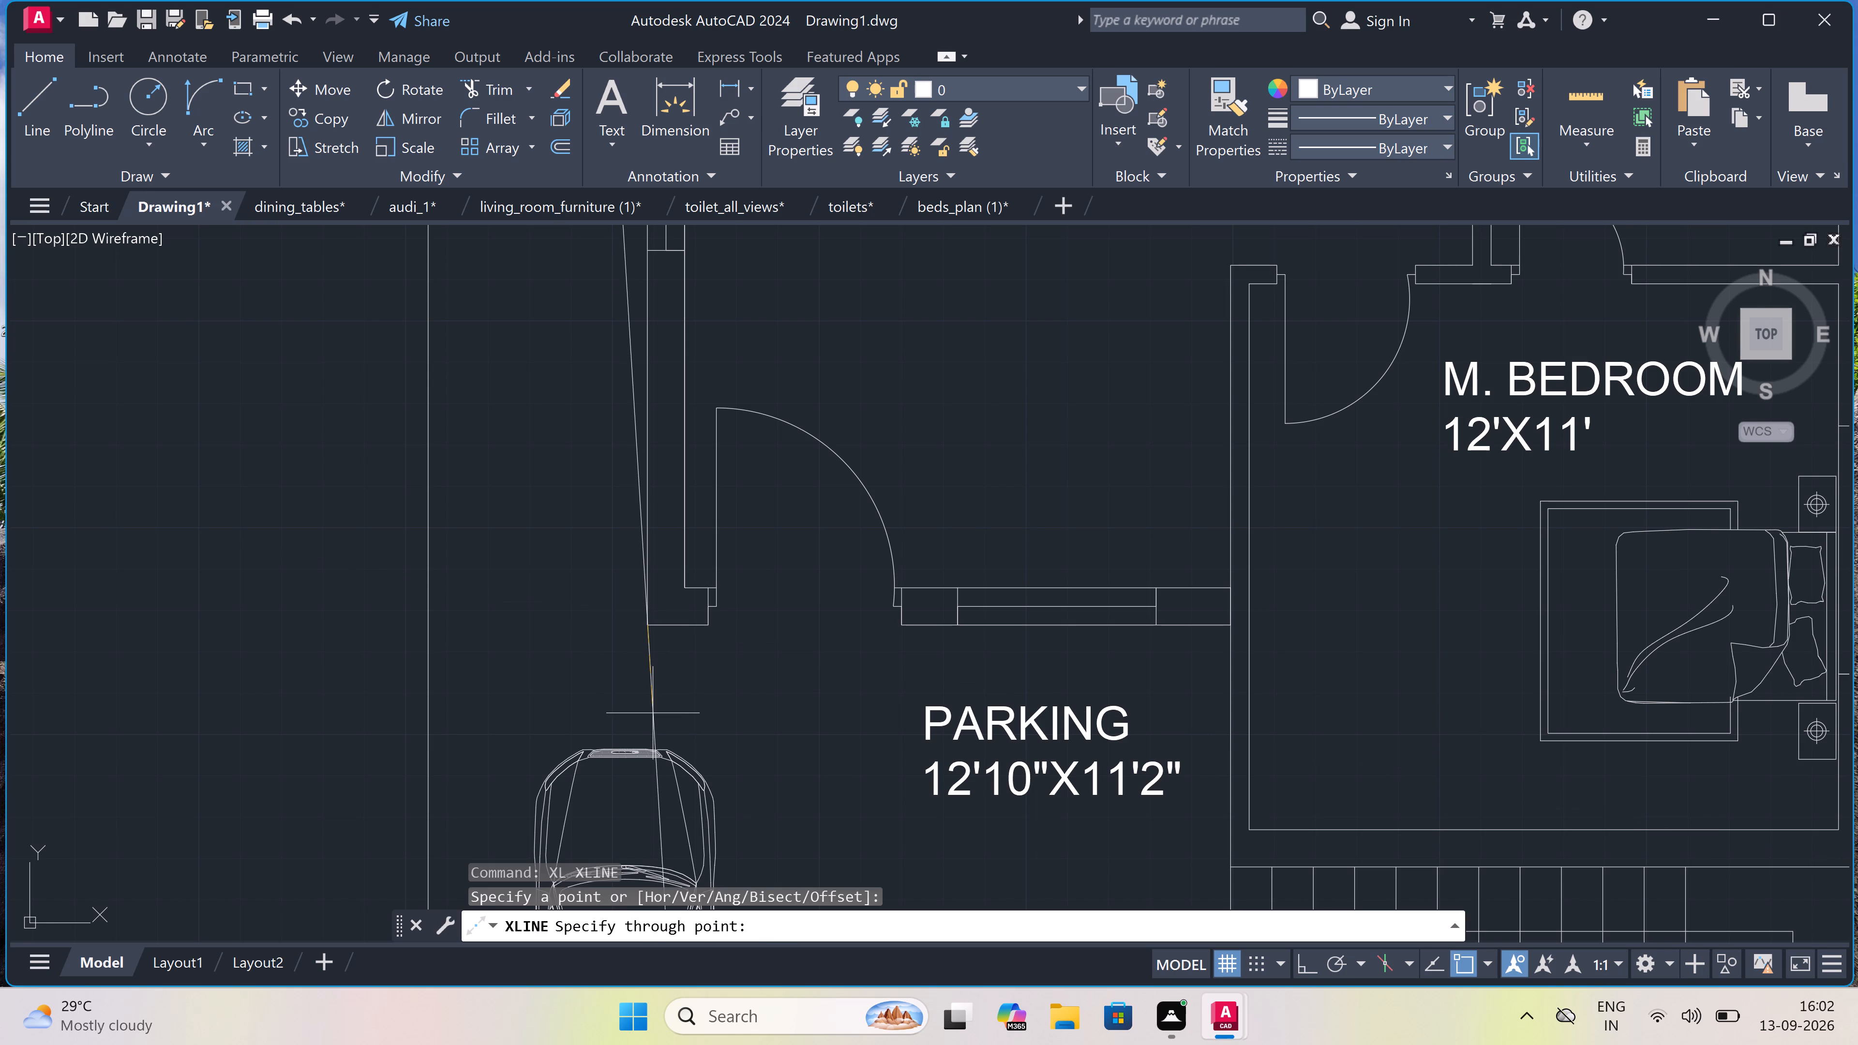
key("F8")
left_click(653, 697)
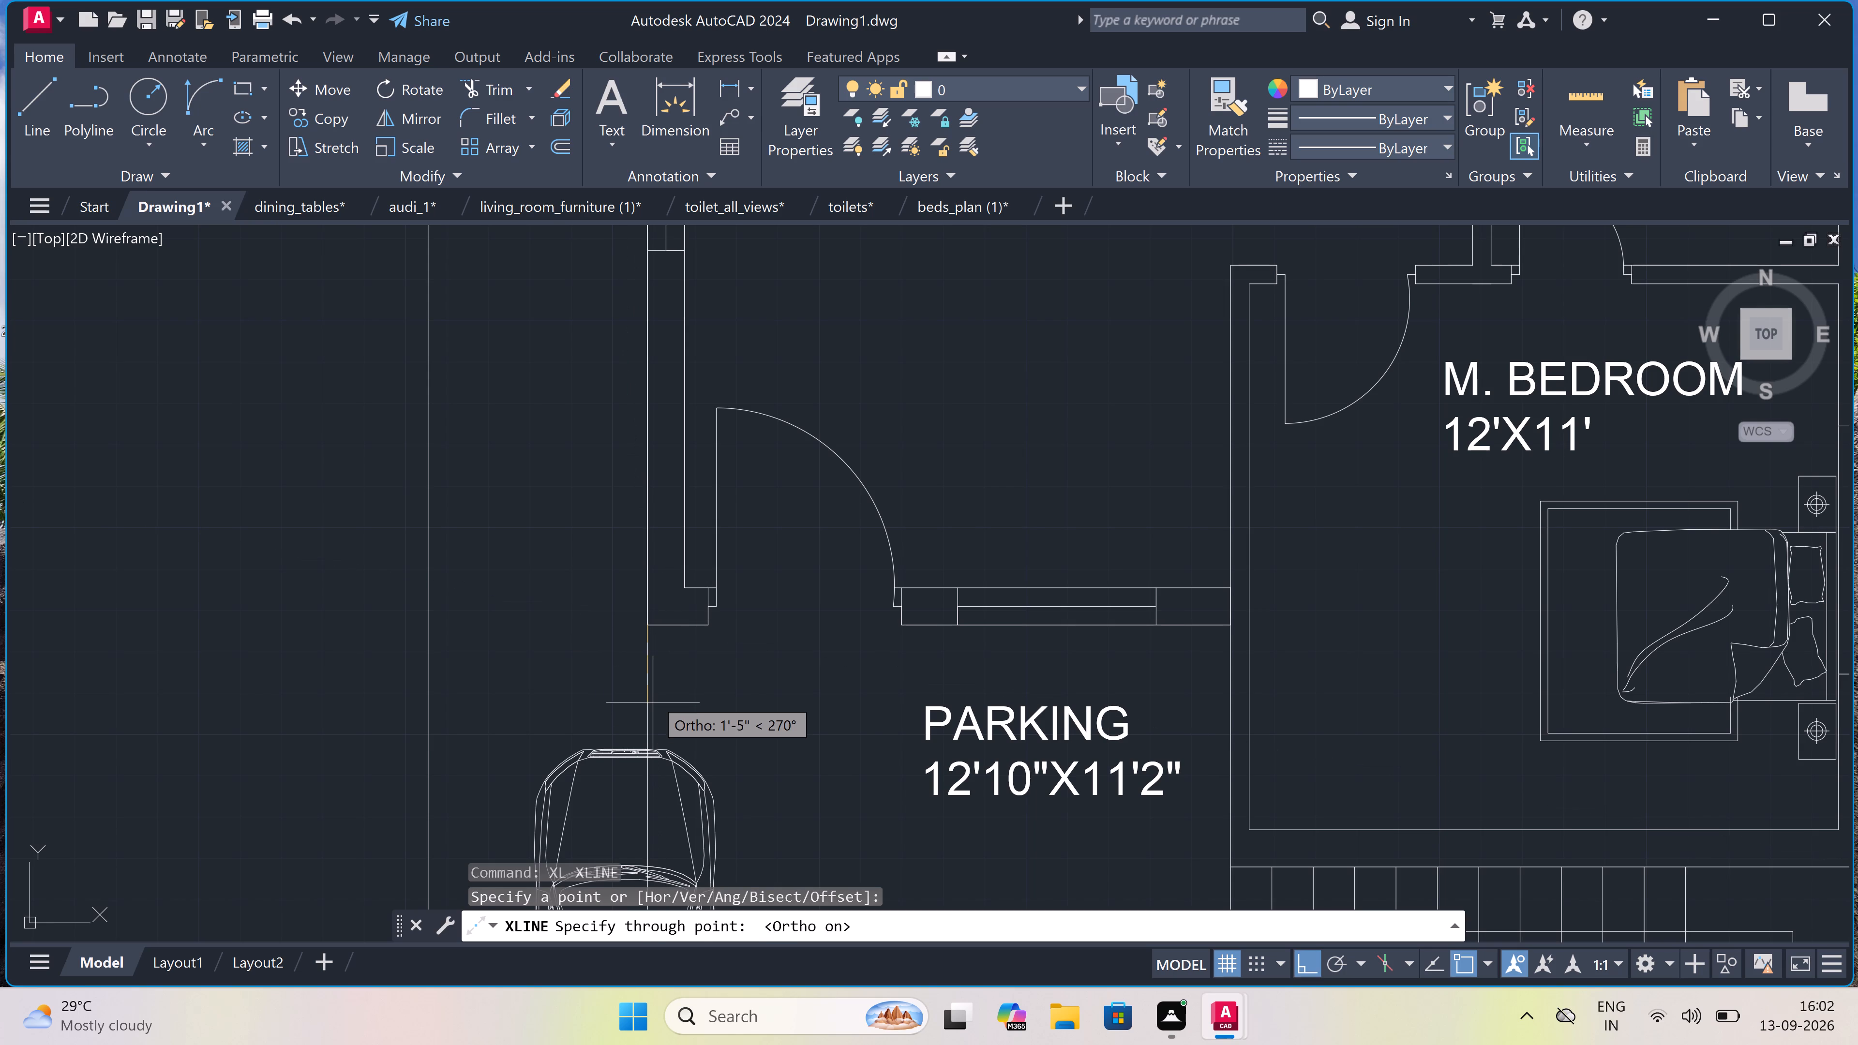
key("Escape")
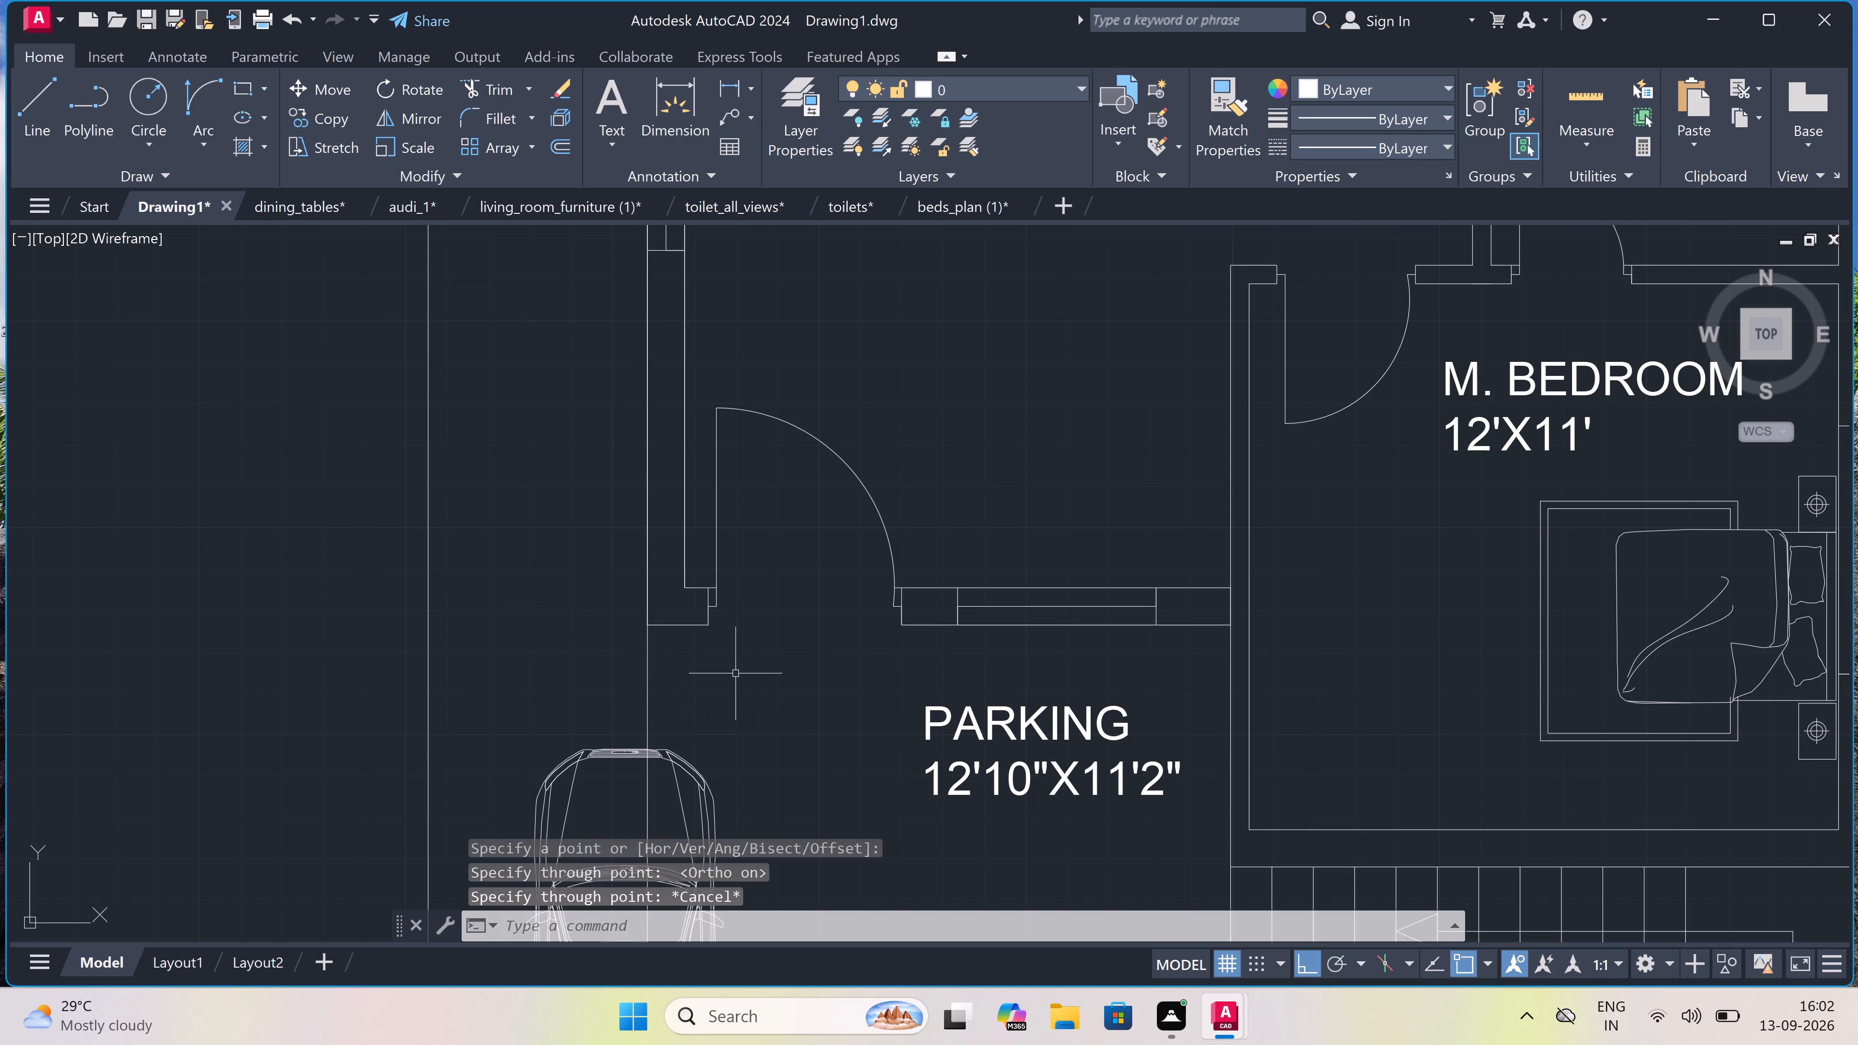
Draw vertical construction lines through both sides of the LIVING room's entrance opening and both ends of the window facing PARKING.
key("x")
key("l")
key("space")
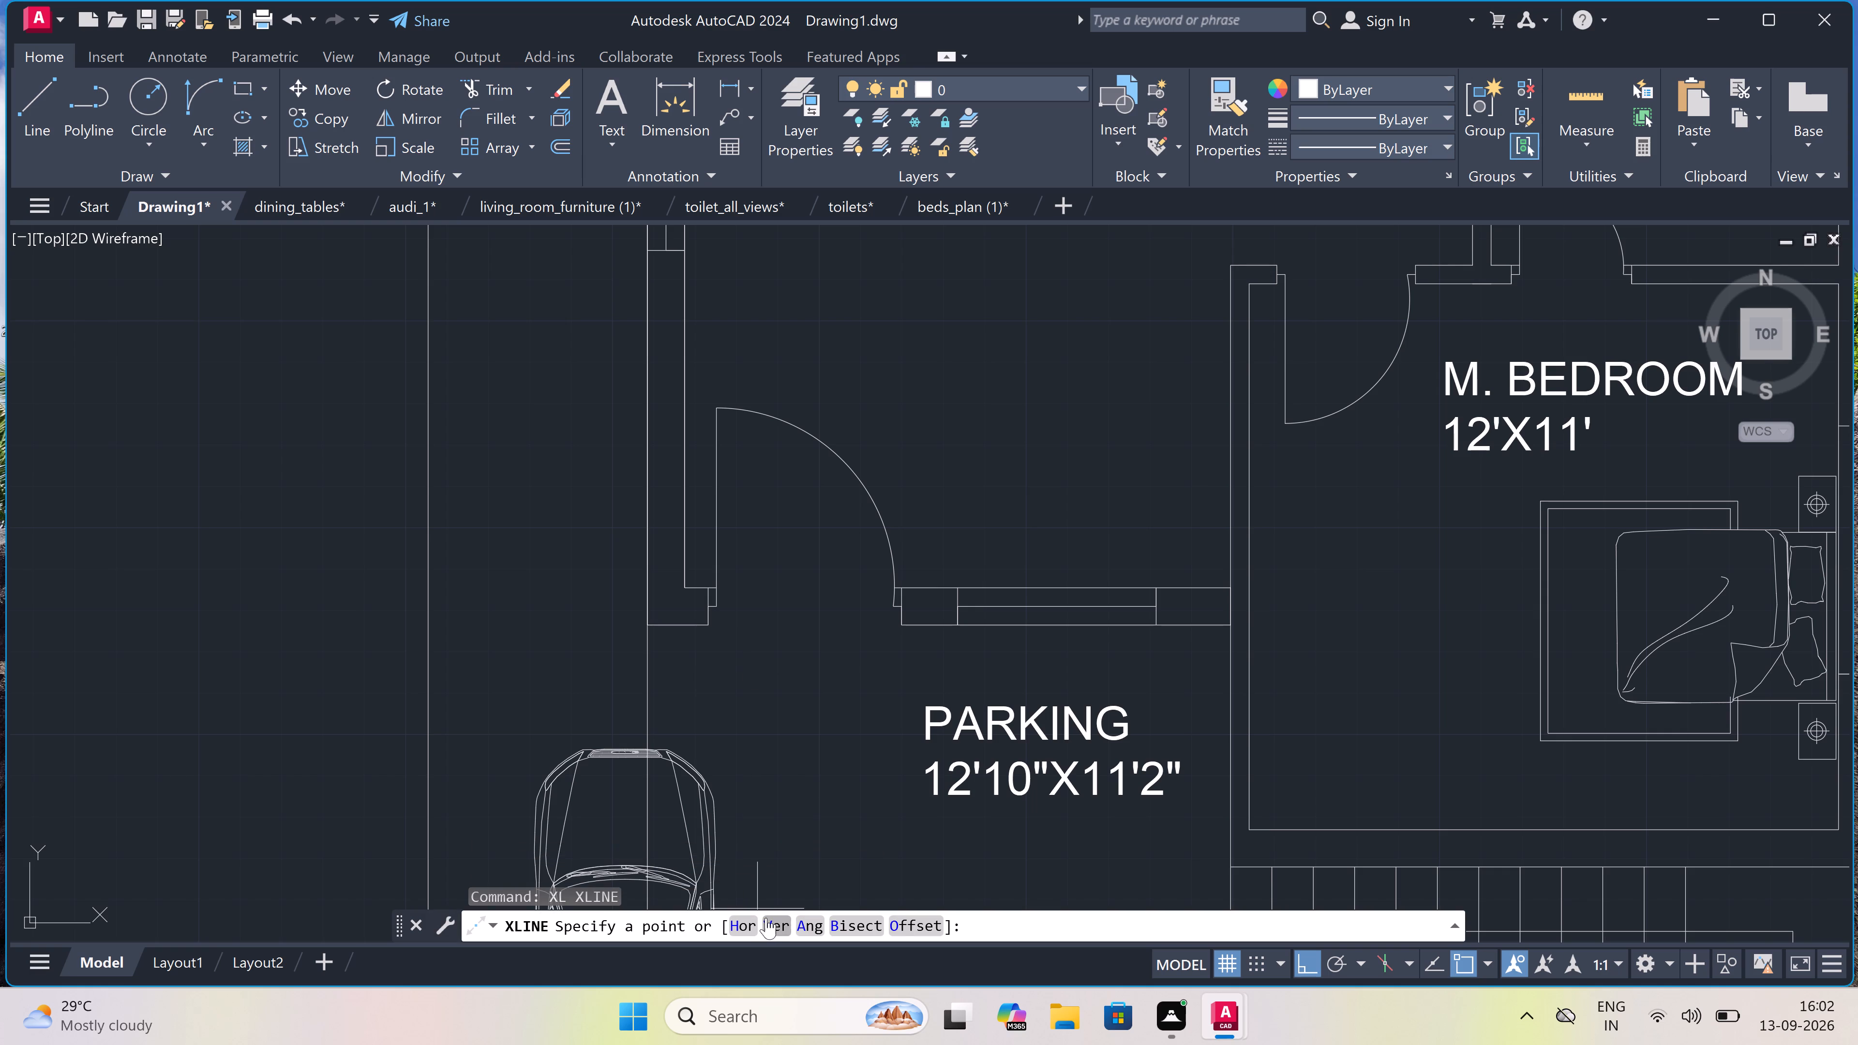
left_click(778, 920)
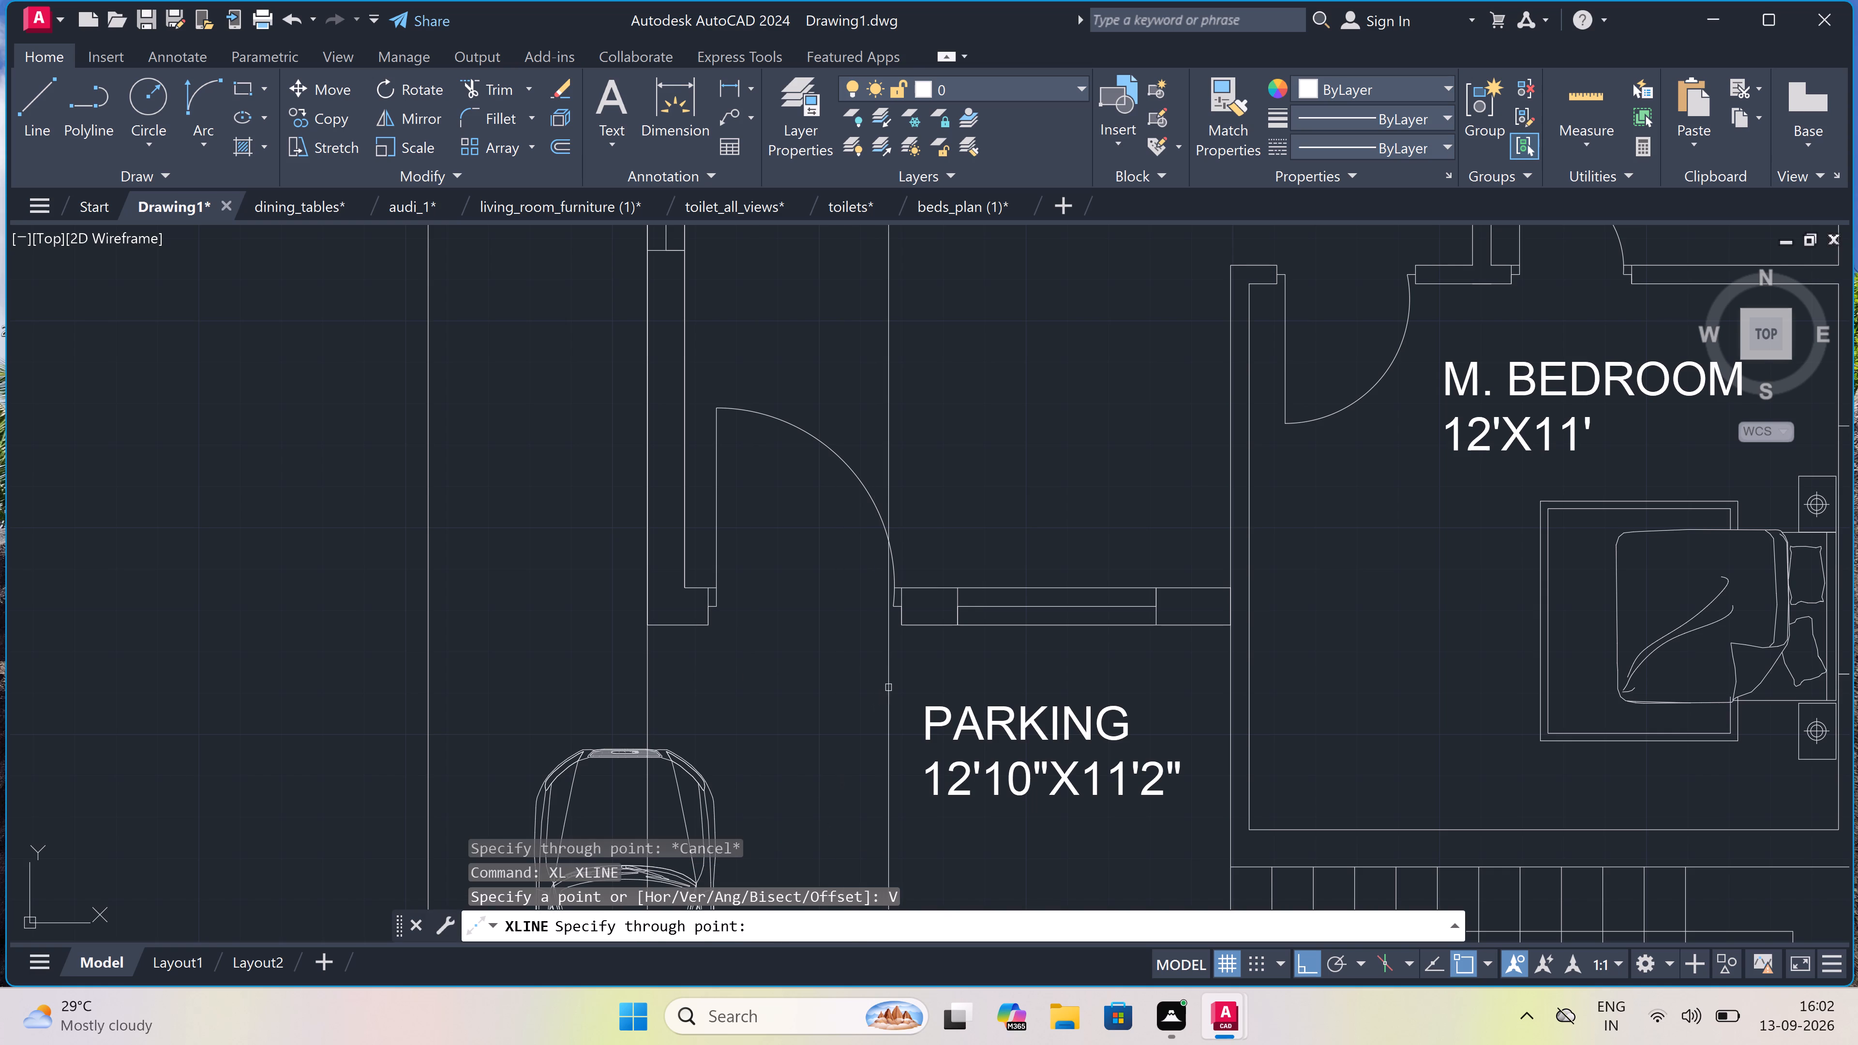
left_click(906, 619)
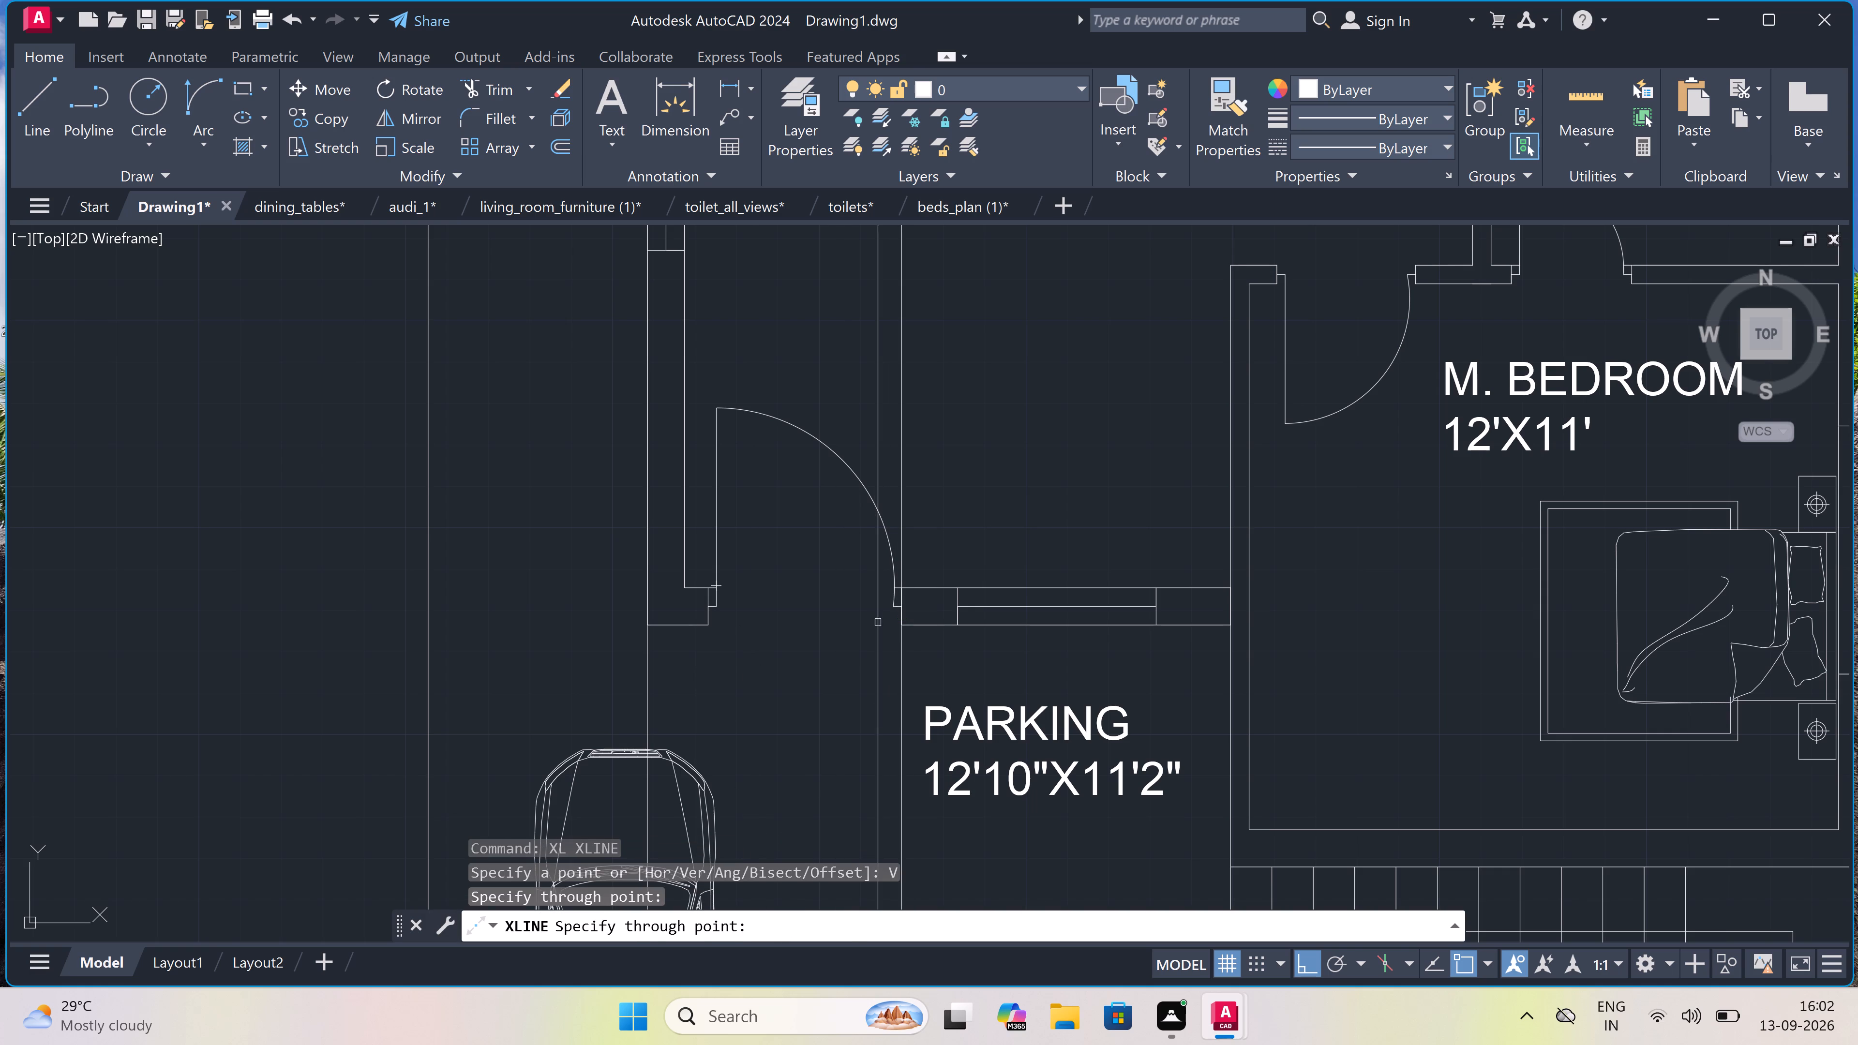
left_click(704, 621)
scroll(704, 621, "down", 2)
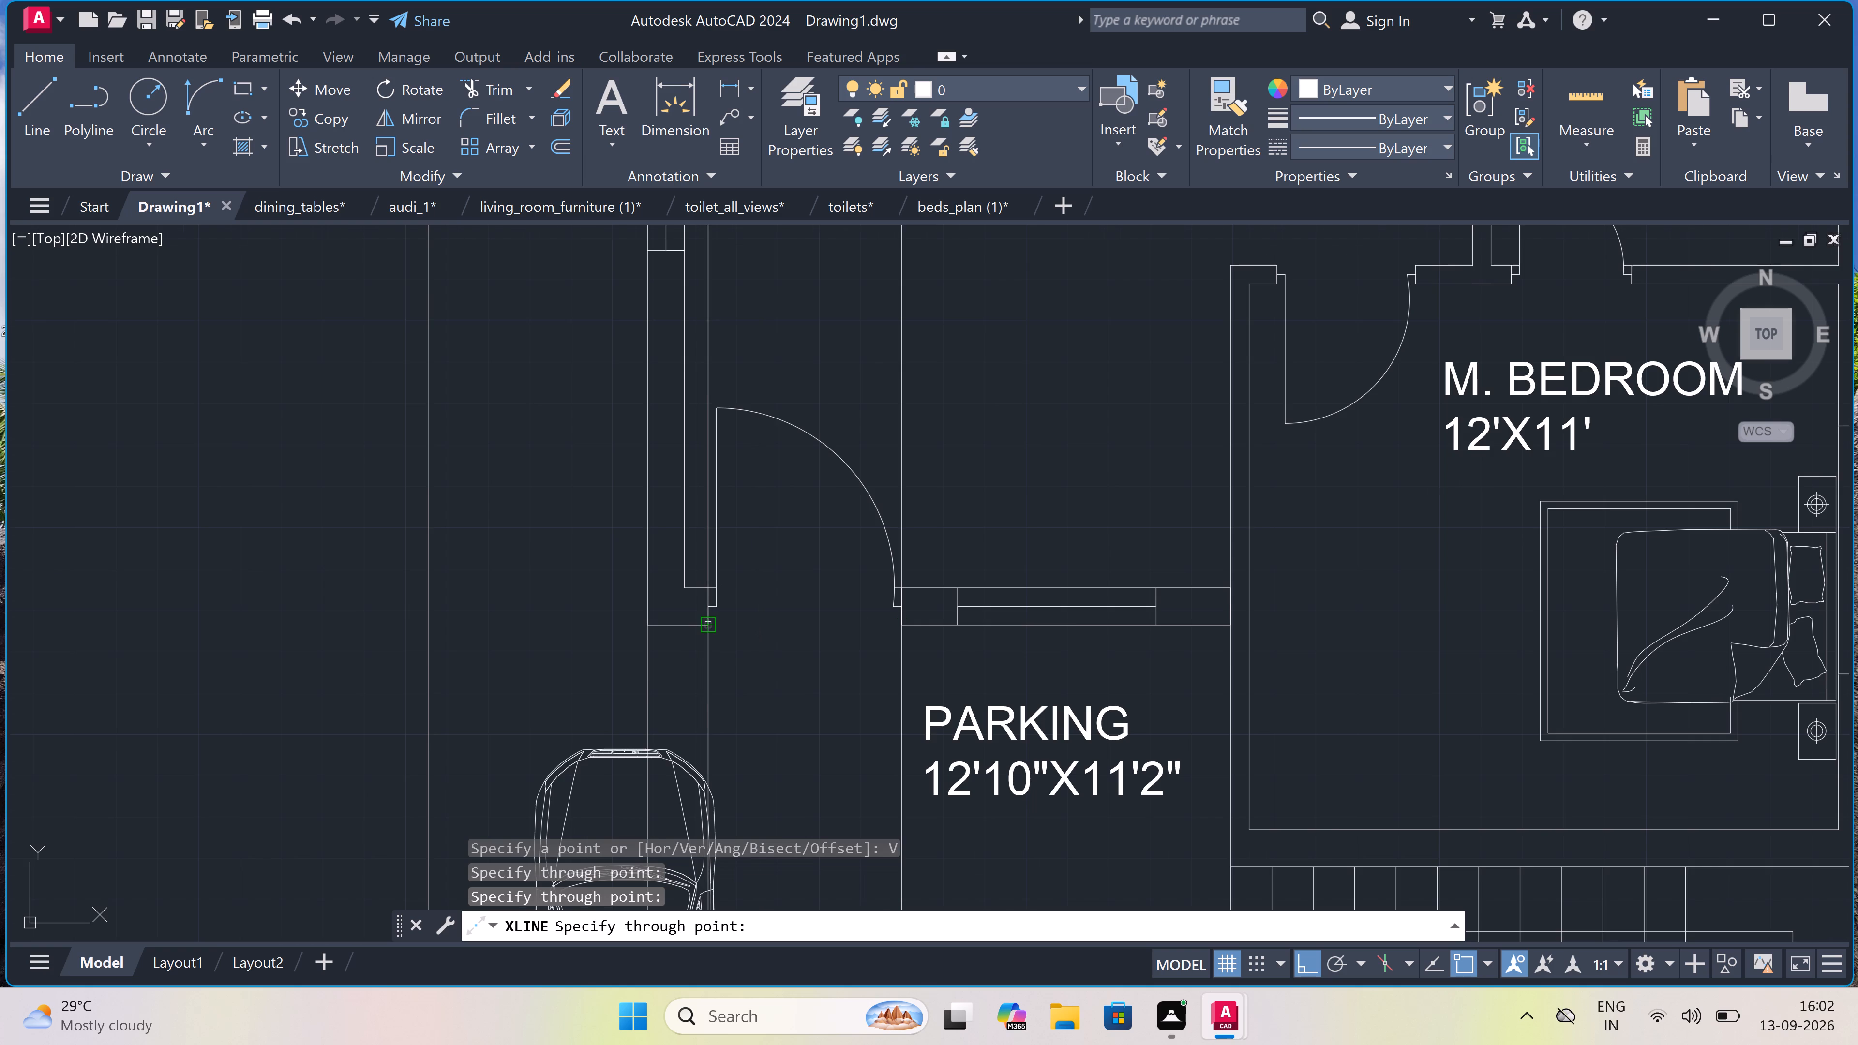
scroll(844, 599, "up", 3)
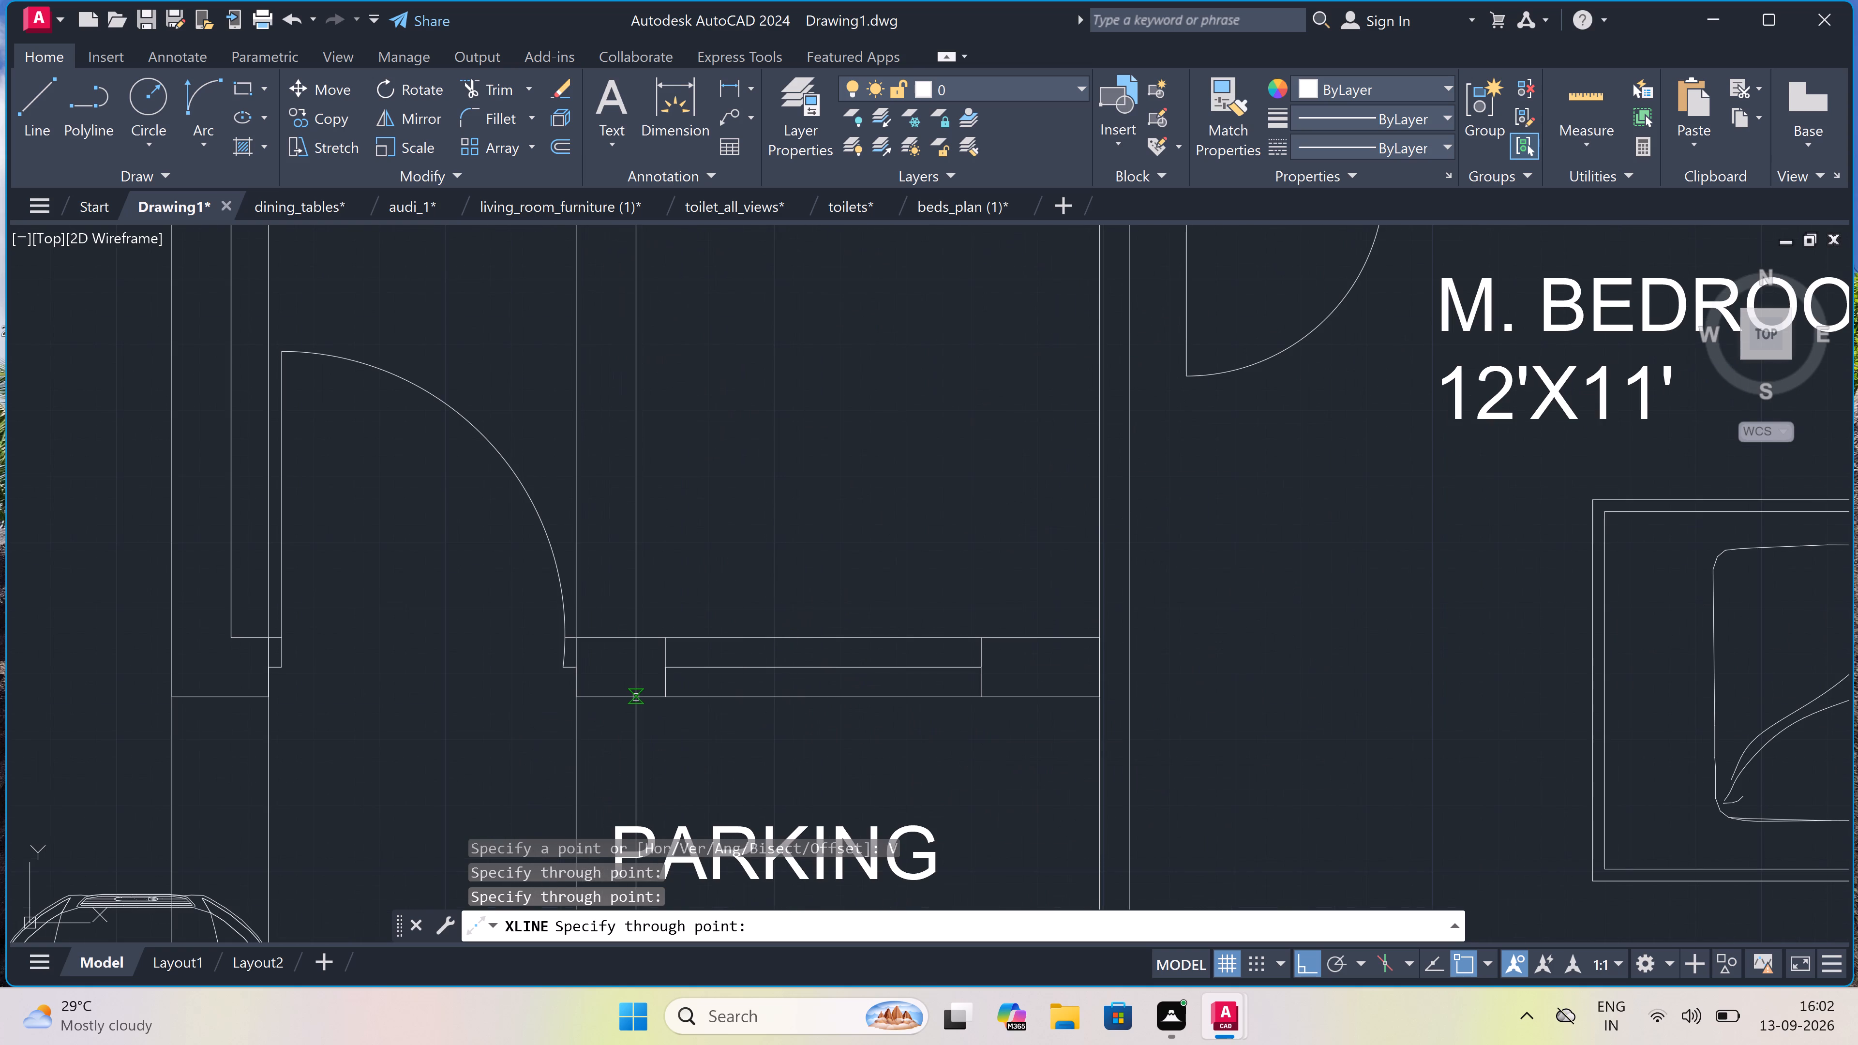
left_click(662, 703)
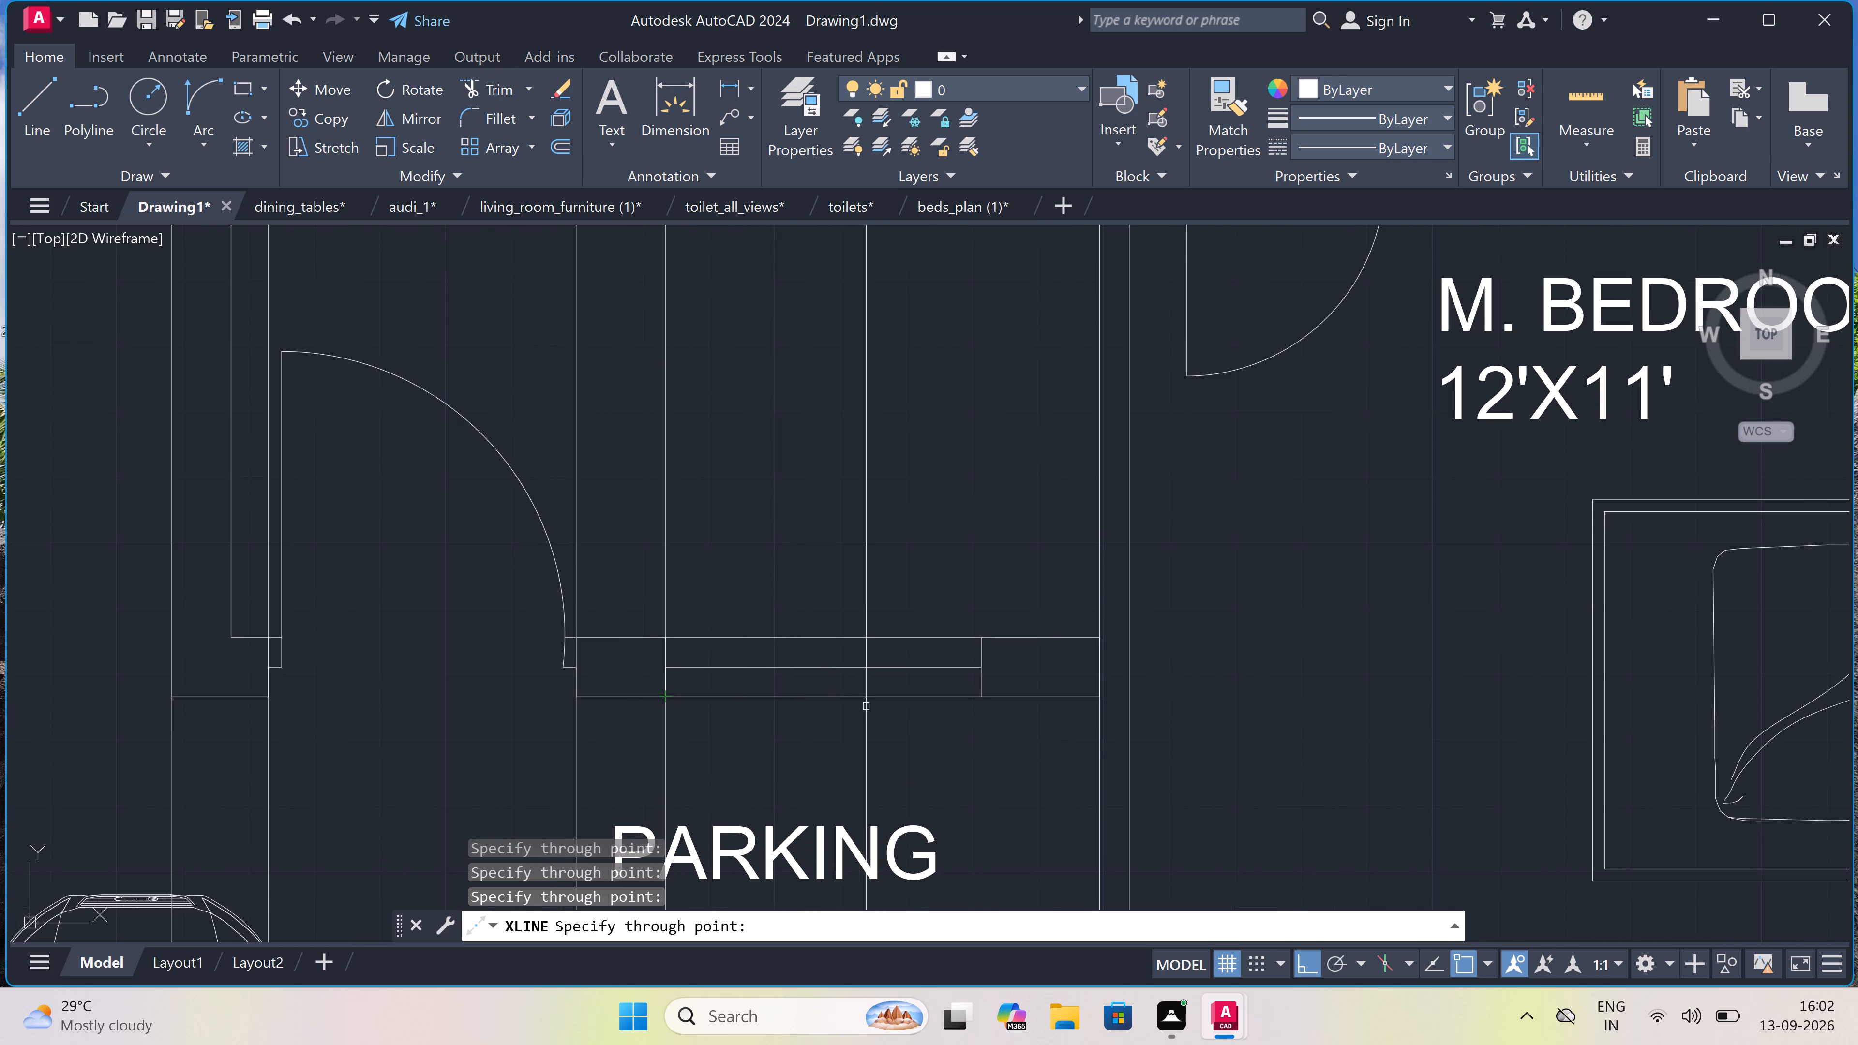
left_click(978, 688)
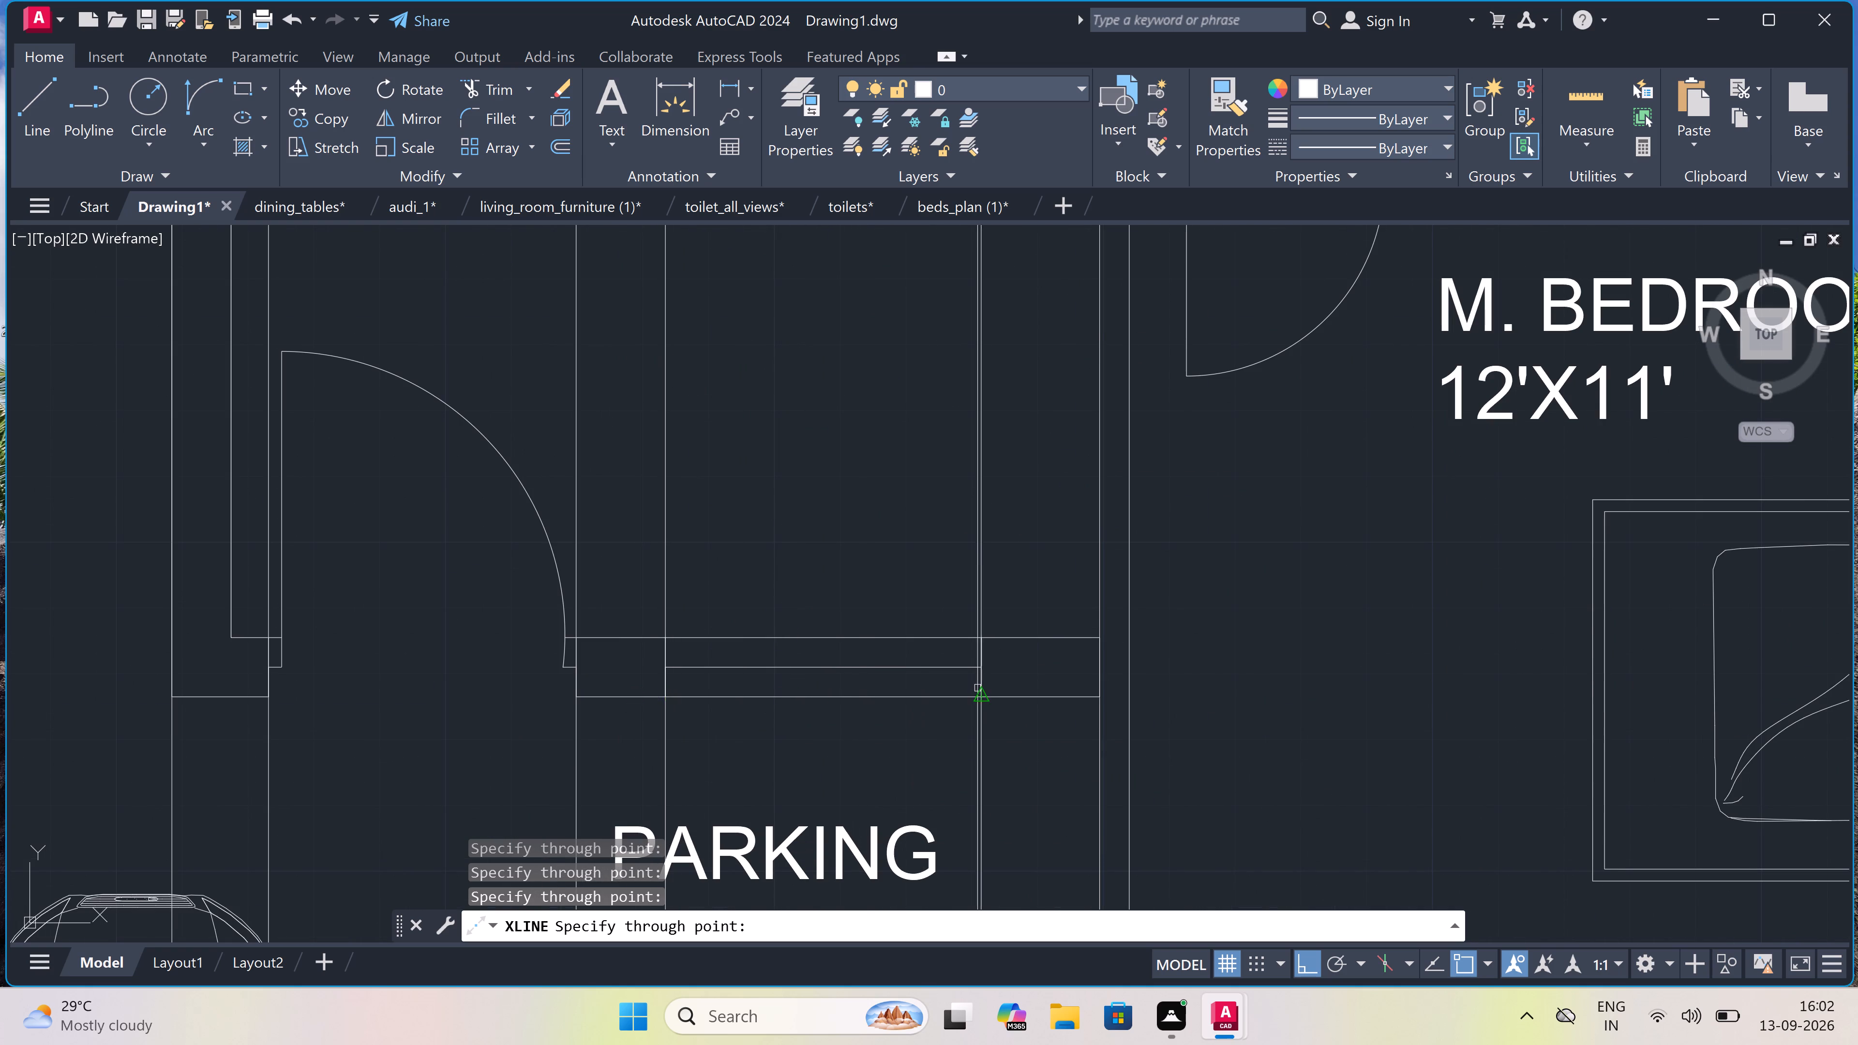
Add vertical construction lines through the staircase's bottom-left corner and the M. BEDROOM's outer bottom-right wall corner.
scroll(977, 688, "down", 4)
scroll(1006, 770, "down", 4)
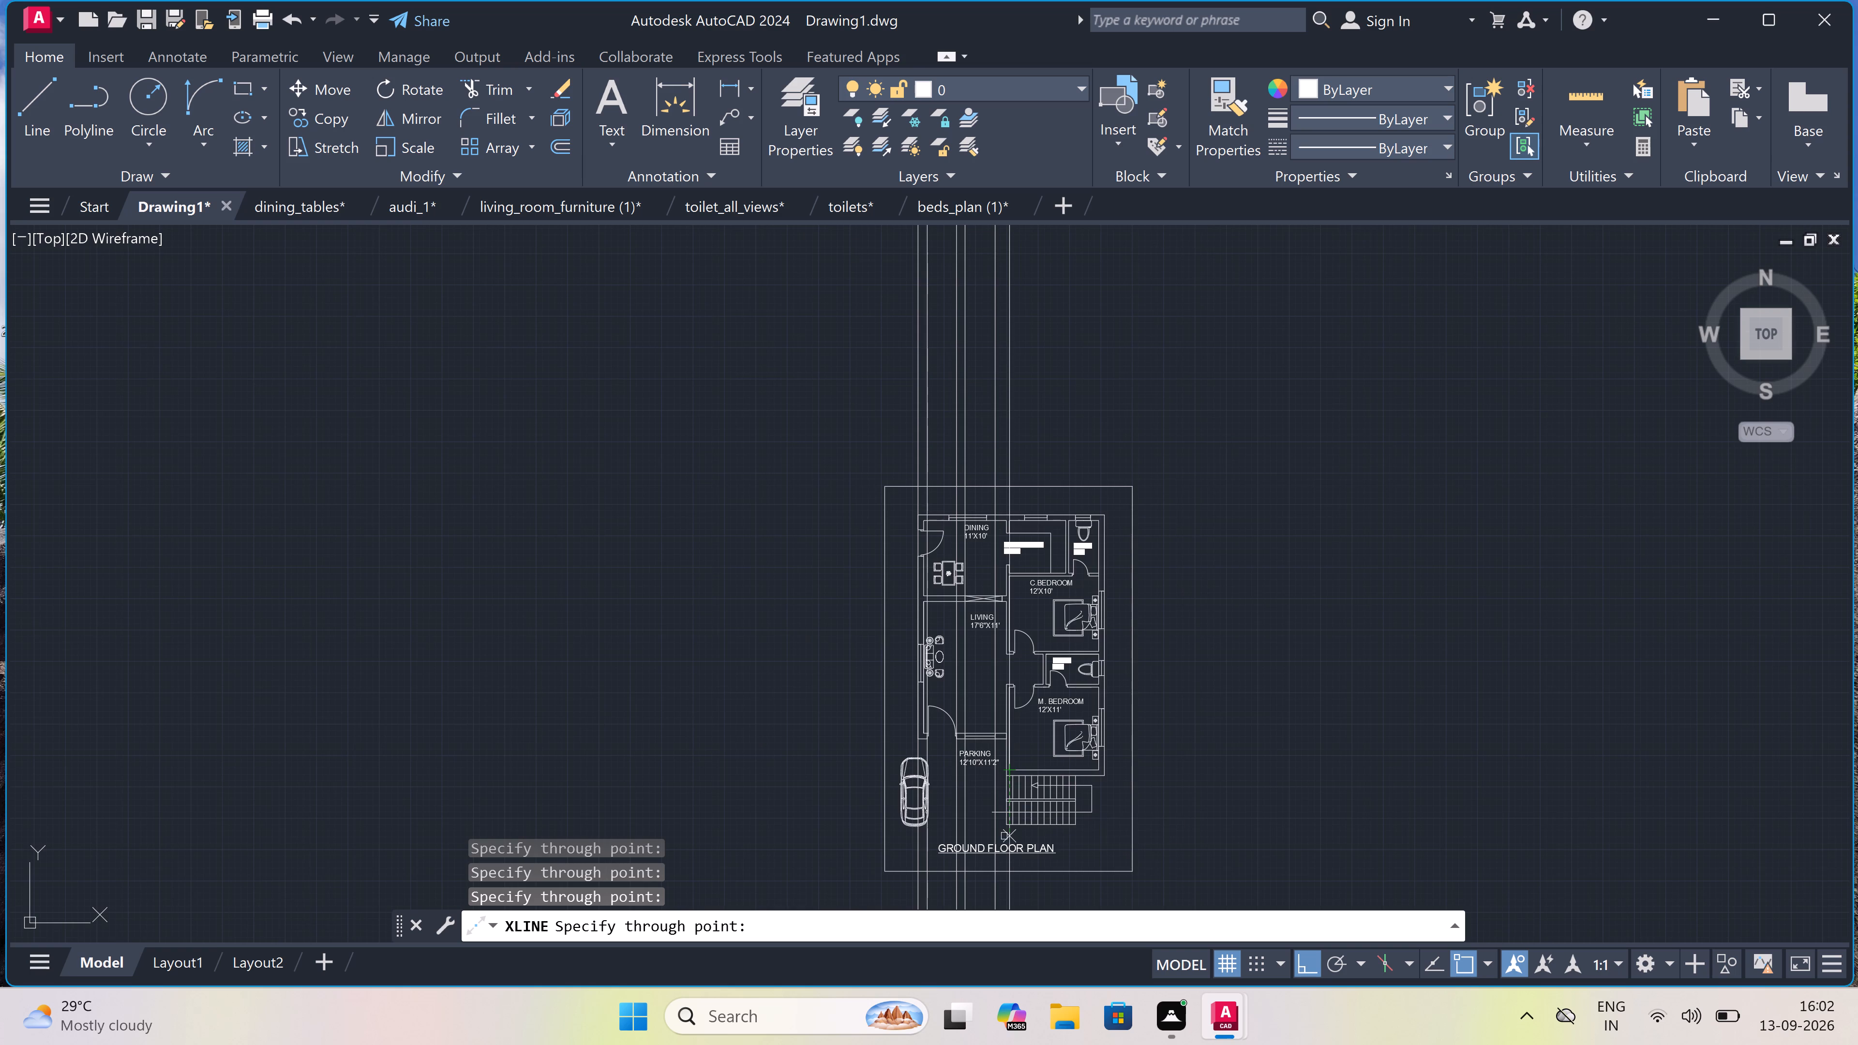
scroll(1004, 851, "up", 4)
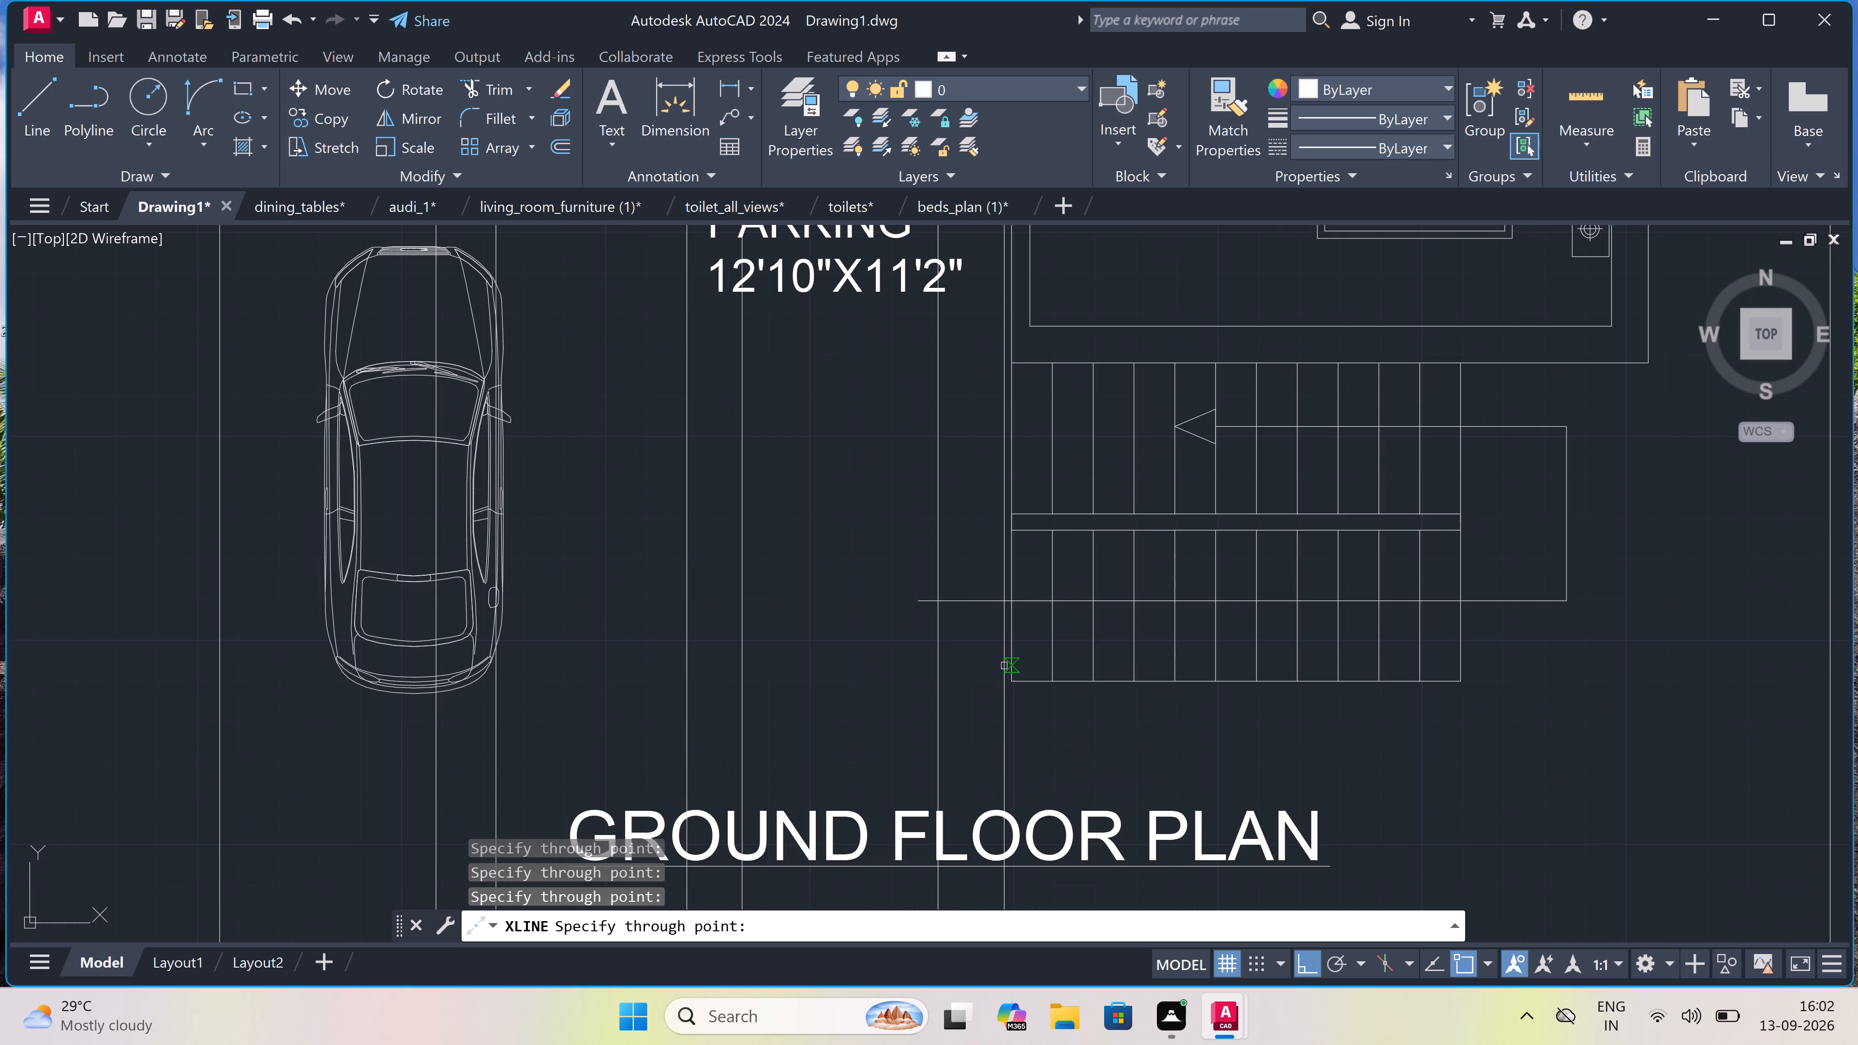
left_click(1010, 680)
scroll(1008, 682, "down", 5)
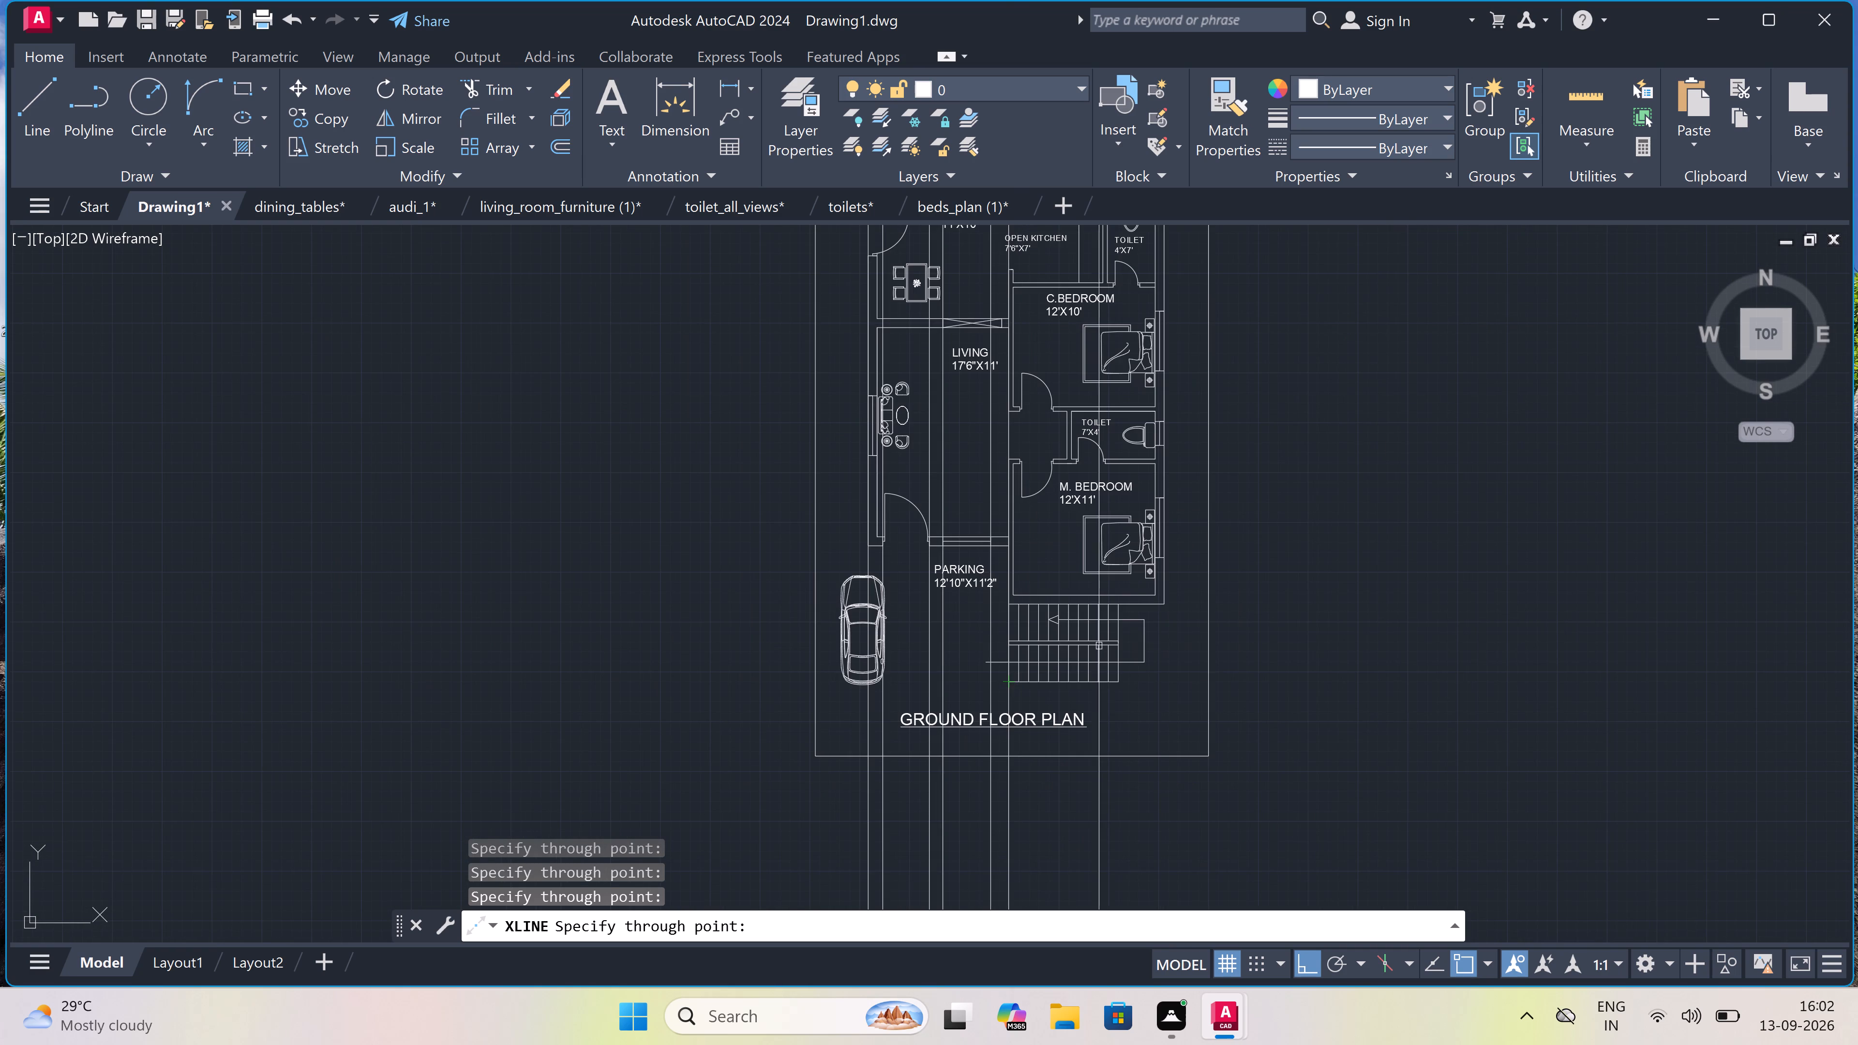
scroll(1188, 552, "up", 4)
scroll(1123, 701, "down", 3)
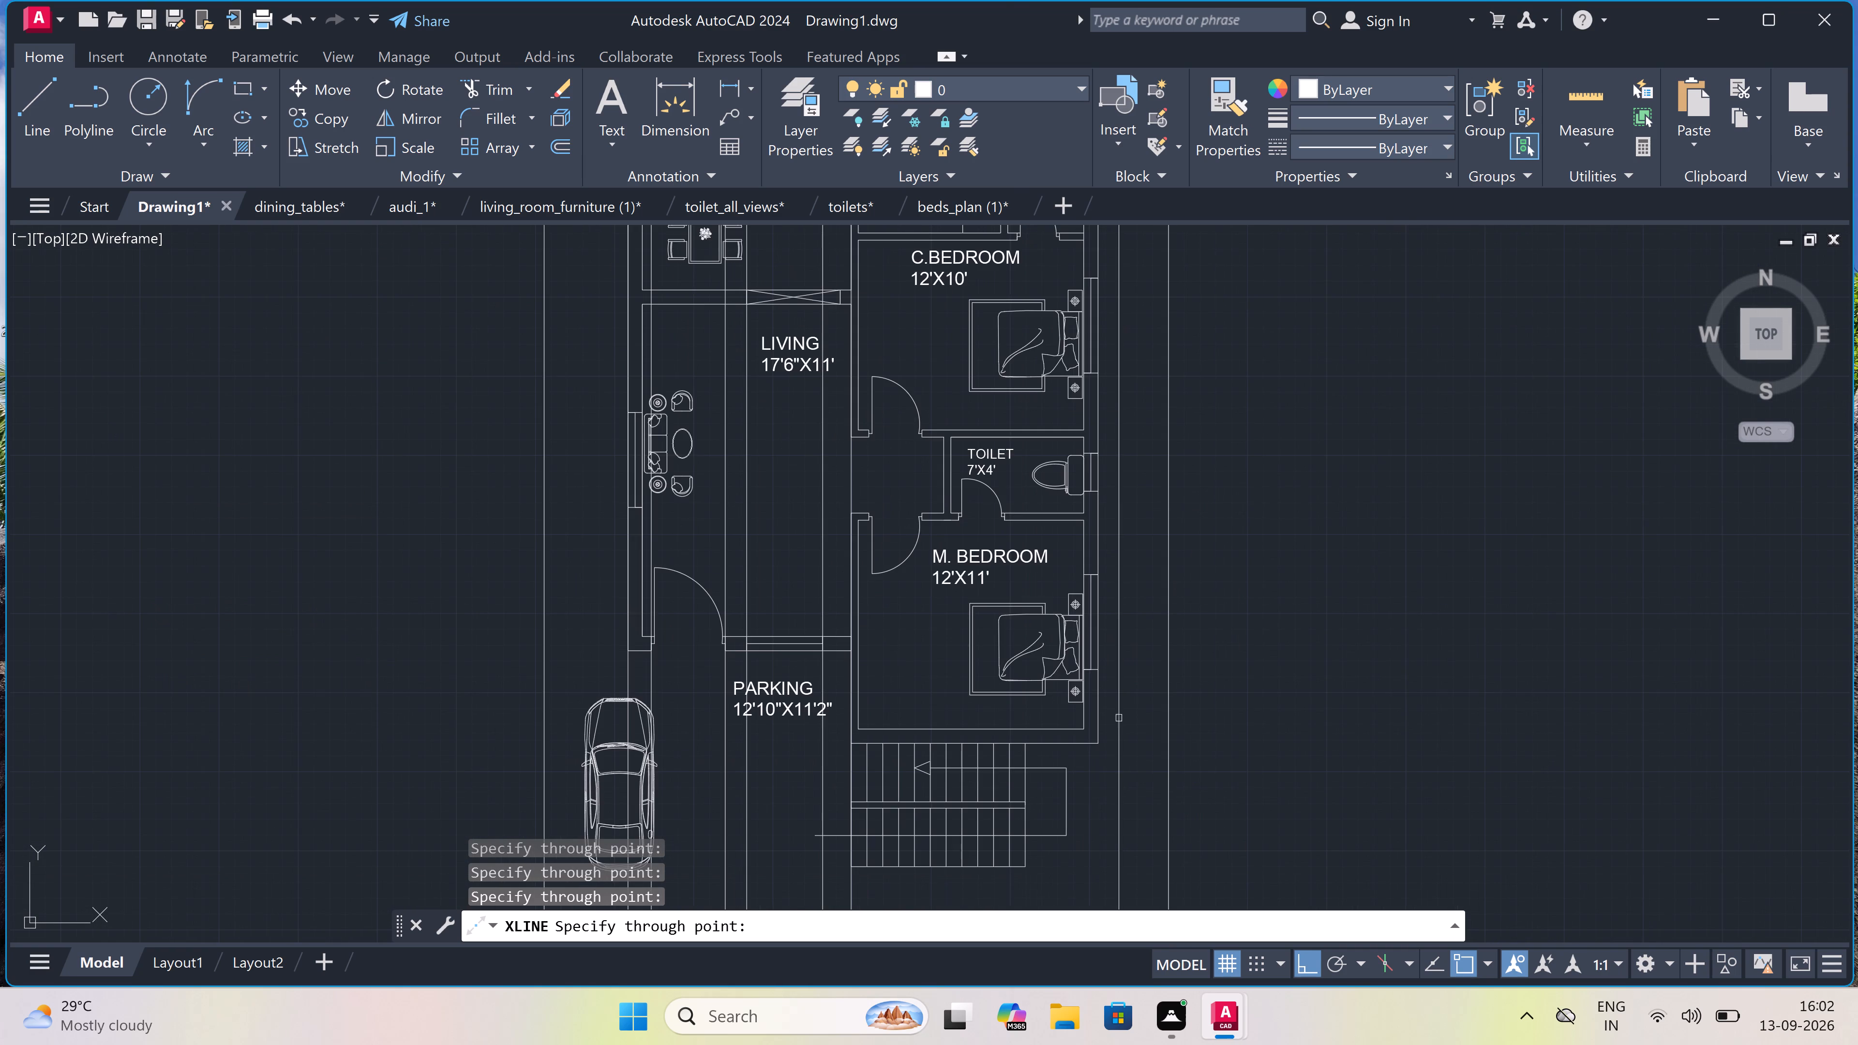
scroll(1101, 764, "up", 2)
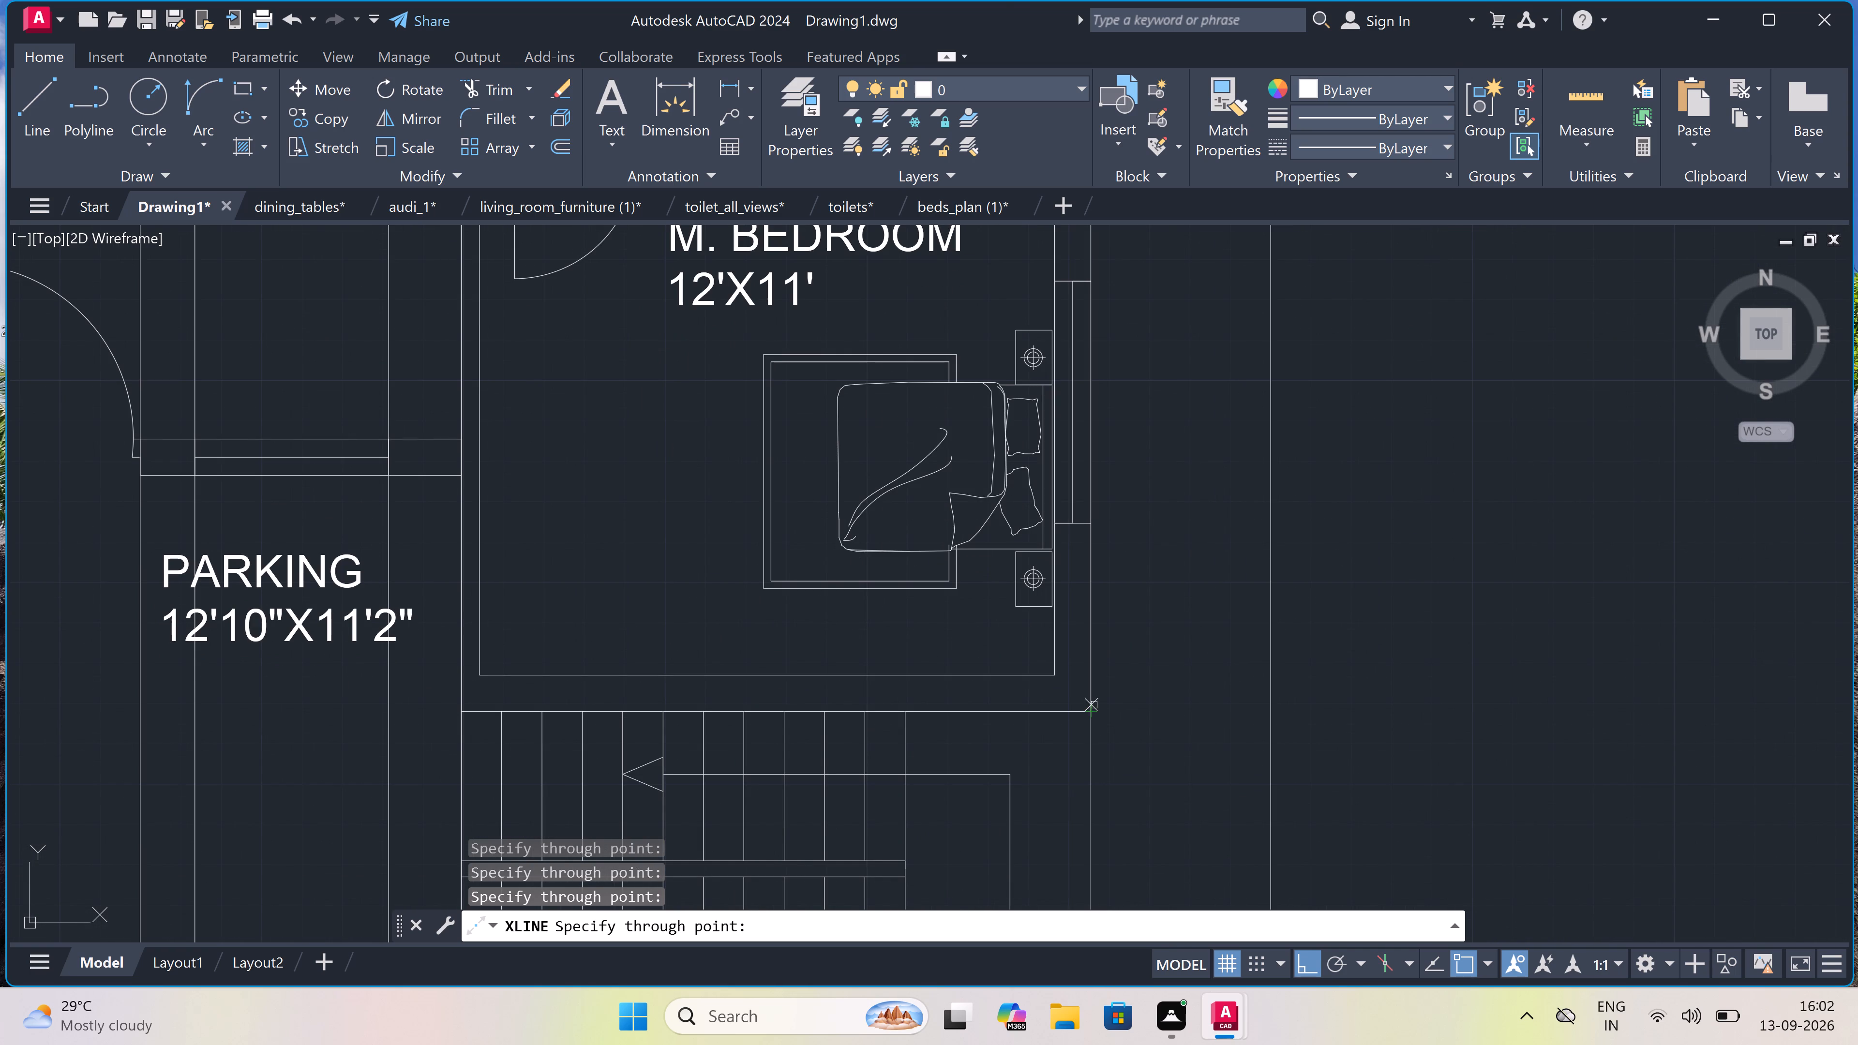
left_click(1094, 708)
scroll(1094, 702, "down", 4)
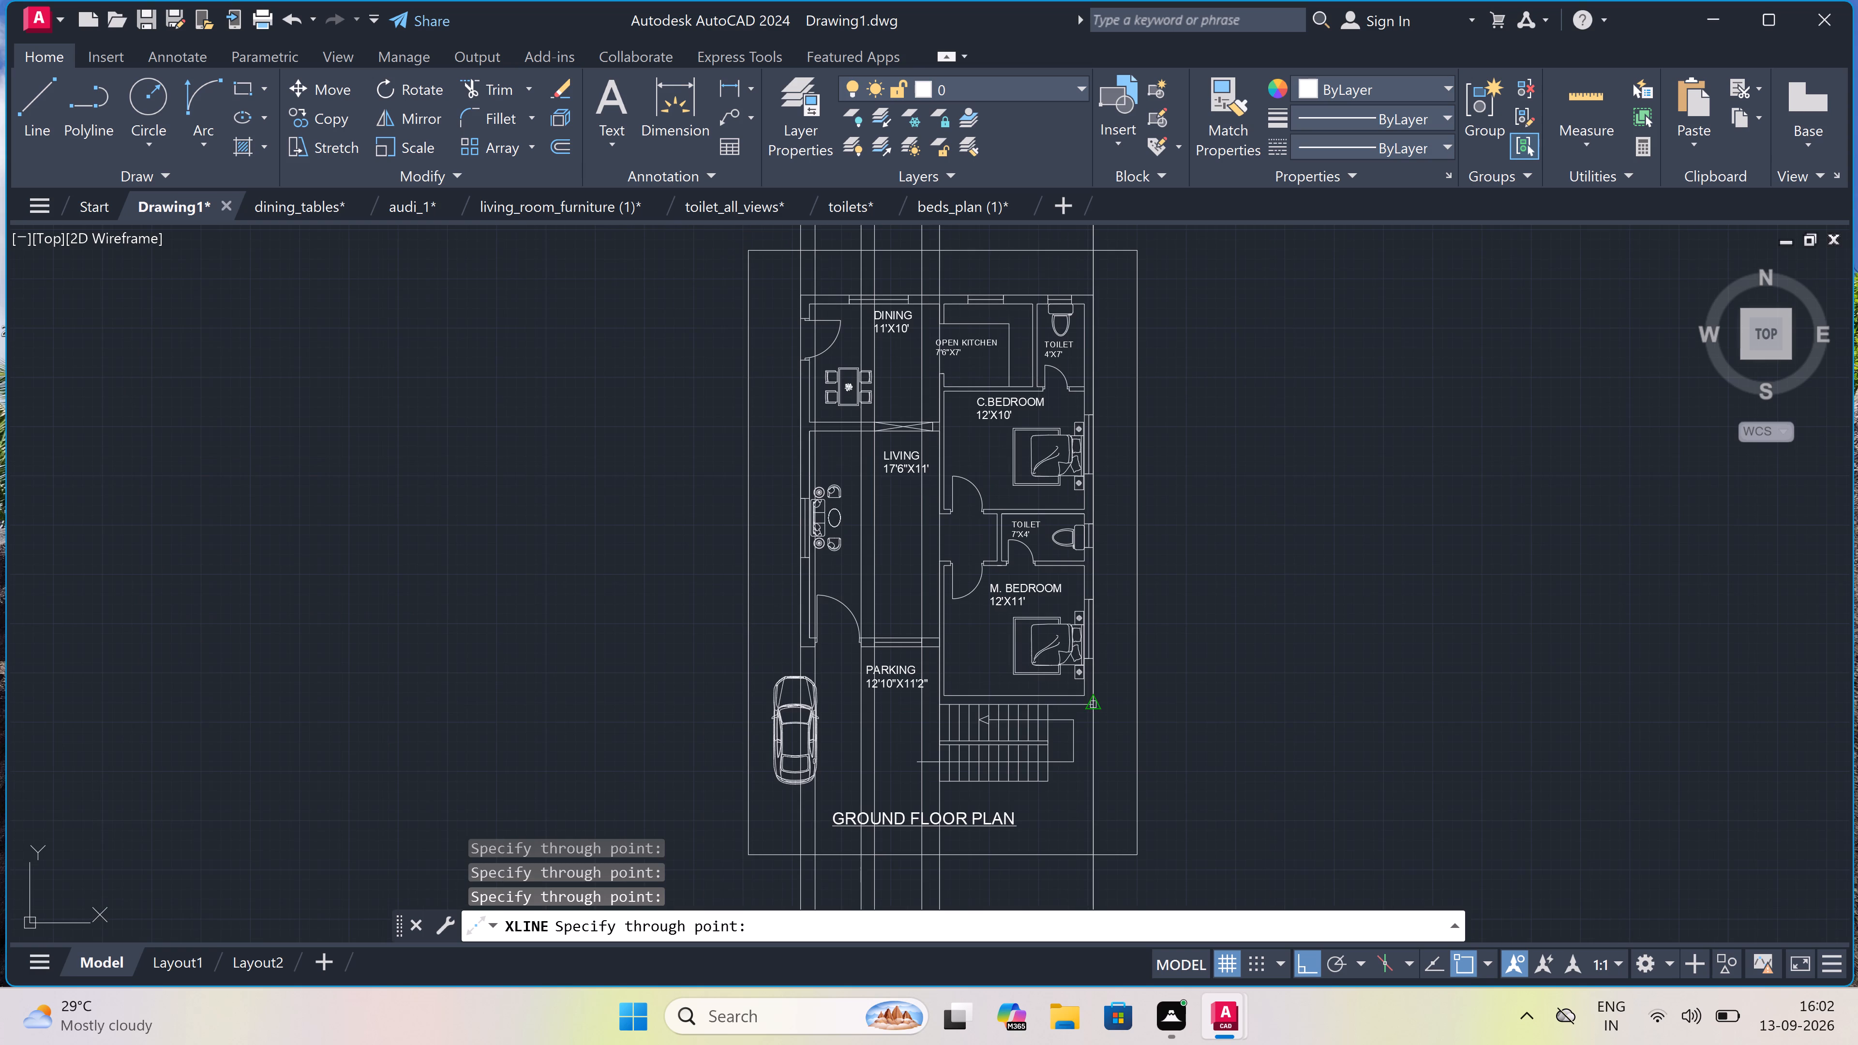
key("Escape")
Draw a horizontal construction line crossing the vertical ones just above the floor plan's border.
scroll(1089, 695, "down", 4)
scroll(1070, 516, "down", 3)
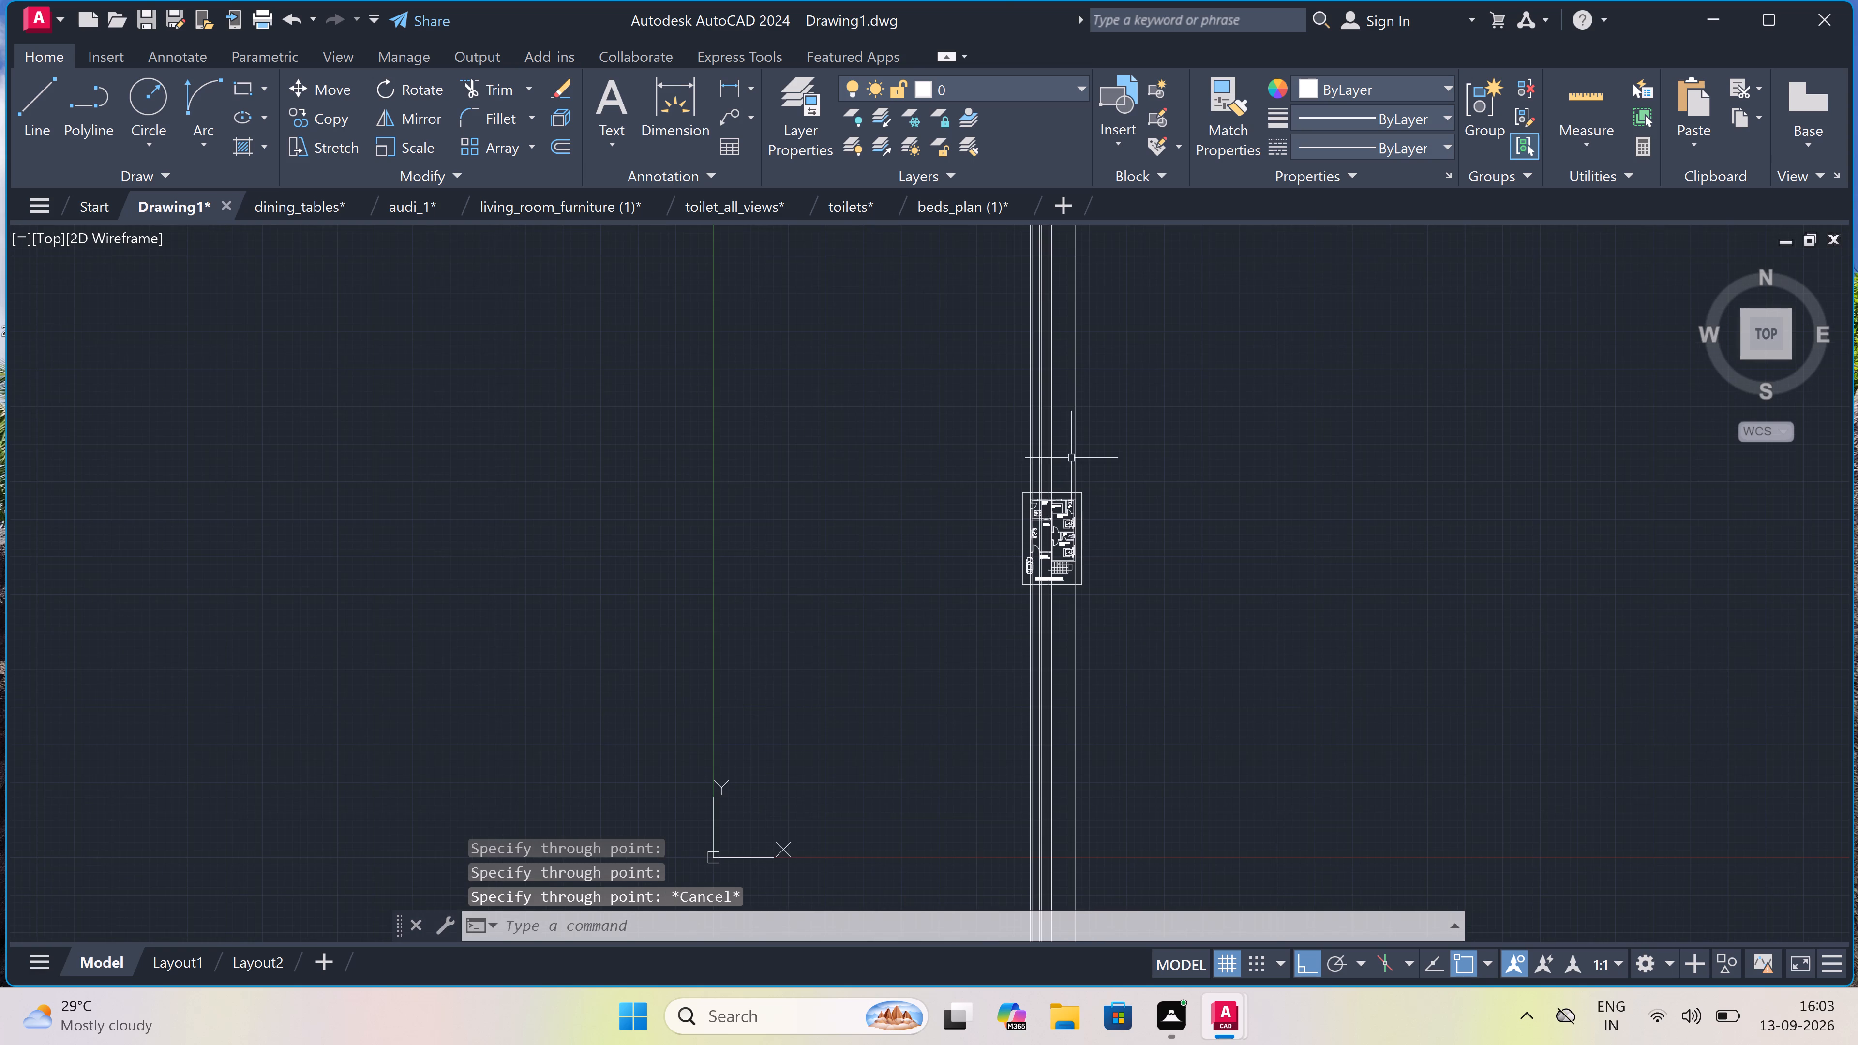
scroll(1066, 426, "up", 3)
scroll(1058, 443, "down", 3)
scroll(1050, 554, "up", 3)
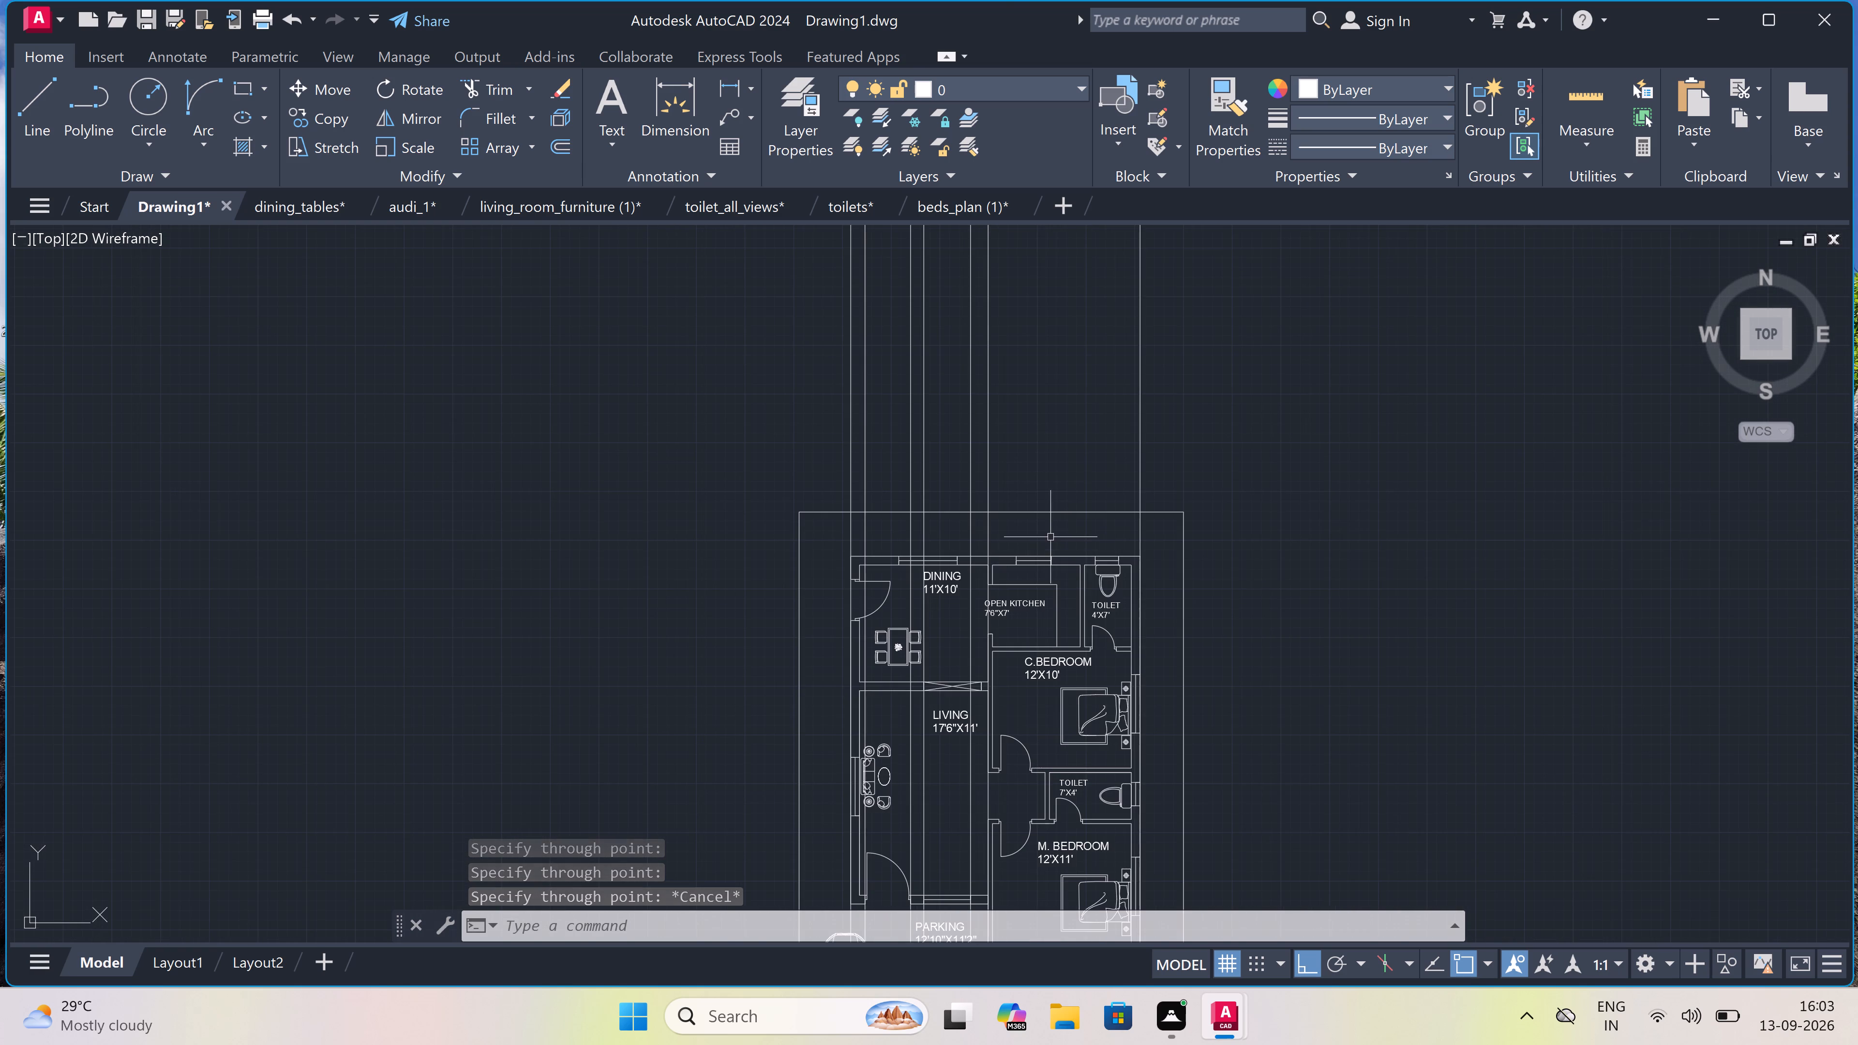
scroll(1050, 533, "down", 3)
scroll(1047, 472, "up", 3)
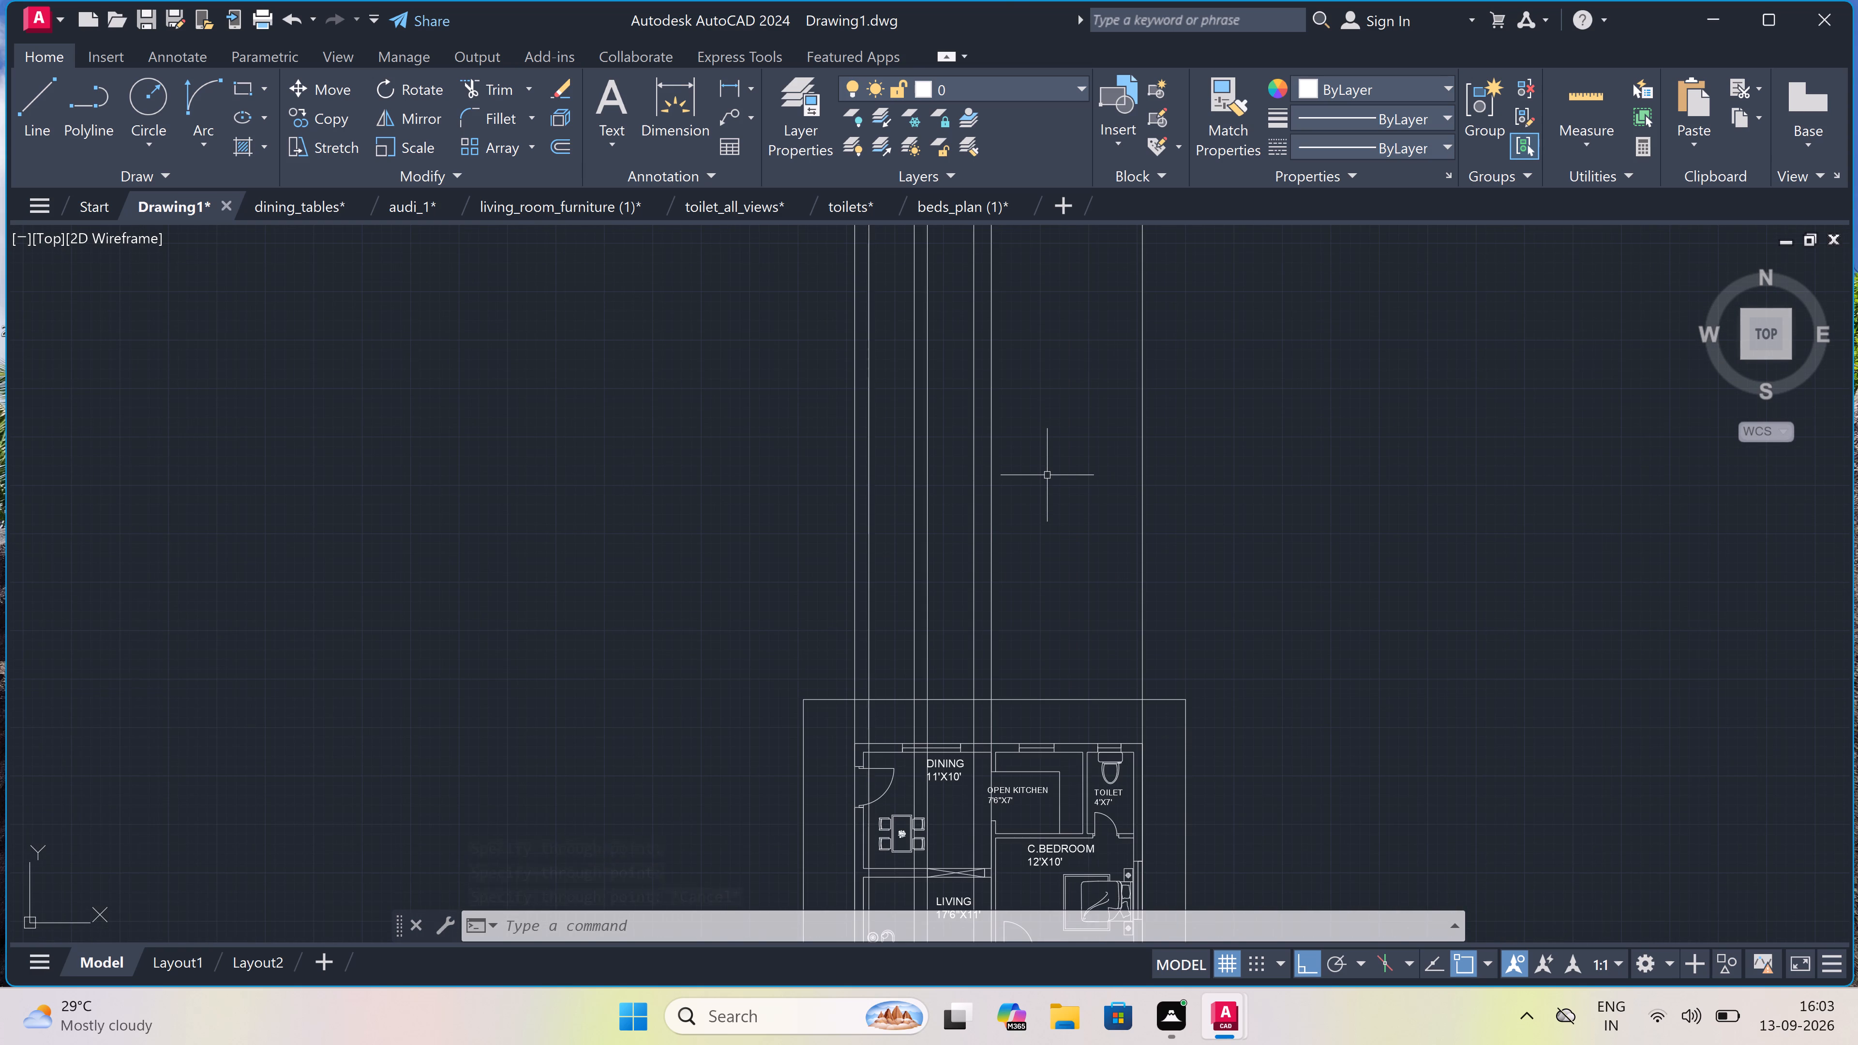
type("XL")
key("space")
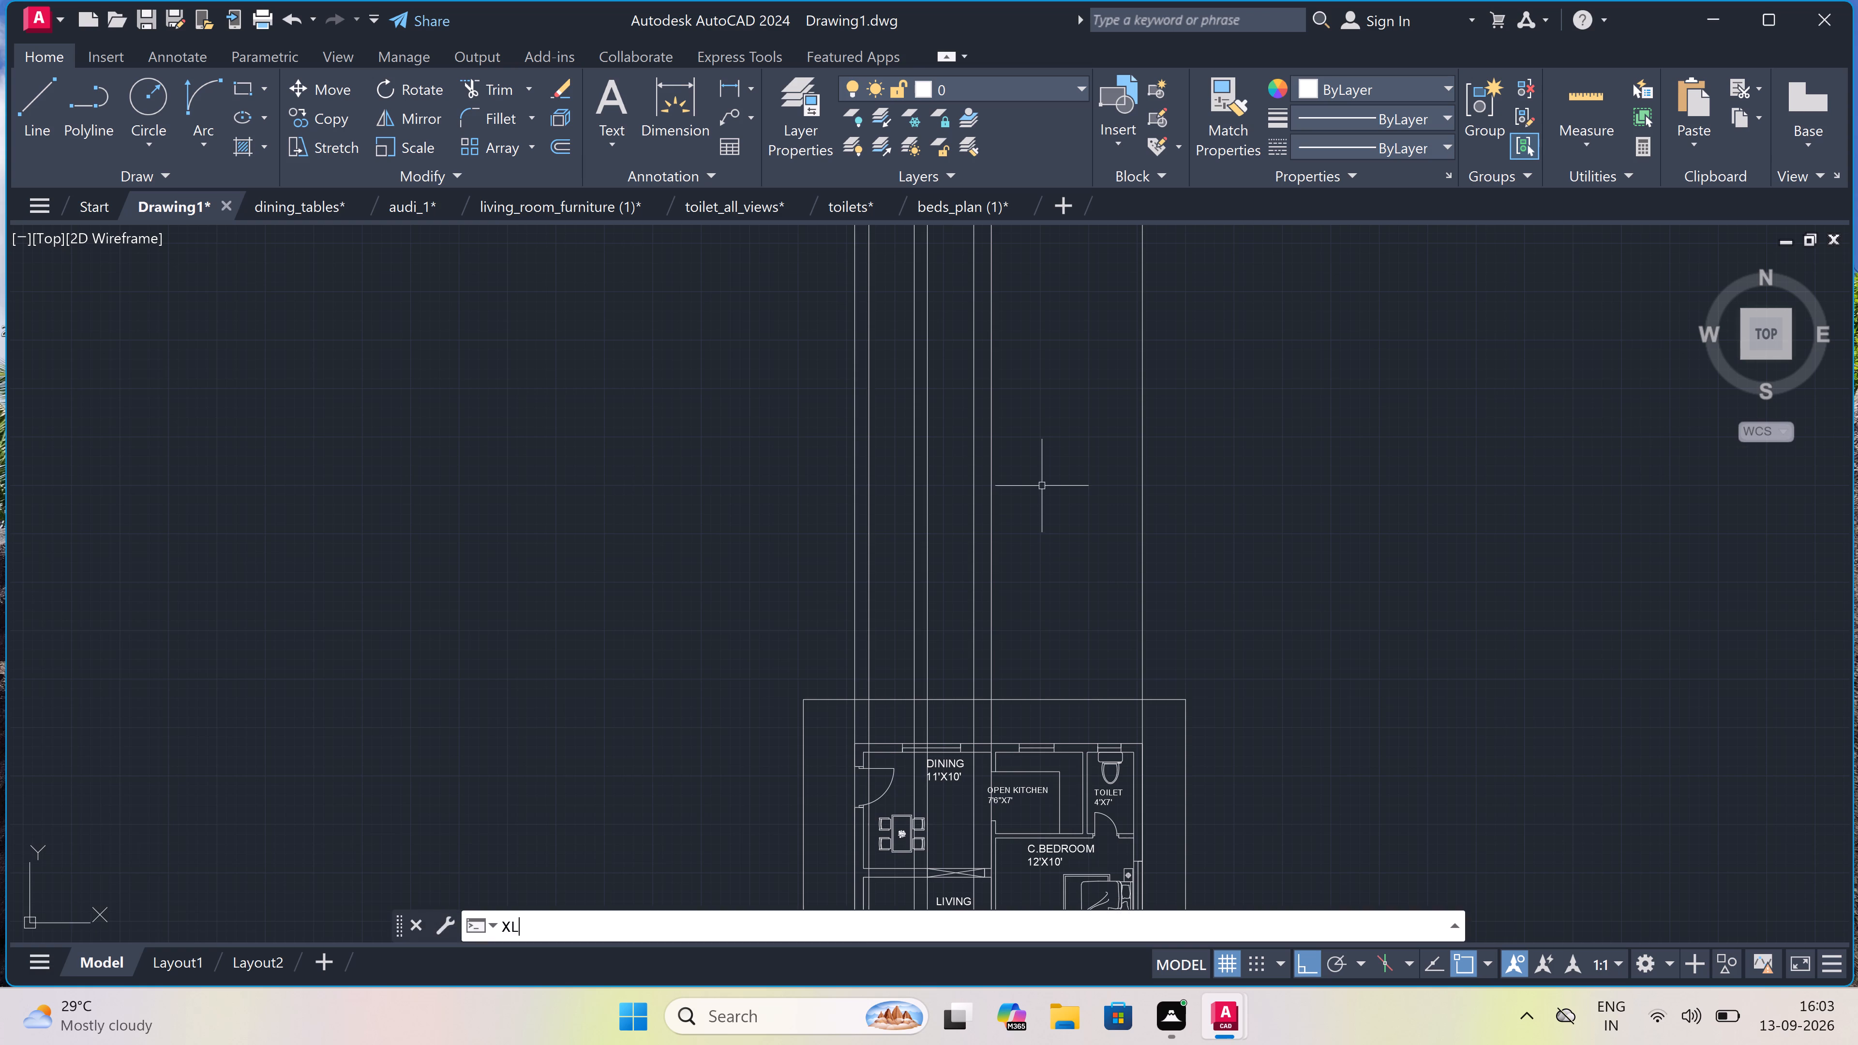
left_click(820, 589)
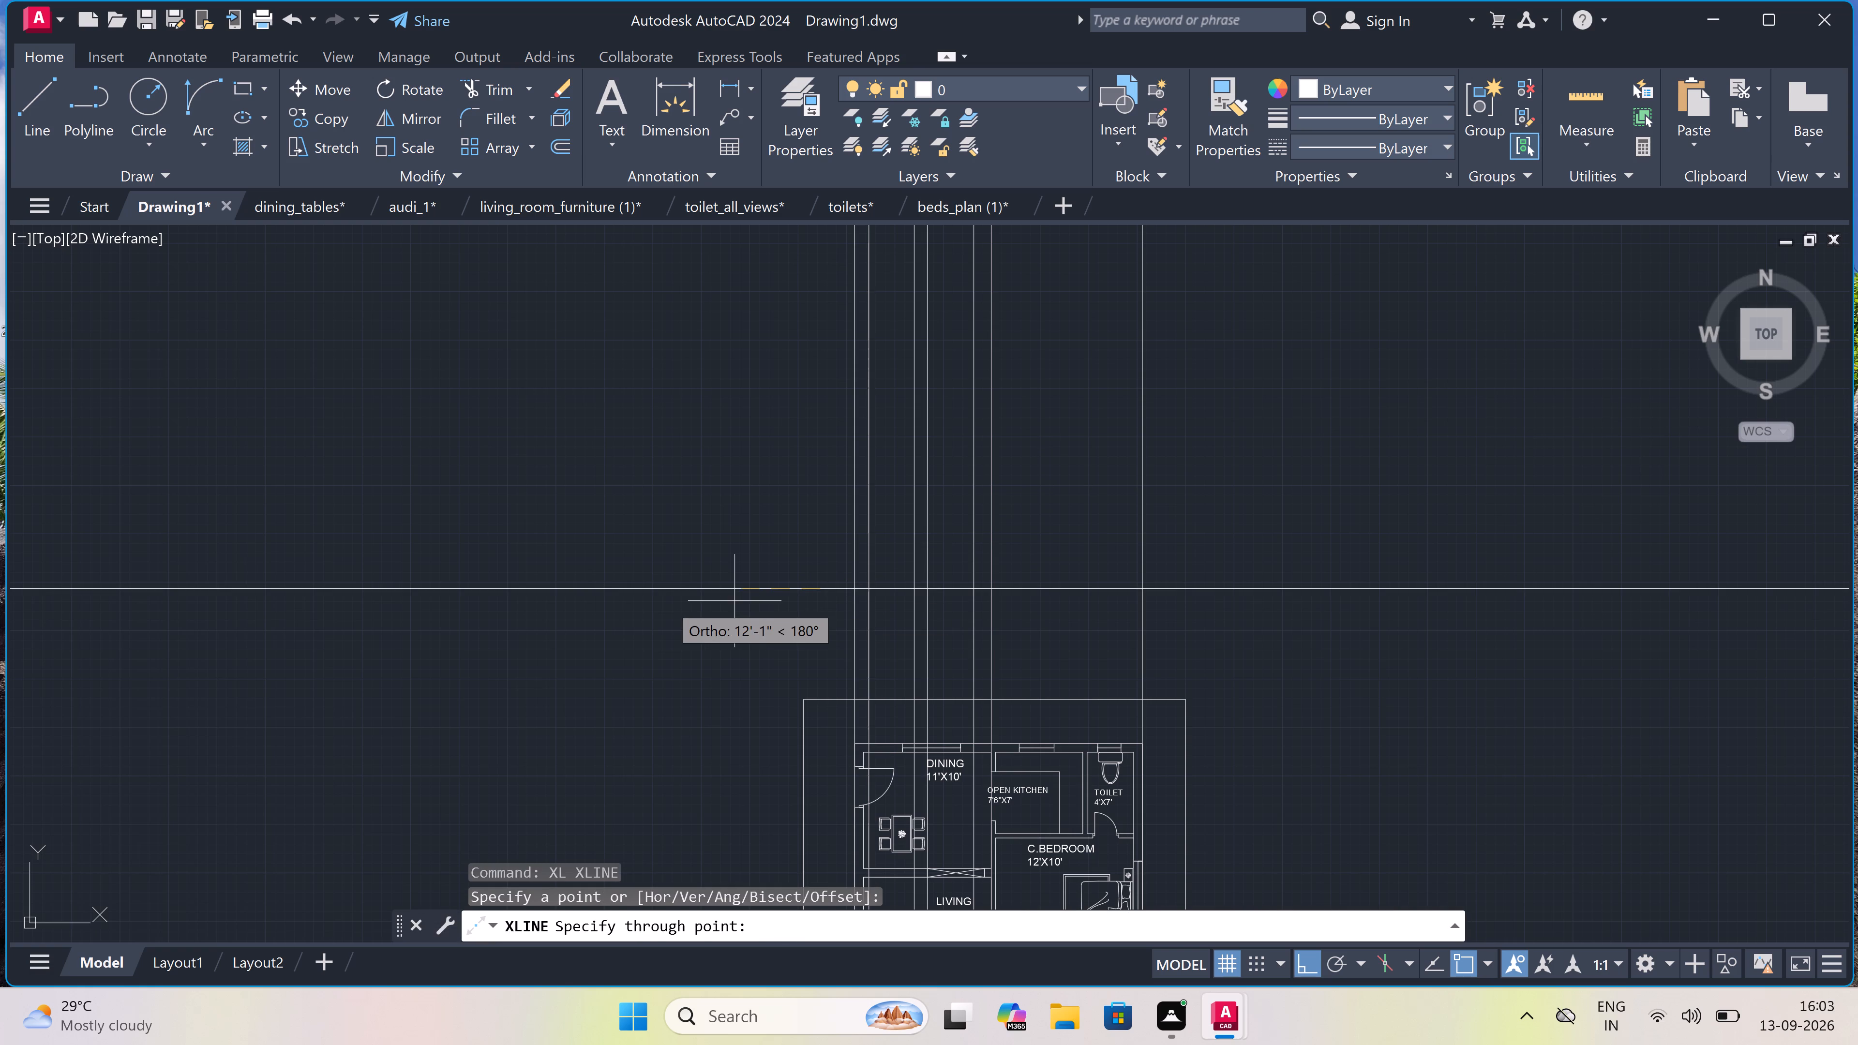
left_click(661, 605)
key("Escape")
Offset the horizontal construction line upward by 1'6".
scroll(1109, 526, "up", 2)
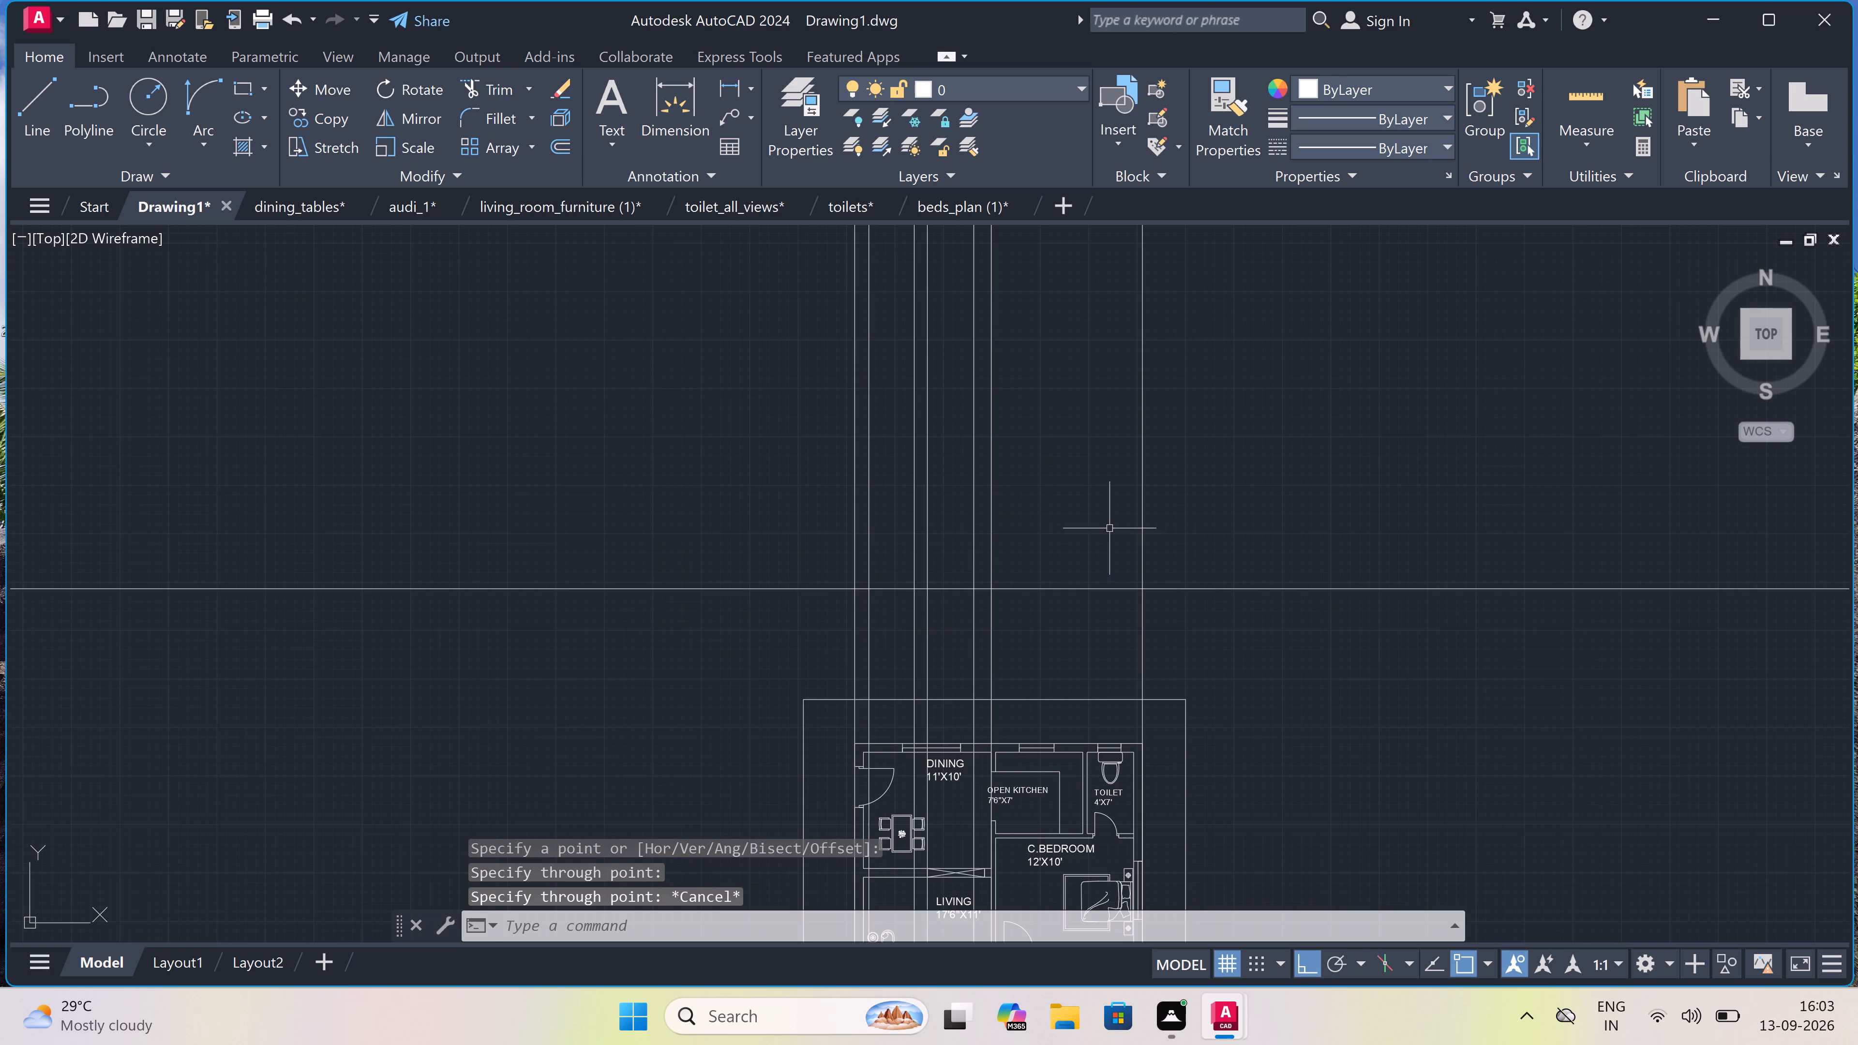
key("o")
key("space")
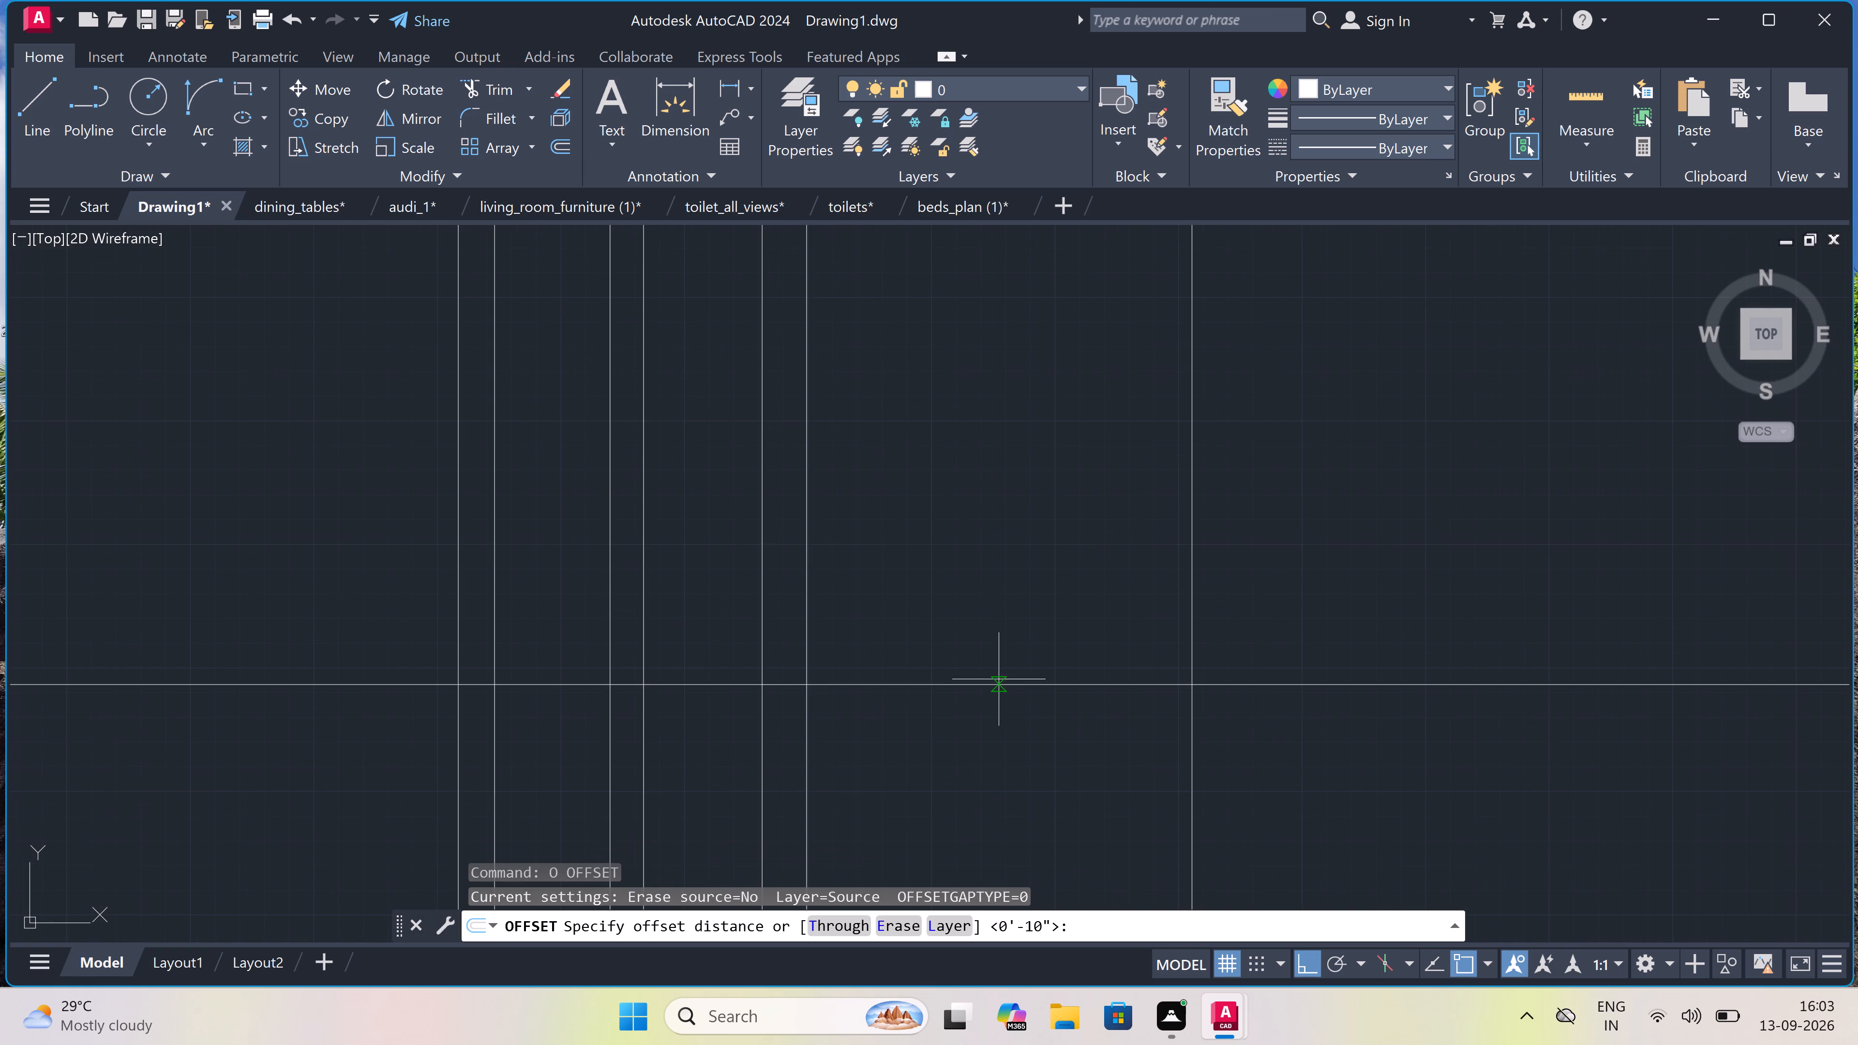
left_click_drag(997, 681, 997, 687)
key("1")
key("apostrophe")
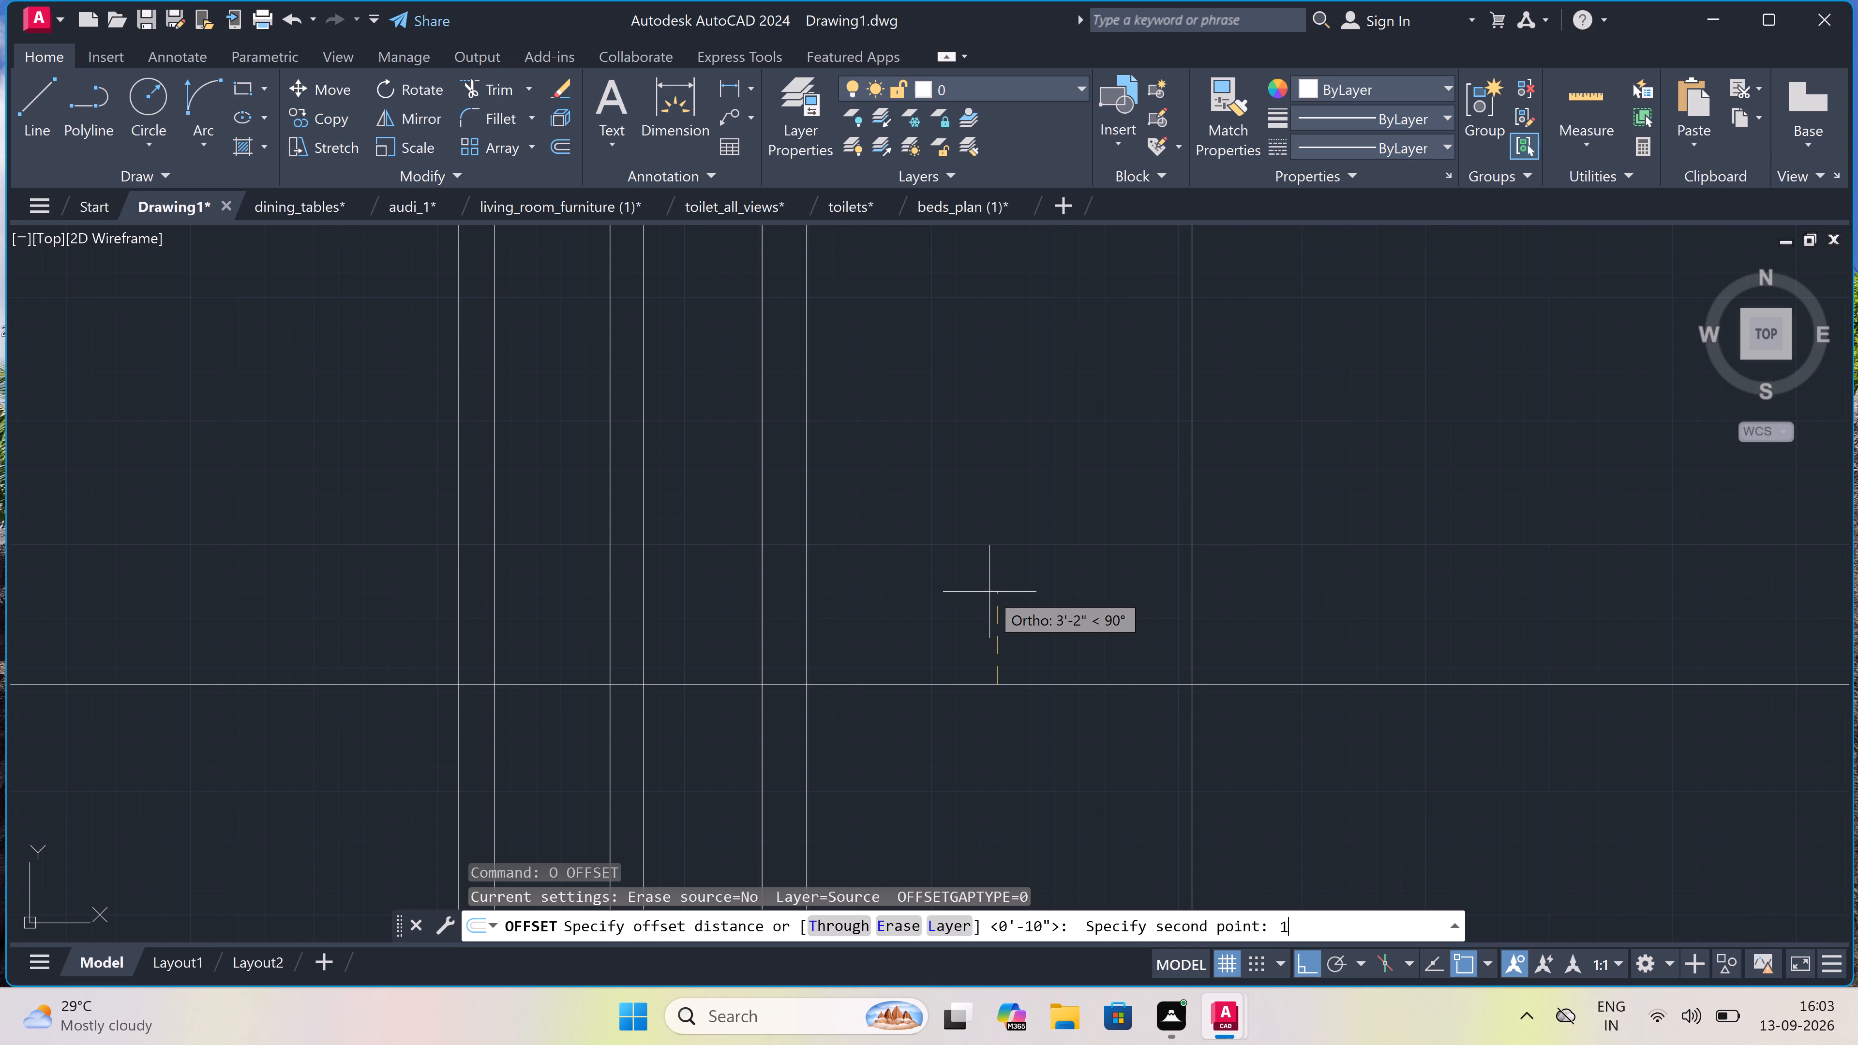
type("6\"")
key("space")
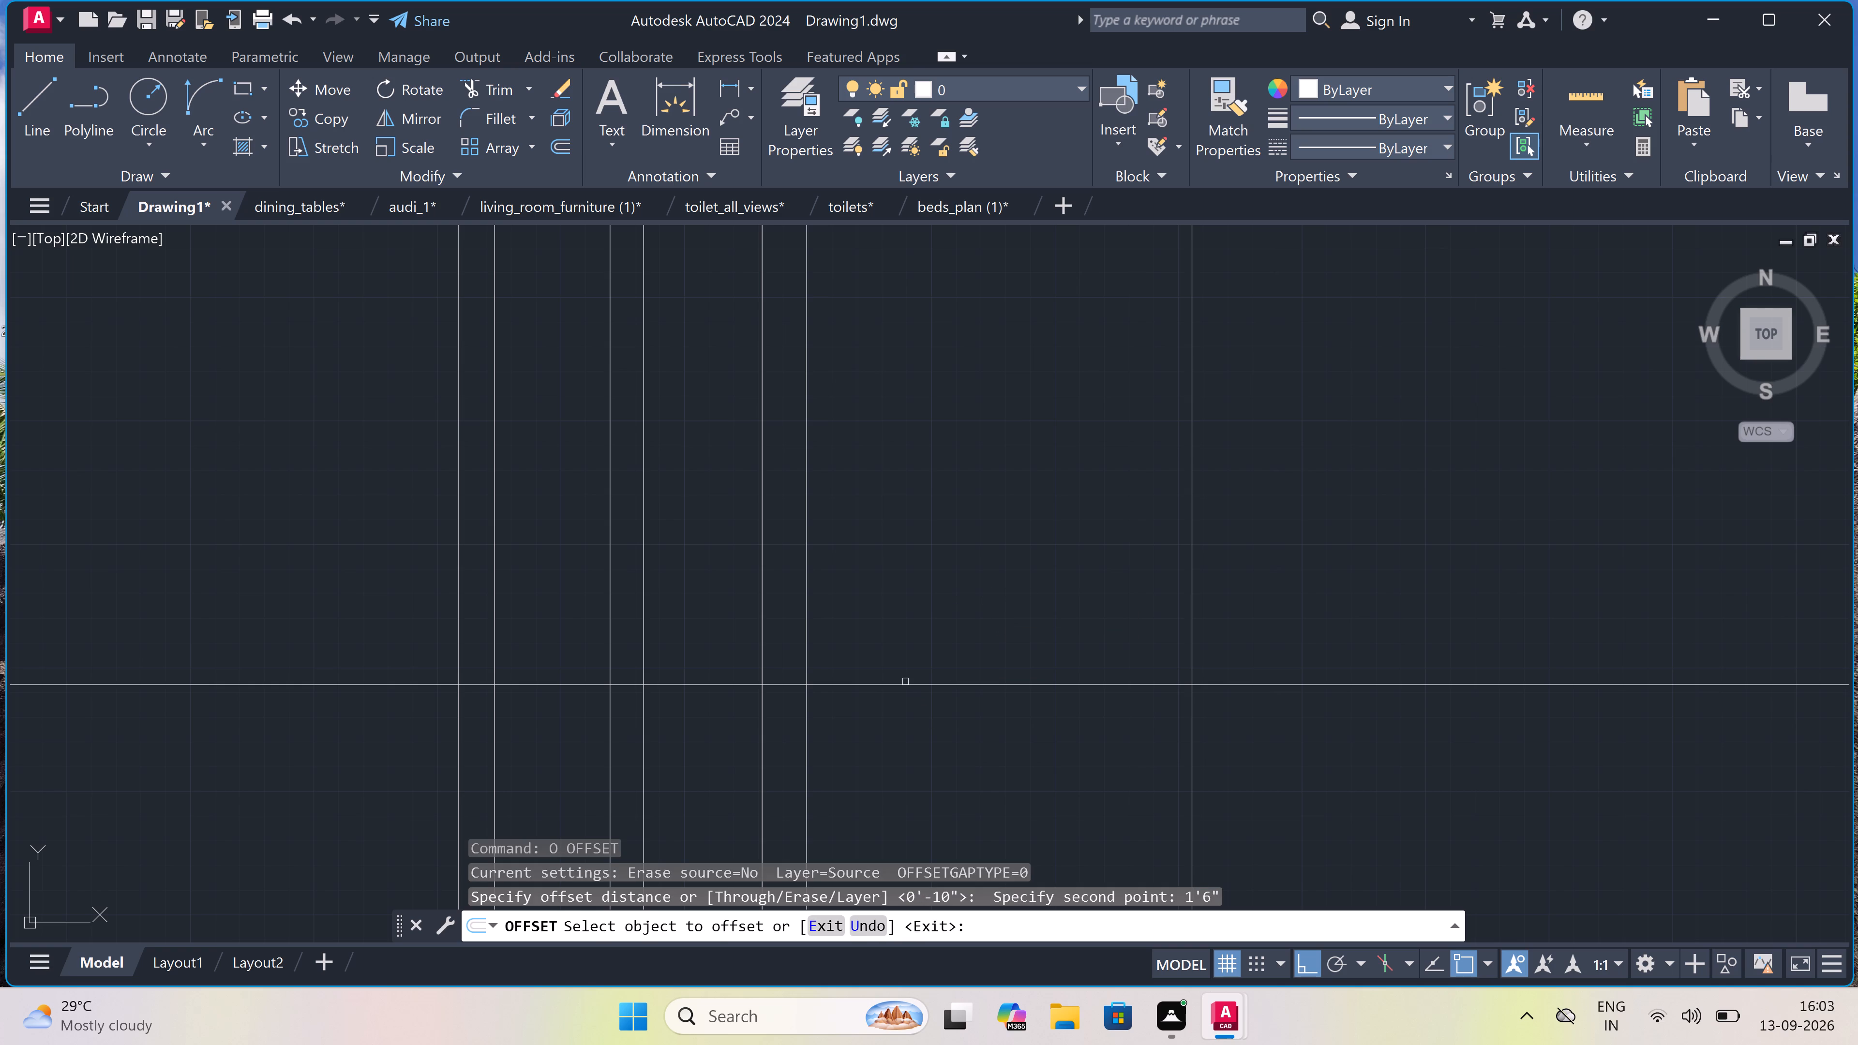
left_click_drag(897, 685, 895, 677)
left_click(882, 629)
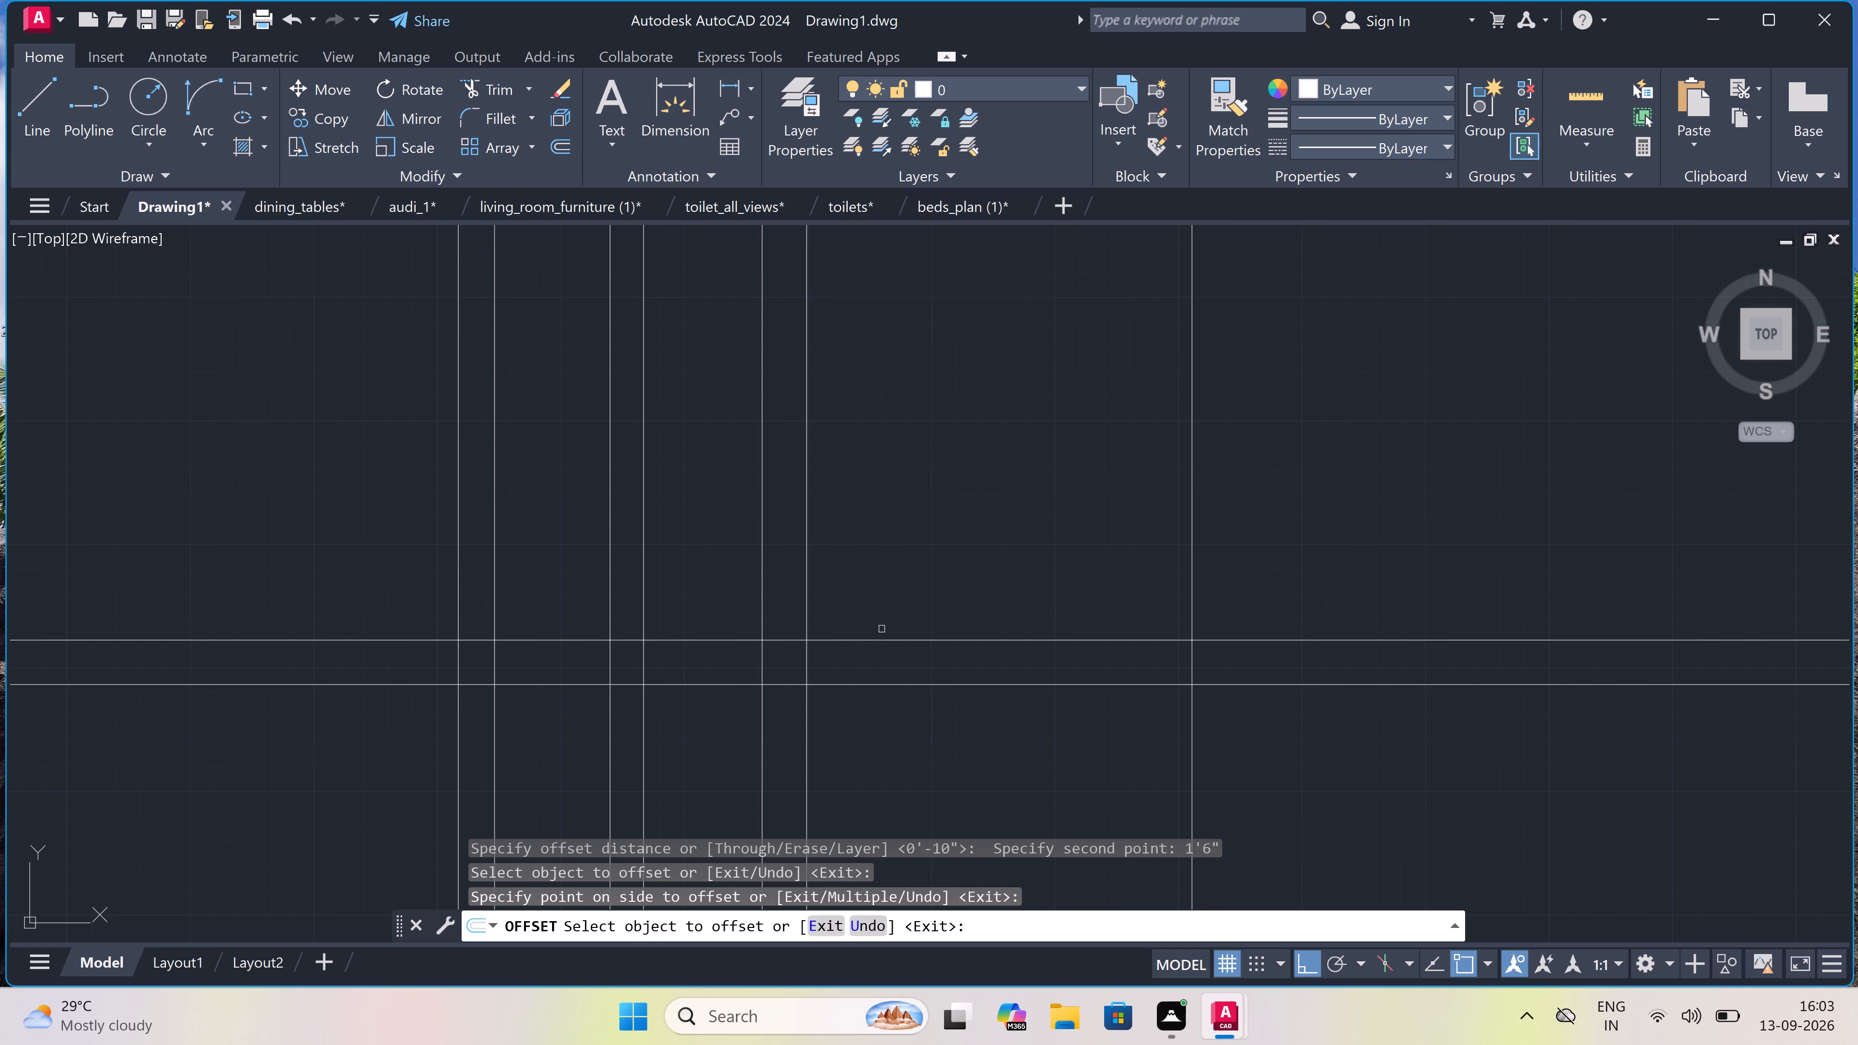
key("Escape")
Offset the upper of the two horizontal construction lines upward by 3'.
key("space")
left_click(877, 640)
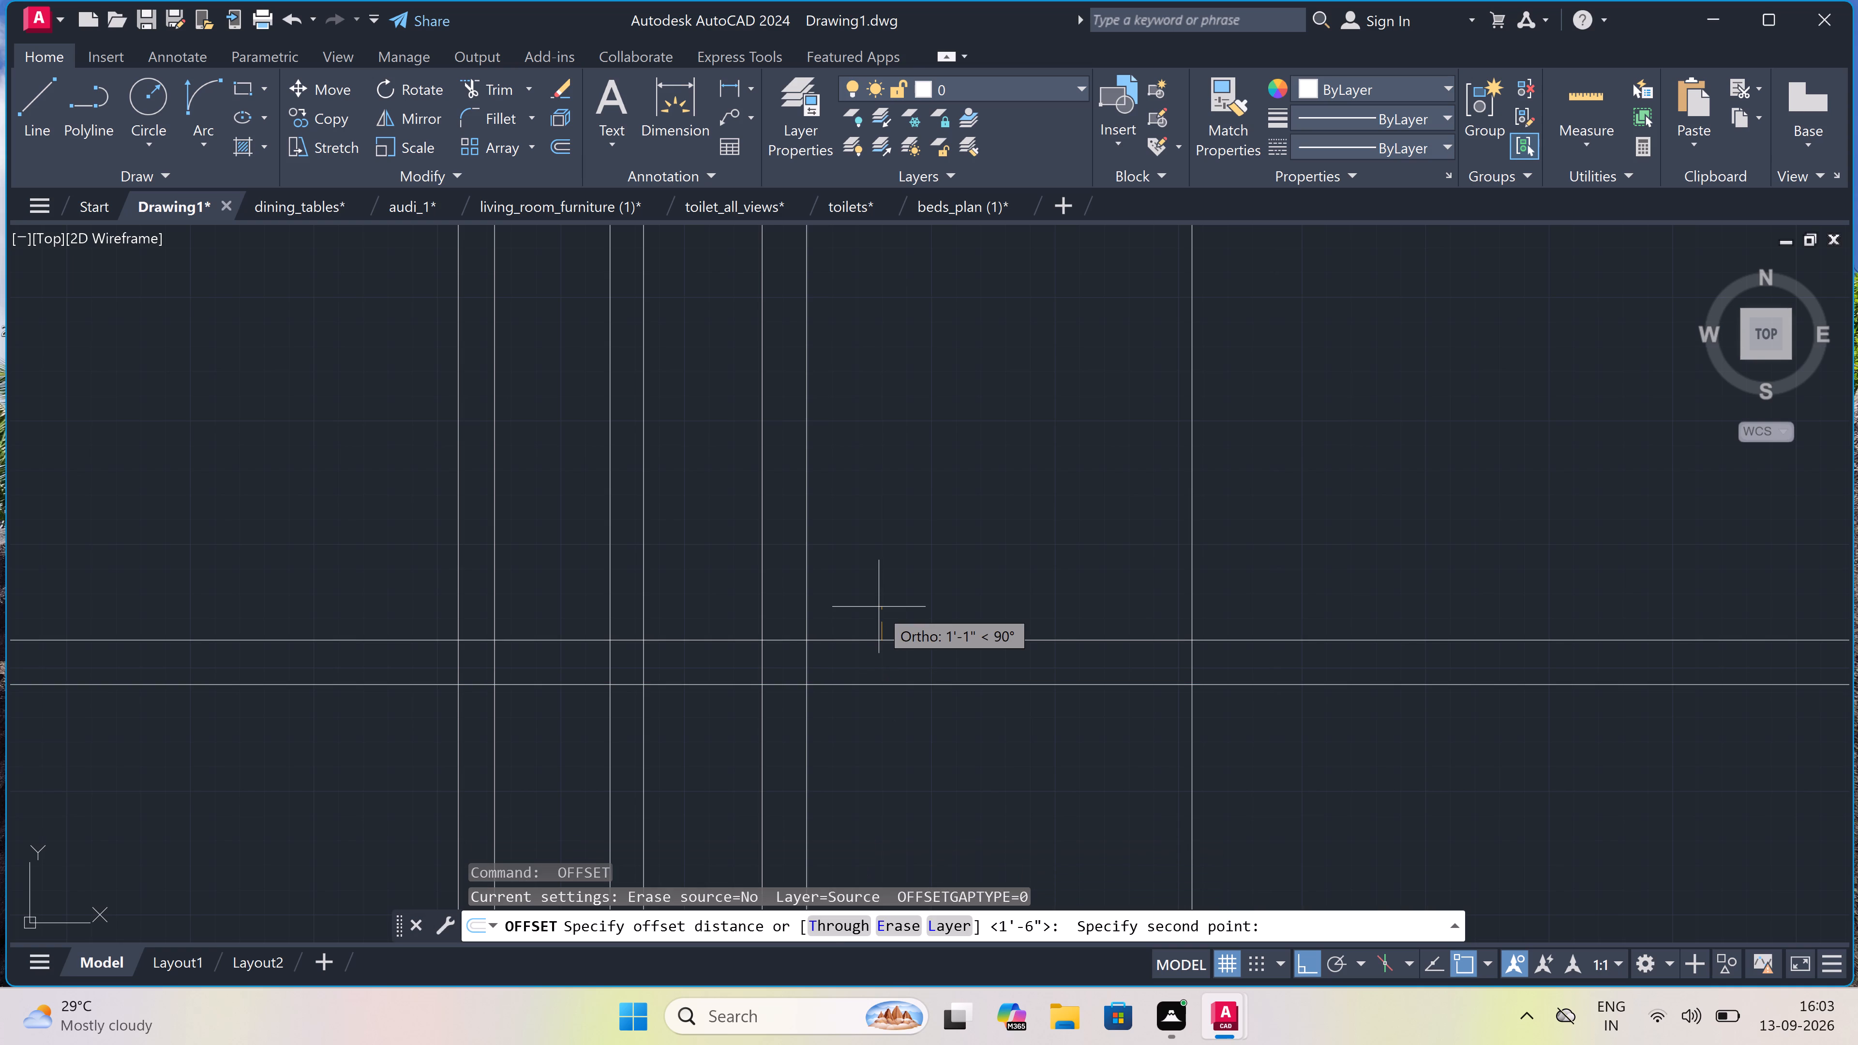
type("3'")
key("space")
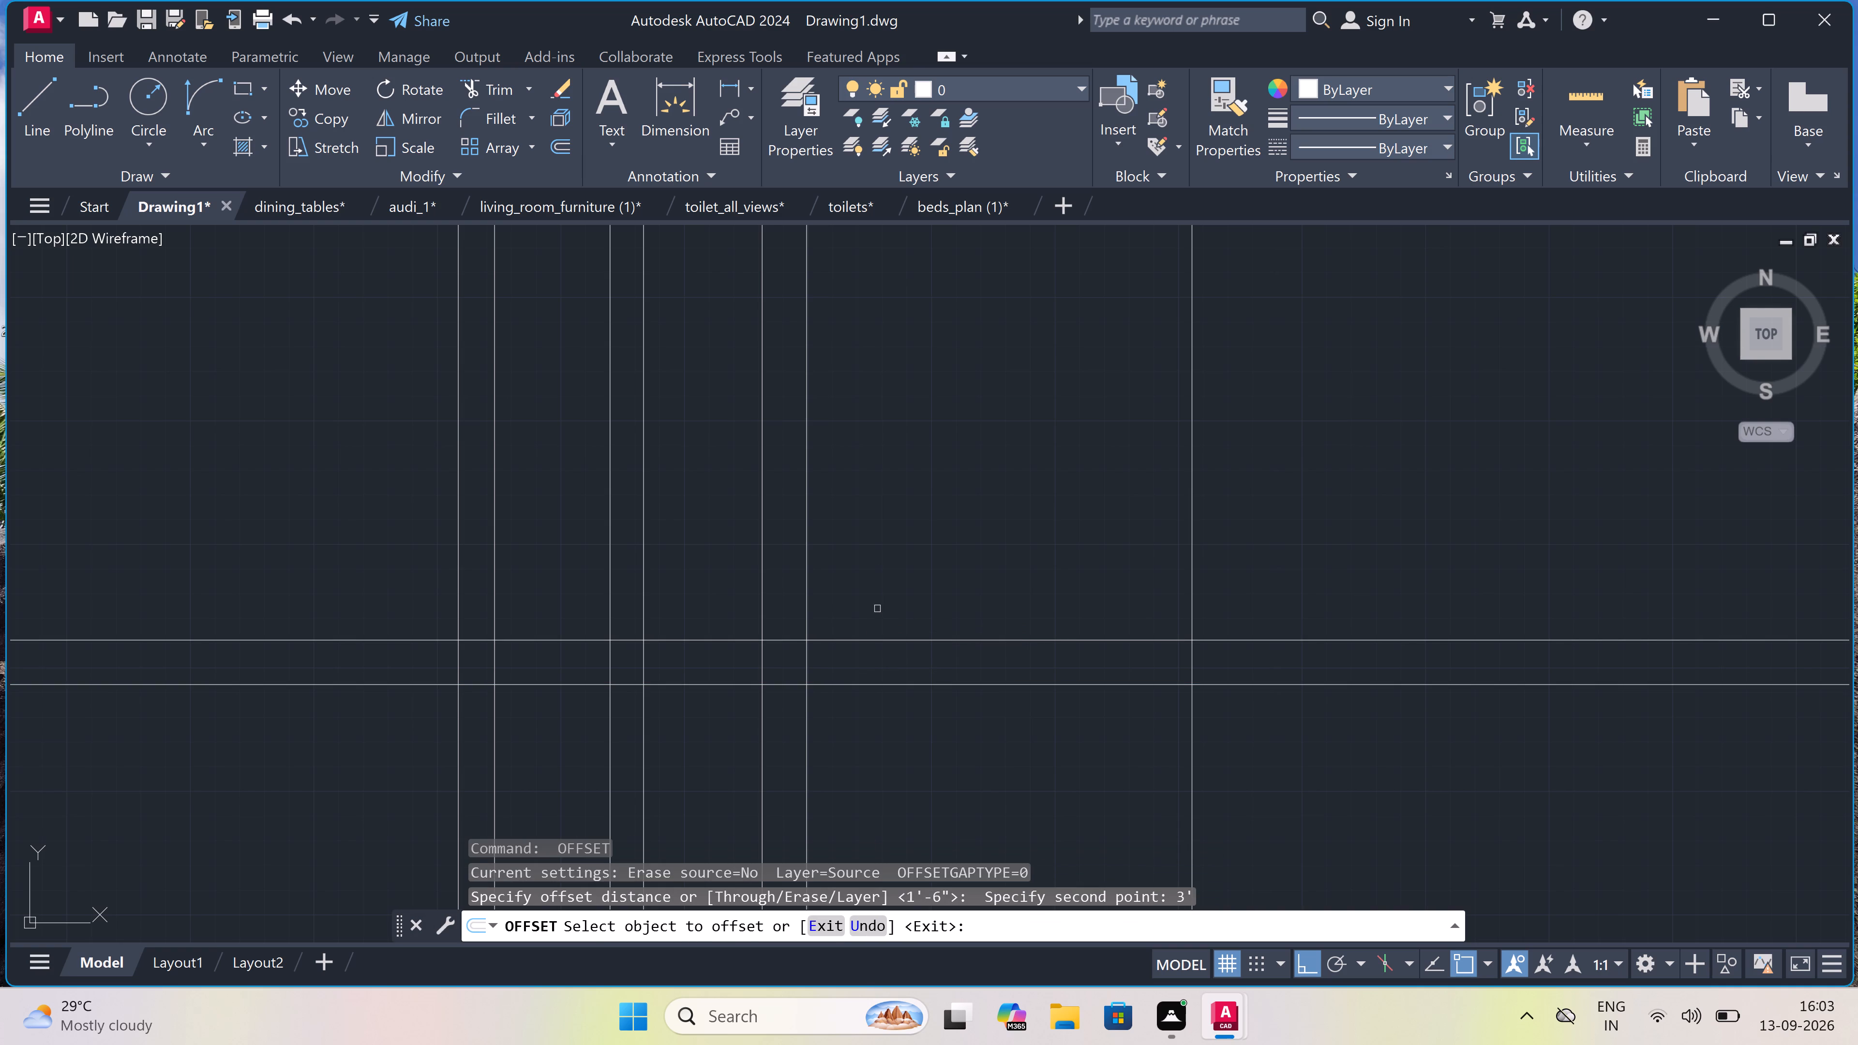
left_click_drag(867, 638, 864, 625)
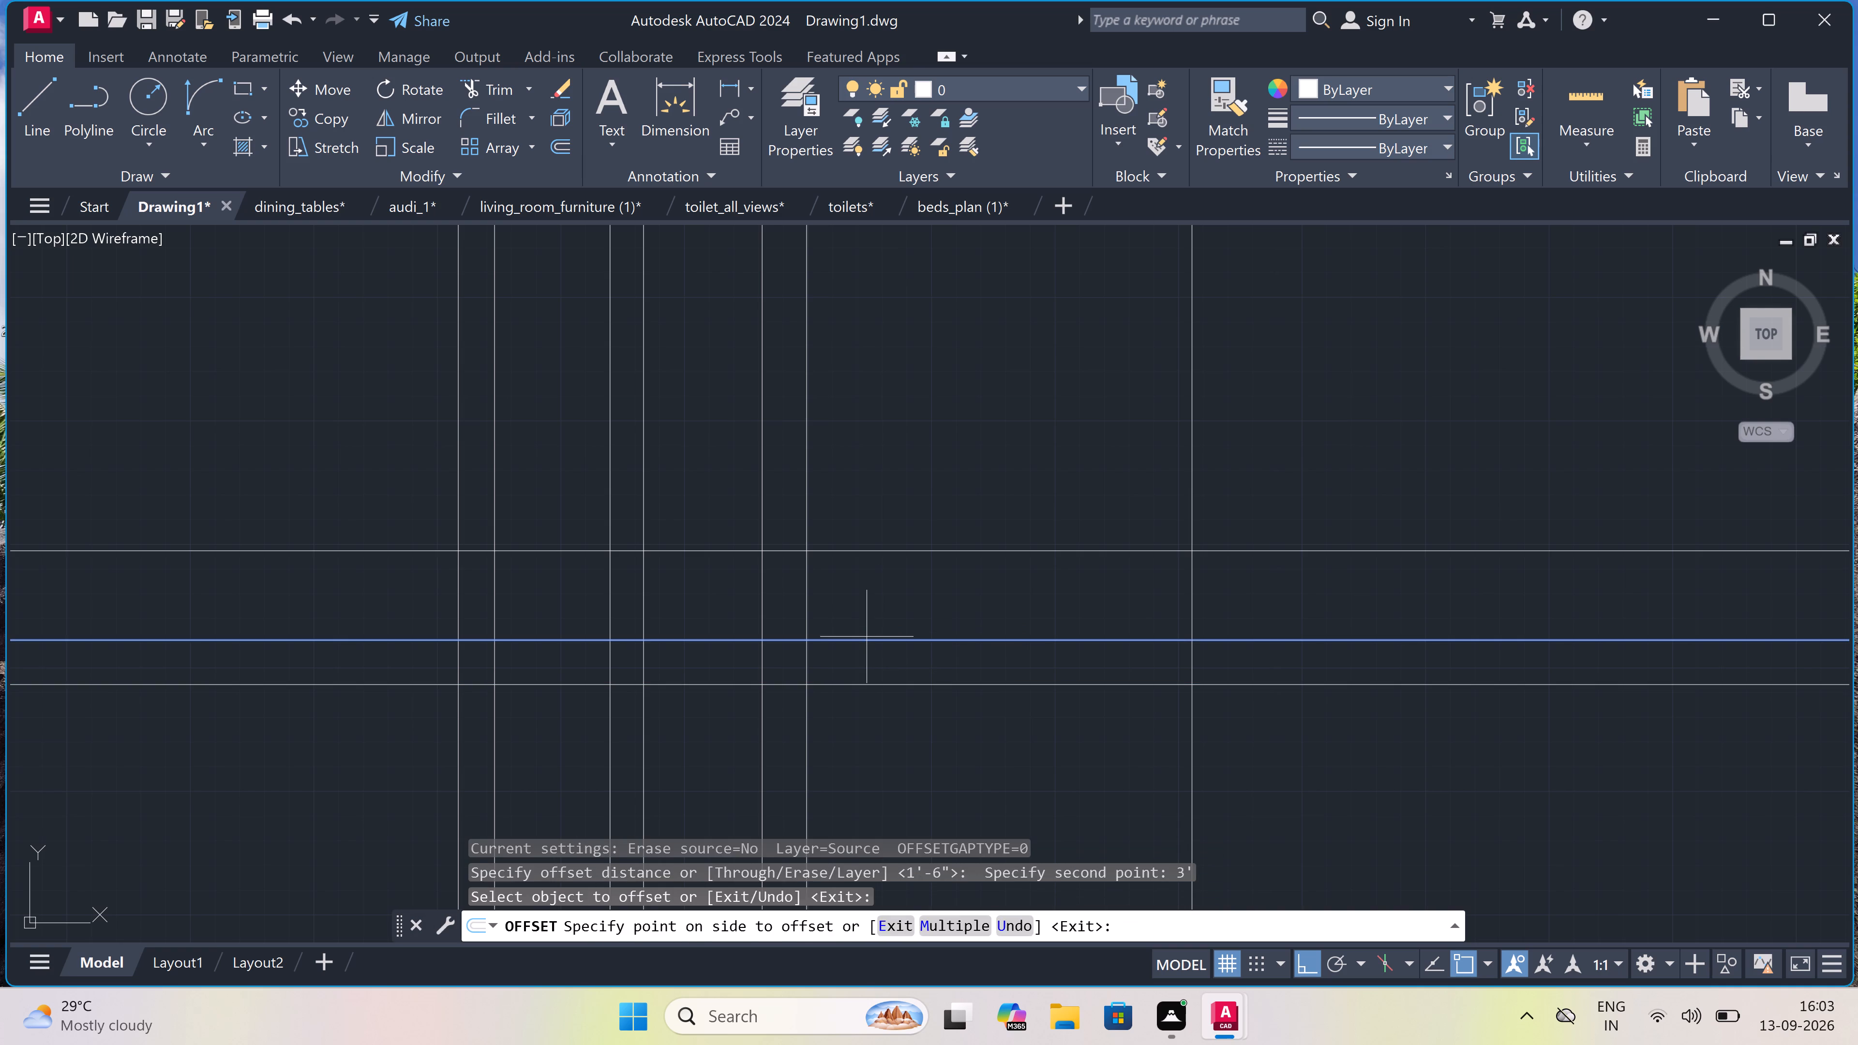
left_click(858, 593)
key("Escape")
Offset the topmost horizontal construction line upward by 4'.
key("space")
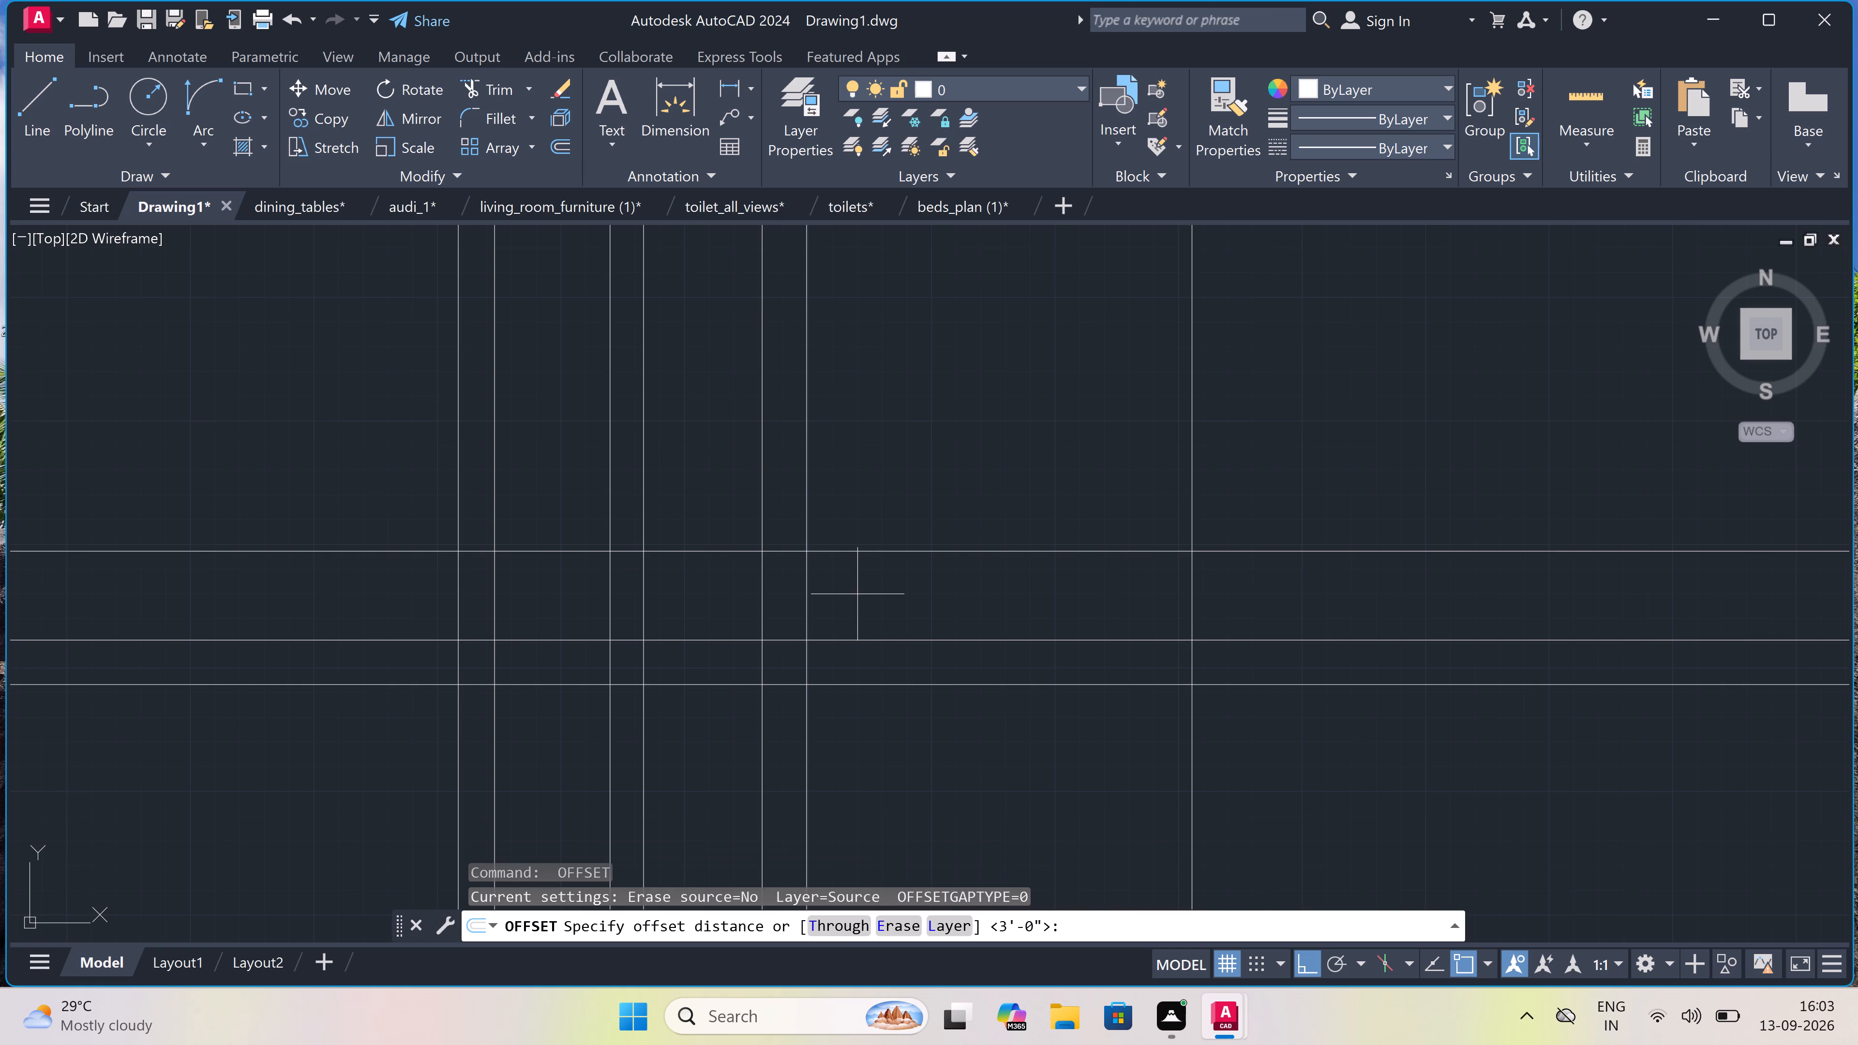
left_click(849, 550)
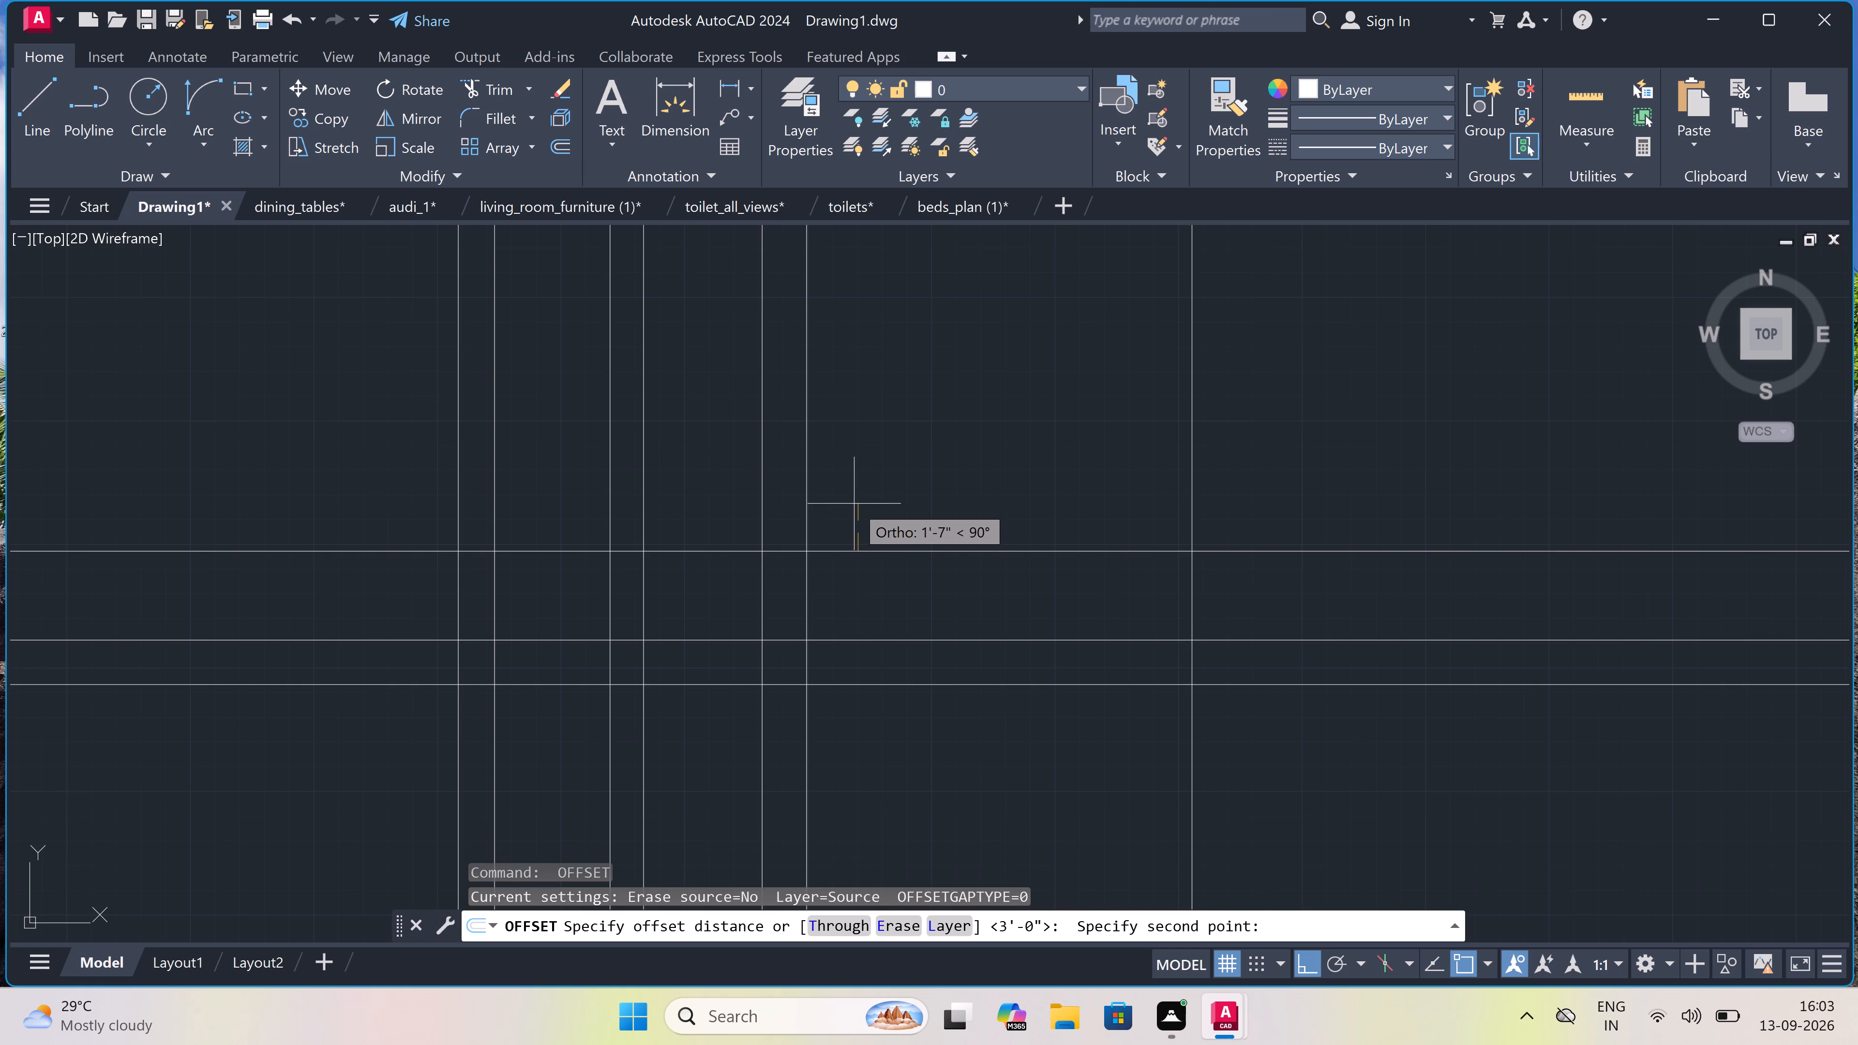
type("4'")
key("space")
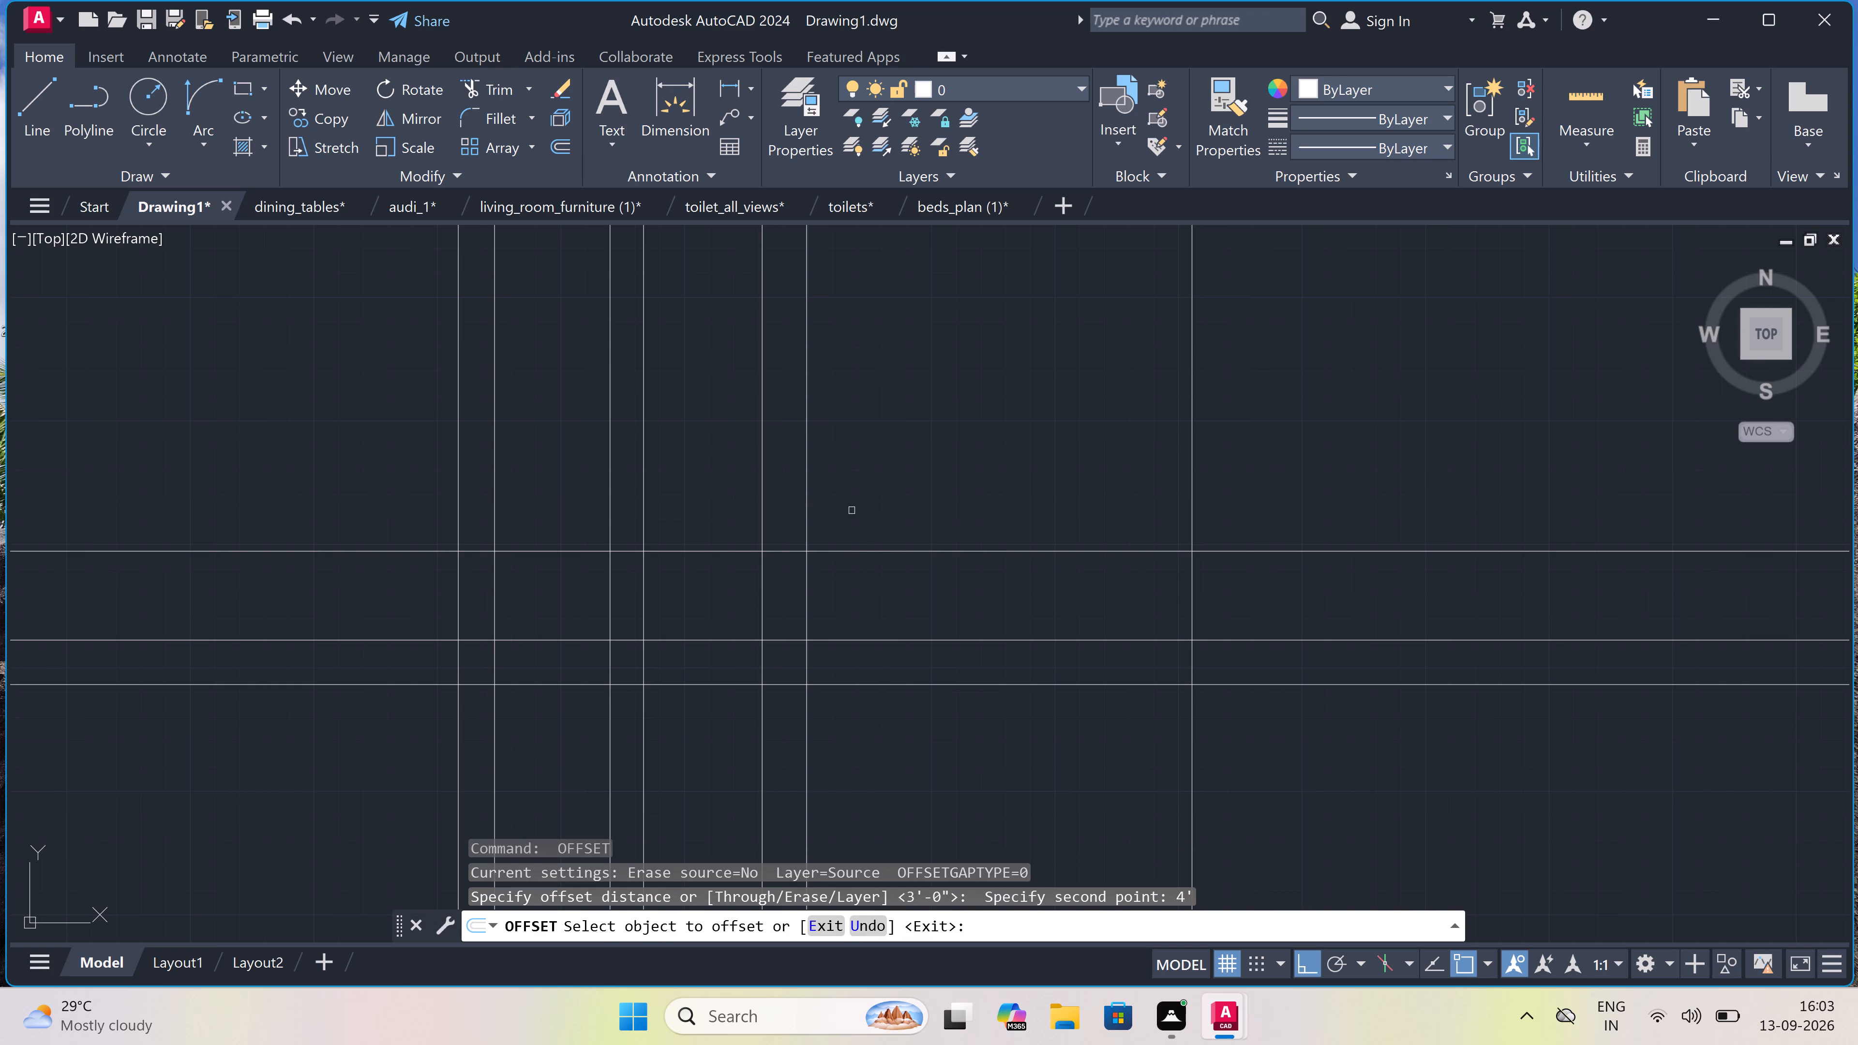
left_click_drag(851, 549, 851, 545)
left_click(854, 500)
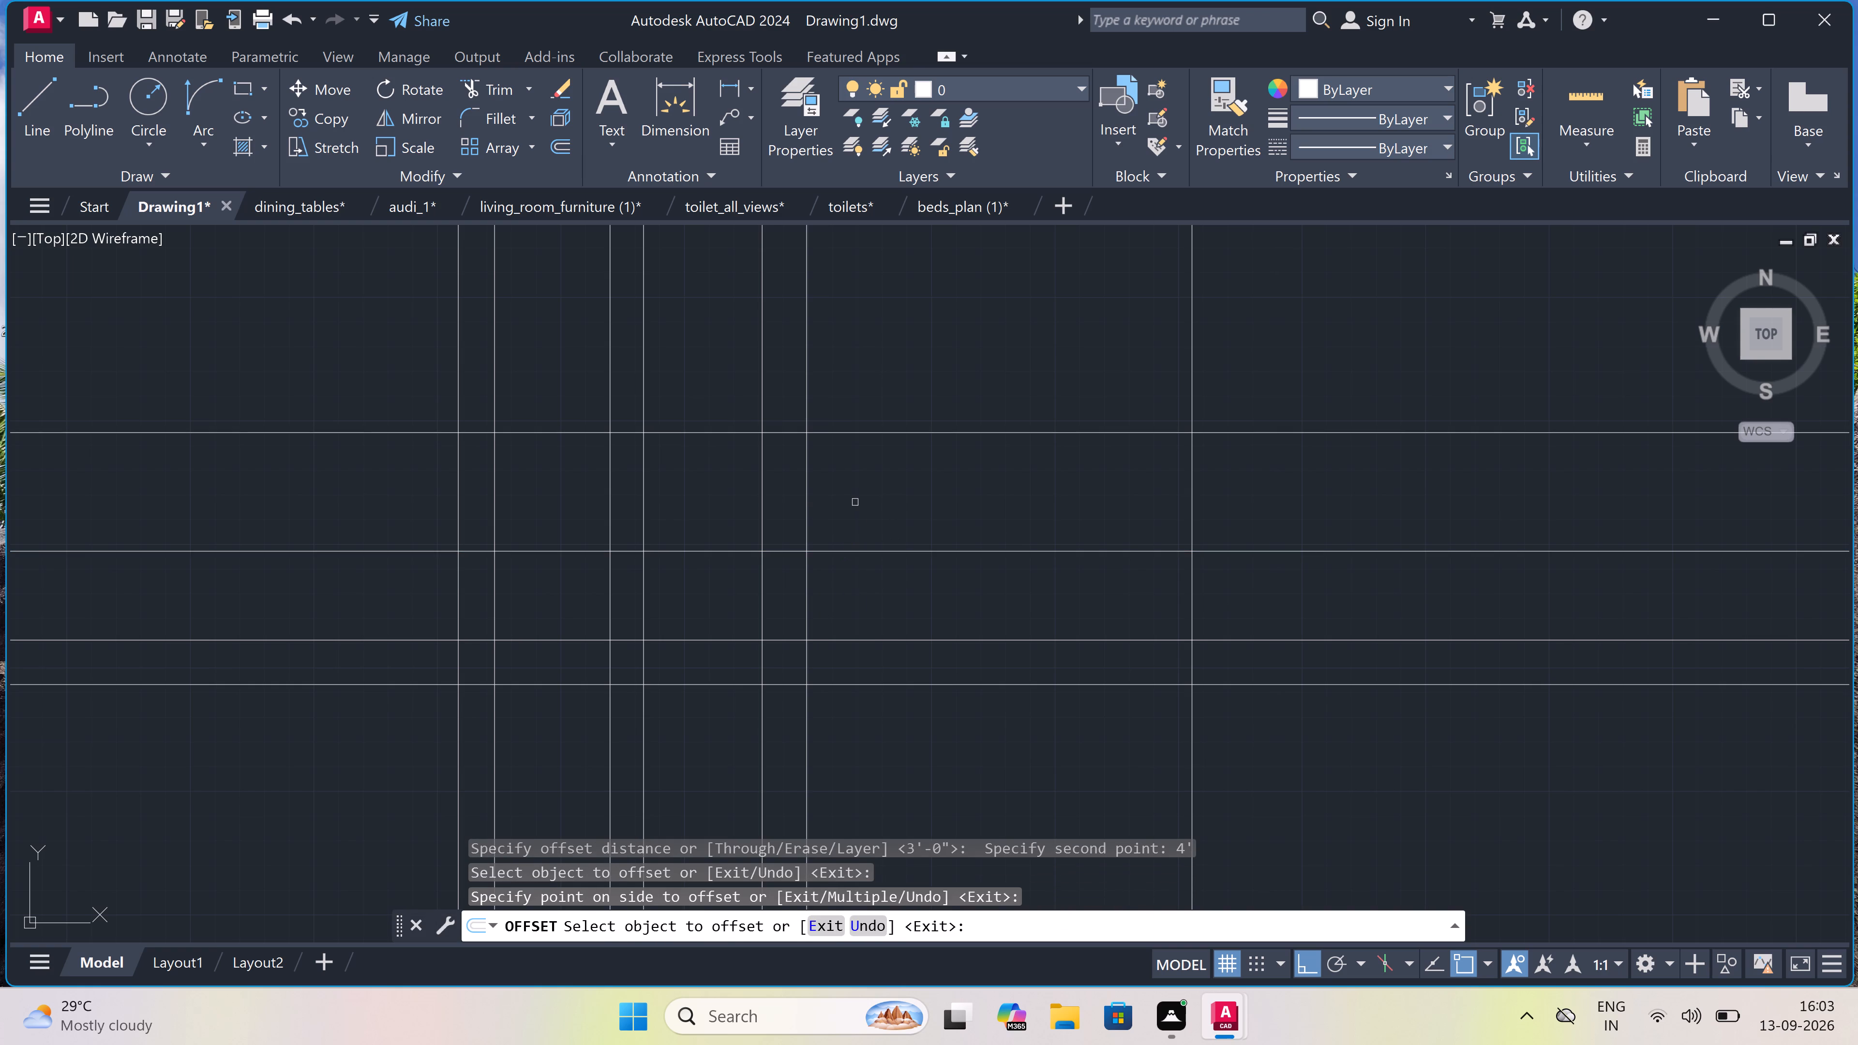
key("Escape")
Offset the topmost horizontal construction line, the one at opening-head level, upward by 3'.
key("space")
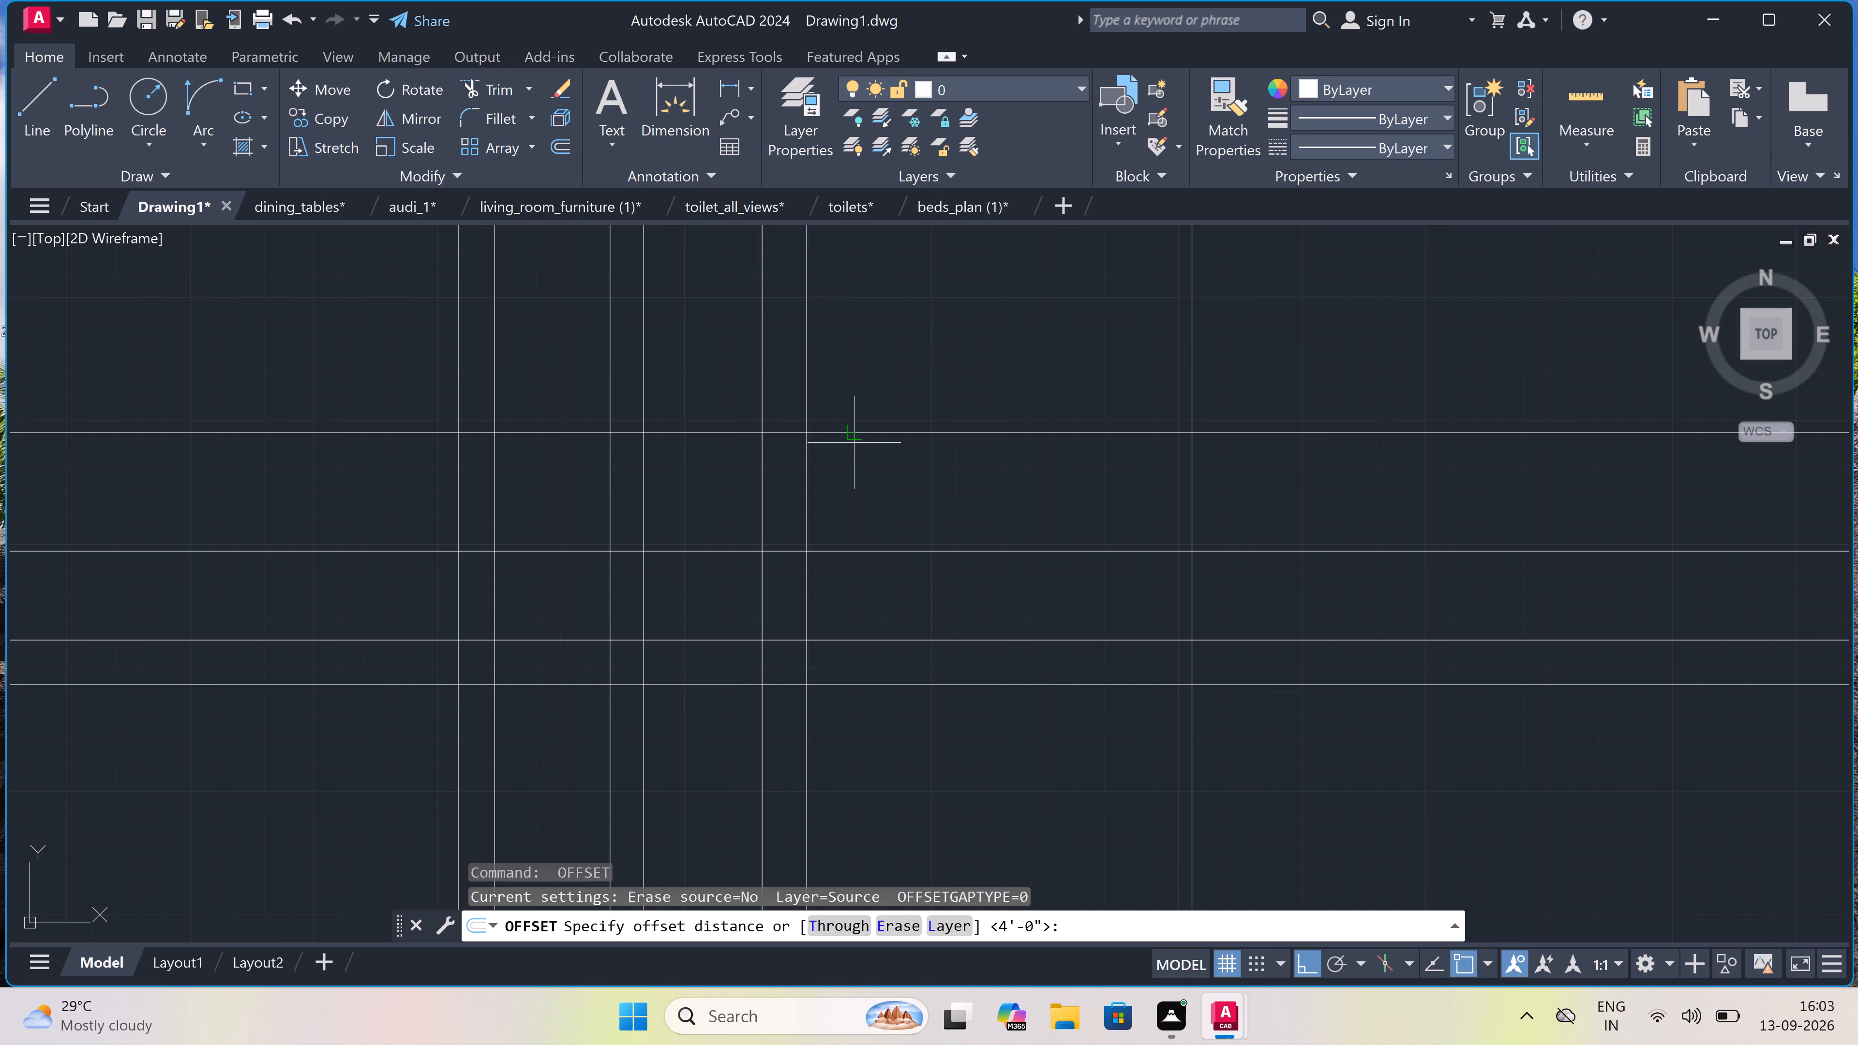
left_click(855, 442)
type("3'")
key("space")
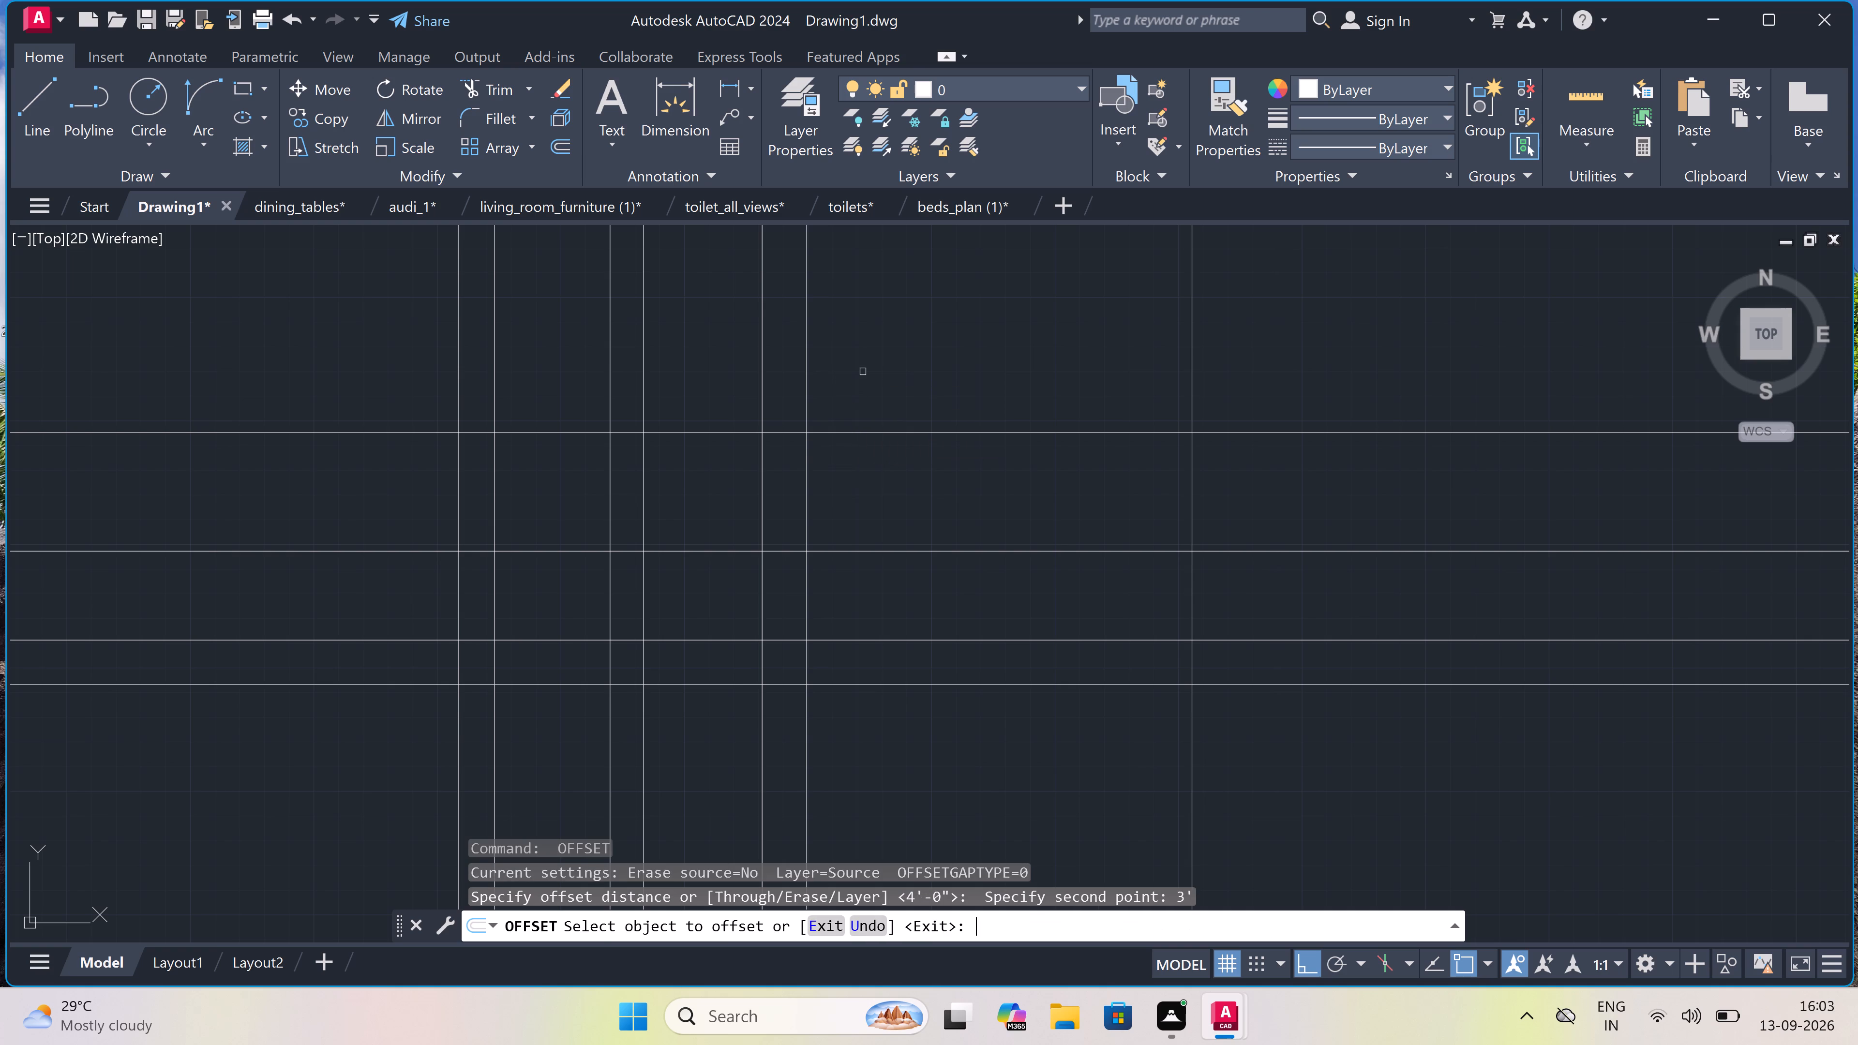
left_click(854, 428)
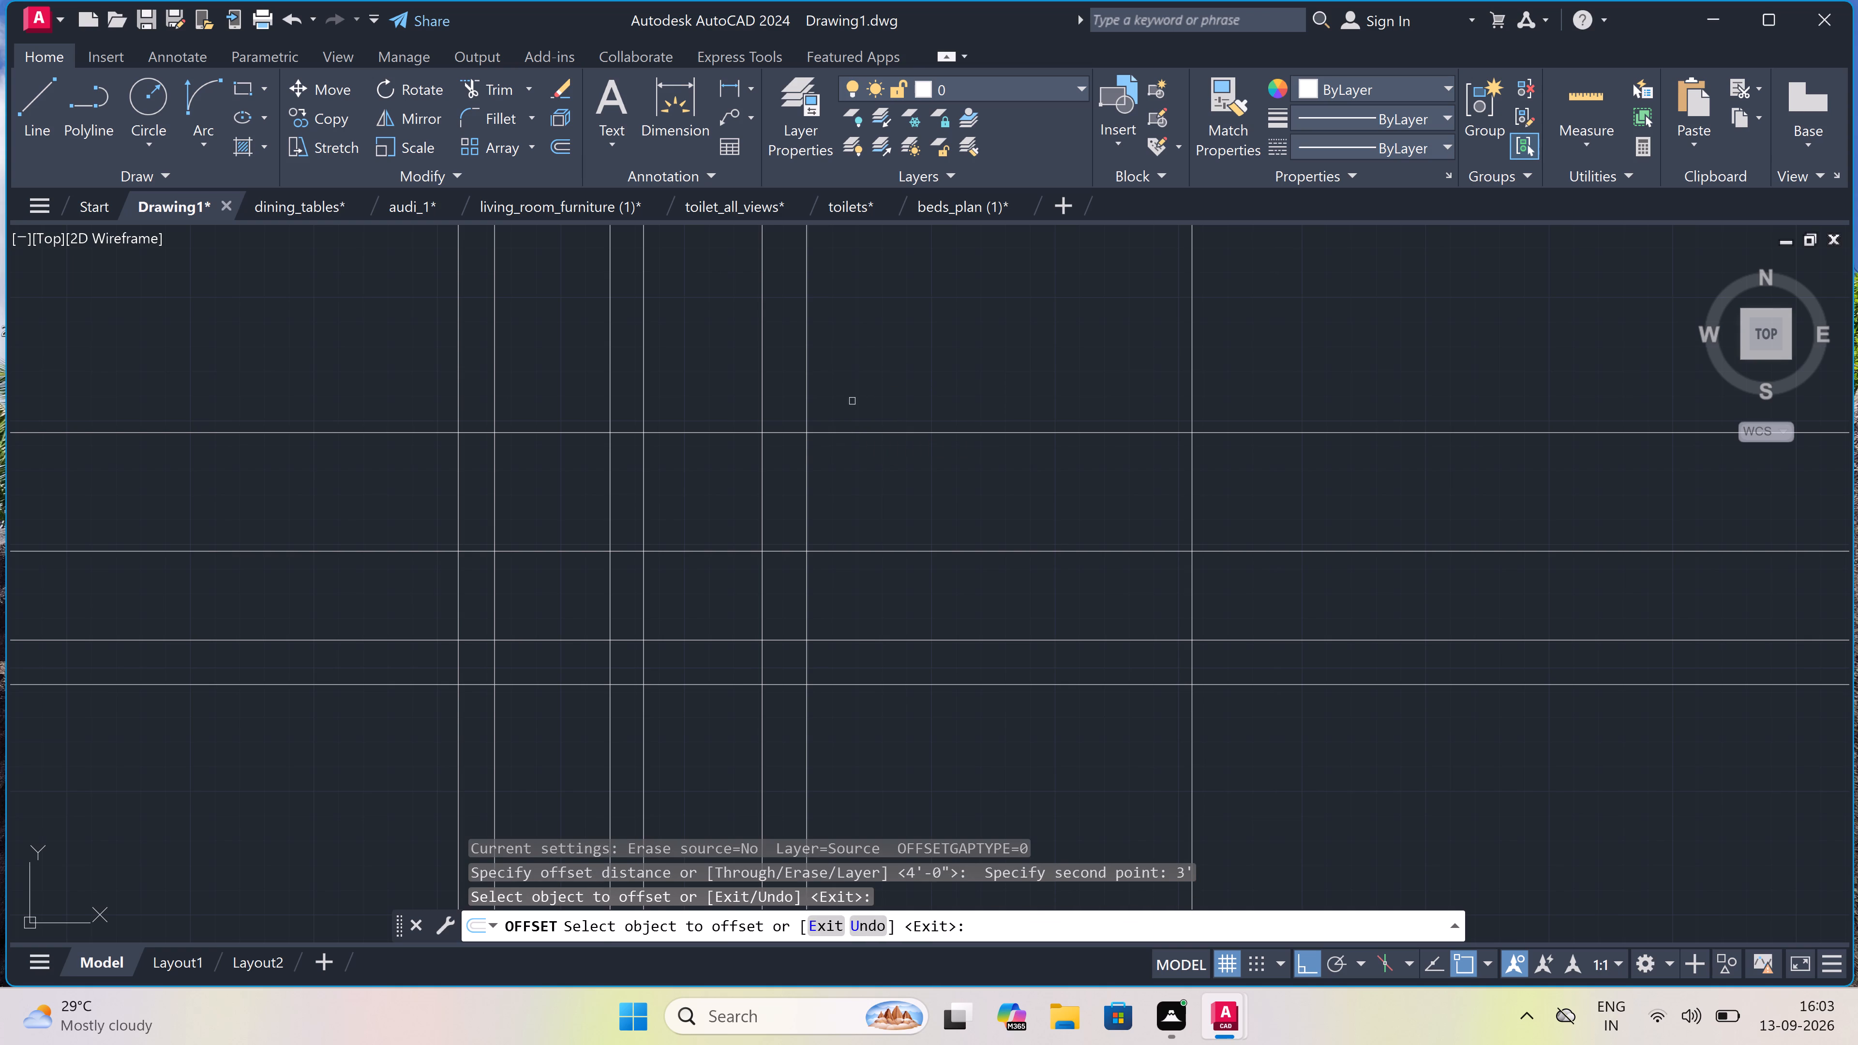
double_click(850, 429)
left_click(850, 404)
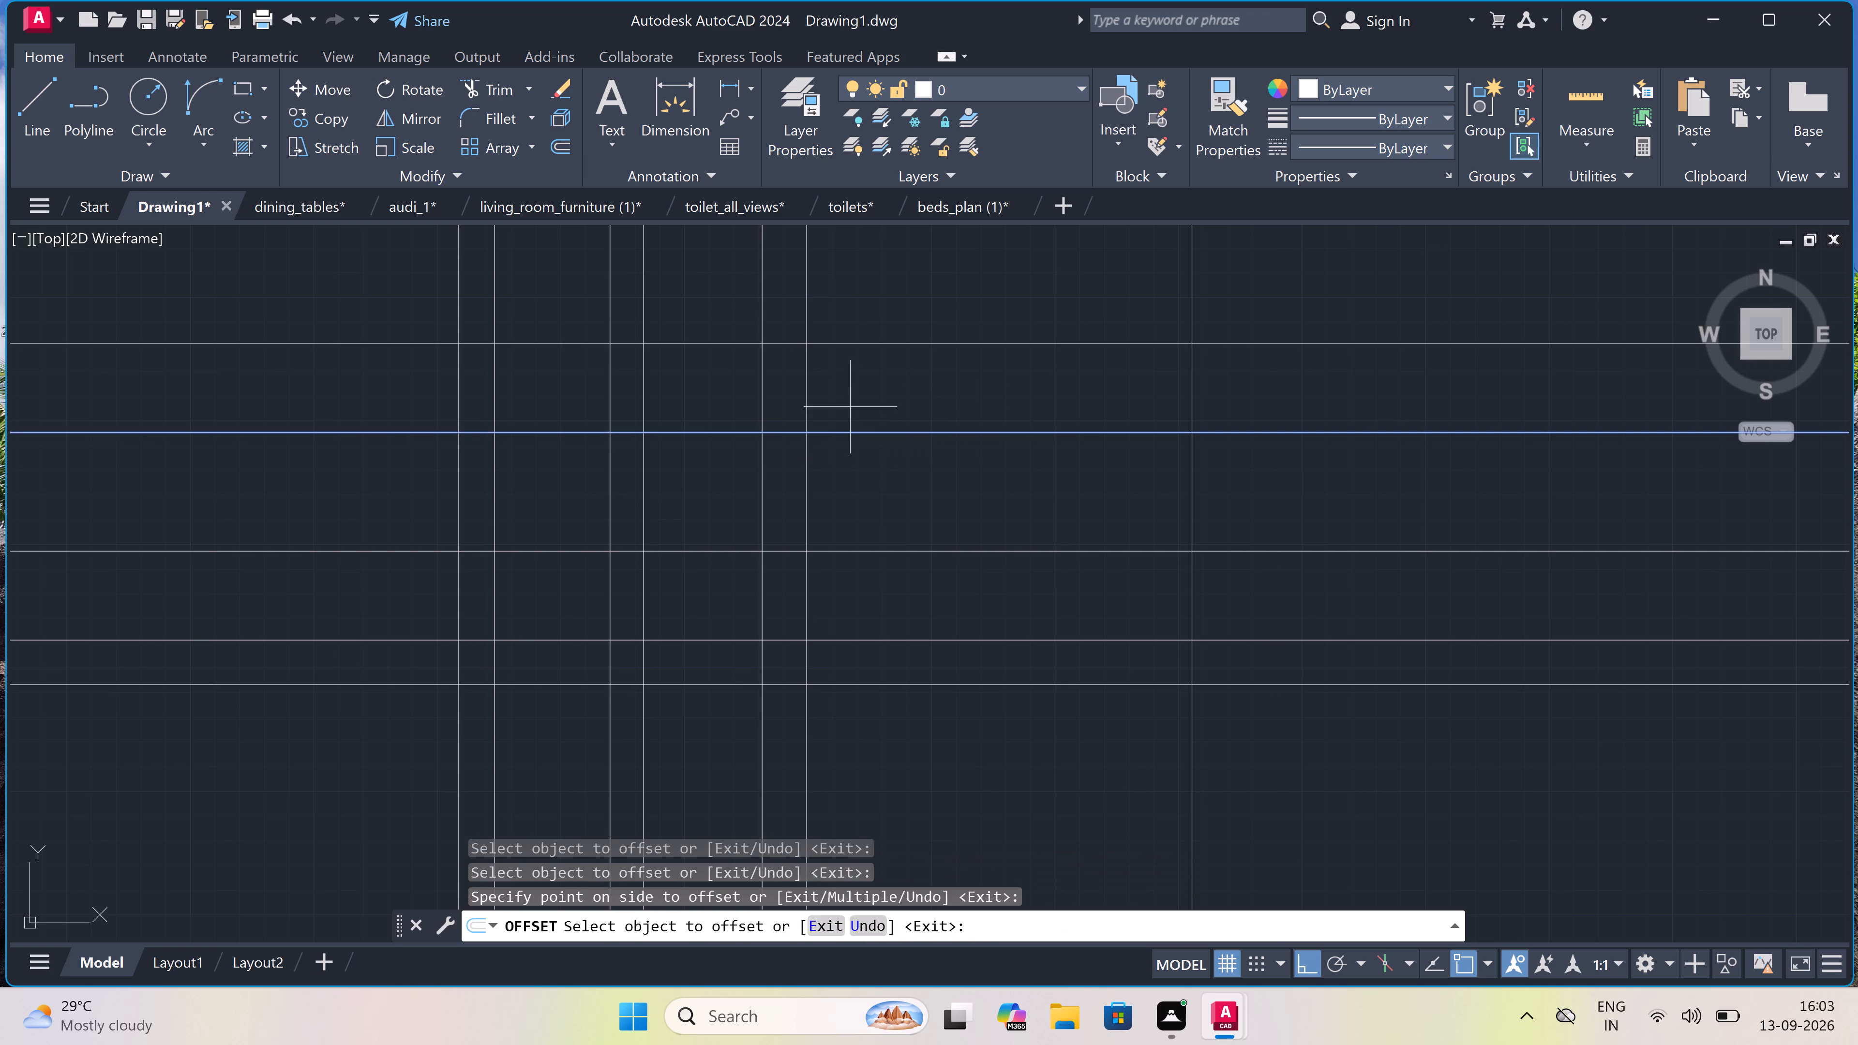
scroll(853, 393, "down", 2)
scroll(864, 345, "up", 2)
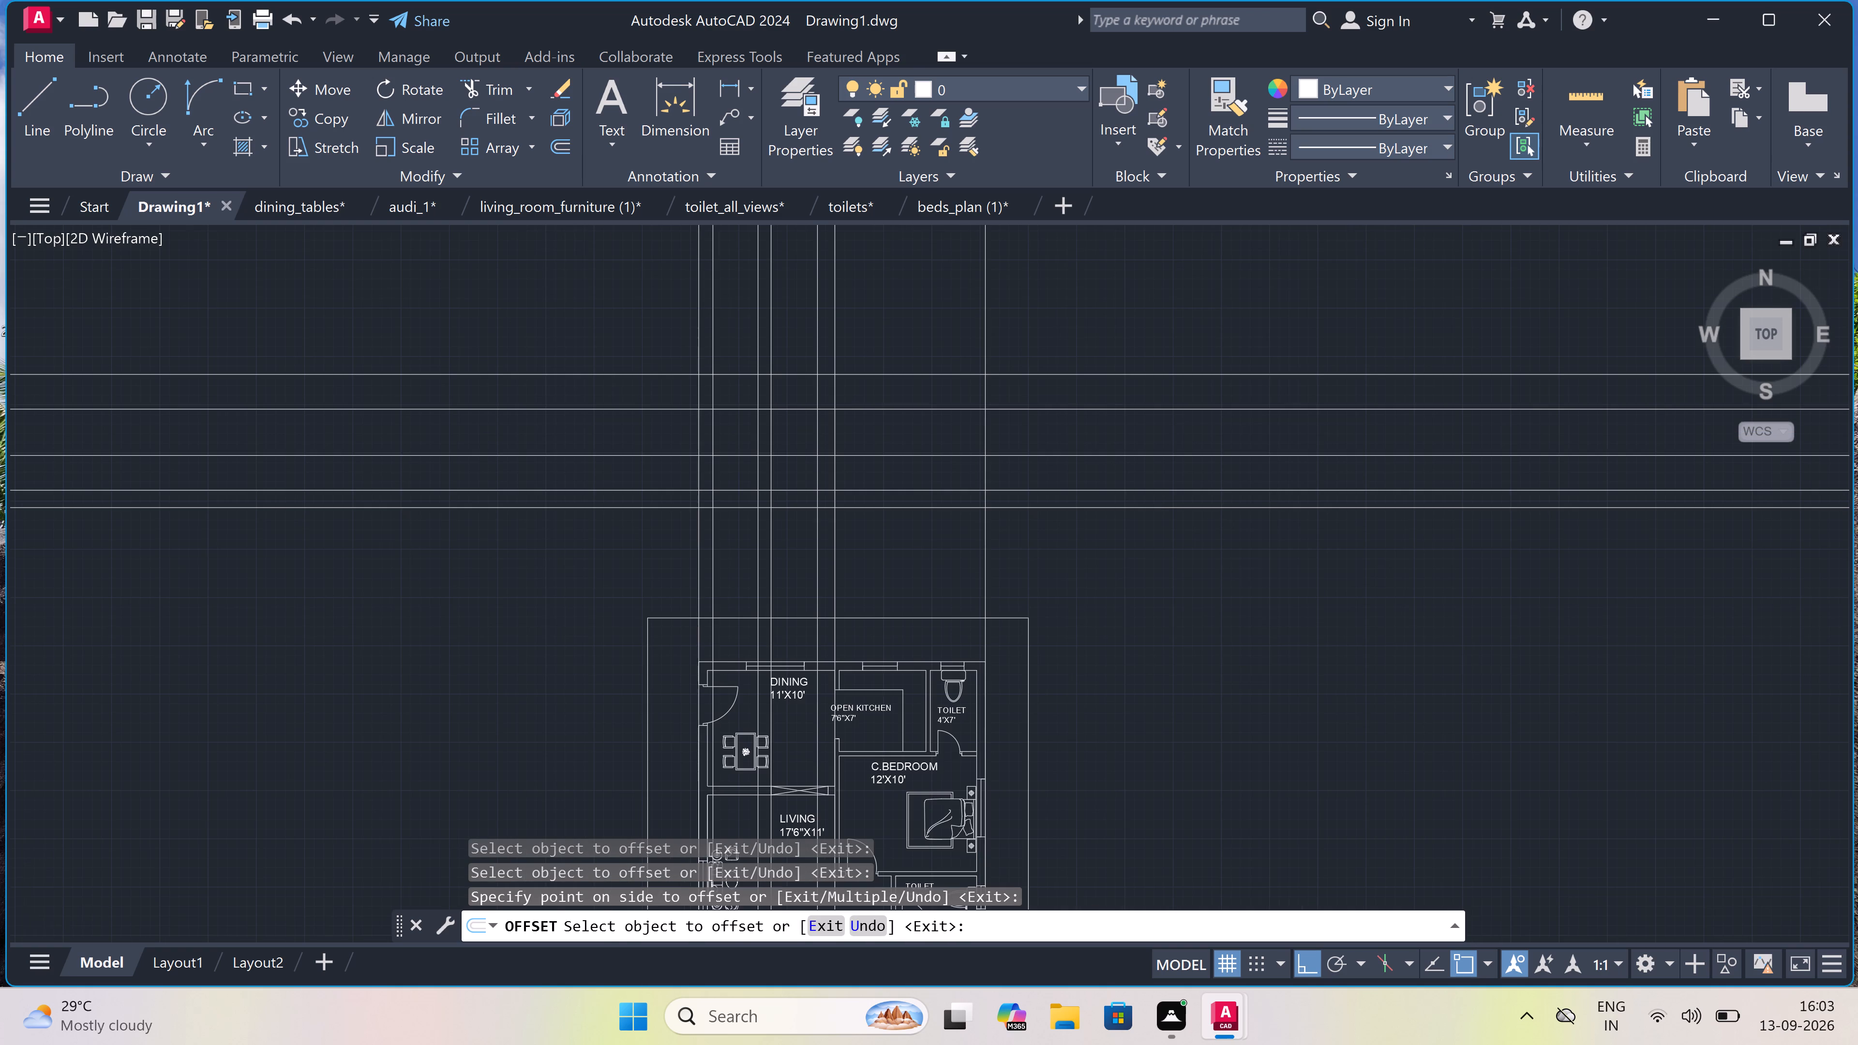
key("Escape")
Offset the topmost horizontal construction line upward by 6" for the slab thickness.
key("space")
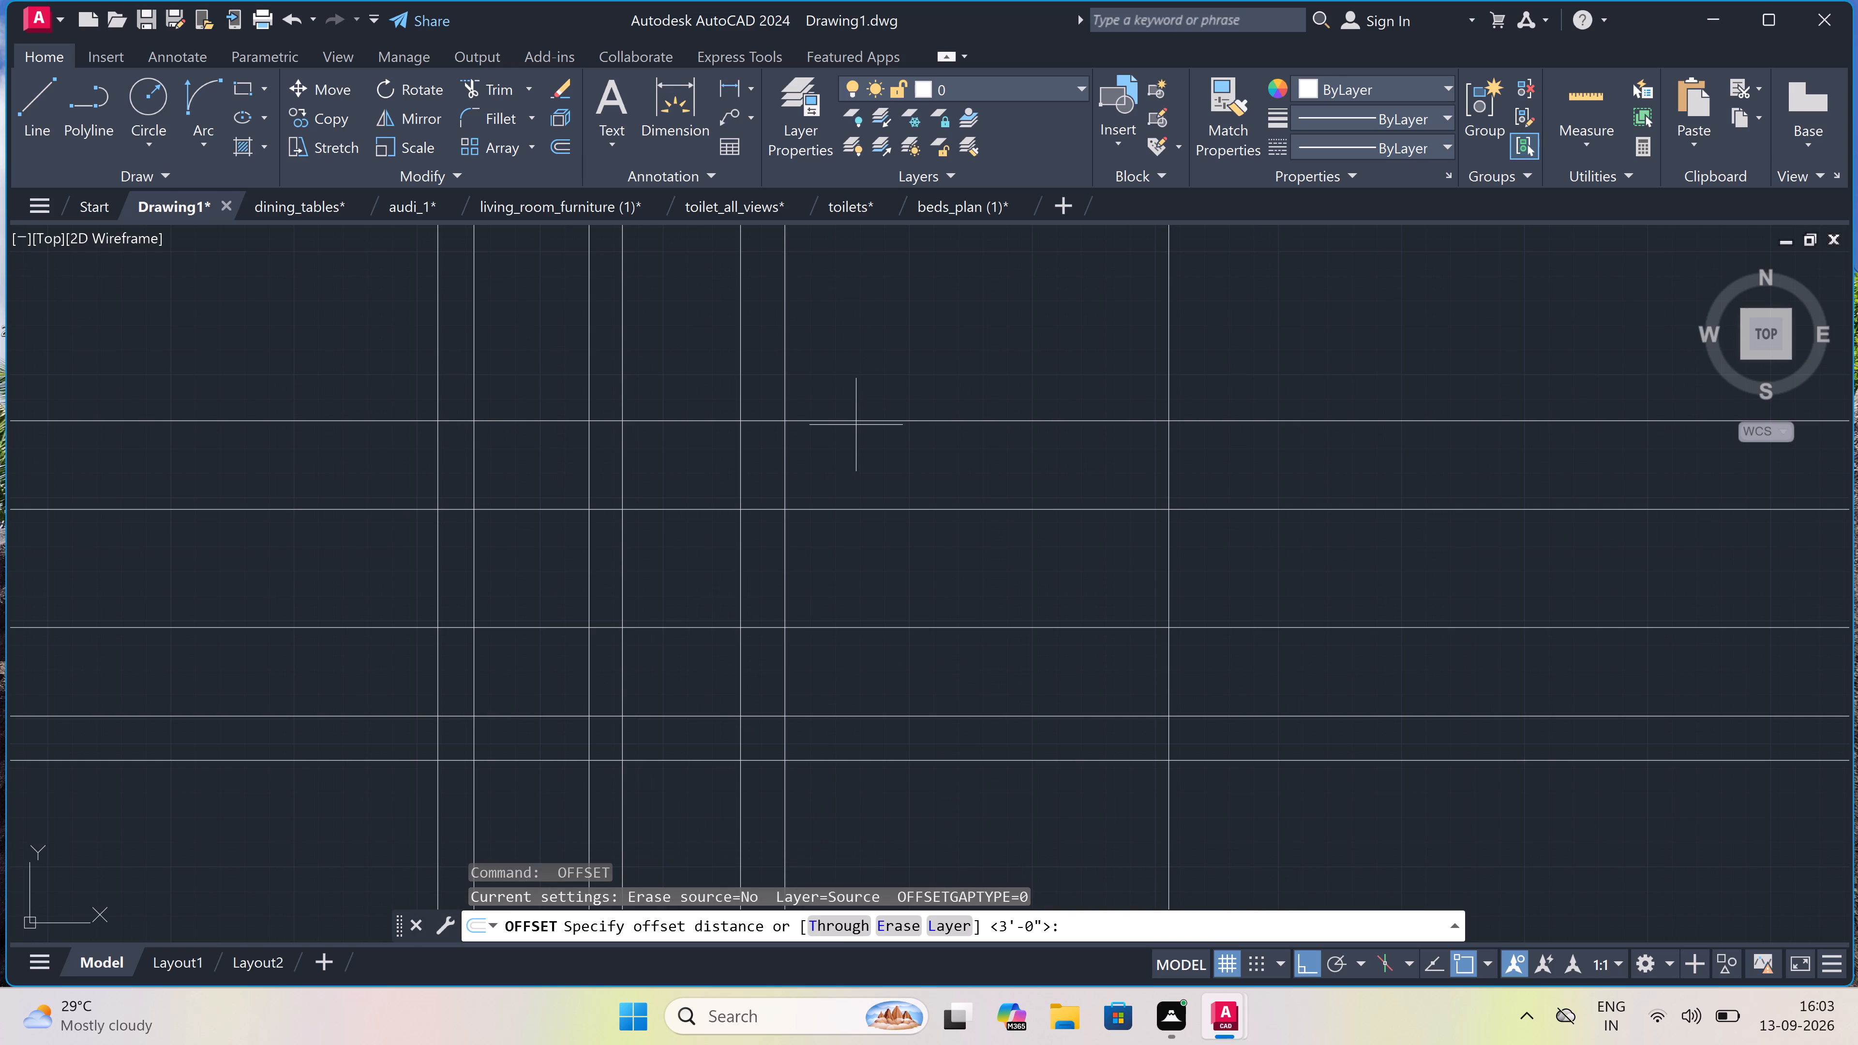
left_click_drag(854, 423, 854, 418)
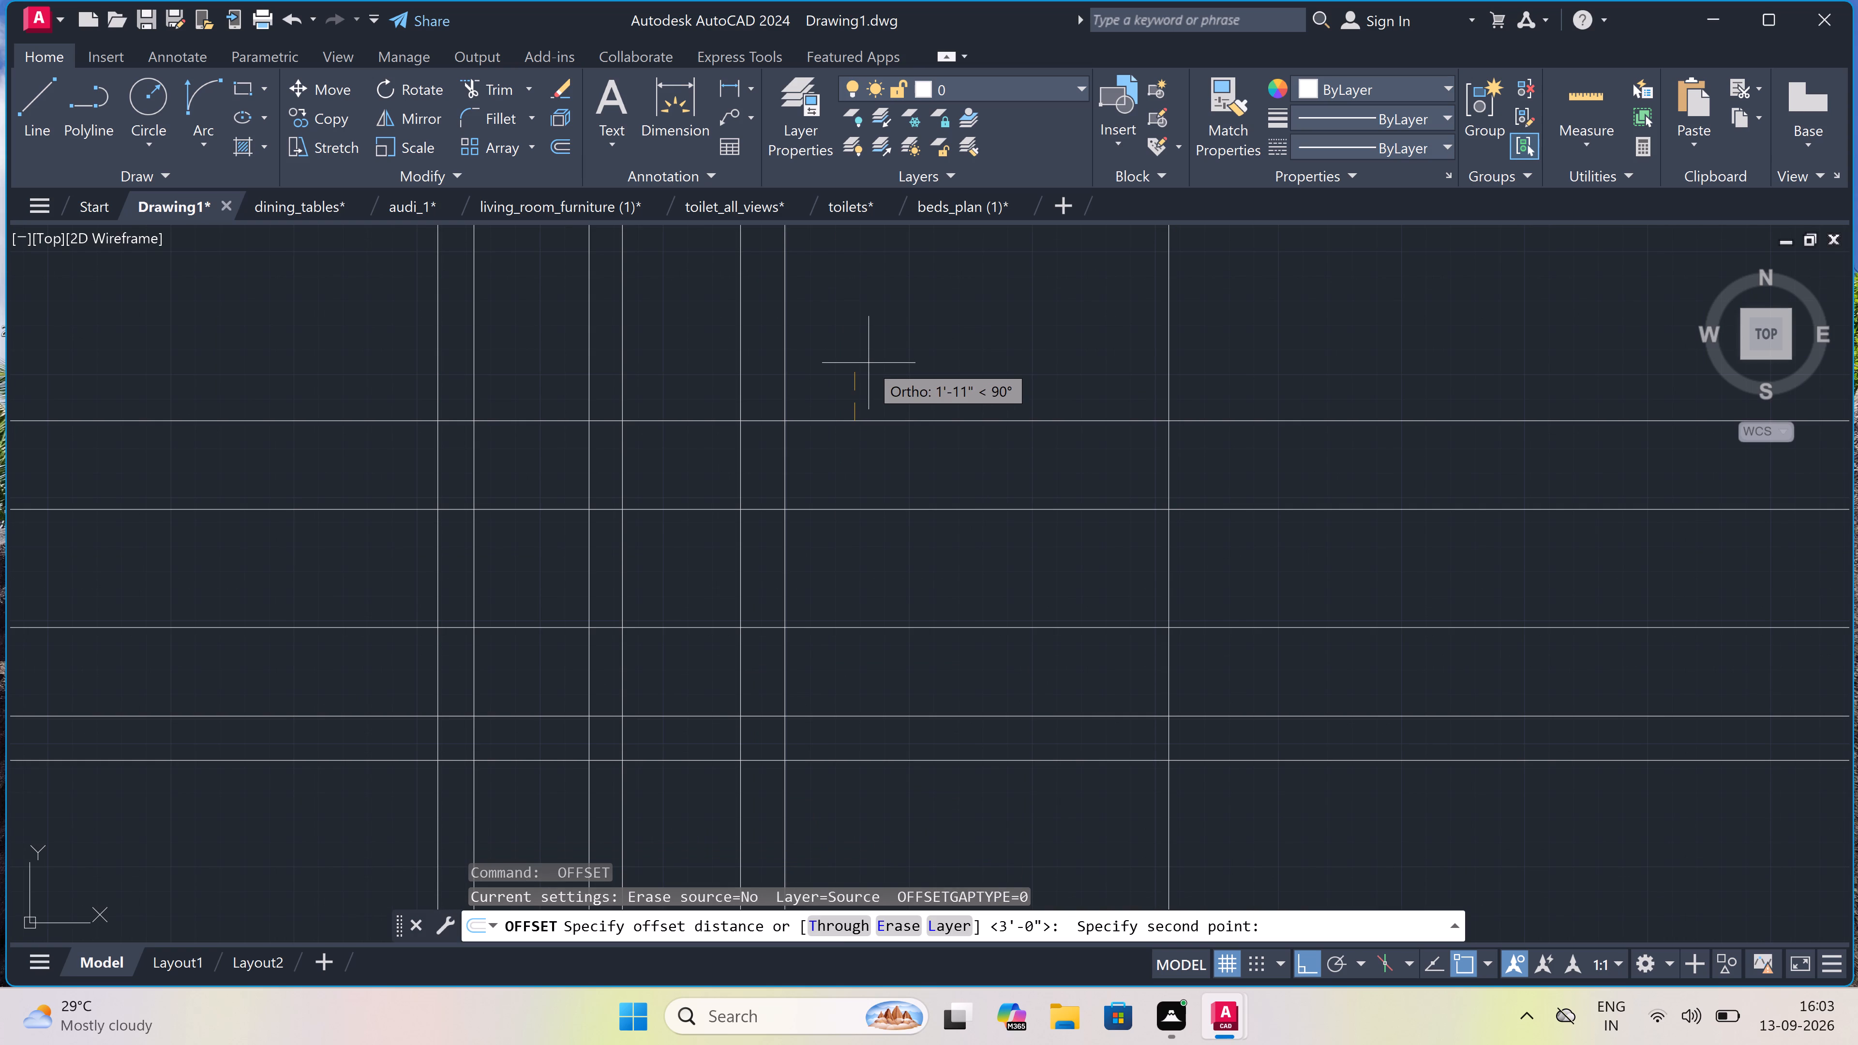
type("6\"")
key("space")
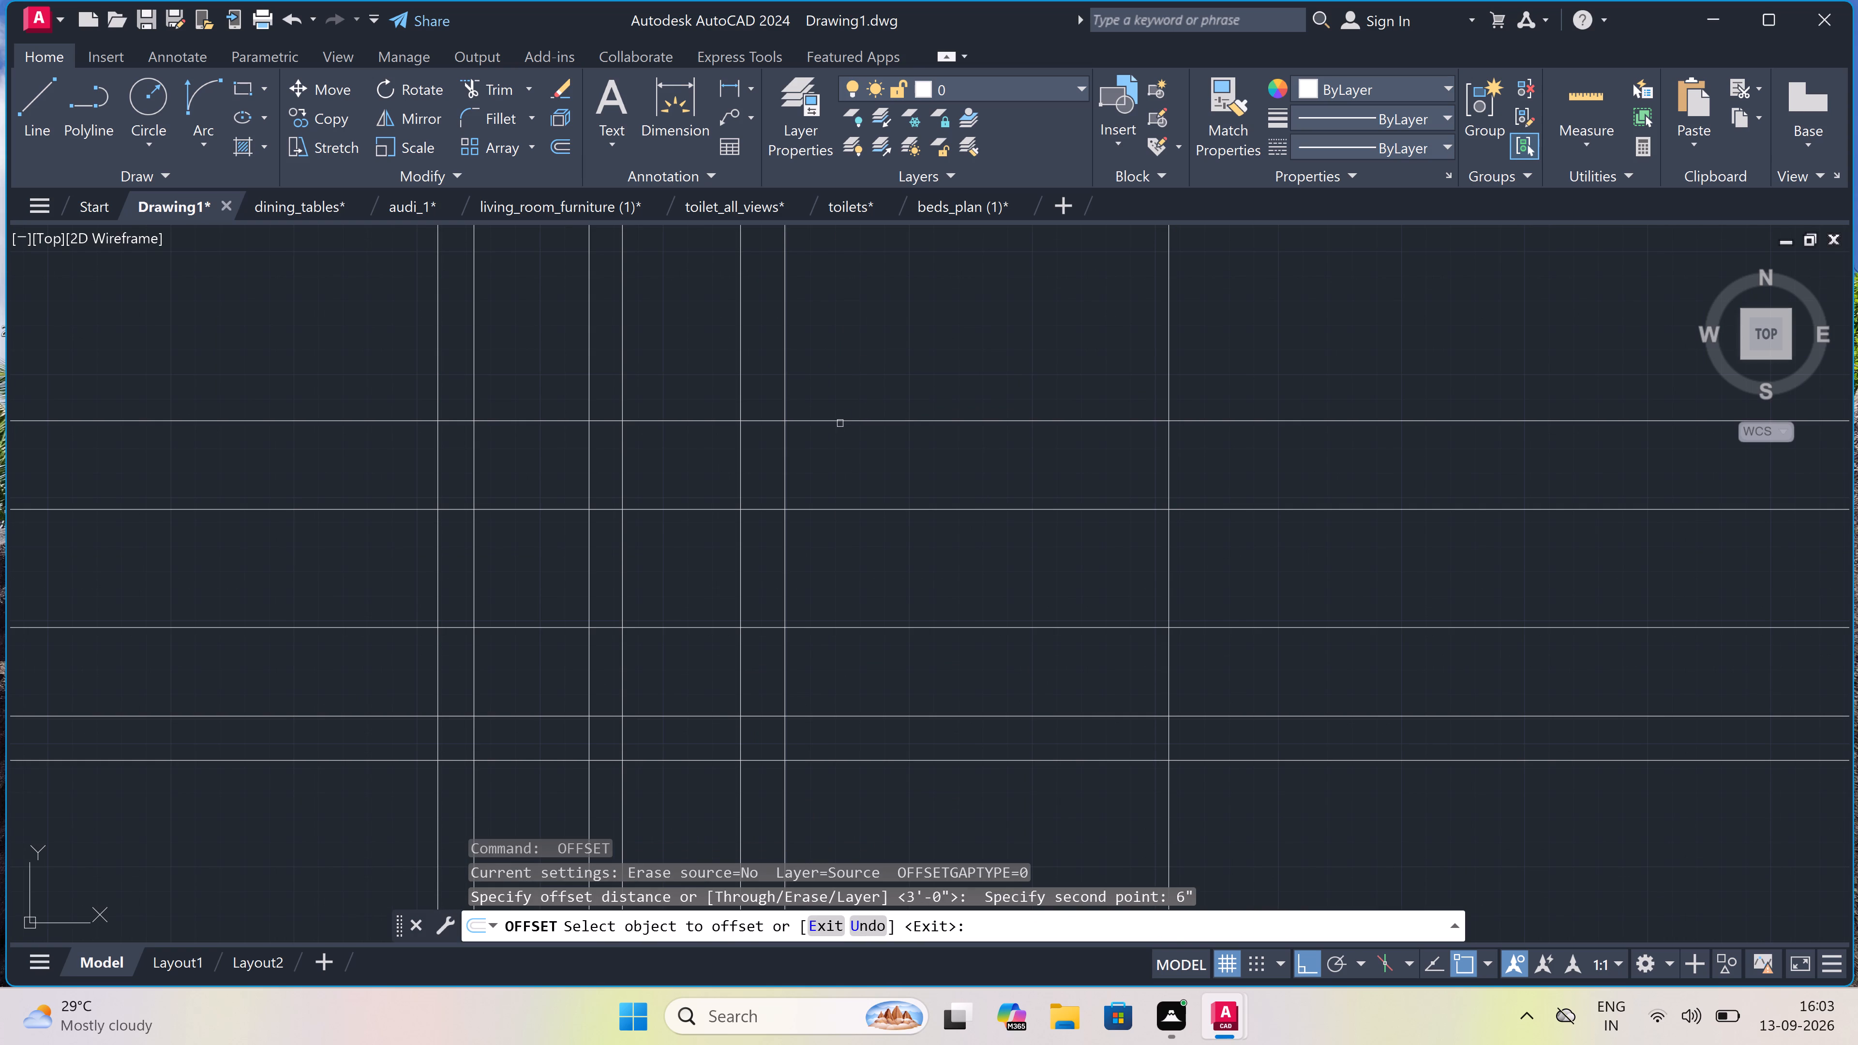
left_click_drag(839, 422, 838, 417)
left_click(838, 399)
key("Escape")
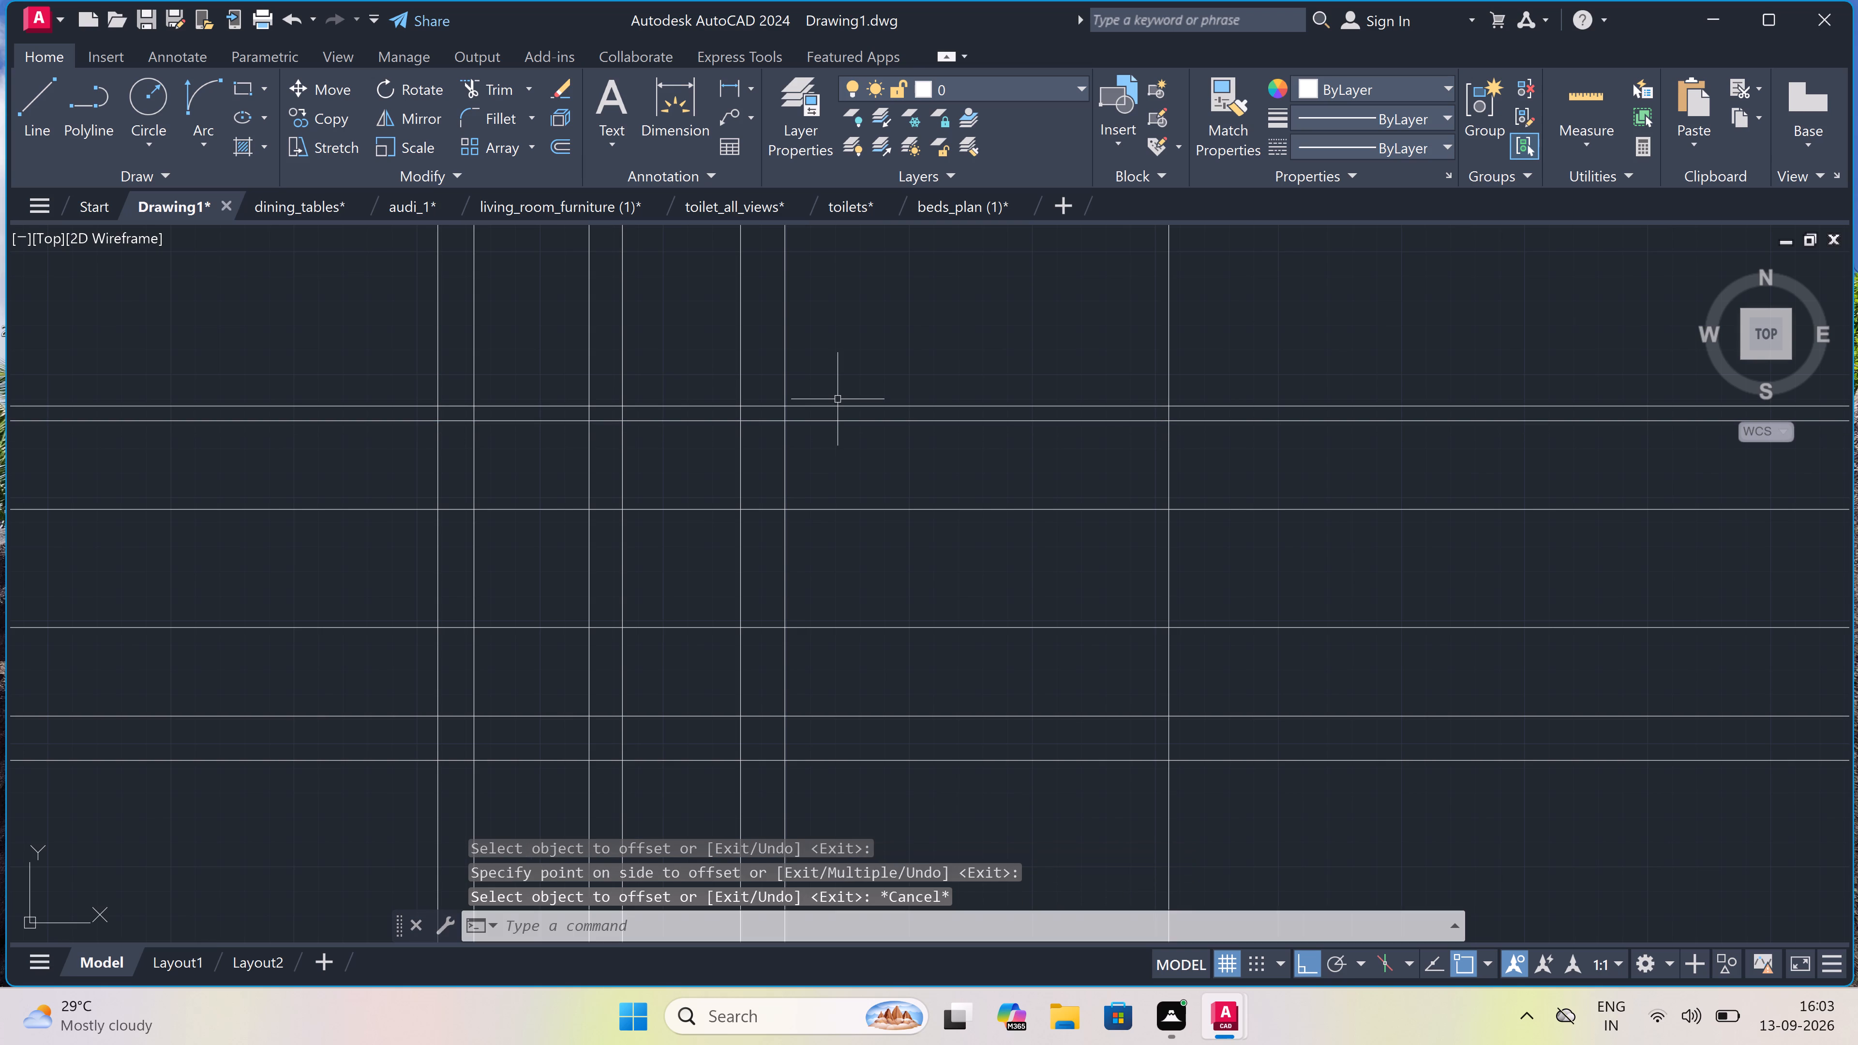
Offset the upper line of the 6" slab pair upward by 3'6".
key("space")
left_click(838, 402)
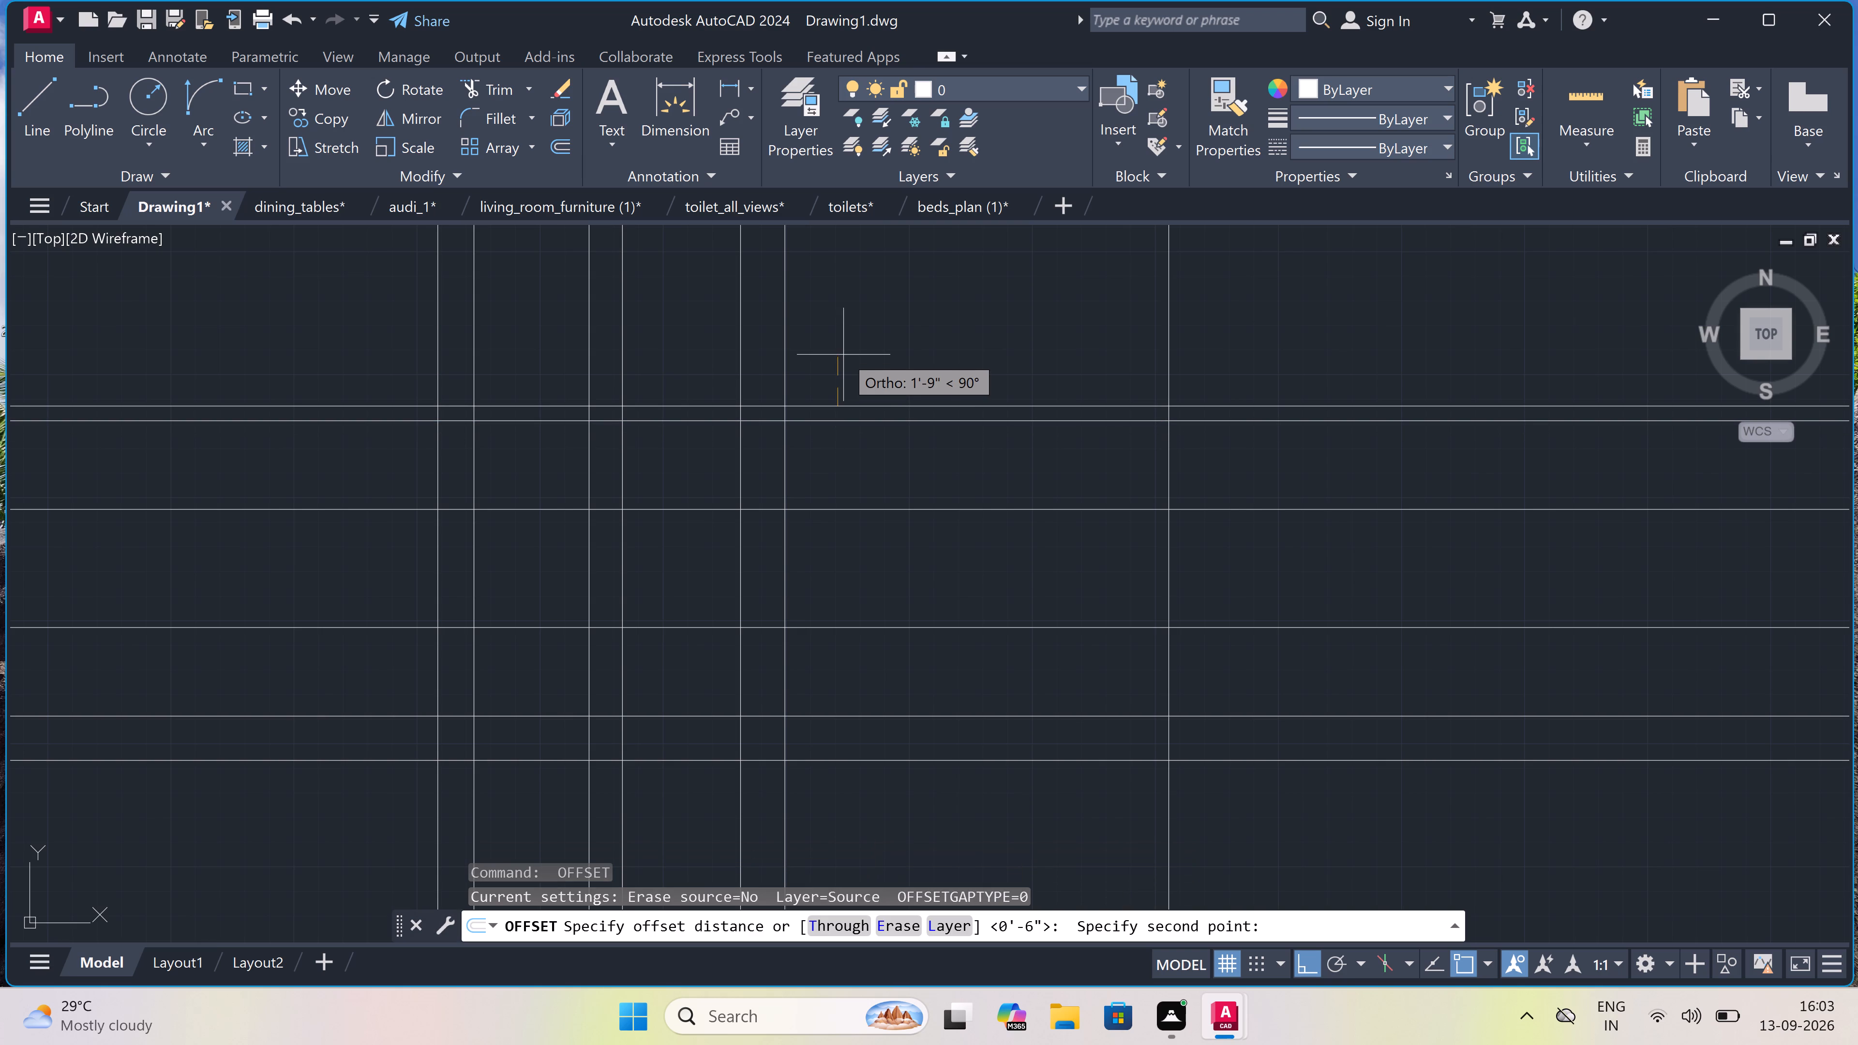
type("3'6\"")
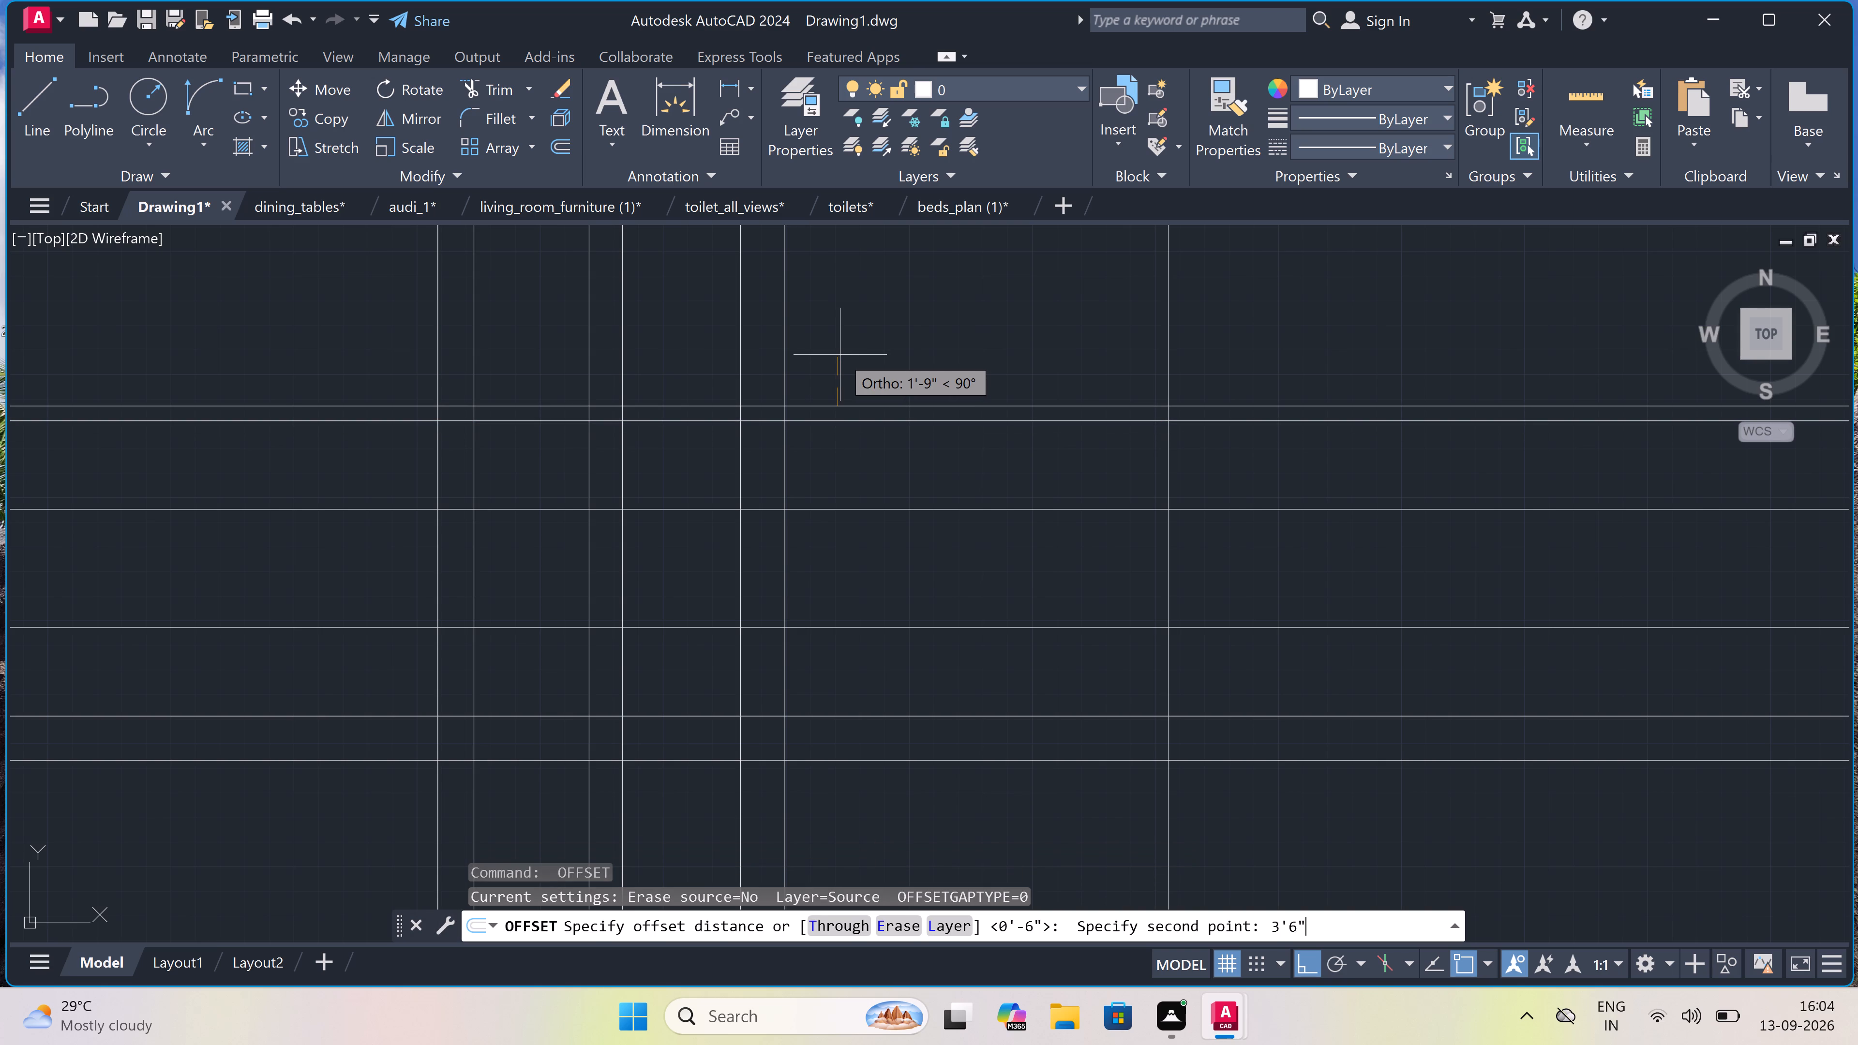
key("space")
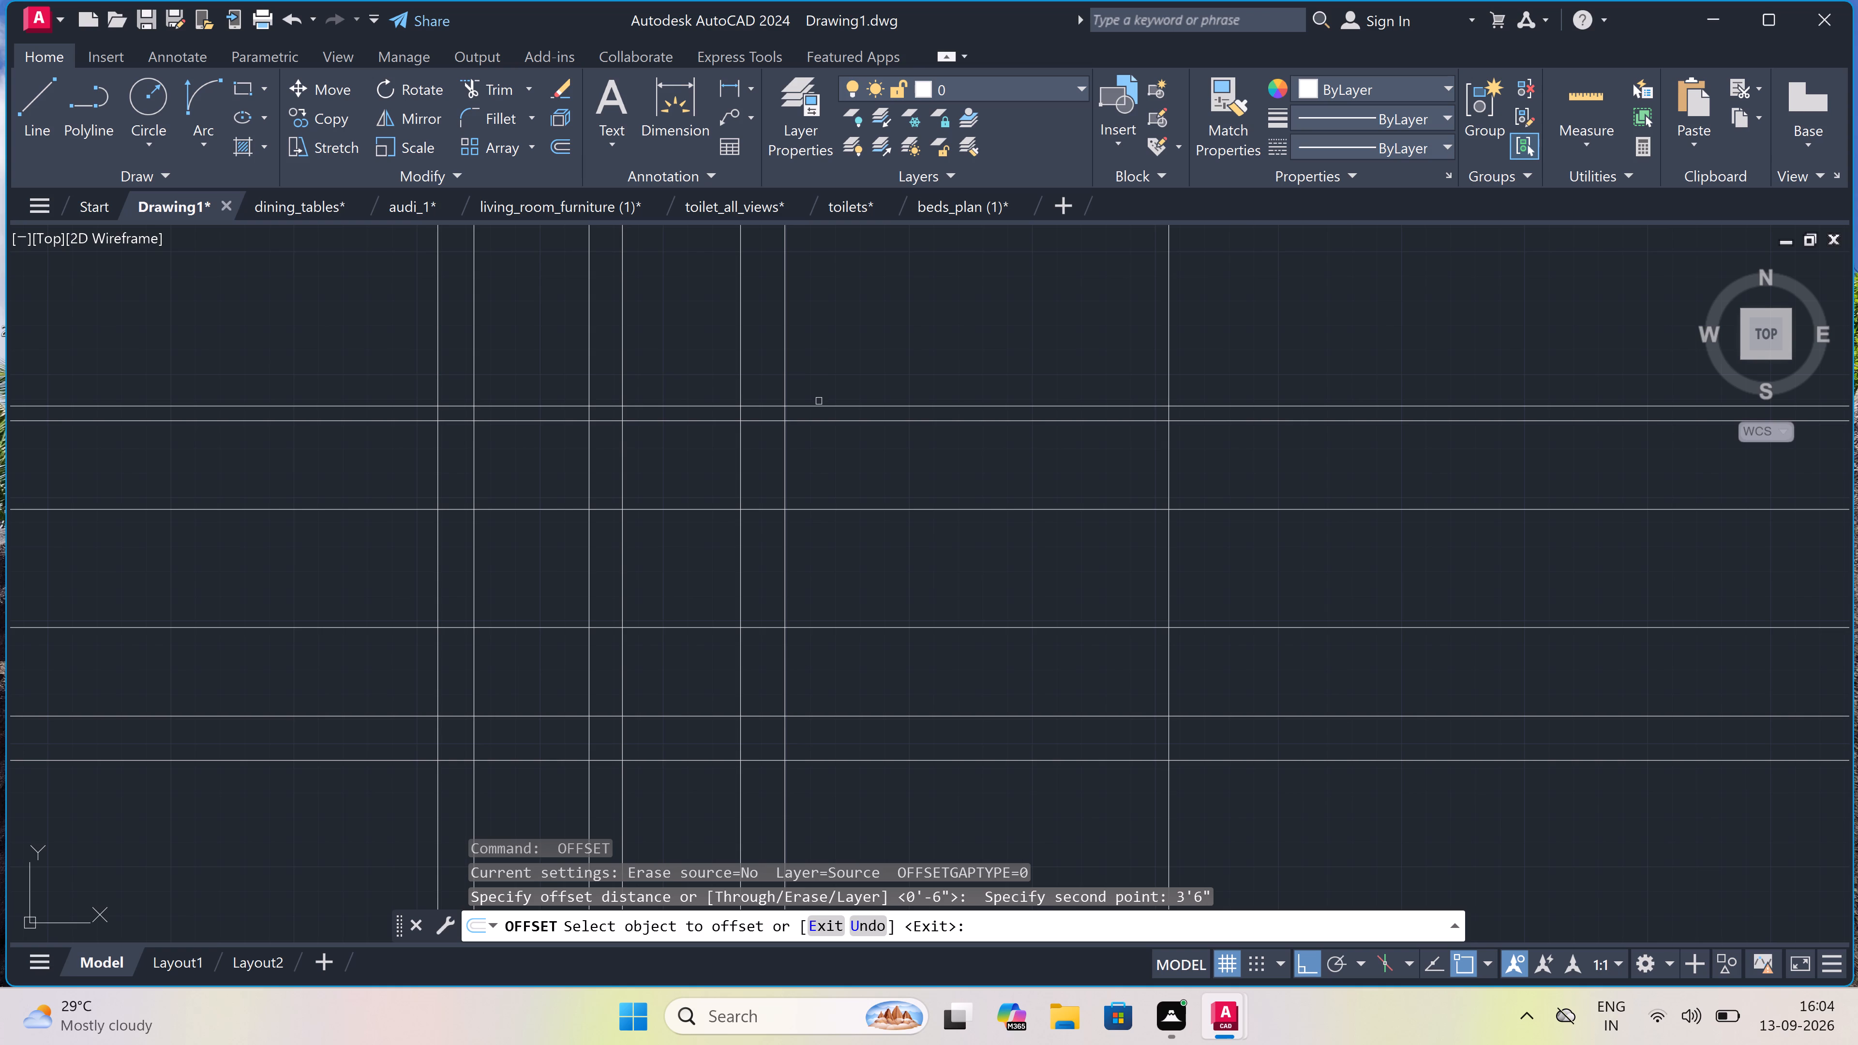
left_click(819, 403)
left_click(819, 396)
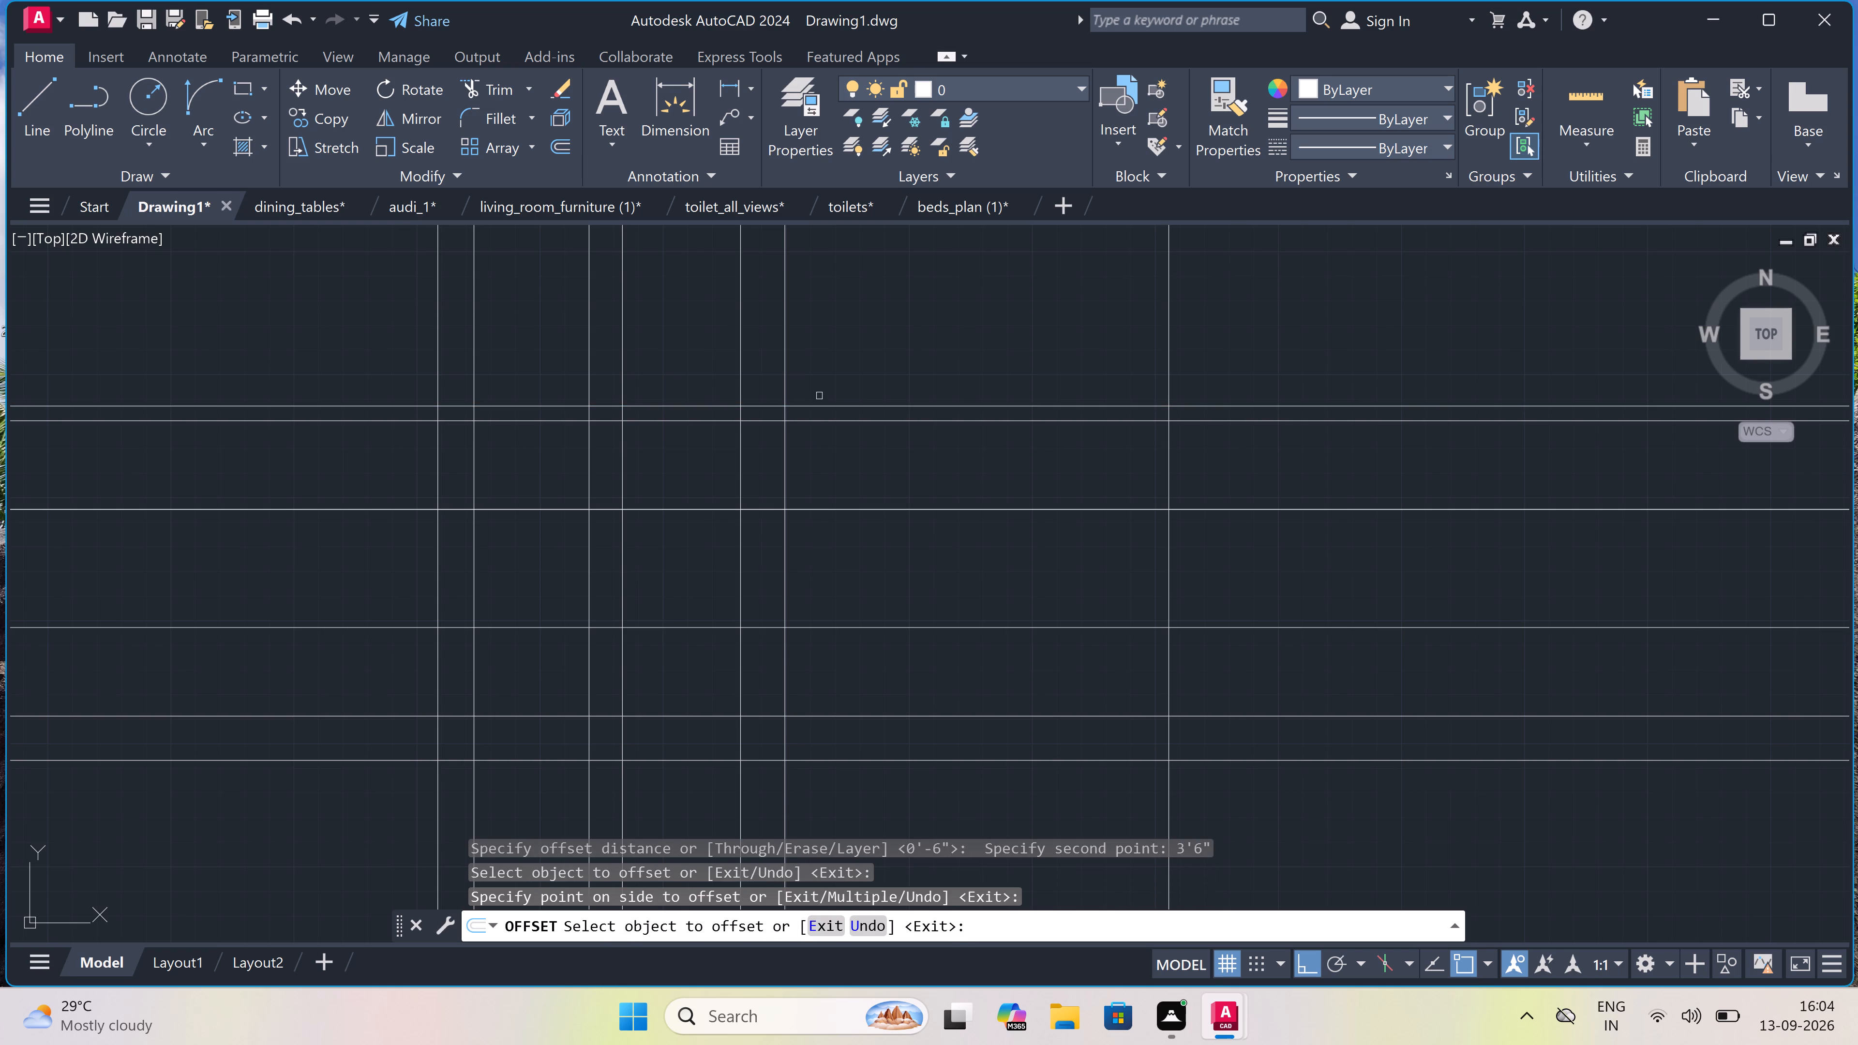
left_click(817, 406)
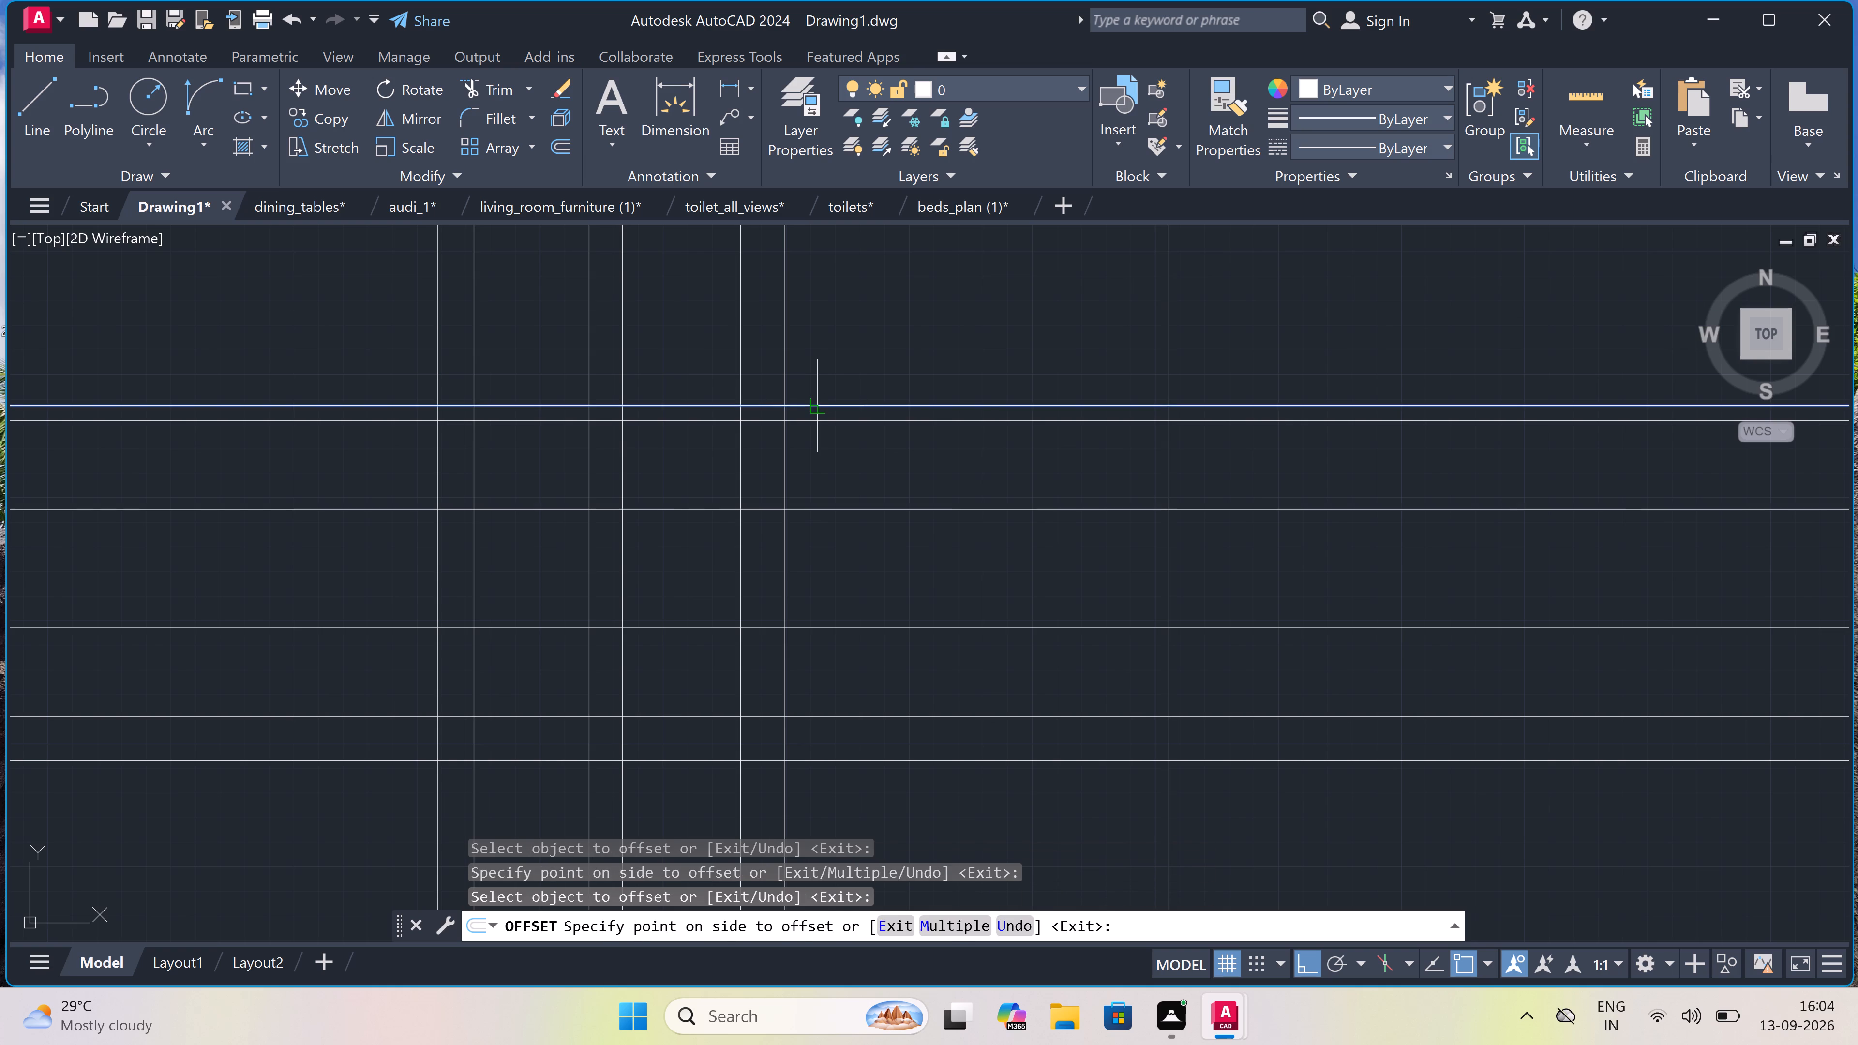
left_click(815, 384)
scroll(819, 378, "down", 3)
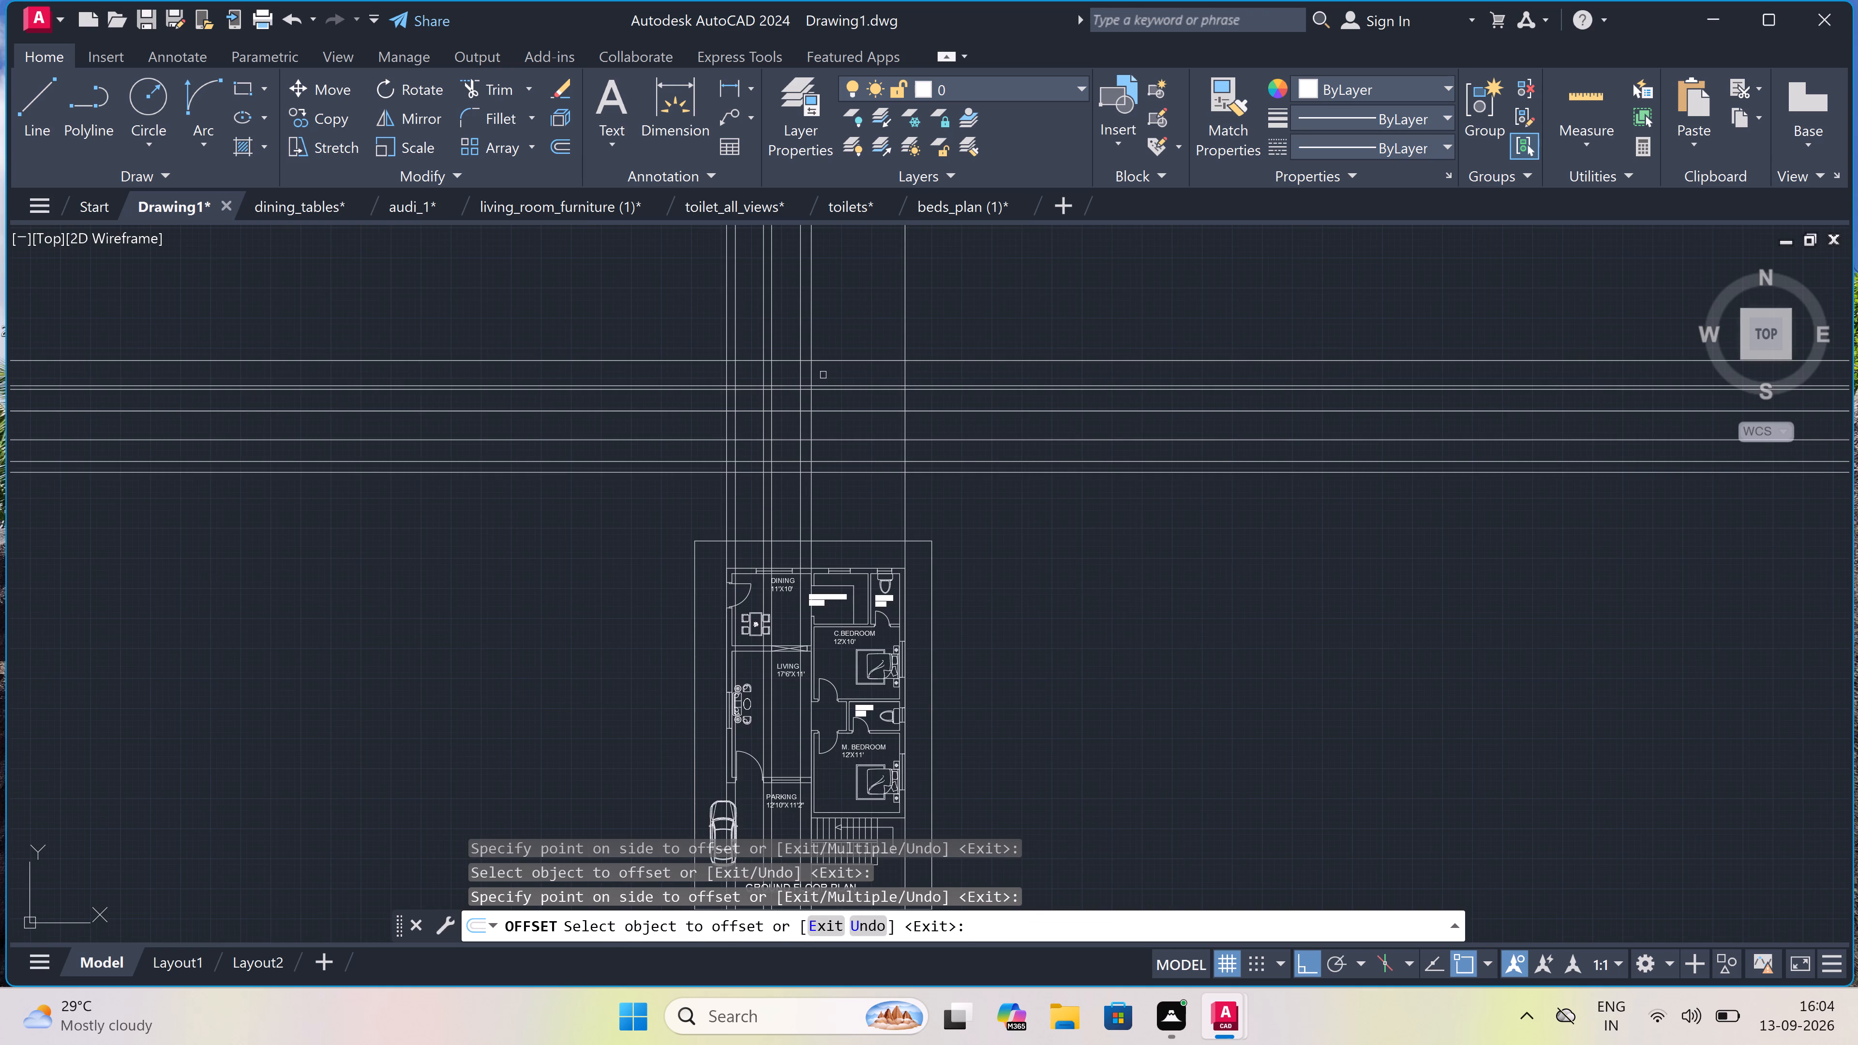
scroll(823, 375, "up", 1)
key("Escape")
Trim the horizontal lines outside the two outermost vertical lines and the vertical lines above the topmost horizontal.
type("TR")
key("space")
left_click_drag(1067, 312, 1067, 328)
left_click(1132, 578)
left_click(1027, 310)
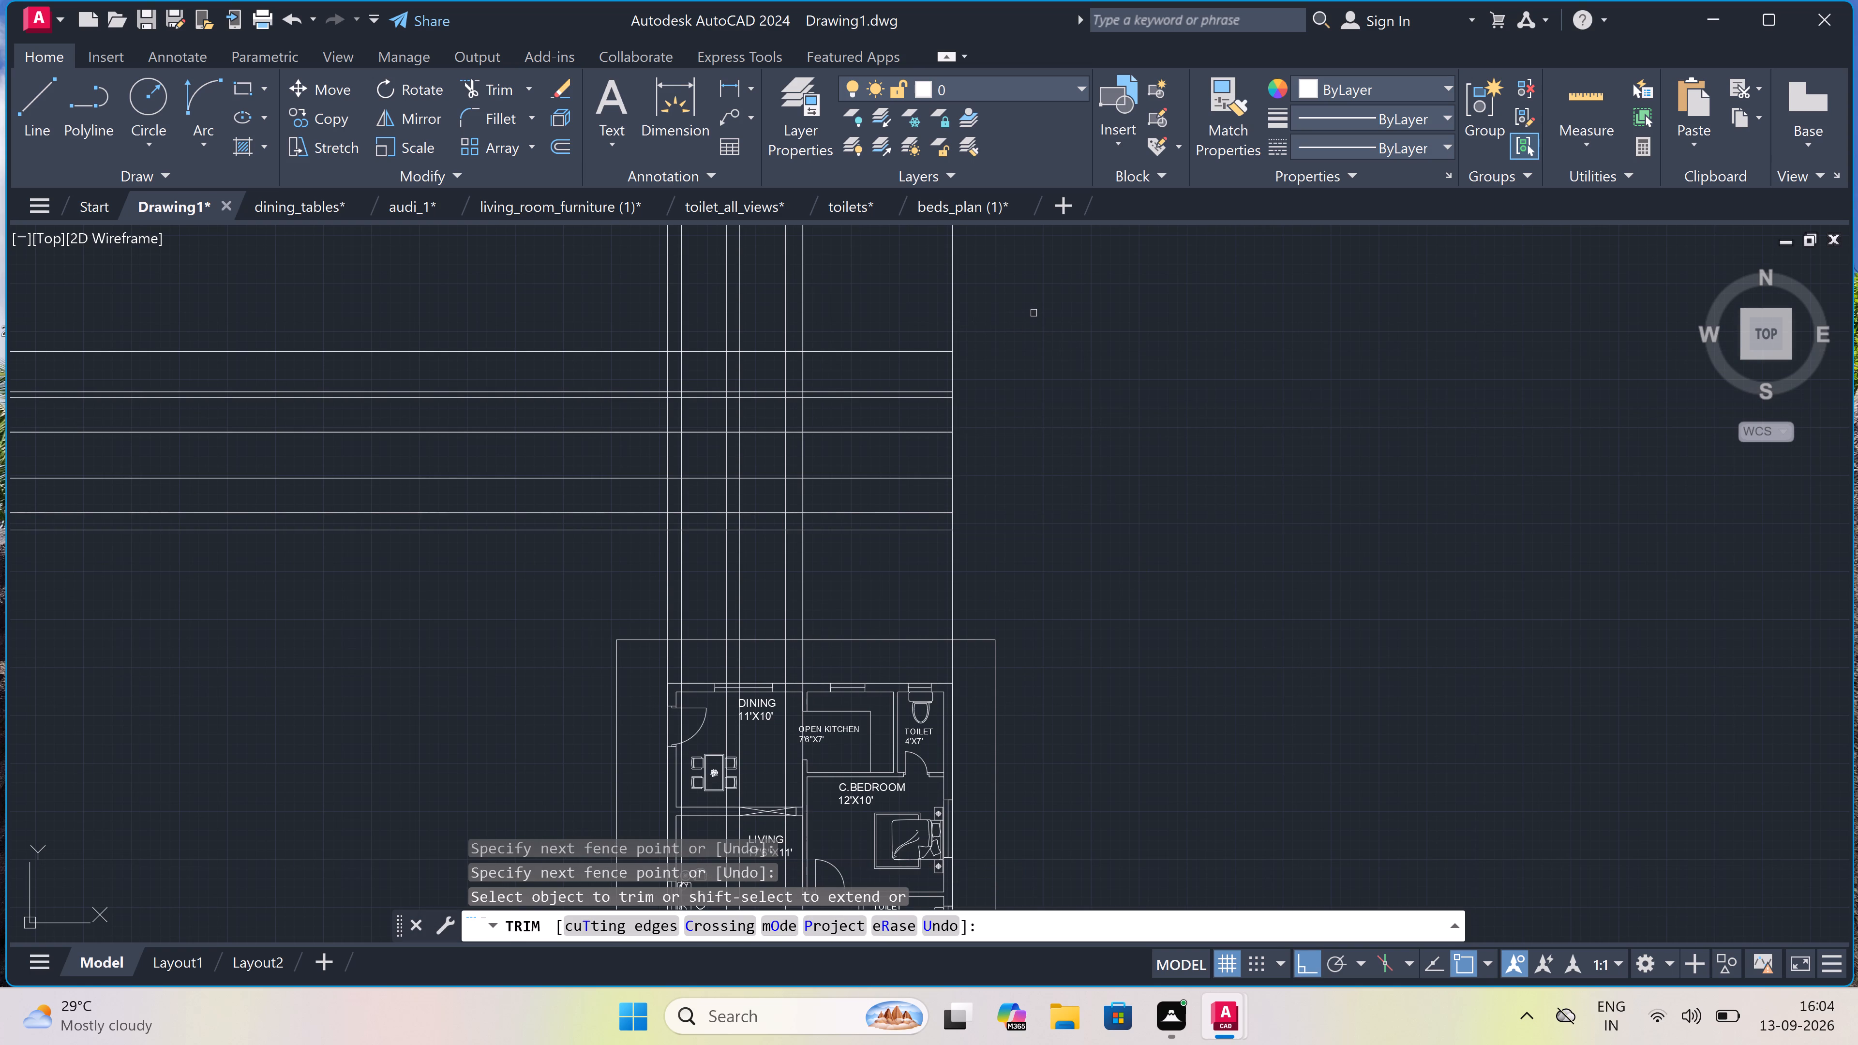
left_click(465, 307)
left_click_drag(465, 307, 453, 330)
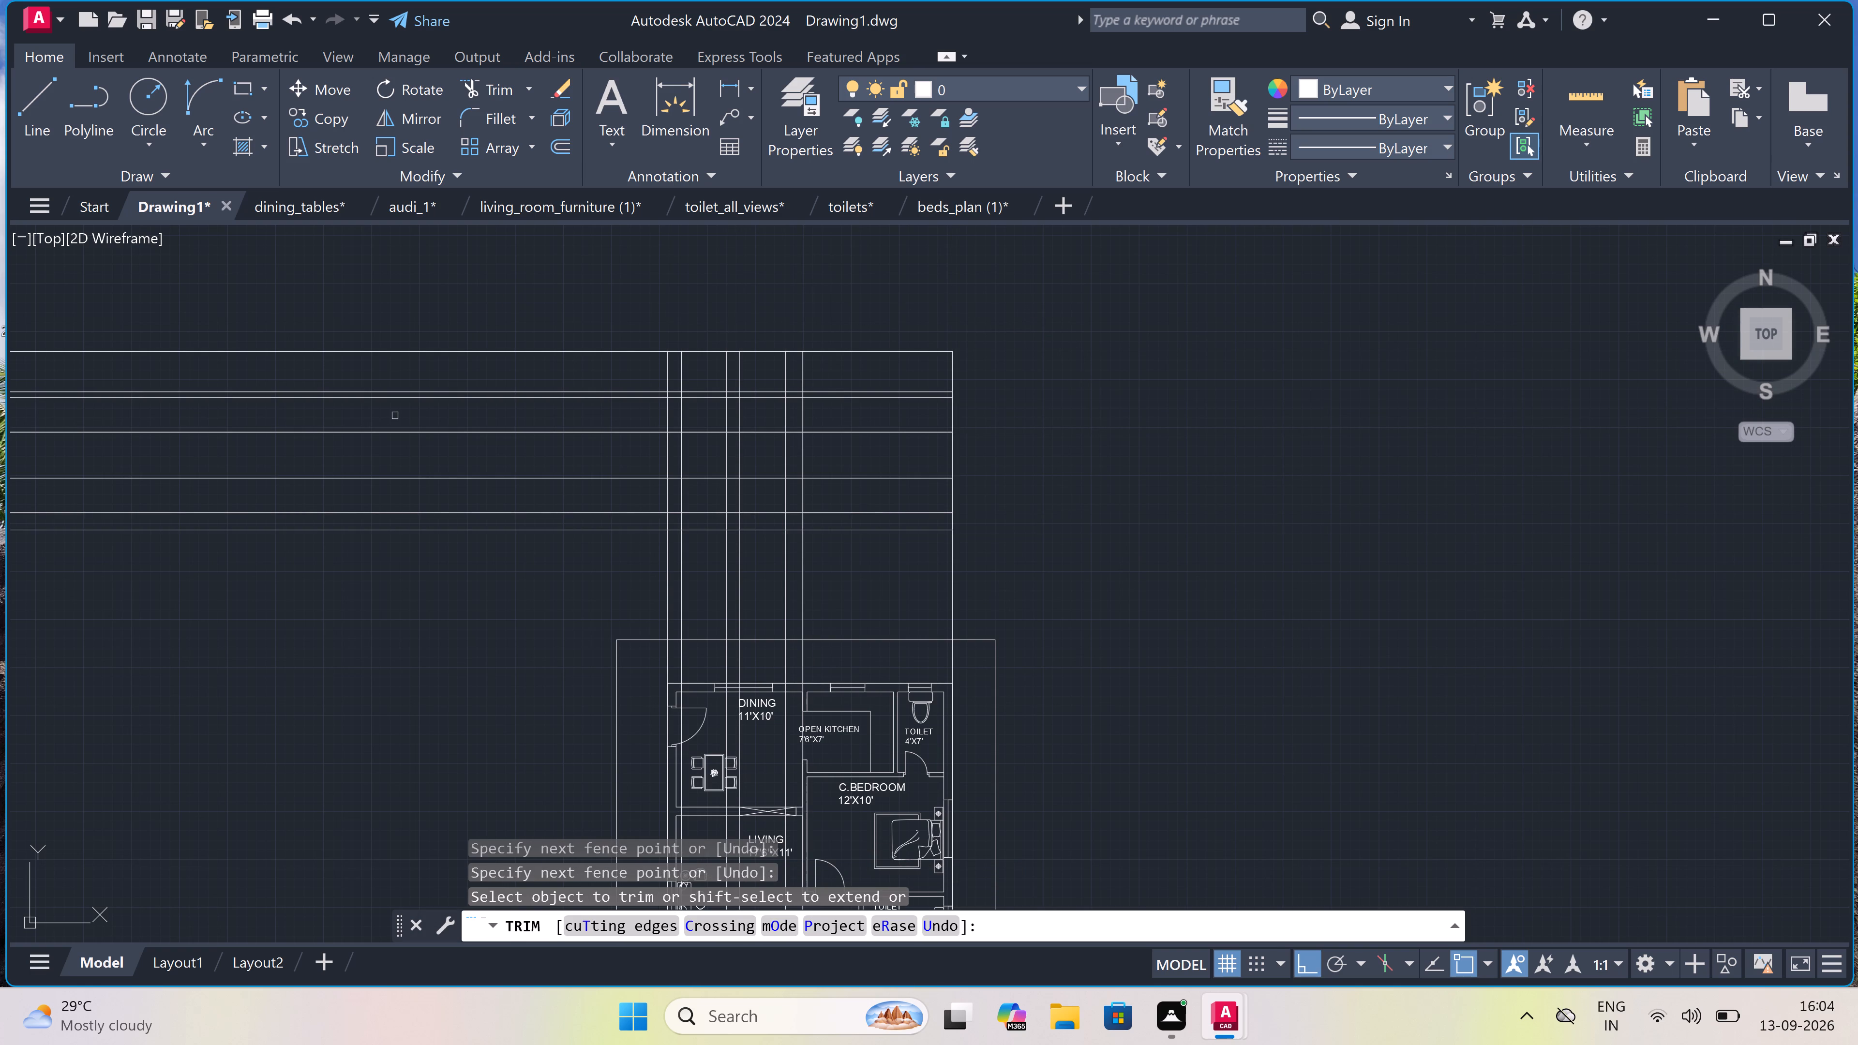
left_click_drag(269, 613, 275, 586)
left_click(510, 294)
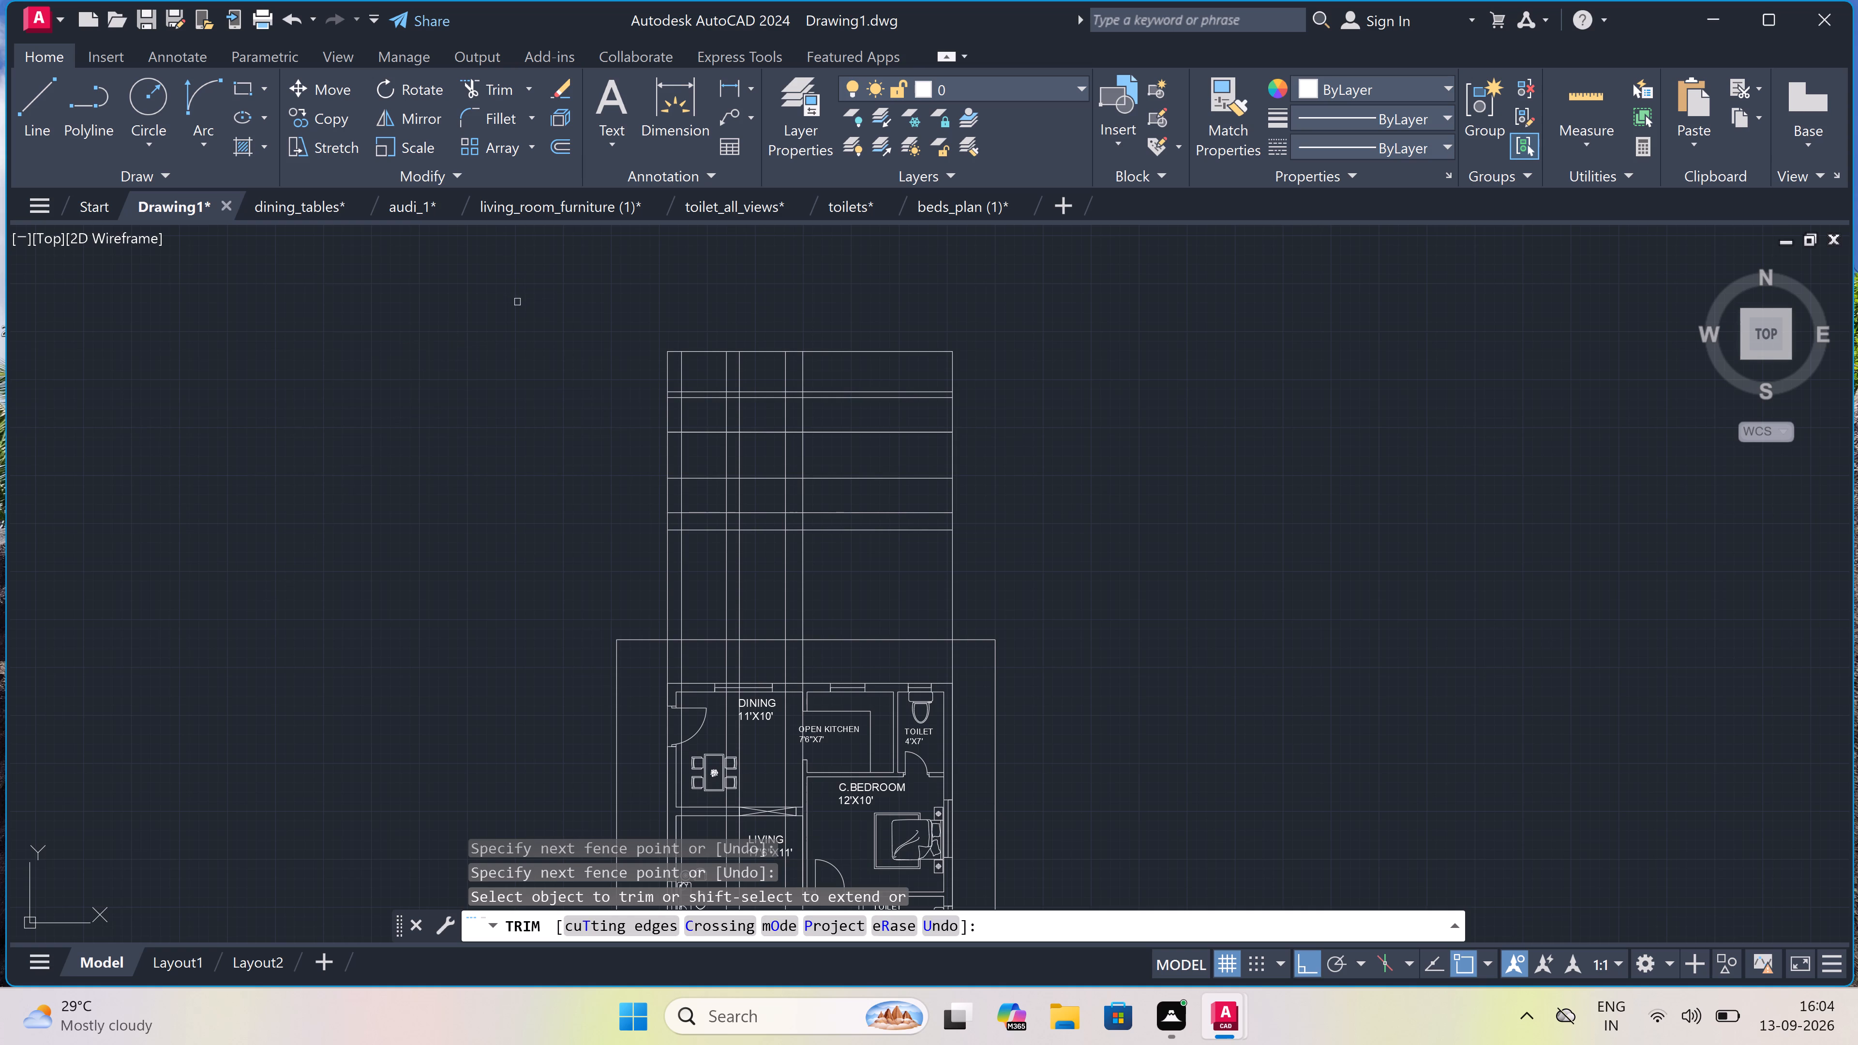
key("Escape")
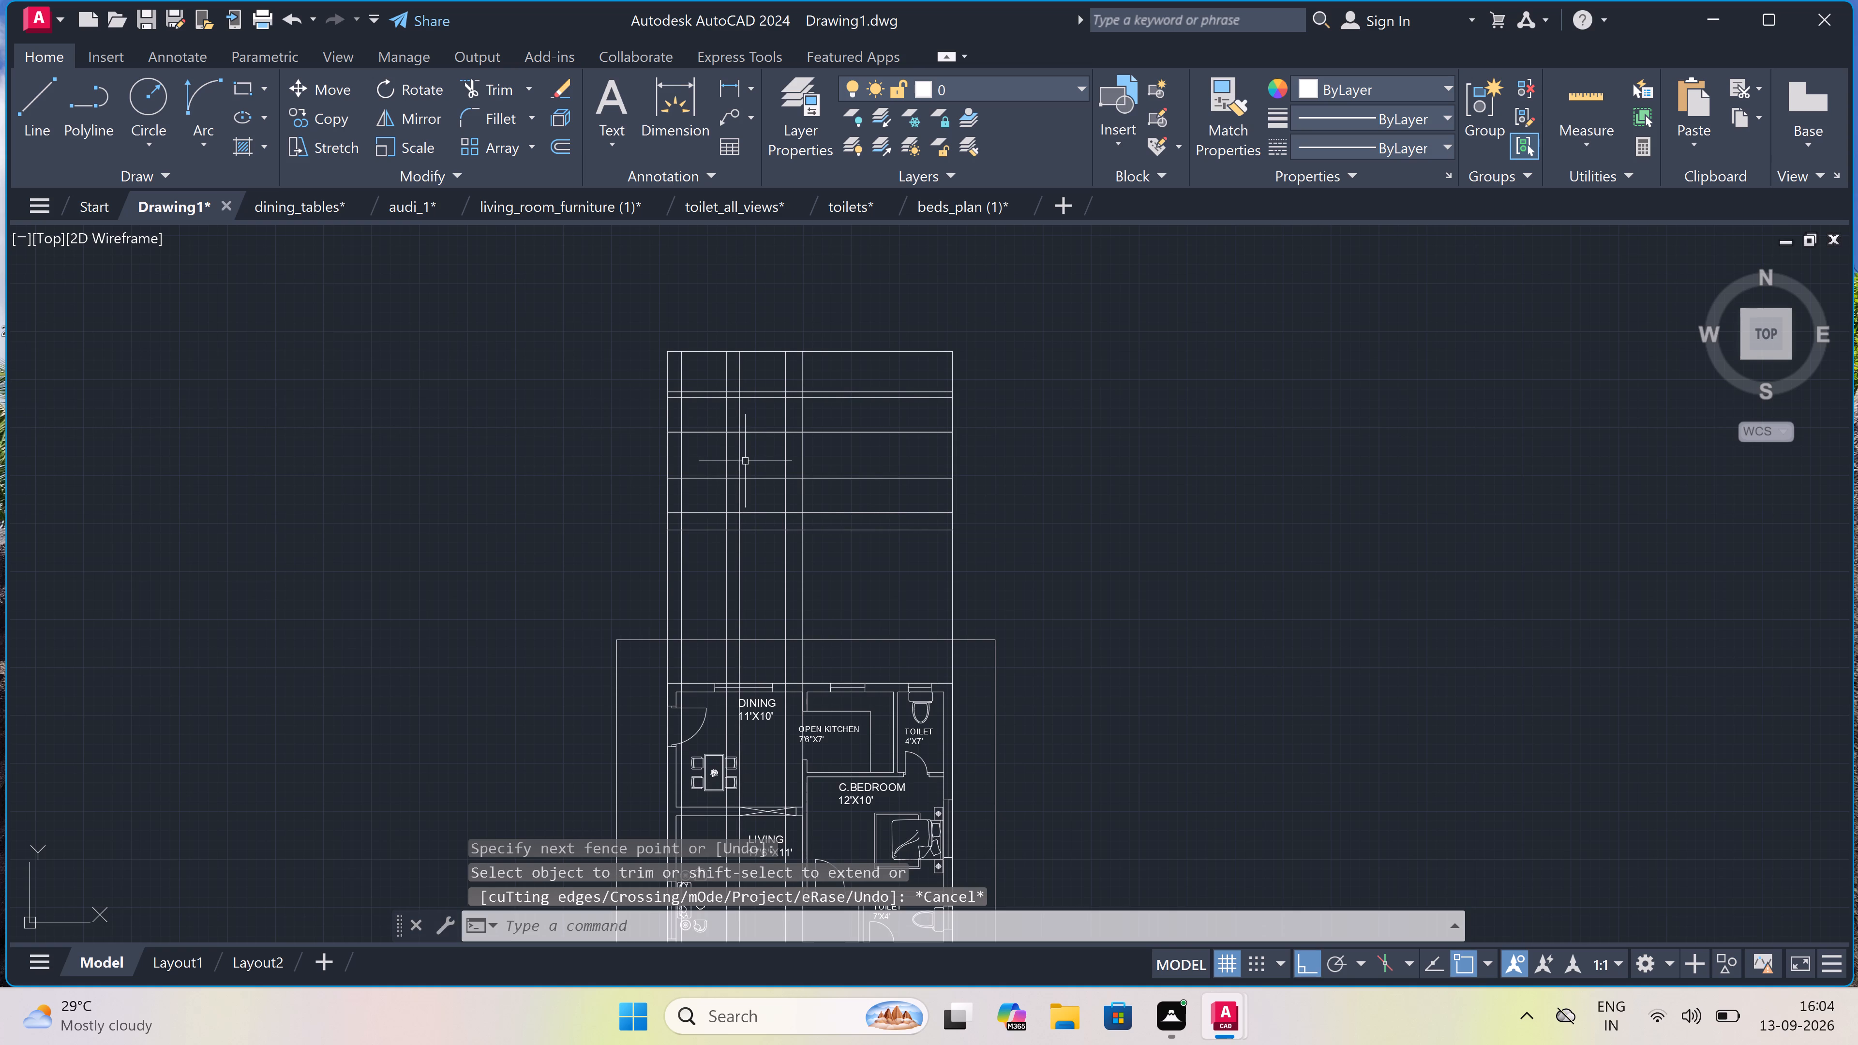
Trim the sill-level line across the entrance opening and the window's two side lines between the sill and plinth lines.
scroll(758, 435, "down", 2)
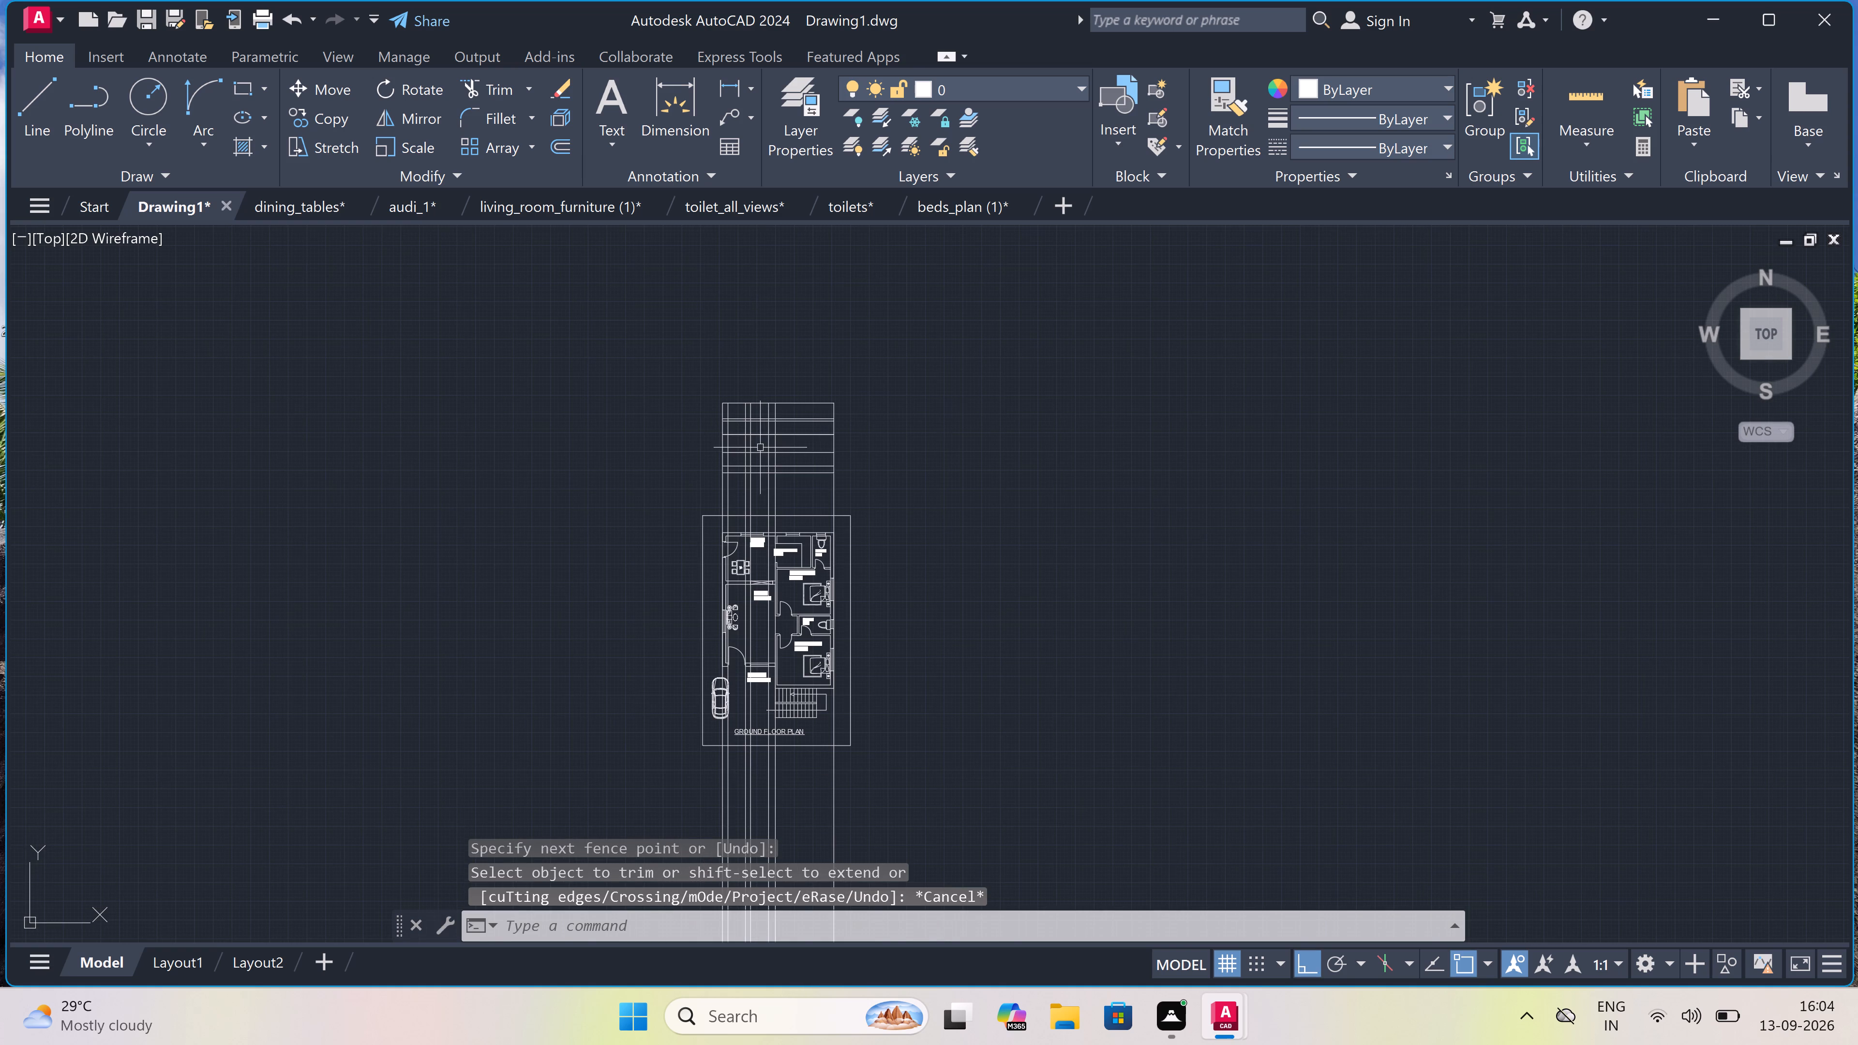
scroll(743, 423, "up", 3)
type("TR")
key("space")
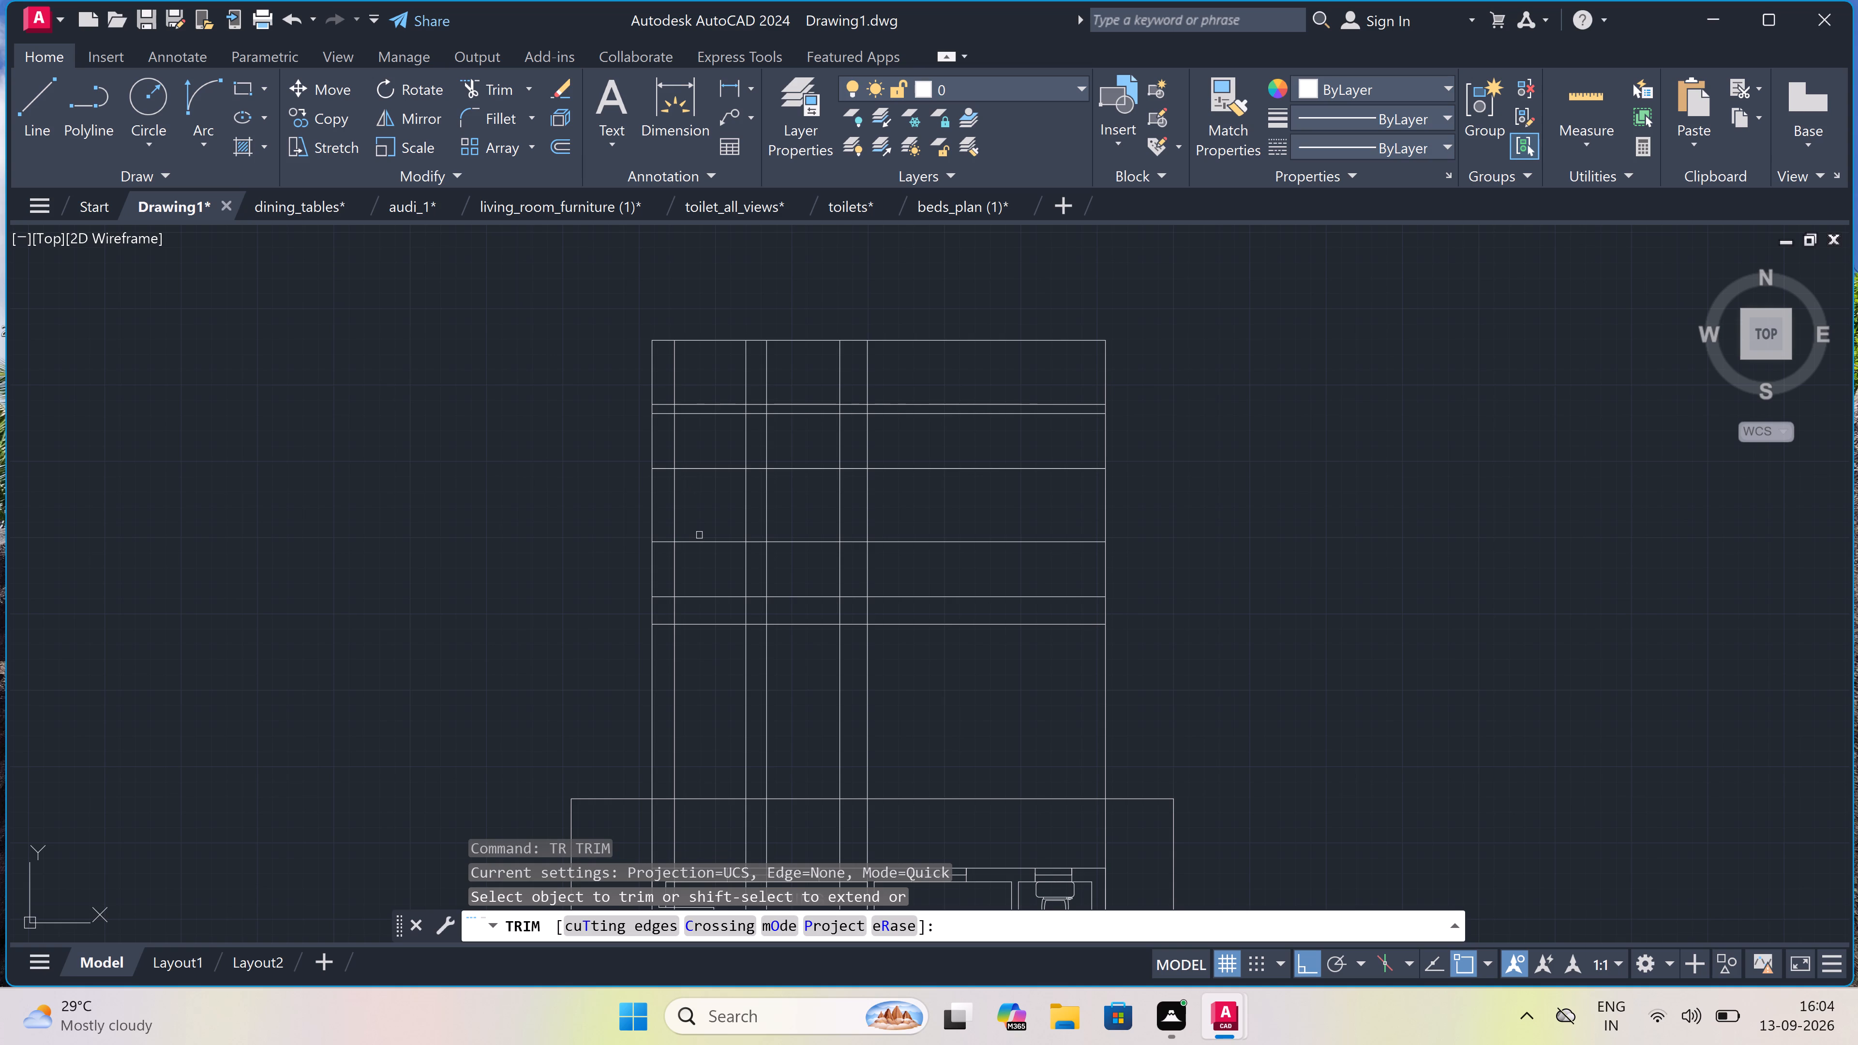
double_click(701, 539)
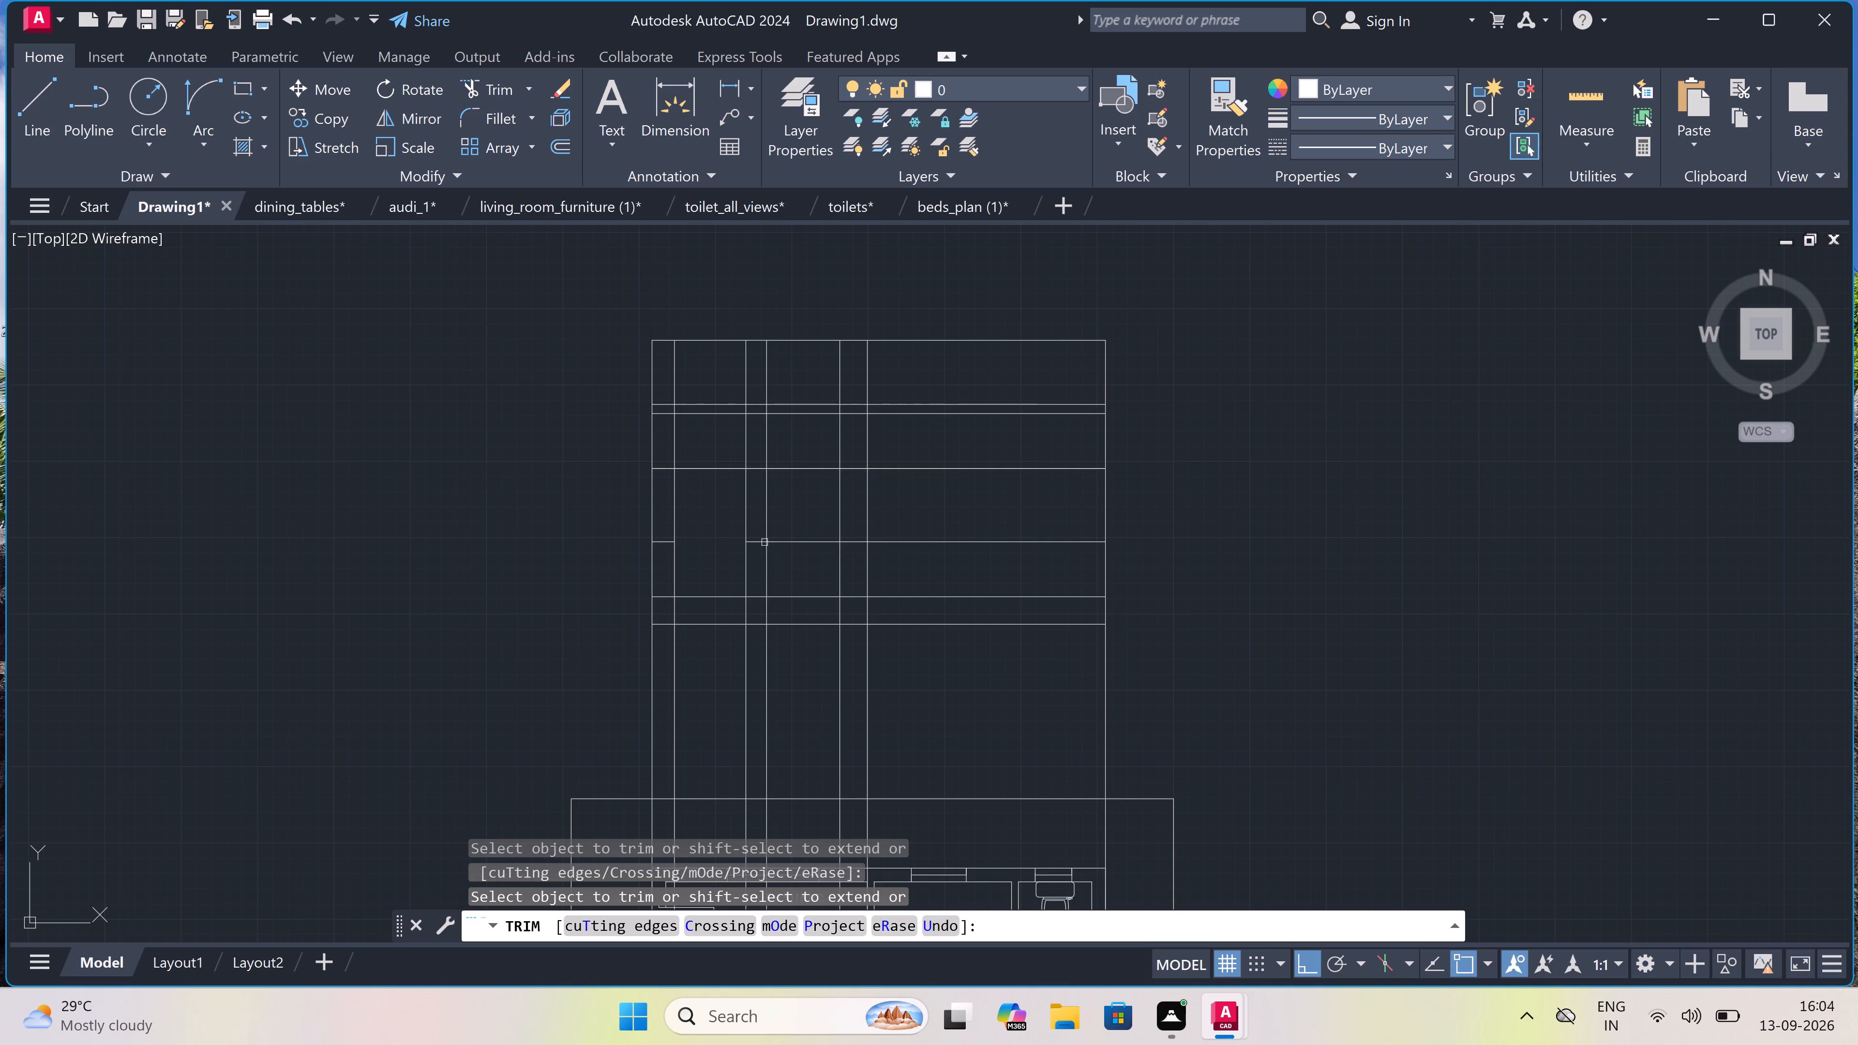
scroll(772, 550, "up", 2)
left_click(732, 594)
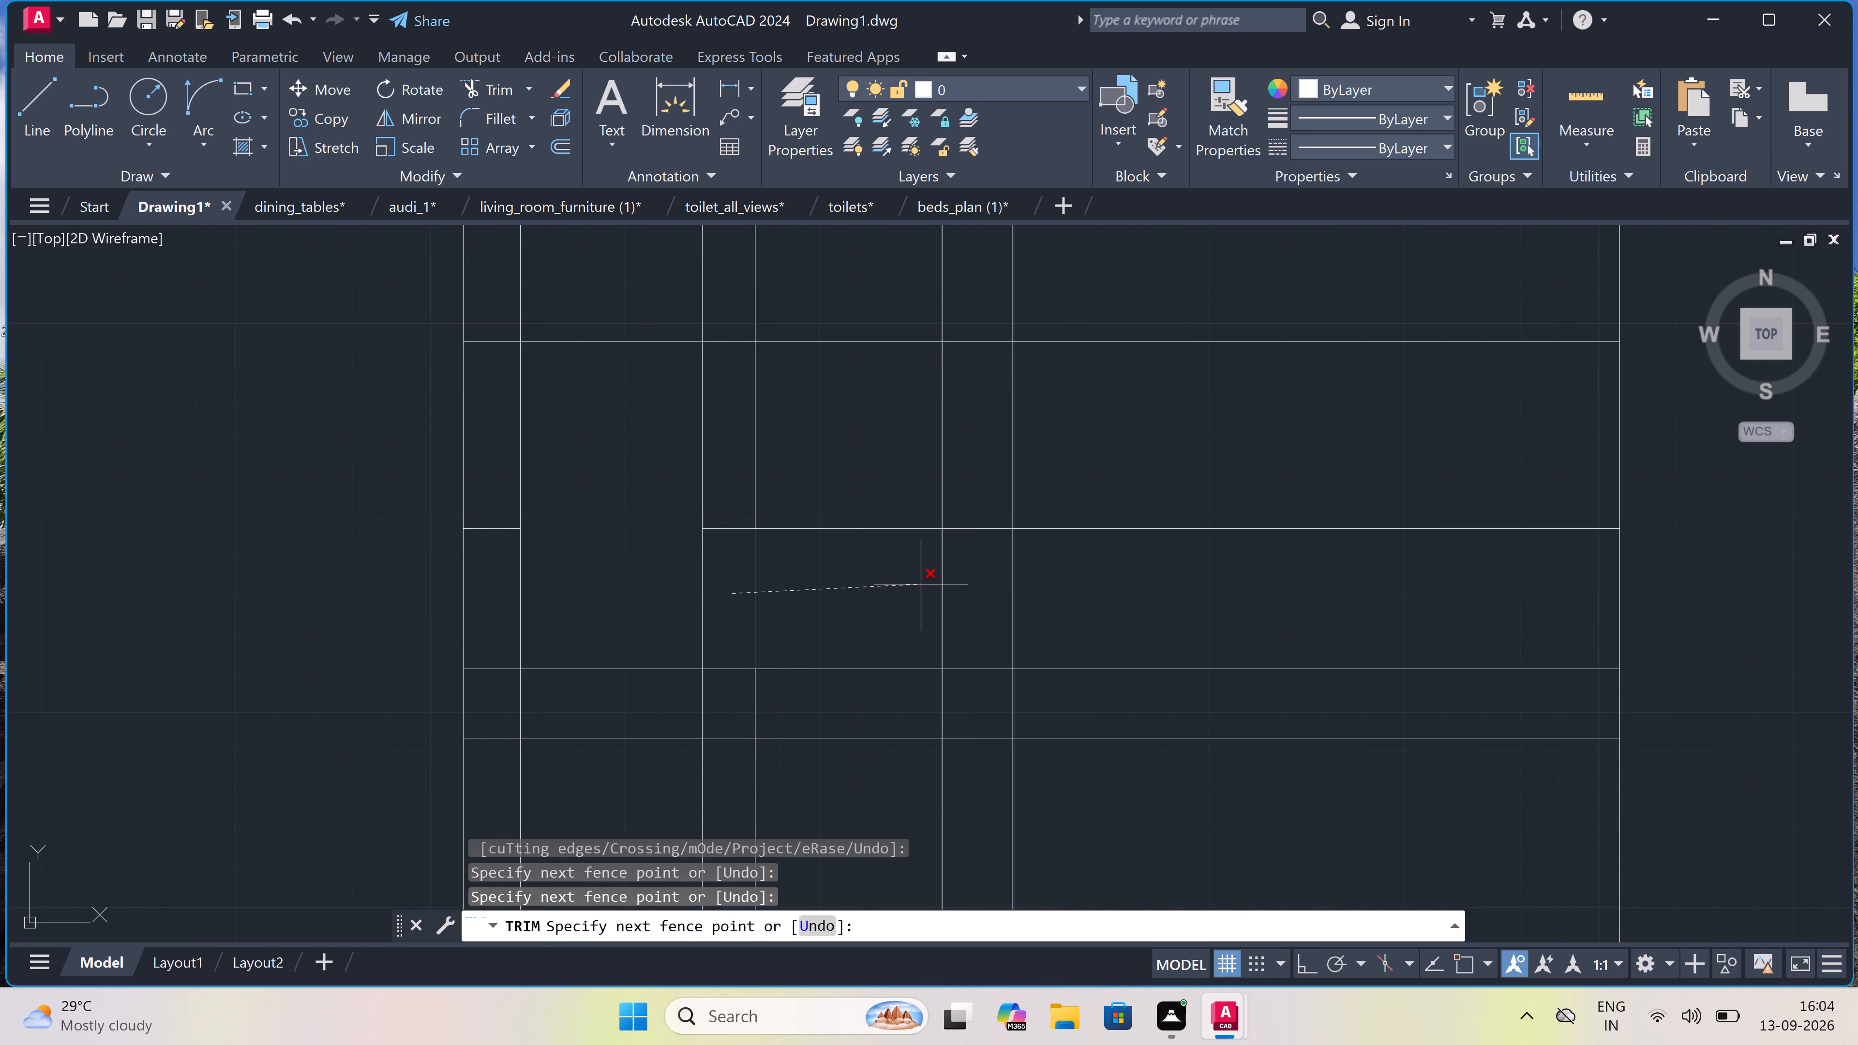
left_click(968, 601)
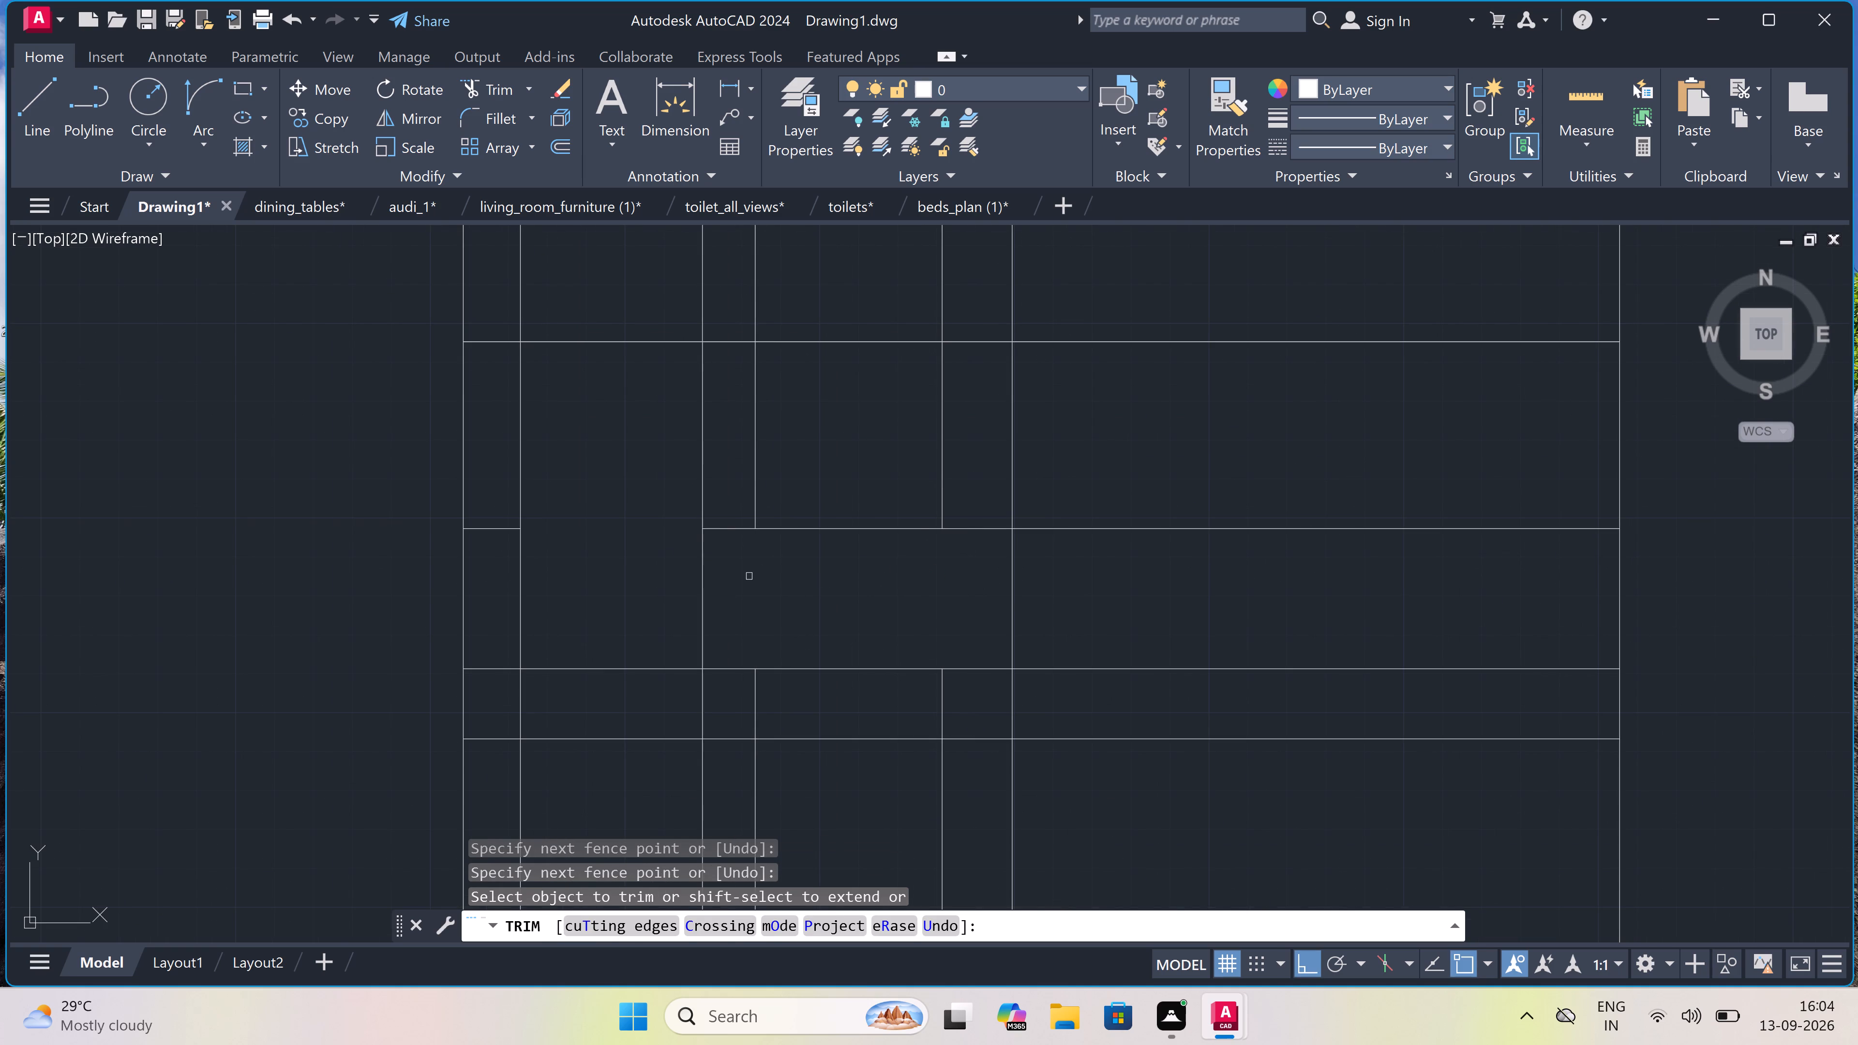
Trim the sill and head lines between entrance and window, and both openings' side lines between head level and the slab.
left_click(715, 561)
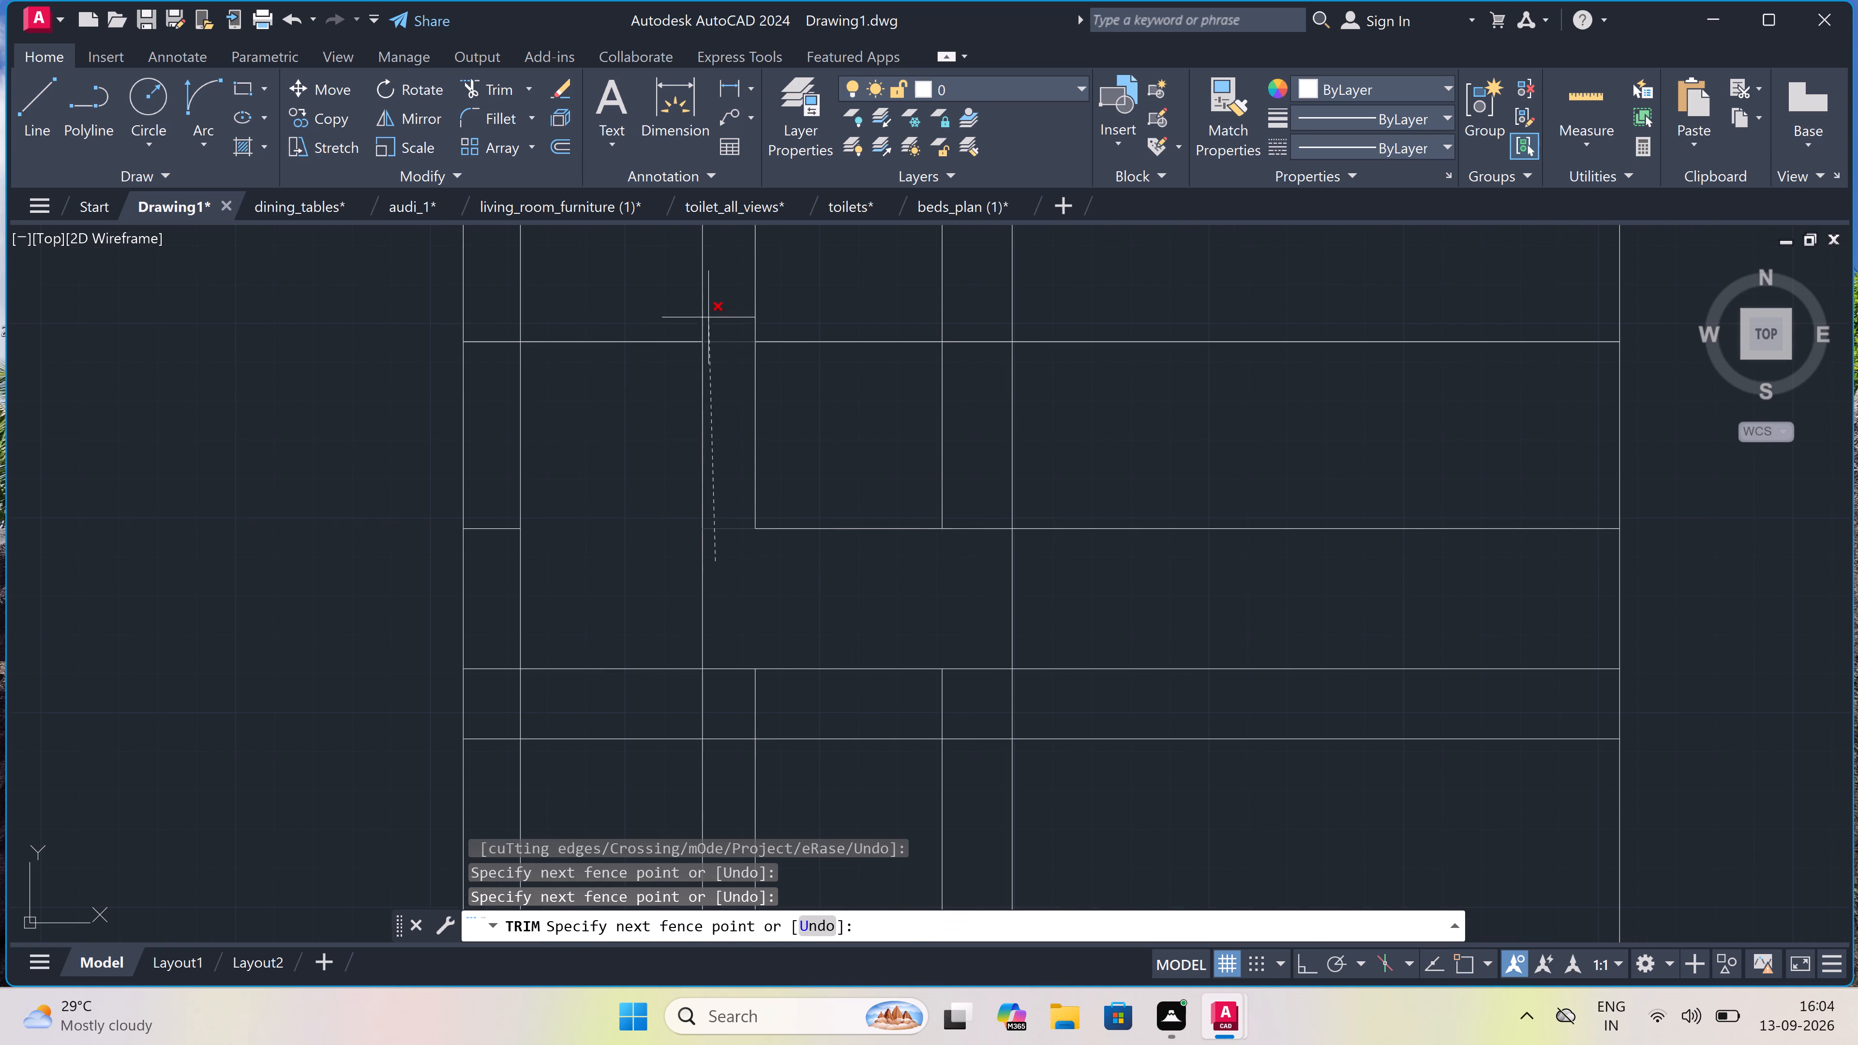
left_click(708, 307)
scroll(709, 309, "down", 3)
scroll(820, 289, "up", 2)
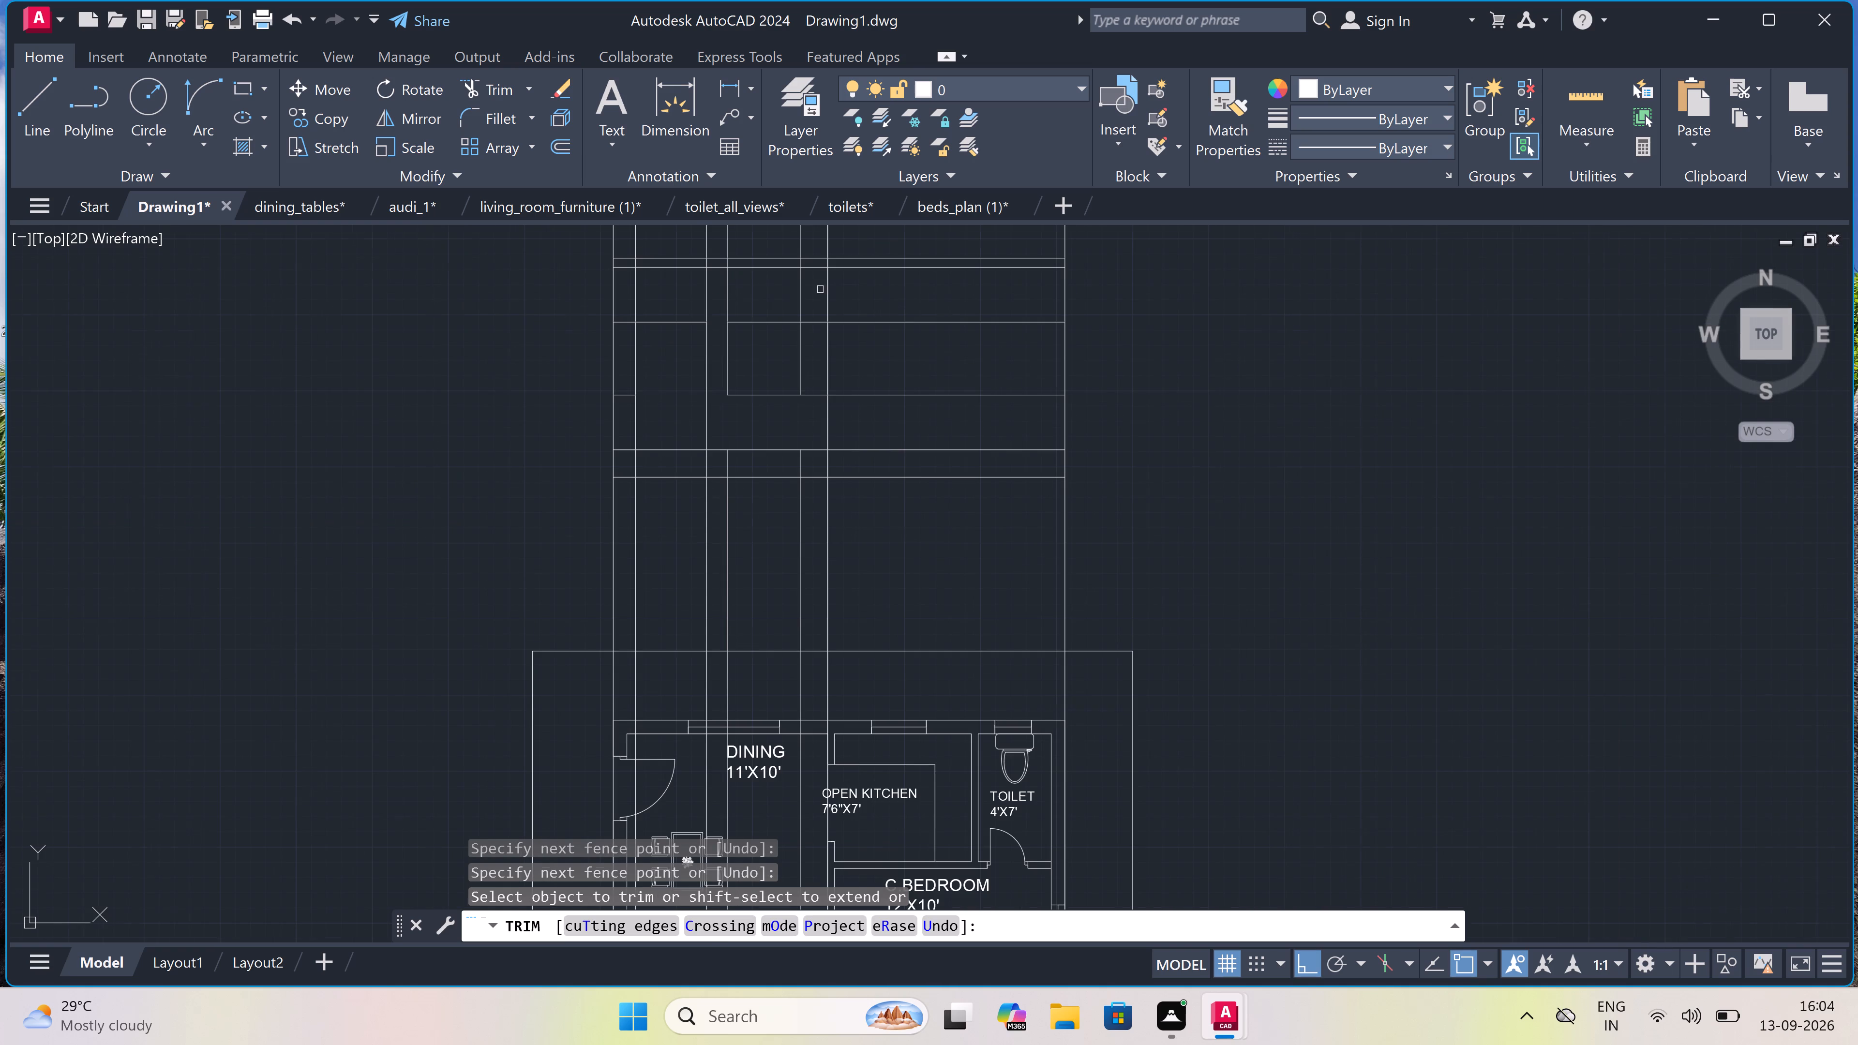
left_click_drag(797, 298, 792, 299)
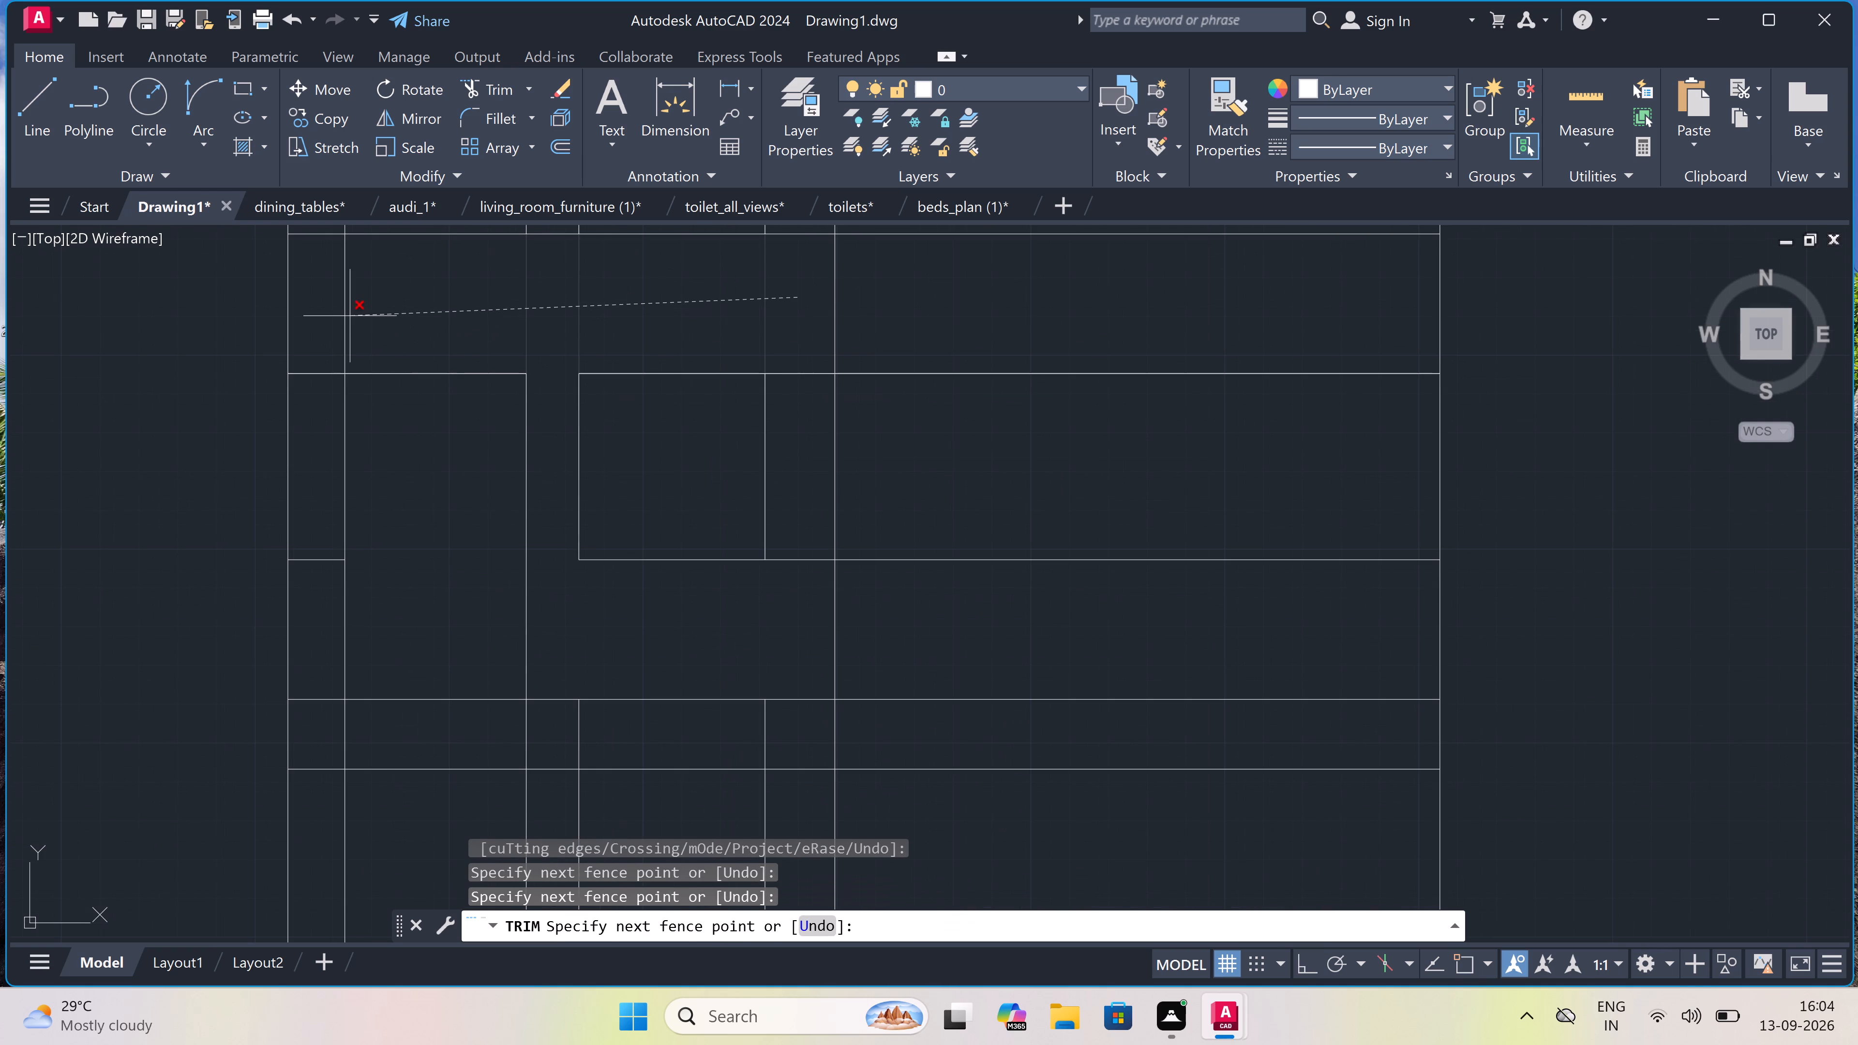
left_click(328, 311)
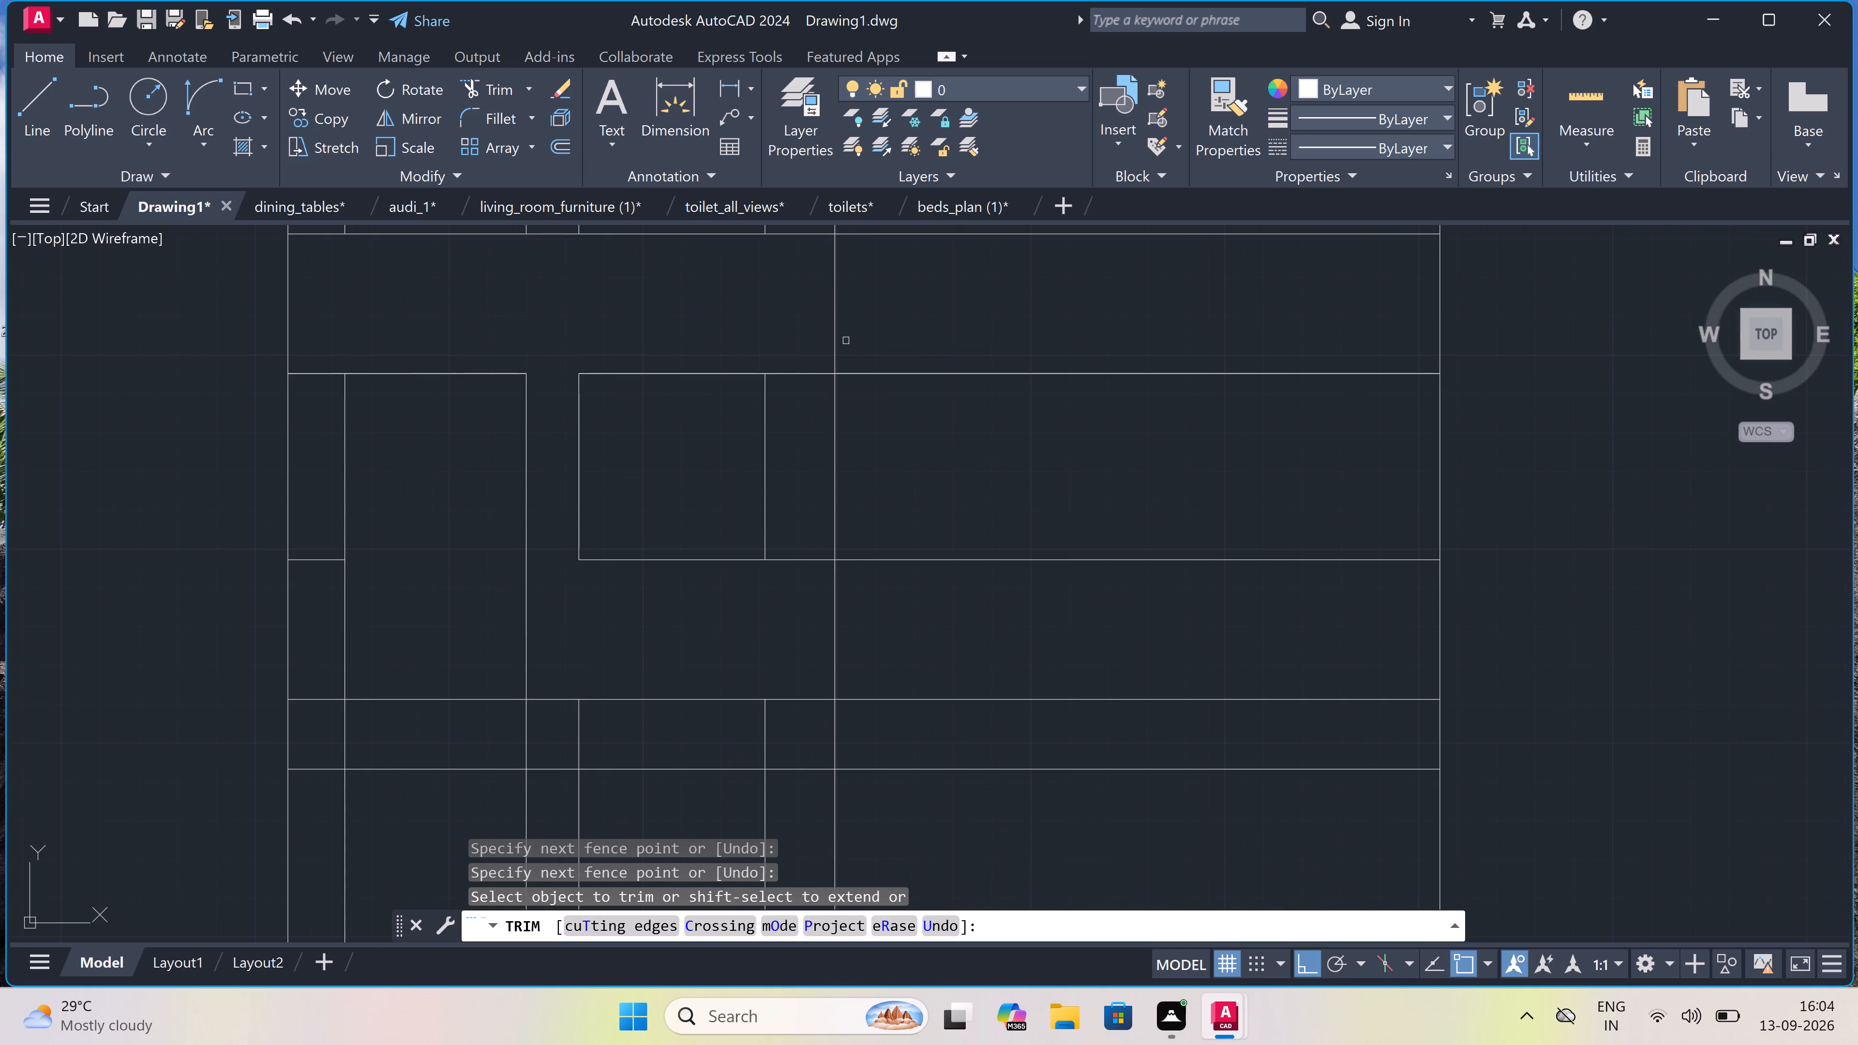
Trim the sill and head lines between the window and the full-height line beside it, and between the entrance and the outer wall edge.
left_click(805, 362)
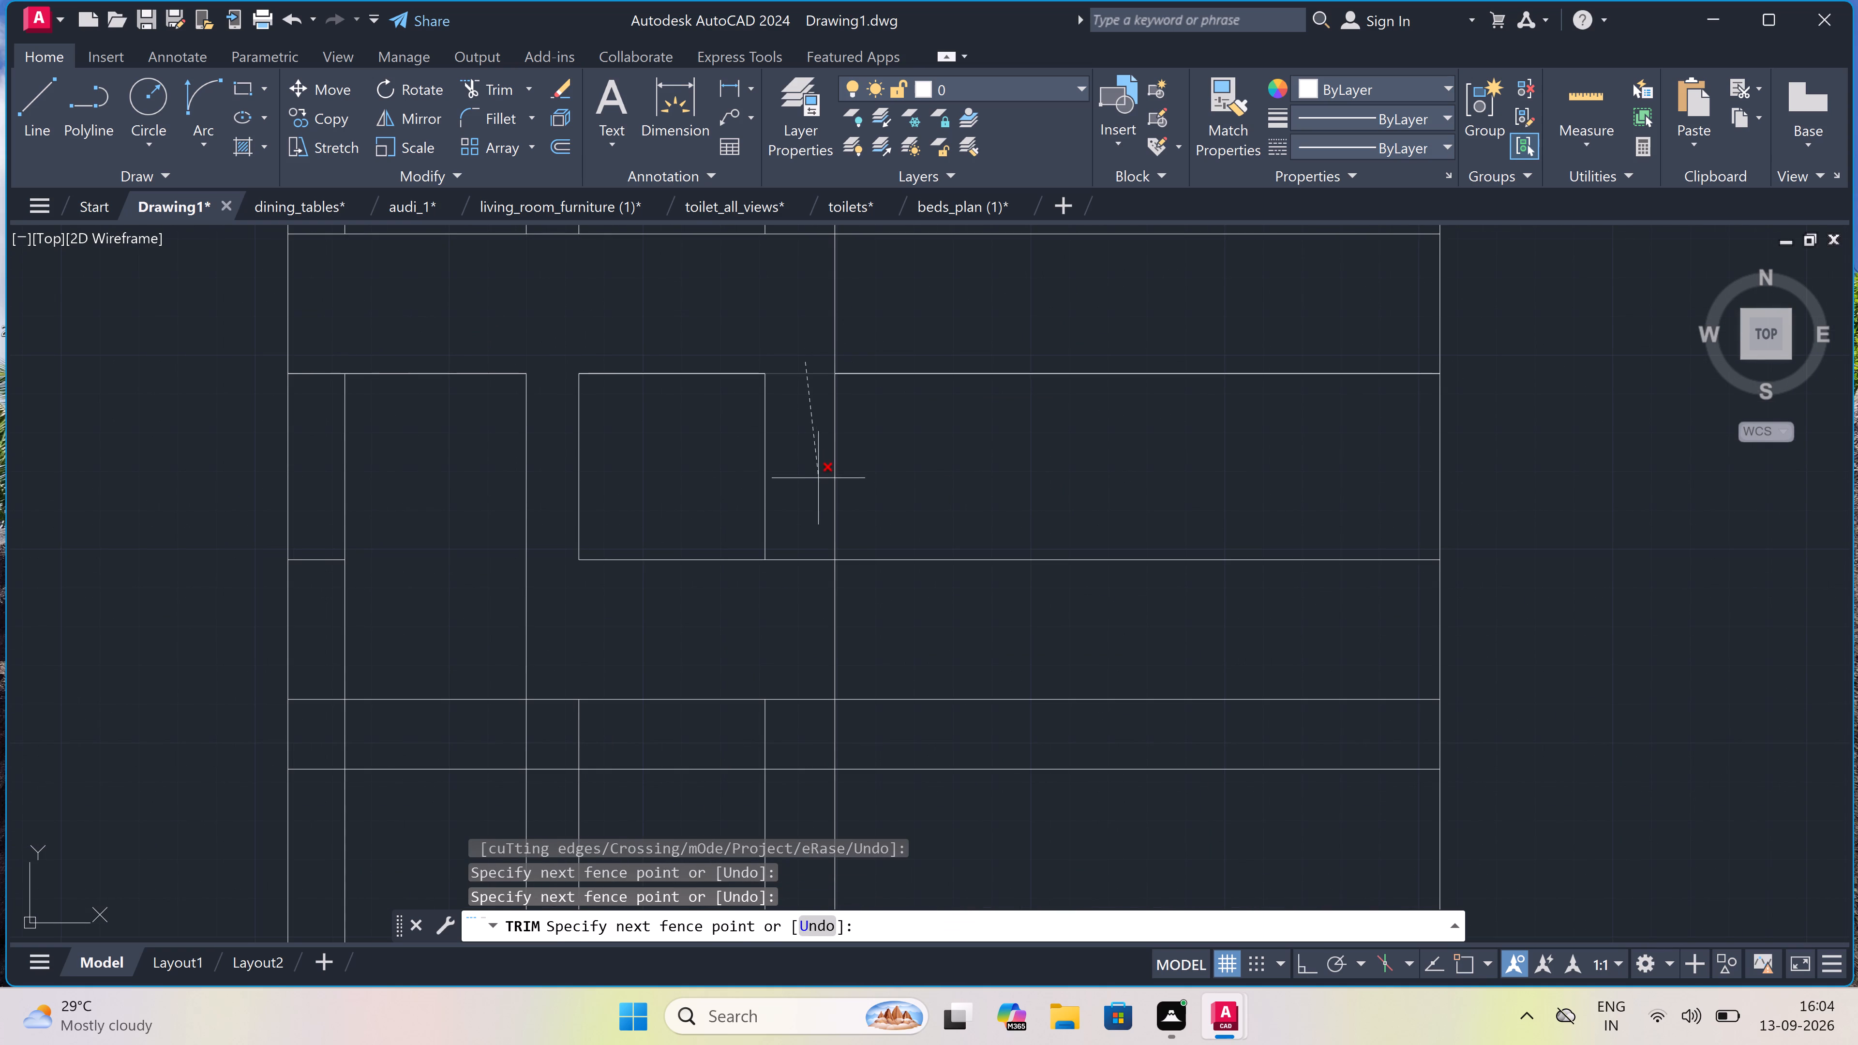
left_click(796, 595)
scroll(796, 595, "down", 3)
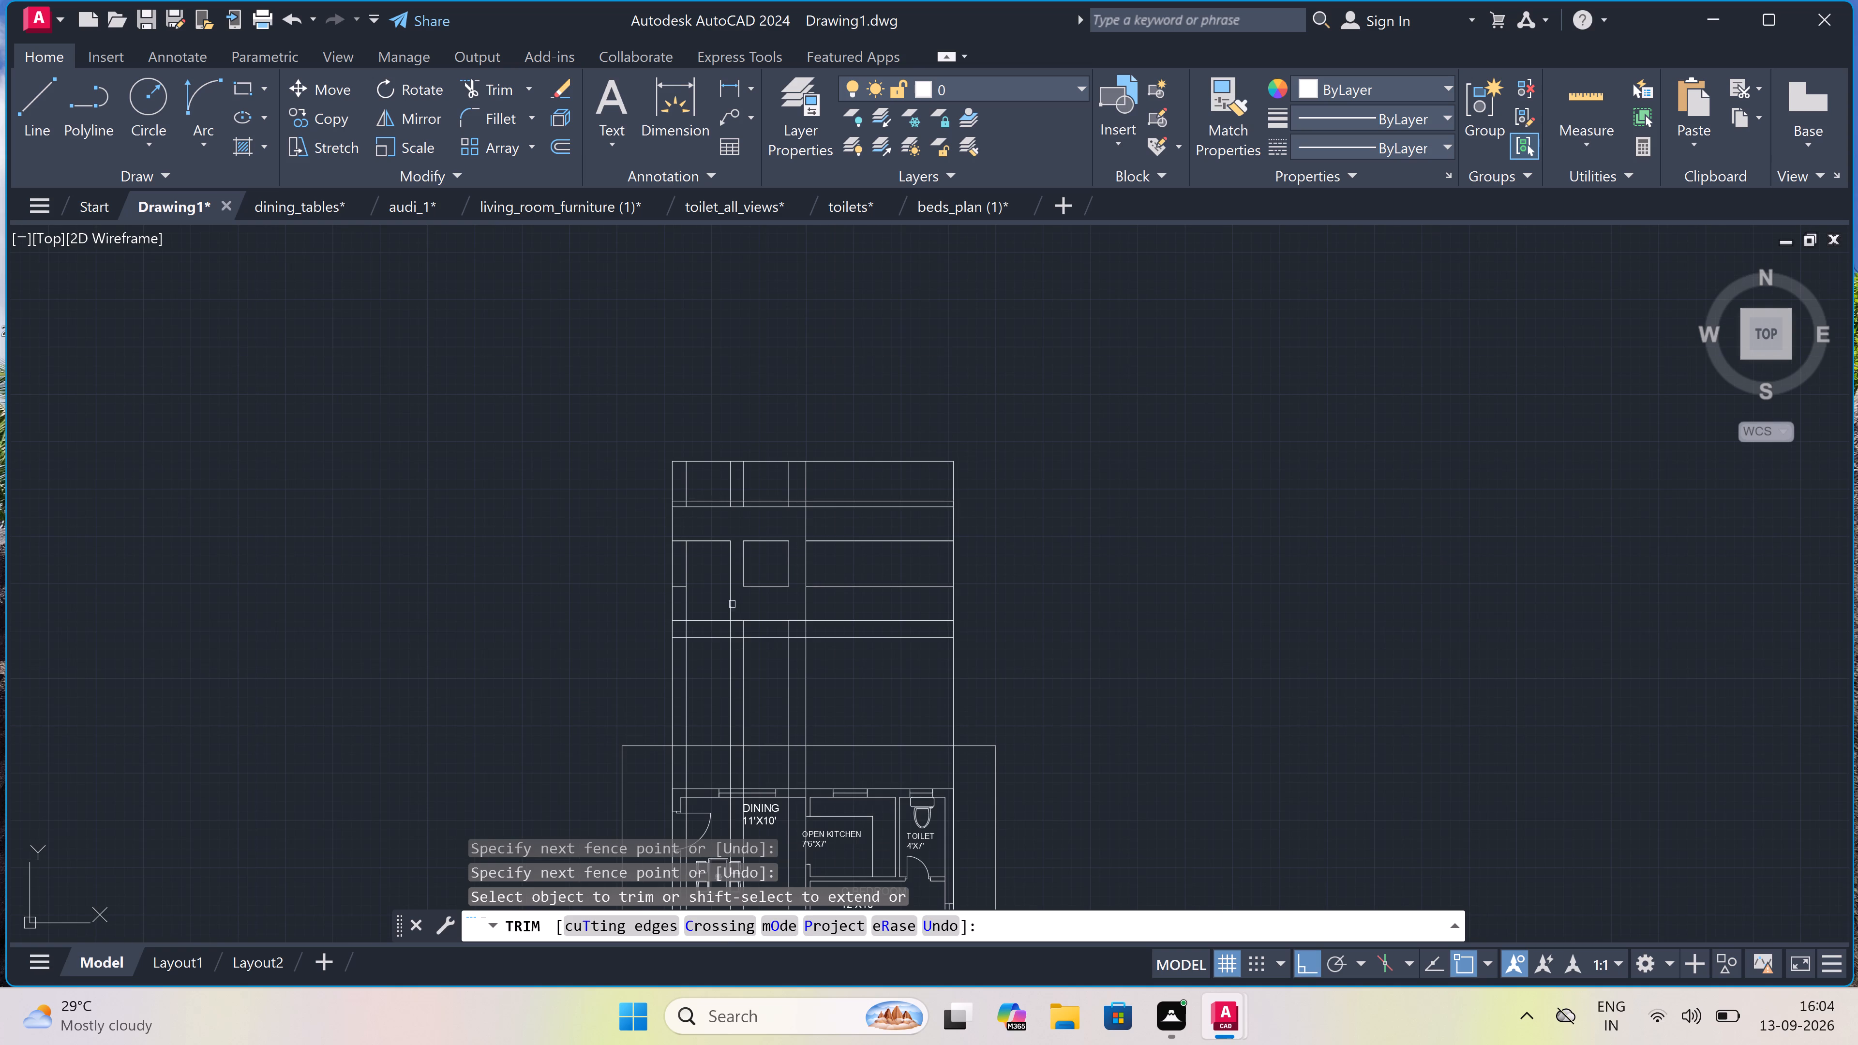
scroll(662, 552, "up", 4)
scroll(760, 696, "down", 2)
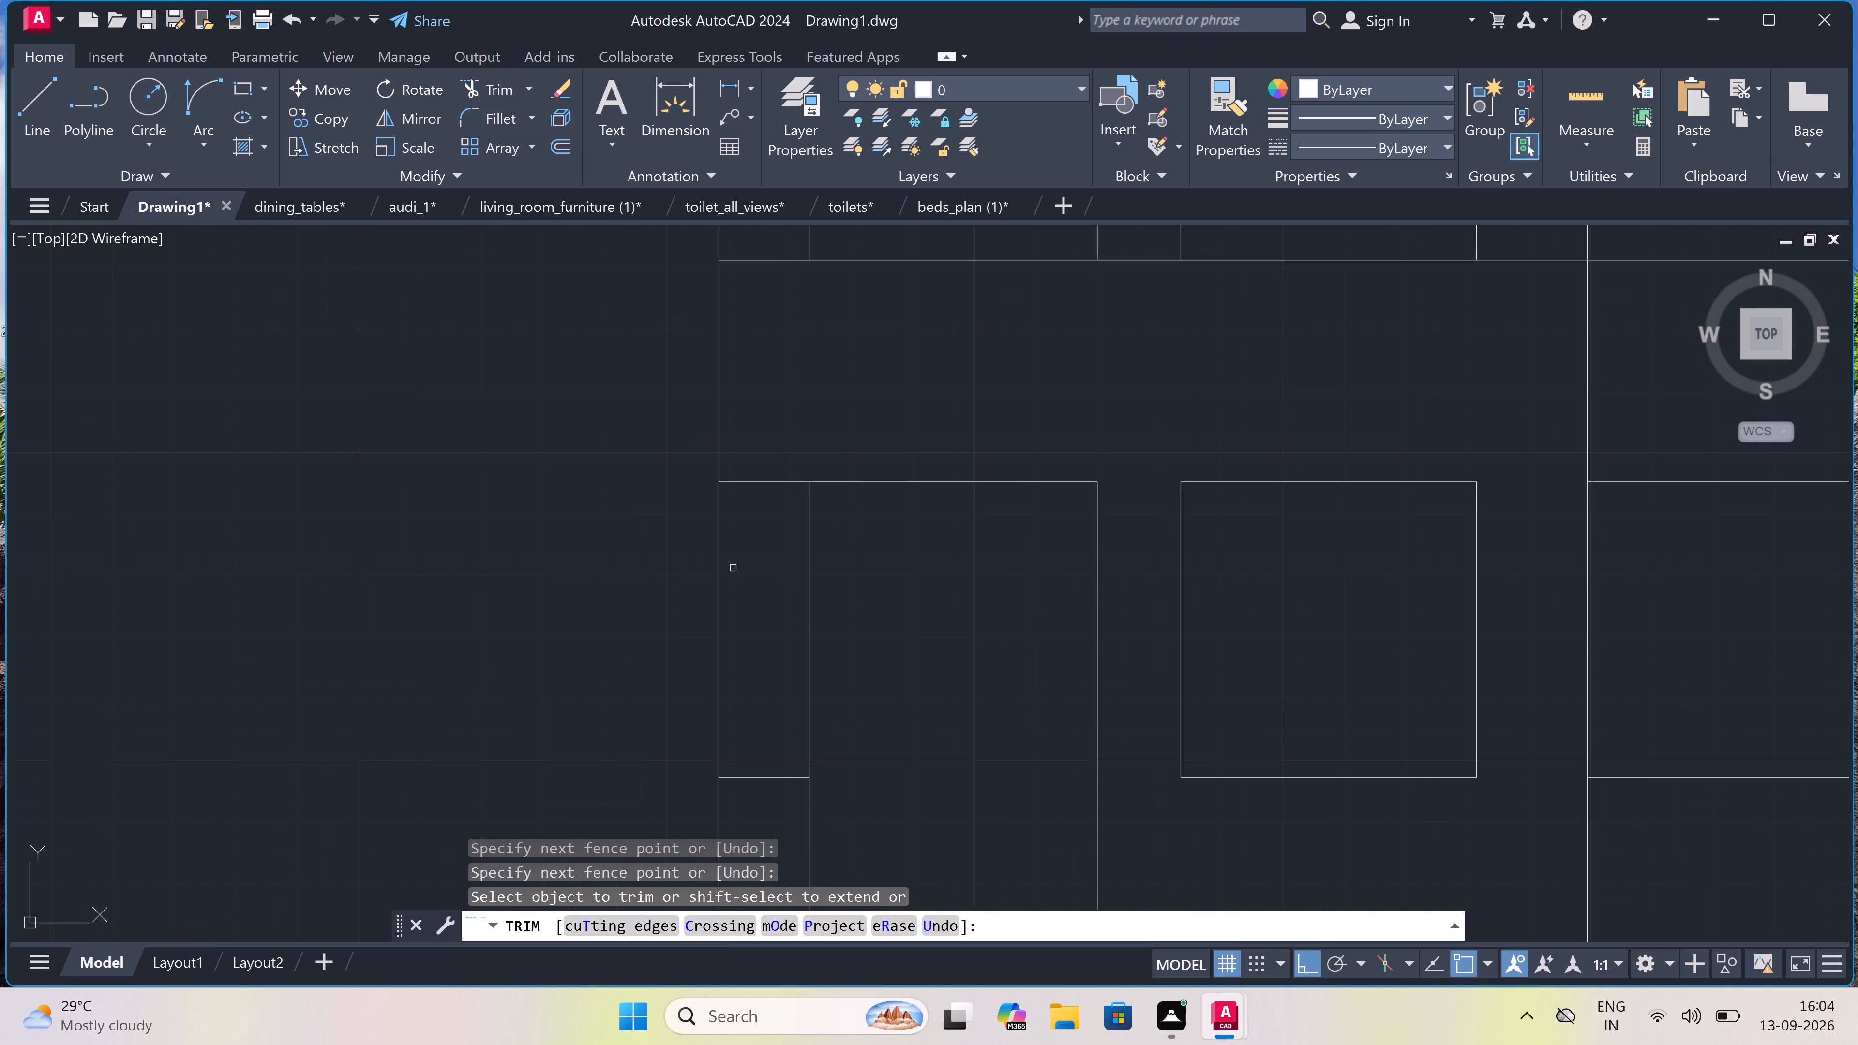
scroll(759, 746, "up", 2)
left_click_drag(759, 746, 759, 721)
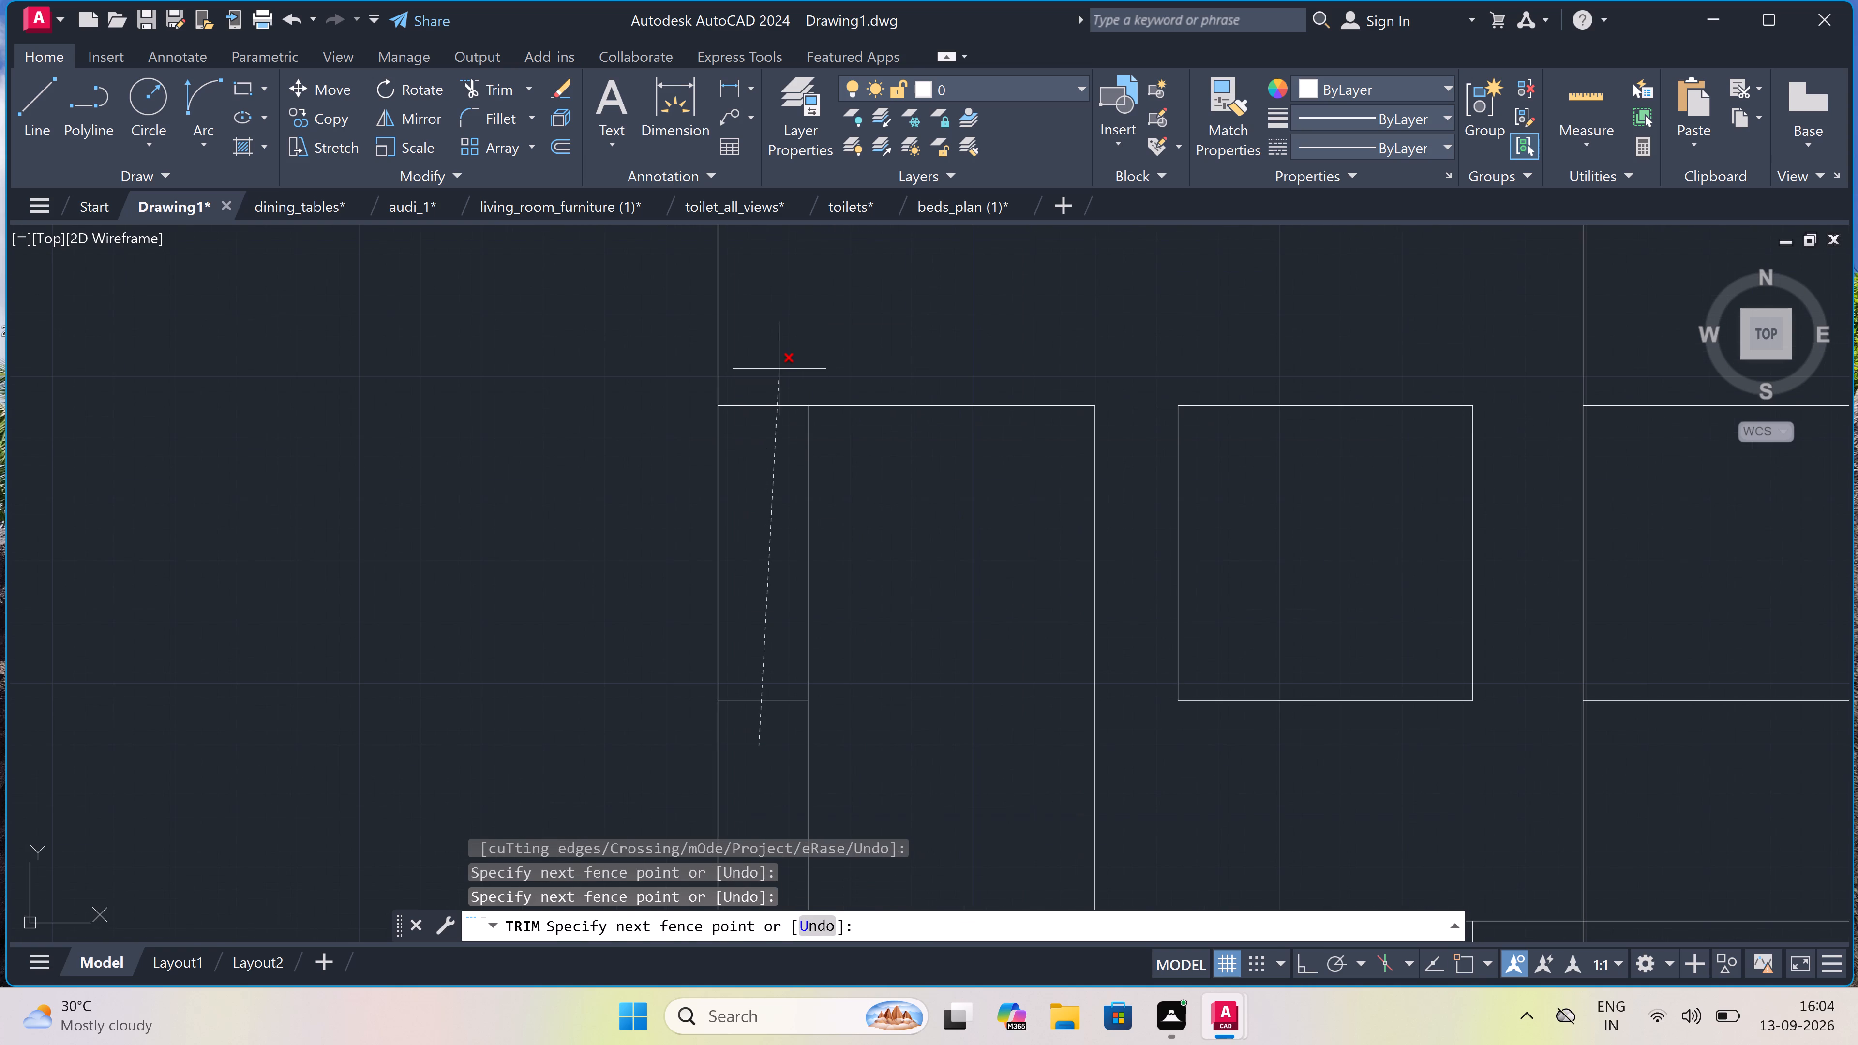
left_click(778, 353)
Trim the interior vertical lines between the topmost horizontal line and the upper slab line.
scroll(778, 354, "down", 6)
scroll(776, 296, "up", 4)
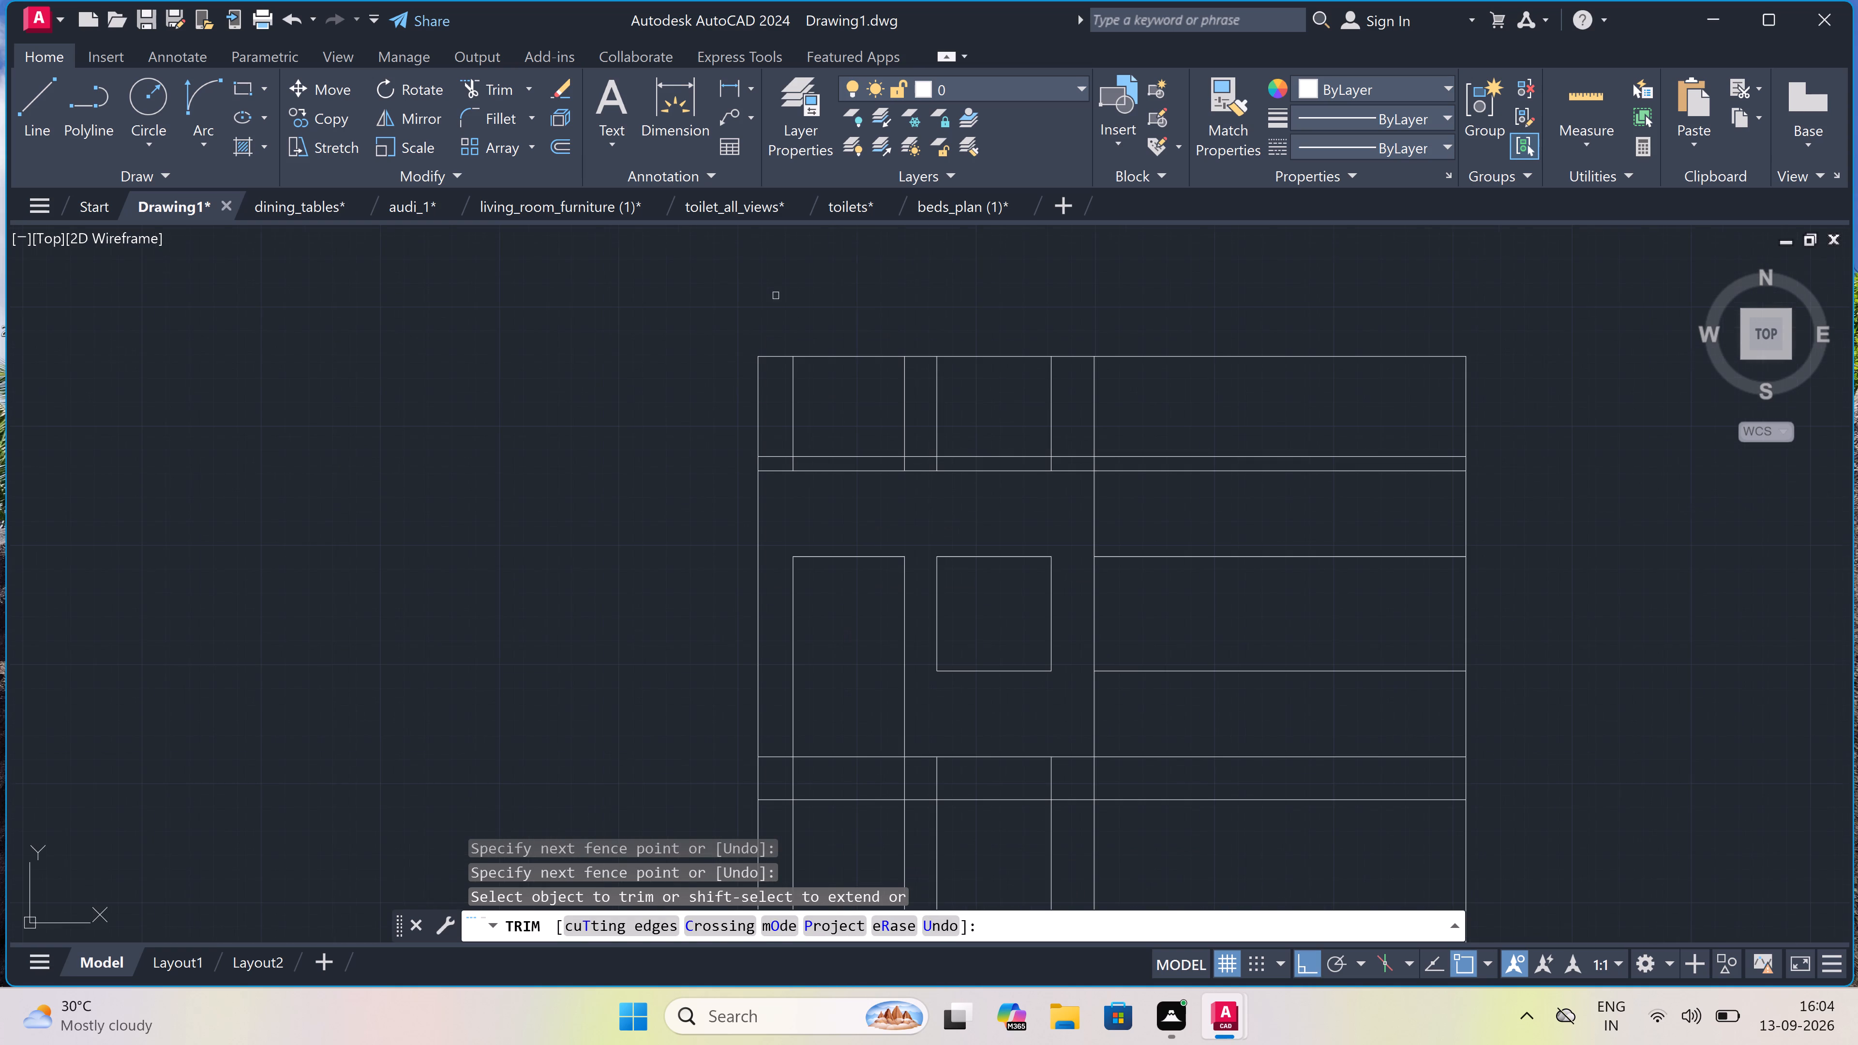
scroll(760, 421, "up", 2)
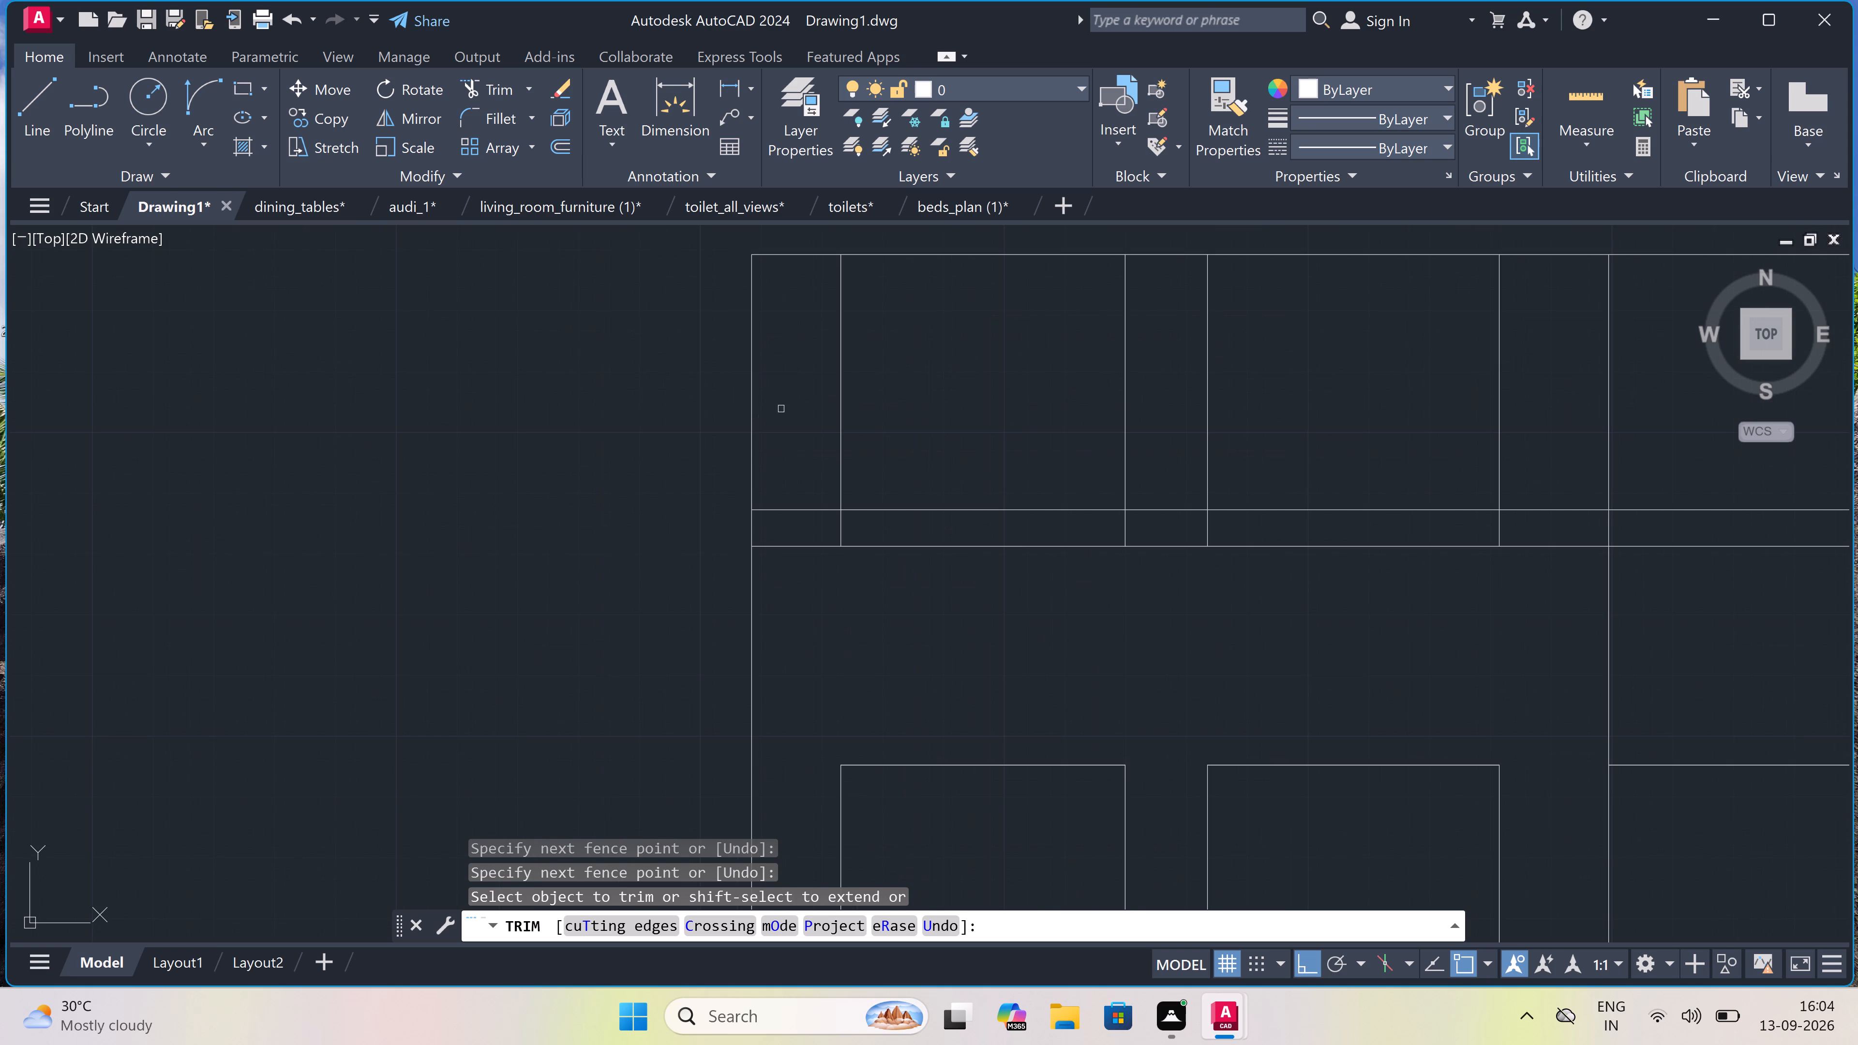
scroll(781, 409, "down", 3)
left_click(781, 407)
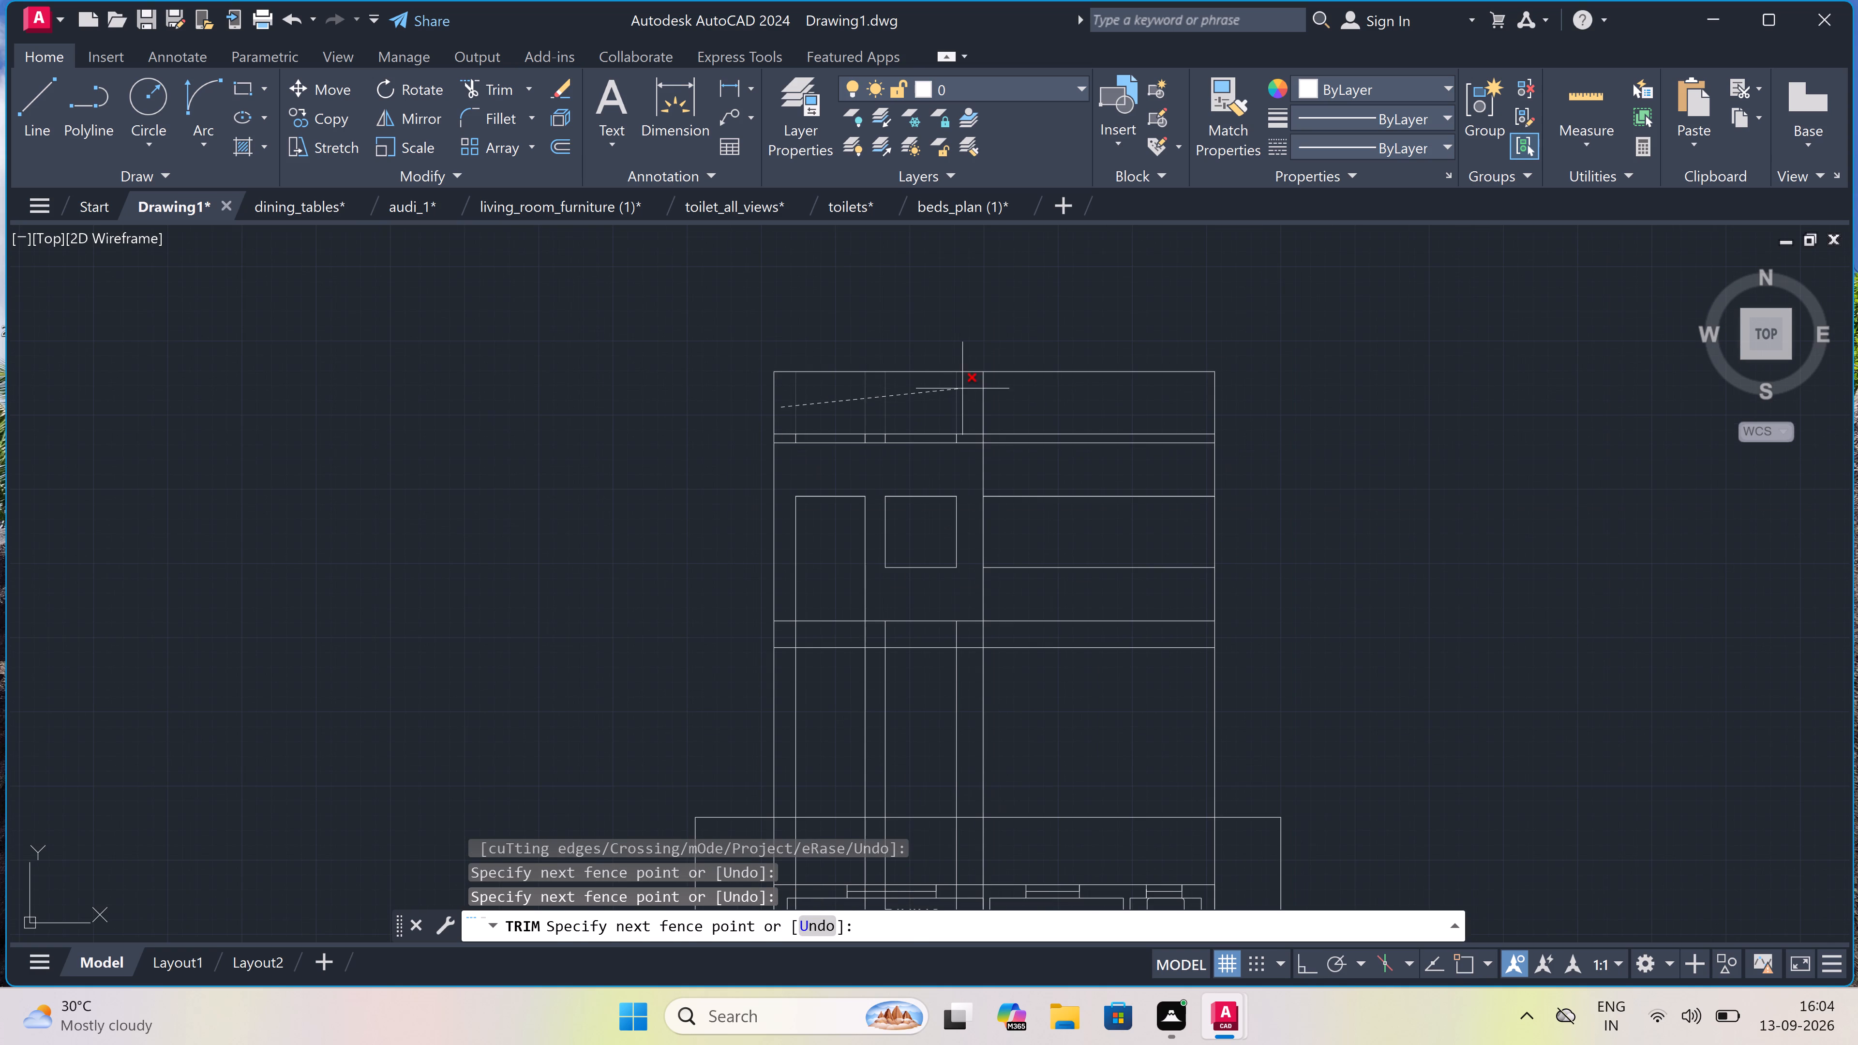
left_click(1058, 402)
Trim the interior vertical line segments inside the slab thickness, between its two horizontal lines.
scroll(916, 423, "up", 2)
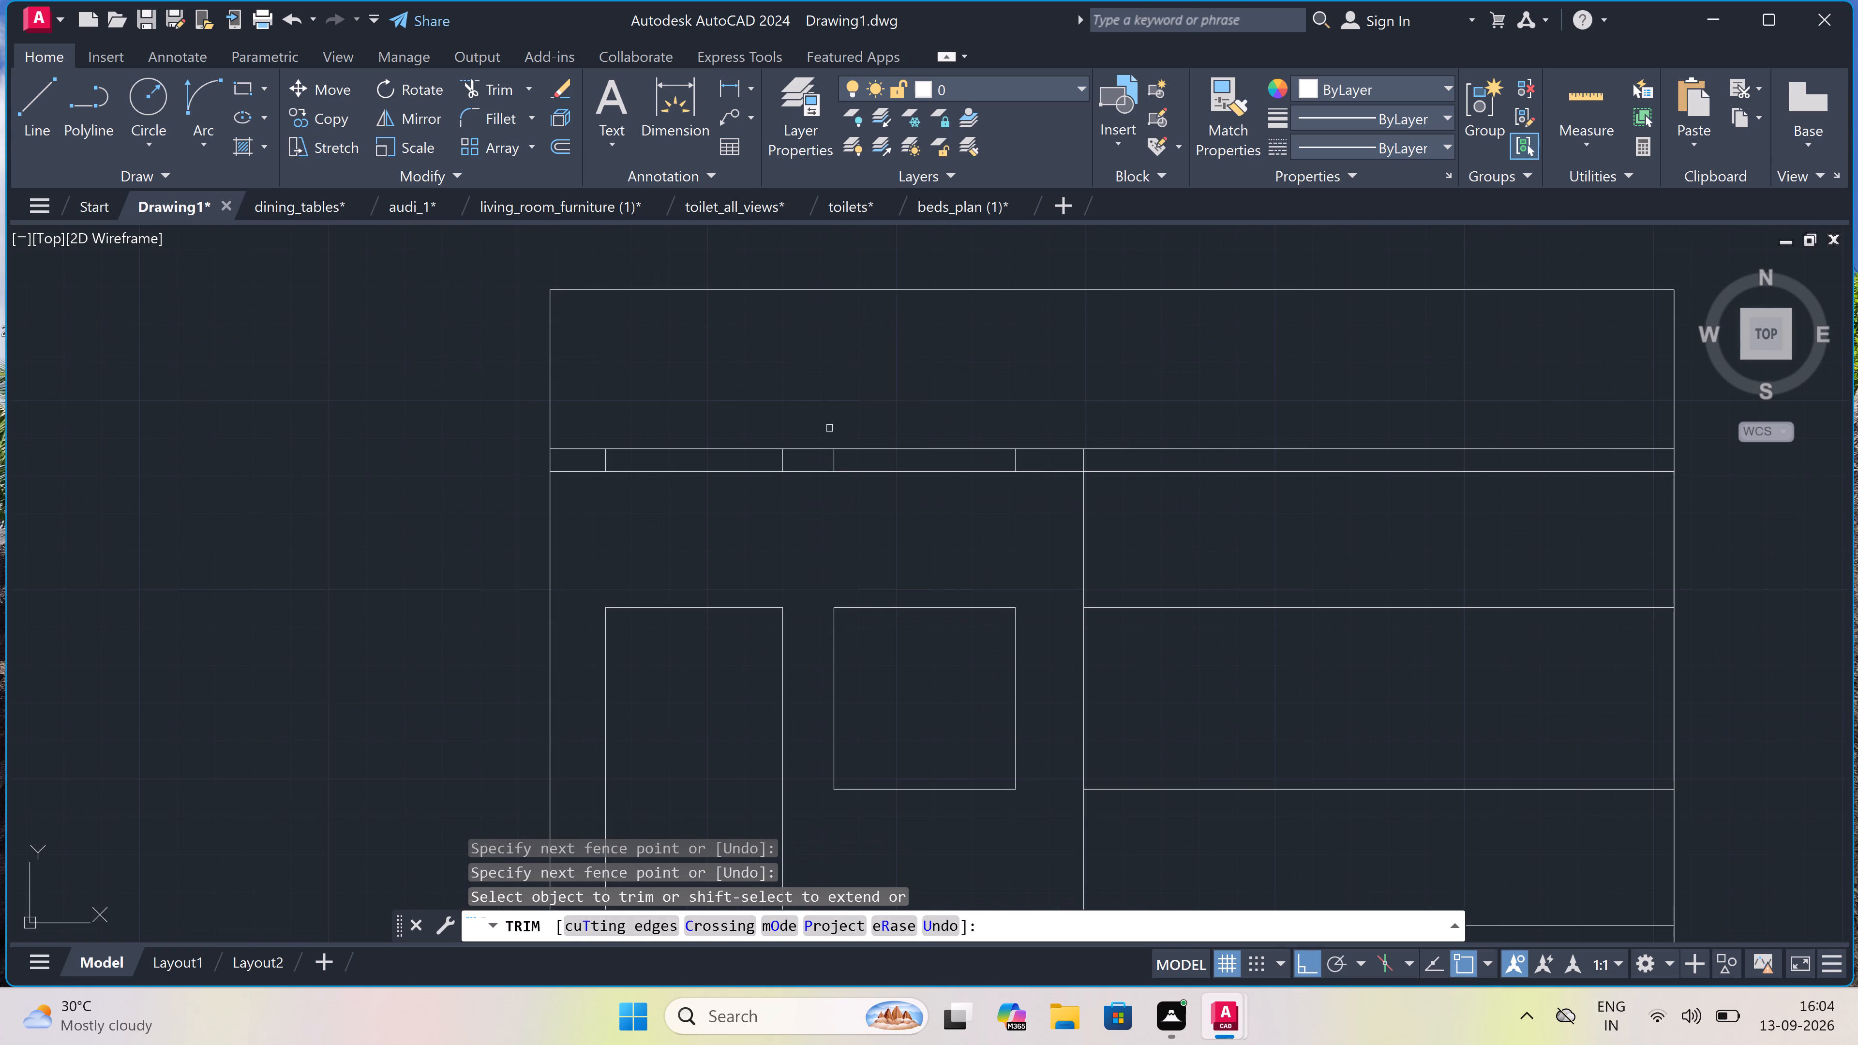
scroll(757, 439, "up", 1)
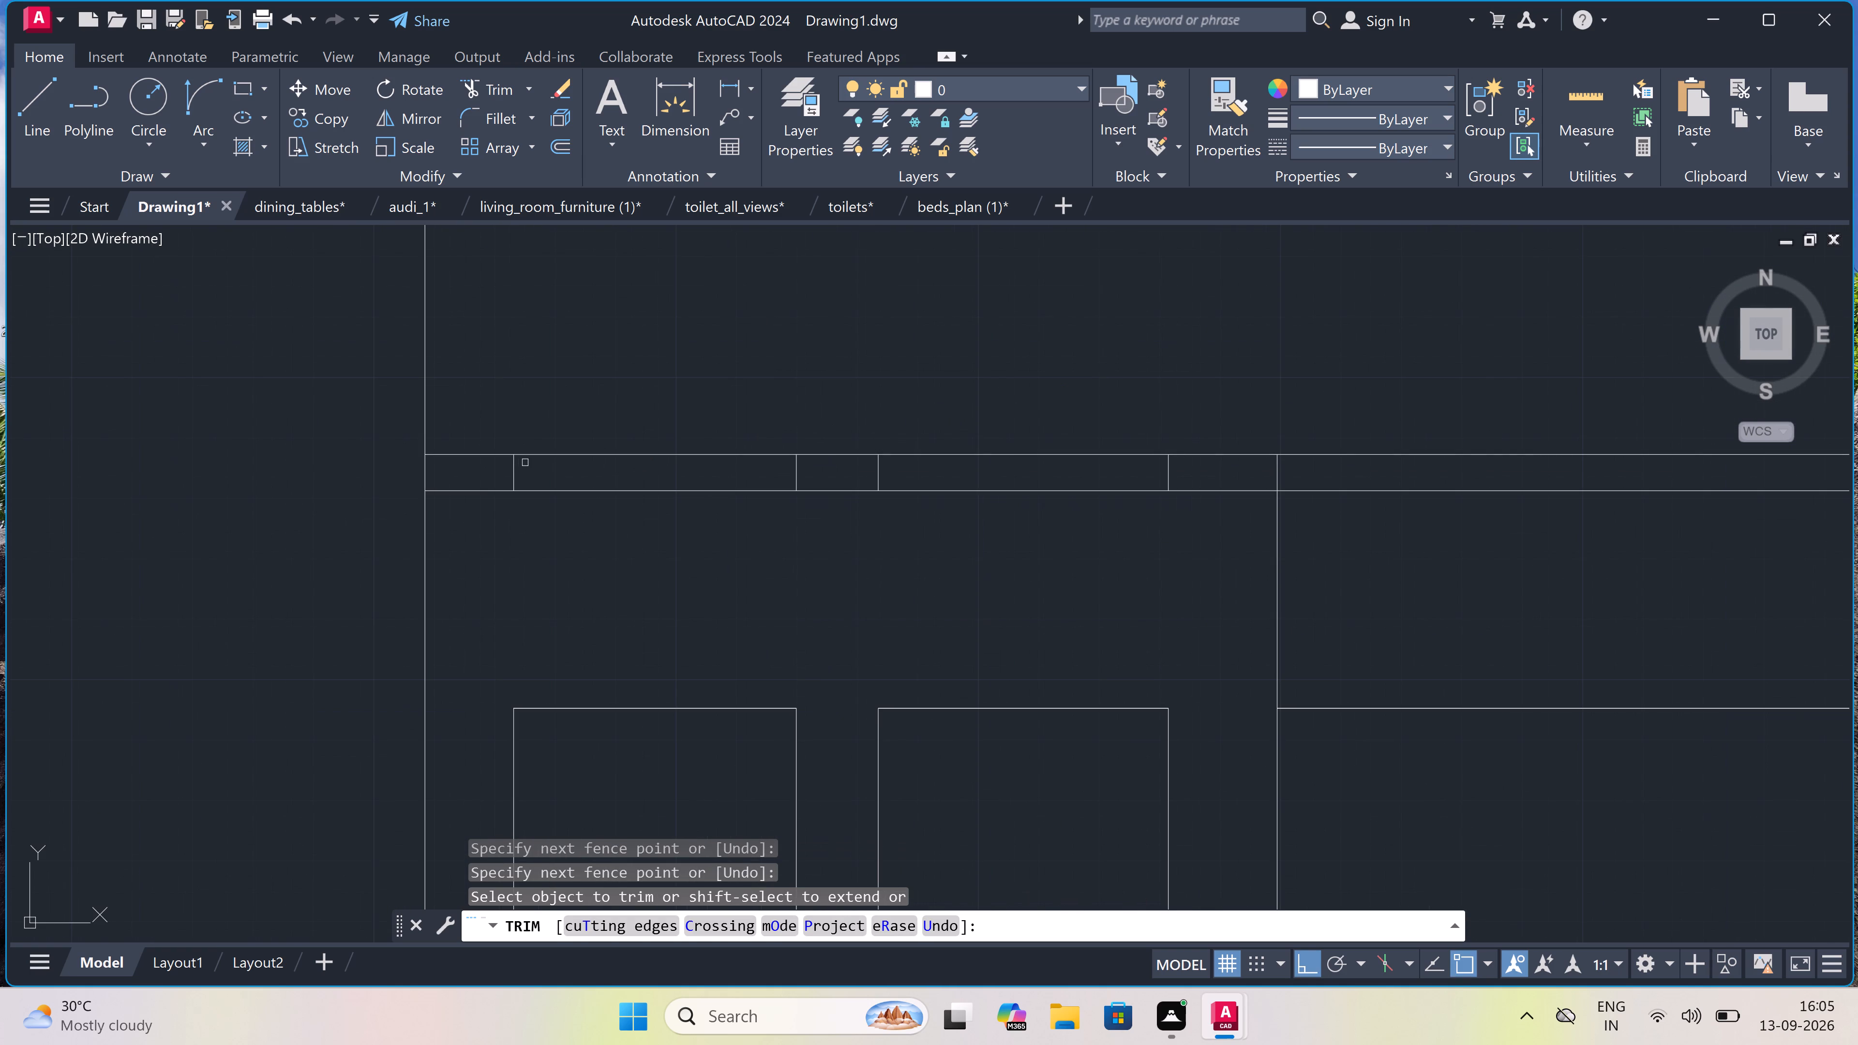
left_click(516, 463)
left_click_drag(512, 468, 518, 469)
scroll(908, 463, "down", 4)
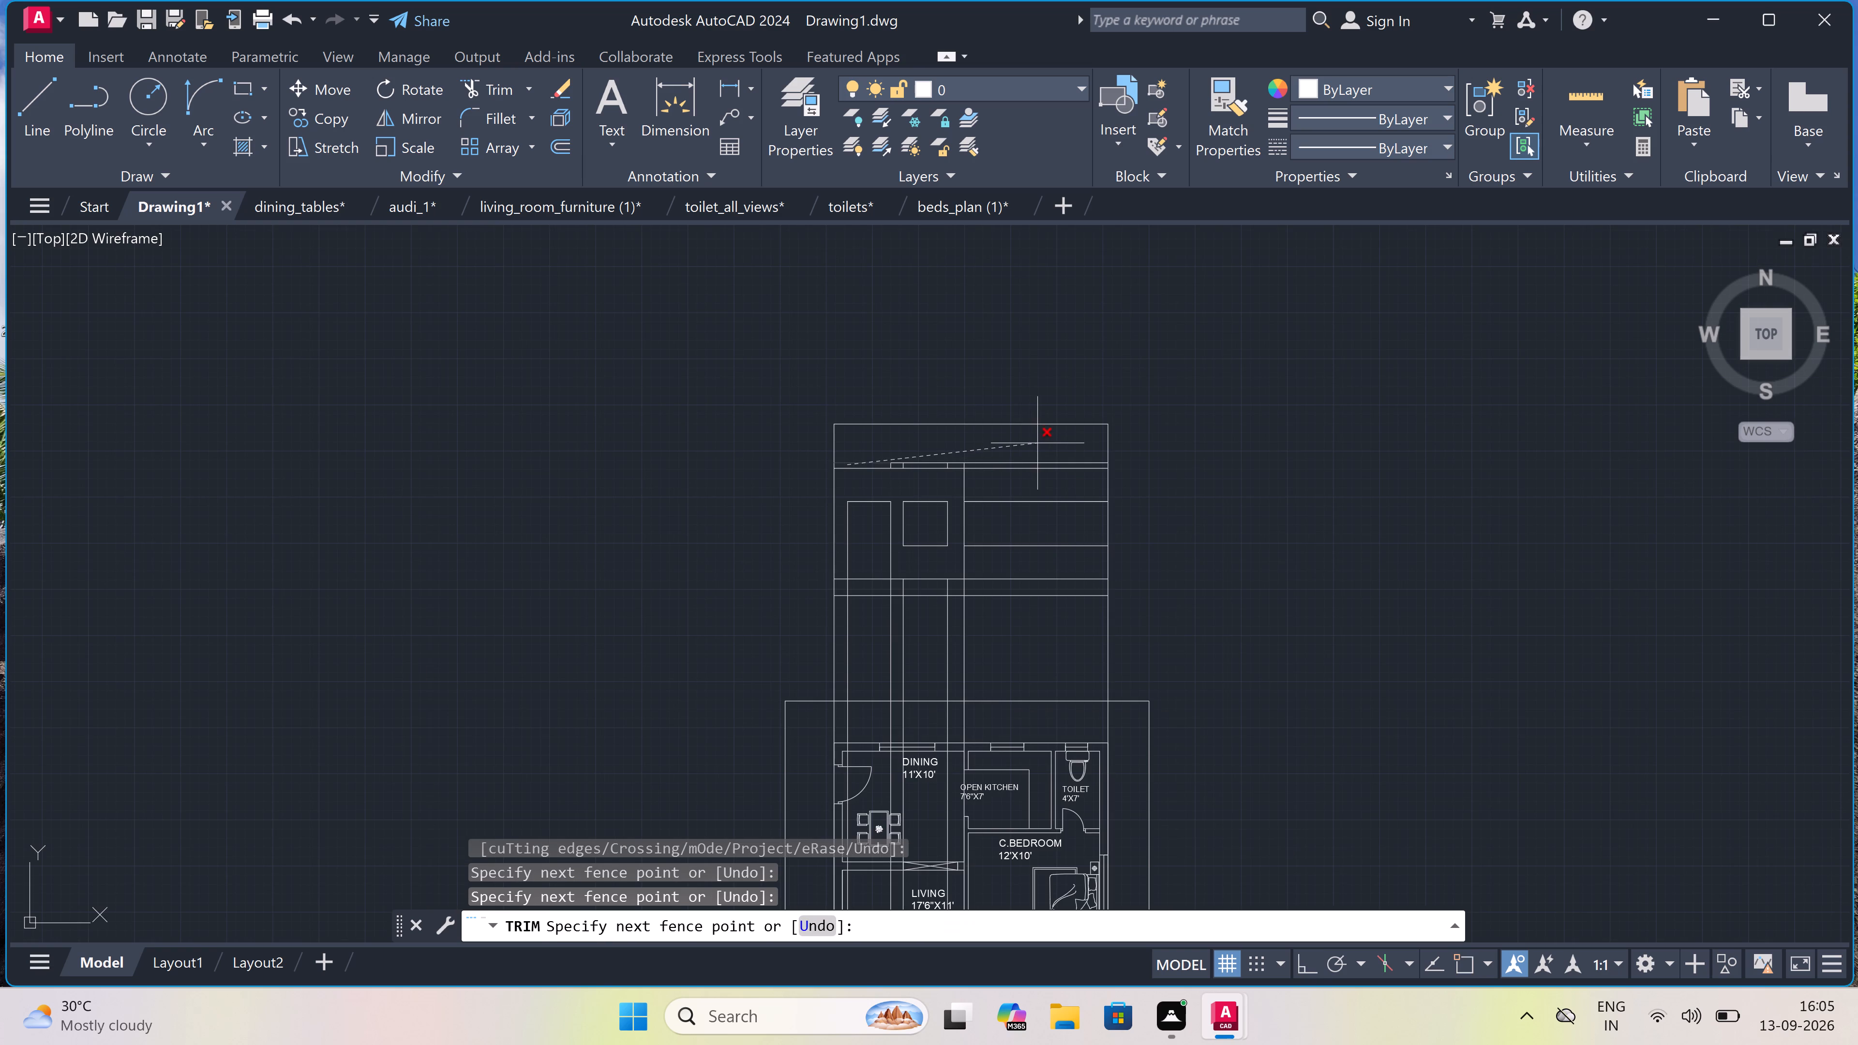
scroll(1034, 460, "up", 4)
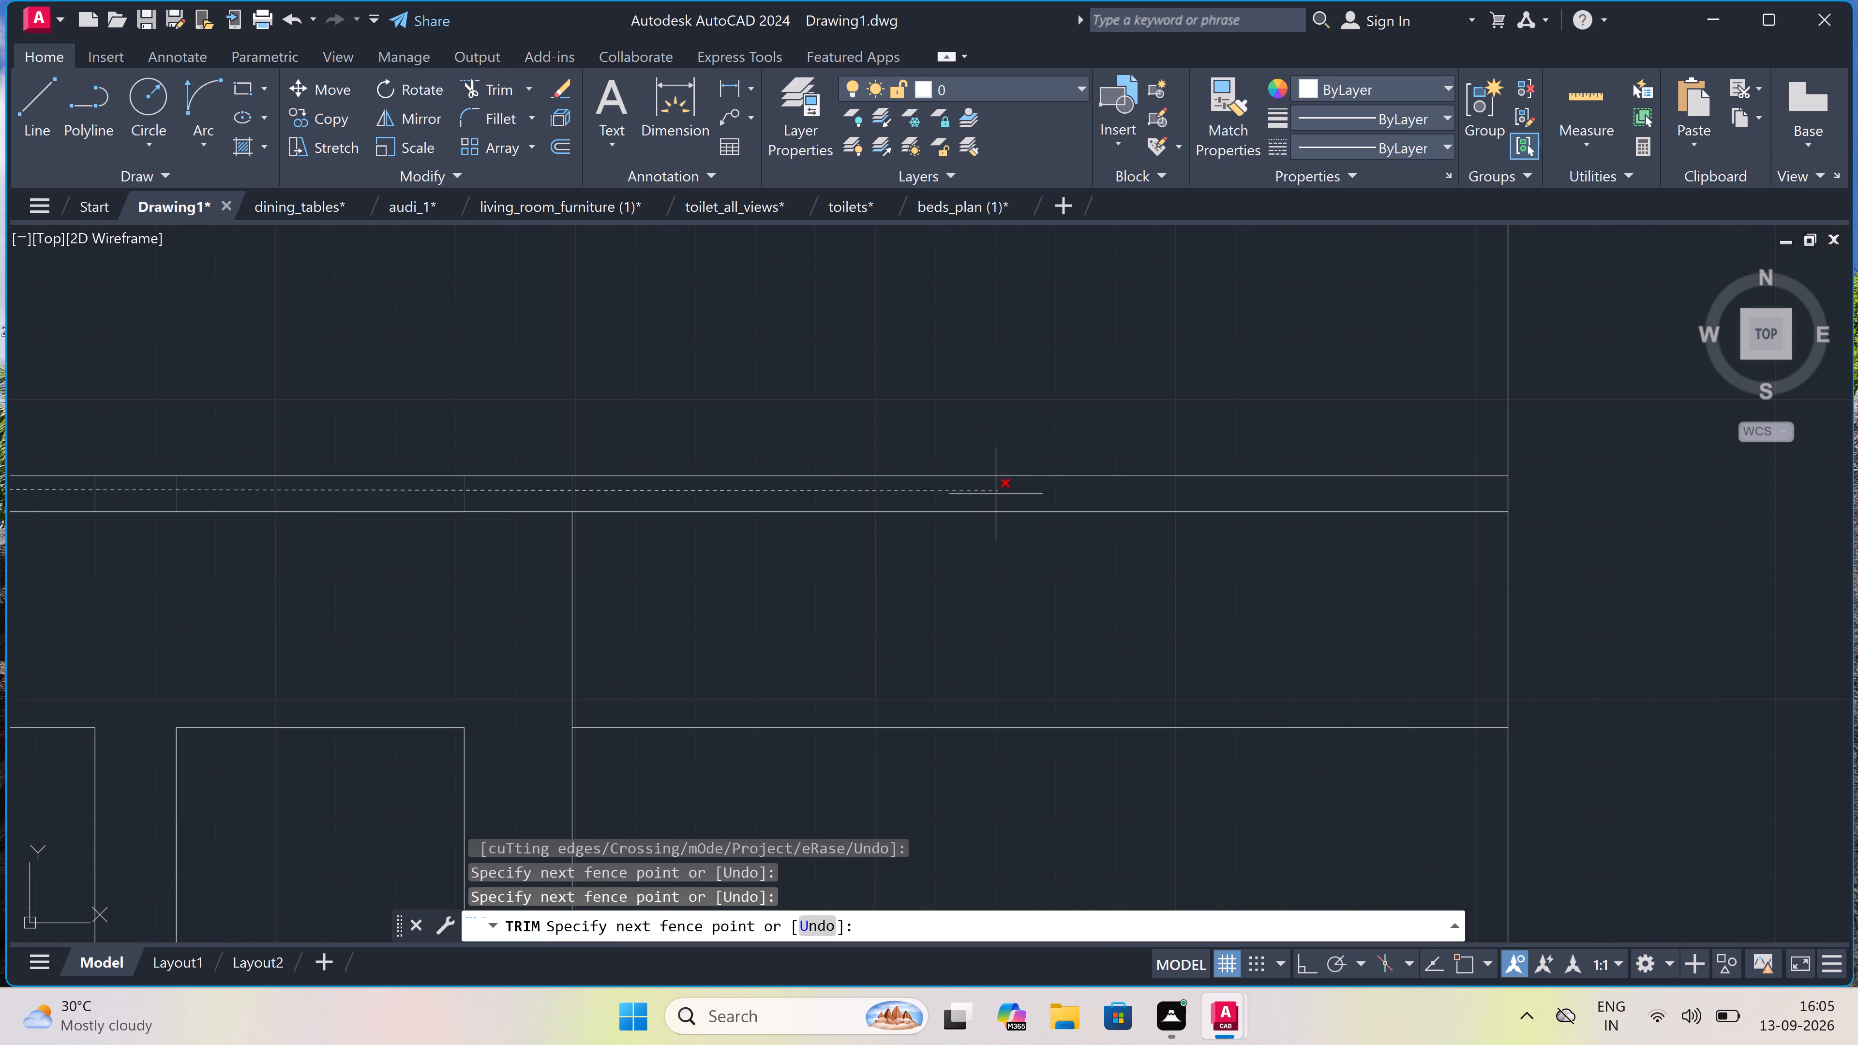
left_click(990, 500)
Trim the head and sill lines across the blank wall portion on the far side of the full-height line from the window.
scroll(990, 500, "down", 3)
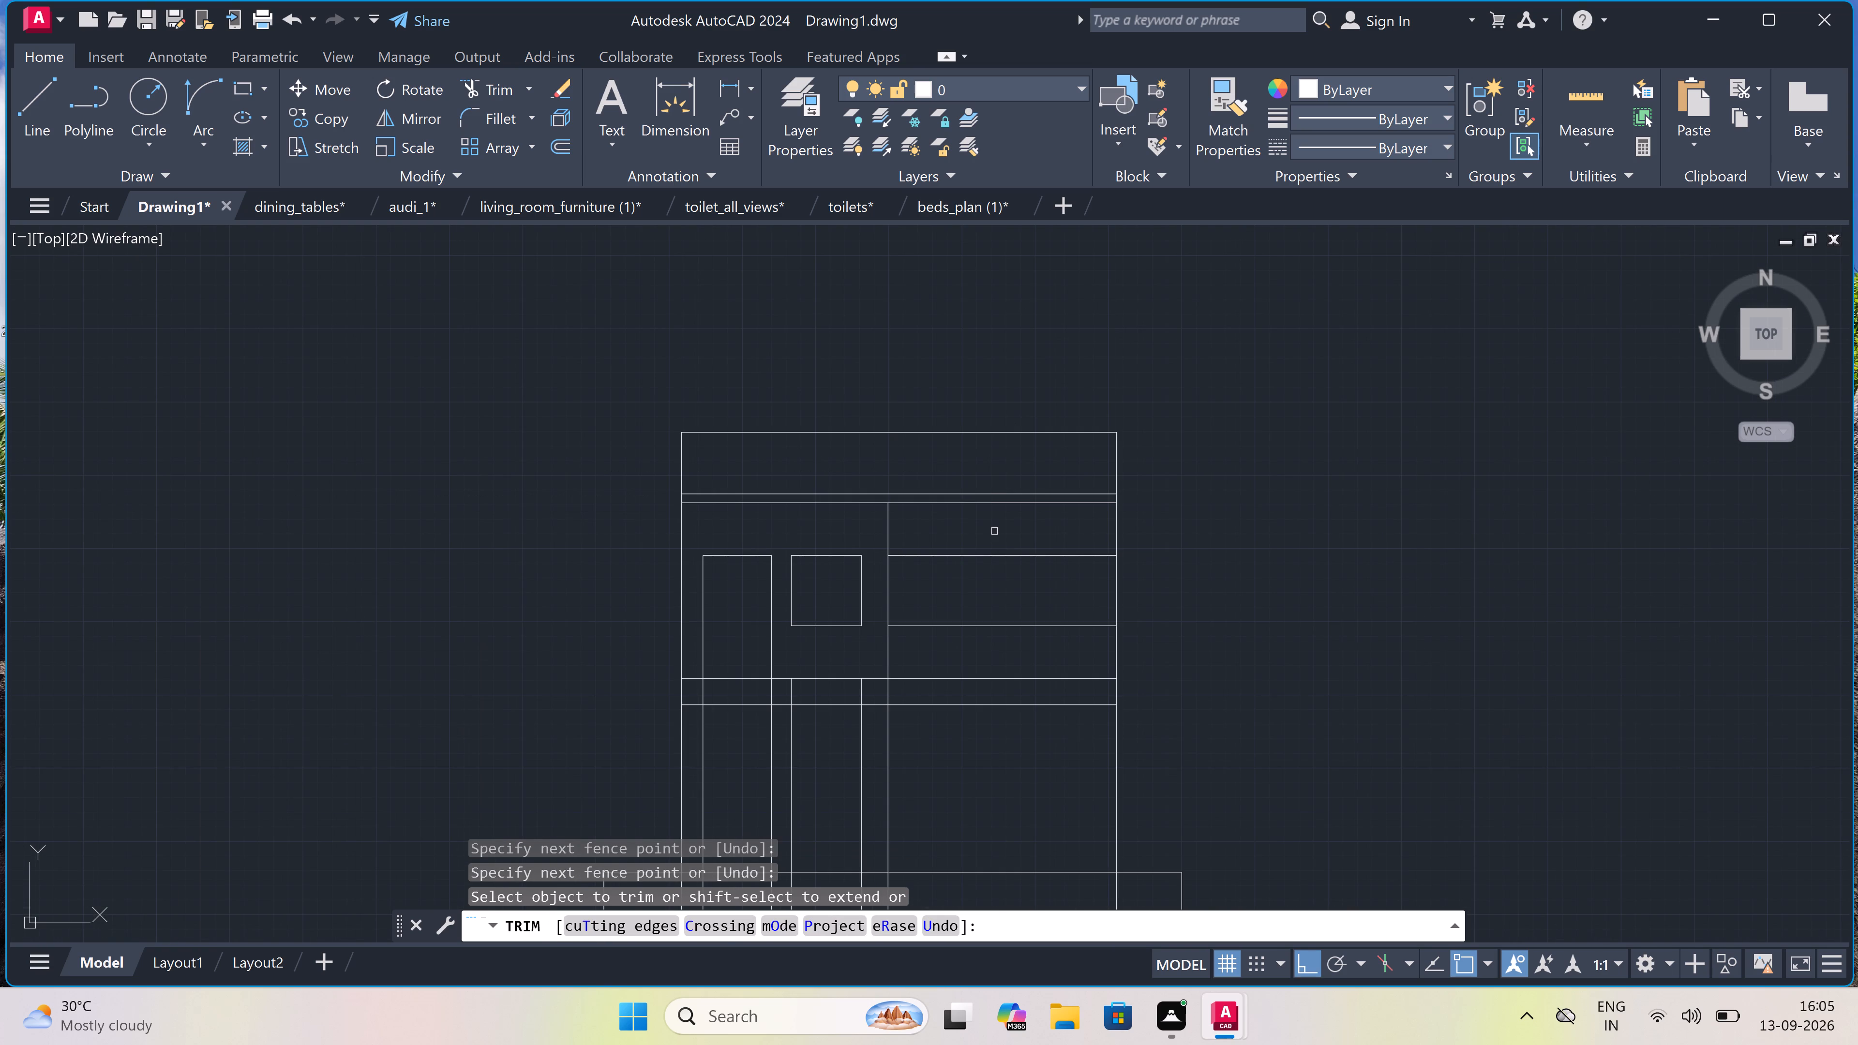
left_click_drag(990, 523, 989, 531)
left_click(955, 639)
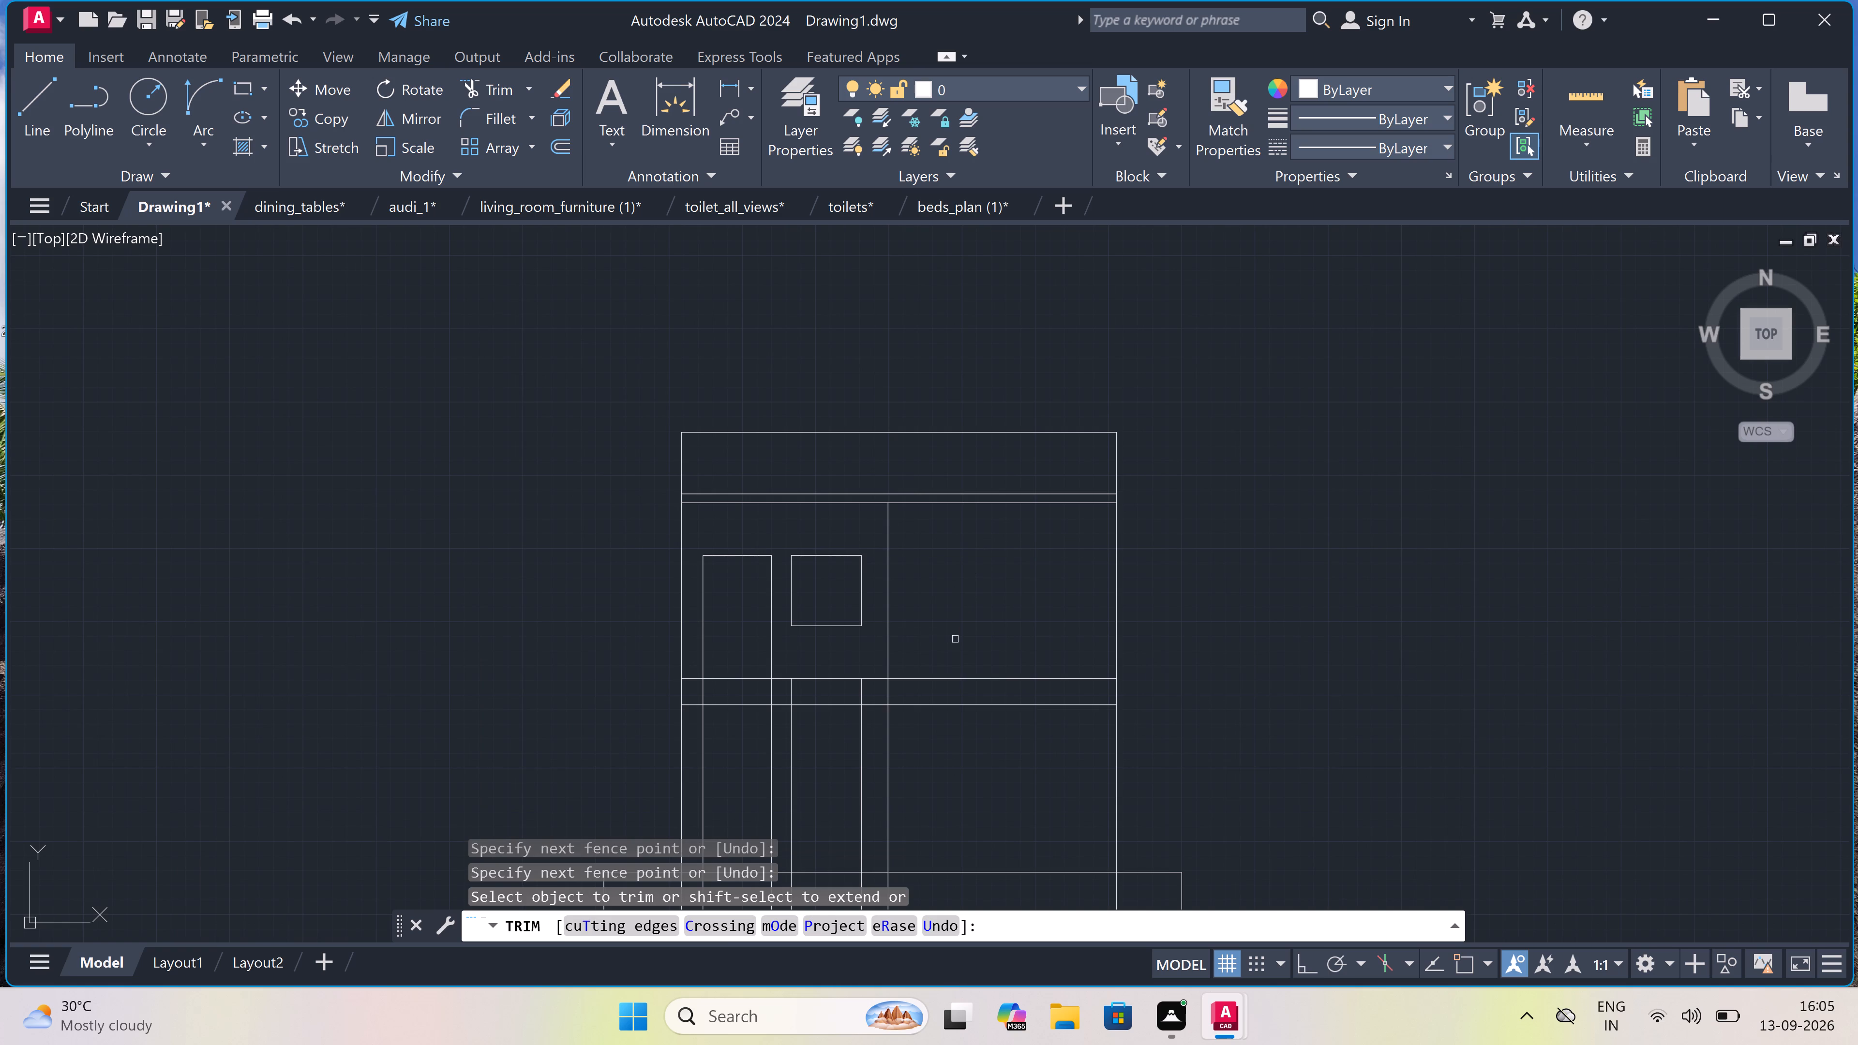
Trim the interior vertical line segments inside the plinth band at the base of the elevation.
scroll(675, 717, "up", 2)
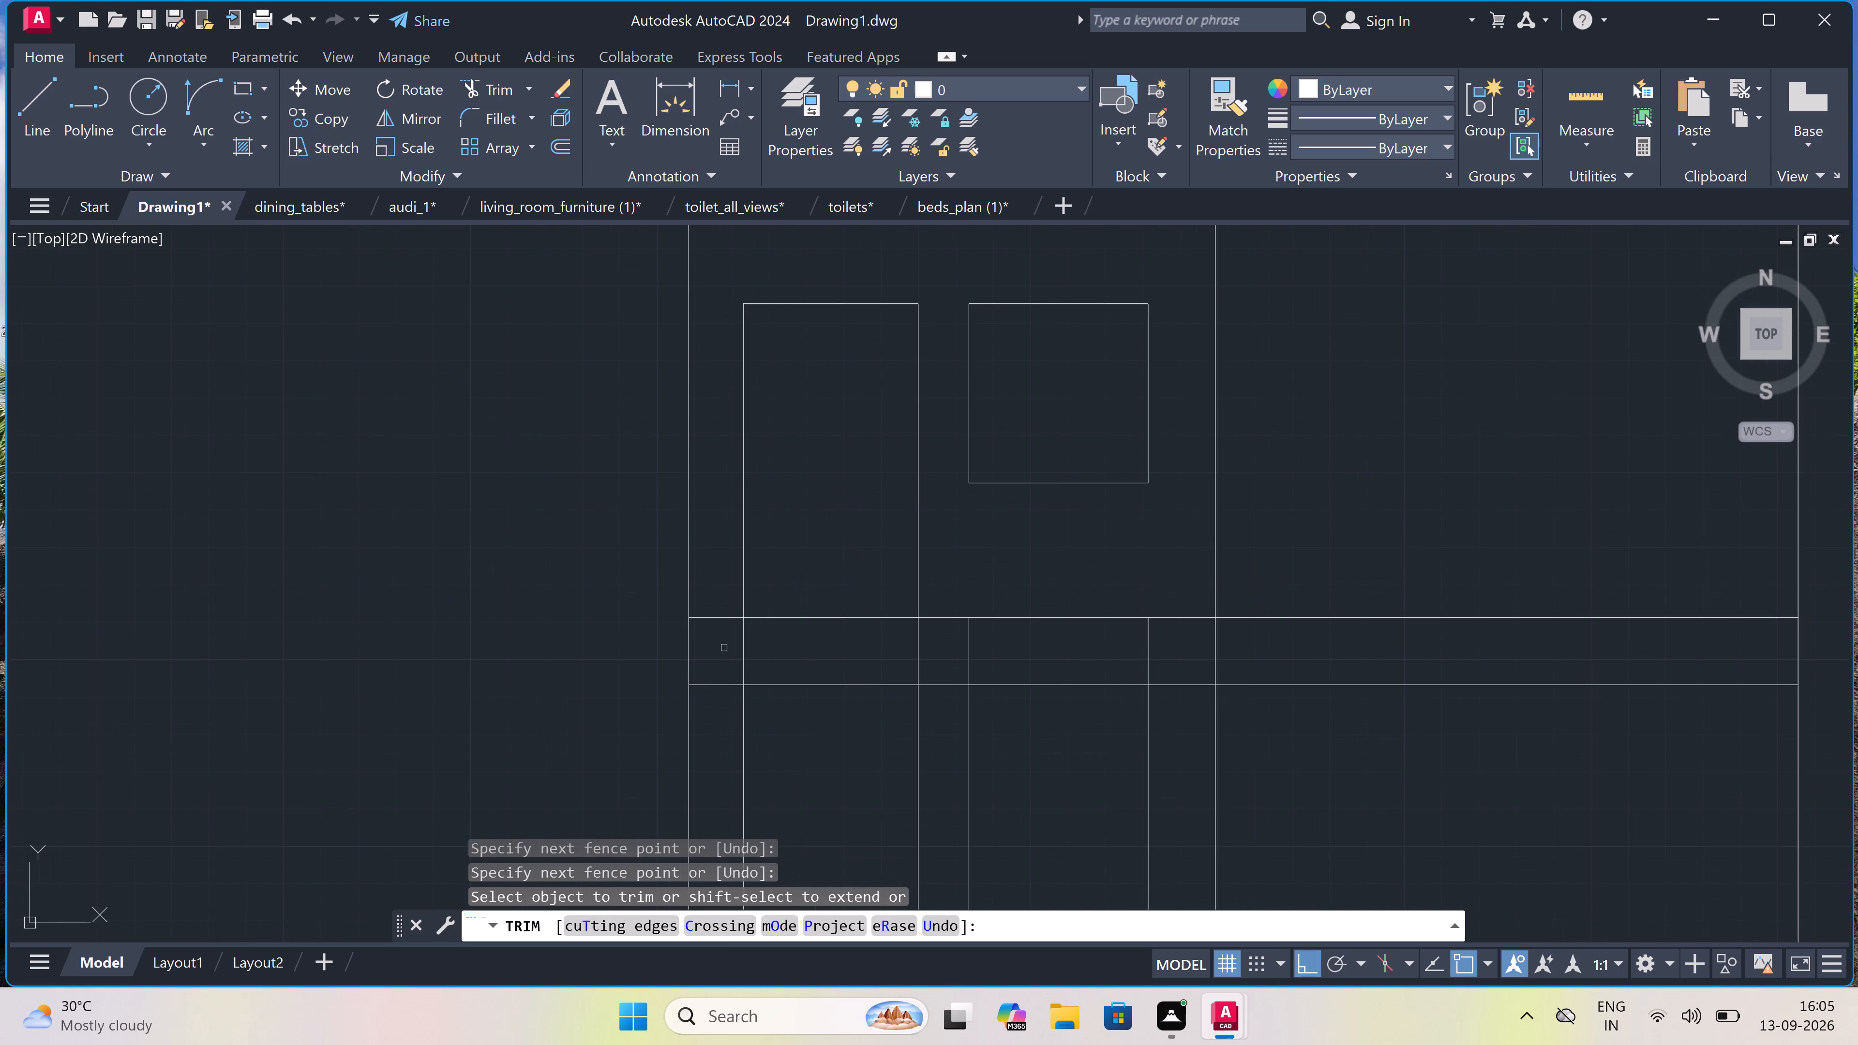
left_click_drag(724, 648, 746, 648)
left_click_drag(1245, 649, 1245, 647)
left_click_drag(1245, 647, 1235, 643)
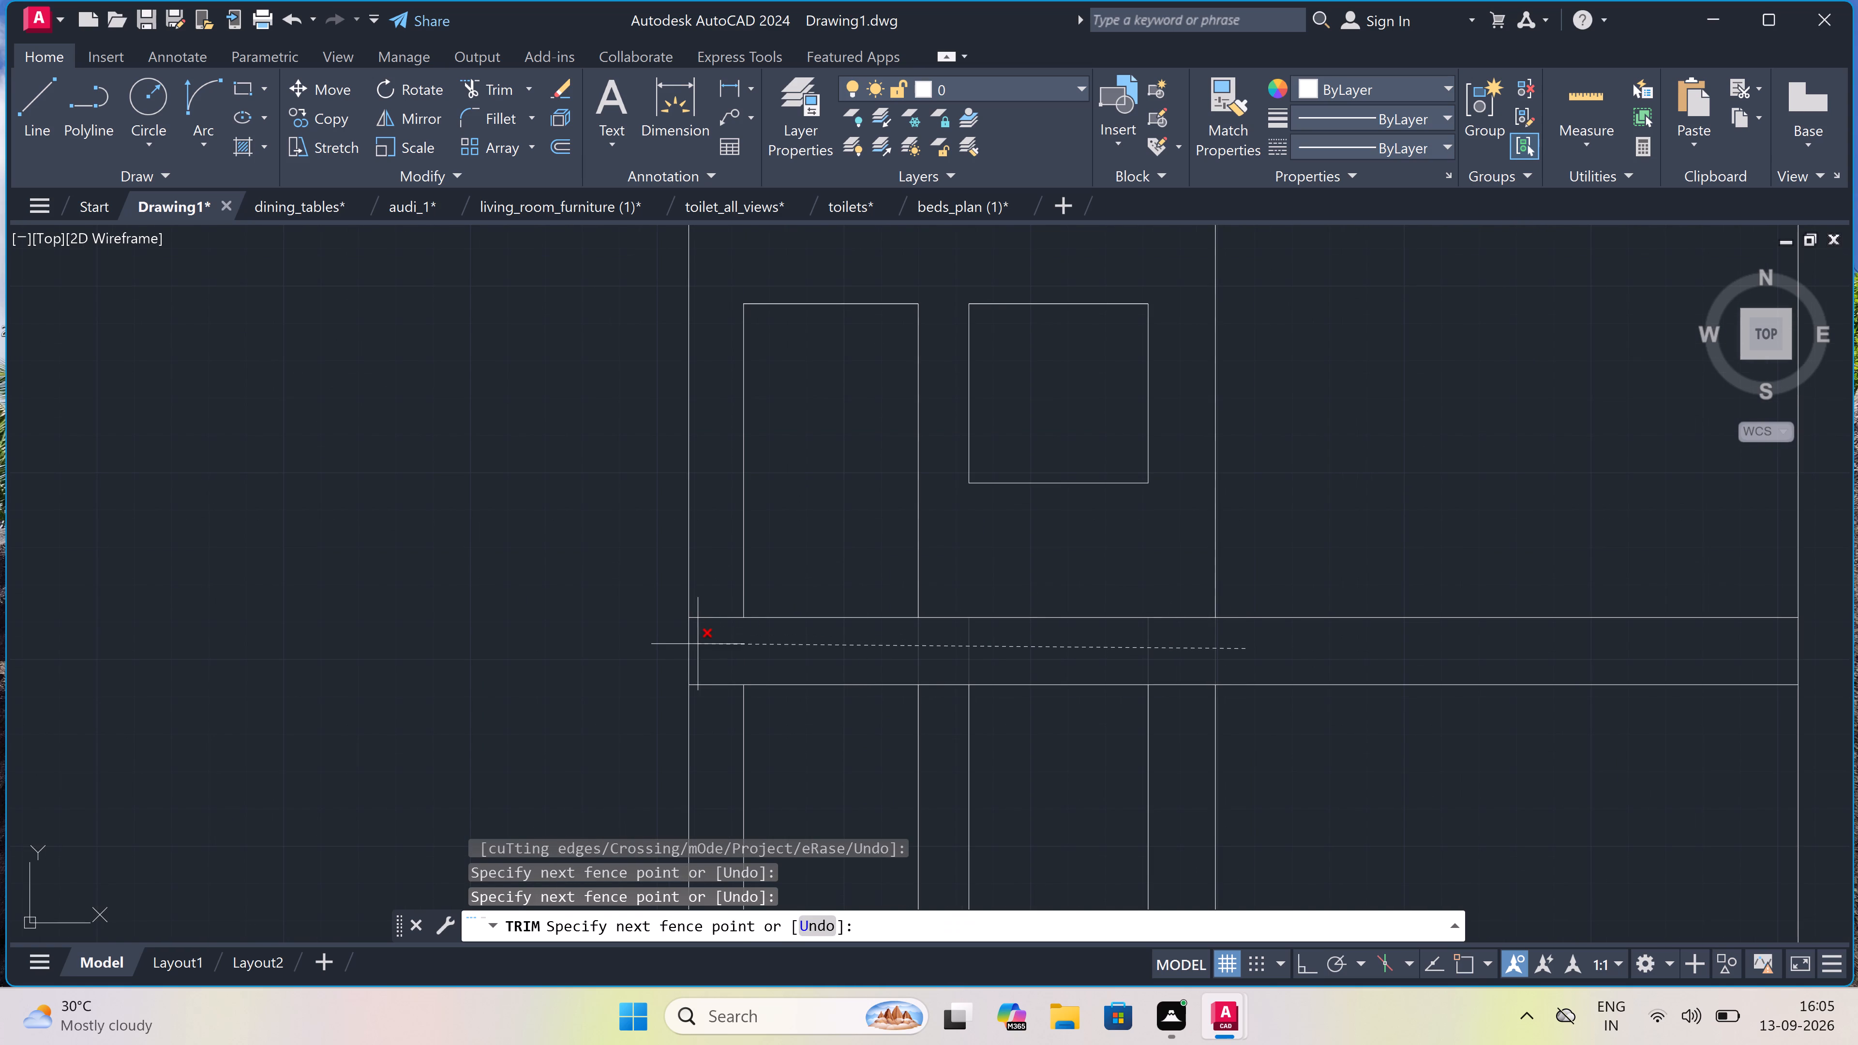
left_click(711, 646)
Trim all the projected vertical lines between the plinth's bottom line and the rectangle around the floor plan.
scroll(711, 646, "down", 4)
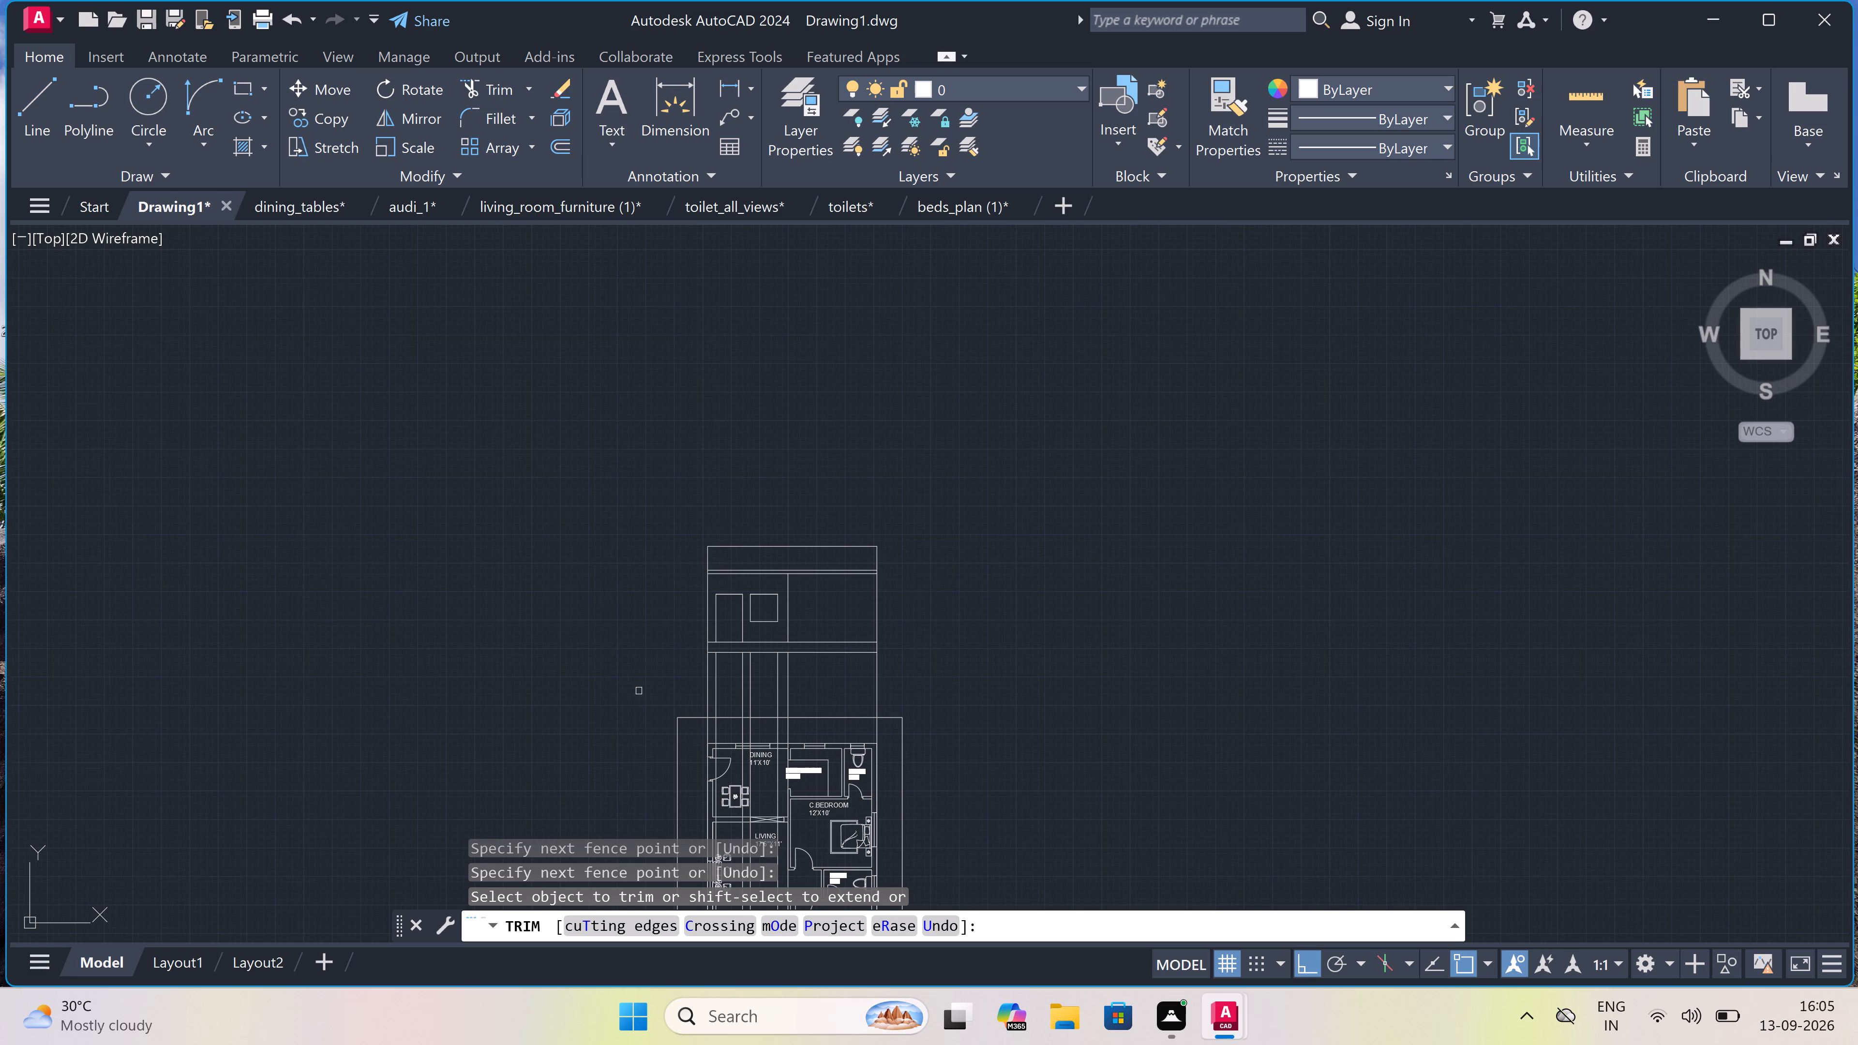
left_click_drag(679, 673, 685, 673)
left_click(967, 661)
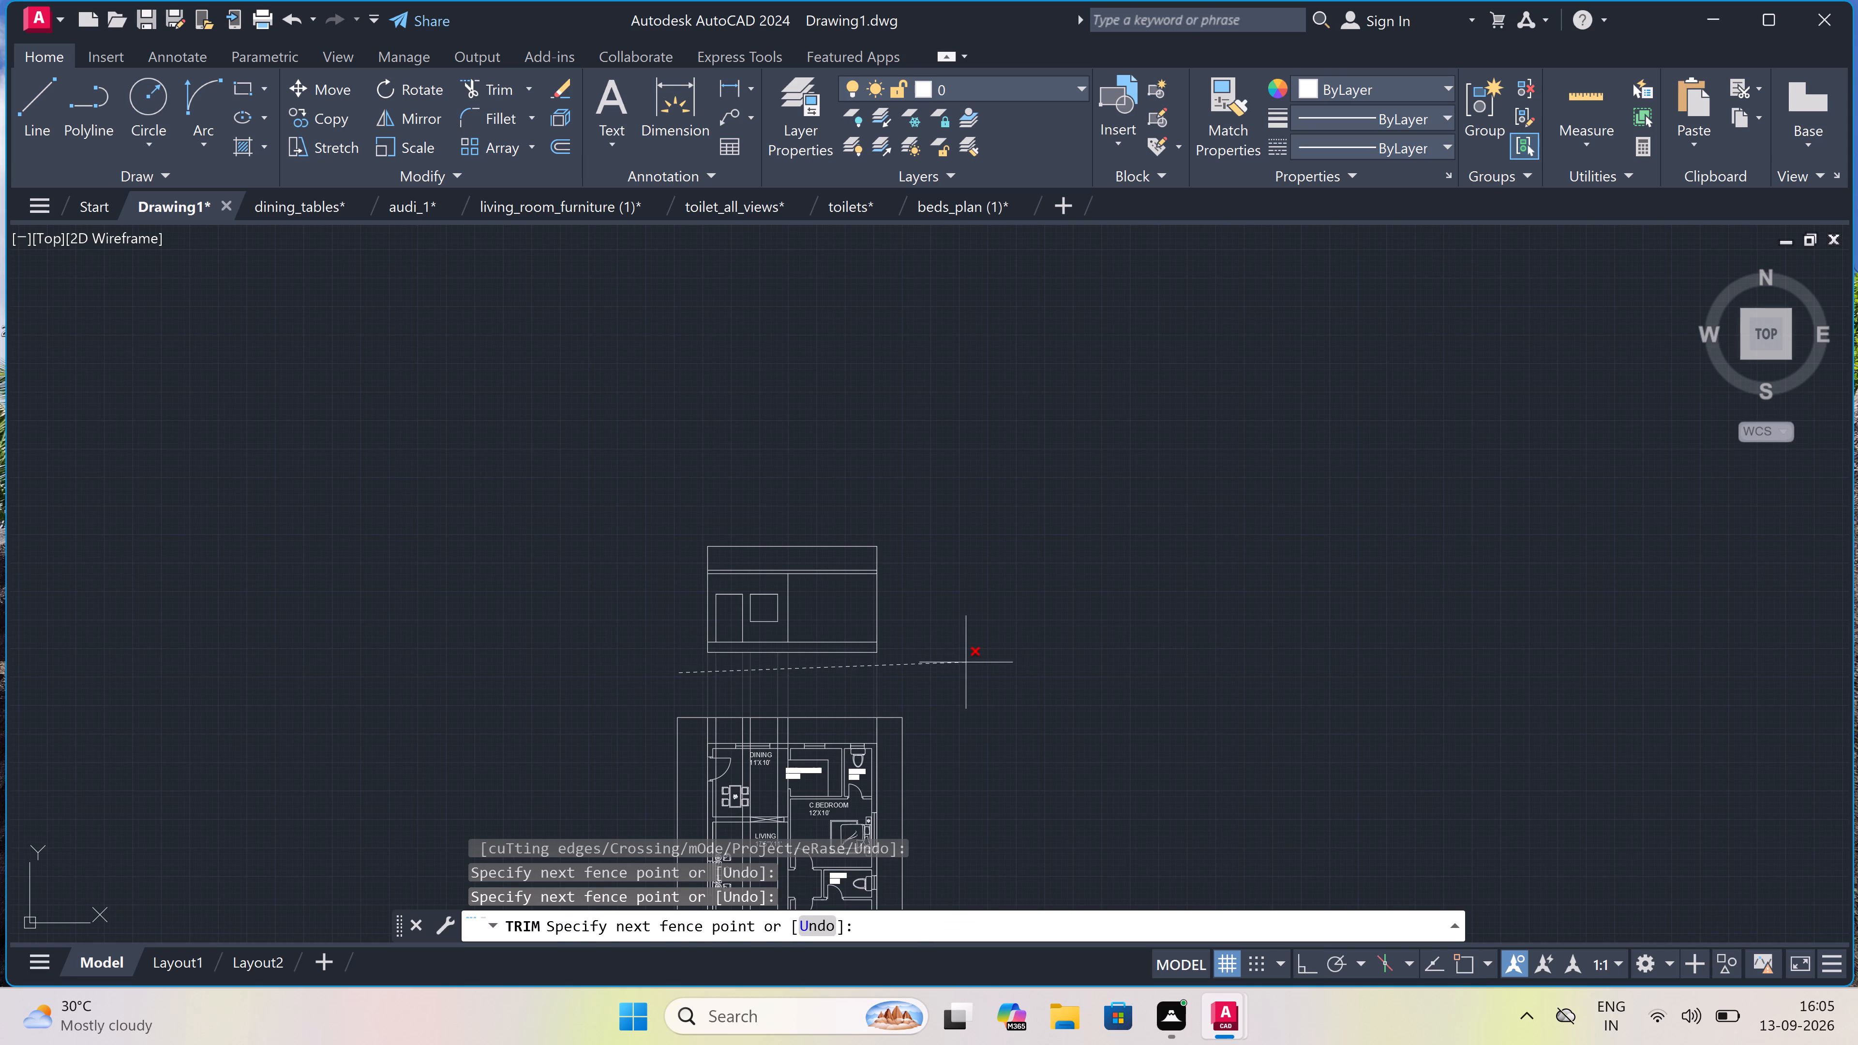
key("Escape")
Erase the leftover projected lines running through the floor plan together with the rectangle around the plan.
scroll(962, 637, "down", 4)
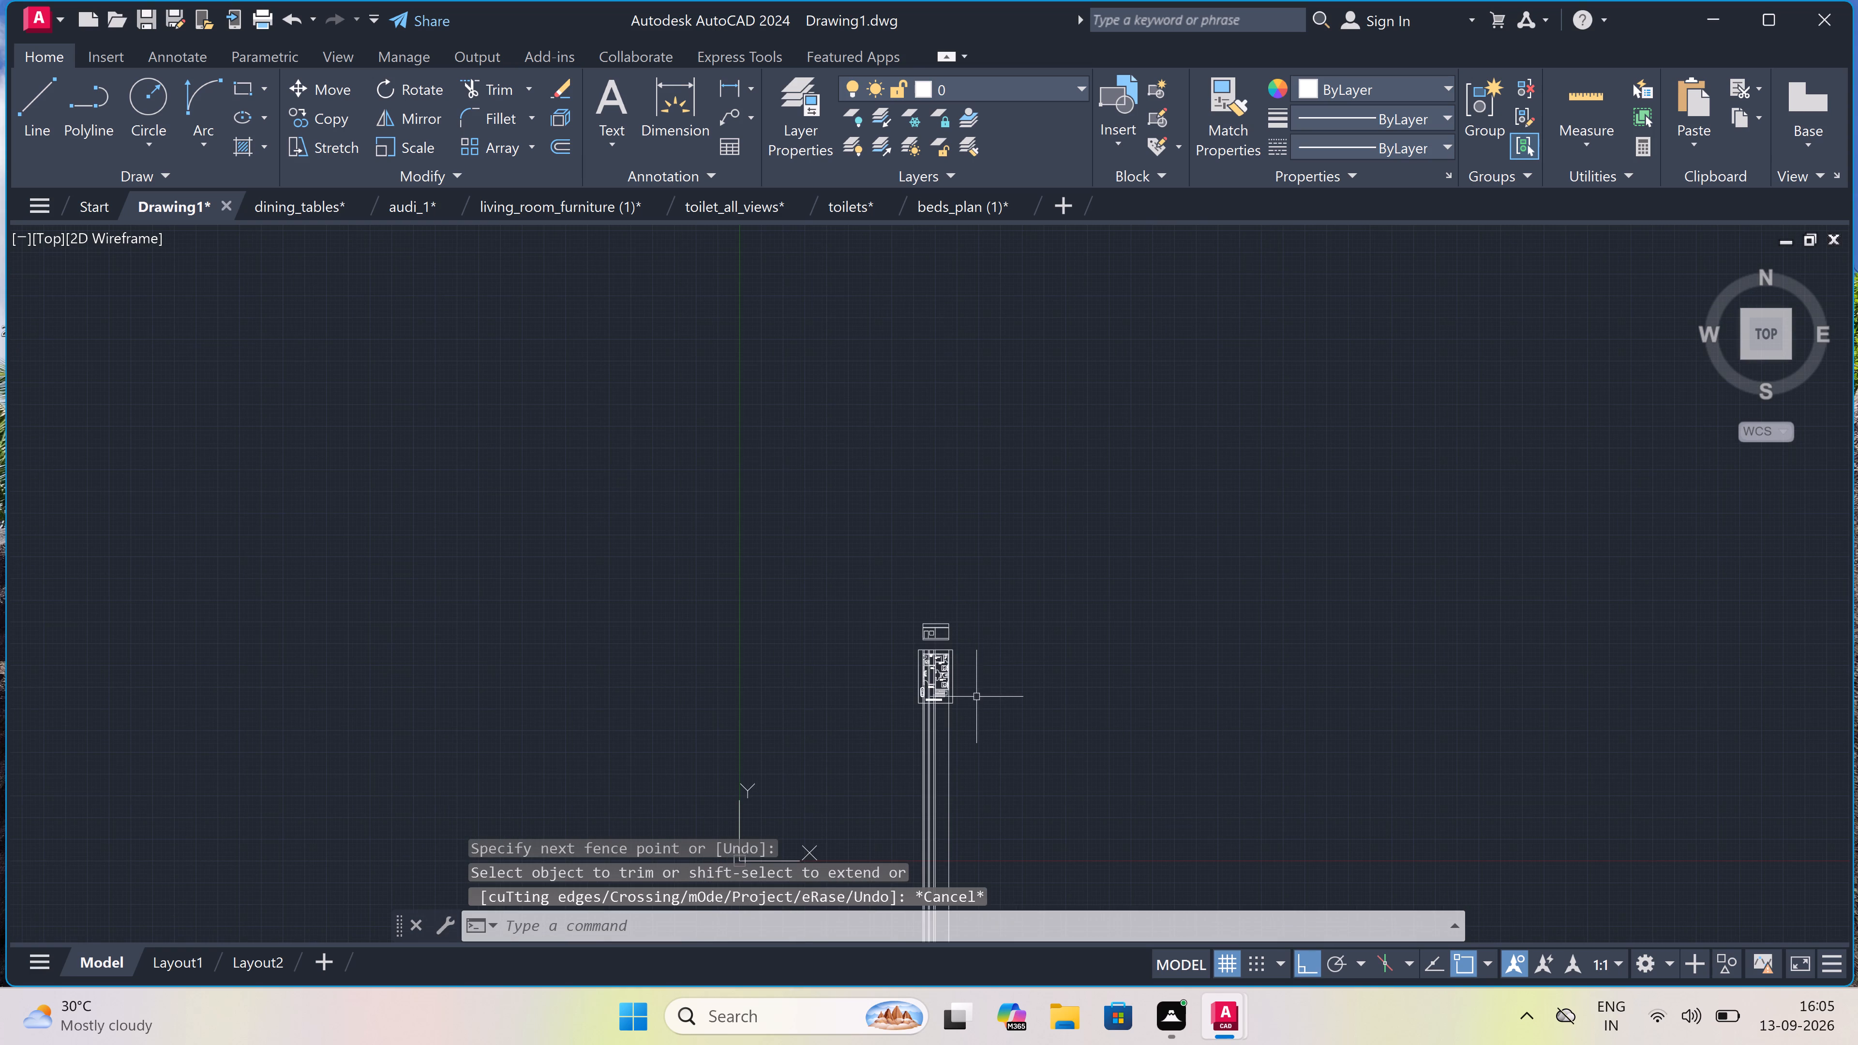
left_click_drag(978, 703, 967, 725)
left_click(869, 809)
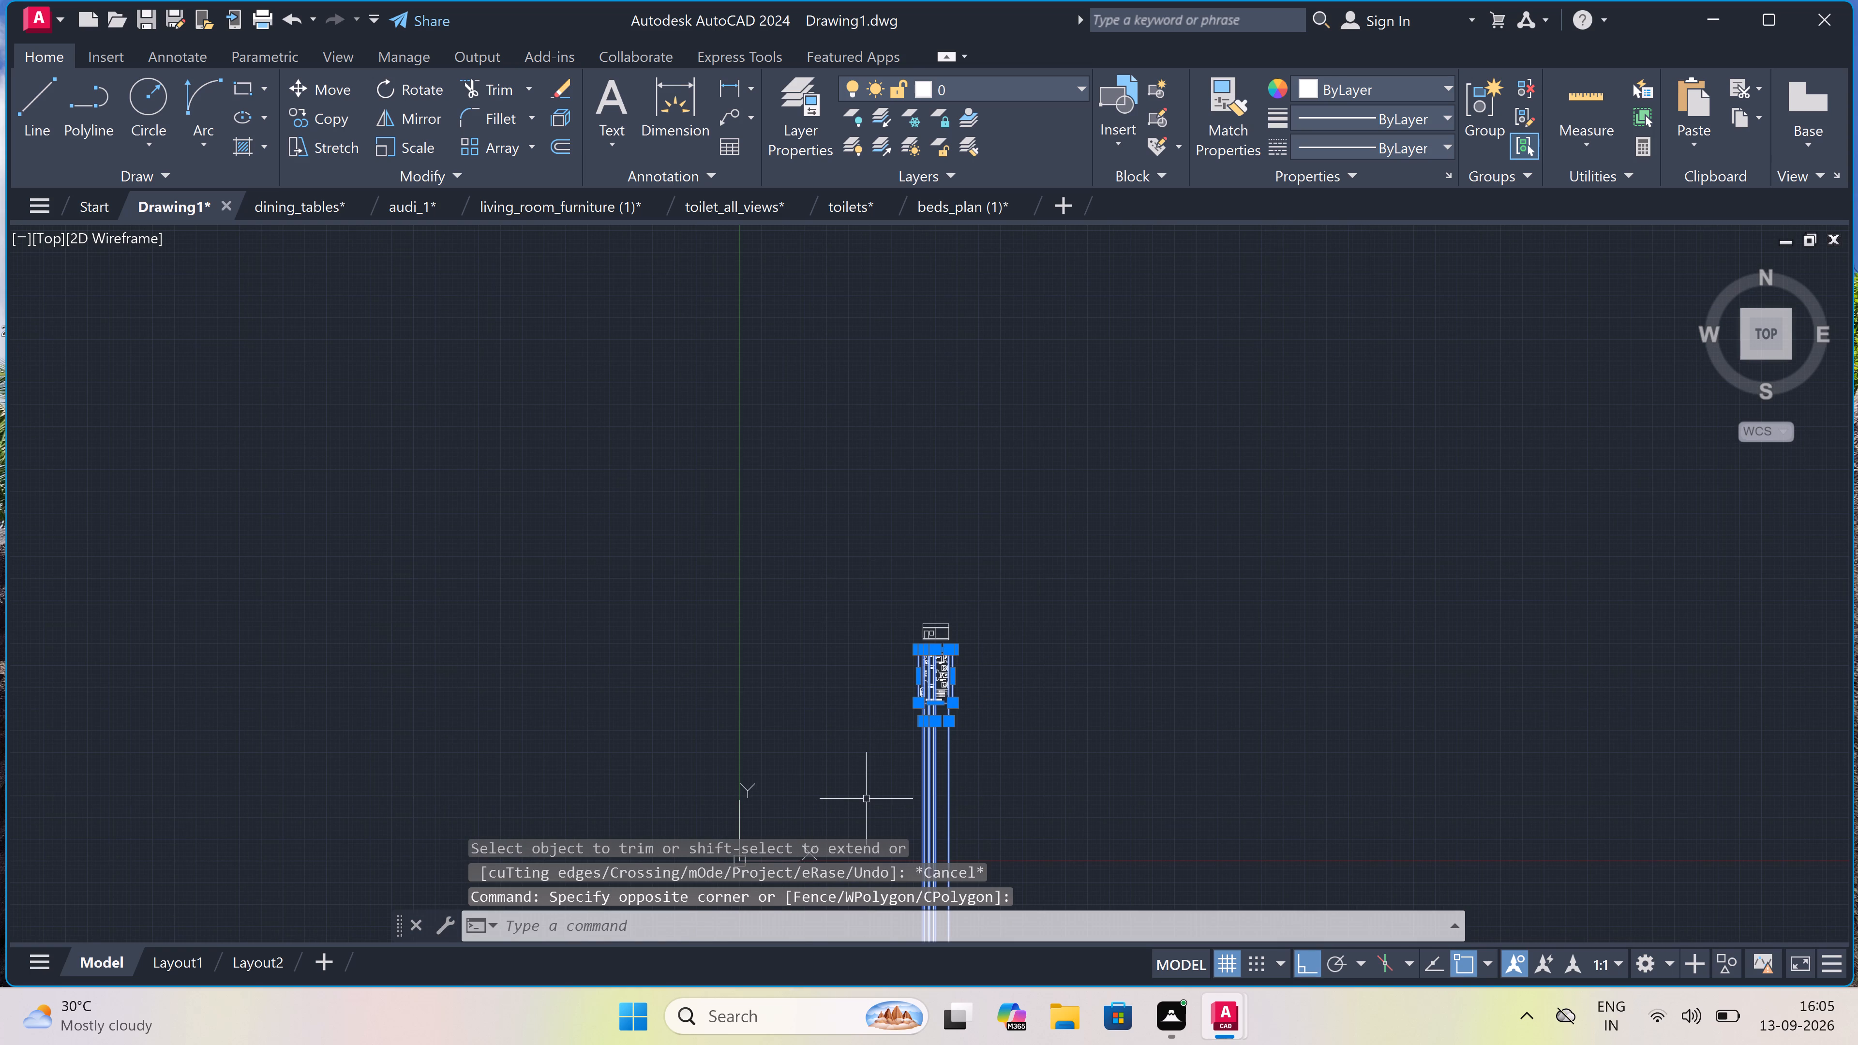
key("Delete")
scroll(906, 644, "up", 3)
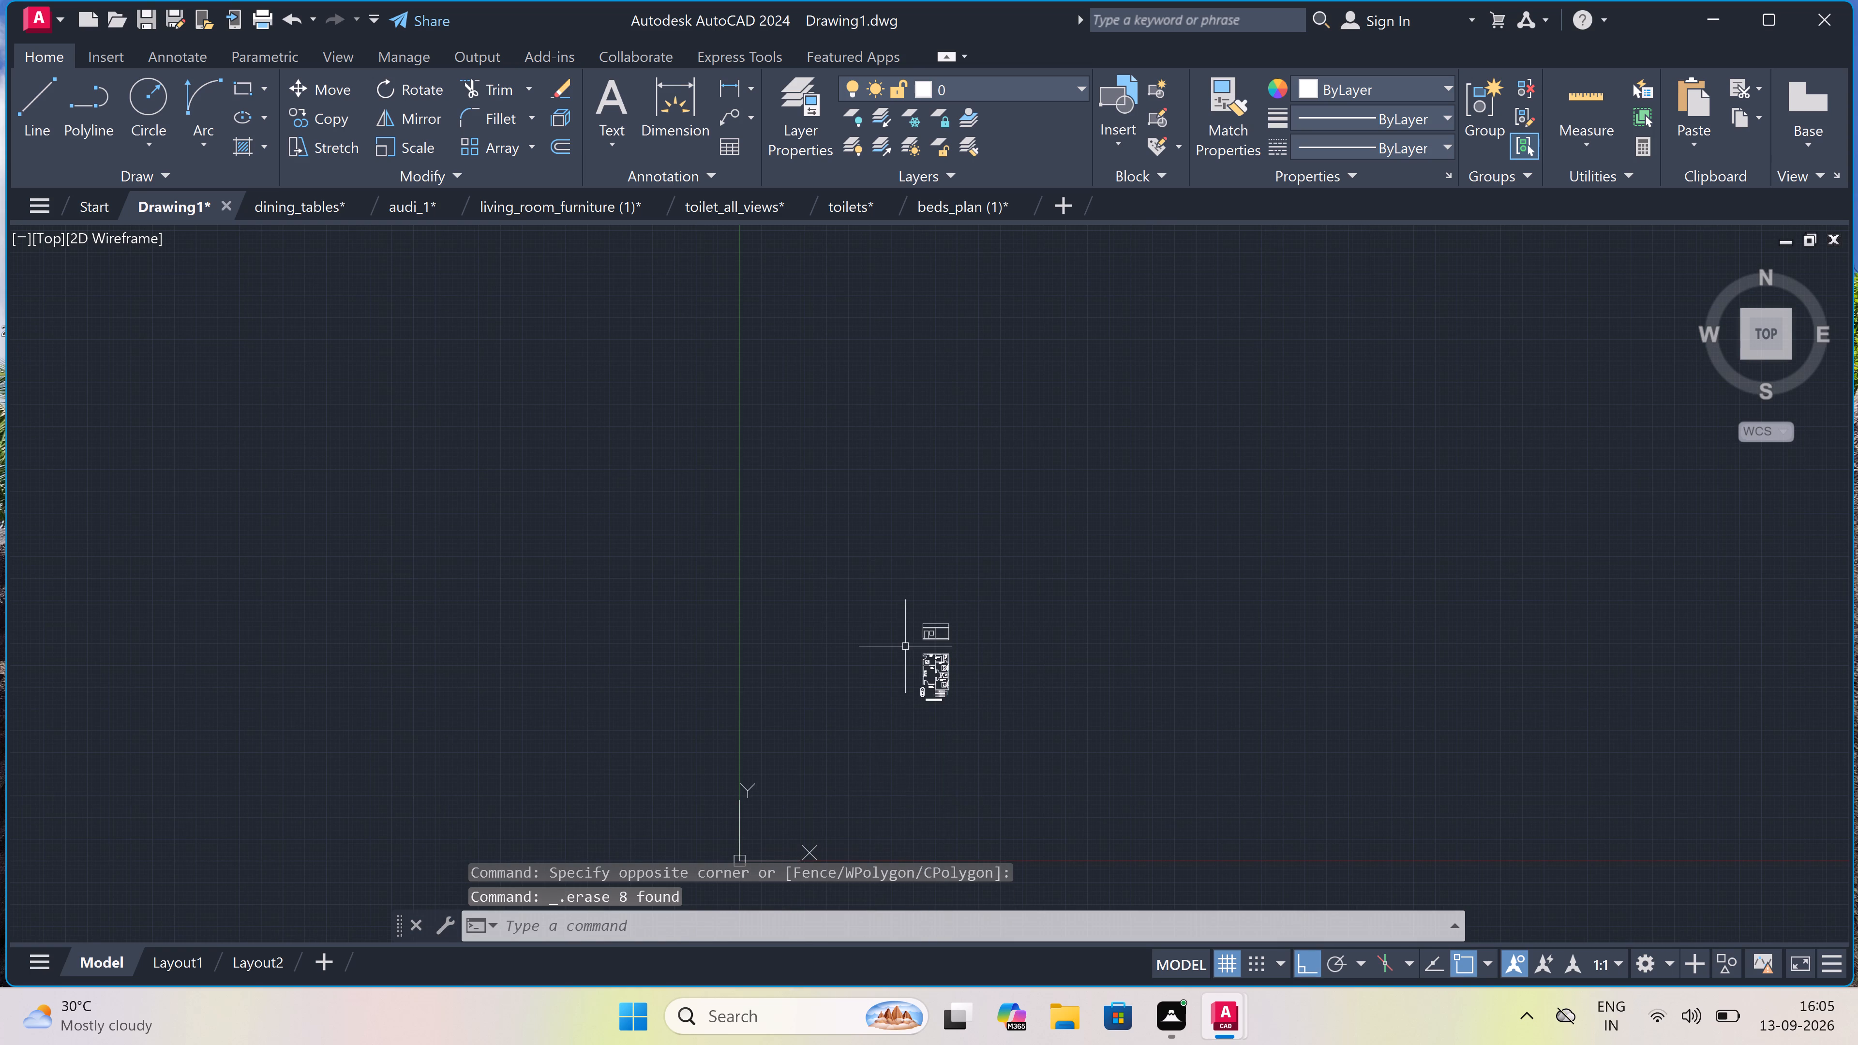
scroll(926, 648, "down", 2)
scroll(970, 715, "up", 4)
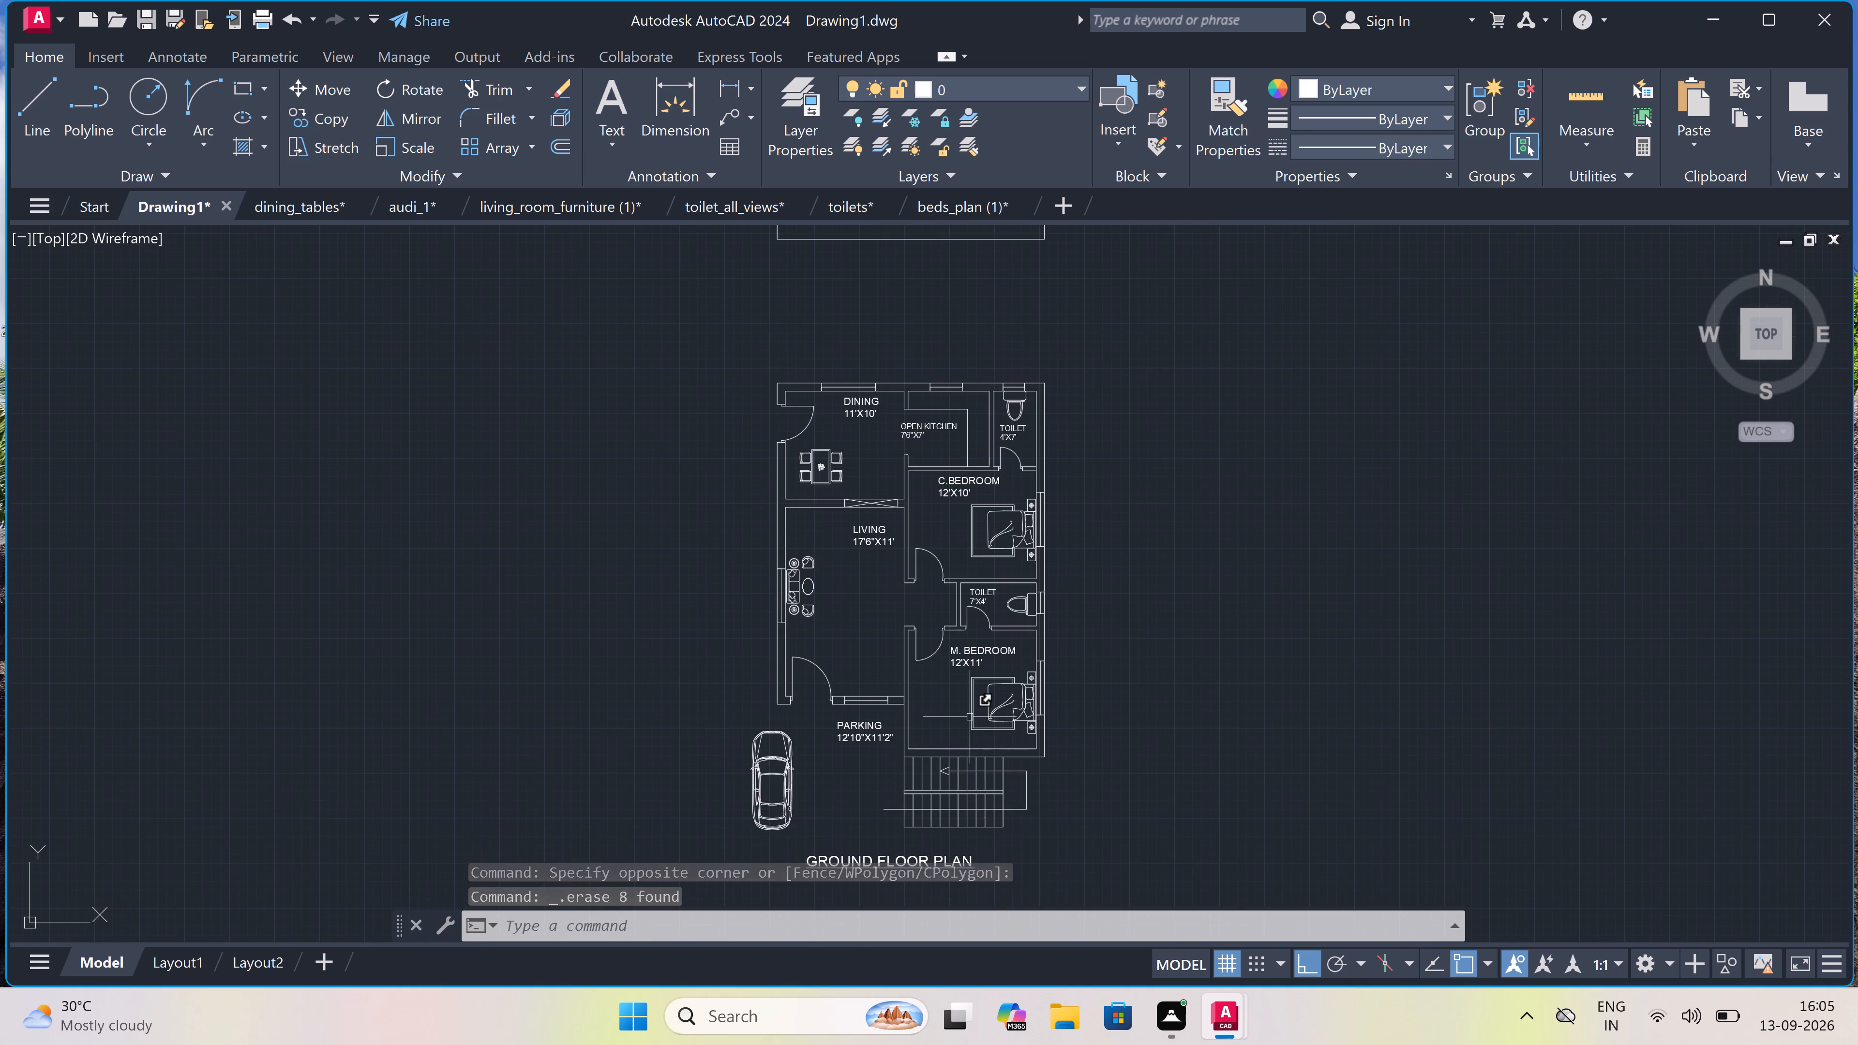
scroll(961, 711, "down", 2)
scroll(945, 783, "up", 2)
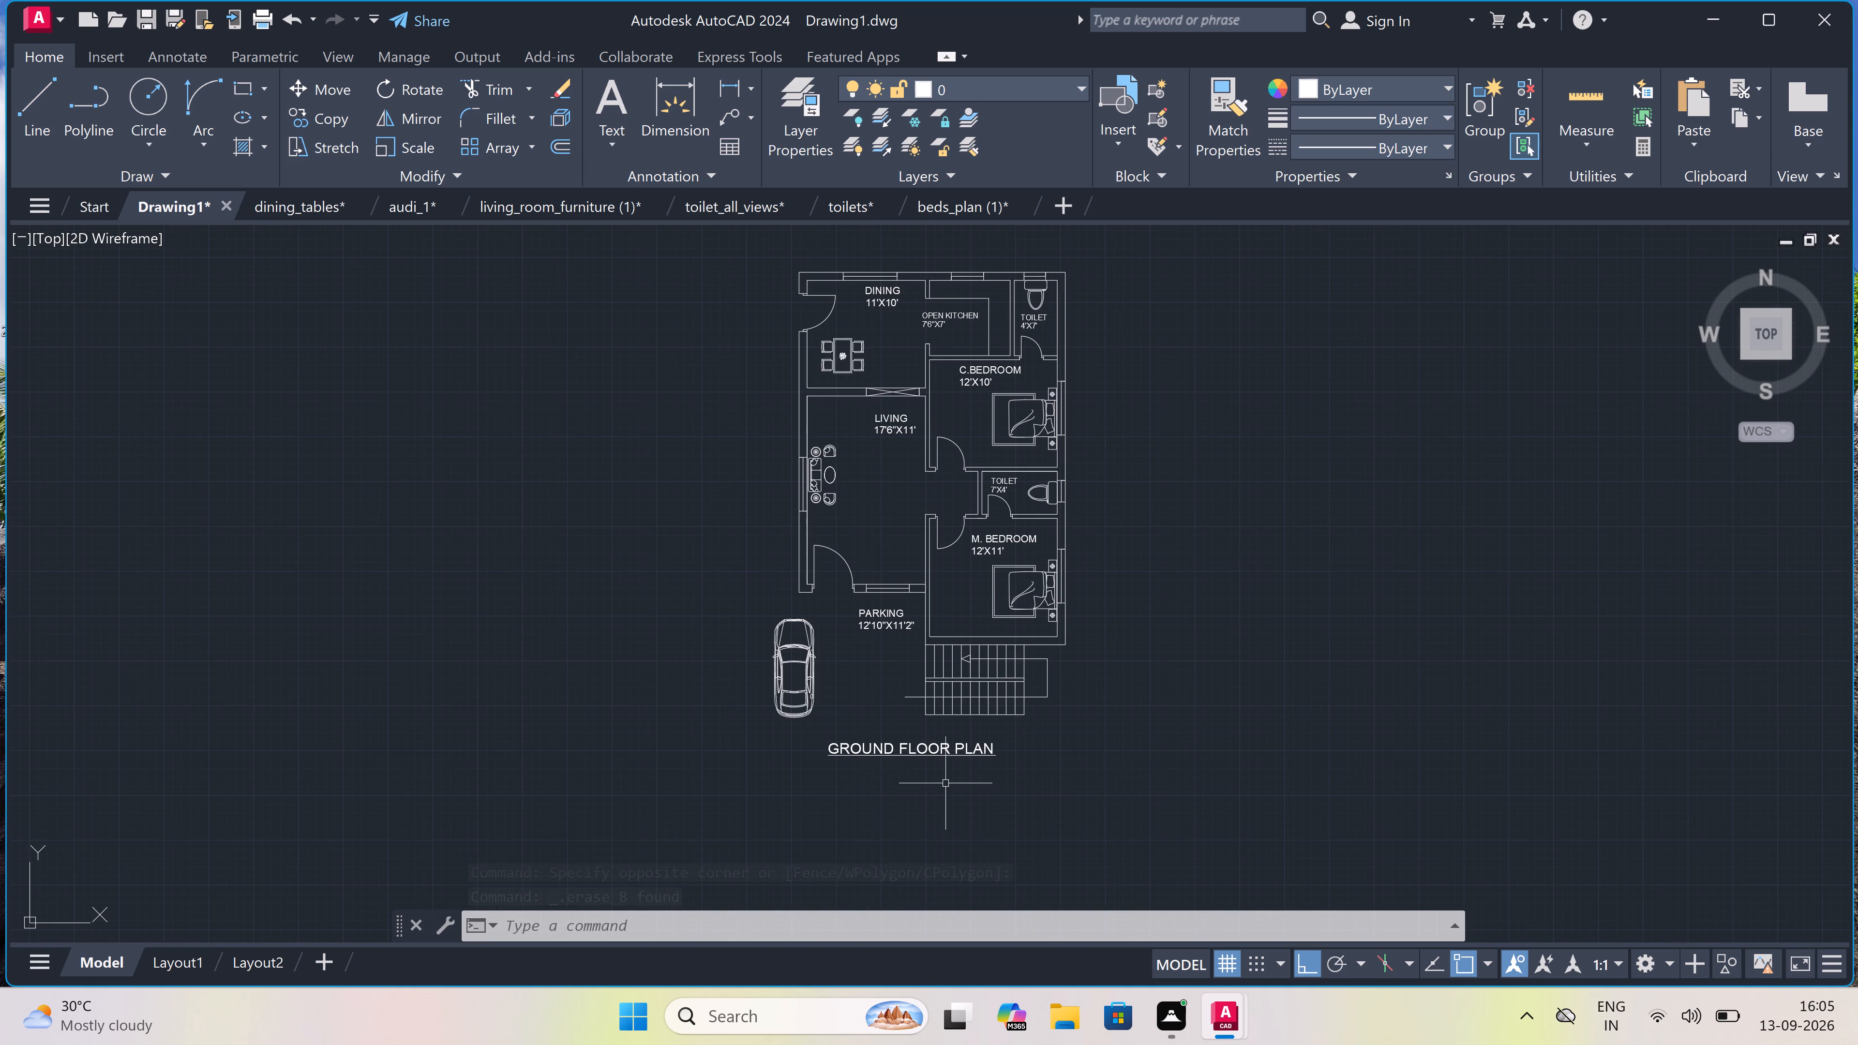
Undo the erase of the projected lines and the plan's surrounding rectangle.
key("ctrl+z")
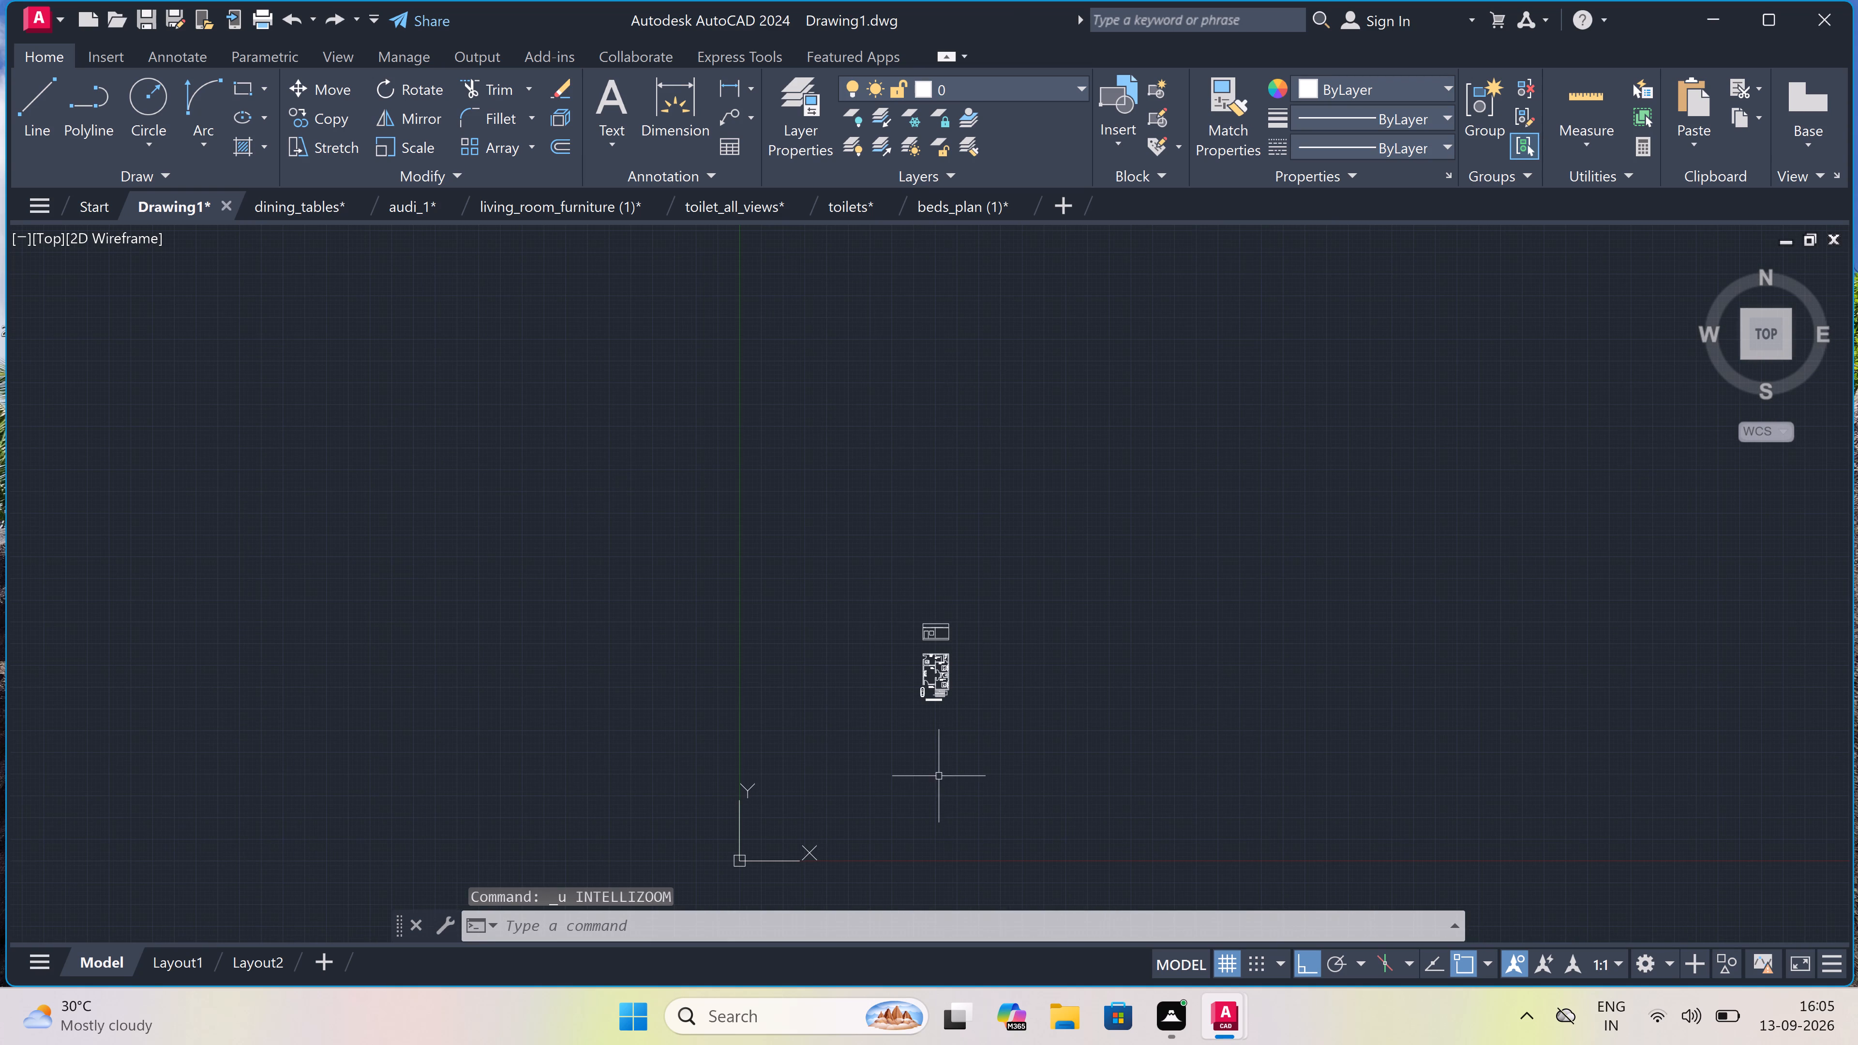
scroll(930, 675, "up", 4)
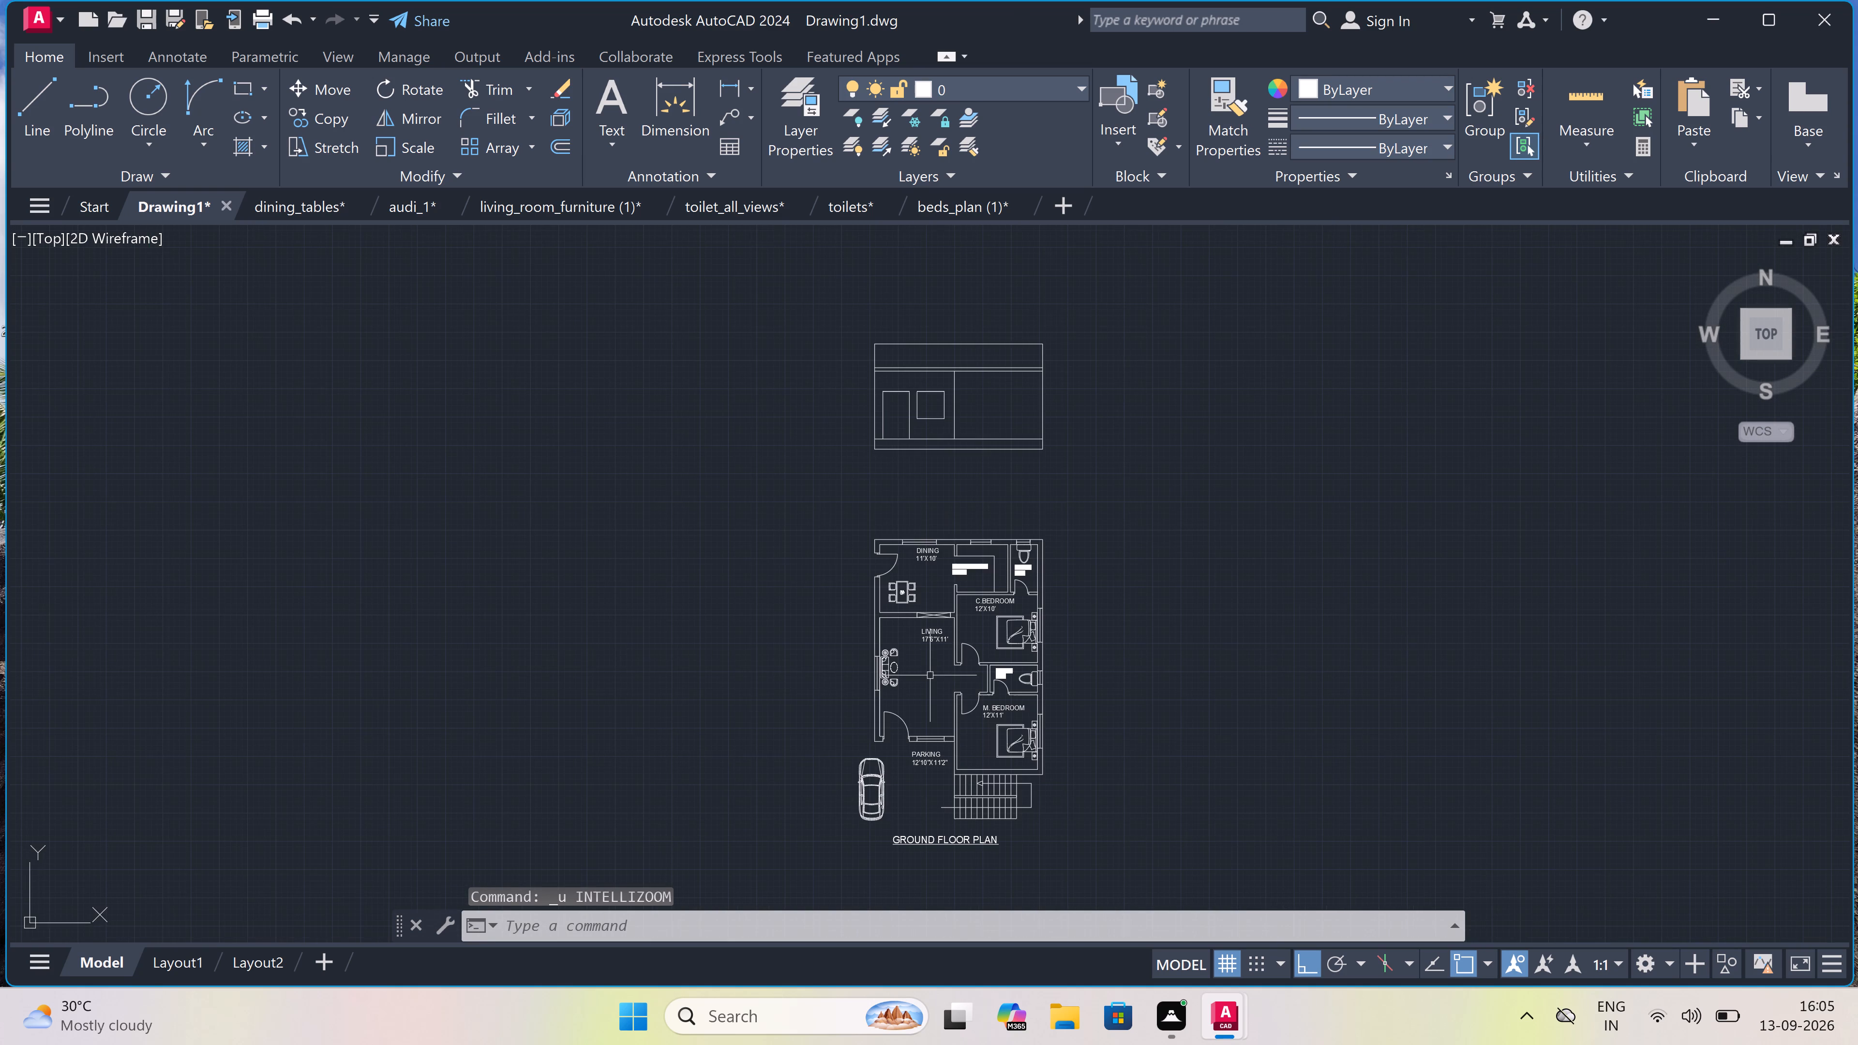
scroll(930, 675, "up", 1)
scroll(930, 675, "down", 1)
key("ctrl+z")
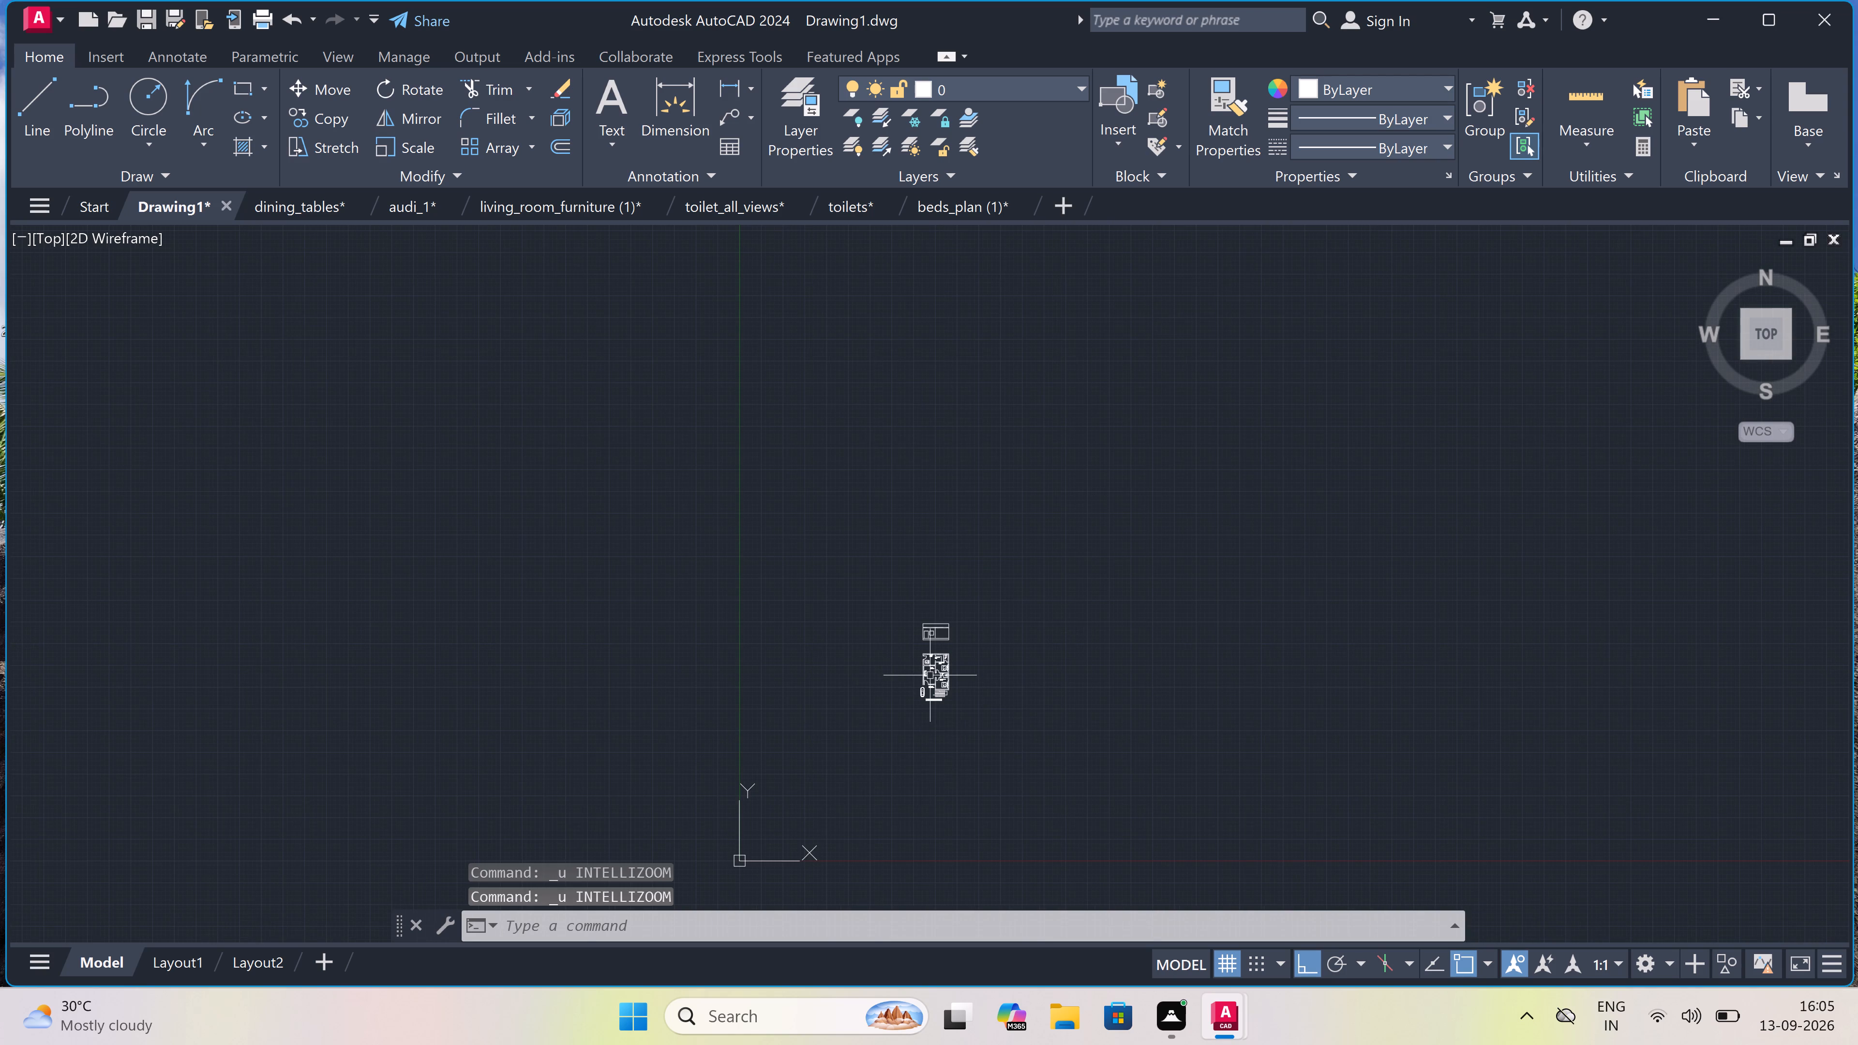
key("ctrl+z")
Erase only the leftover projected vertical lines through and below the floor plan, keeping the rectangle around the plan.
scroll(939, 700, "up", 3)
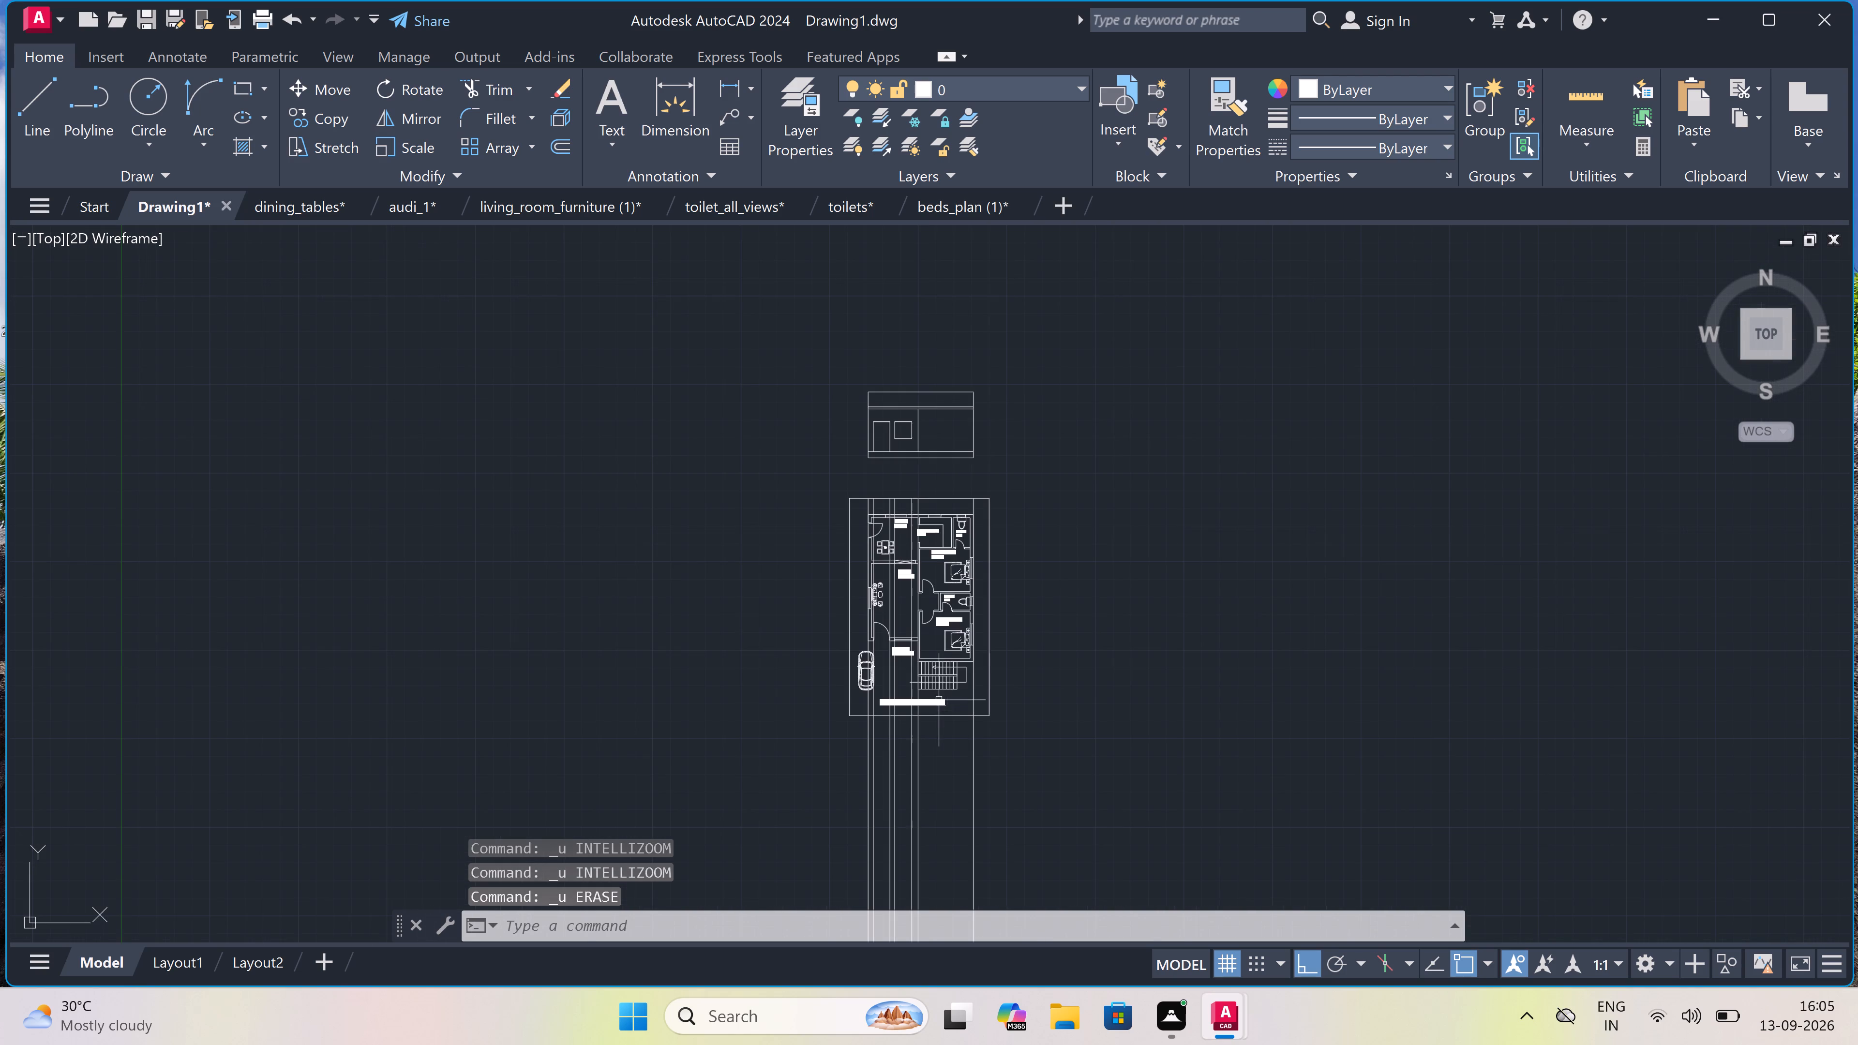
scroll(947, 712, "down", 2)
scroll(941, 768, "up", 4)
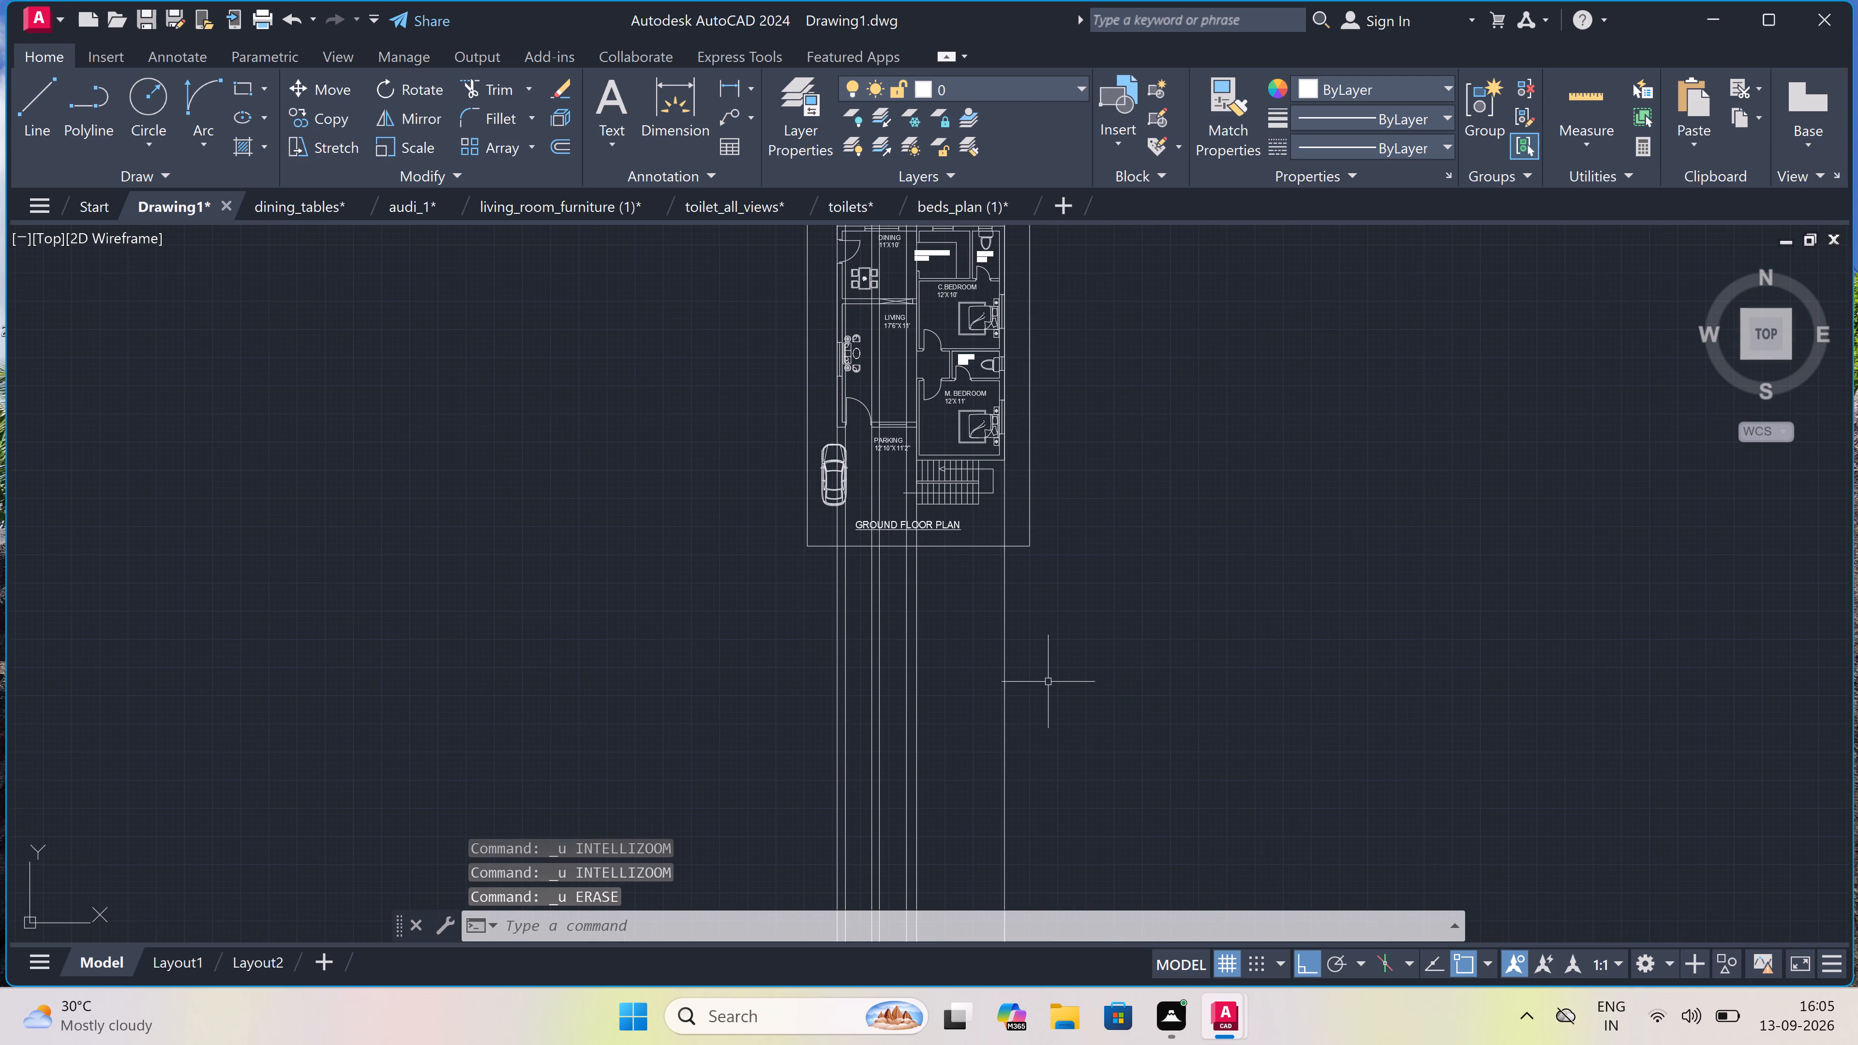
left_click_drag(1056, 668, 1001, 709)
left_click(800, 776)
key("Delete")
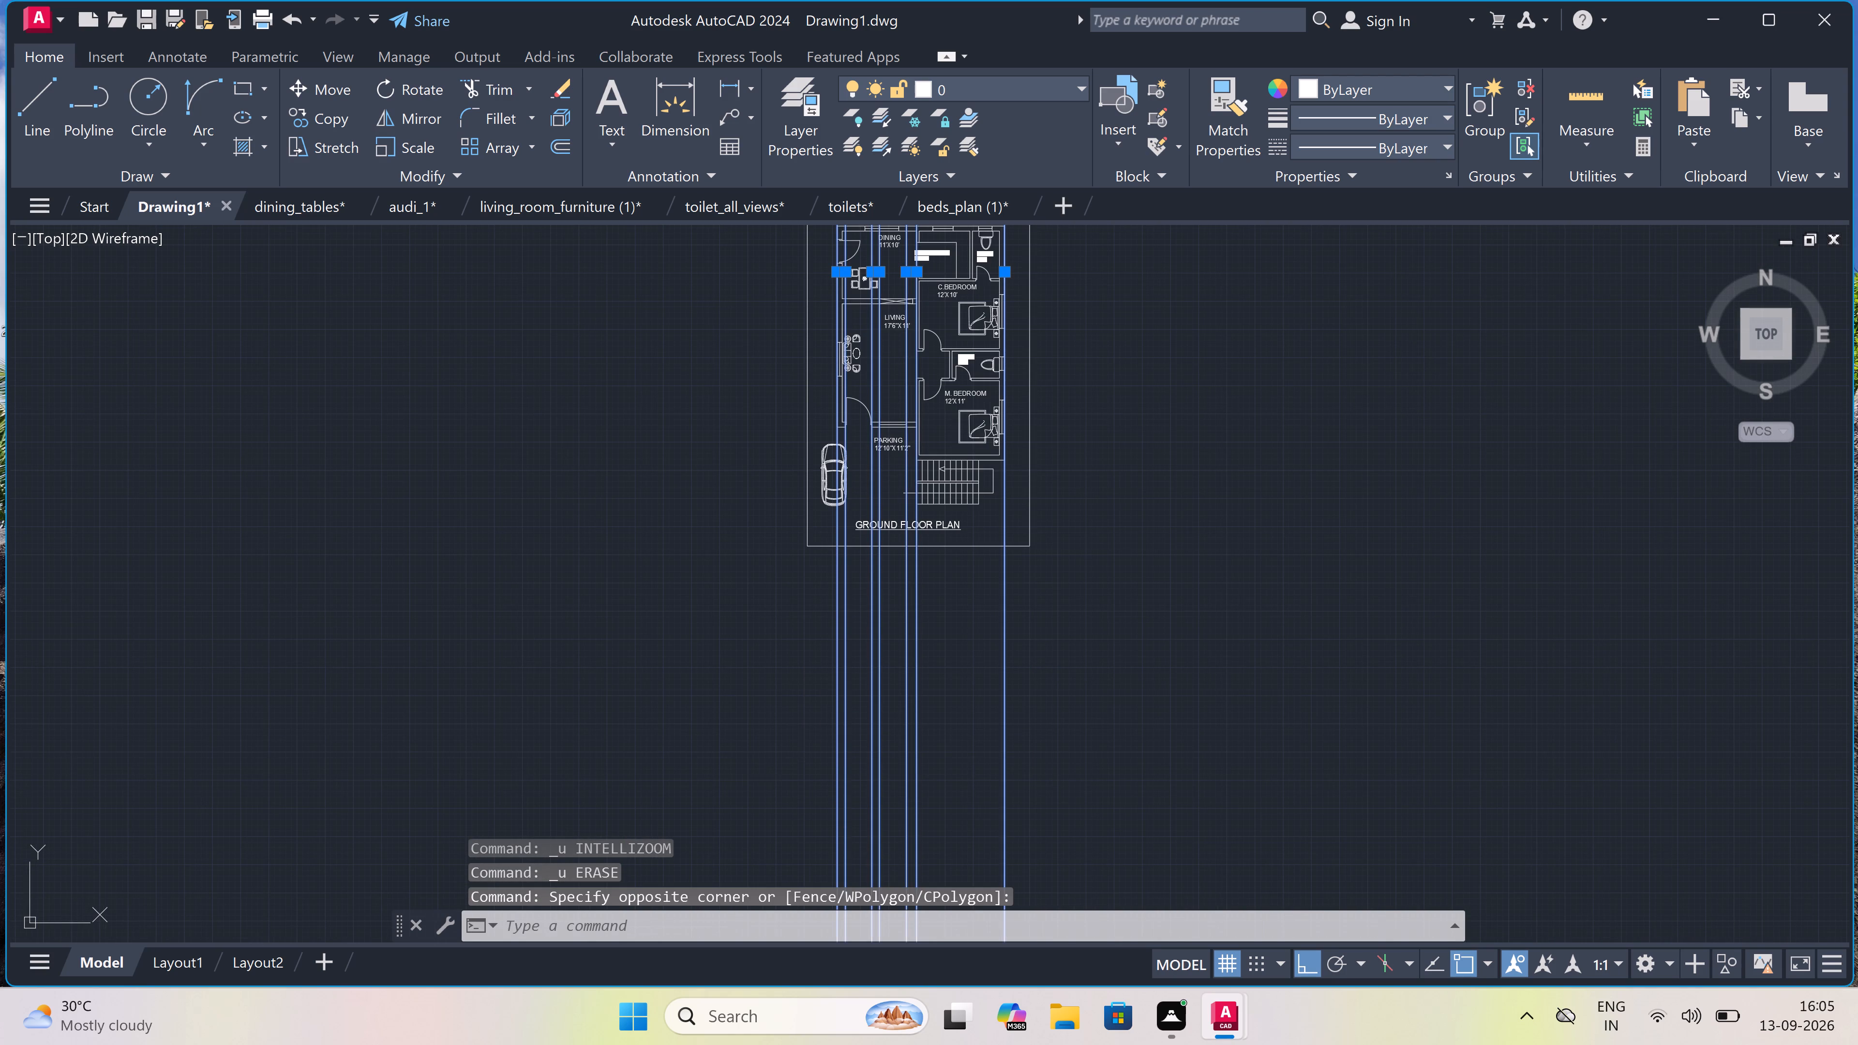
Add the multiline text title ELEVATION below the front elevation.
scroll(798, 763, "down", 4)
scroll(811, 568, "up", 4)
scroll(837, 570, "down", 2)
scroll(846, 613, "up", 3)
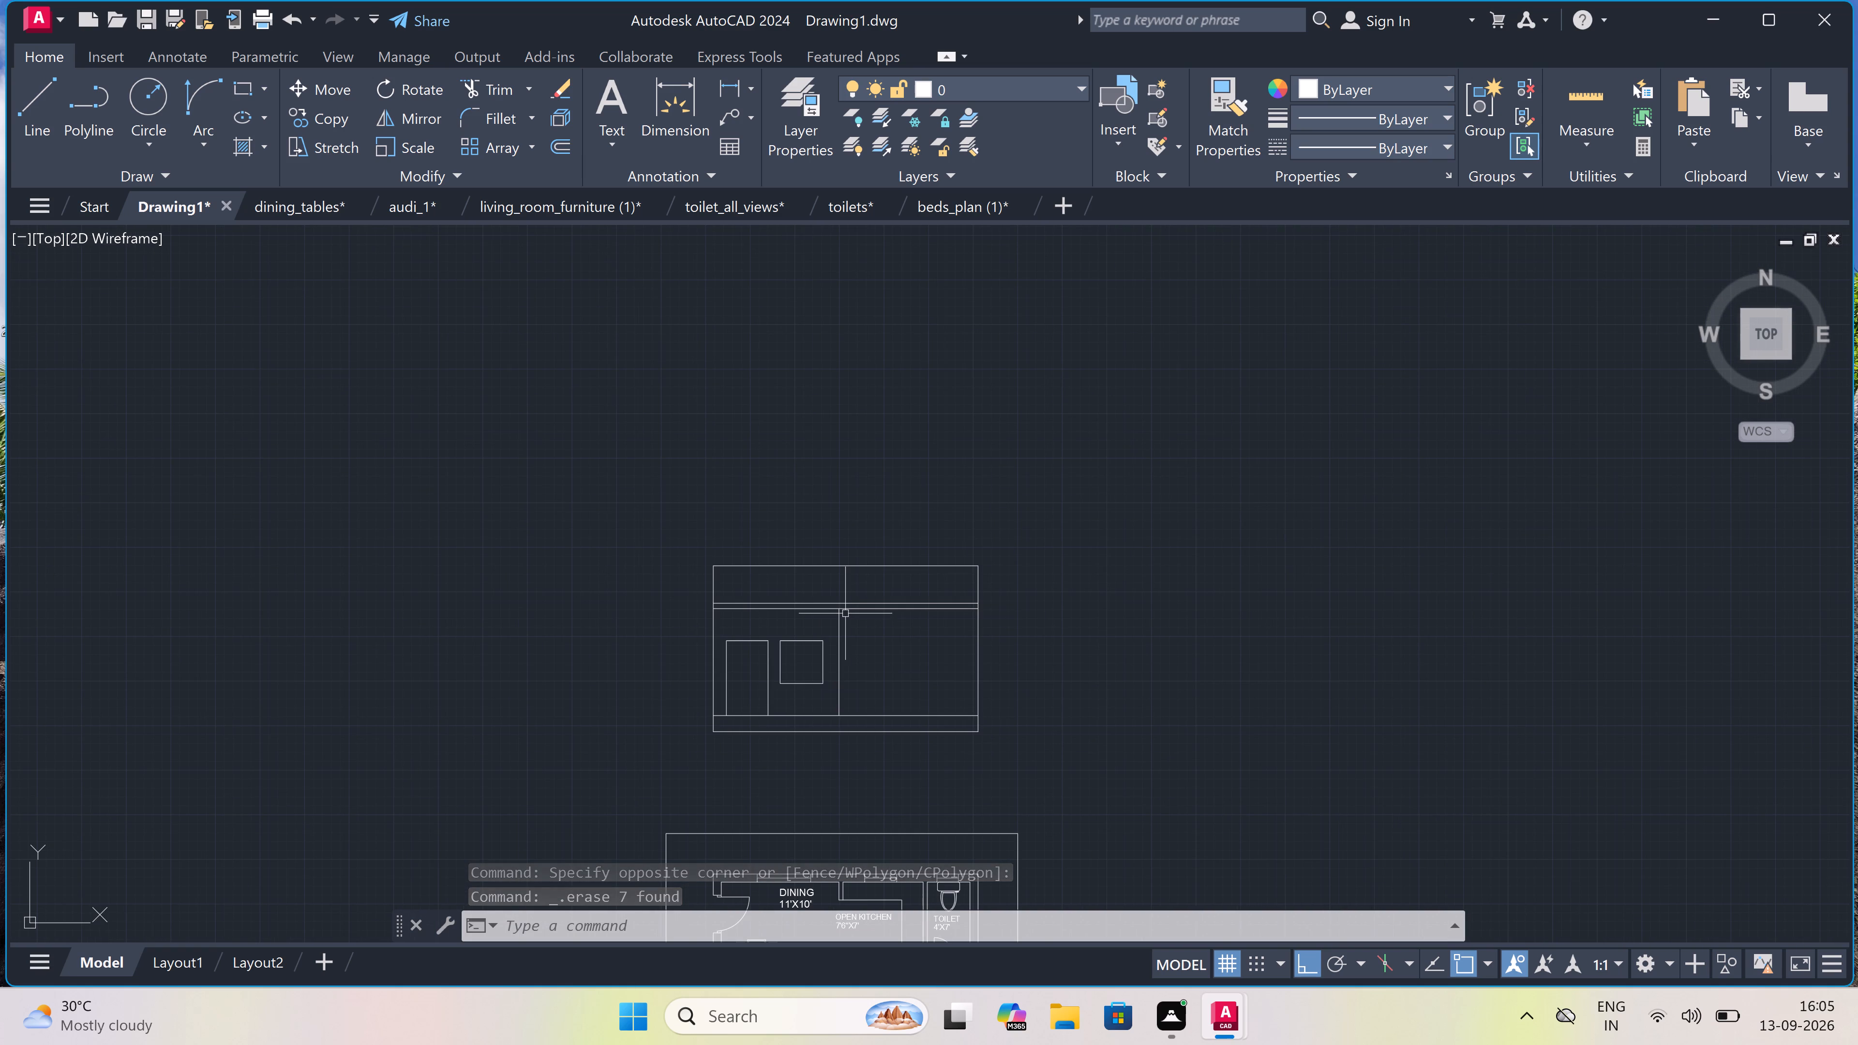
type("MT")
key("space")
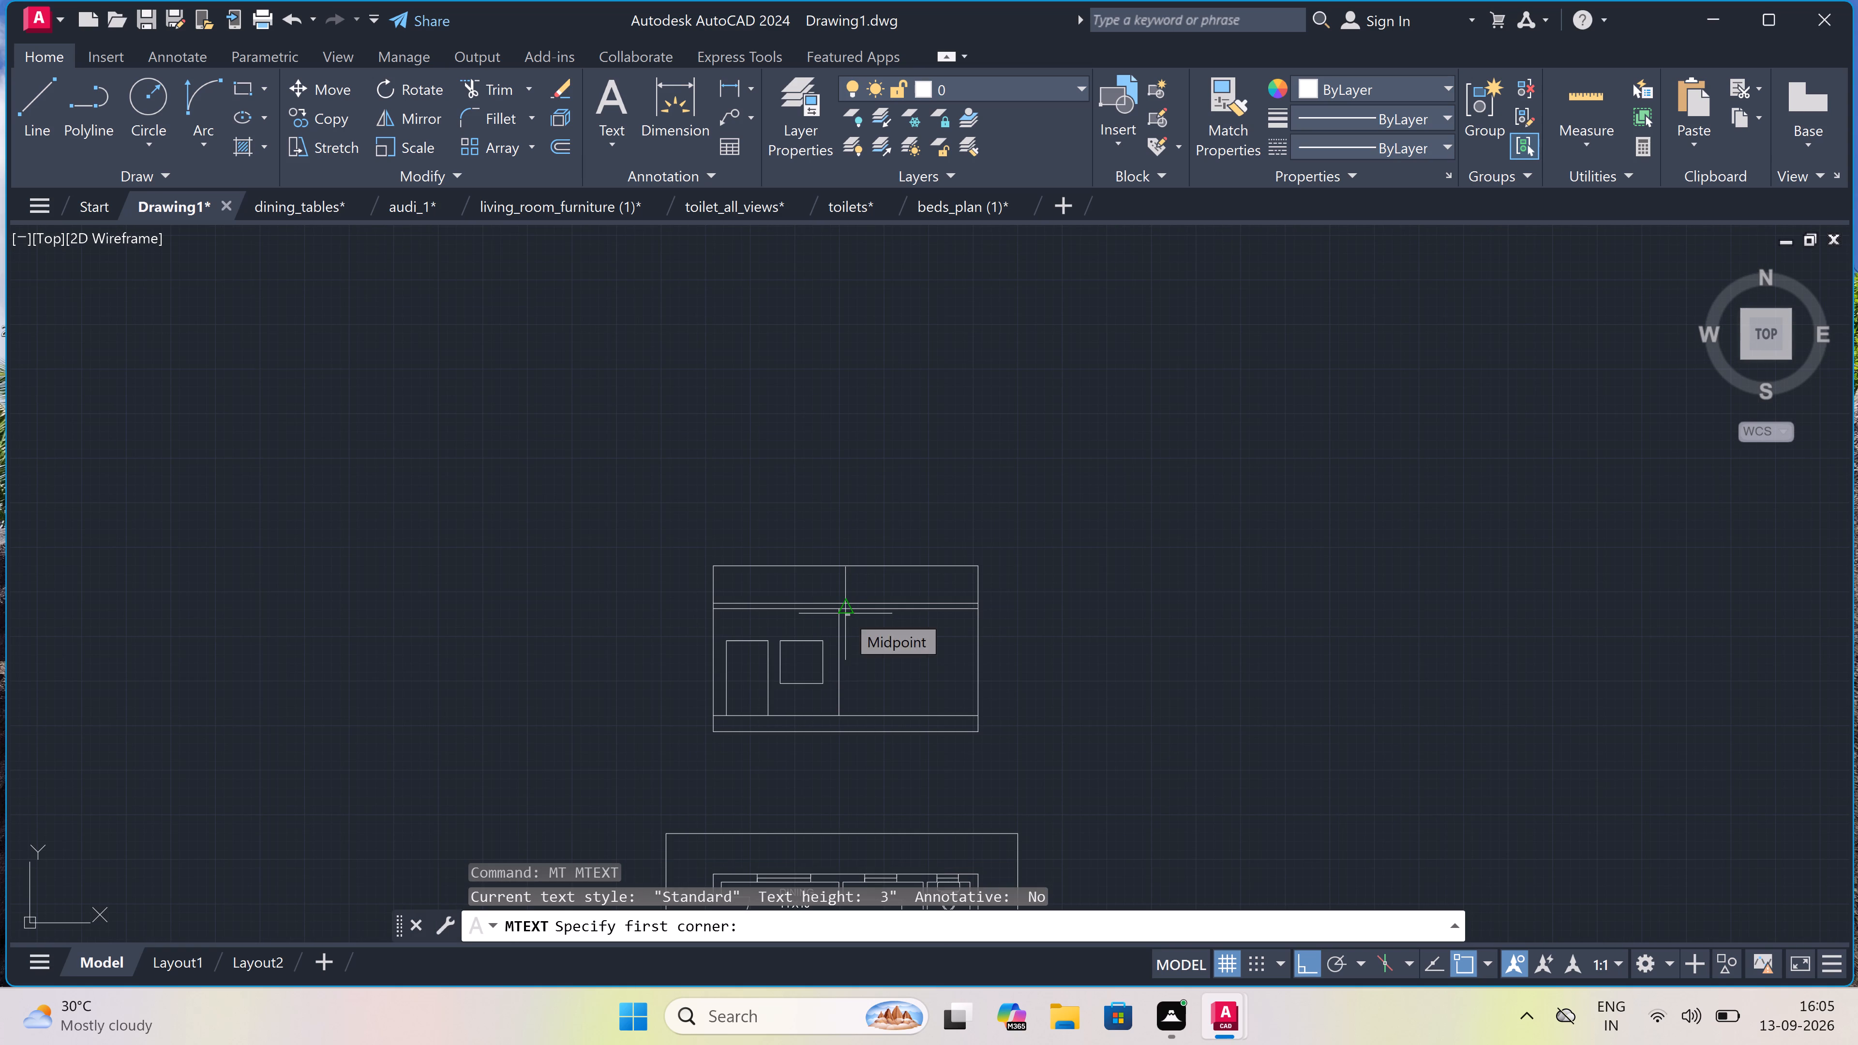
scroll(784, 763, "up", 2)
left_click_drag(753, 751, 798, 774)
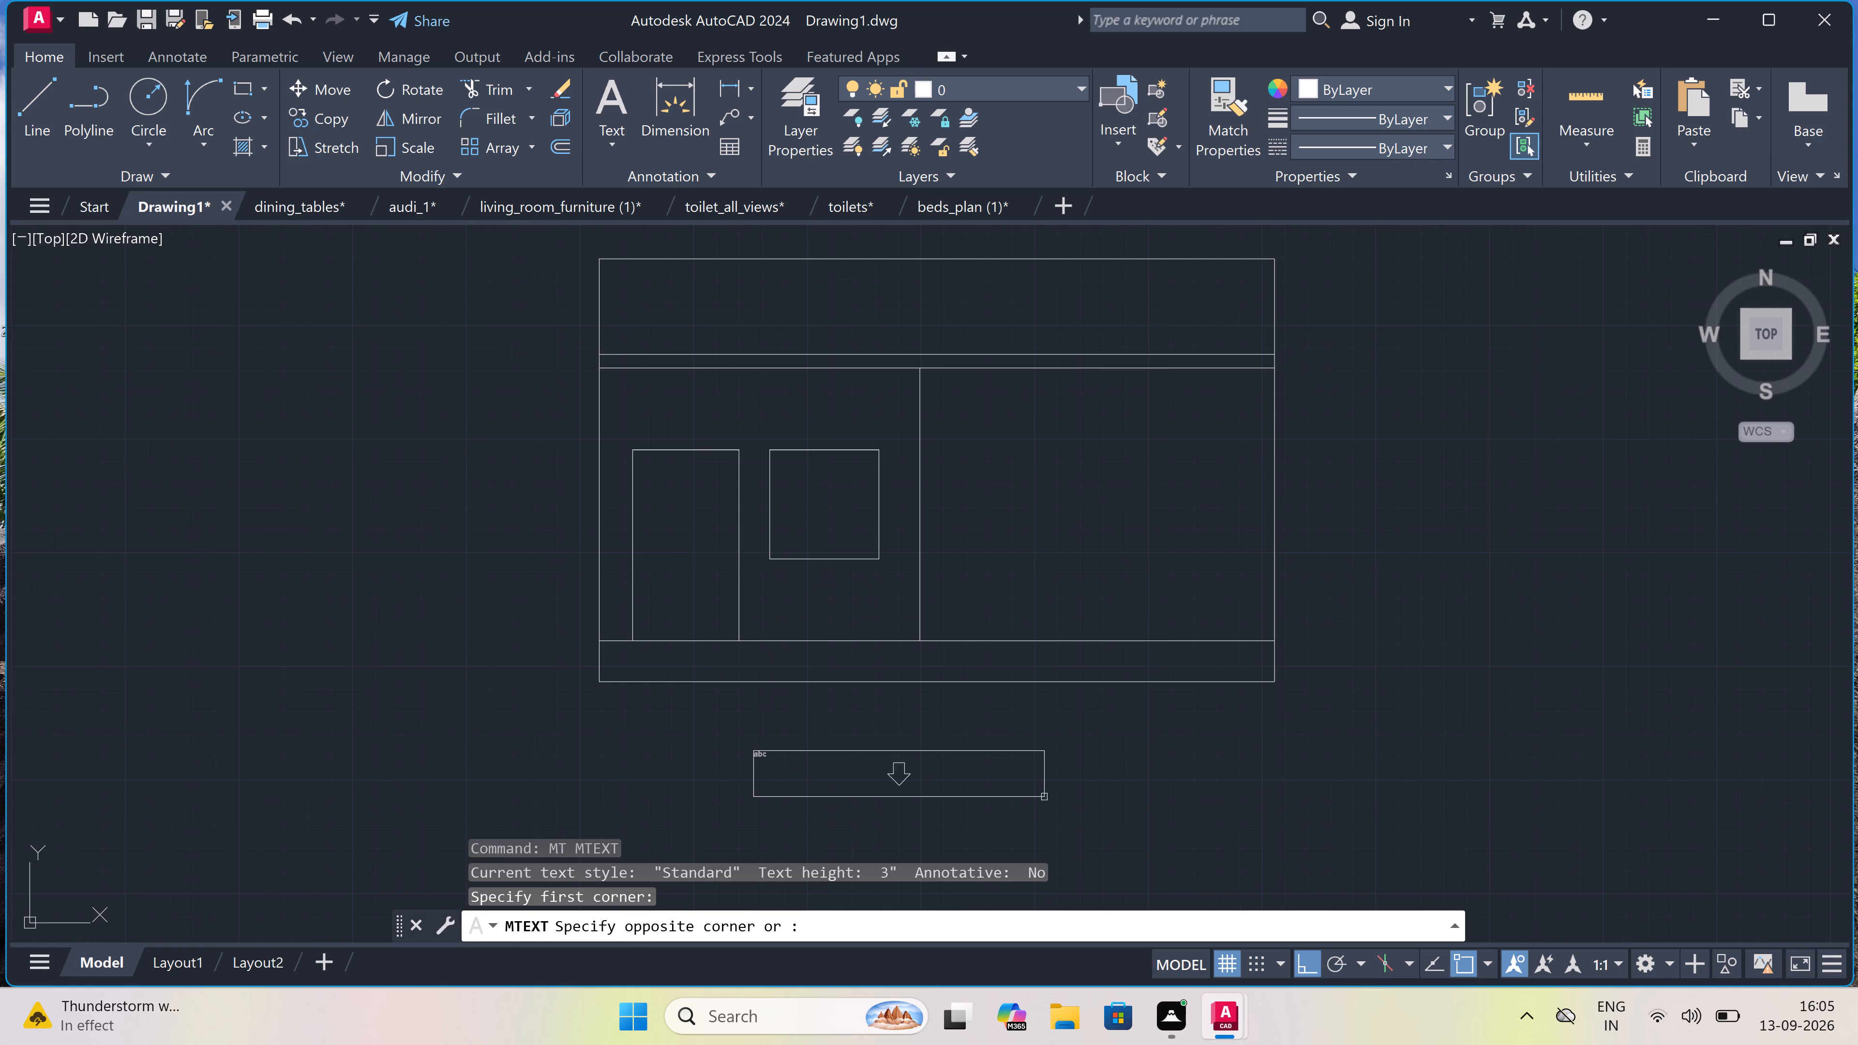
left_click(1189, 809)
type("ELEVATION")
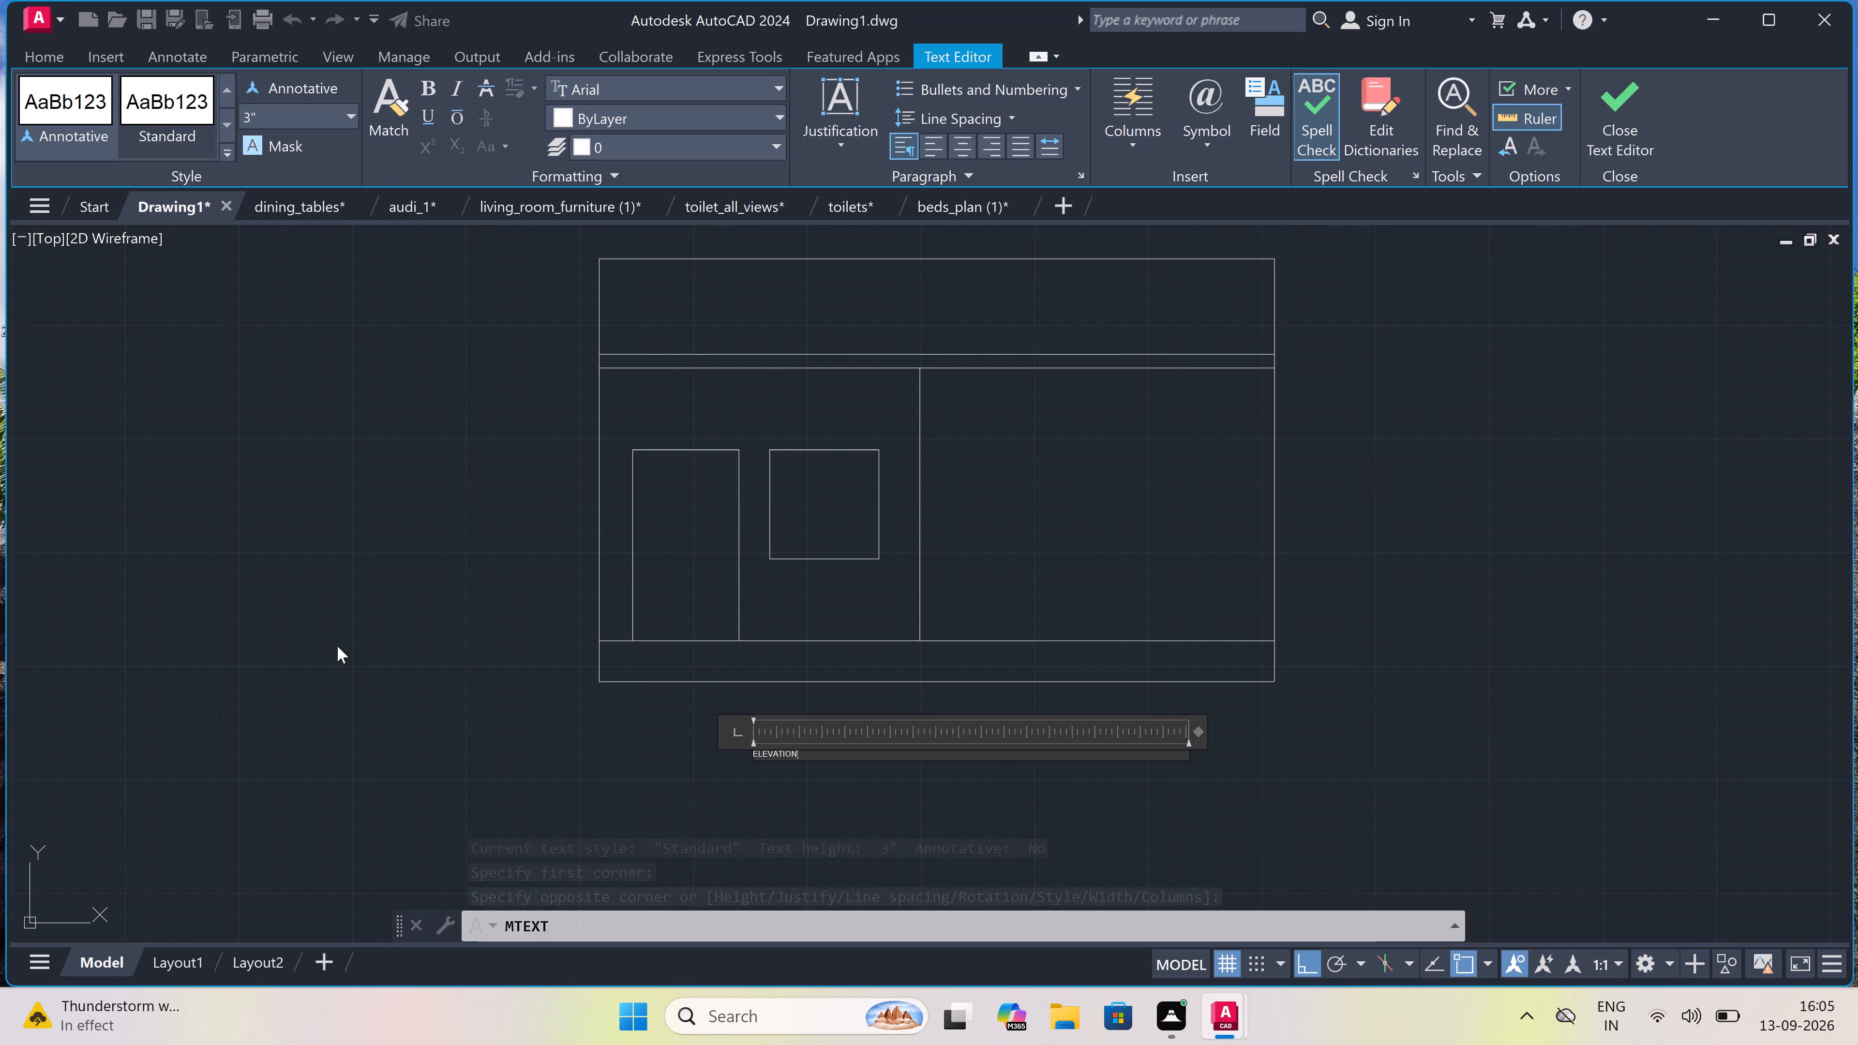
left_click_drag(354, 626, 358, 627)
Set the text height of the ELEVATION title below the front elevation to 1'.
left_click_drag(864, 757, 842, 774)
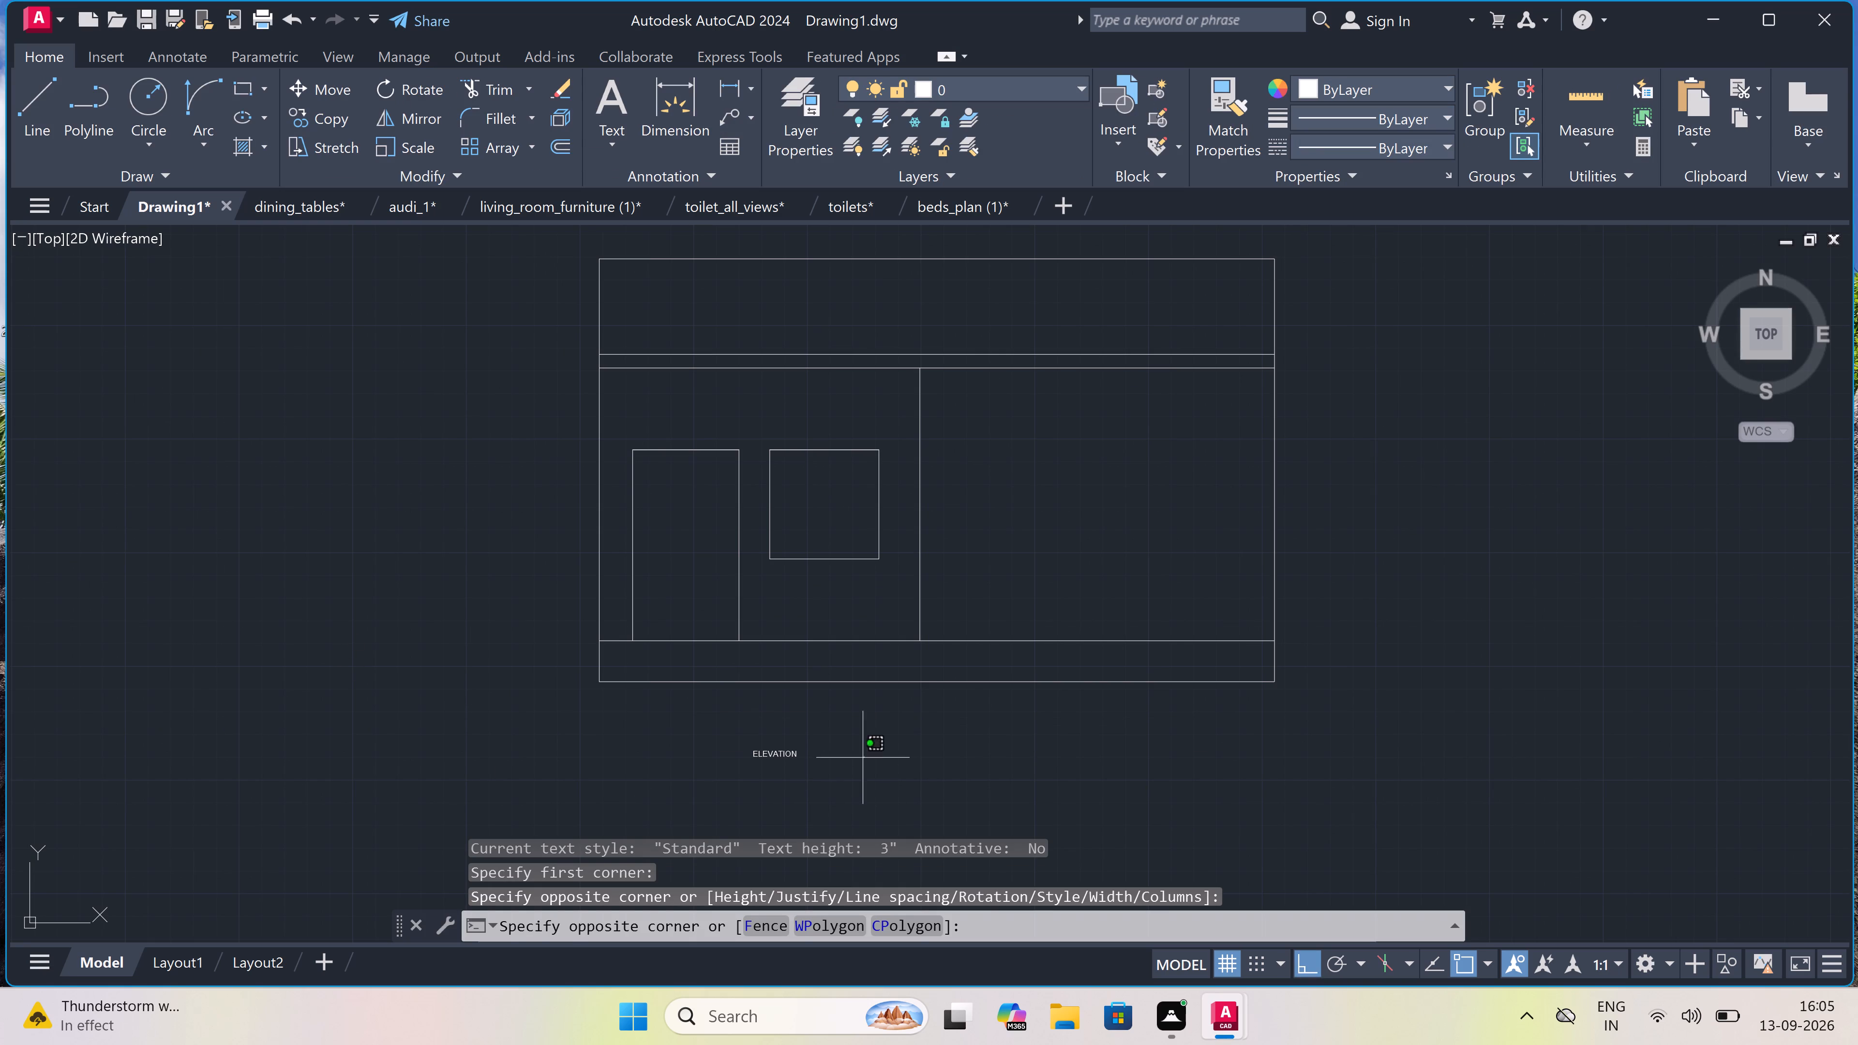
left_click(644, 808)
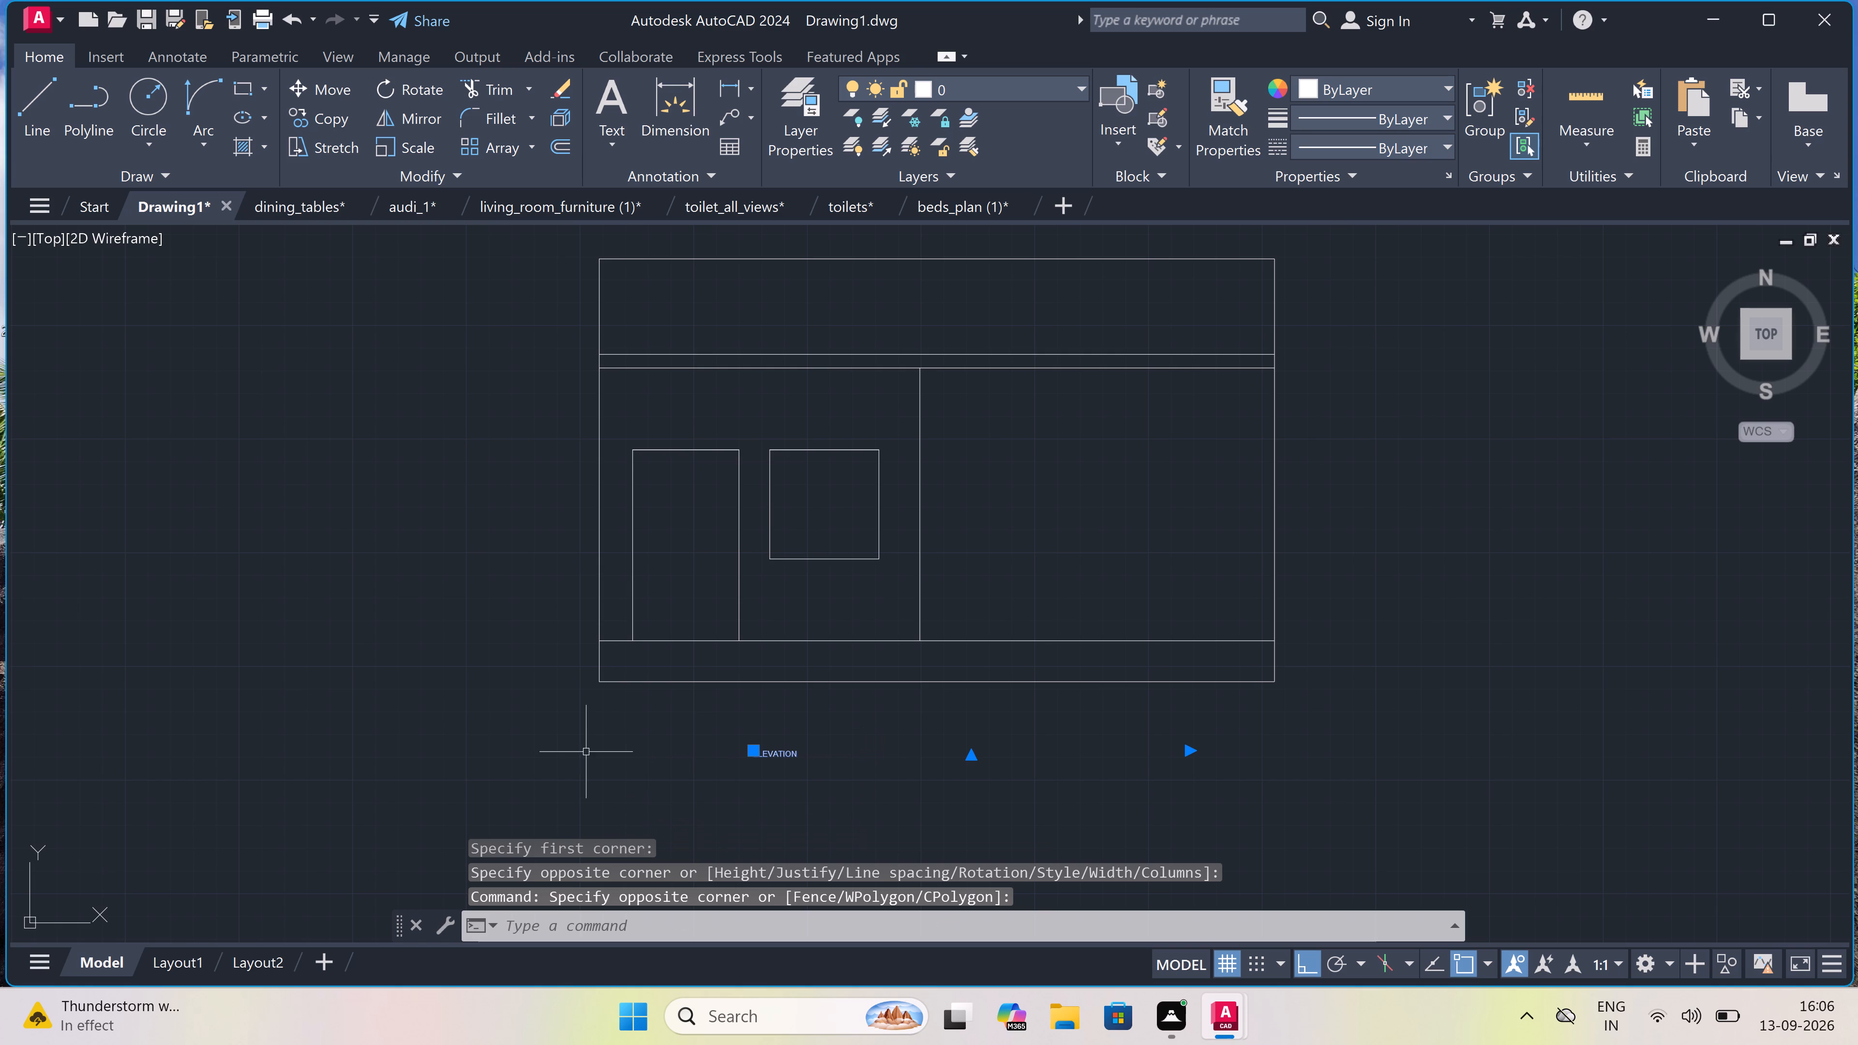
right_click_drag(319, 368, 320, 375)
left_click(503, 944)
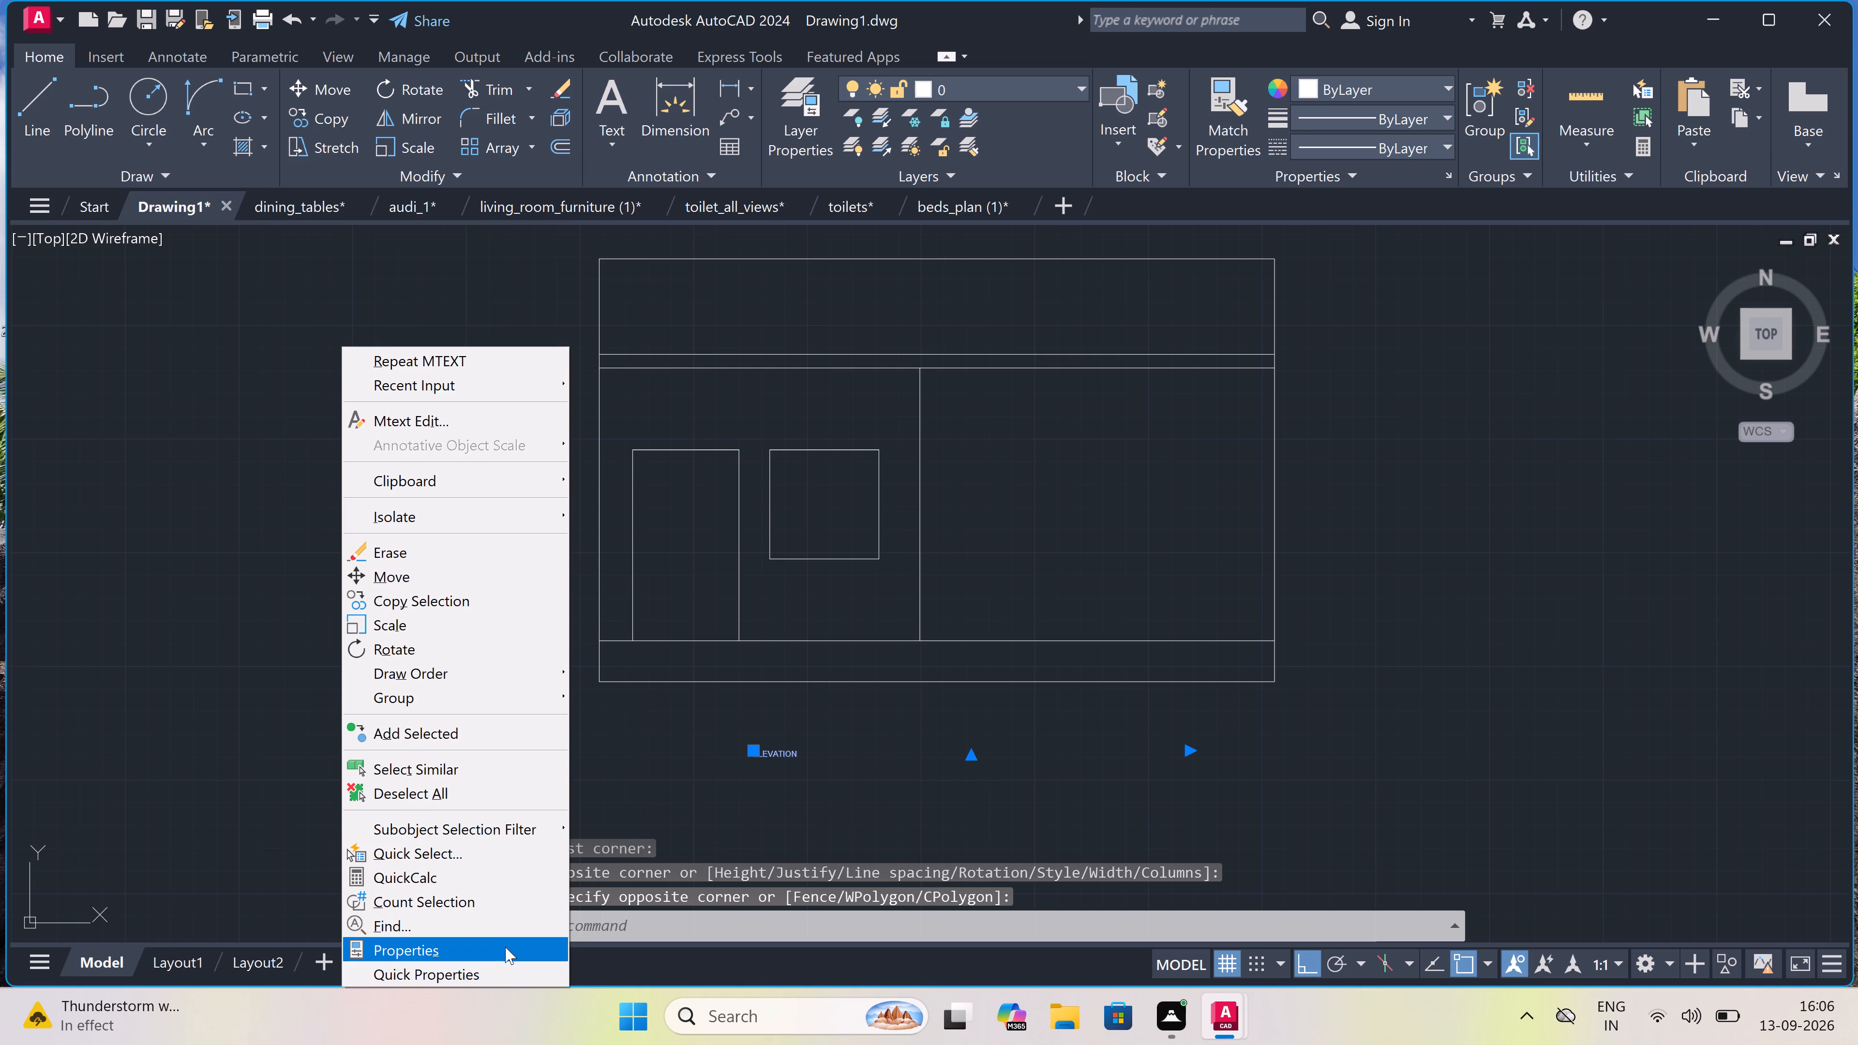
left_click(217, 552)
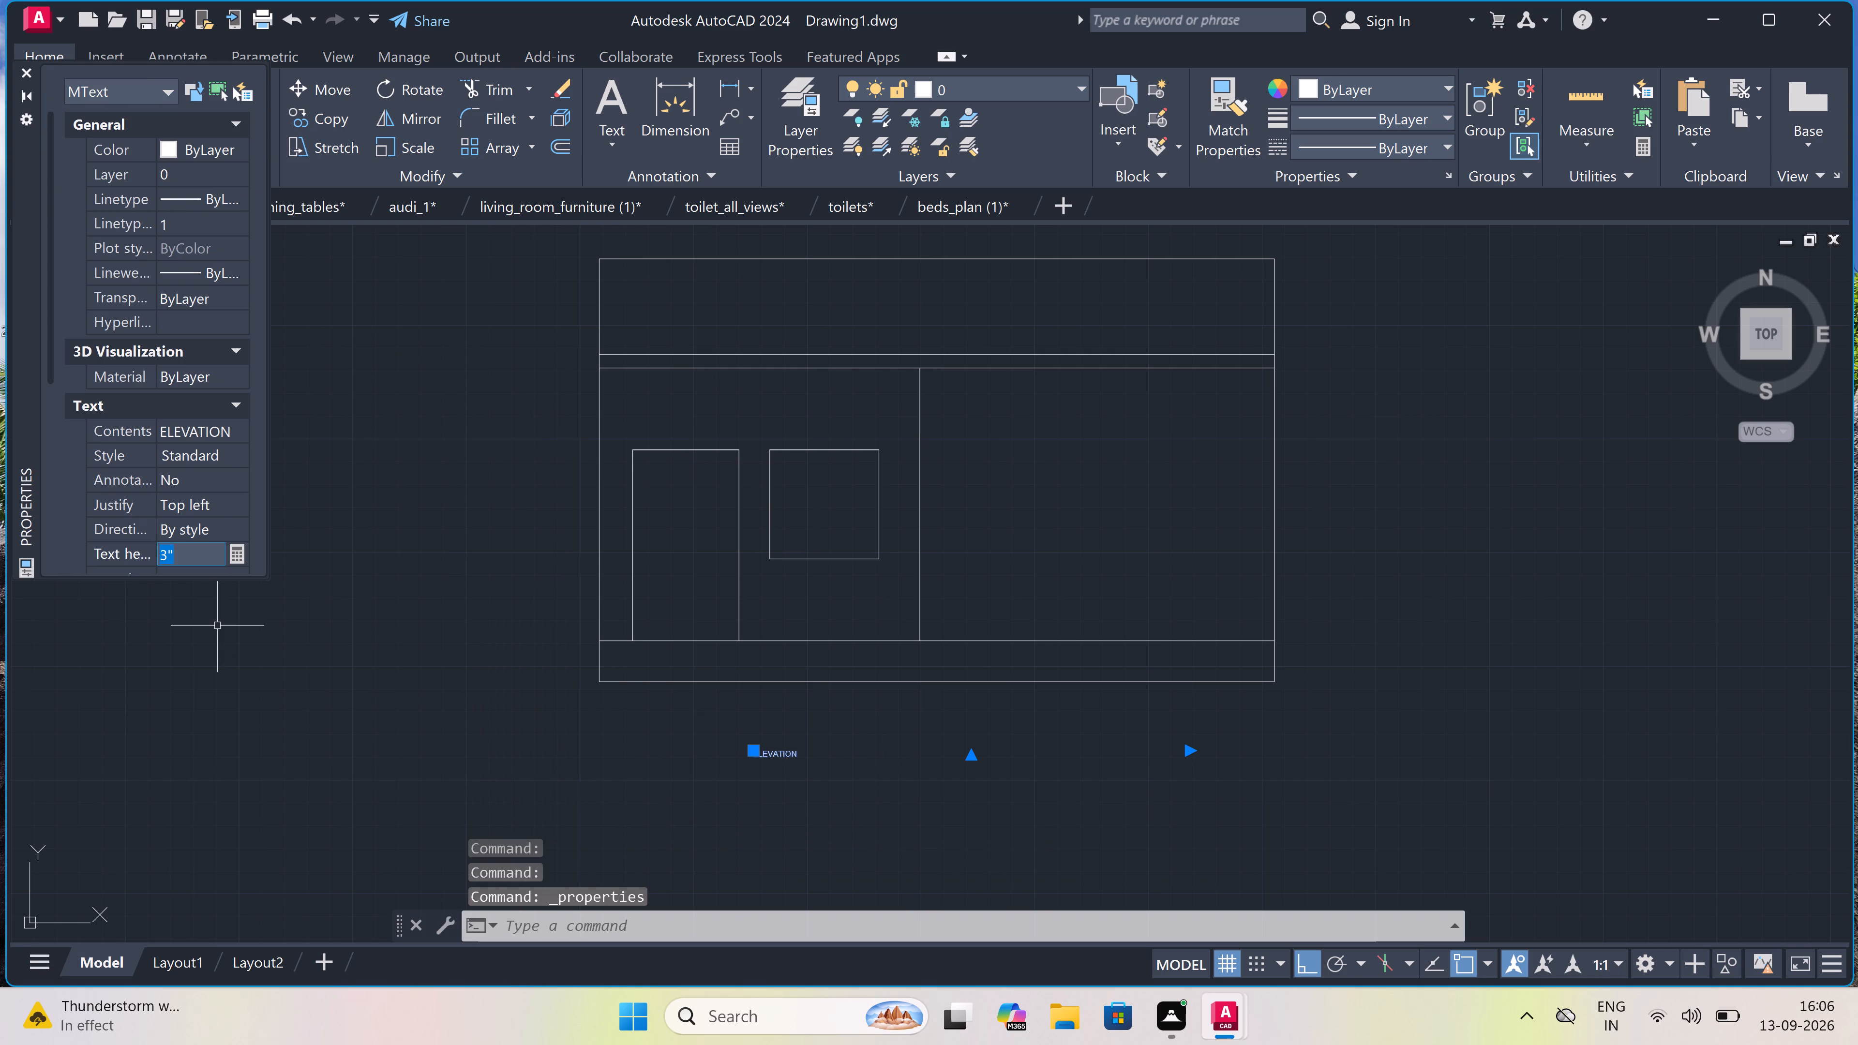
key("BackSpace")
type("1'")
left_click(585, 599)
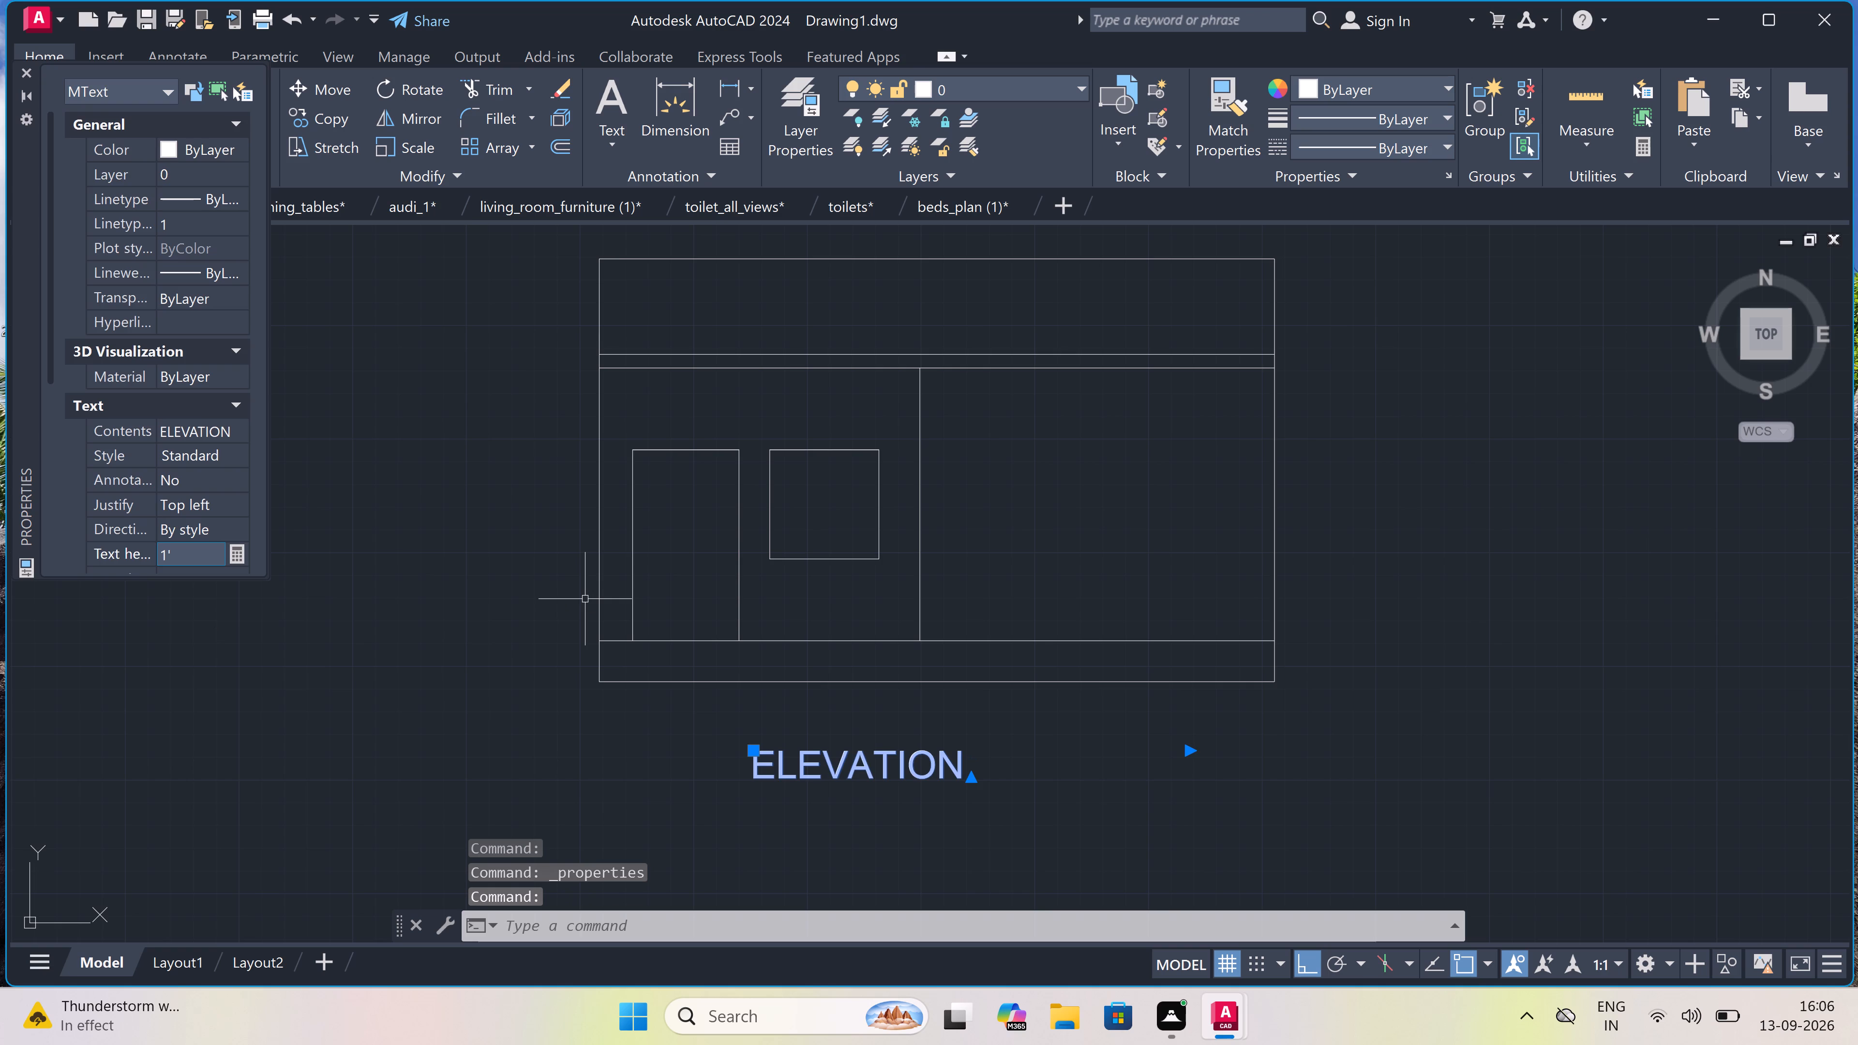
key("Escape")
Draw a horizontal line about 7'-11" long just beneath the ELEVATION title as an underline.
scroll(675, 635, "down", 2)
scroll(766, 717, "up", 2)
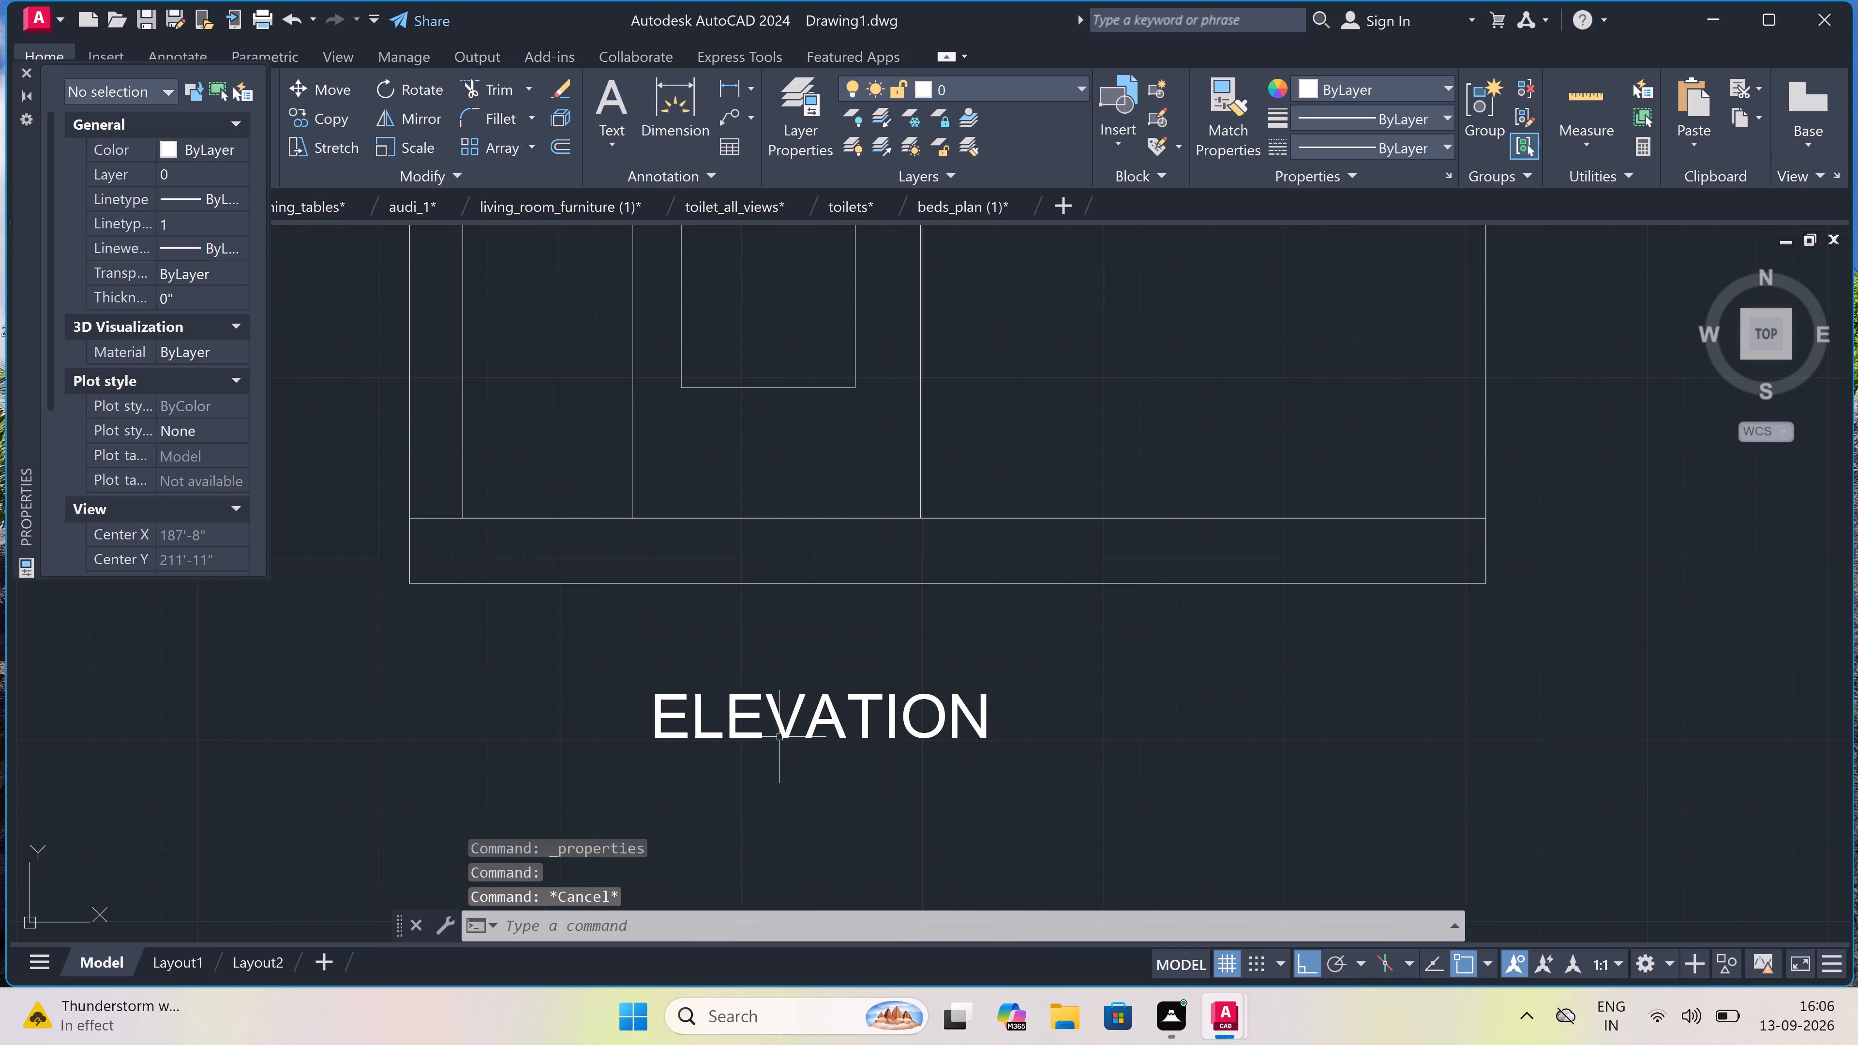
key("l")
key("space")
scroll(650, 768, "up", 2)
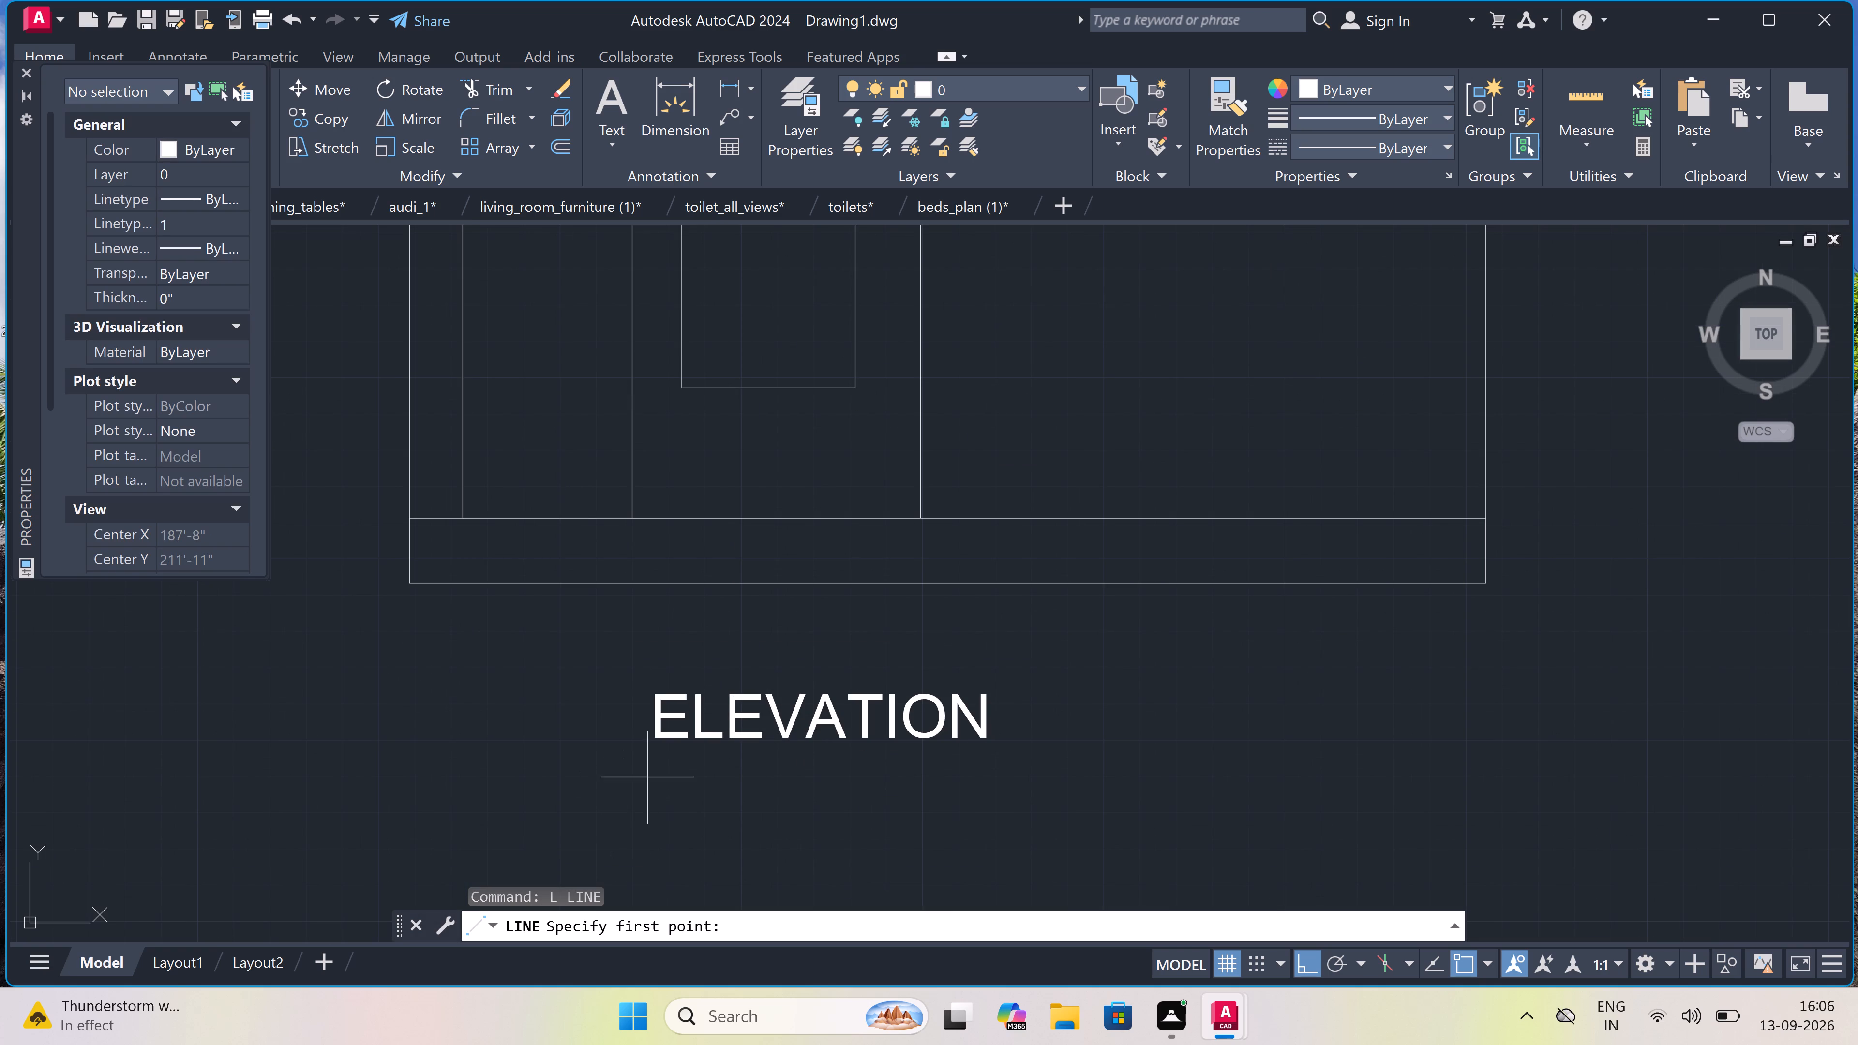
scroll(650, 768, "up", 5)
scroll(639, 696, "up", 3)
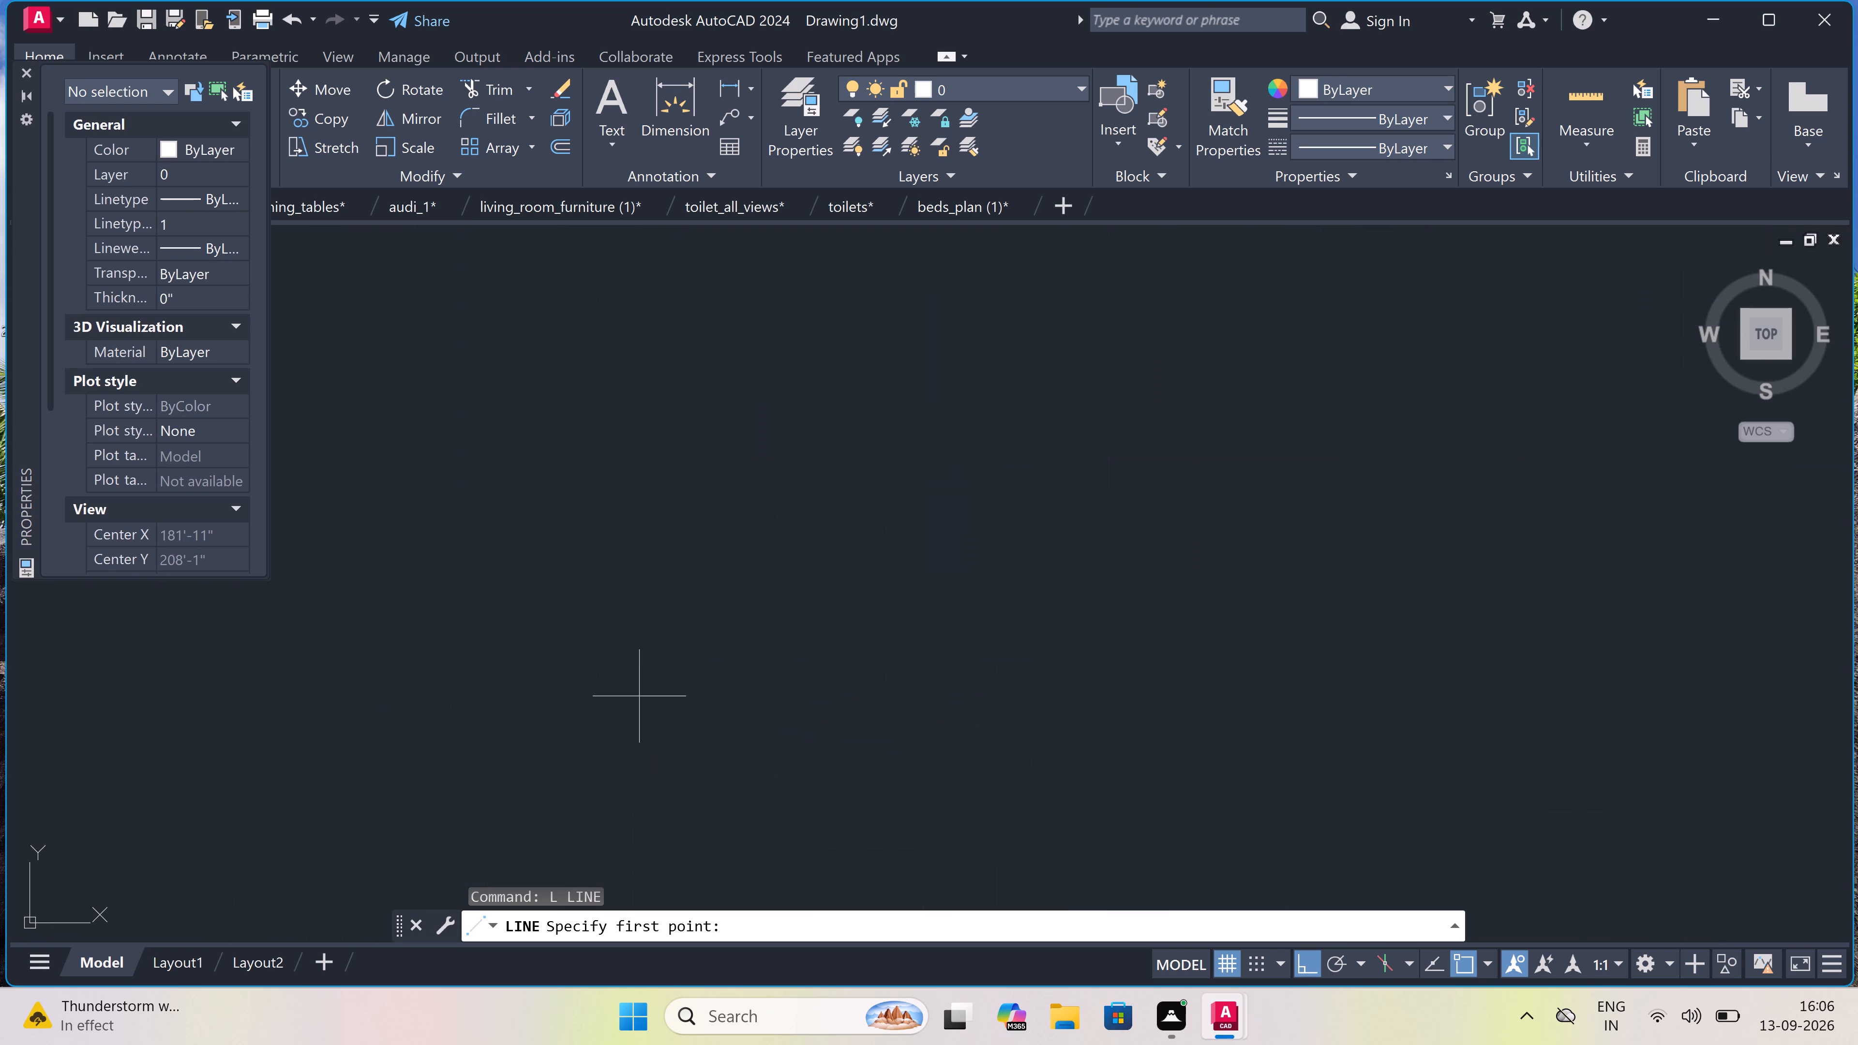
left_click_drag(635, 690, 666, 689)
scroll(1105, 591, "down", 9)
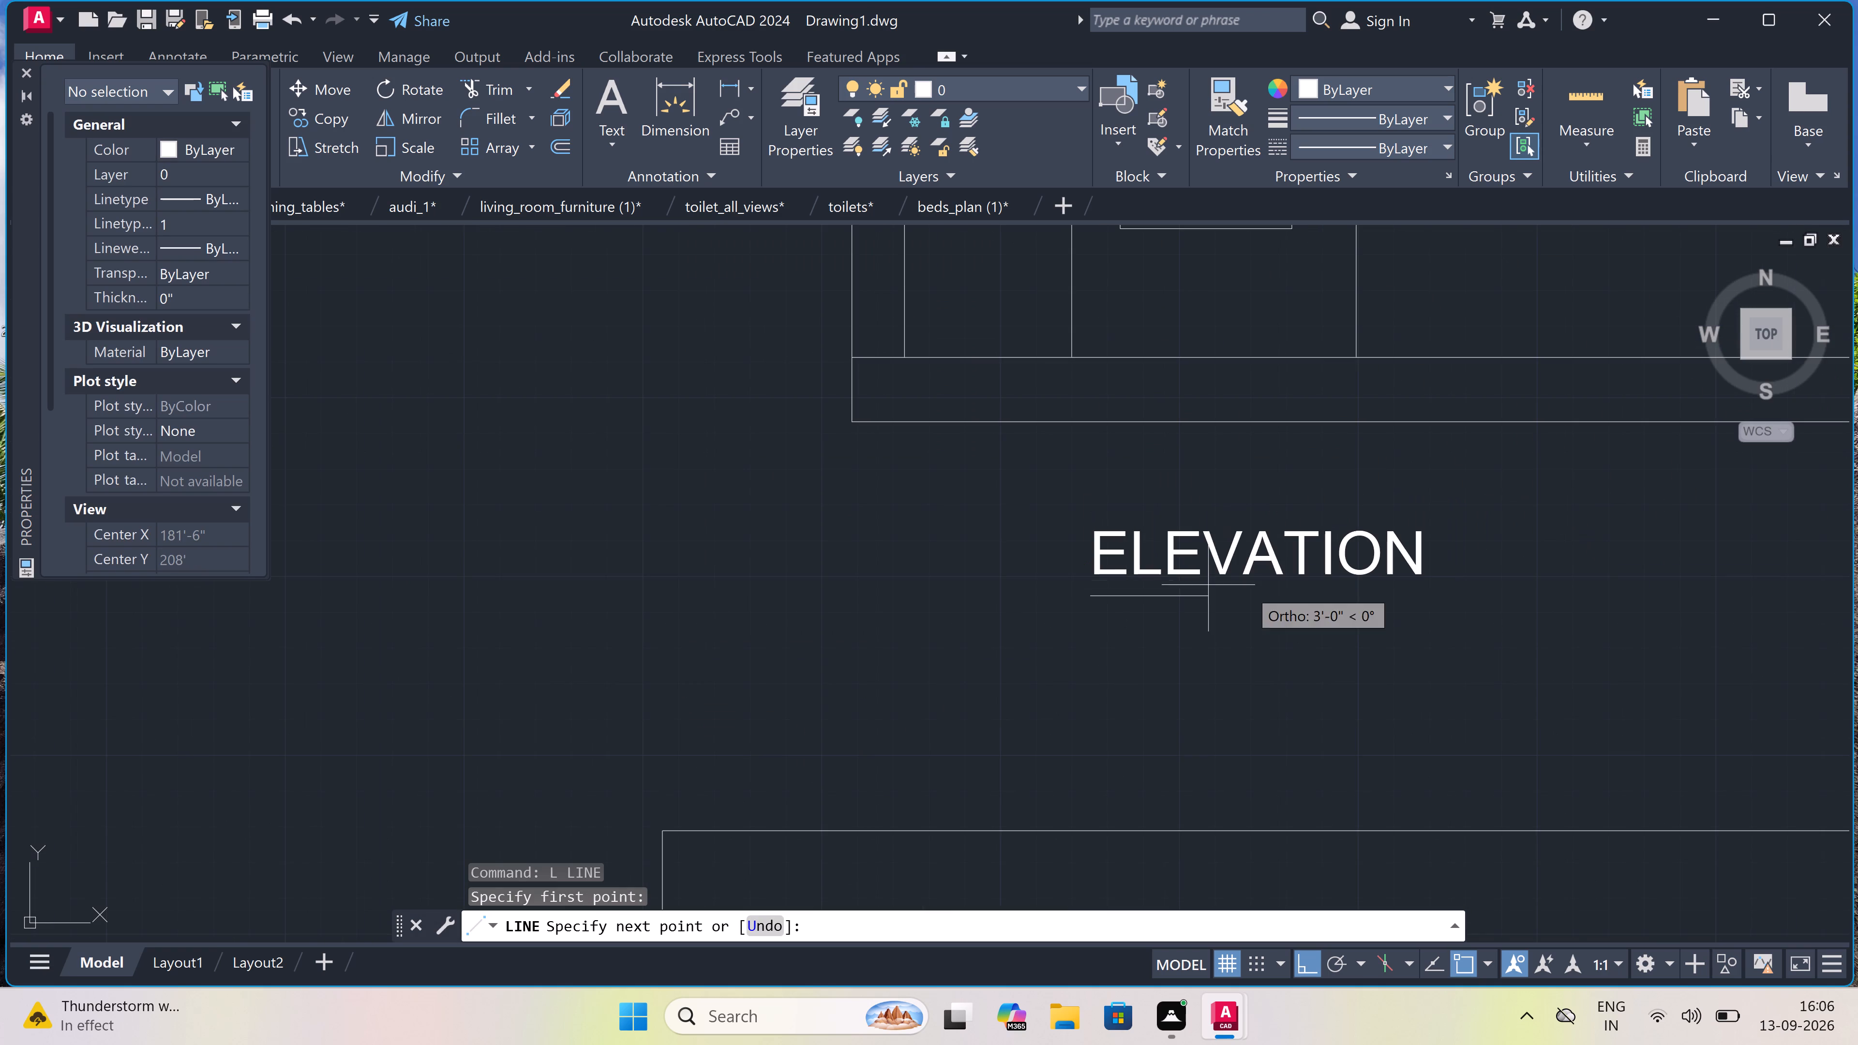
scroll(1443, 560, "up", 5)
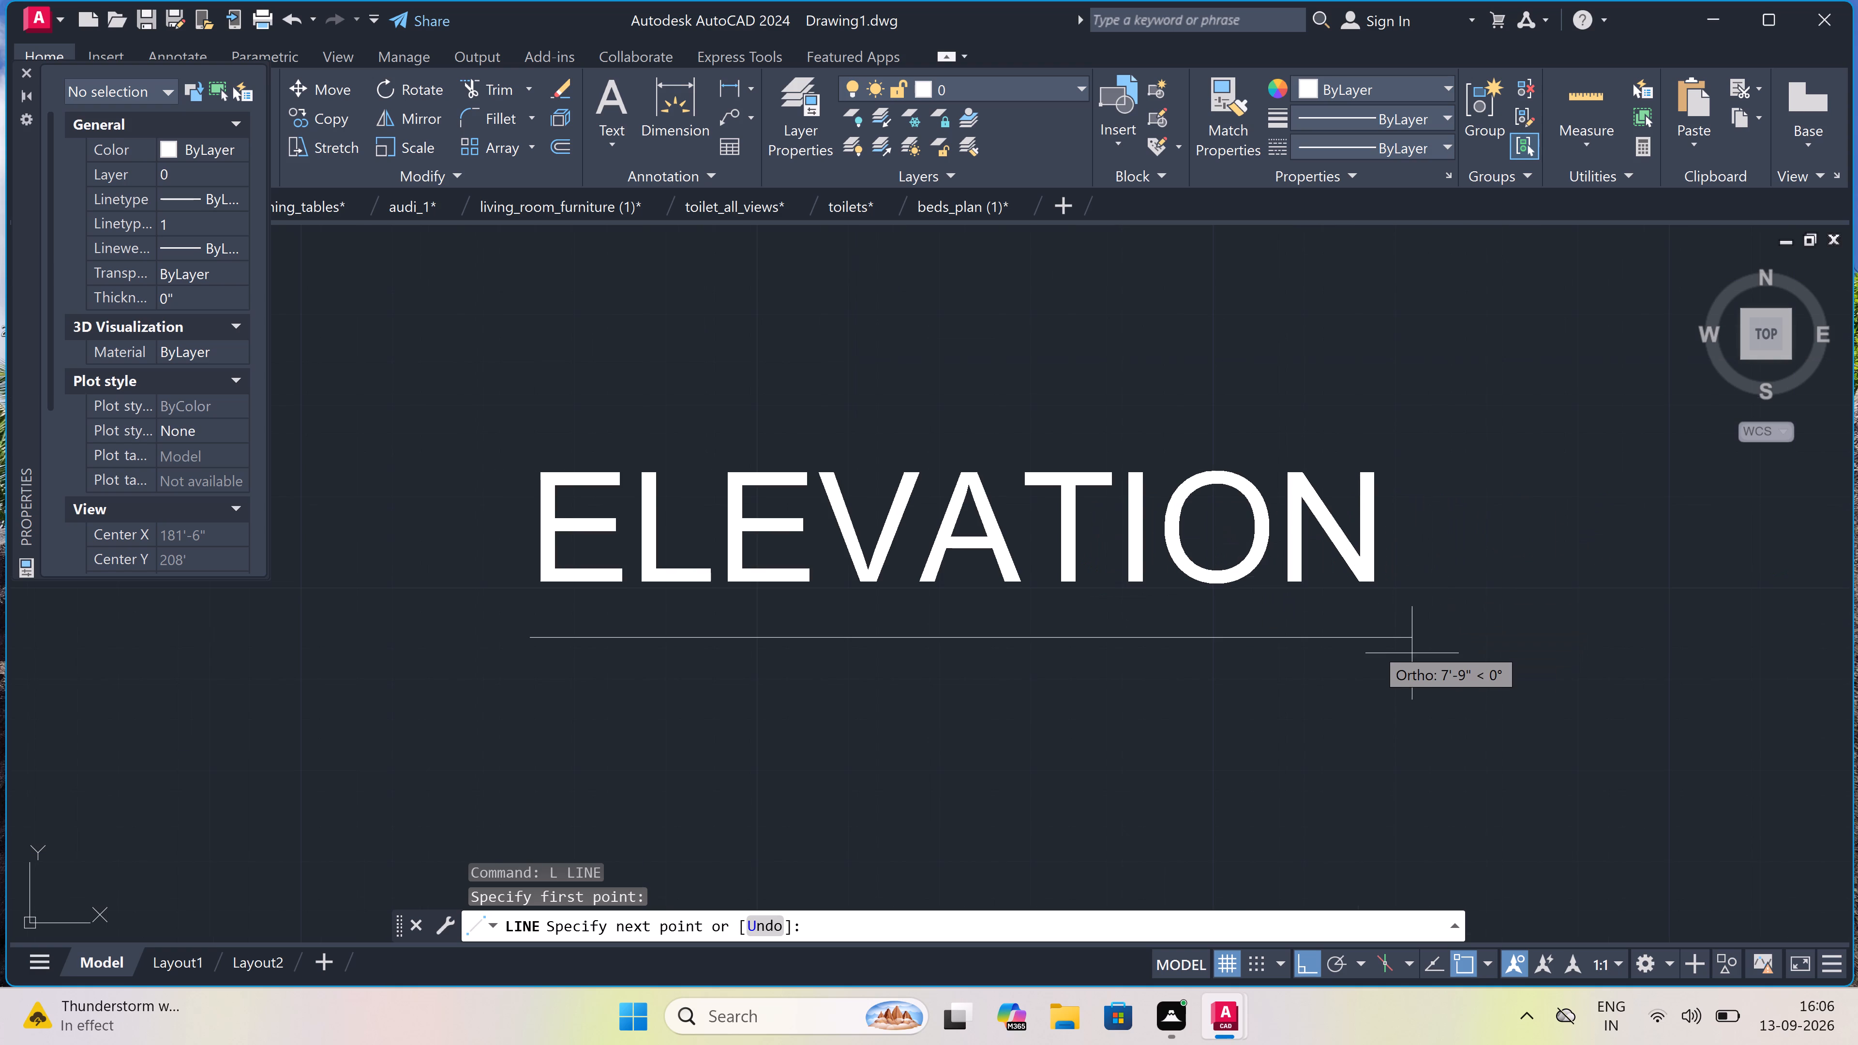
scroll(1374, 639, "up", 3)
scroll(1429, 617, "up", 5)
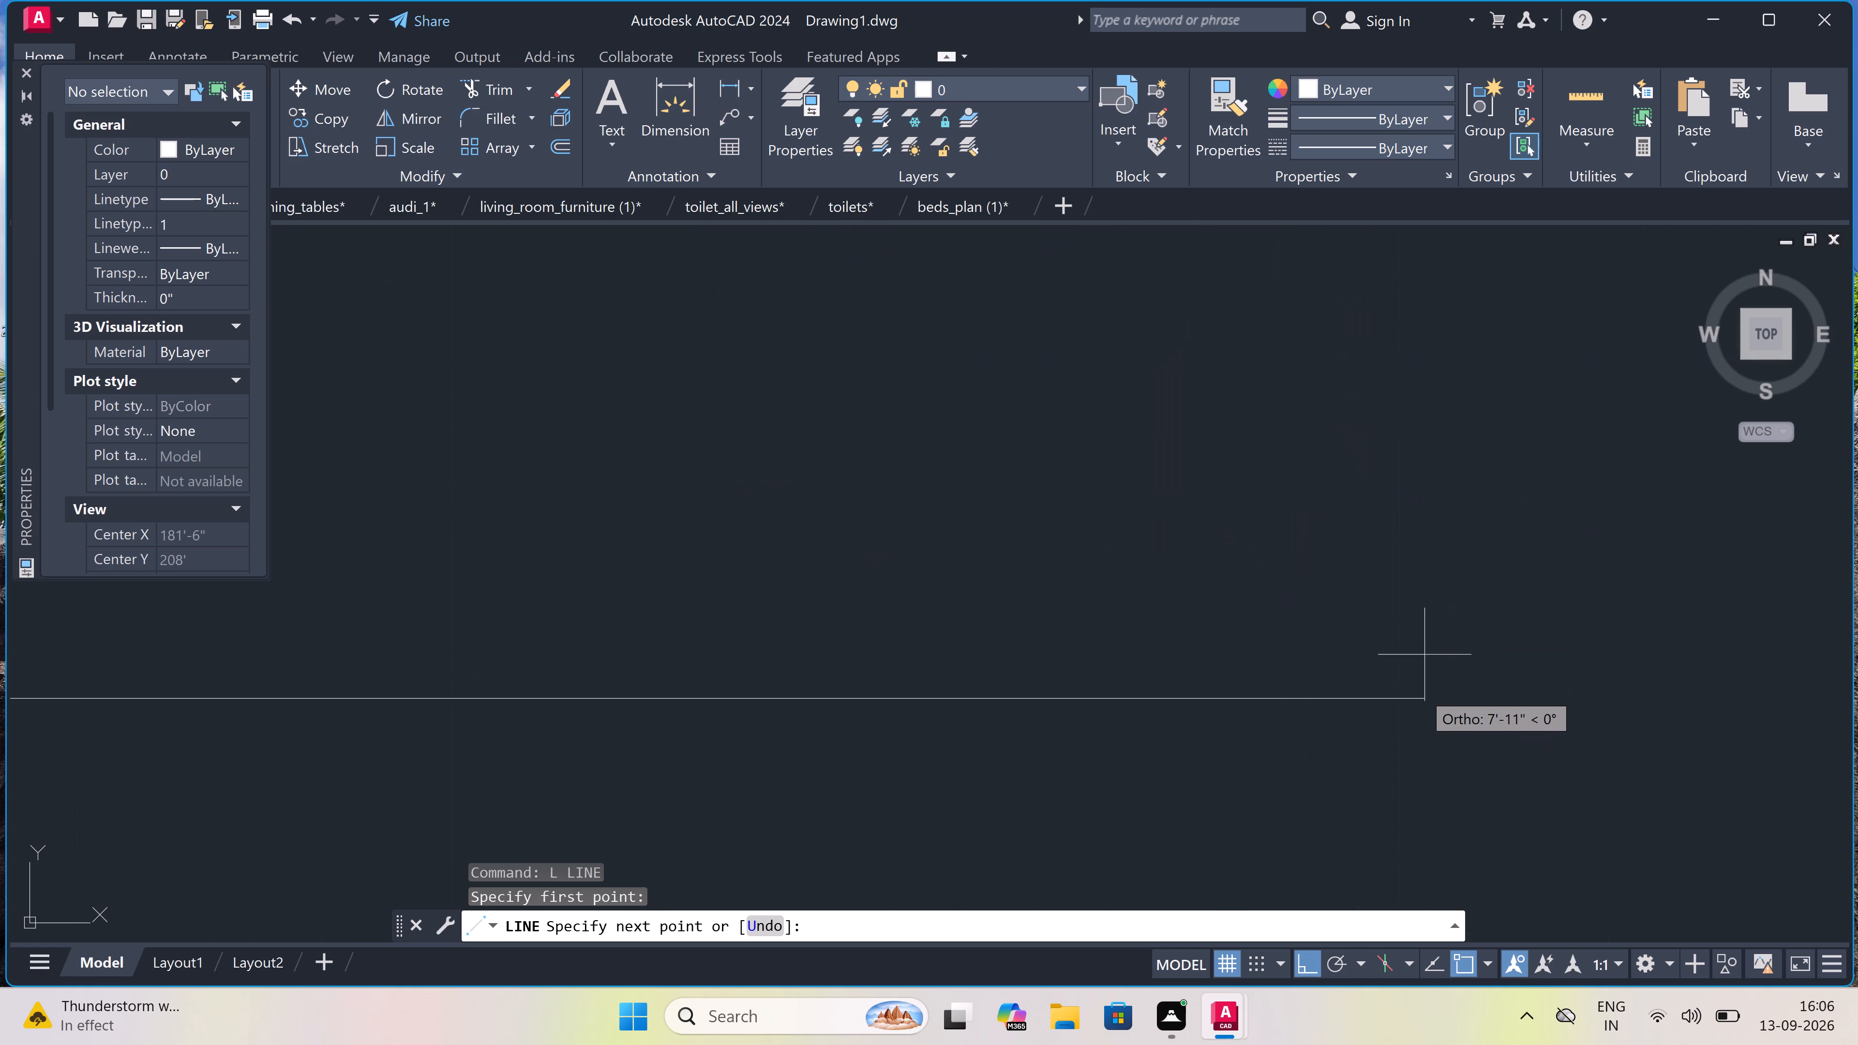
left_click(1421, 699)
key("Escape")
Erase the upper of the two closely spaced horizontal lines below the top band of the elevation.
scroll(1225, 647, "down", 3)
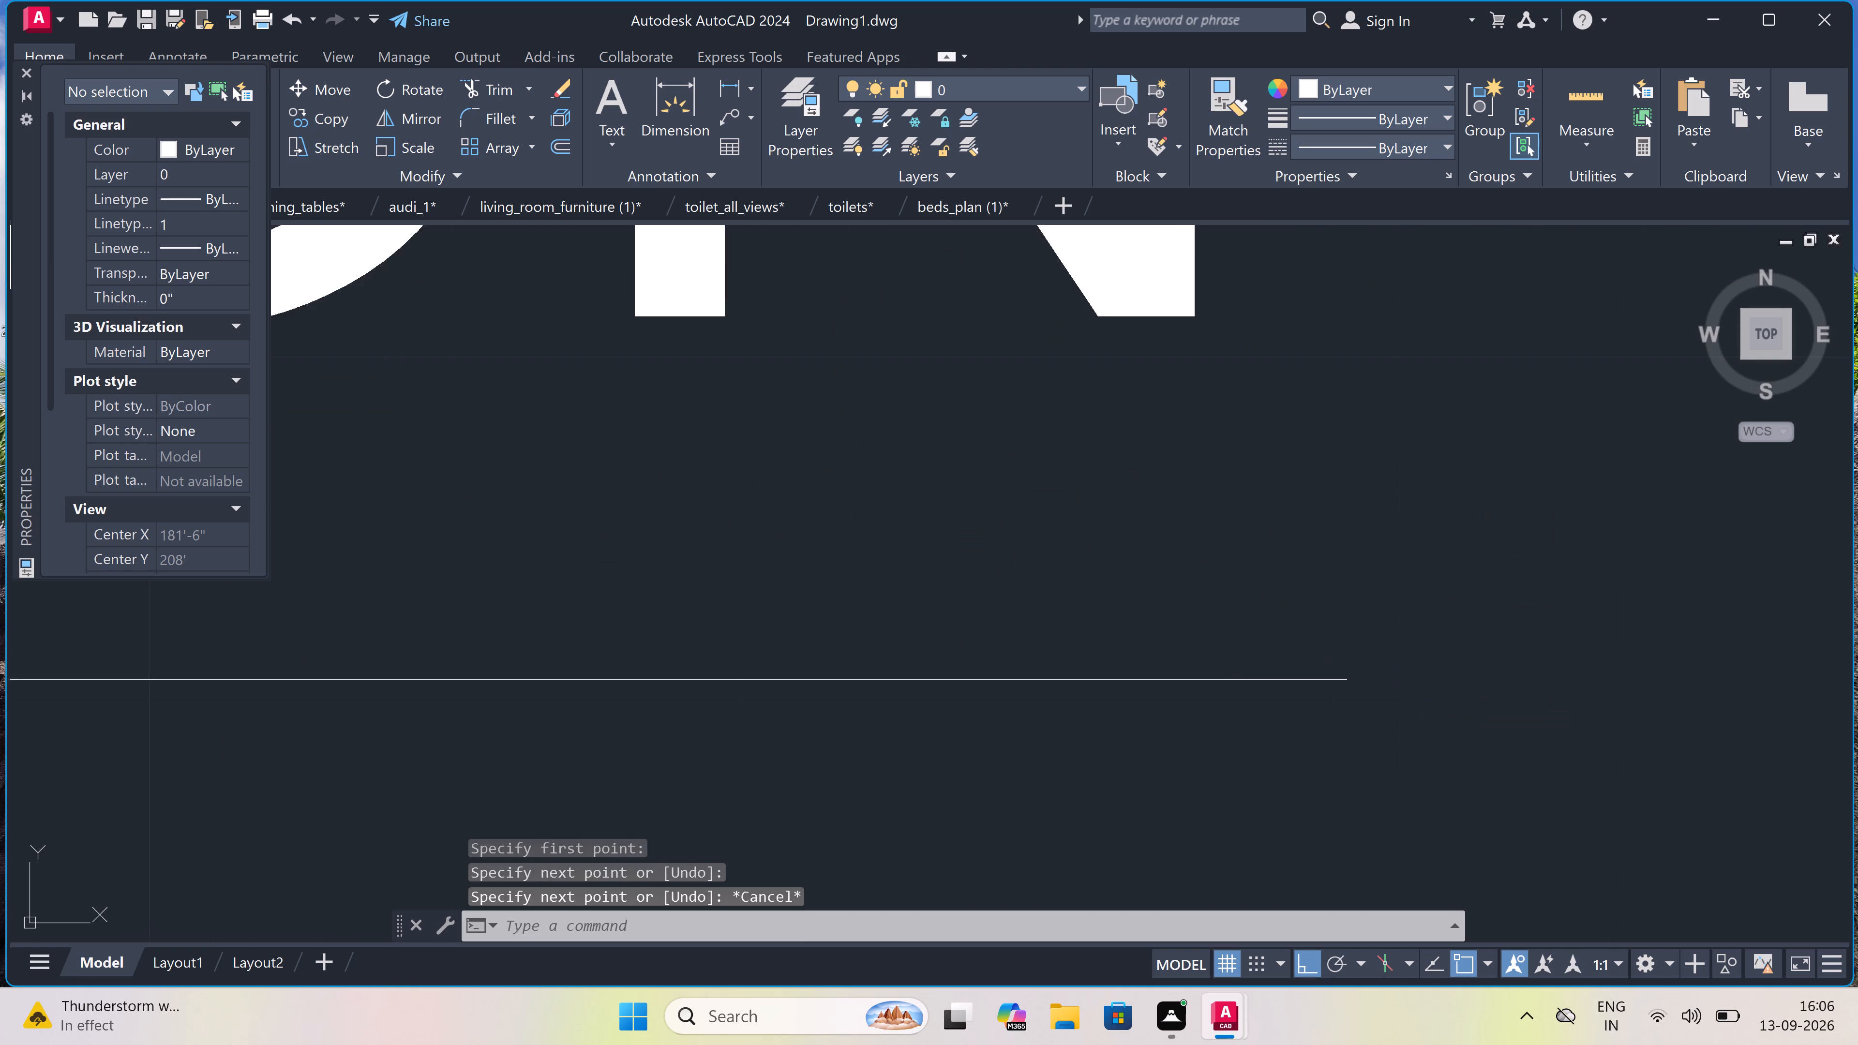
scroll(1225, 647, "down", 9)
scroll(1274, 658, "down", 3)
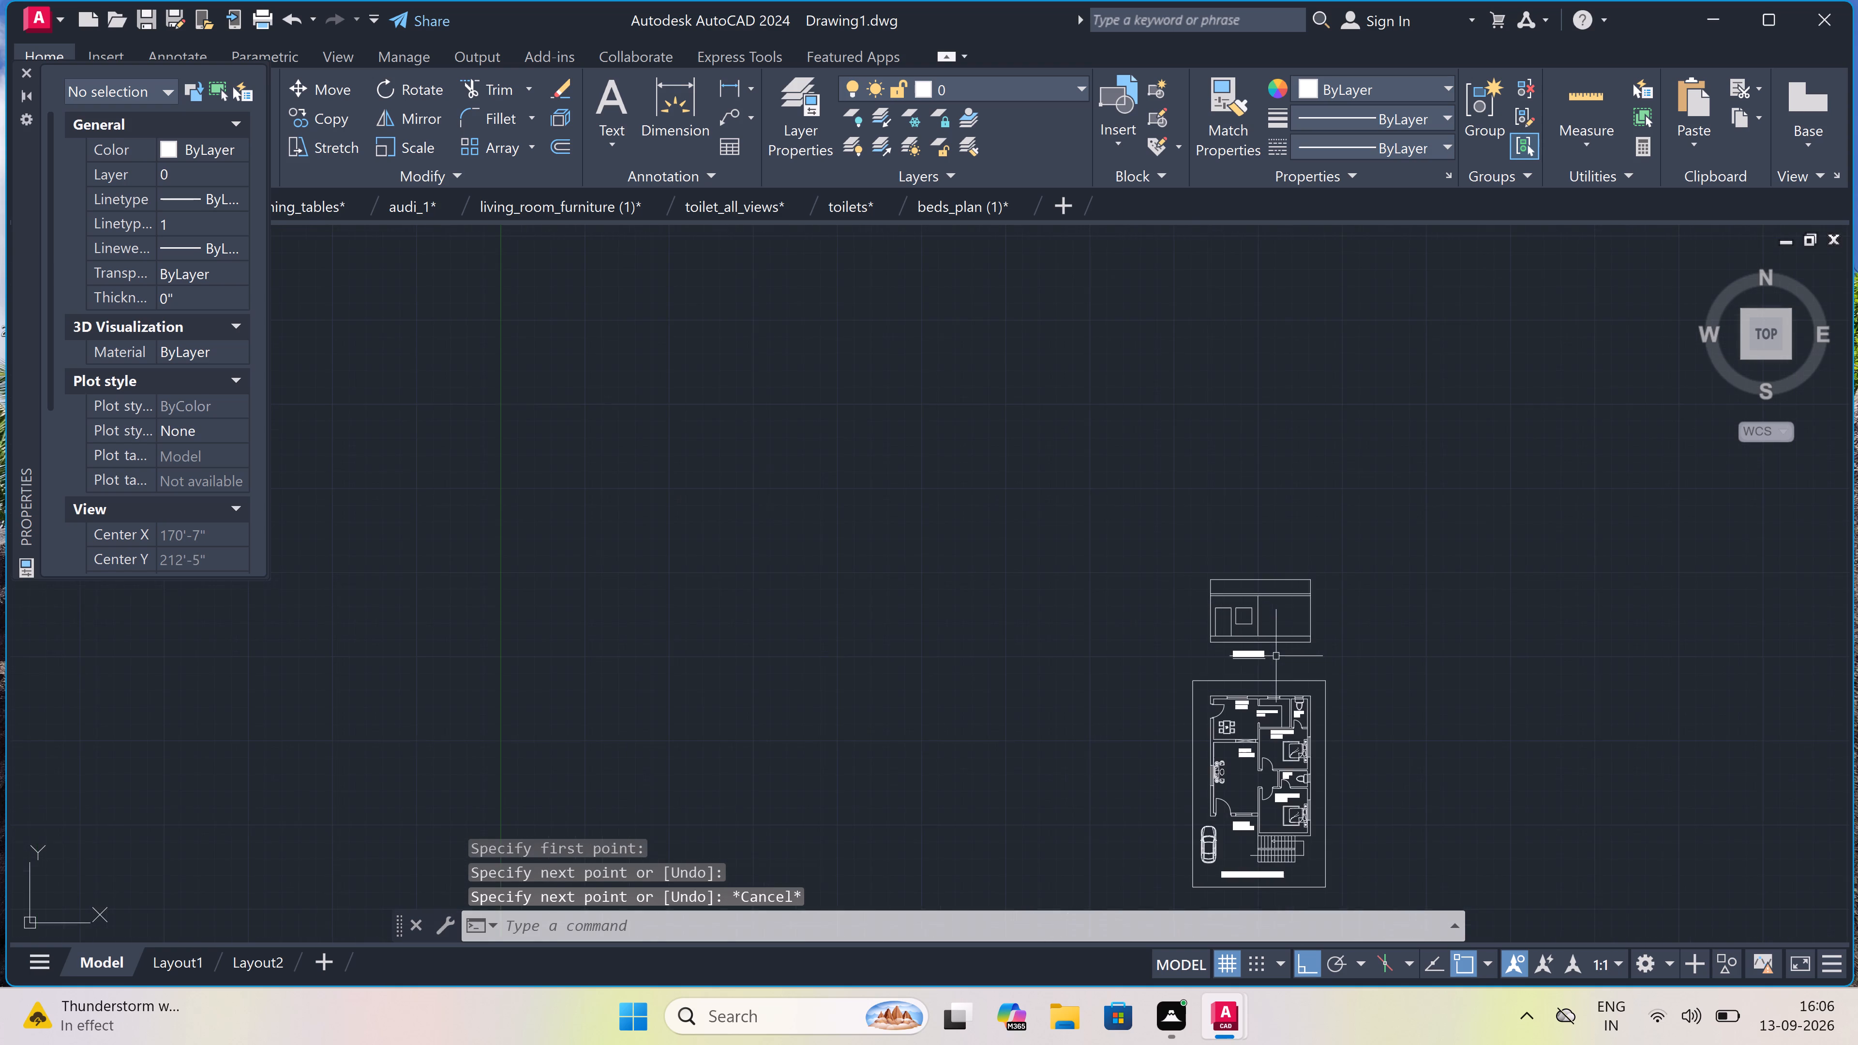
scroll(1345, 578, "up", 3)
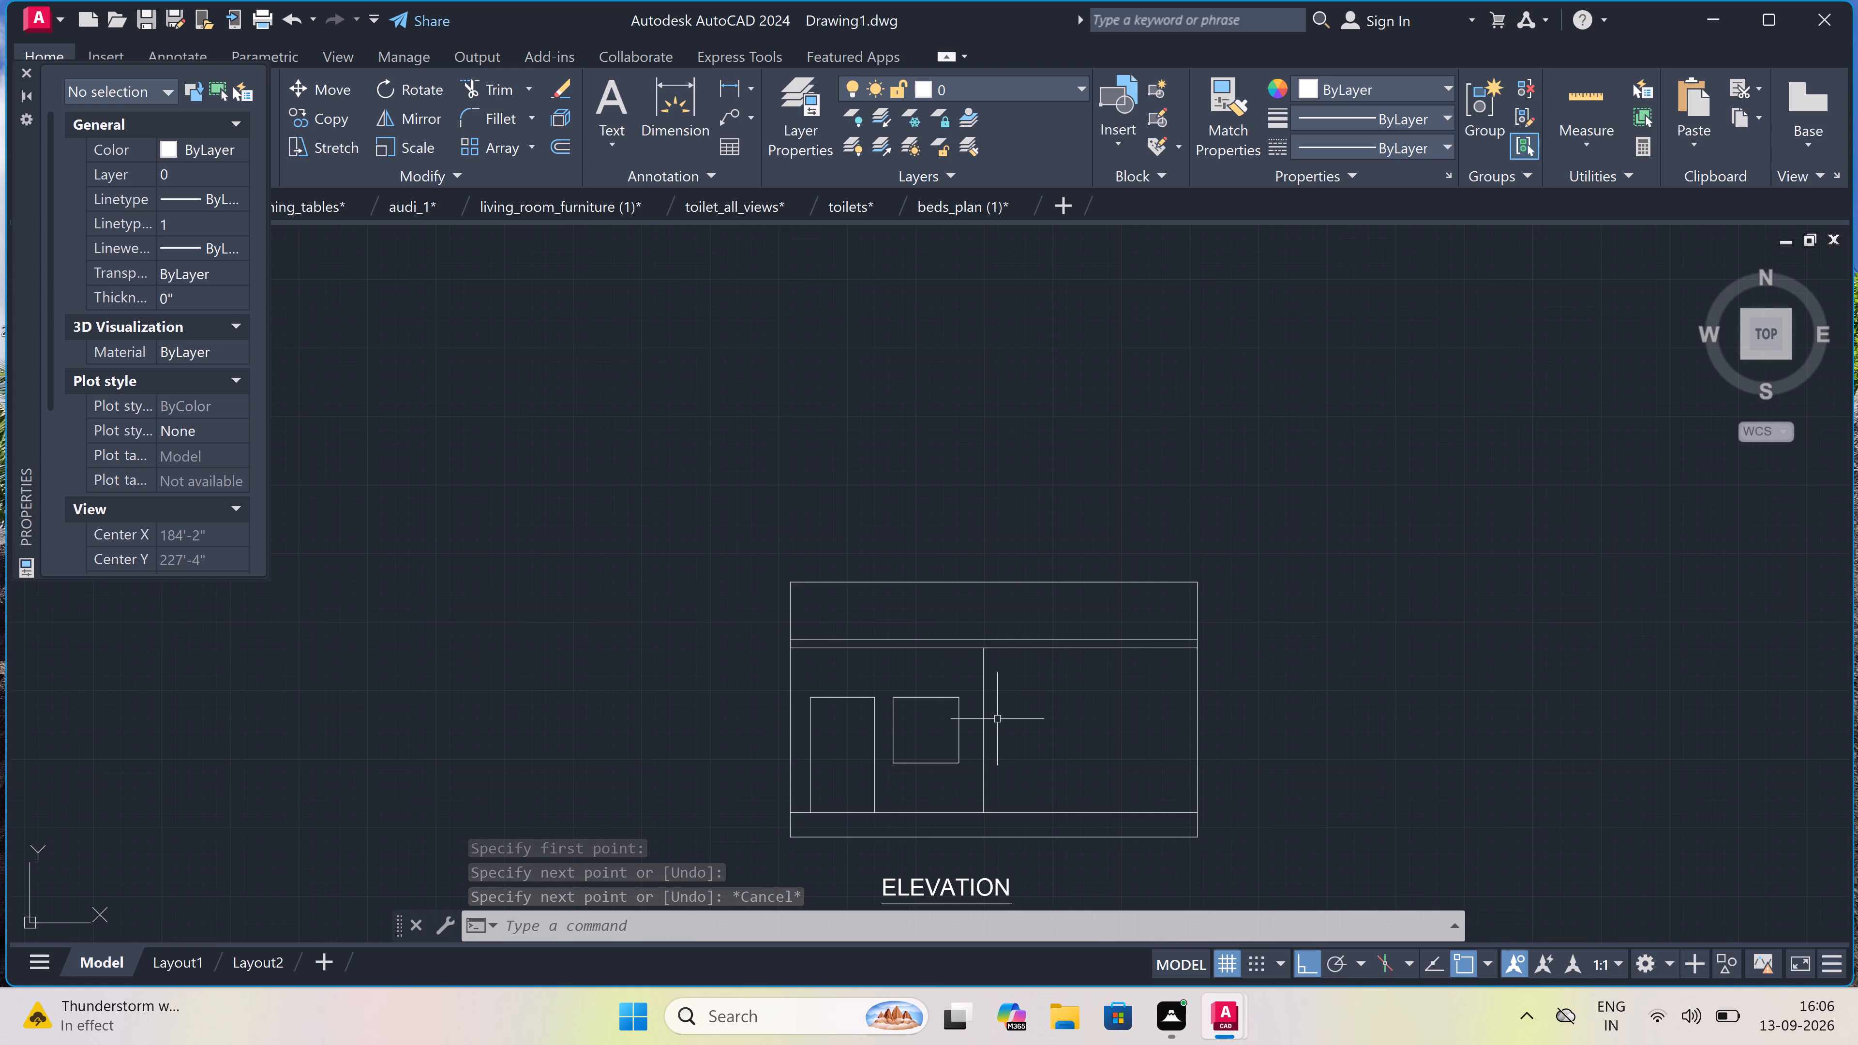
left_click(975, 638)
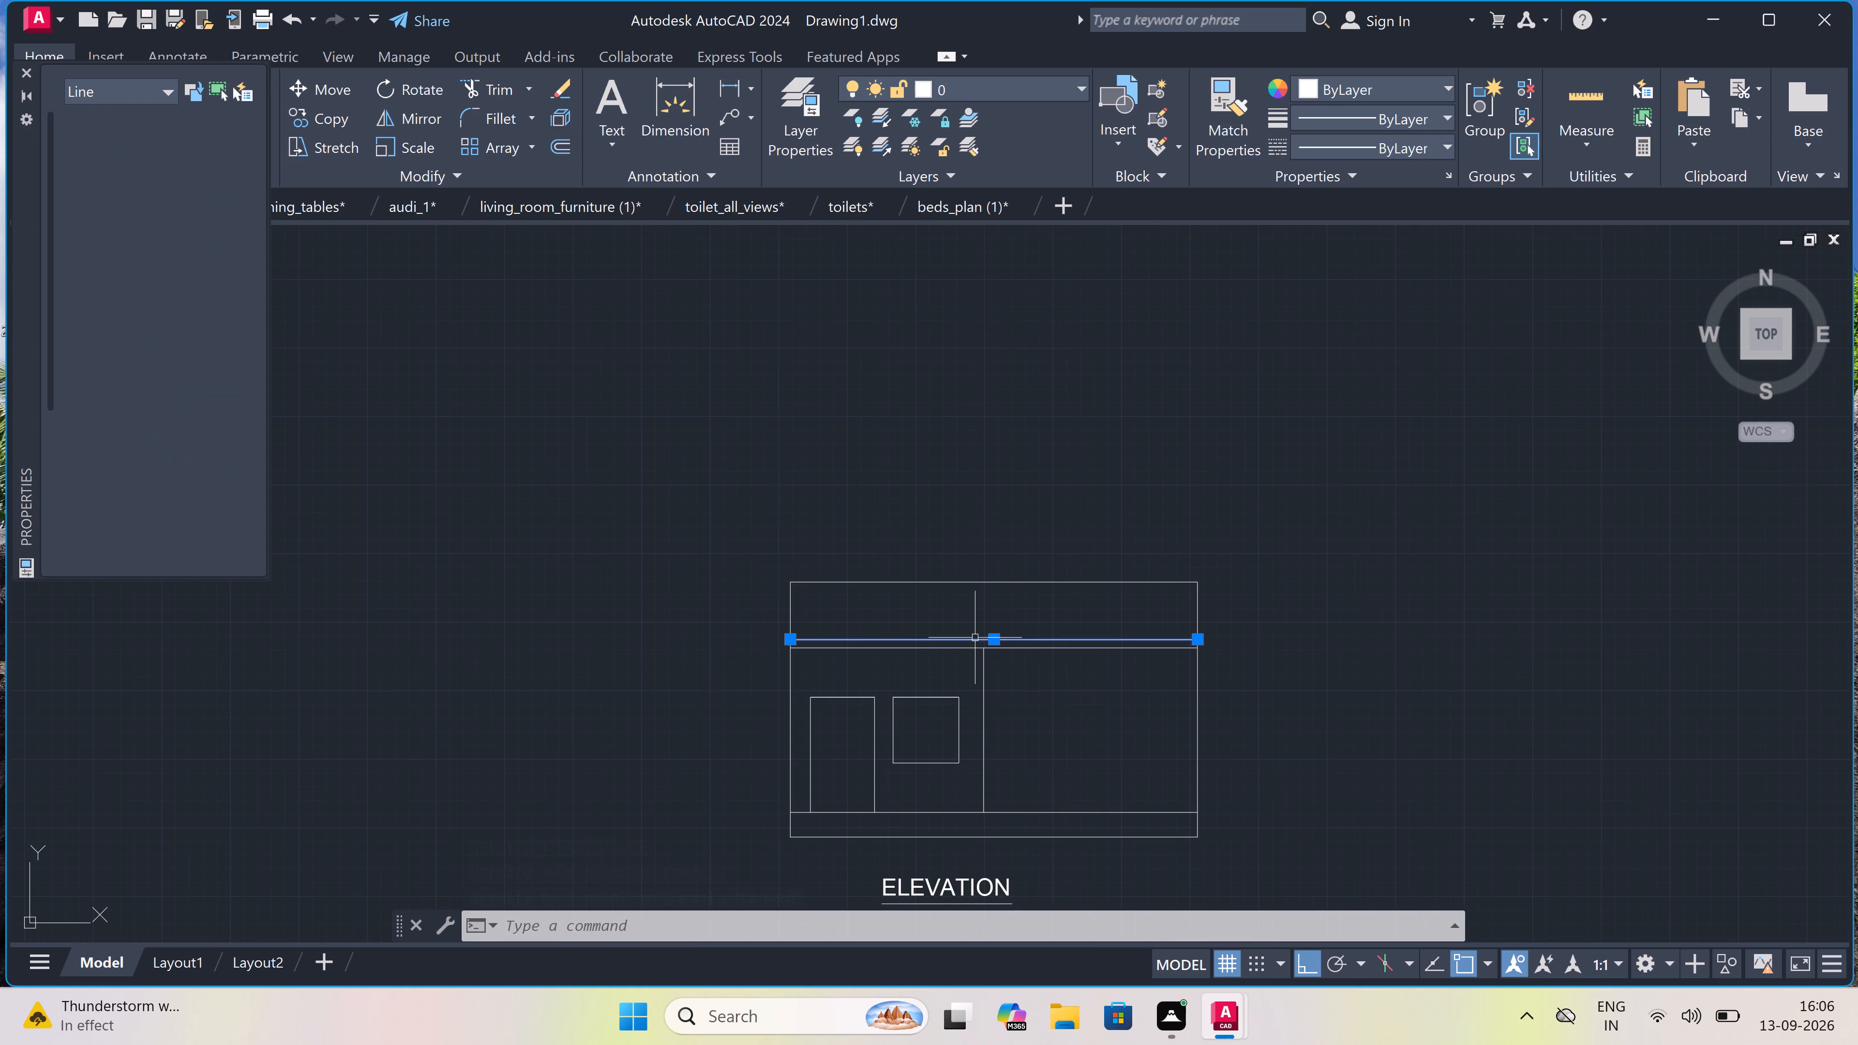
key("Delete")
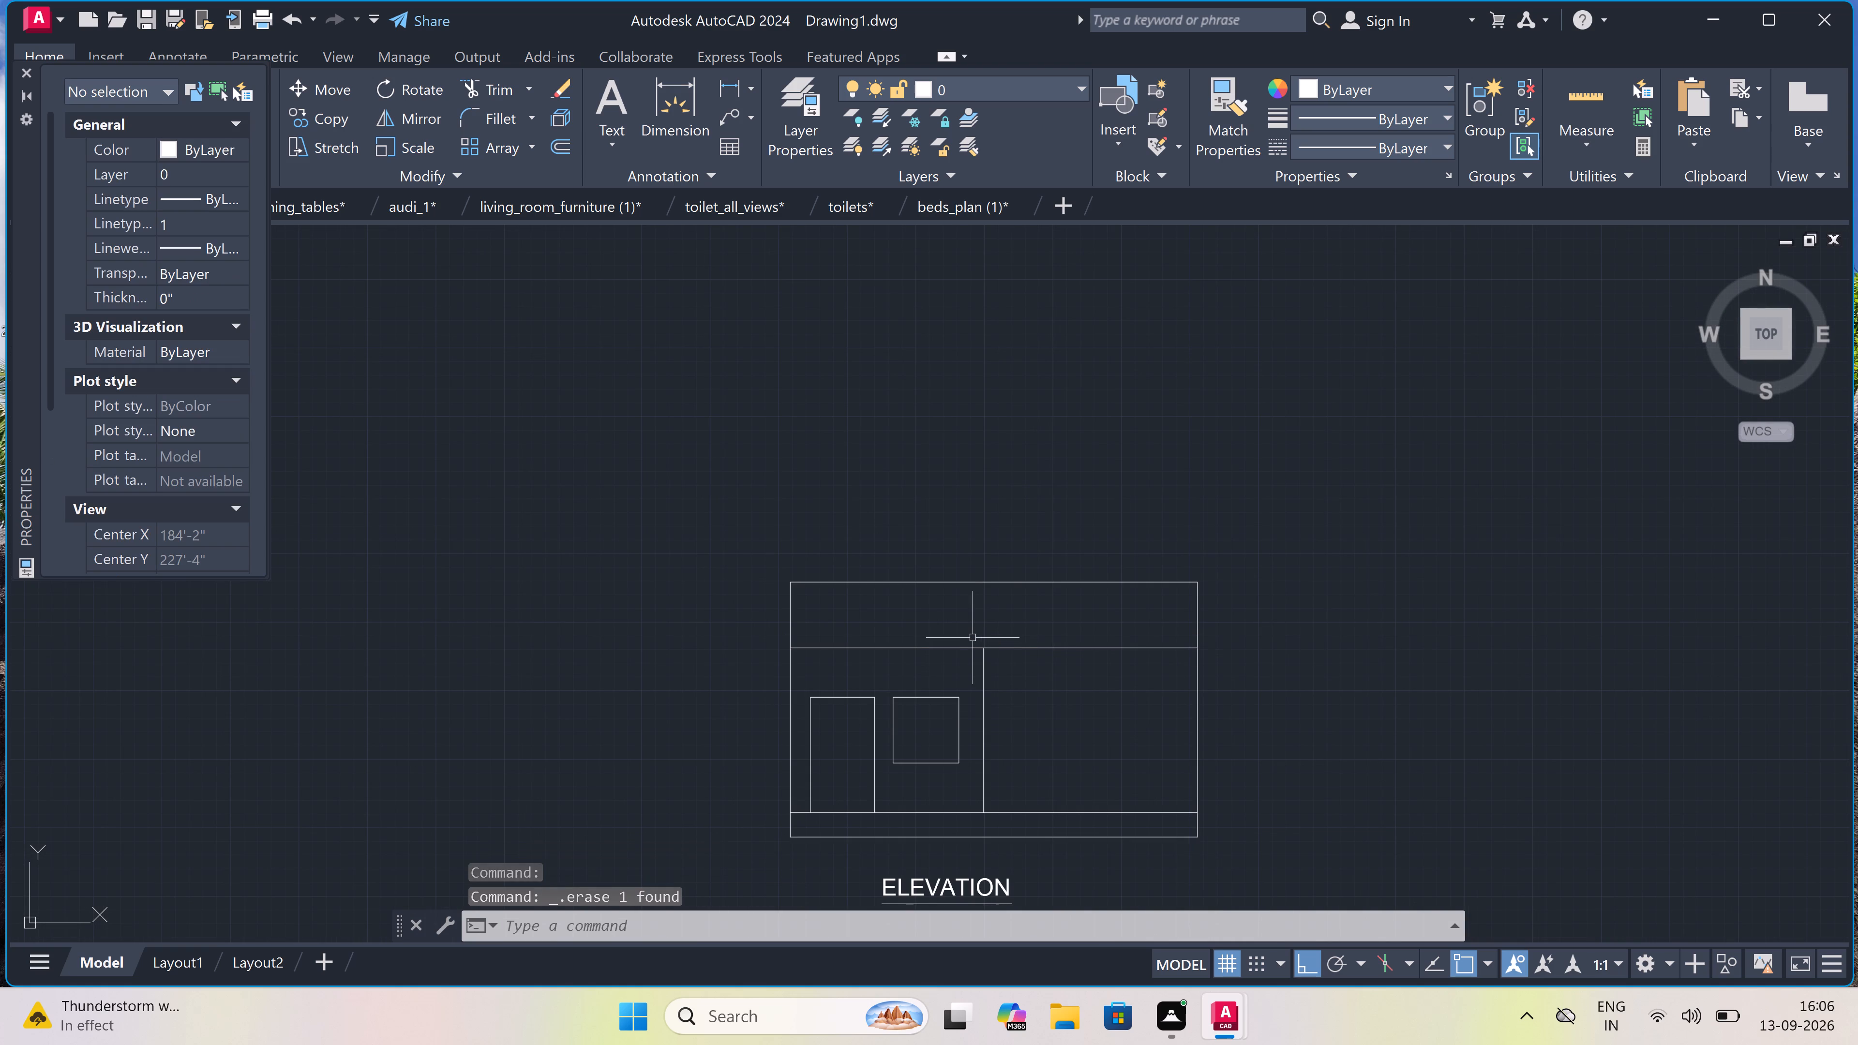
Draw two vertical lines from the door's bottom corners down through the plinth band to the elevation's base line.
scroll(967, 630, "down", 2)
scroll(911, 704, "up", 4)
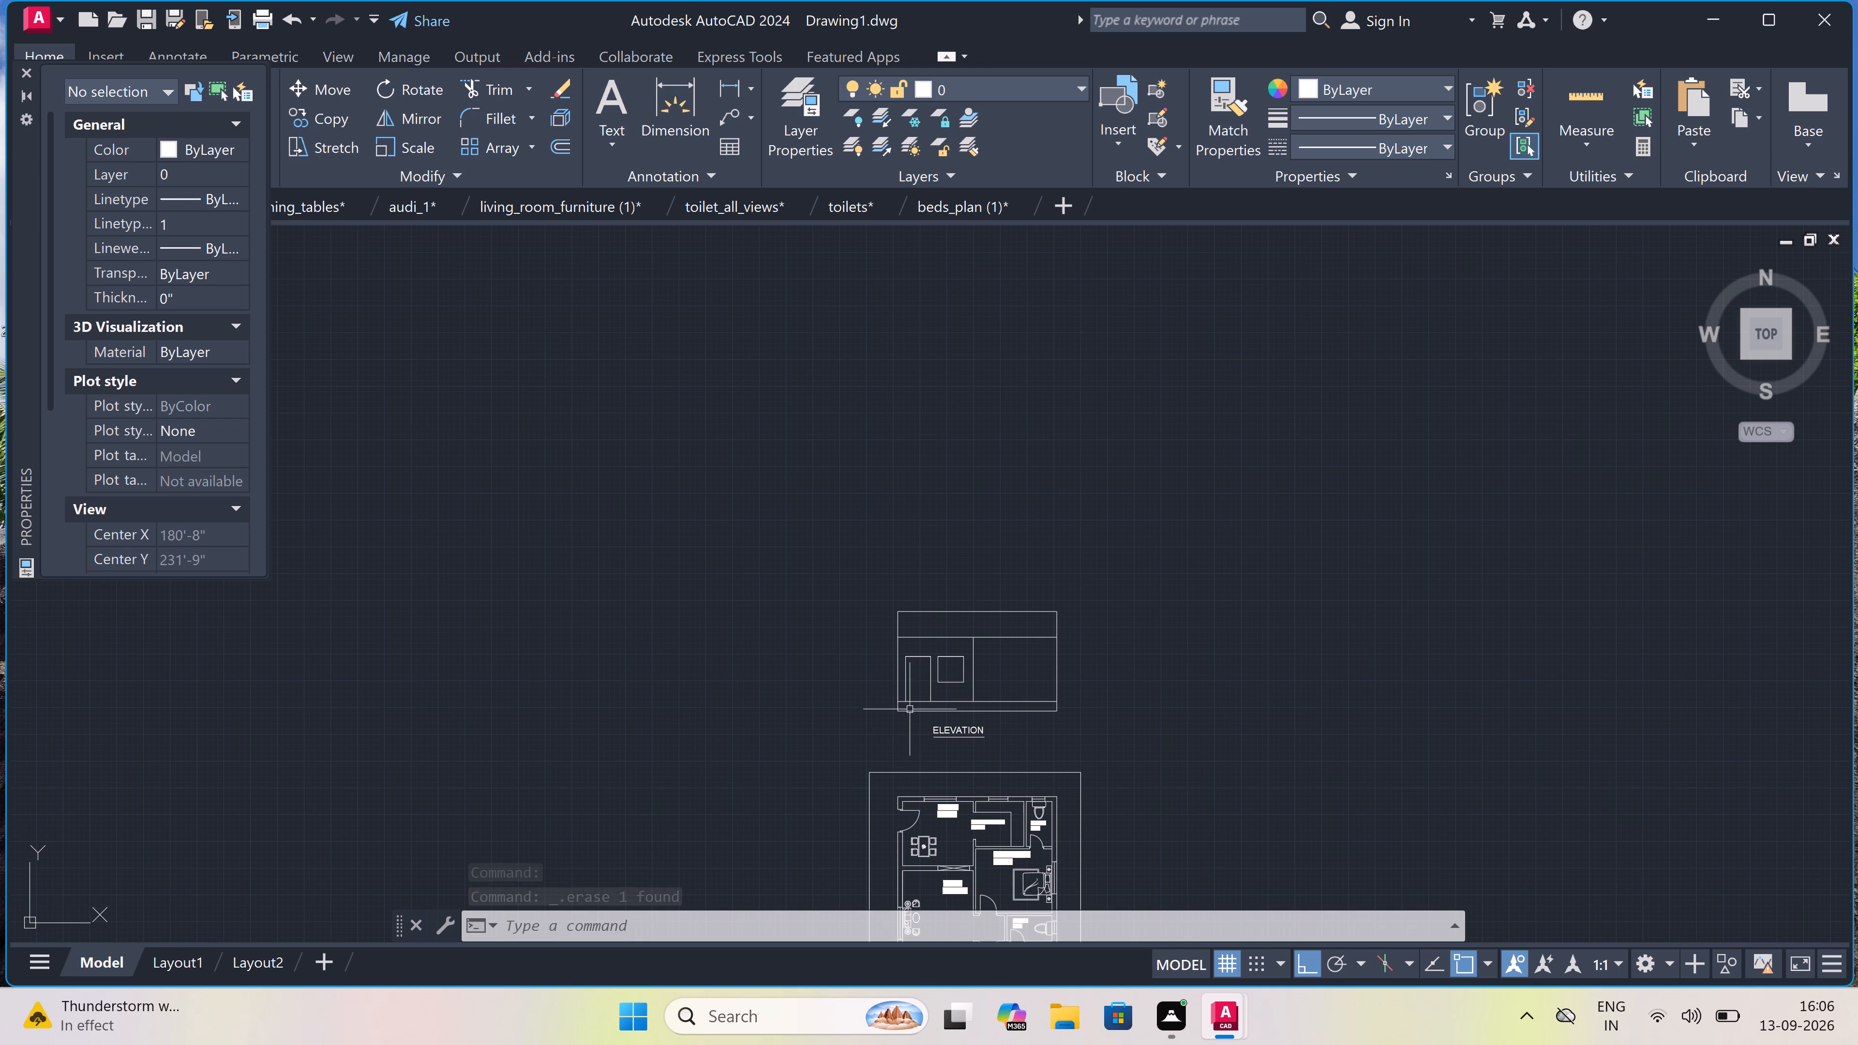
scroll(911, 704, "up", 2)
key("l")
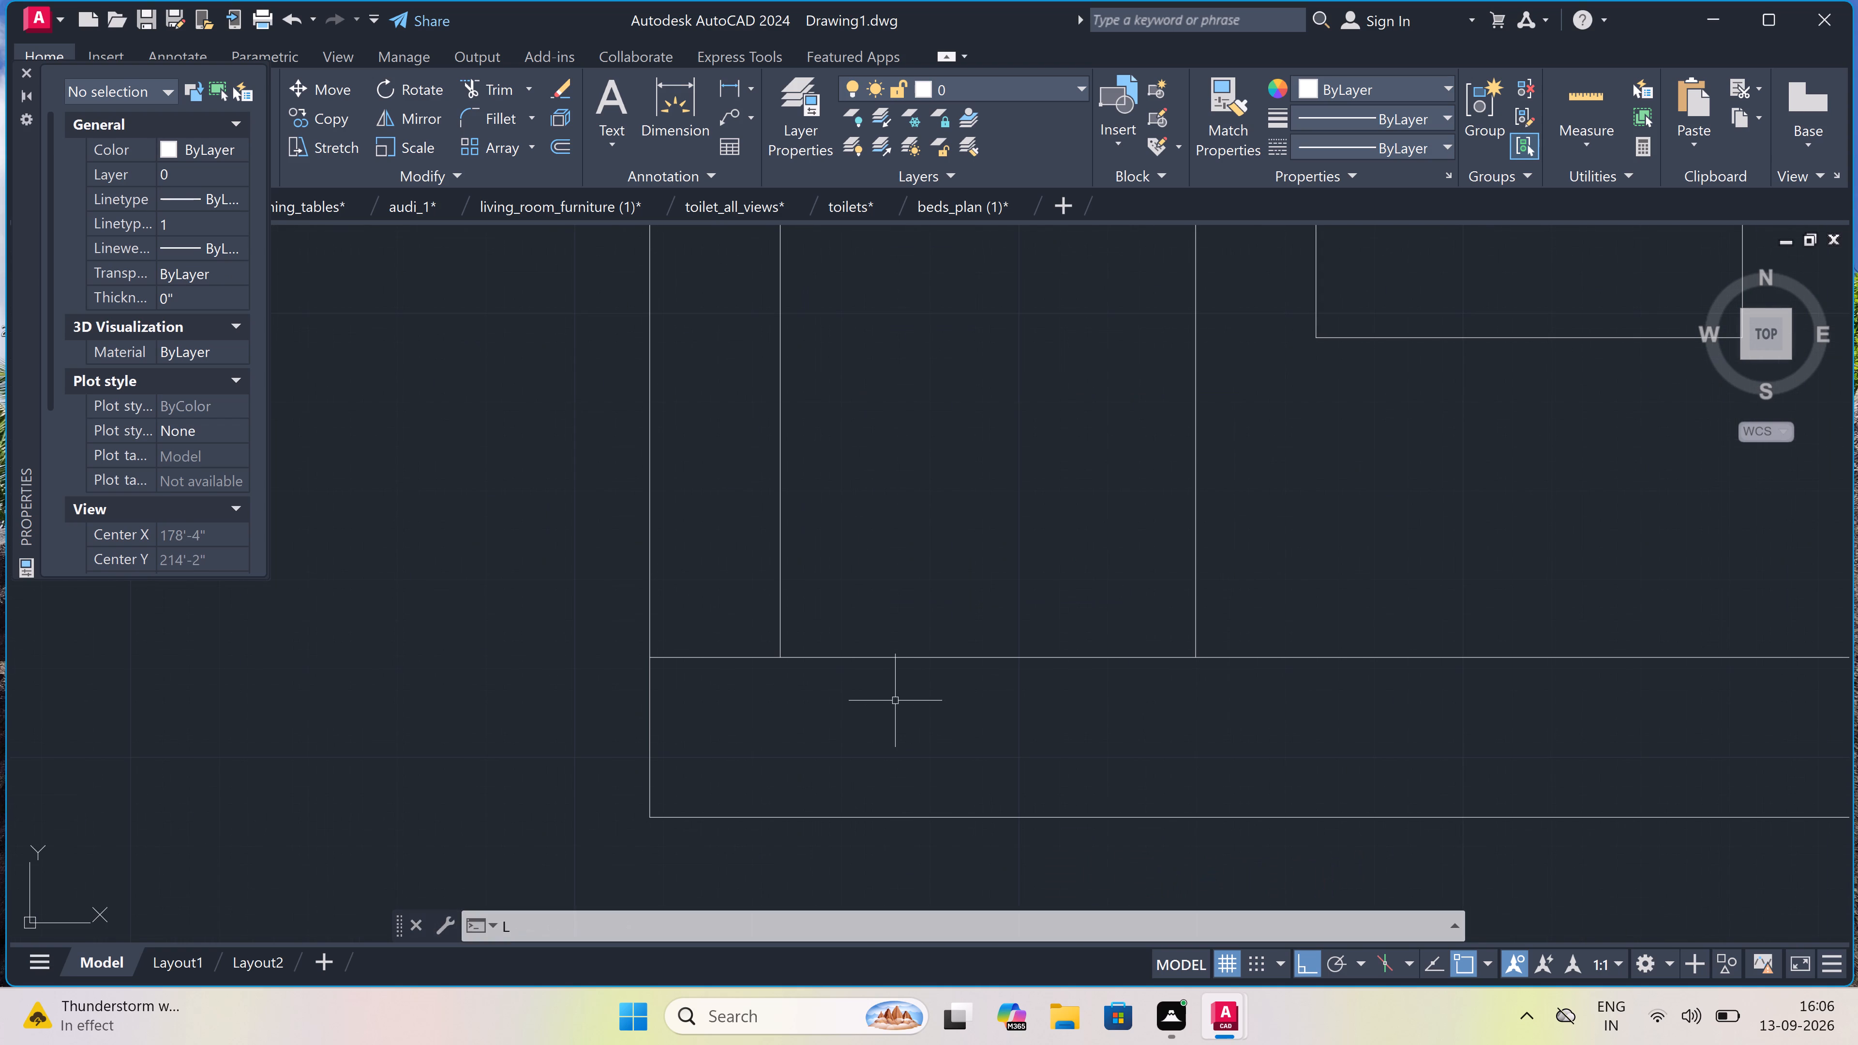
key("space")
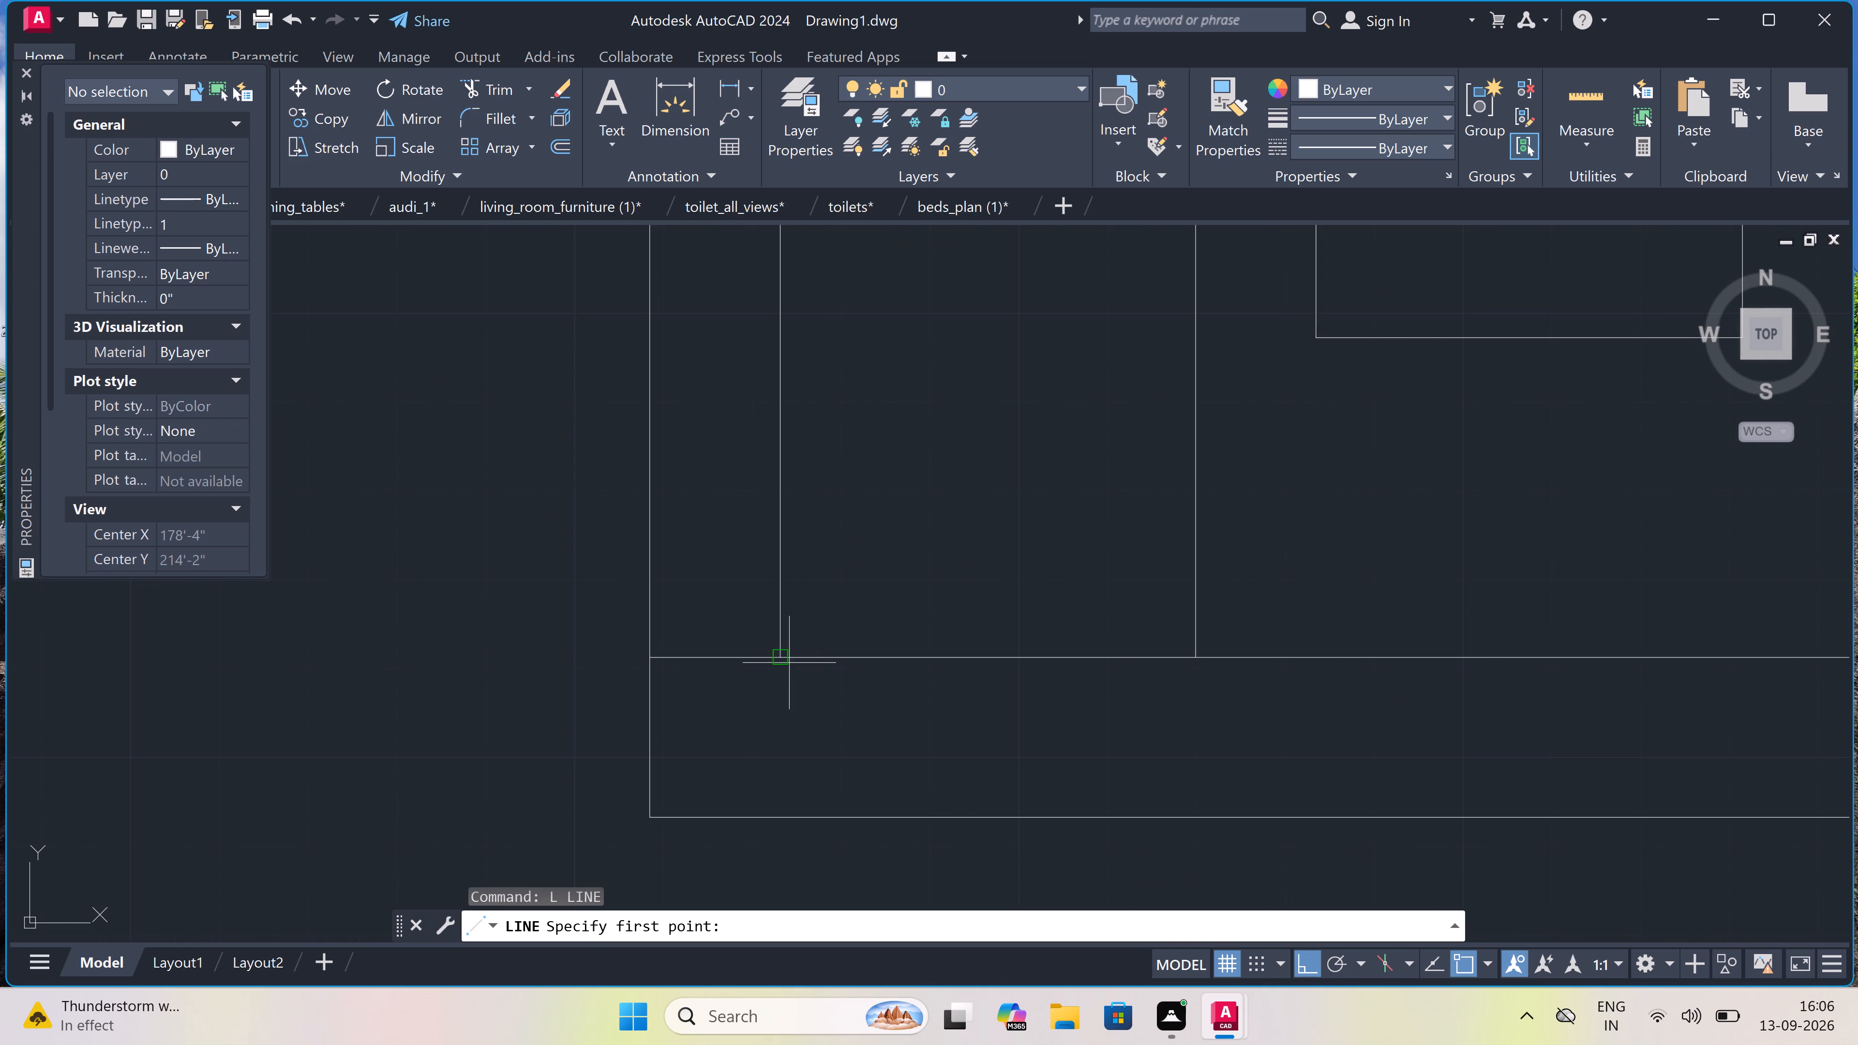
left_click_drag(779, 660, 779, 666)
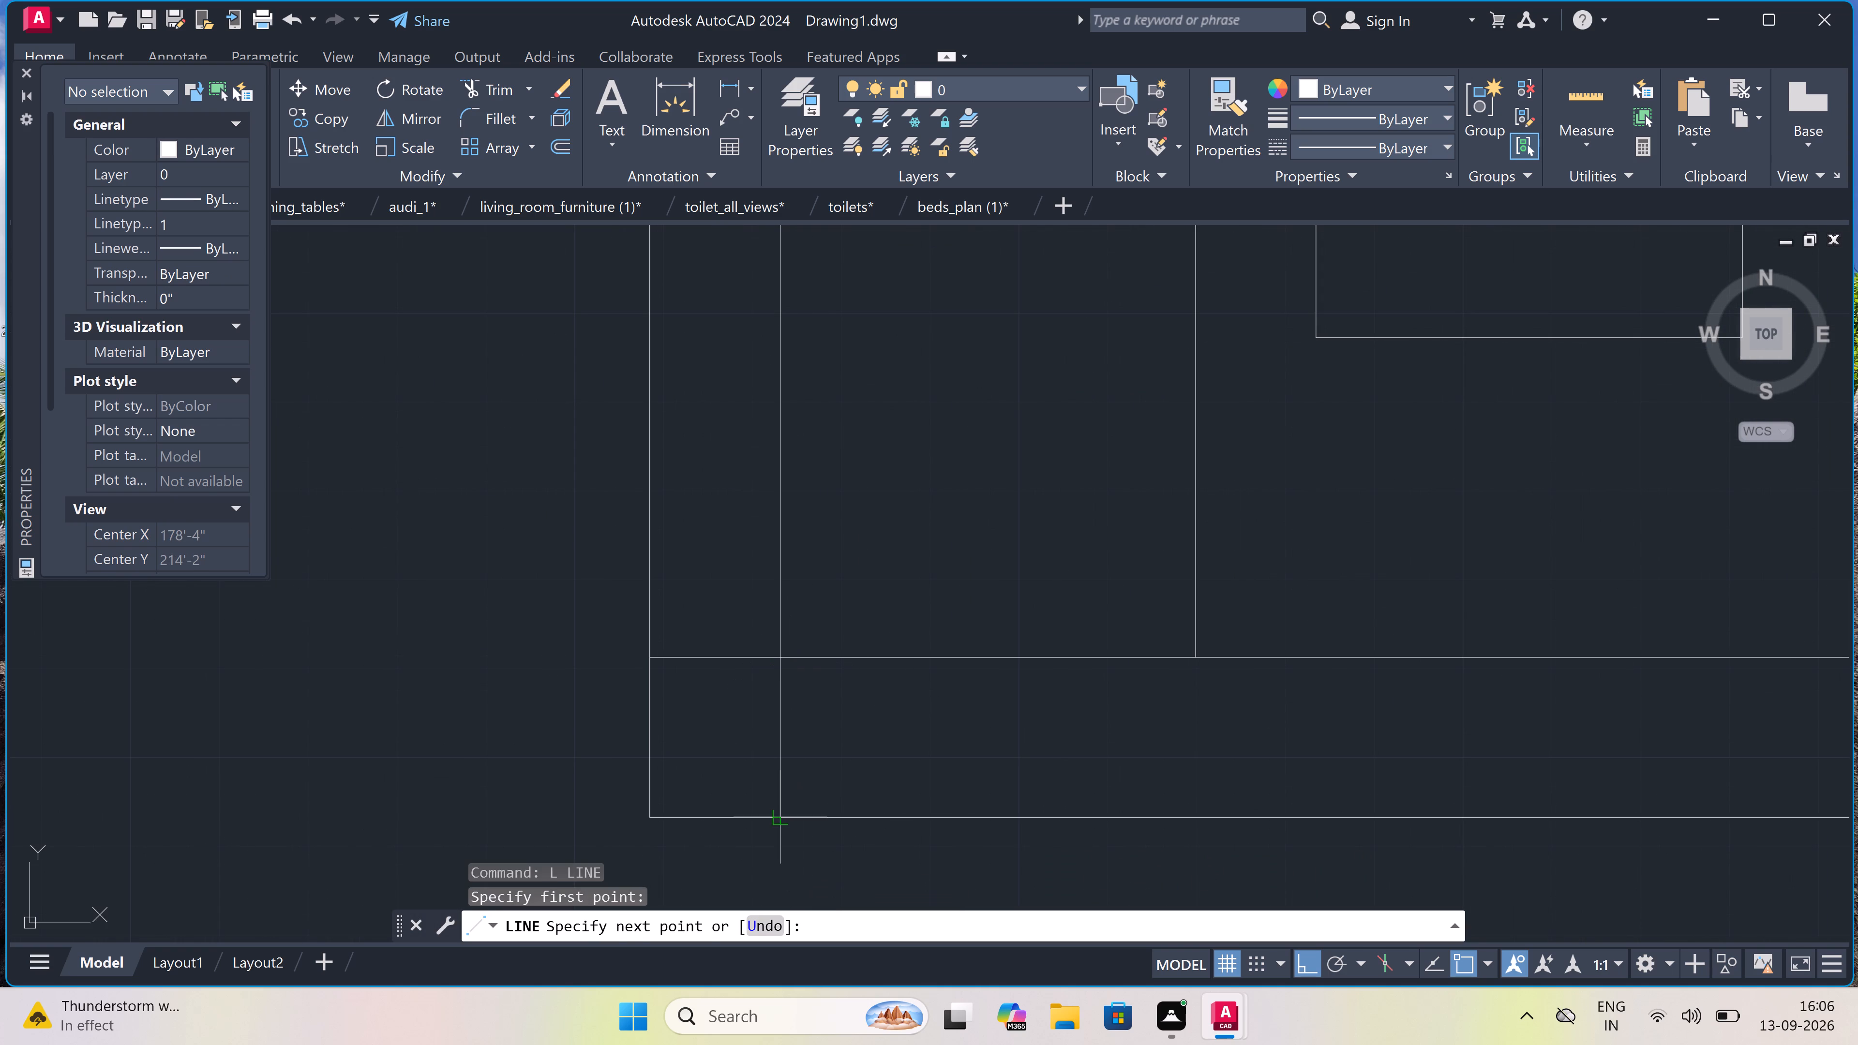
left_click(772, 809)
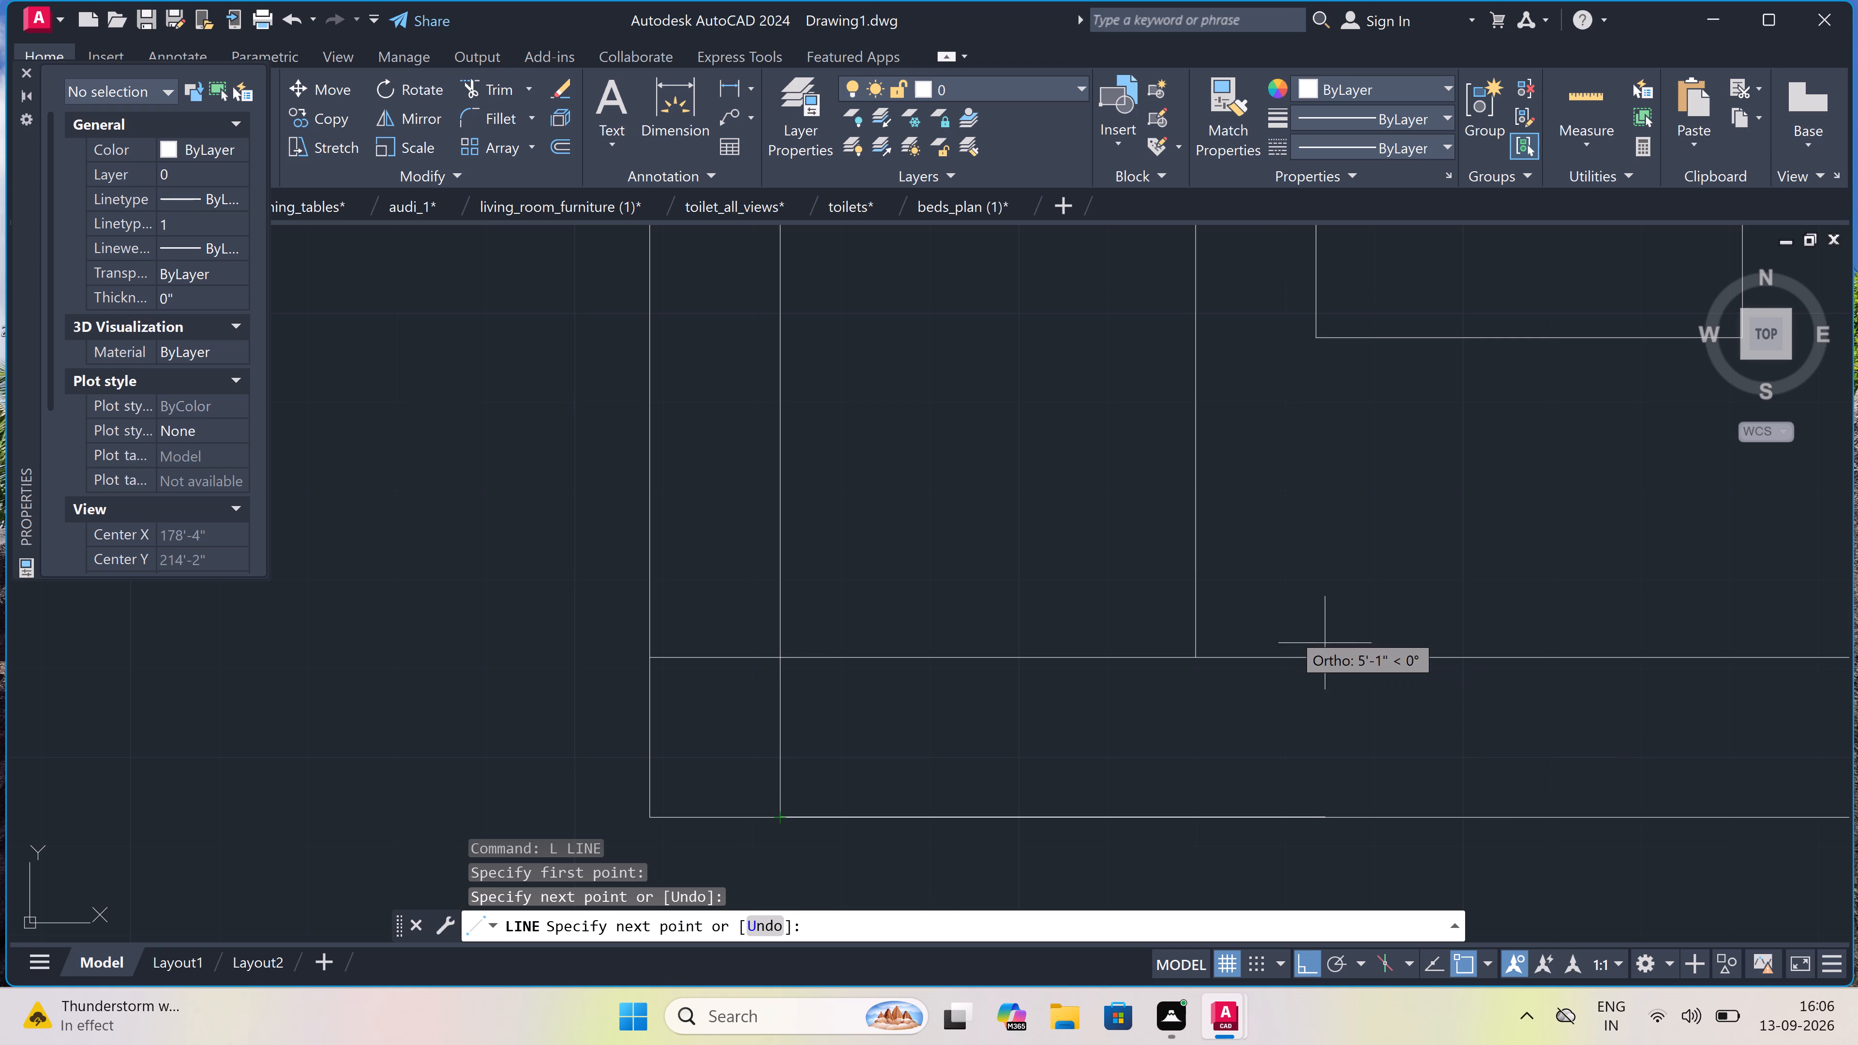
key("Escape")
key("space")
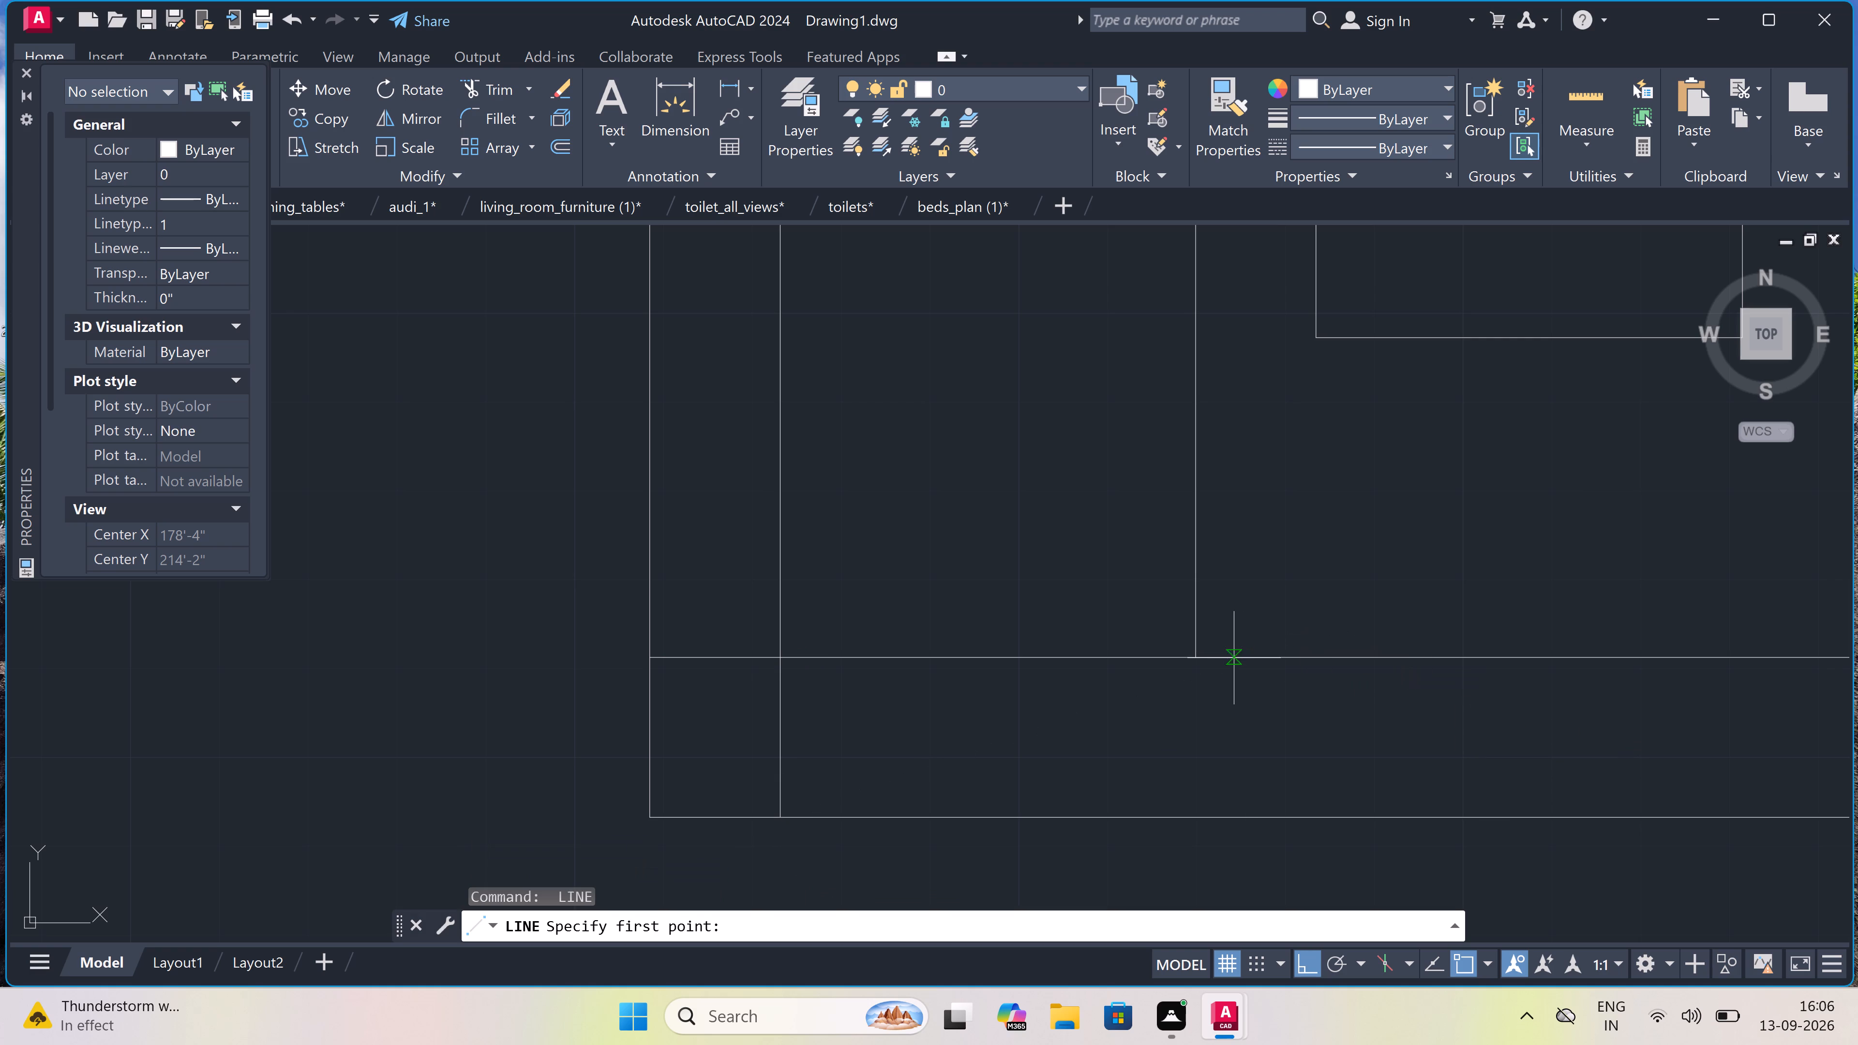
left_click_drag(1199, 658, 1199, 681)
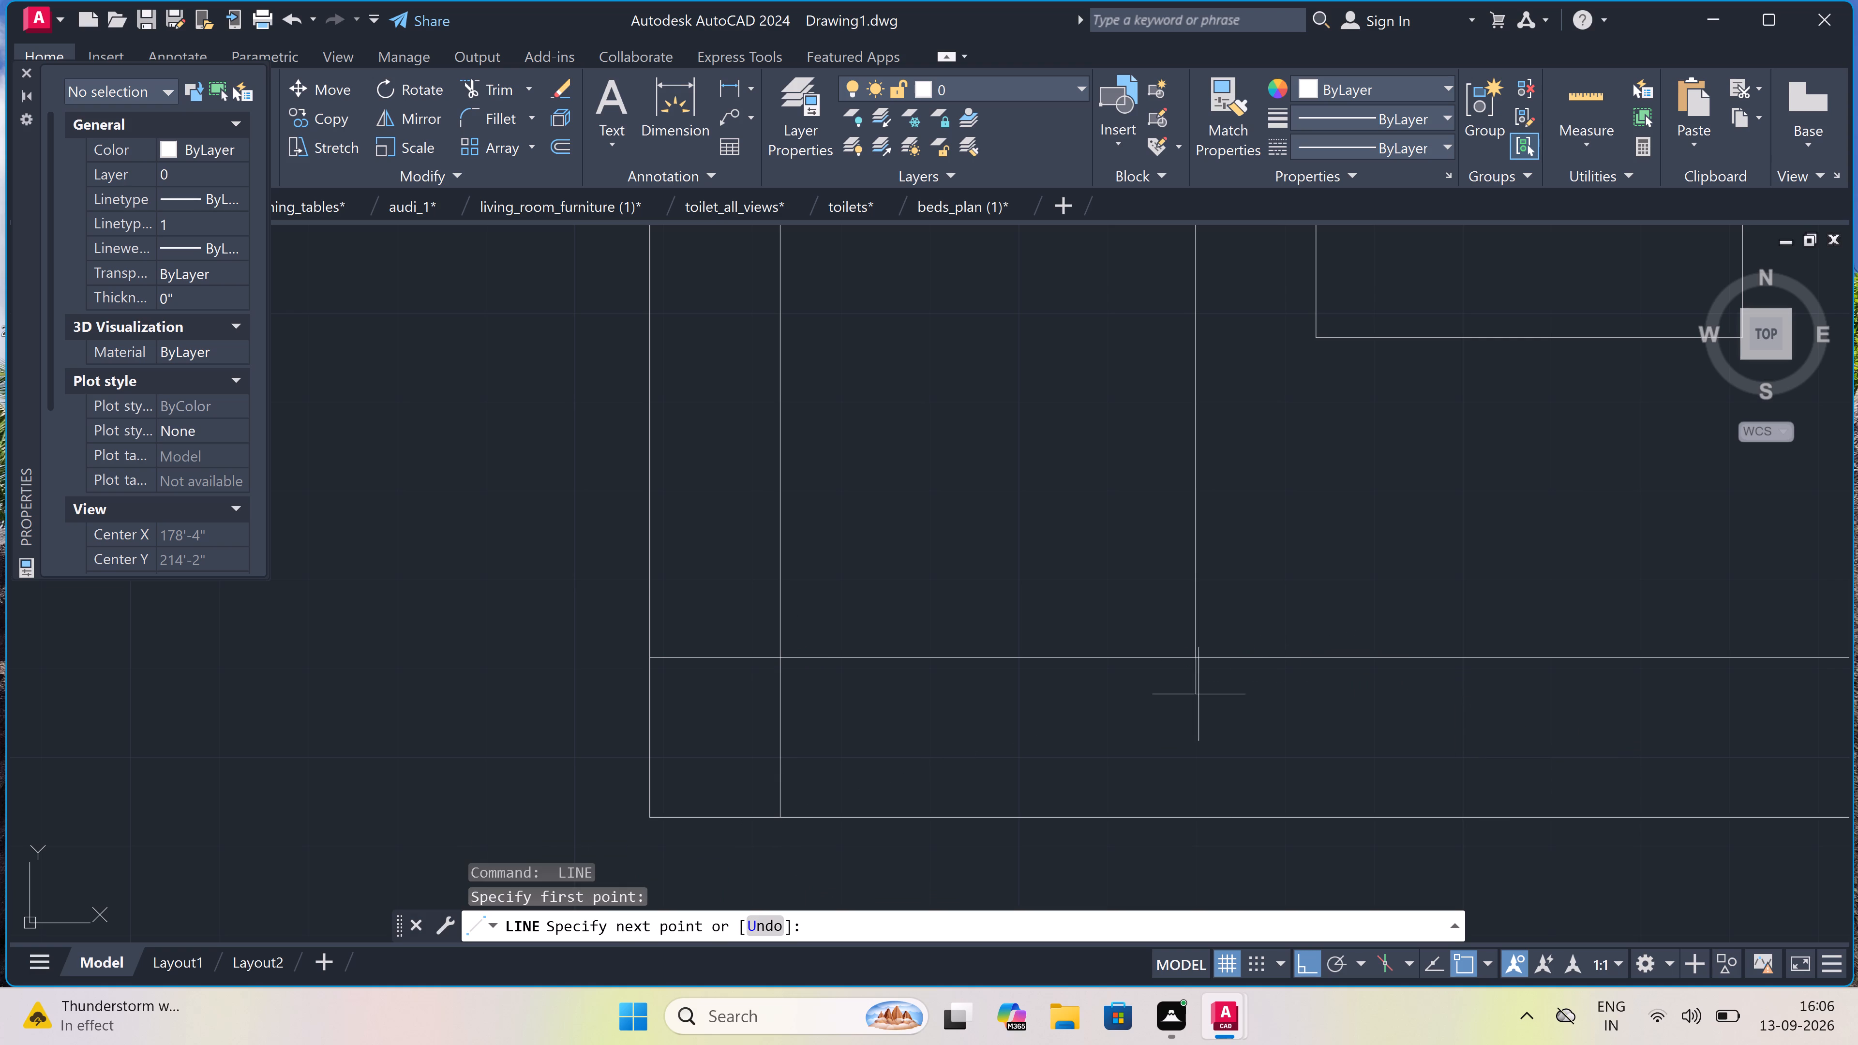
left_click(1193, 819)
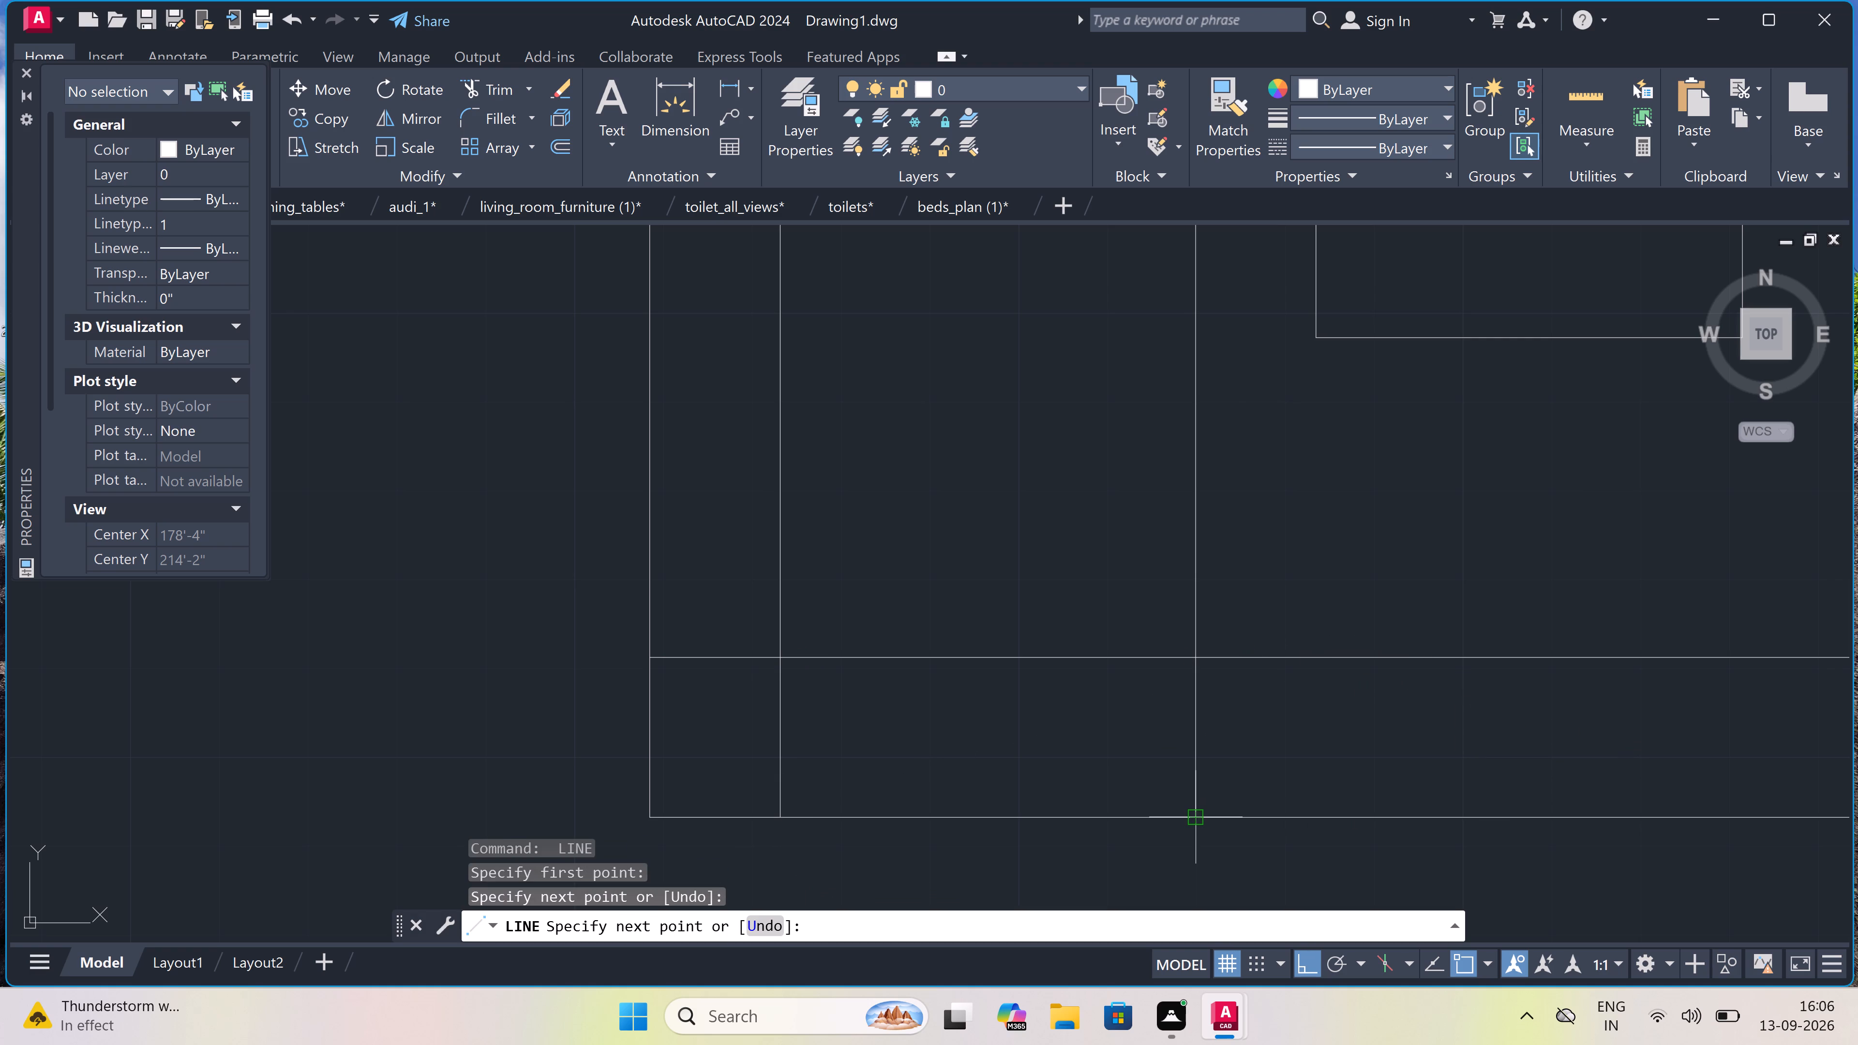
key("Escape")
Draw two horizontal step lines between the new vertical lines in the plinth band below the door.
key("space")
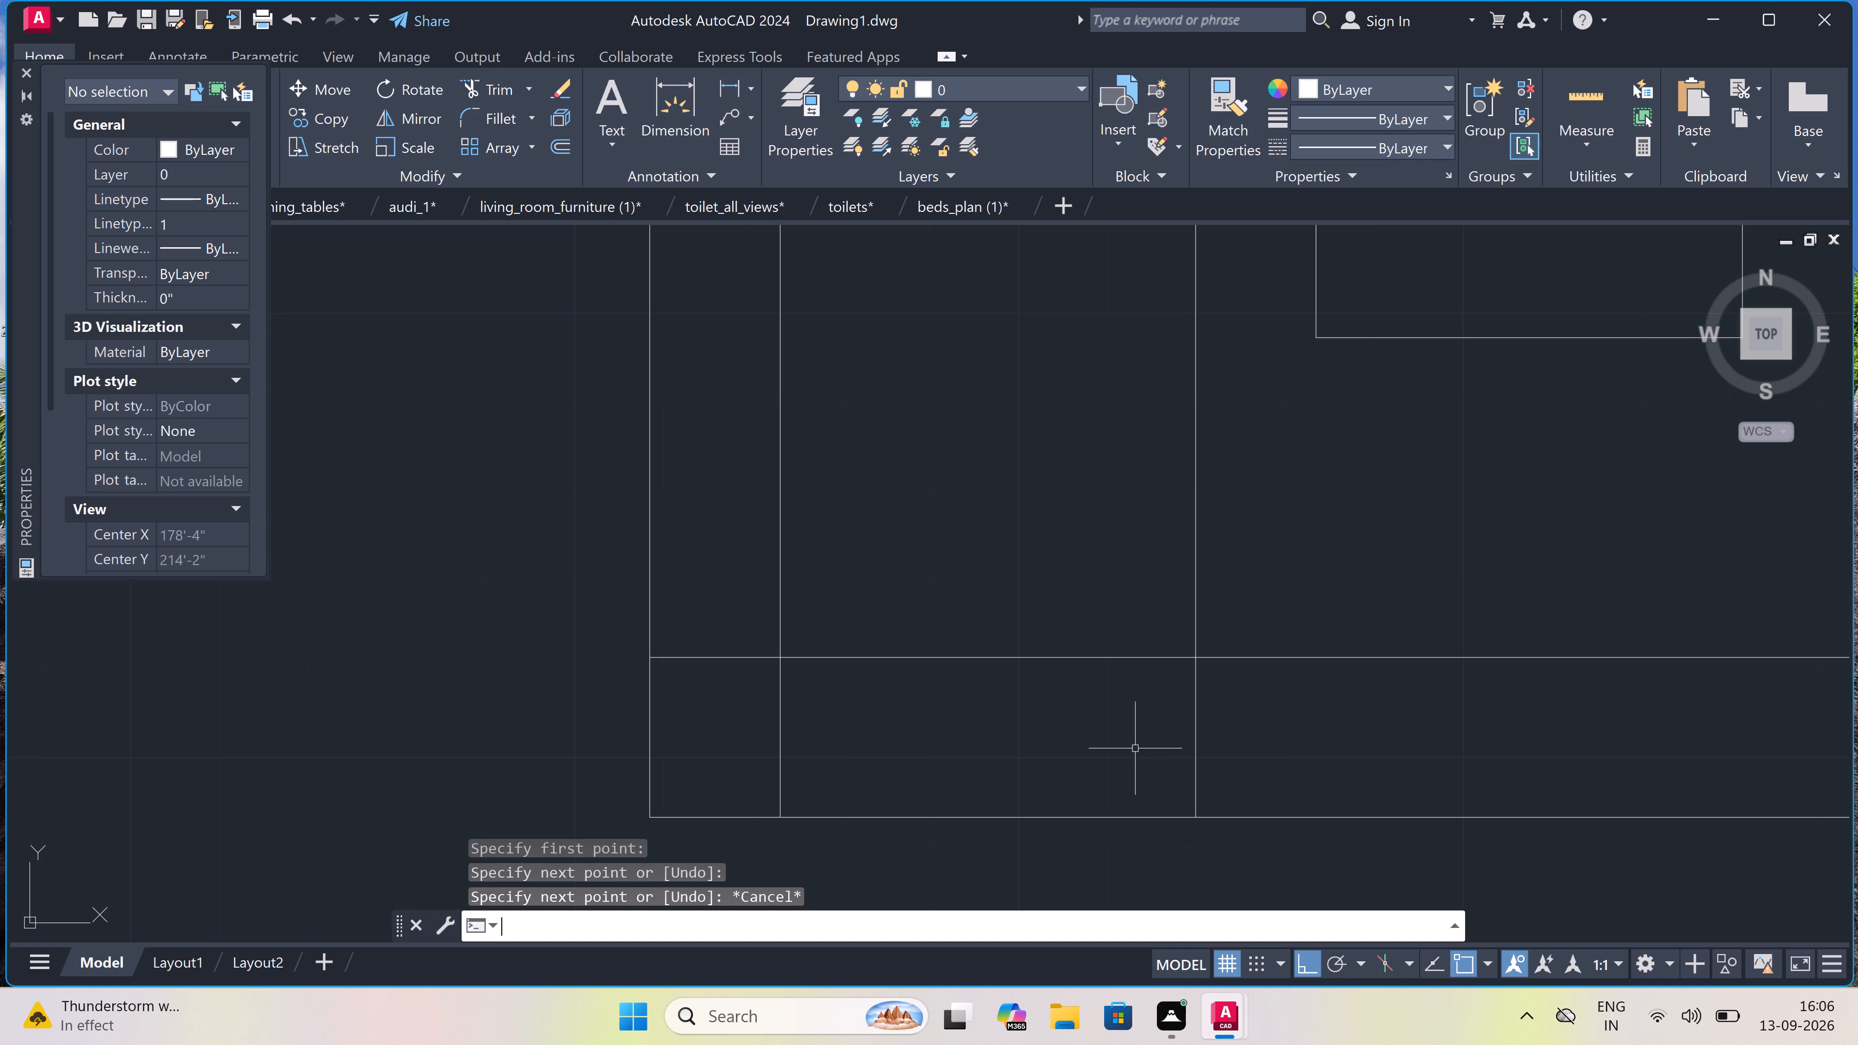
left_click(778, 703)
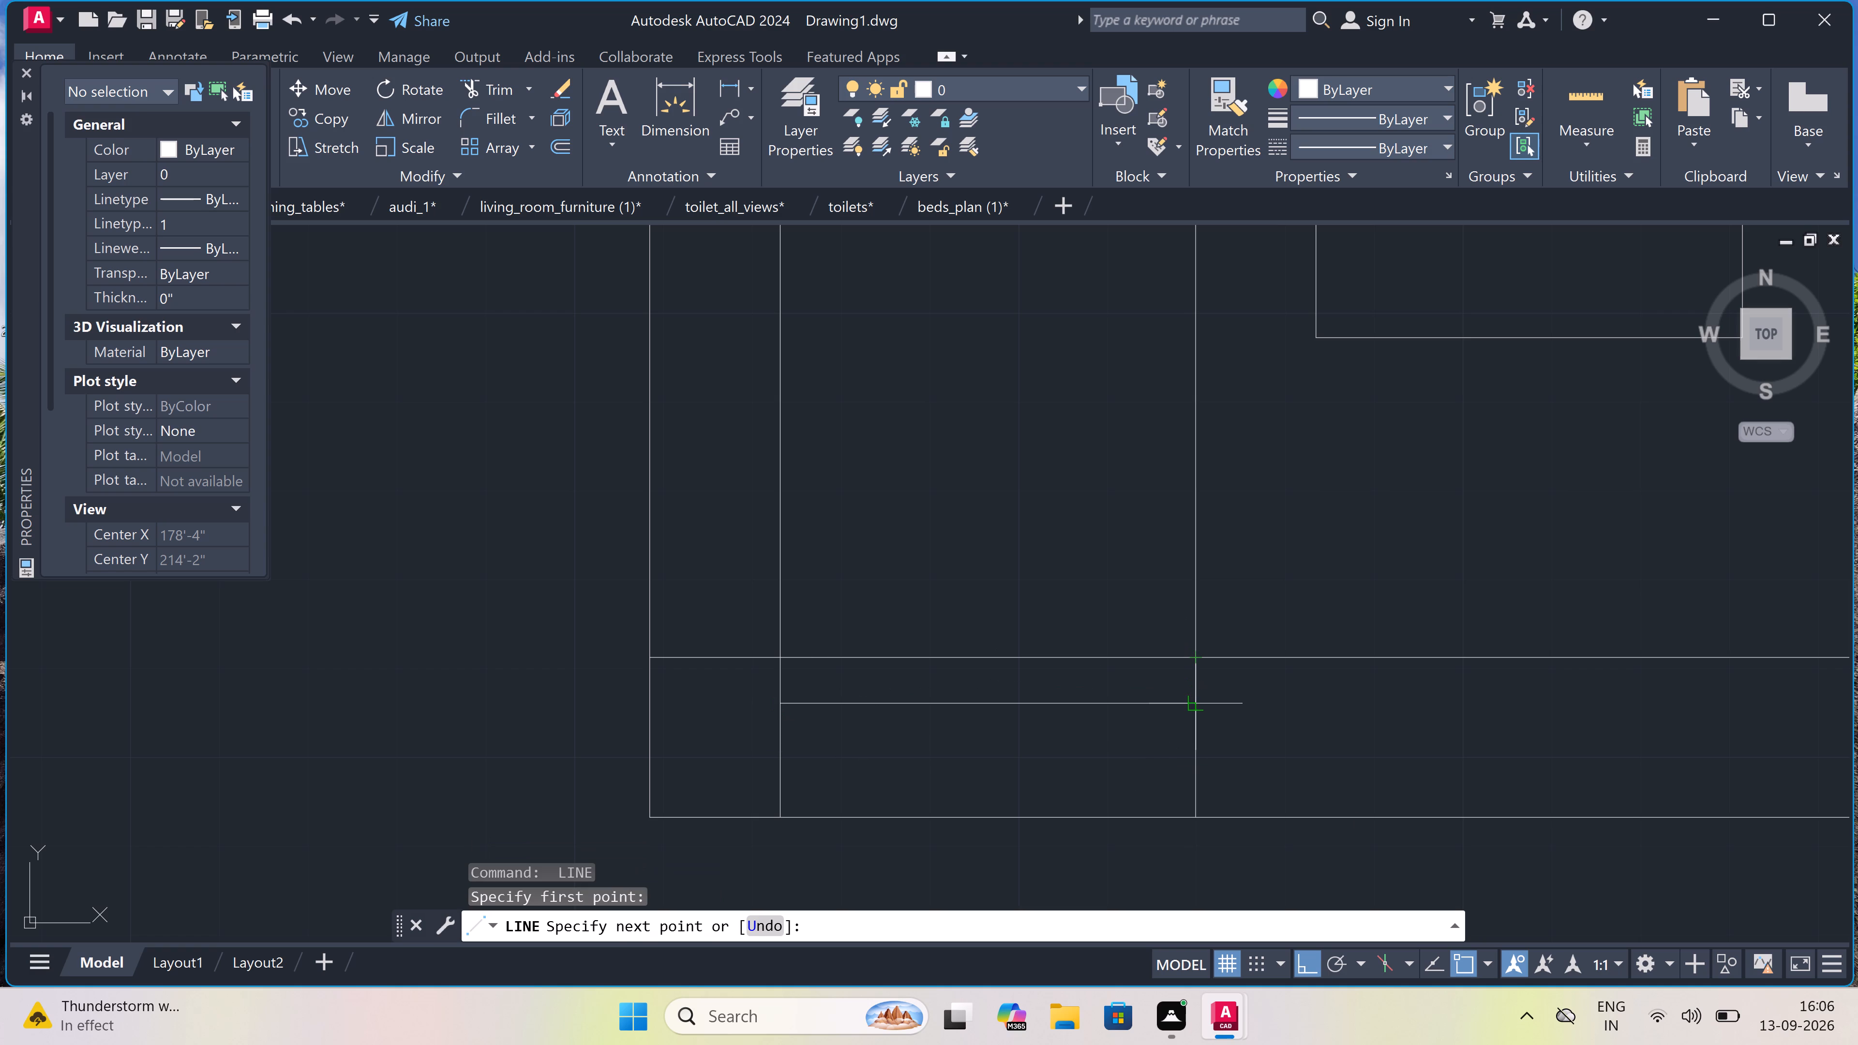
left_click(1196, 706)
key("Escape")
key("space")
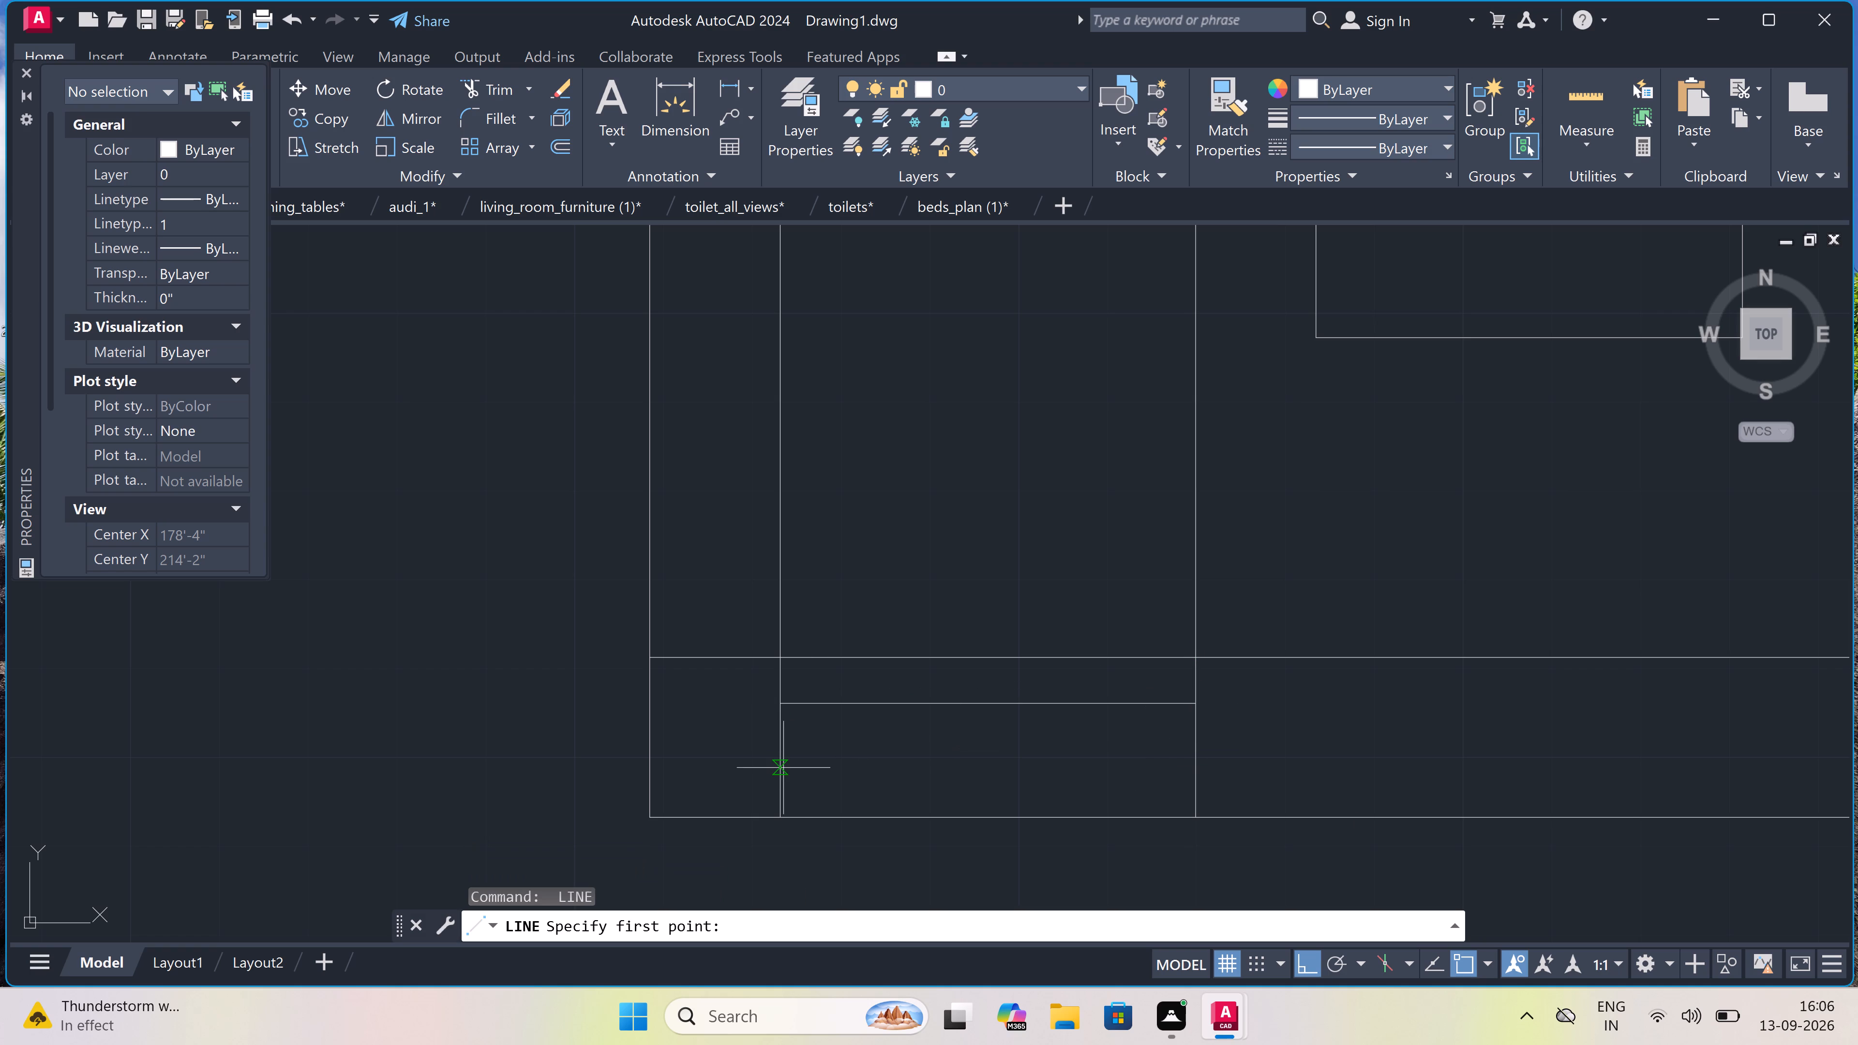
left_click_drag(781, 767, 914, 743)
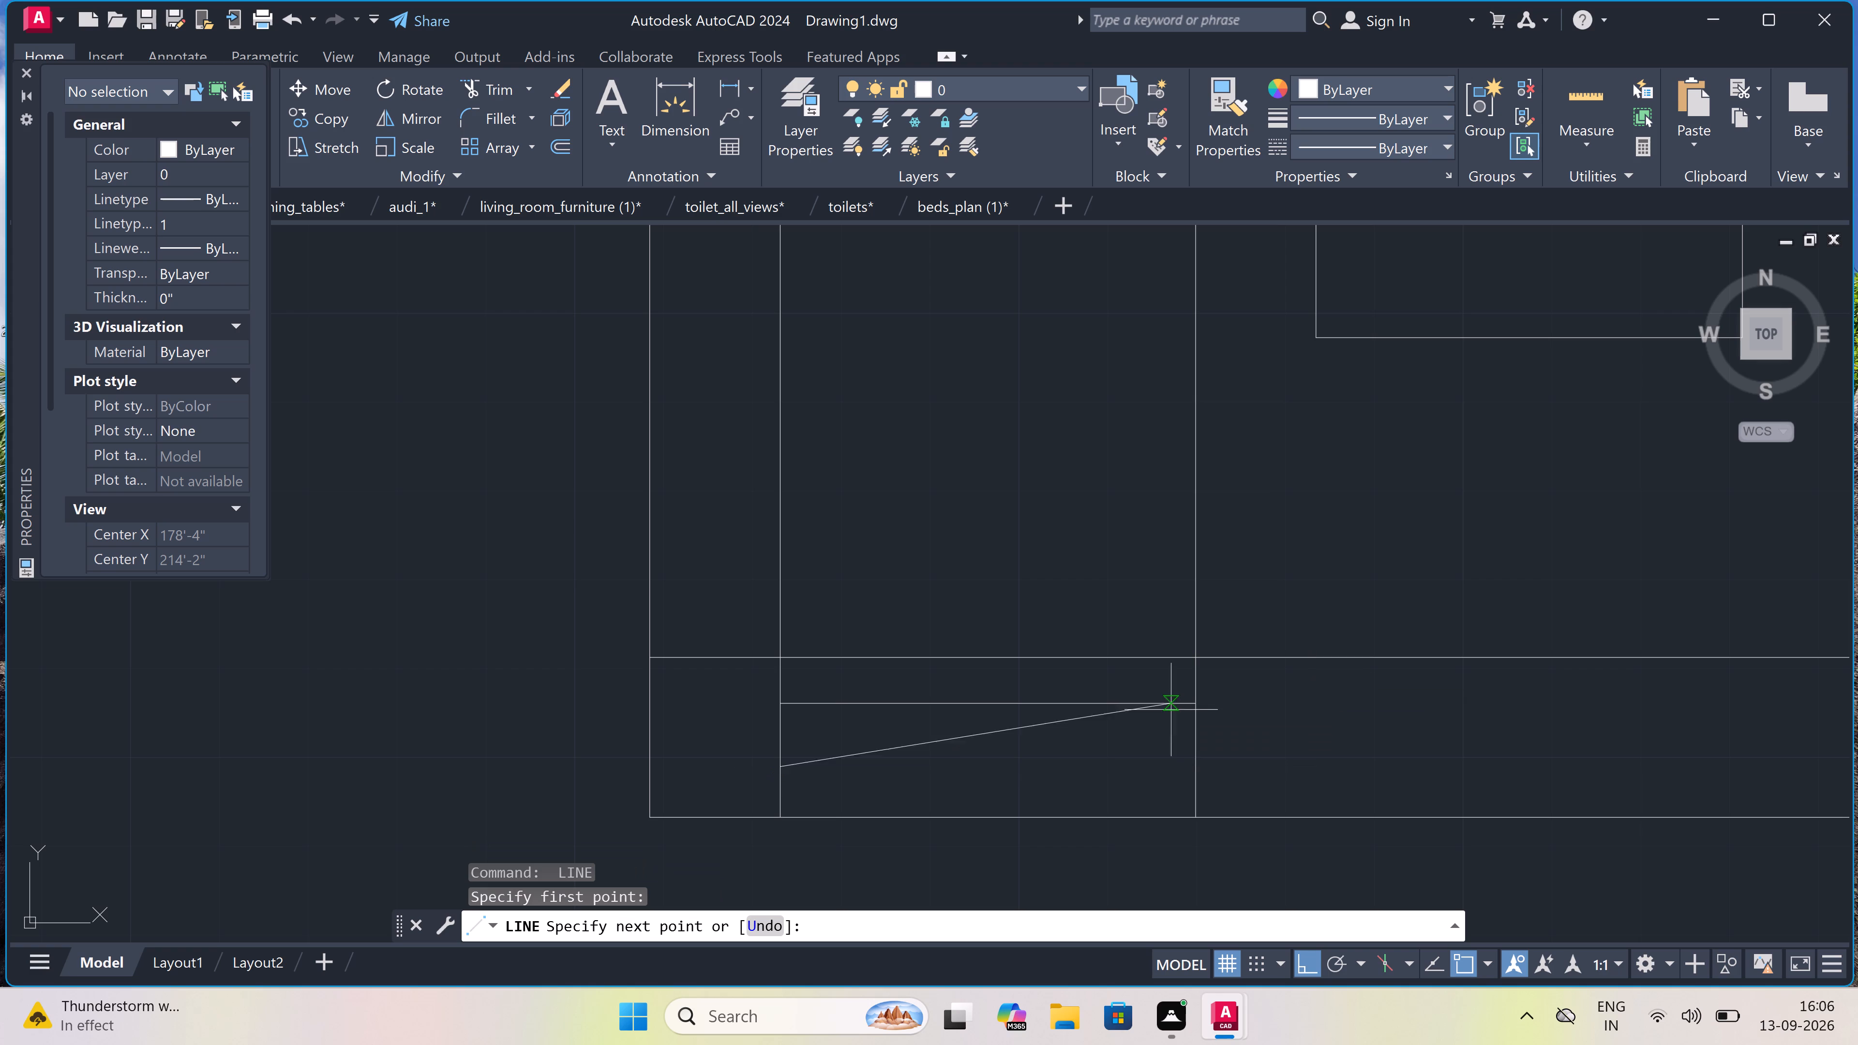
left_click(1202, 770)
key("Escape")
Draw a rectangle just inside the elevation's door outline, following all four sides with a narrow gap, as the inner frame.
scroll(1126, 715, "down", 4)
scroll(1139, 731, "up", 1)
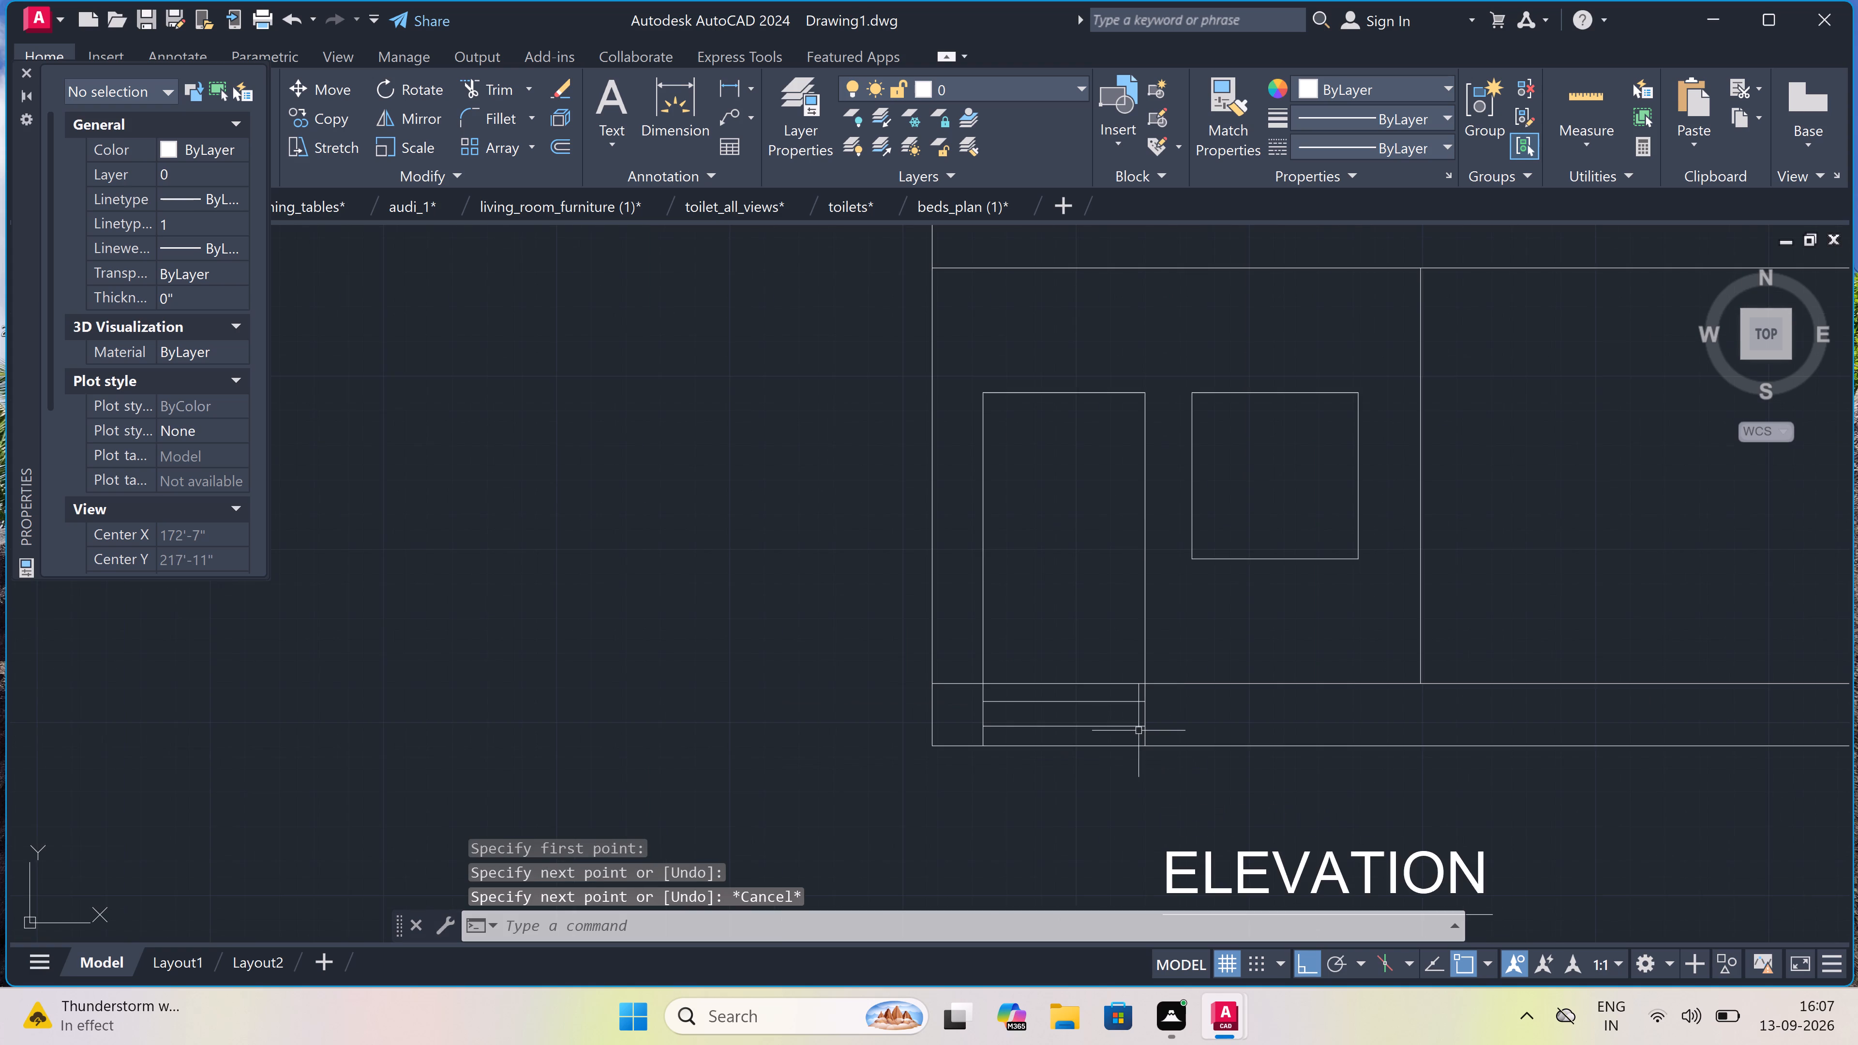
scroll(1139, 731, "down", 1)
scroll(1078, 514, "up", 4)
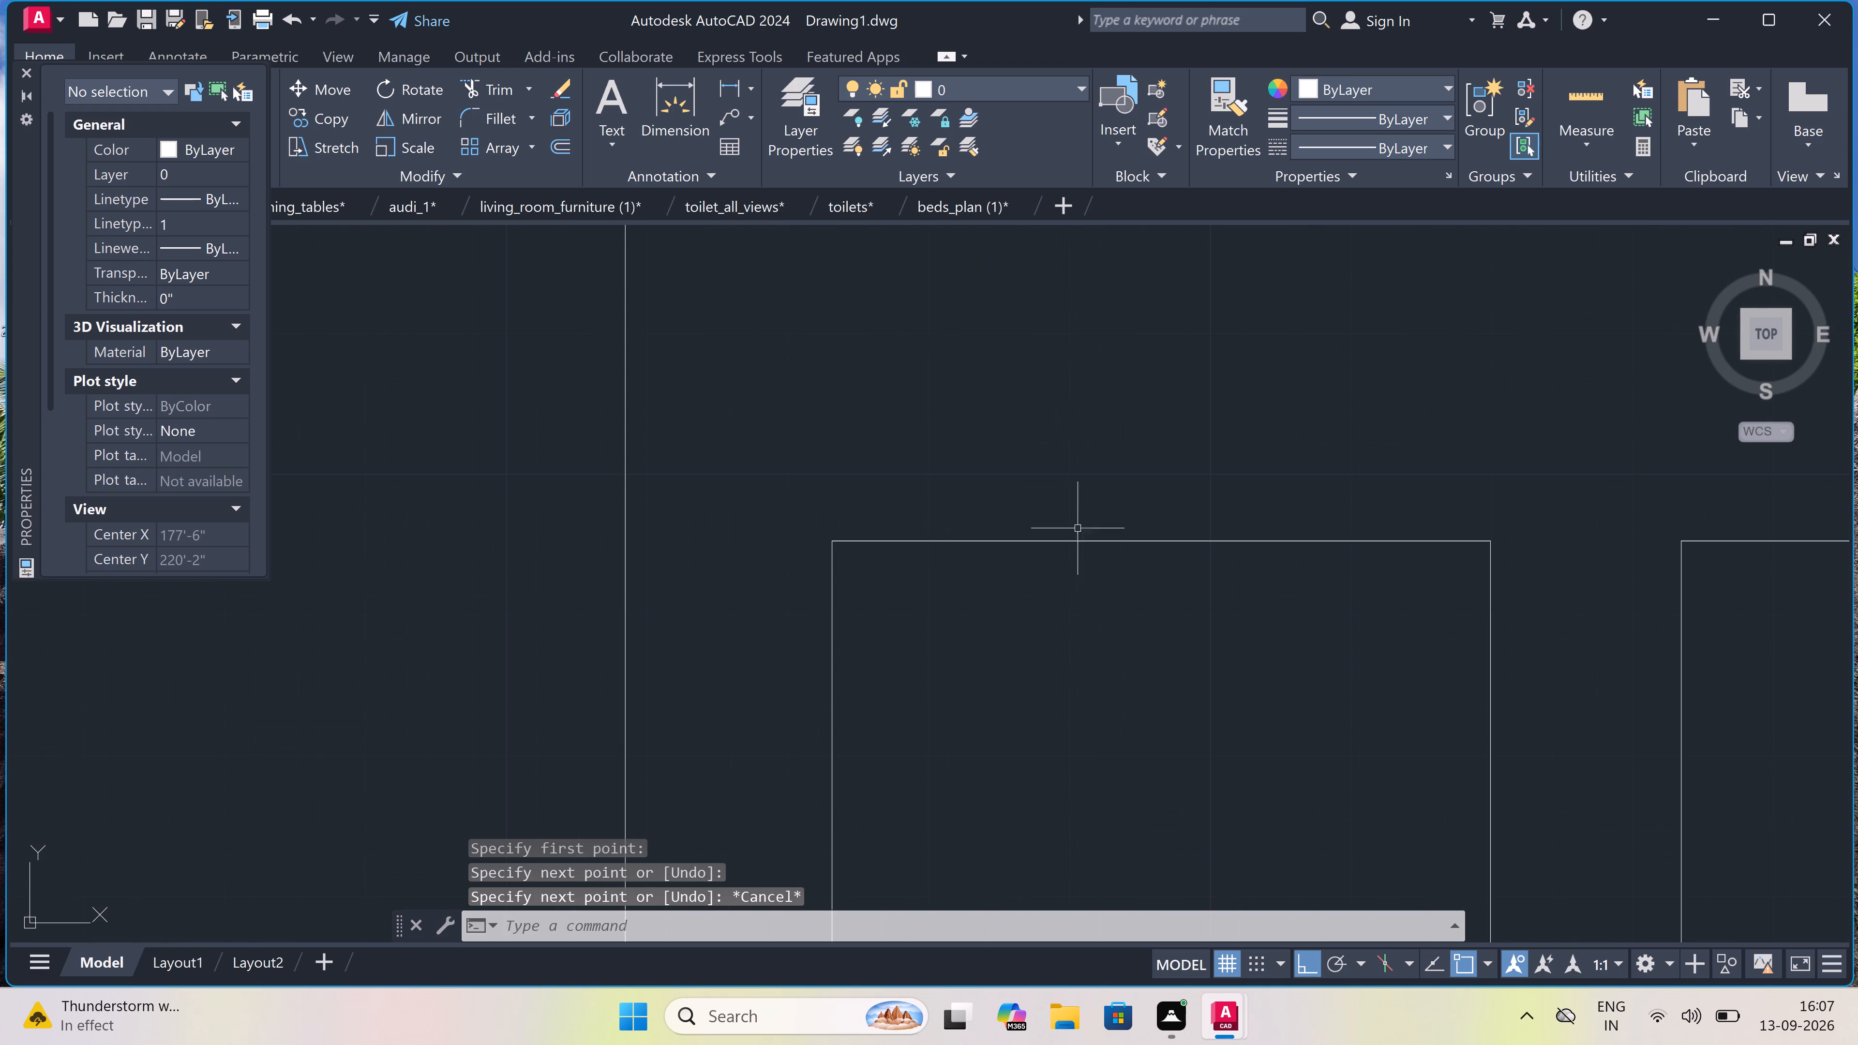
key("r")
key("e")
key("c")
key("space")
scroll(857, 597, "up", 3)
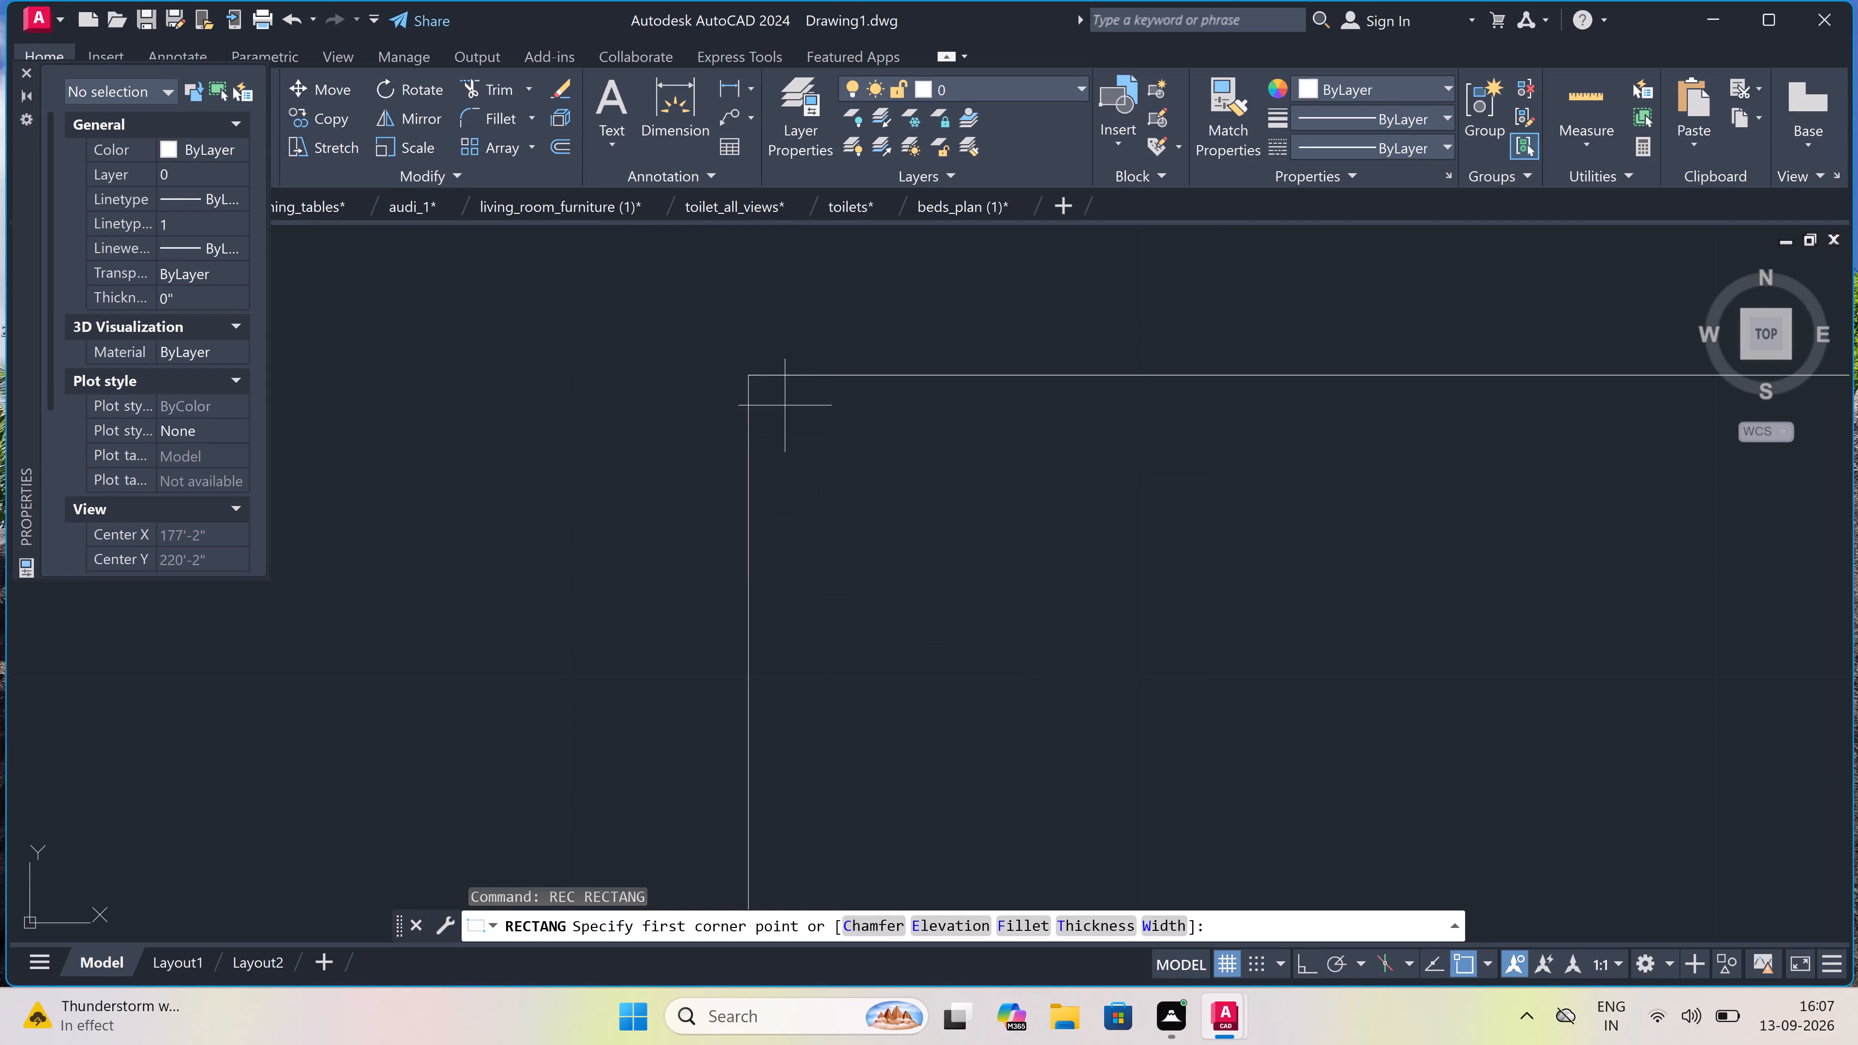
left_click_drag(786, 418, 842, 469)
scroll(1130, 672, "down", 2)
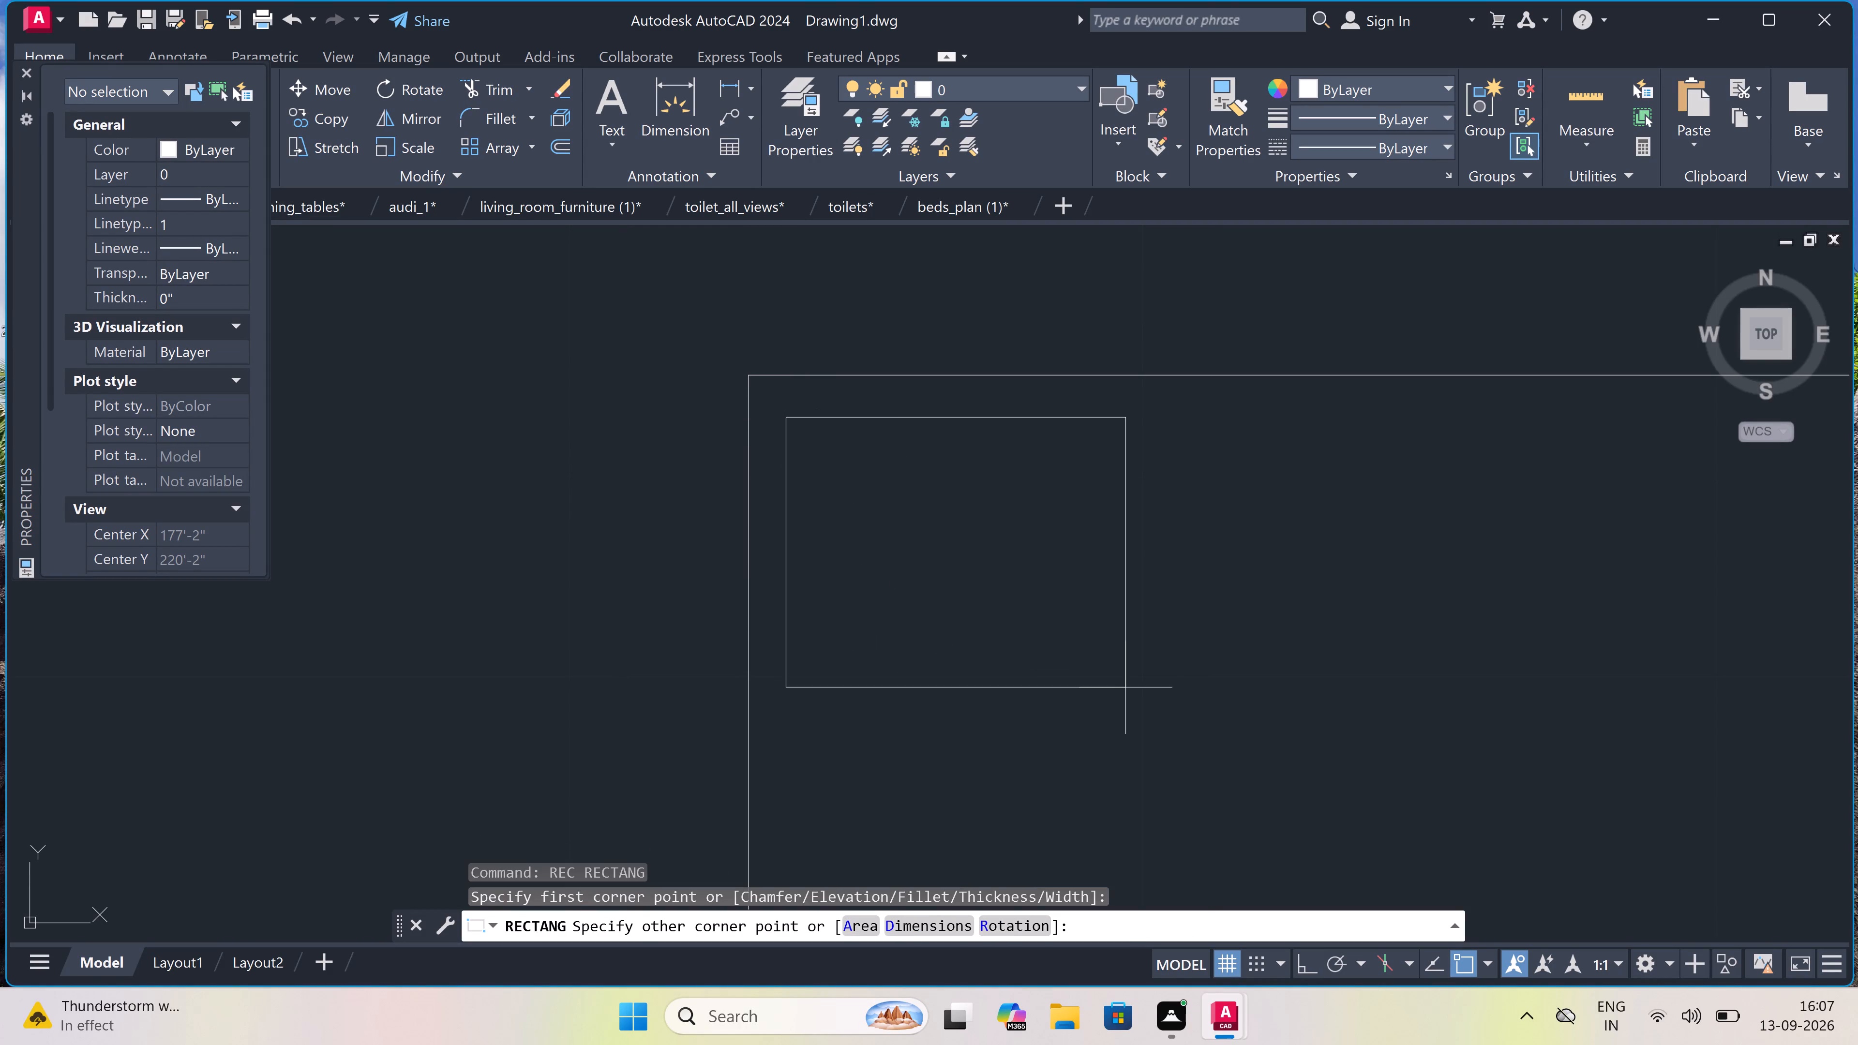
scroll(1130, 673, "down", 5)
scroll(1188, 694, "down", 3)
scroll(1217, 752, "up", 3)
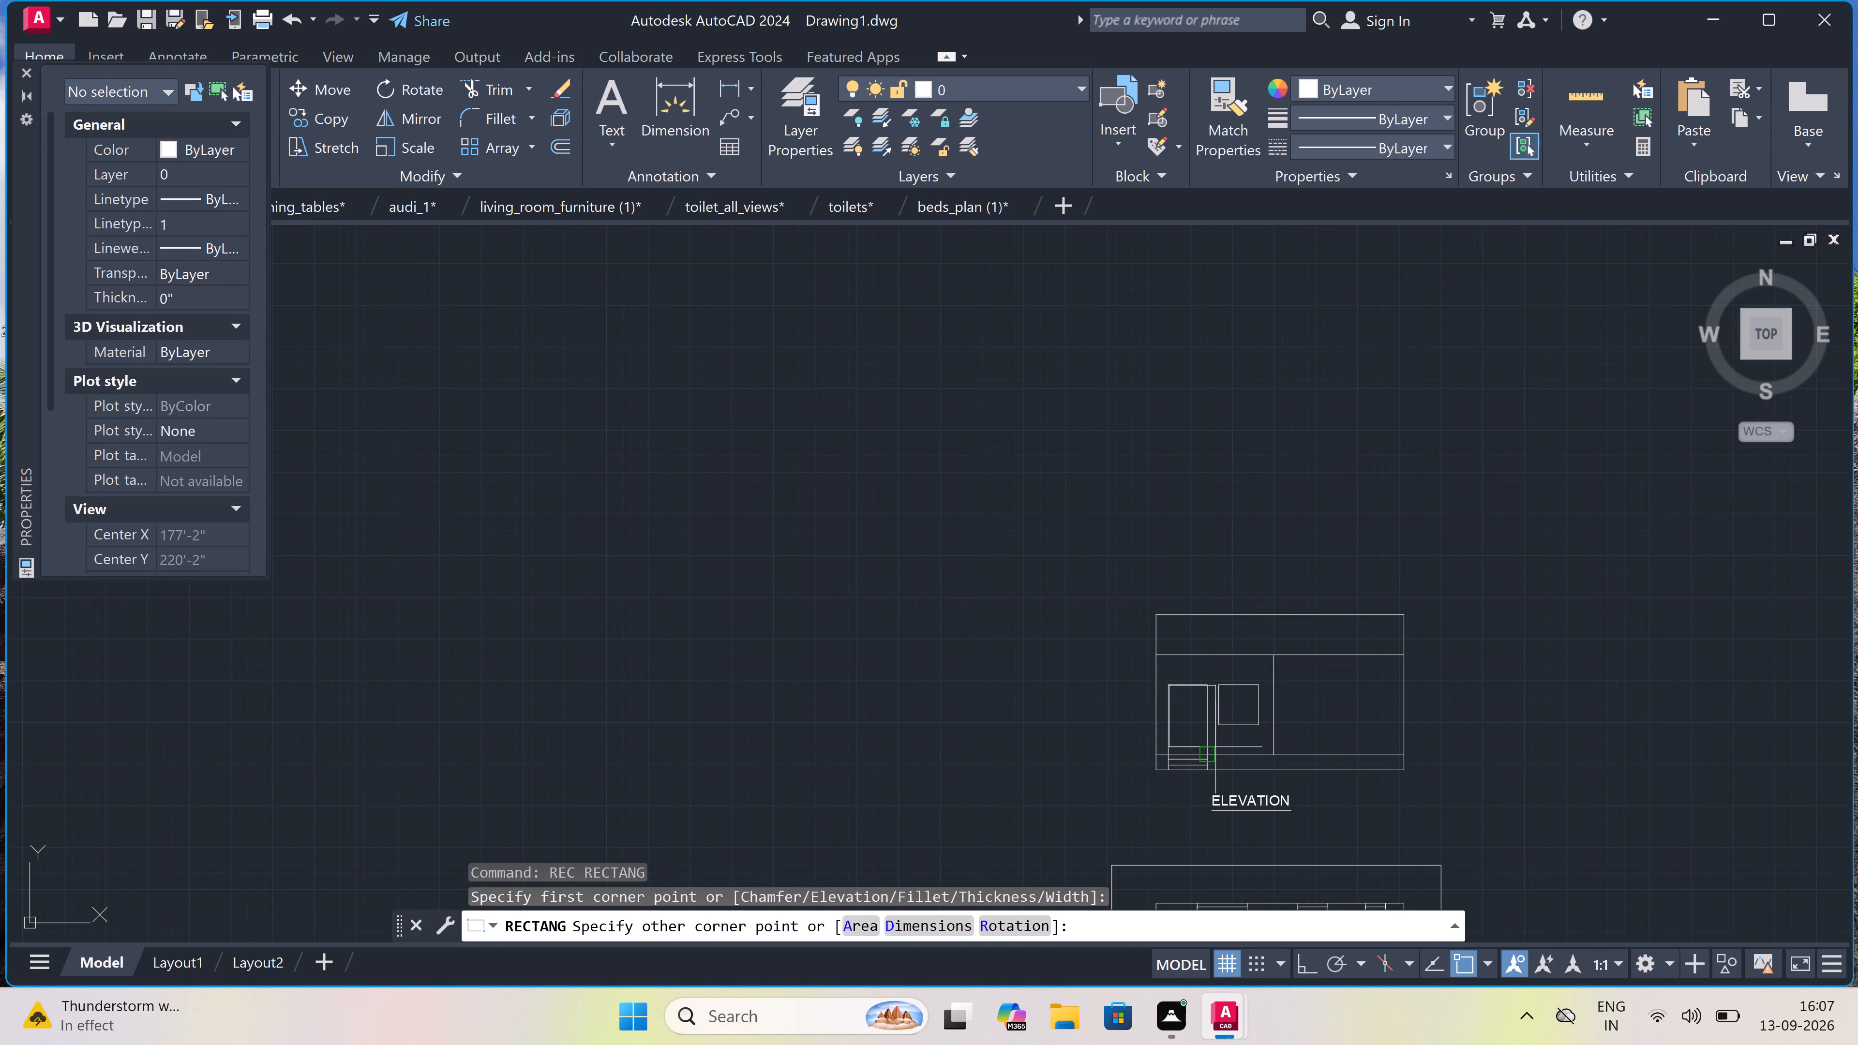
scroll(1130, 745, "up", 2)
scroll(1217, 788, "up", 3)
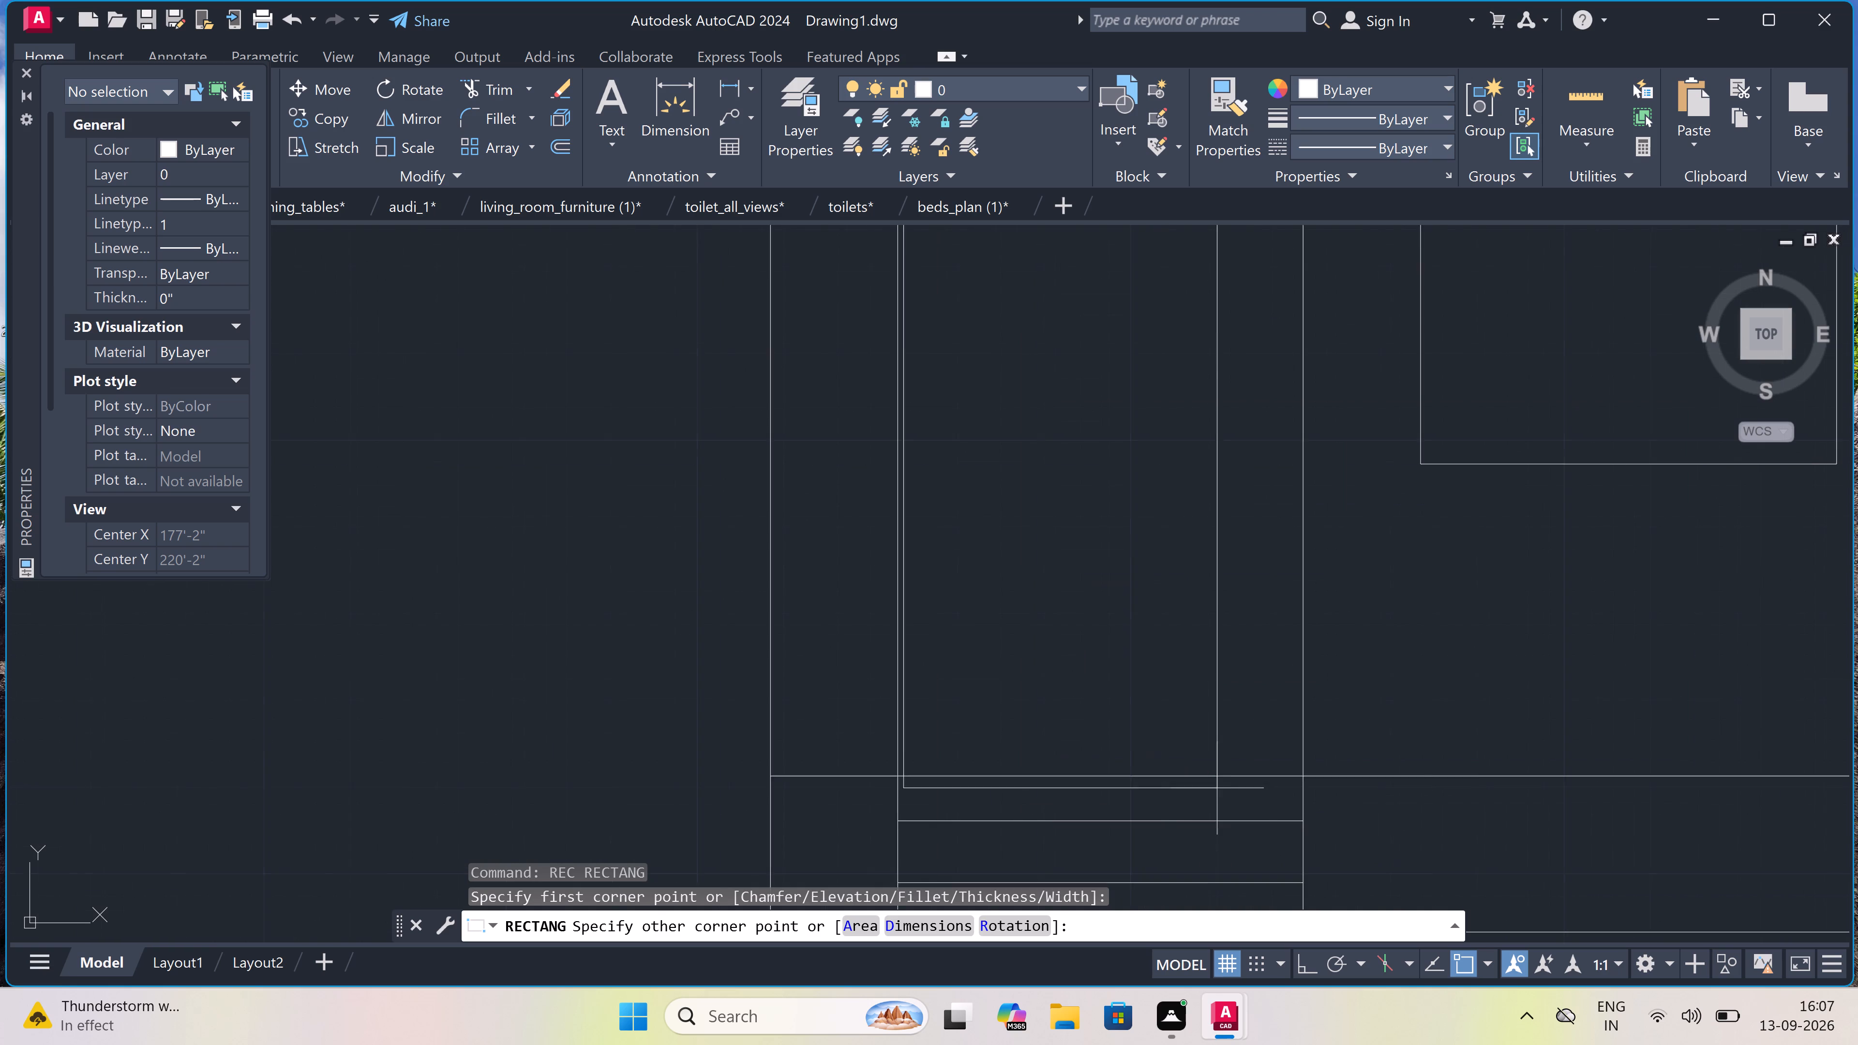
scroll(1351, 736, "up", 3)
scroll(1382, 737, "down", 2)
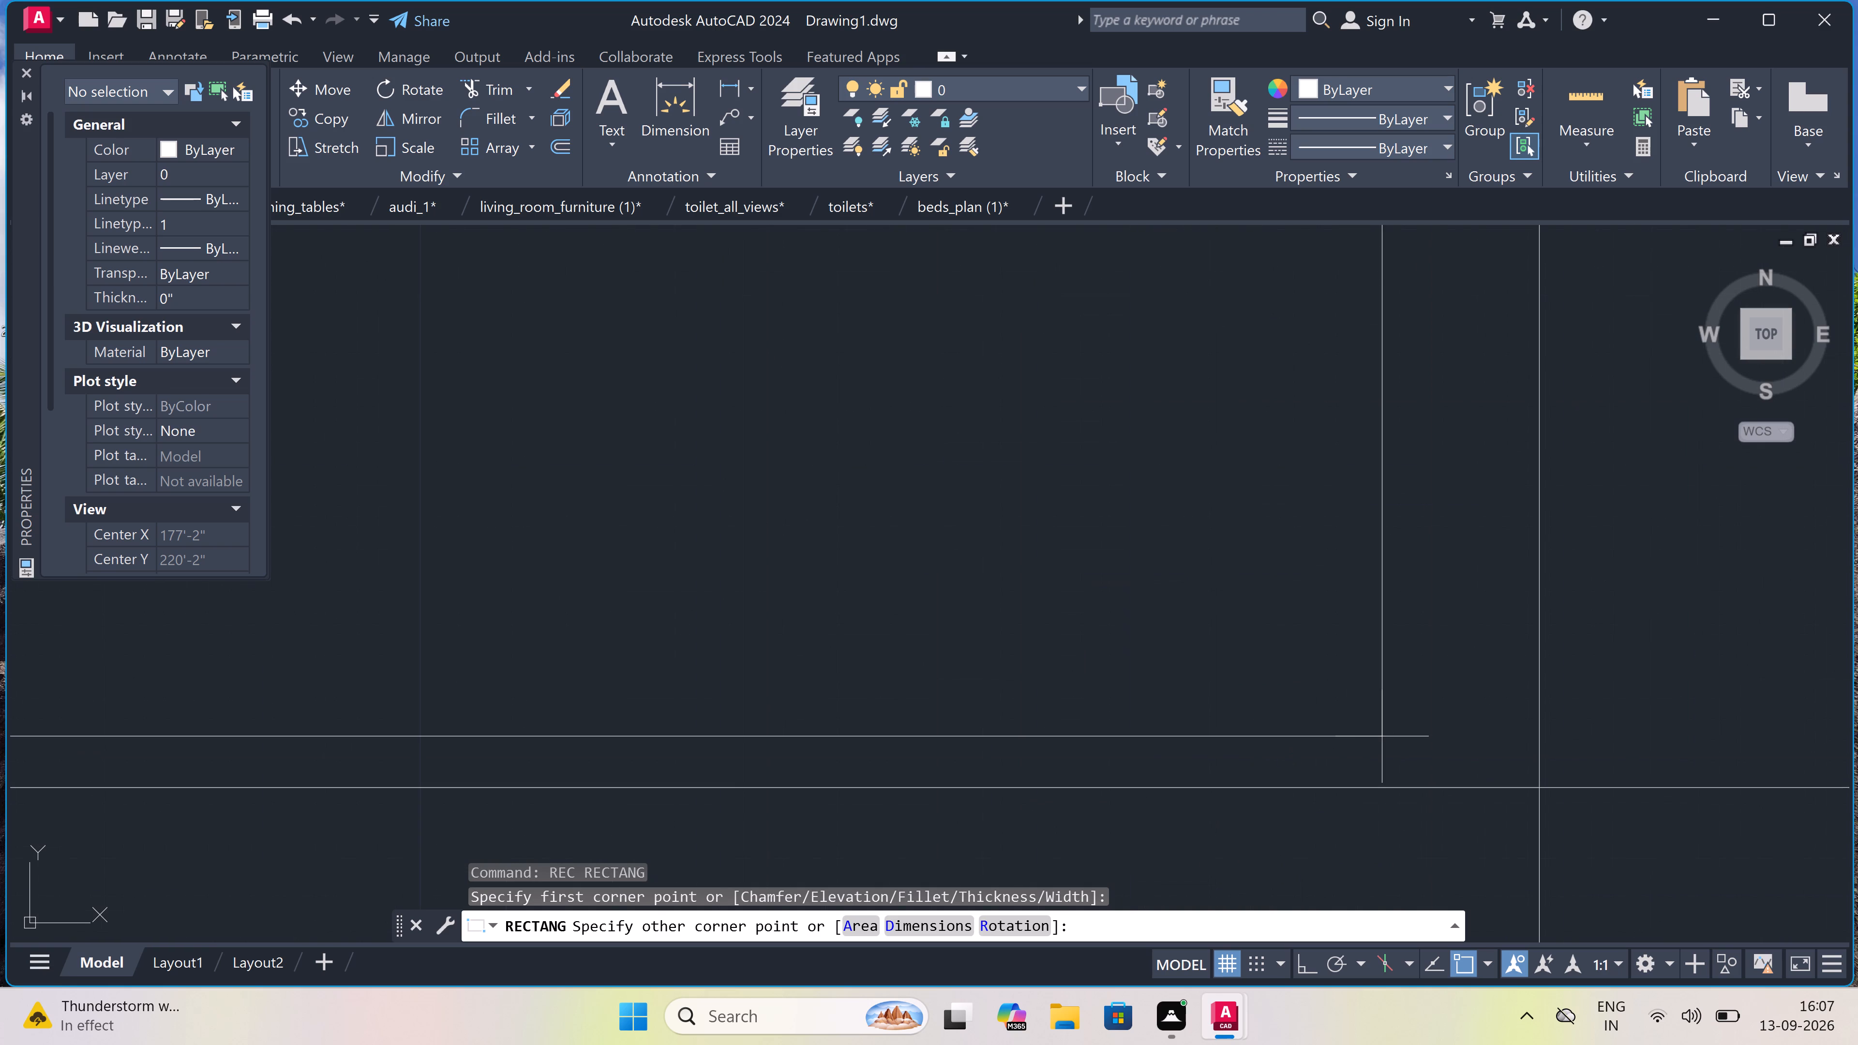
scroll(1445, 741, "up", 3)
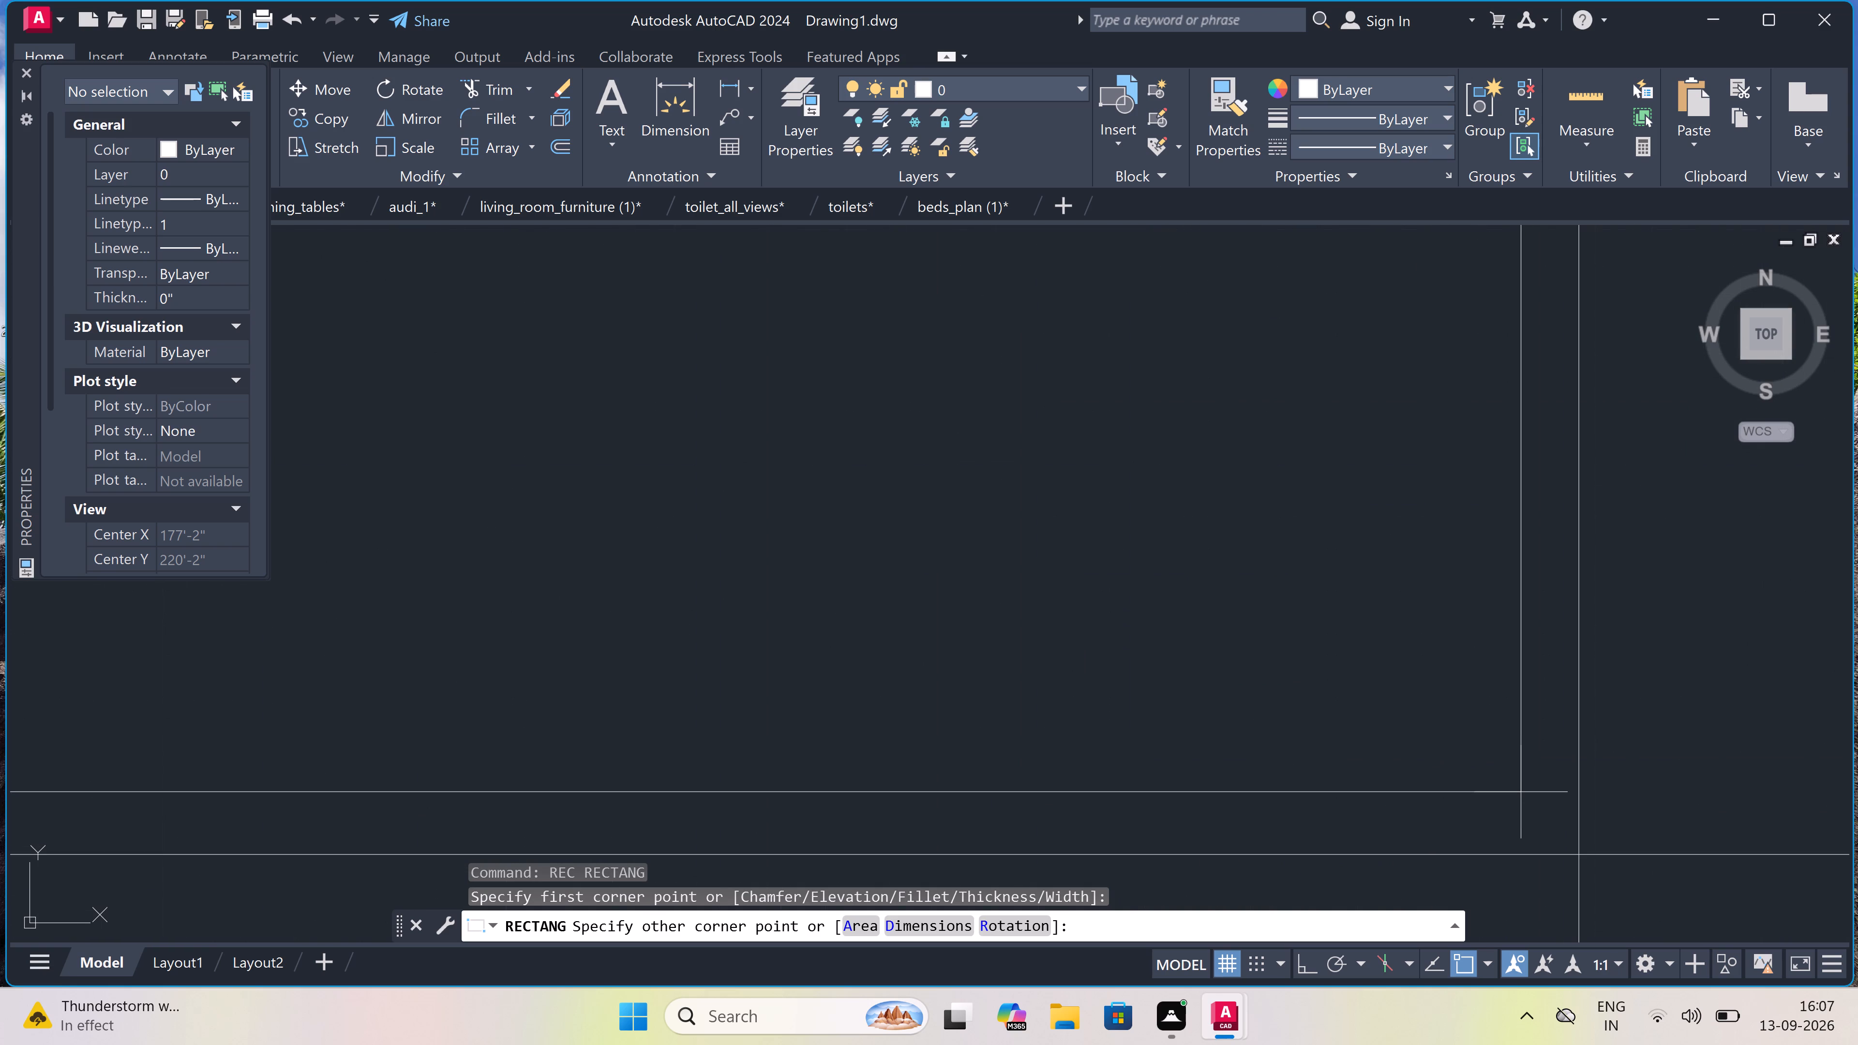
left_click(1519, 807)
Draw a vertical centre line from the midpoint of the inner door frame's top edge down to its bottom edge.
scroll(1417, 779, "down", 4)
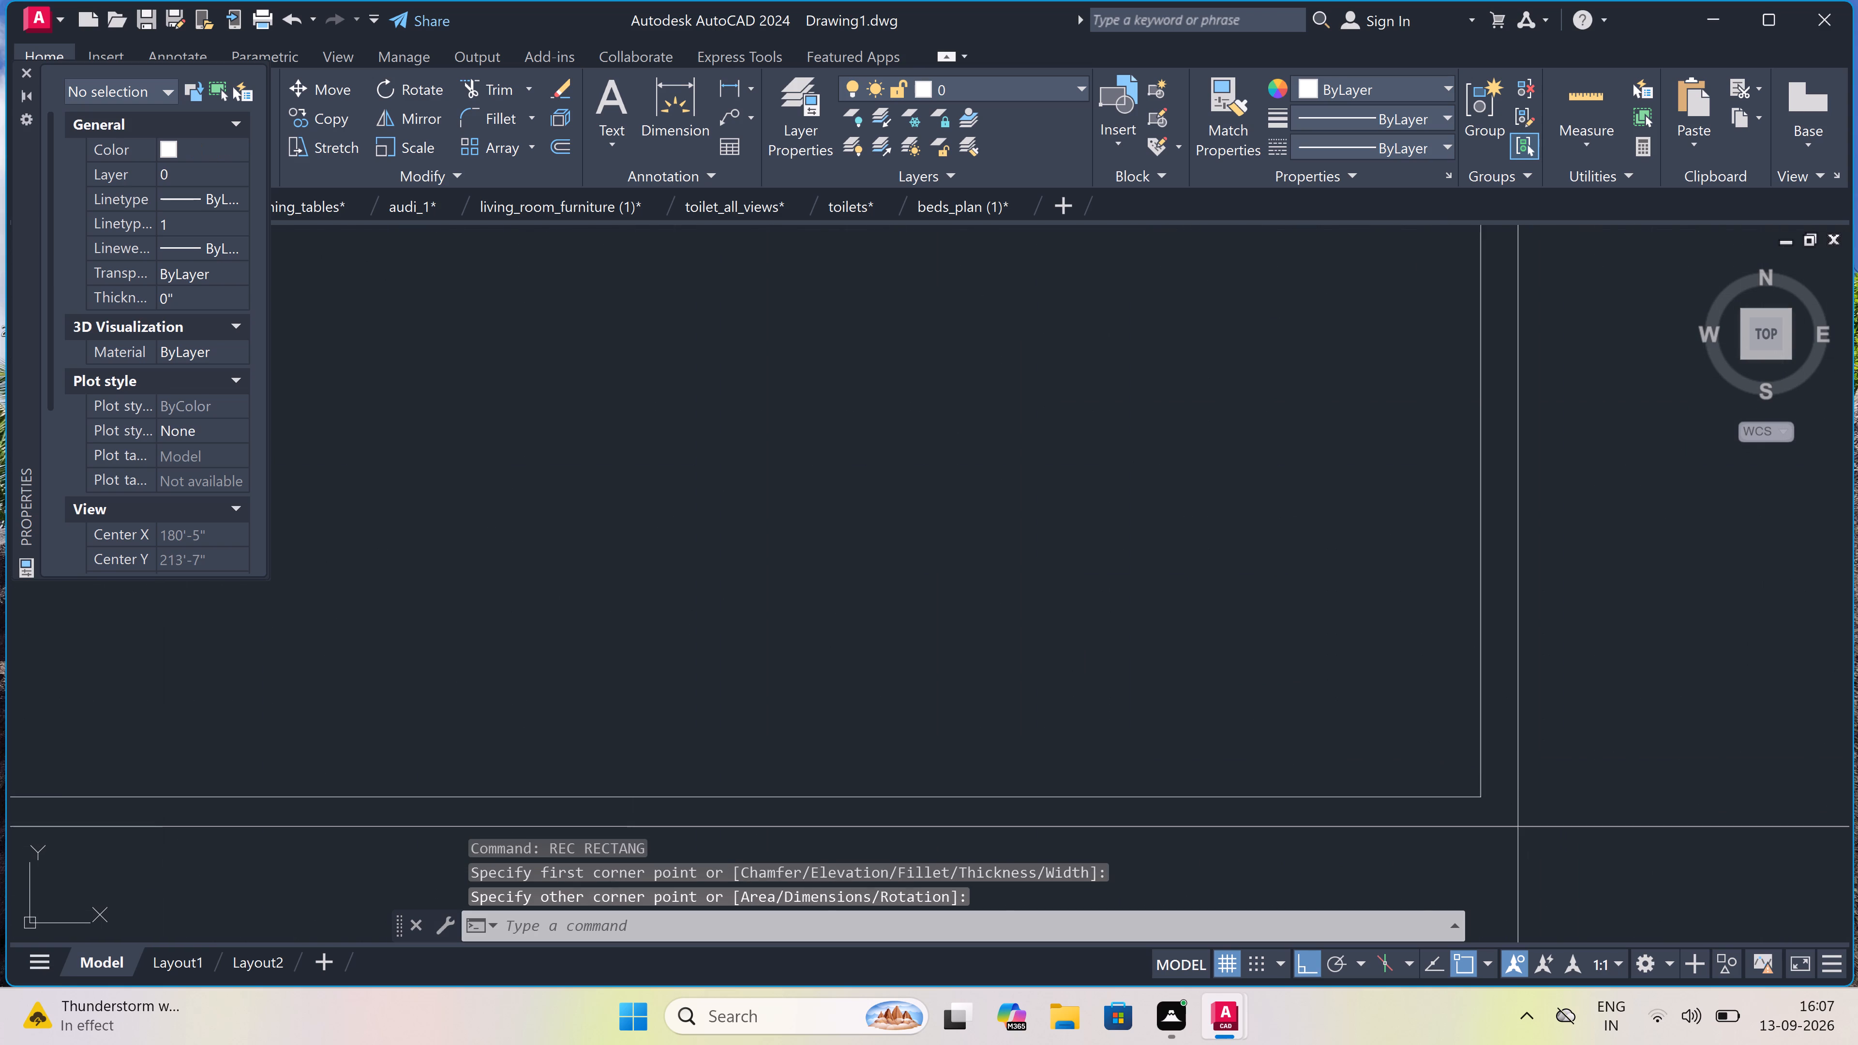
scroll(1415, 777, "down", 4)
scroll(1353, 622, "down", 2)
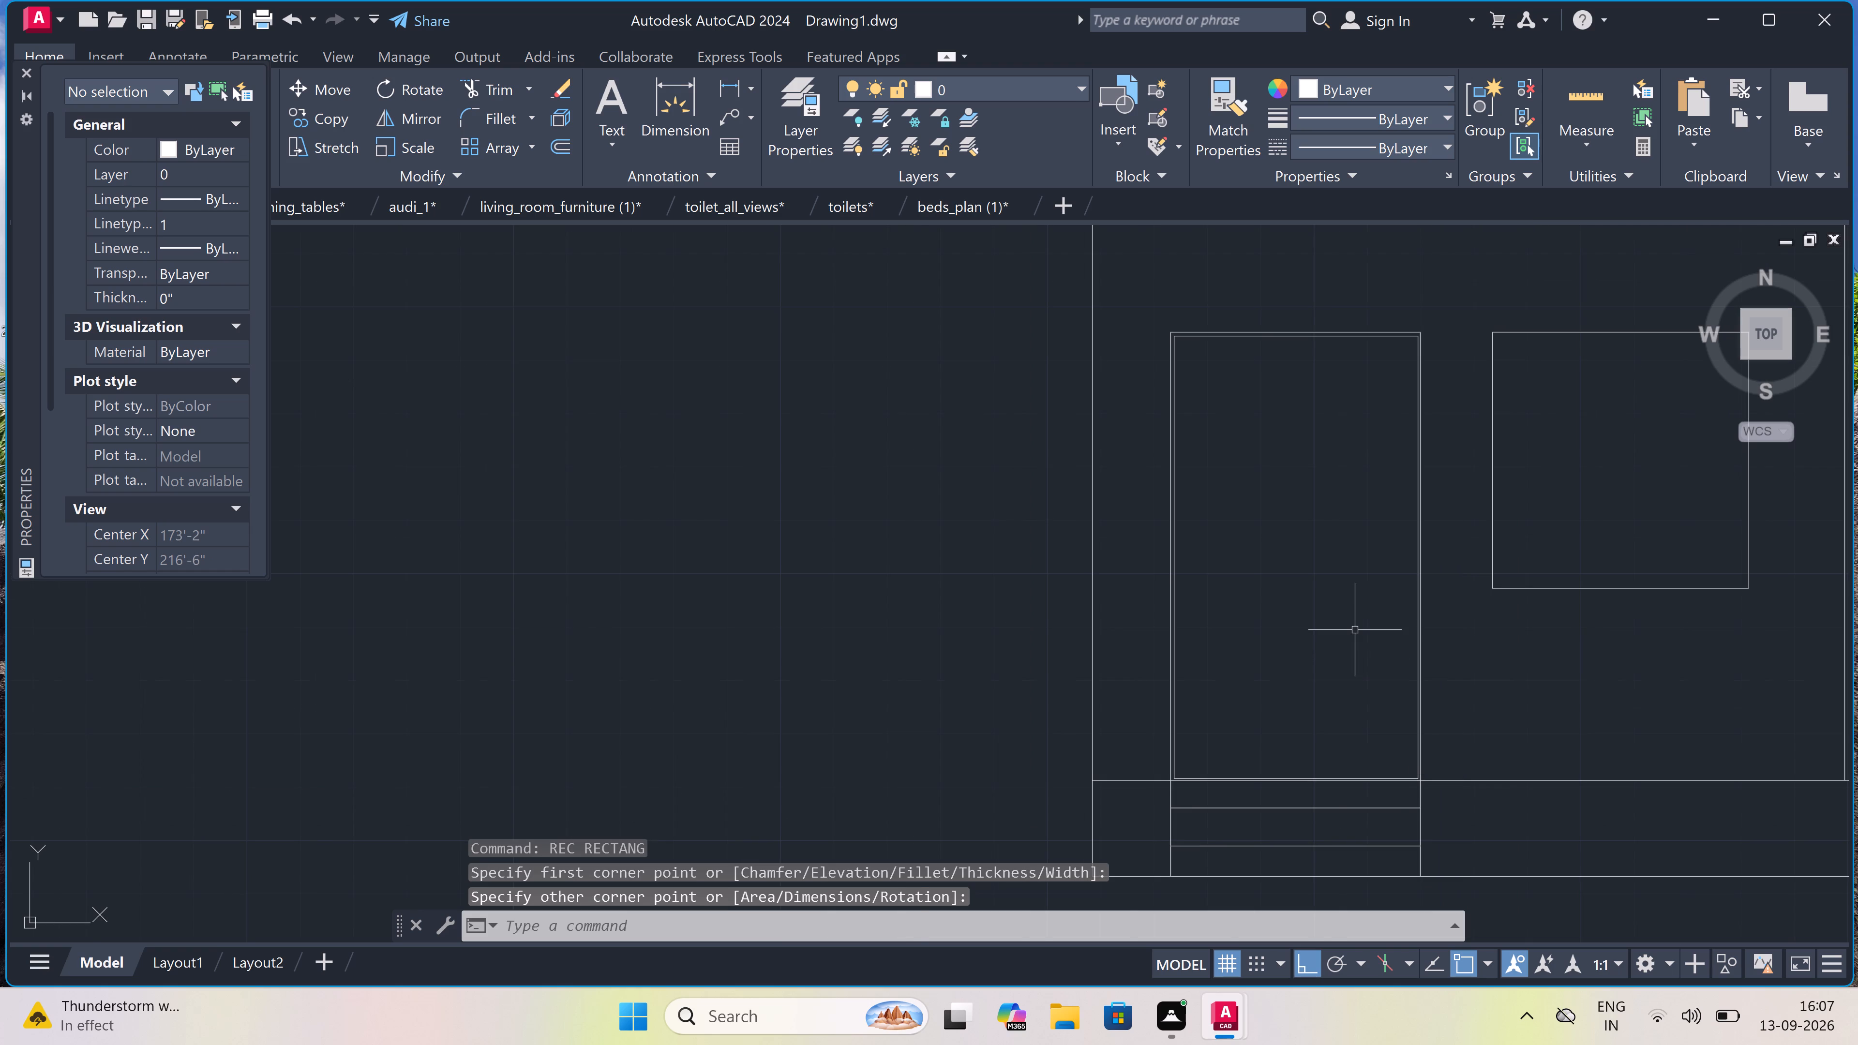
key("l")
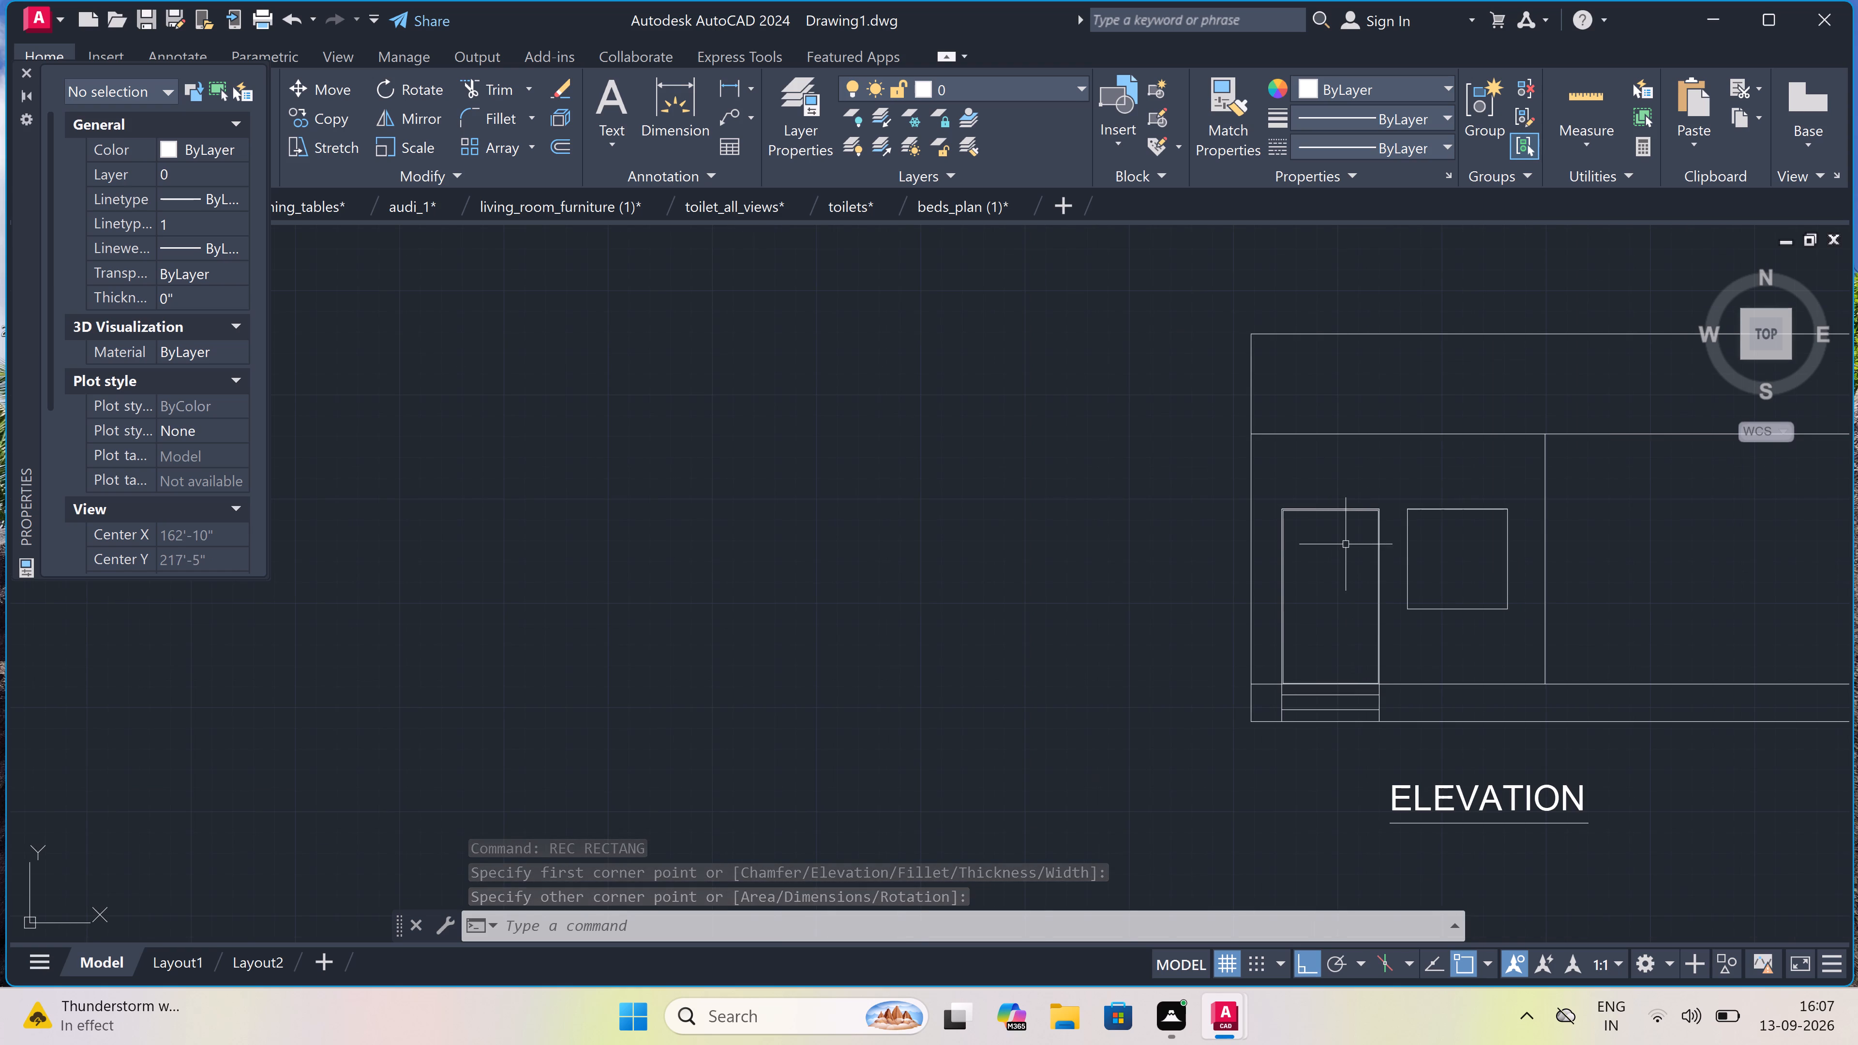
key("space")
scroll(1338, 531, "up", 4)
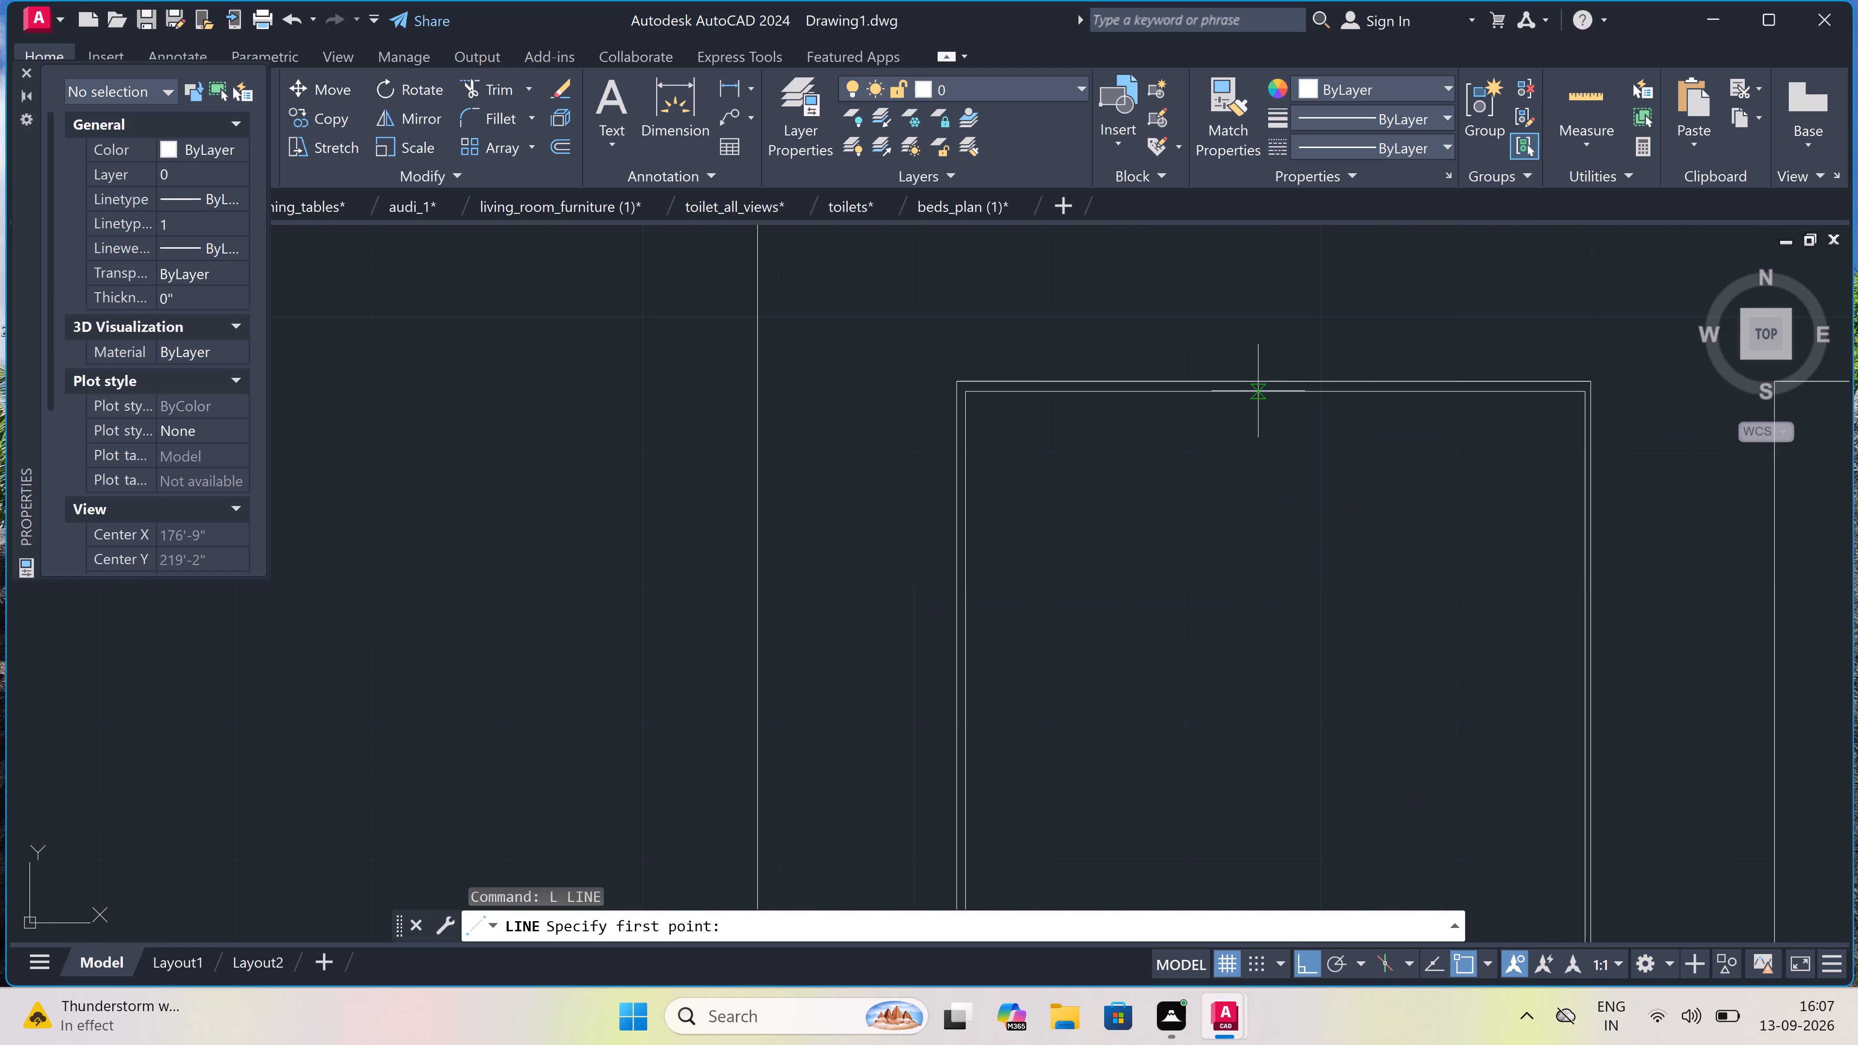
left_click_drag(1270, 395, 1274, 417)
scroll(1292, 456, "down", 5)
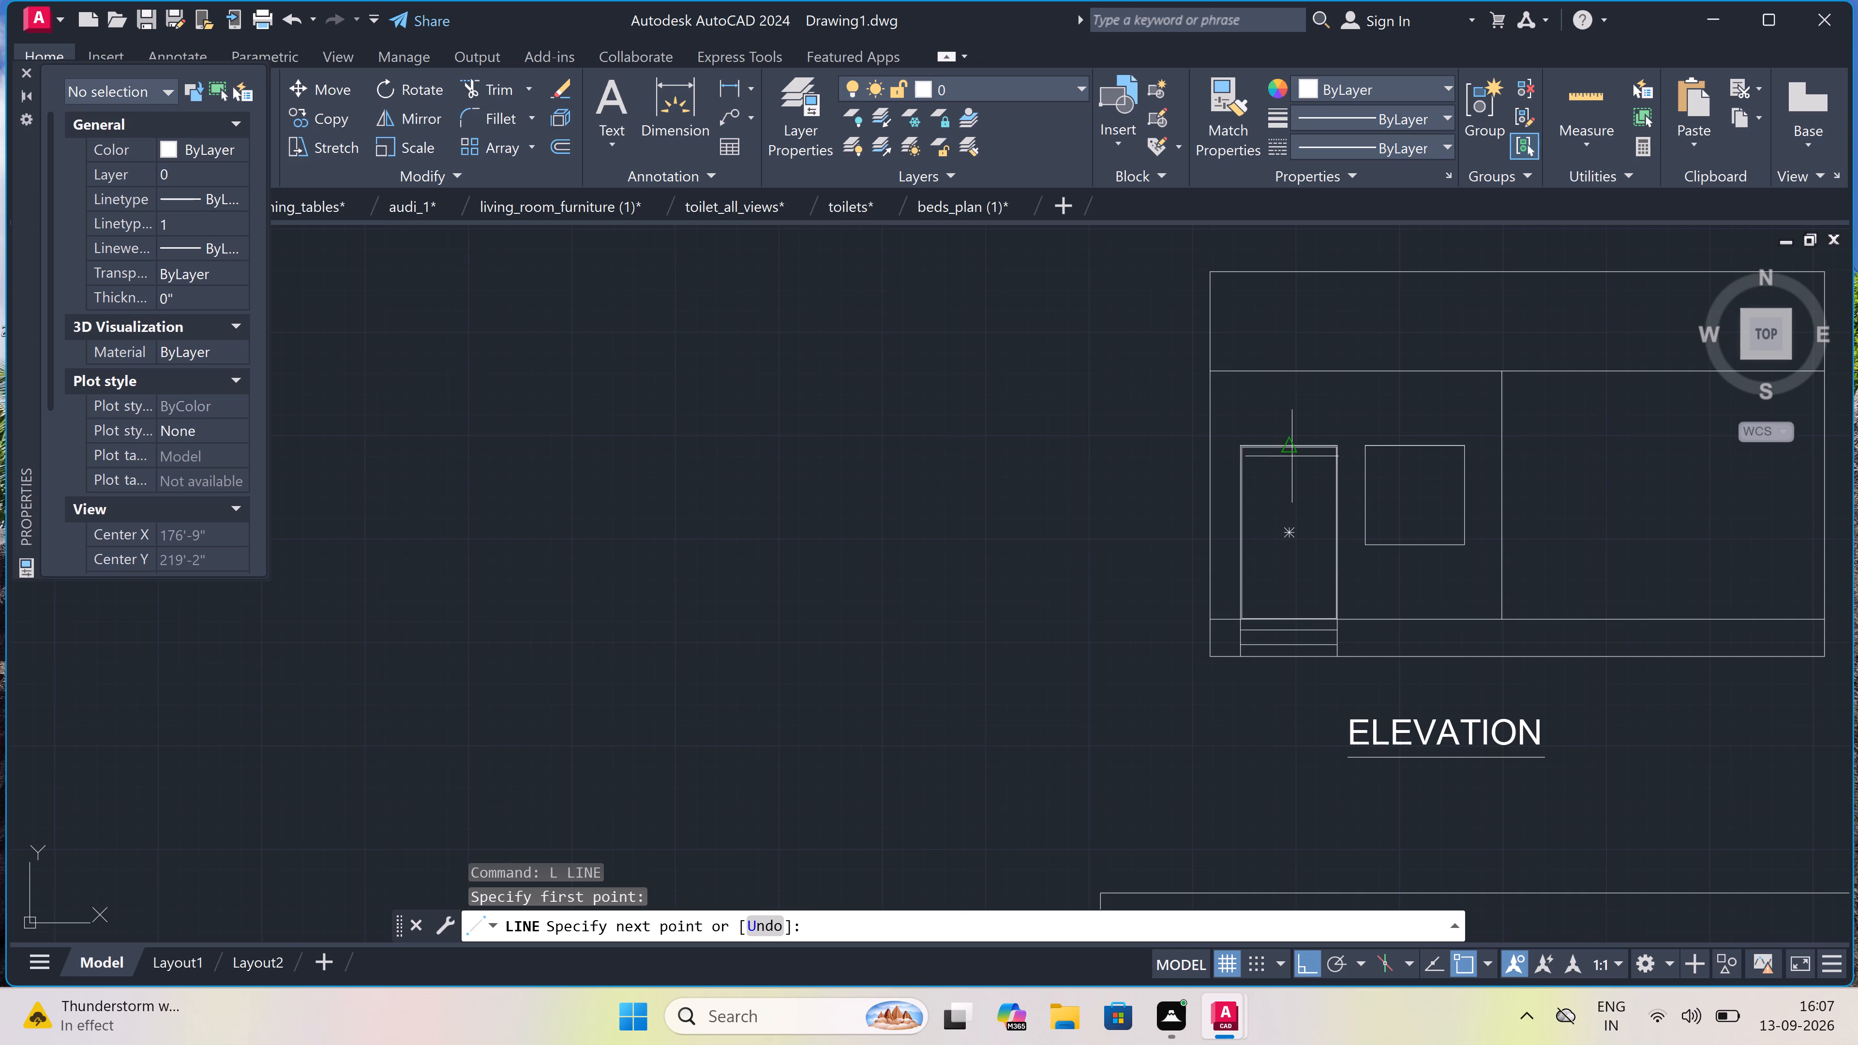
scroll(1300, 597, "up", 4)
scroll(1253, 686, "up", 3)
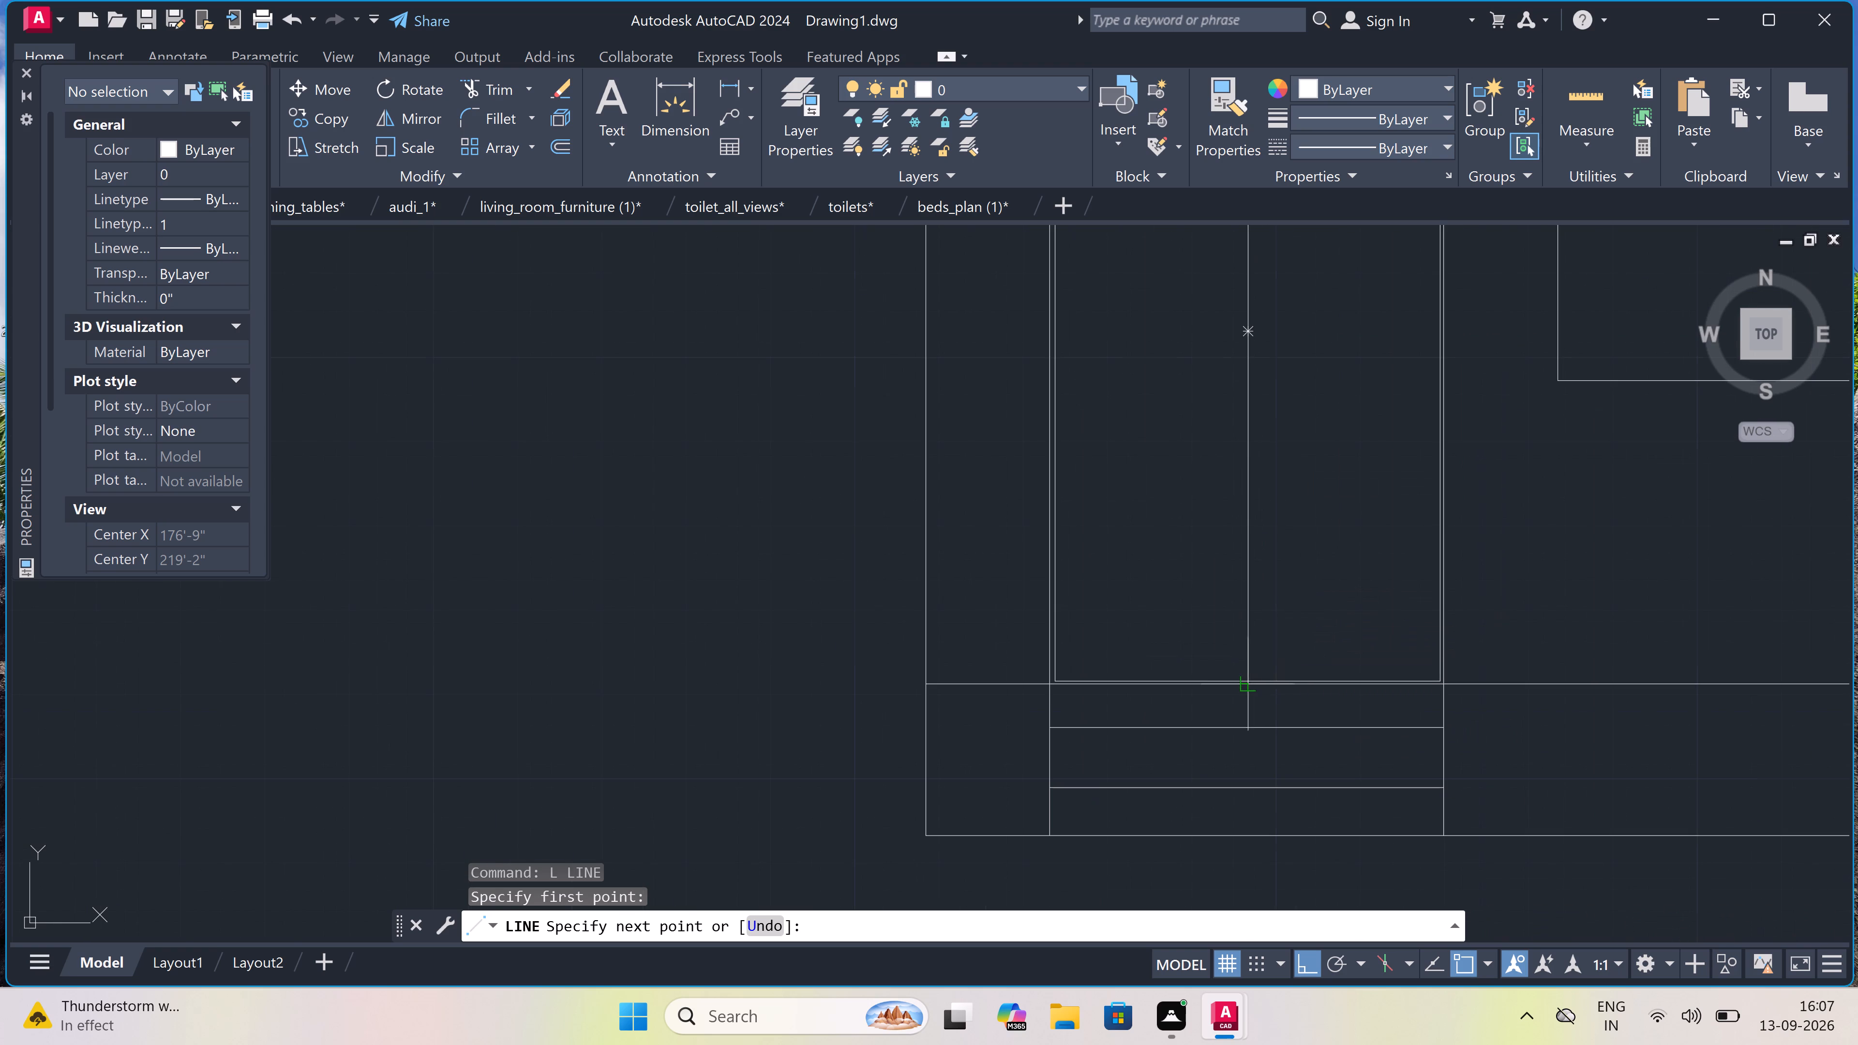
scroll(1224, 670, "up", 3)
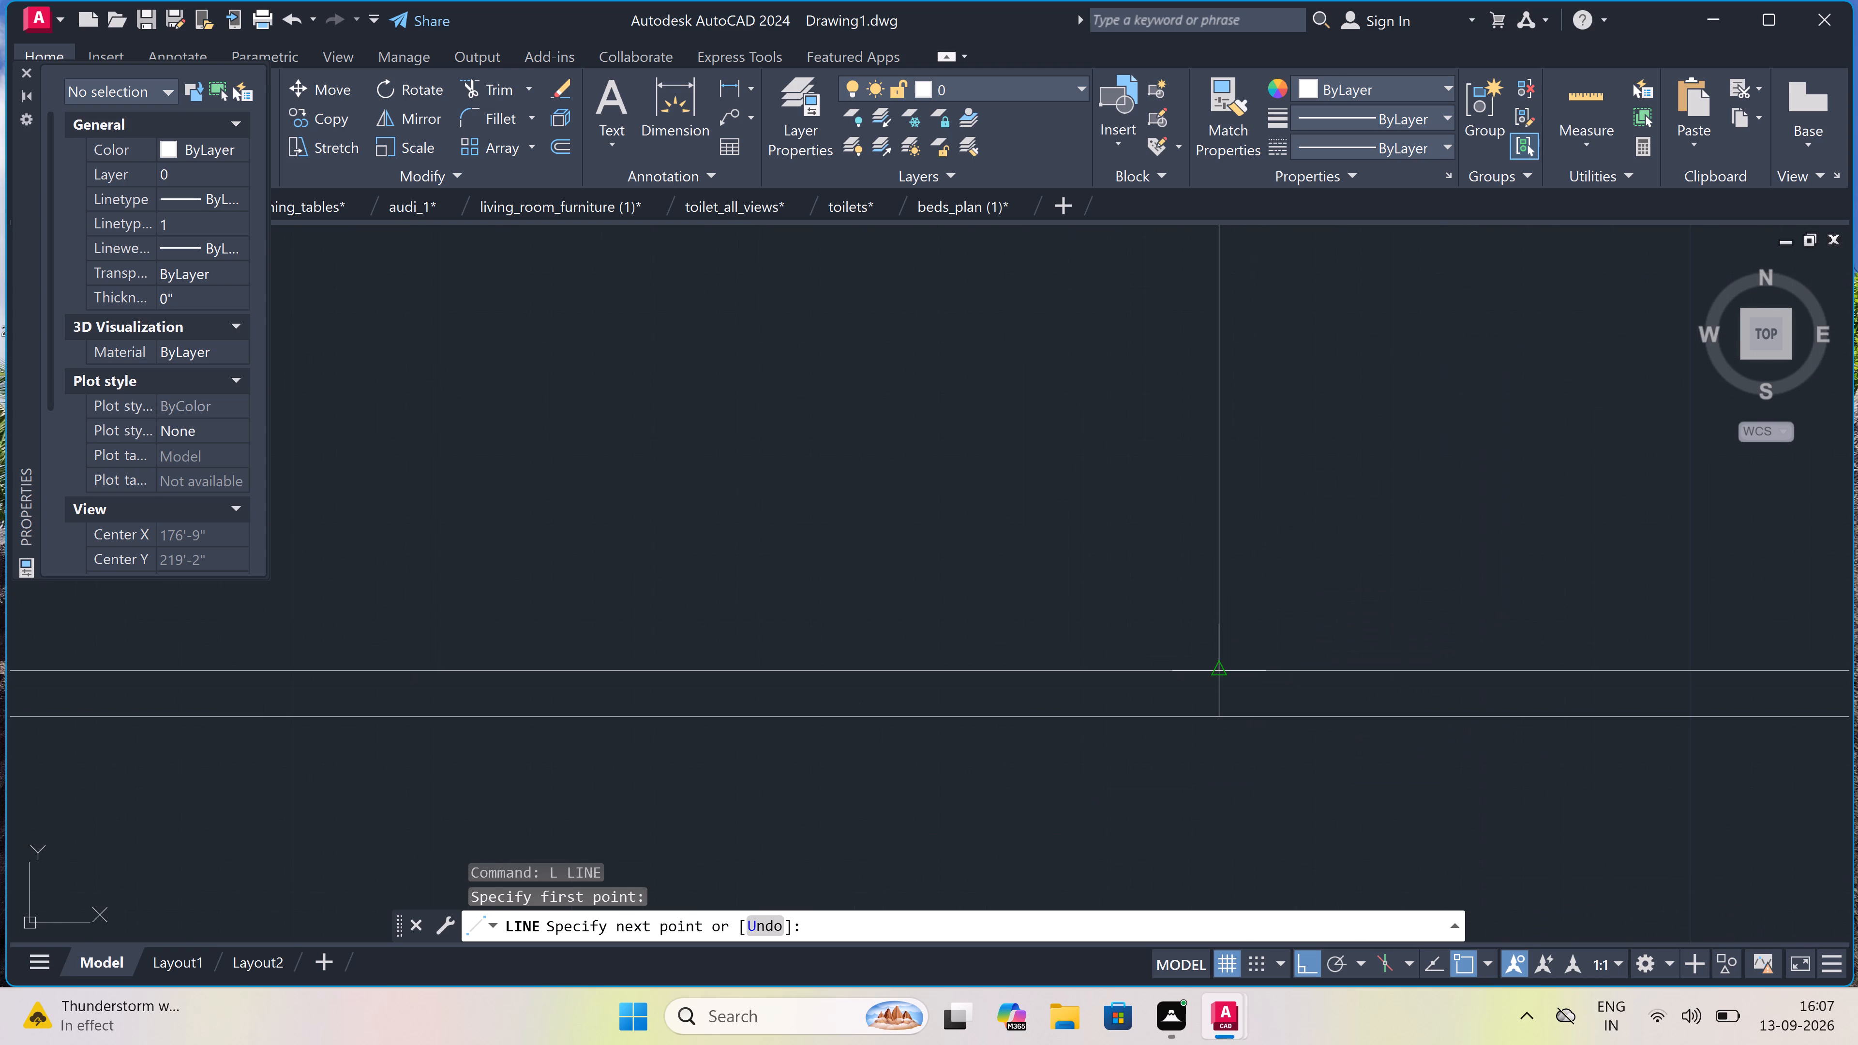
left_click(1224, 670)
Continue the line 1" to the right along the frame's bottom edge and straight up to its top edge.
type("1\"")
key("space")
scroll(1364, 658, "down", 5)
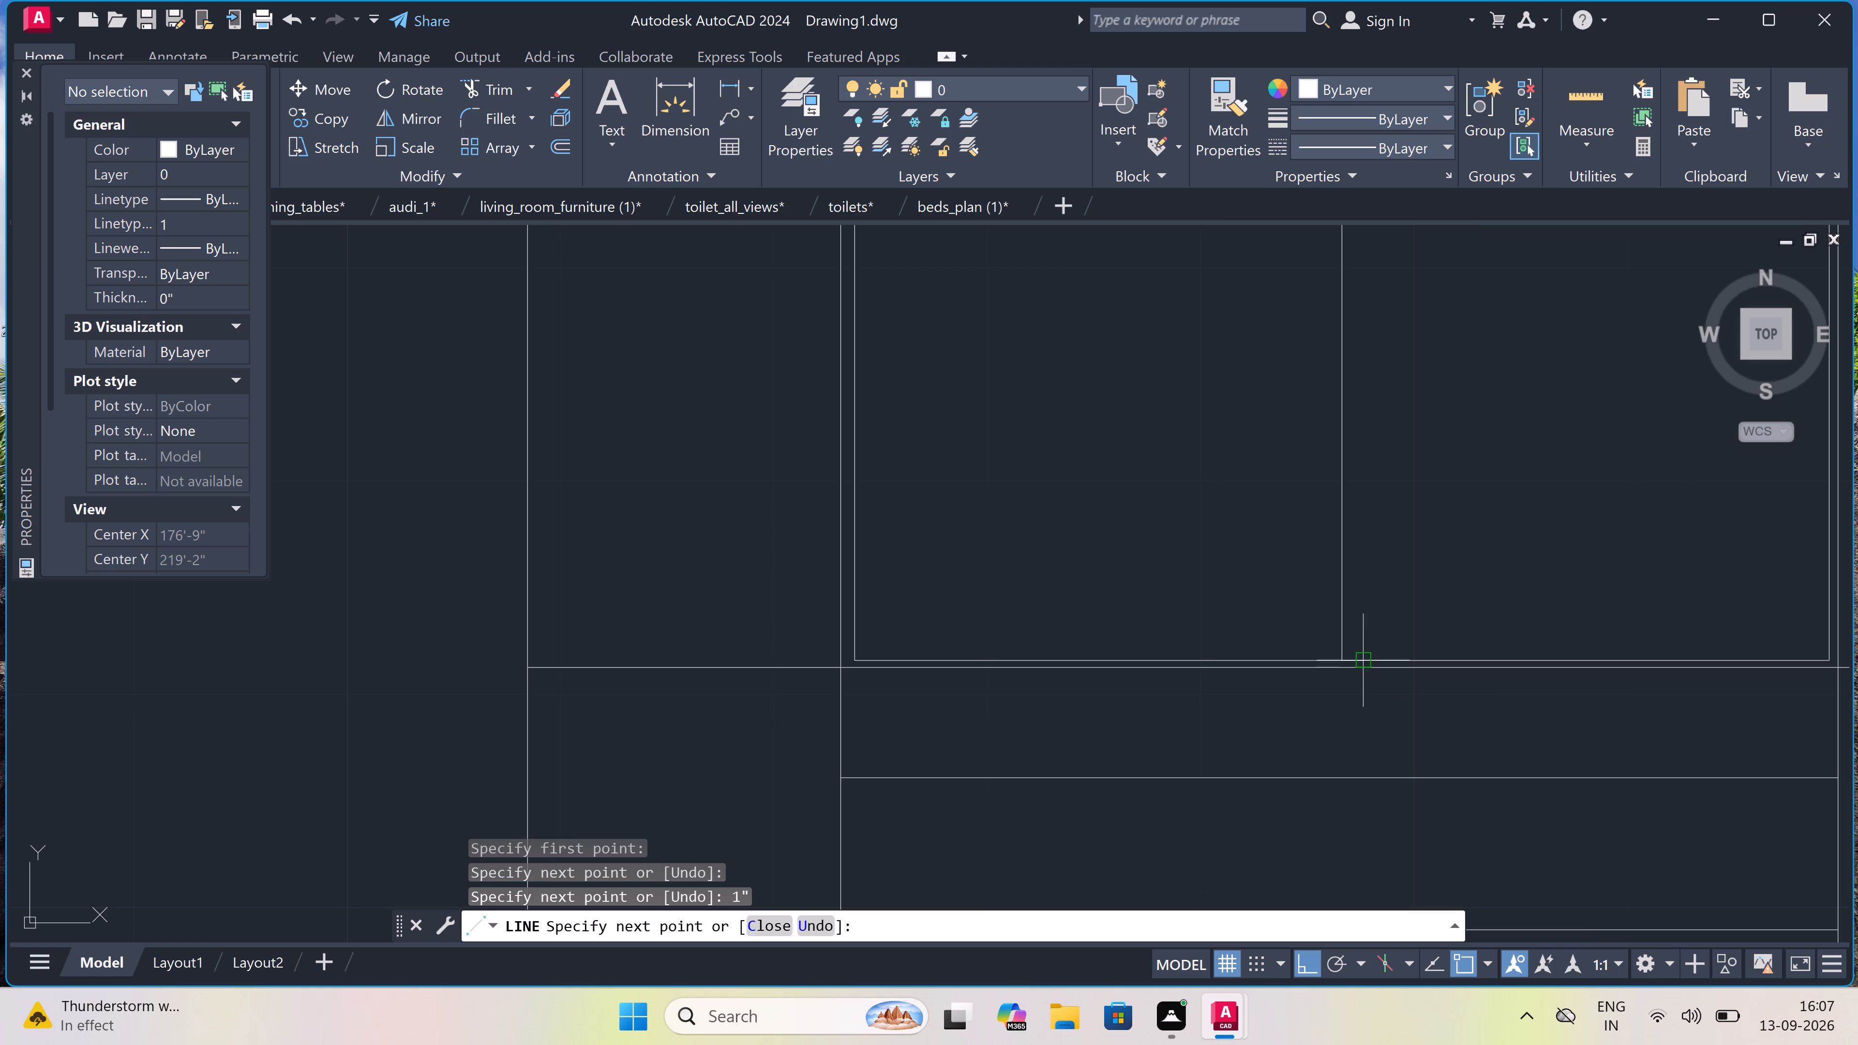
scroll(1362, 577, "down", 3)
scroll(1363, 523, "down", 3)
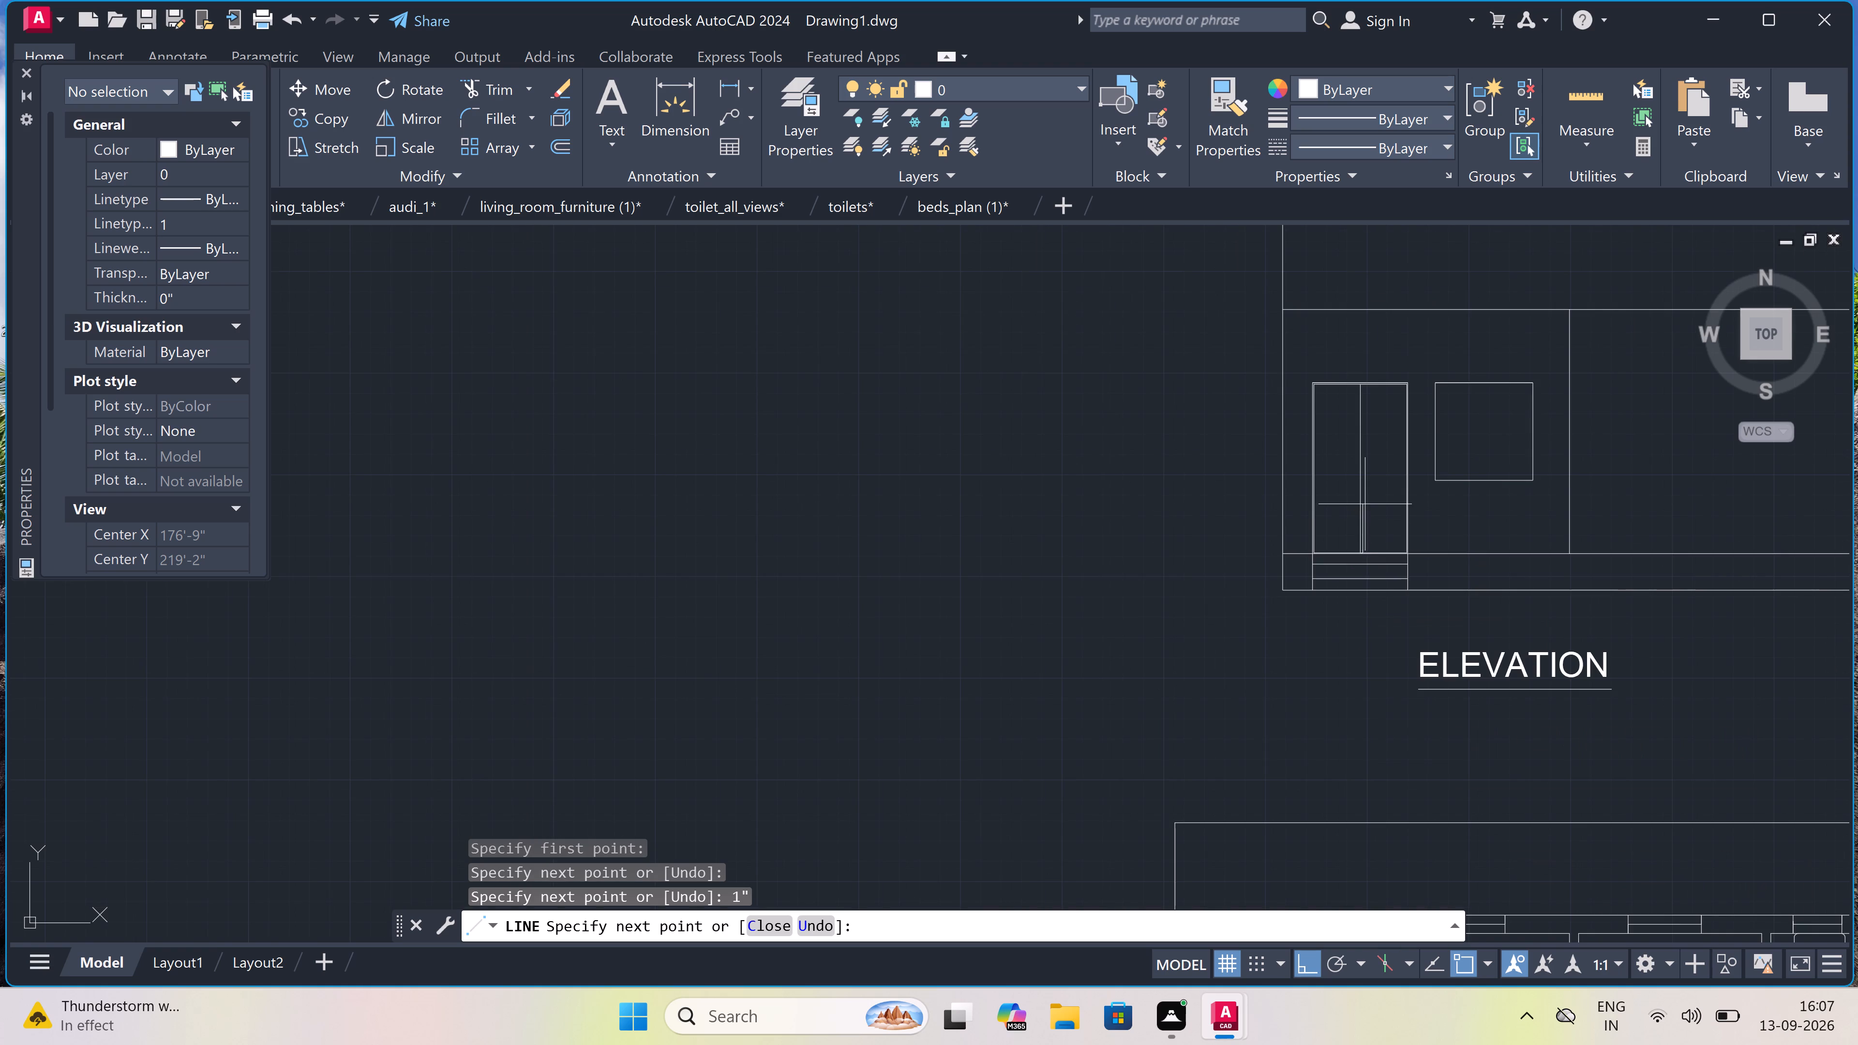
scroll(1365, 395, "up", 5)
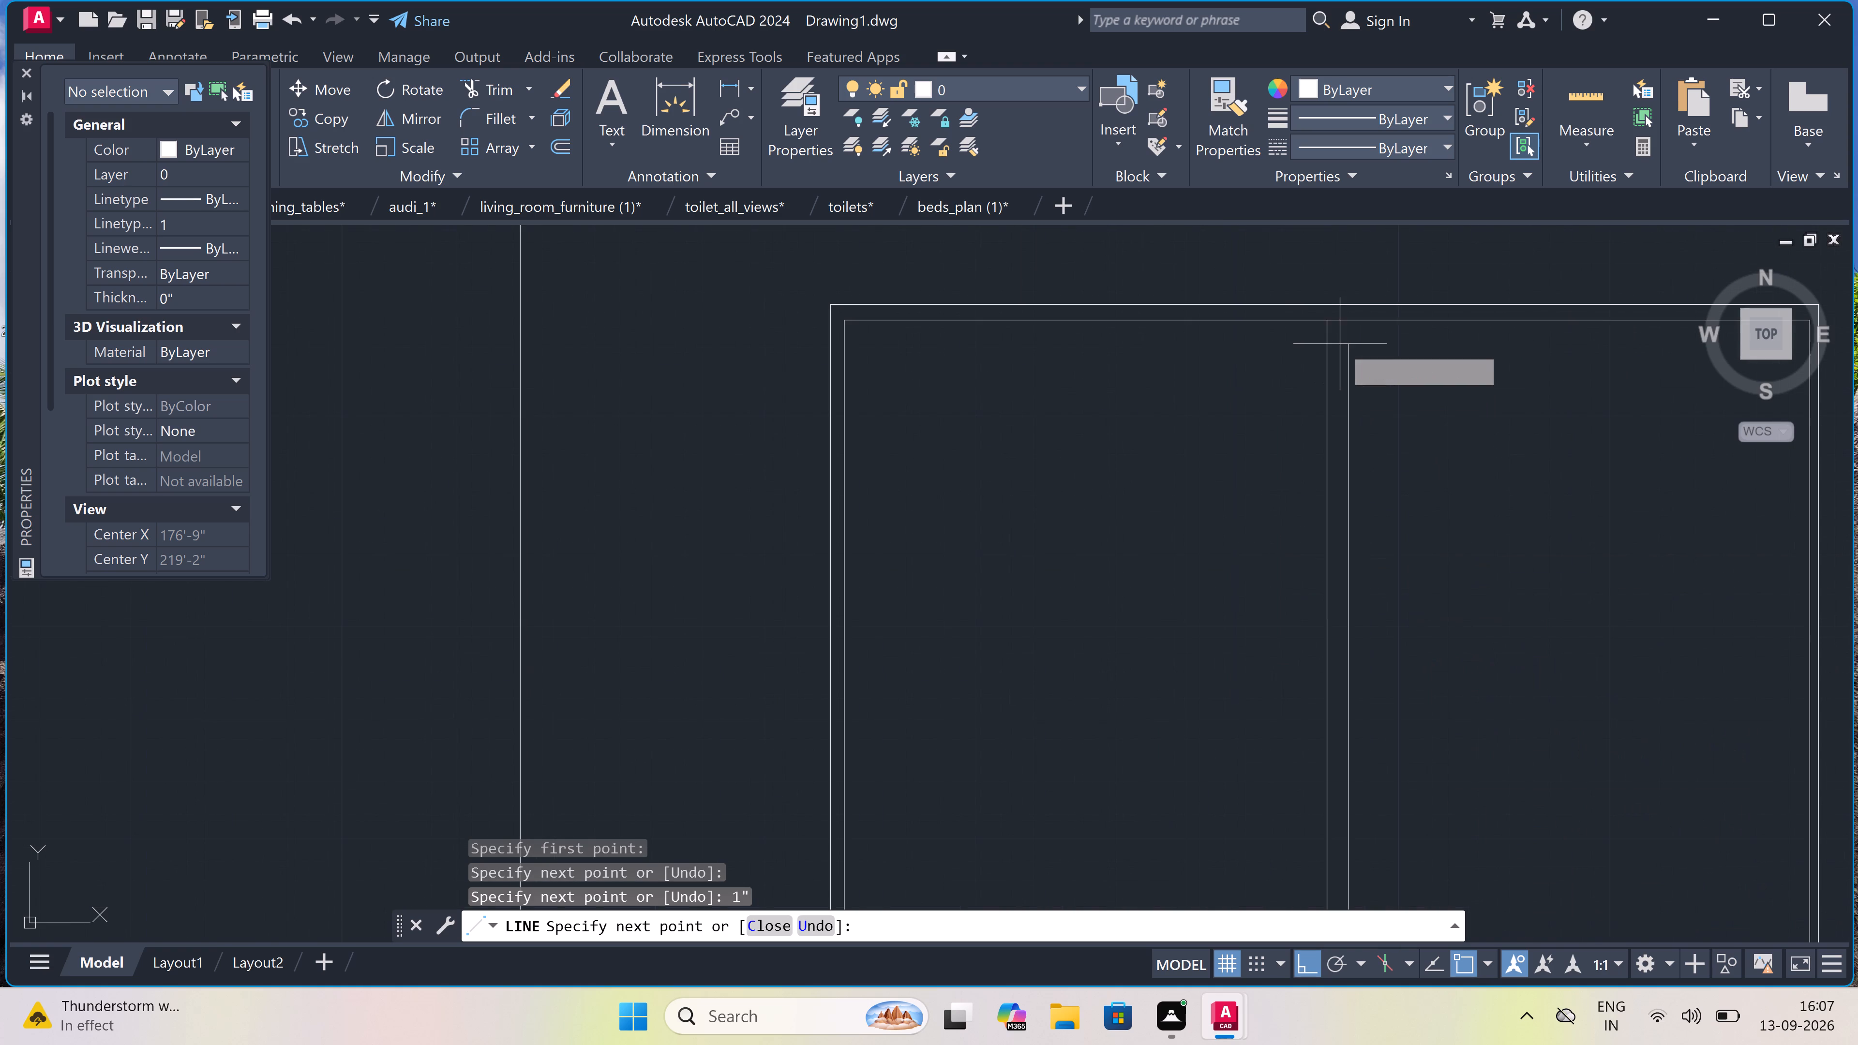
scroll(1337, 311, "up", 3)
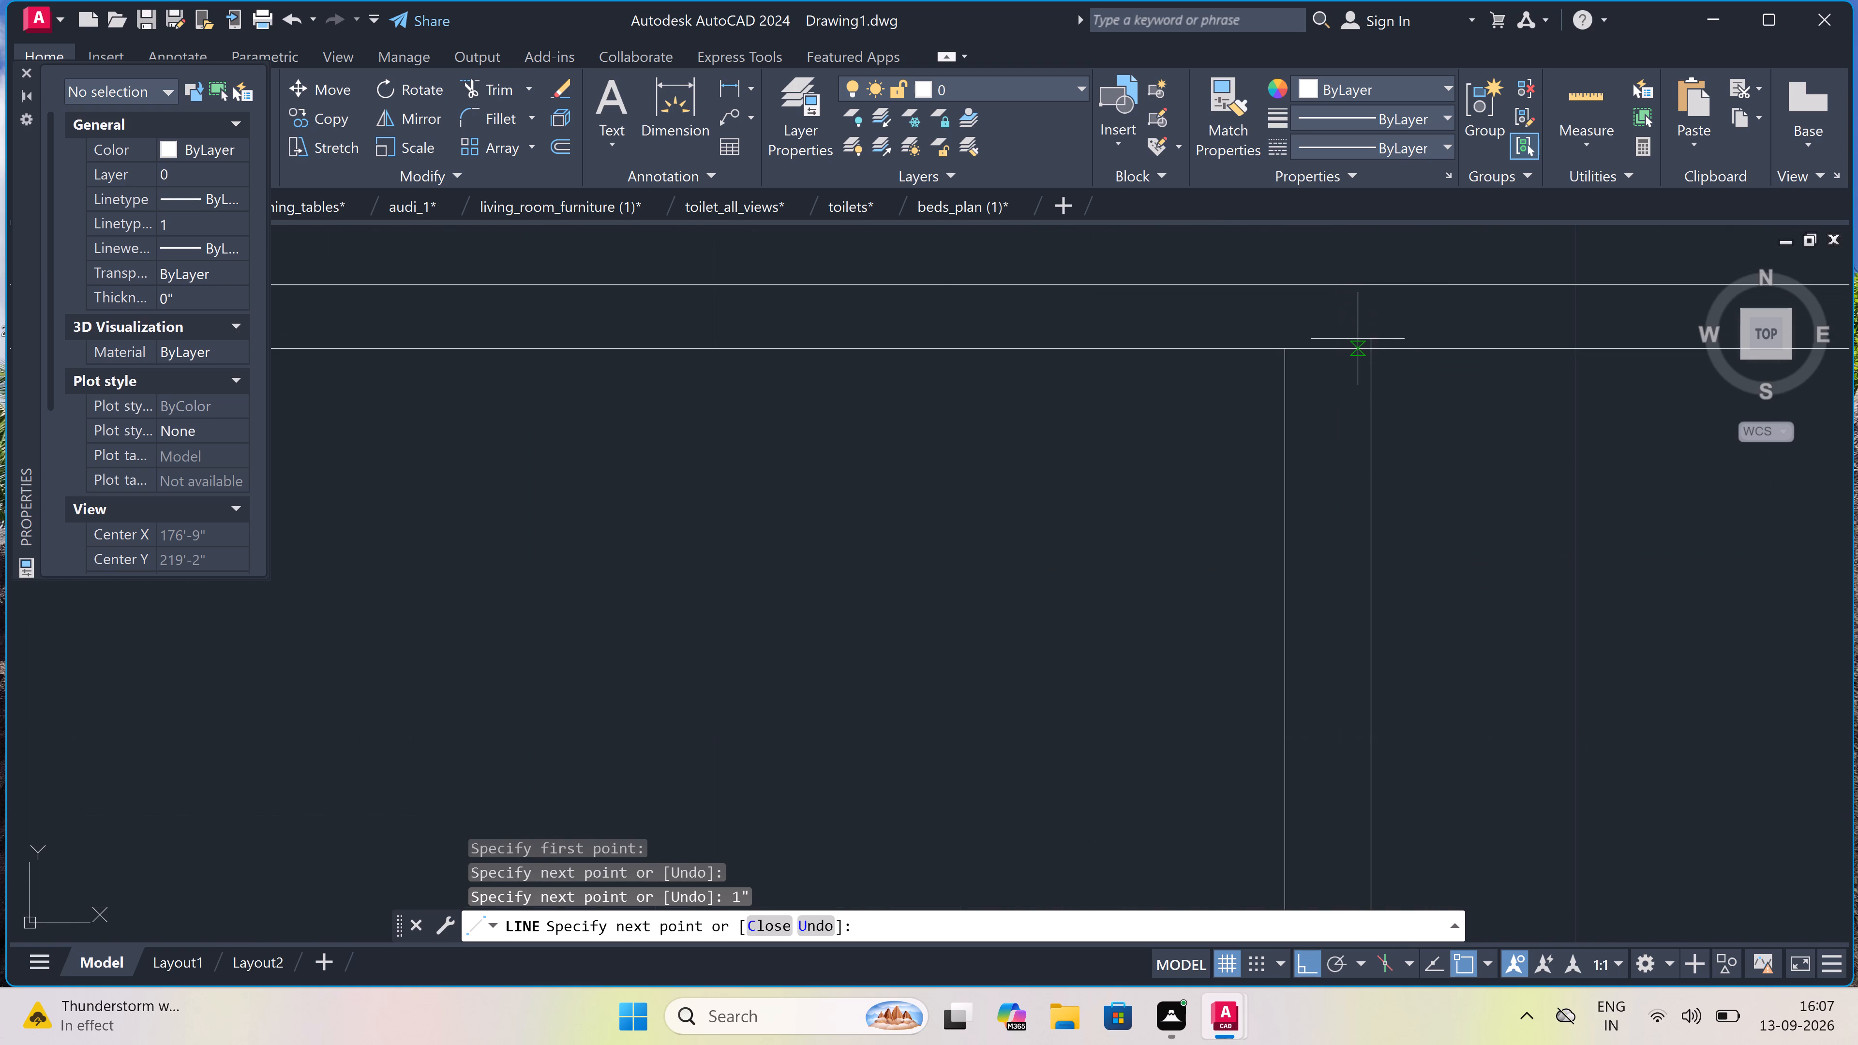
left_click(1373, 348)
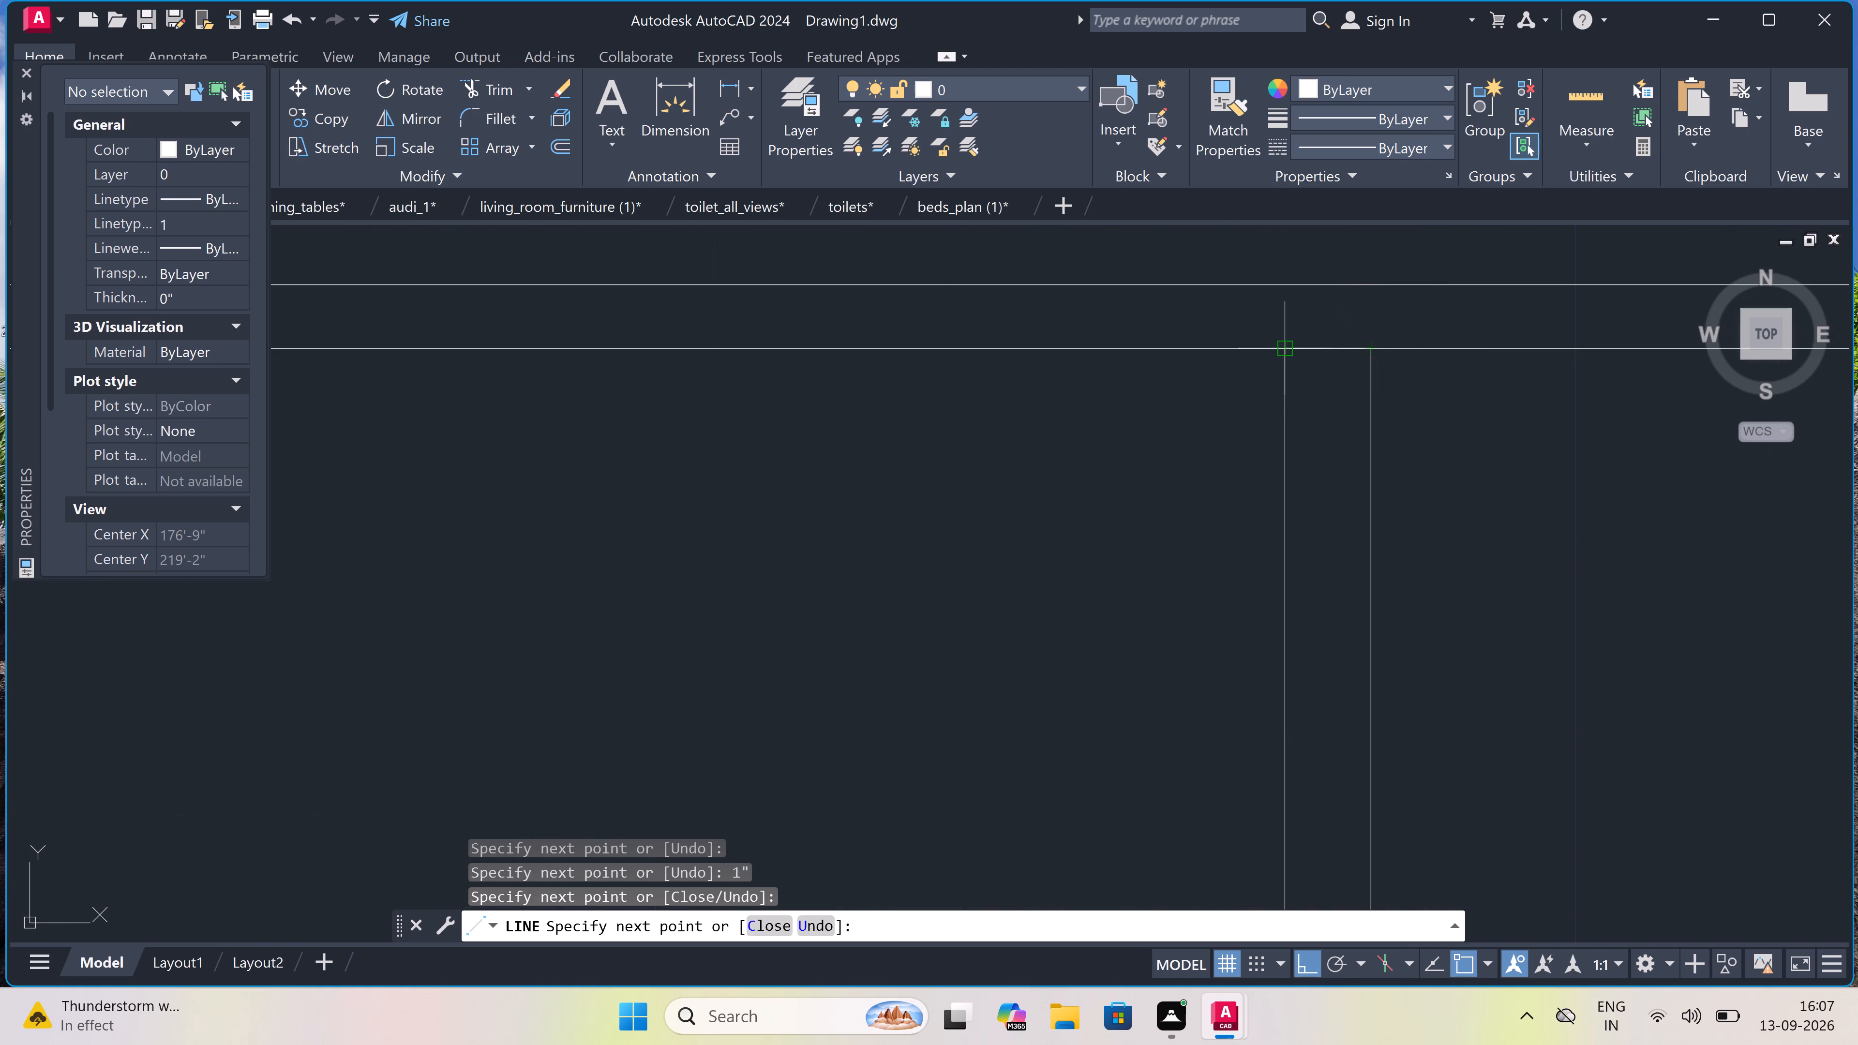
Continue the line back to the centre line's top, 1" to the left, and straight down to the frame's bottom edge.
left_click(1286, 345)
type("1\"")
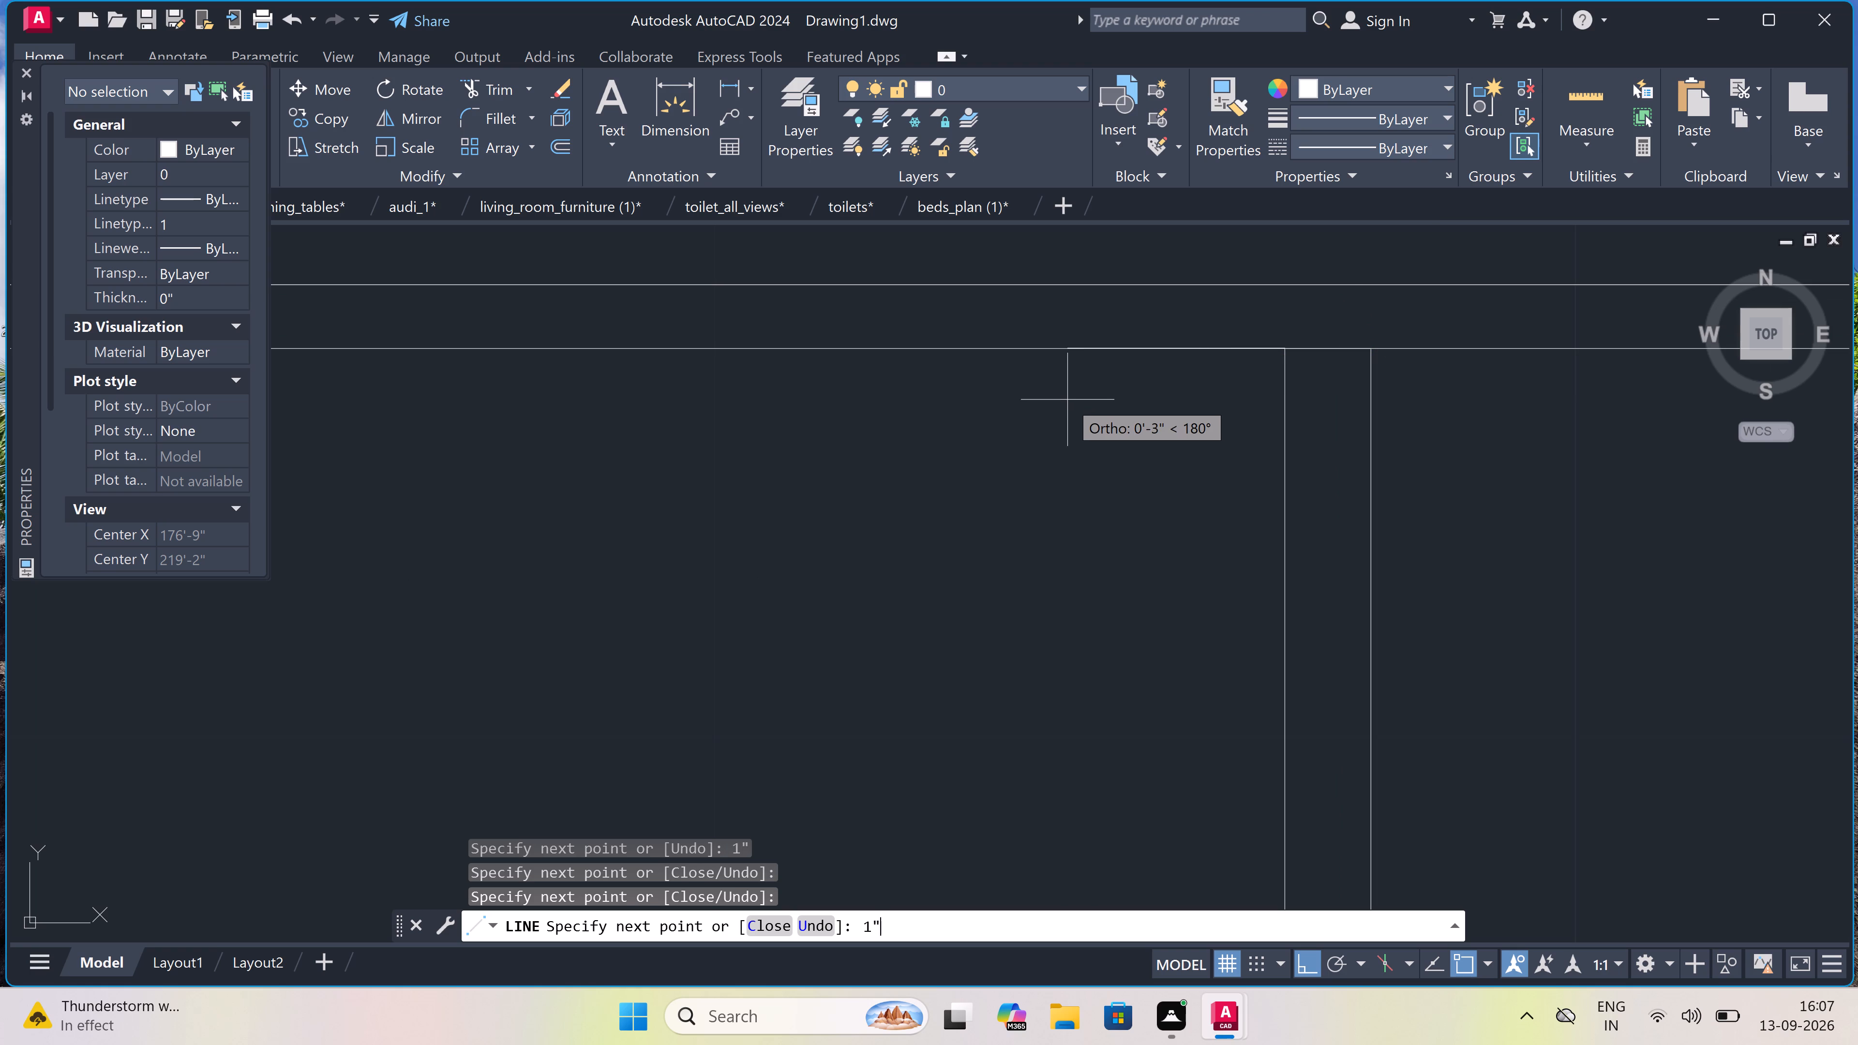
key("space")
scroll(1065, 401, "down", 10)
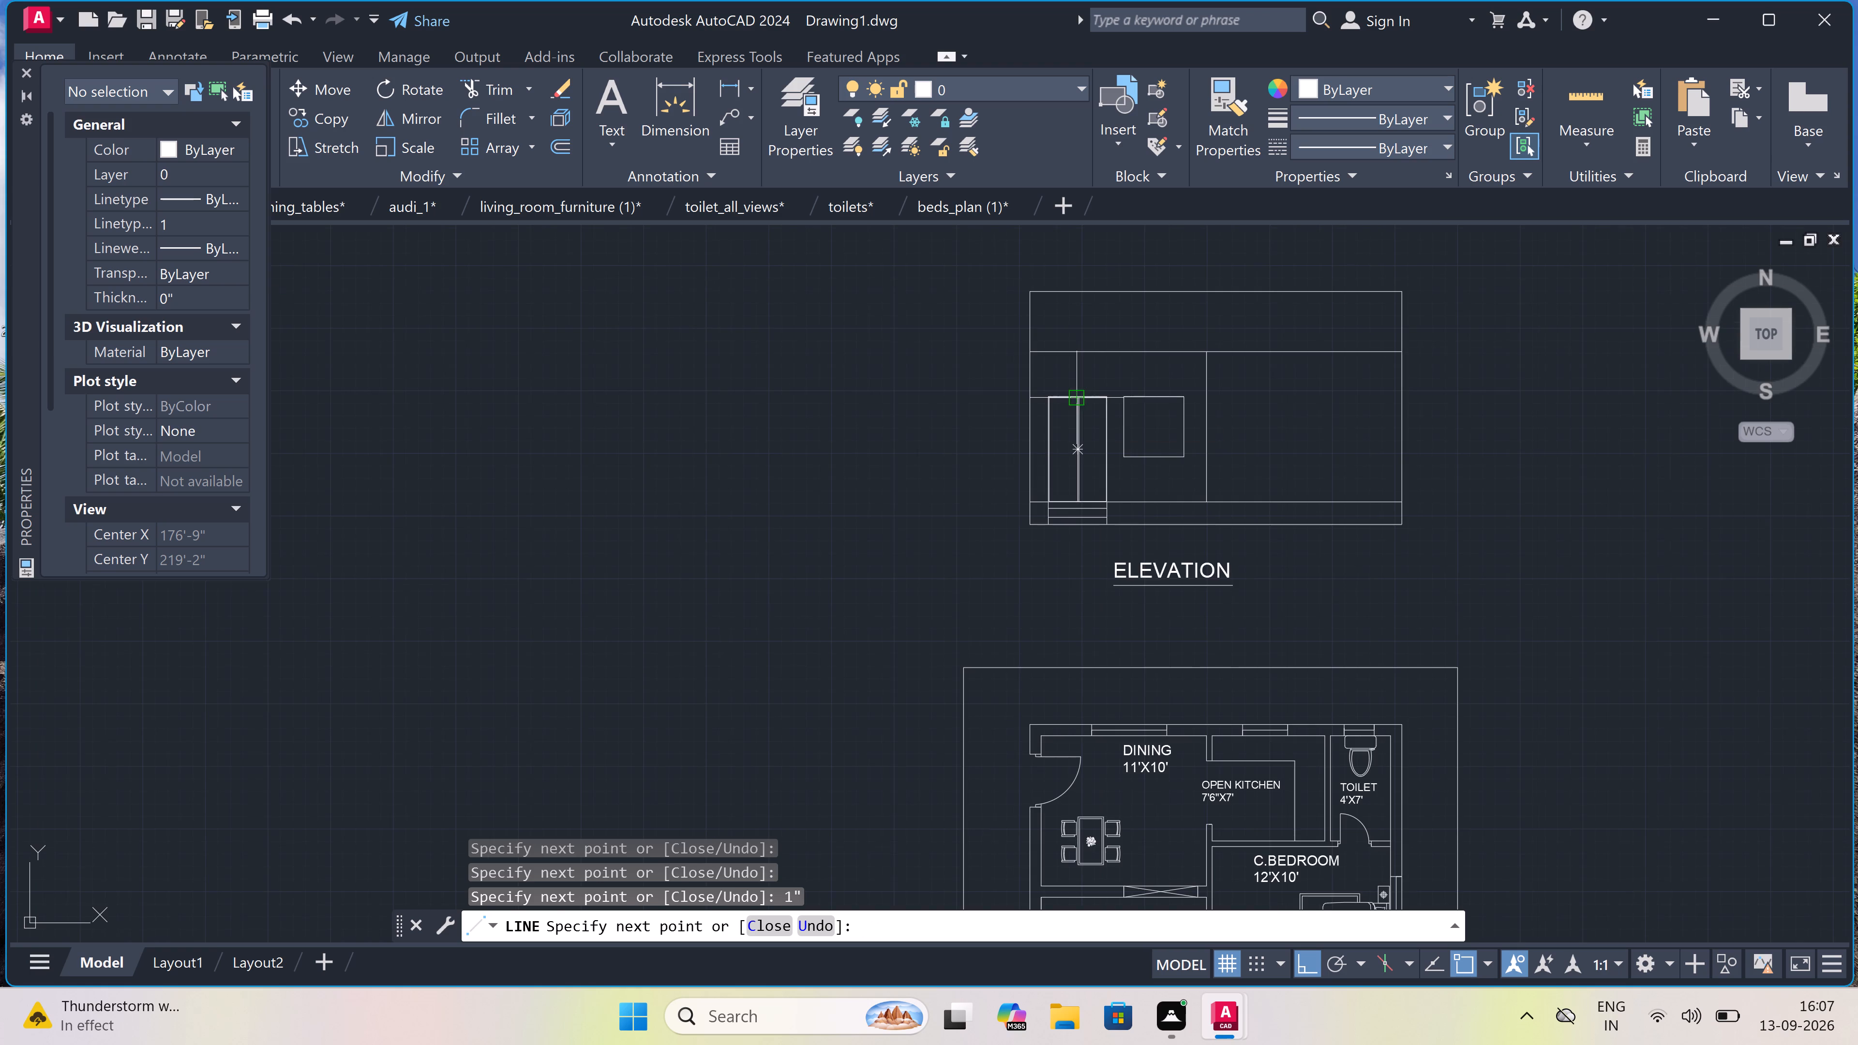
scroll(1081, 508, "up", 3)
scroll(1043, 464, "up", 3)
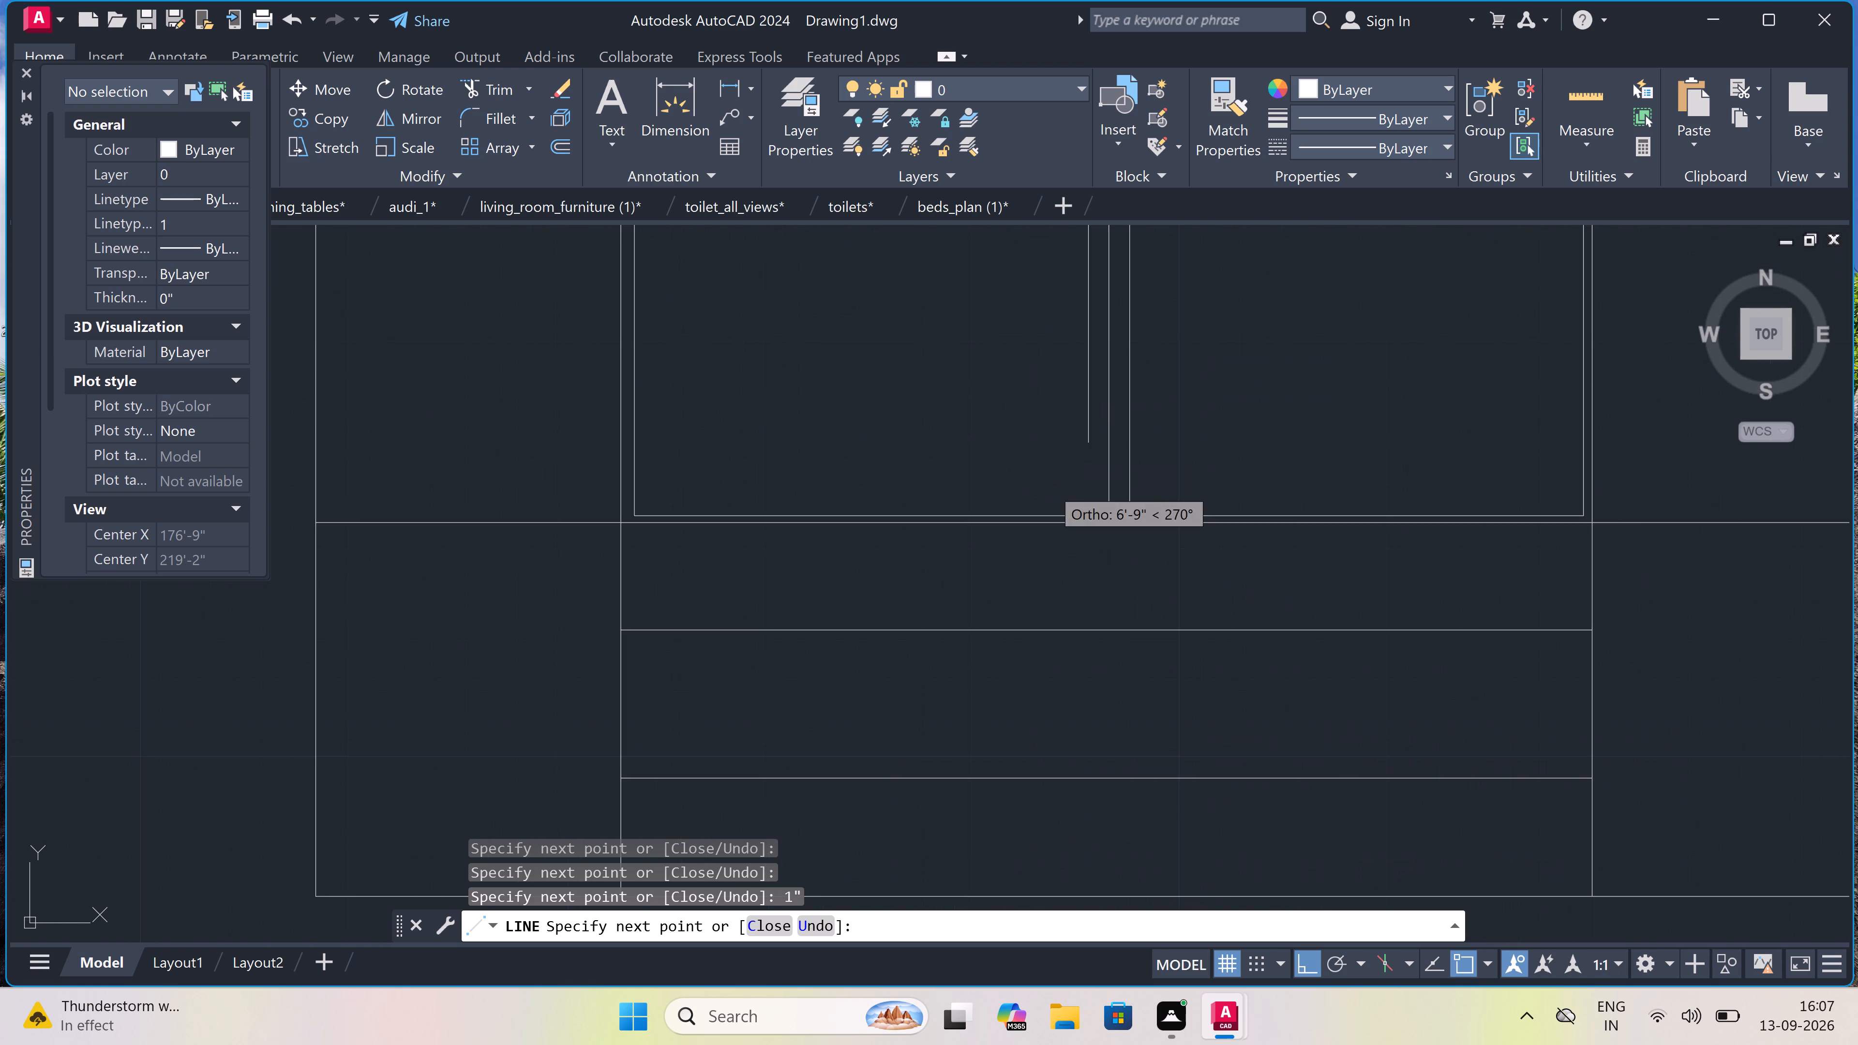
scroll(1063, 514, "up", 3)
scroll(1147, 515, "up", 1)
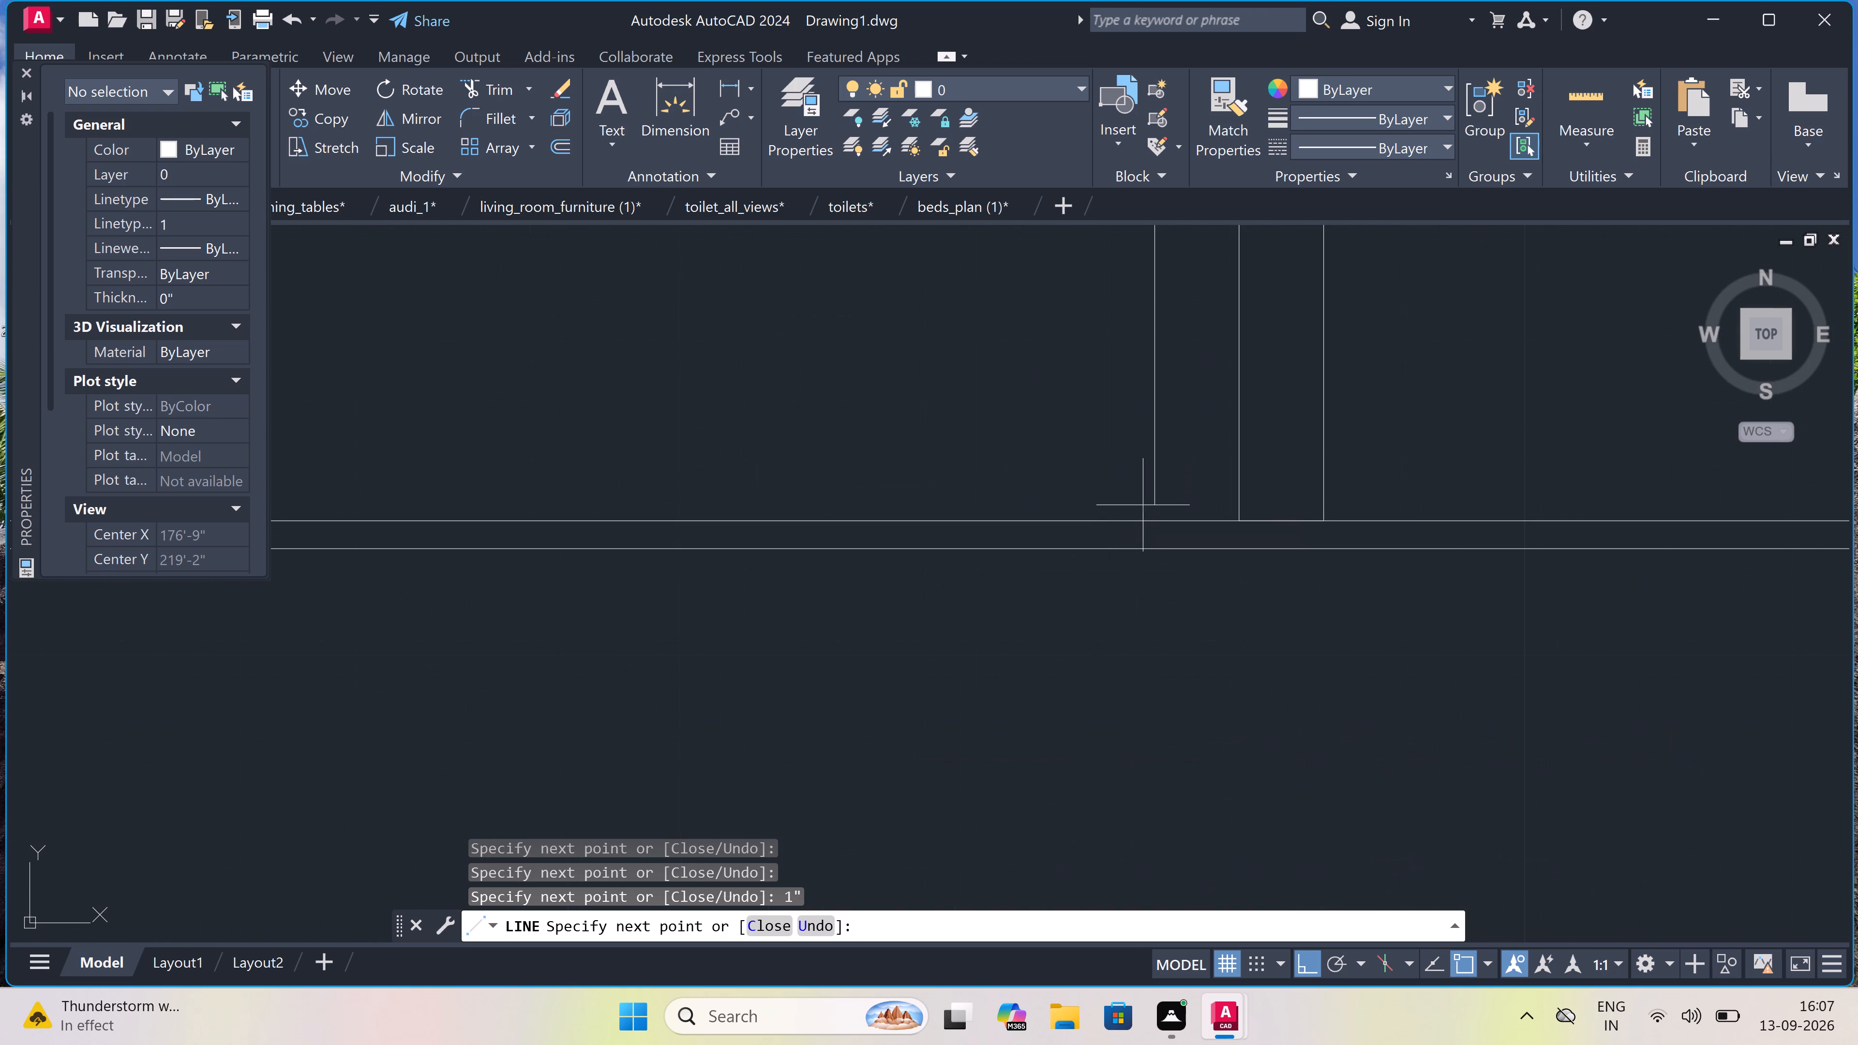
scroll(1144, 510, "up", 2)
left_click(1170, 536)
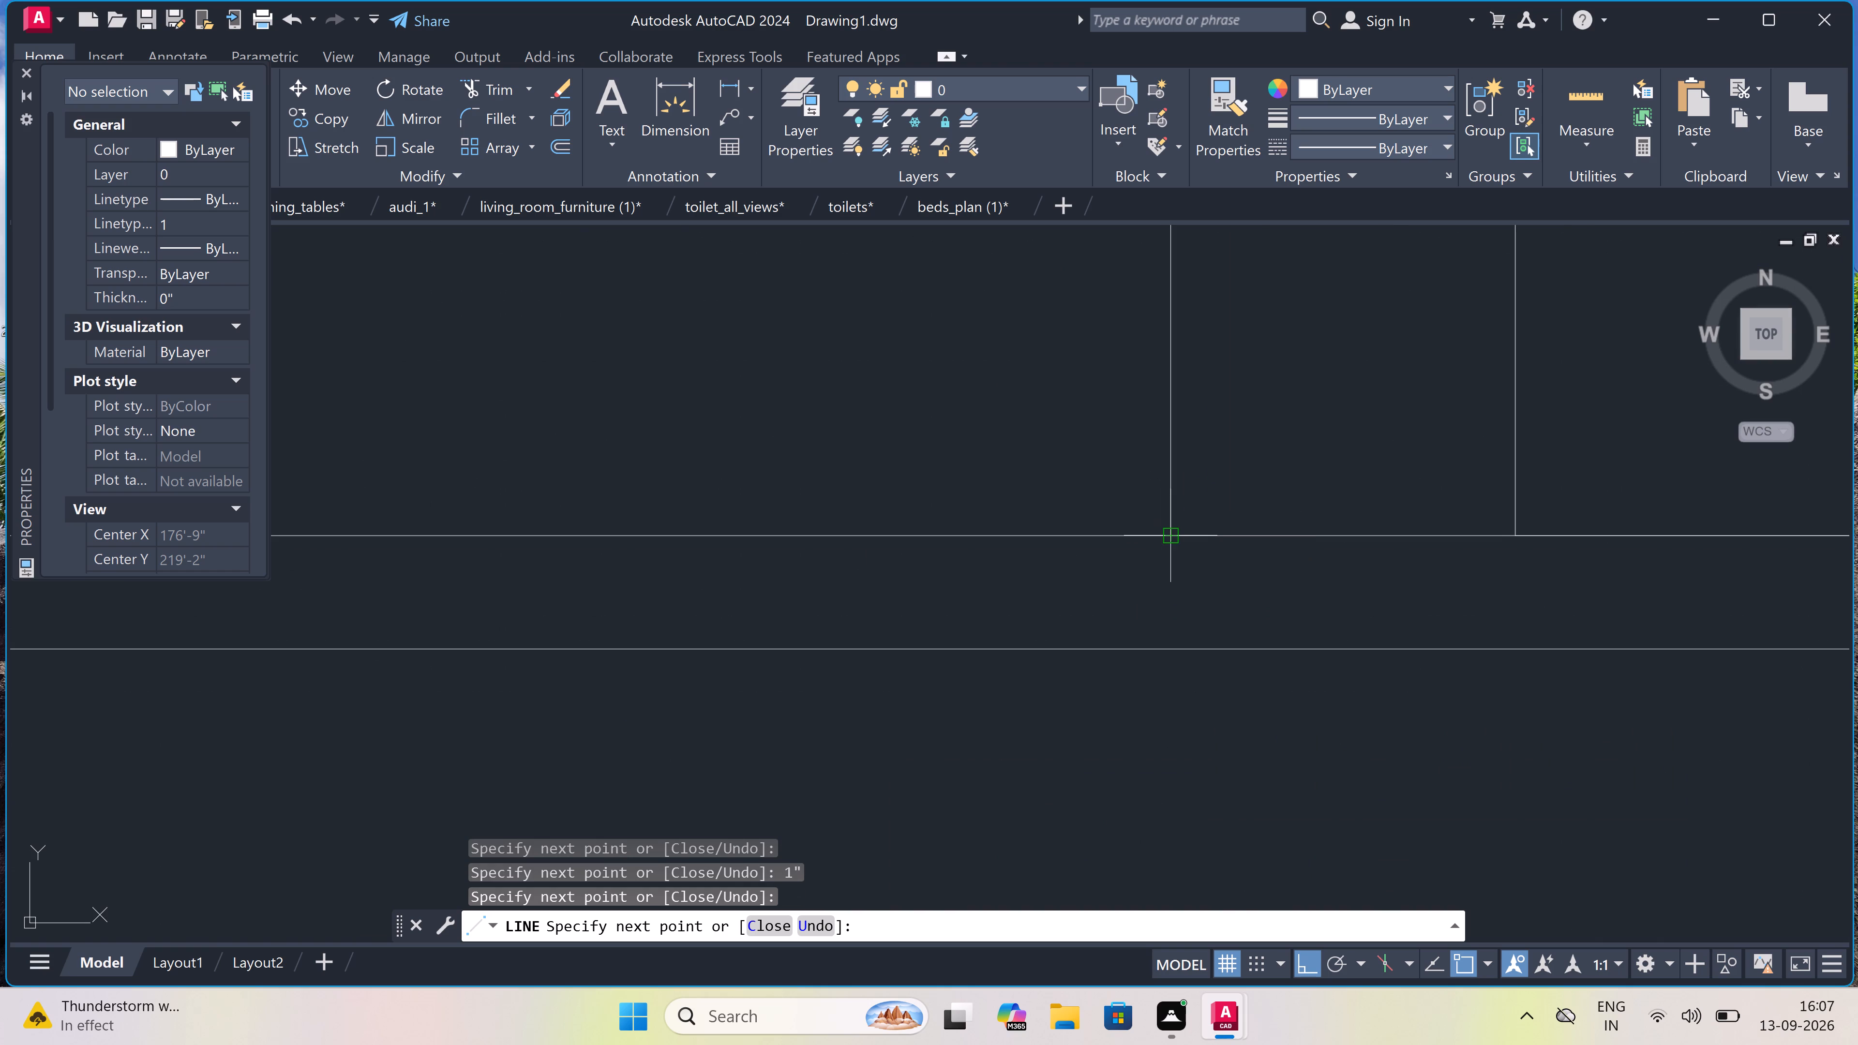
key("Escape")
Draw a small horizontal rectangle on the right door leaf, just beside the central vertical lines, as a handle.
scroll(1069, 534, "down", 8)
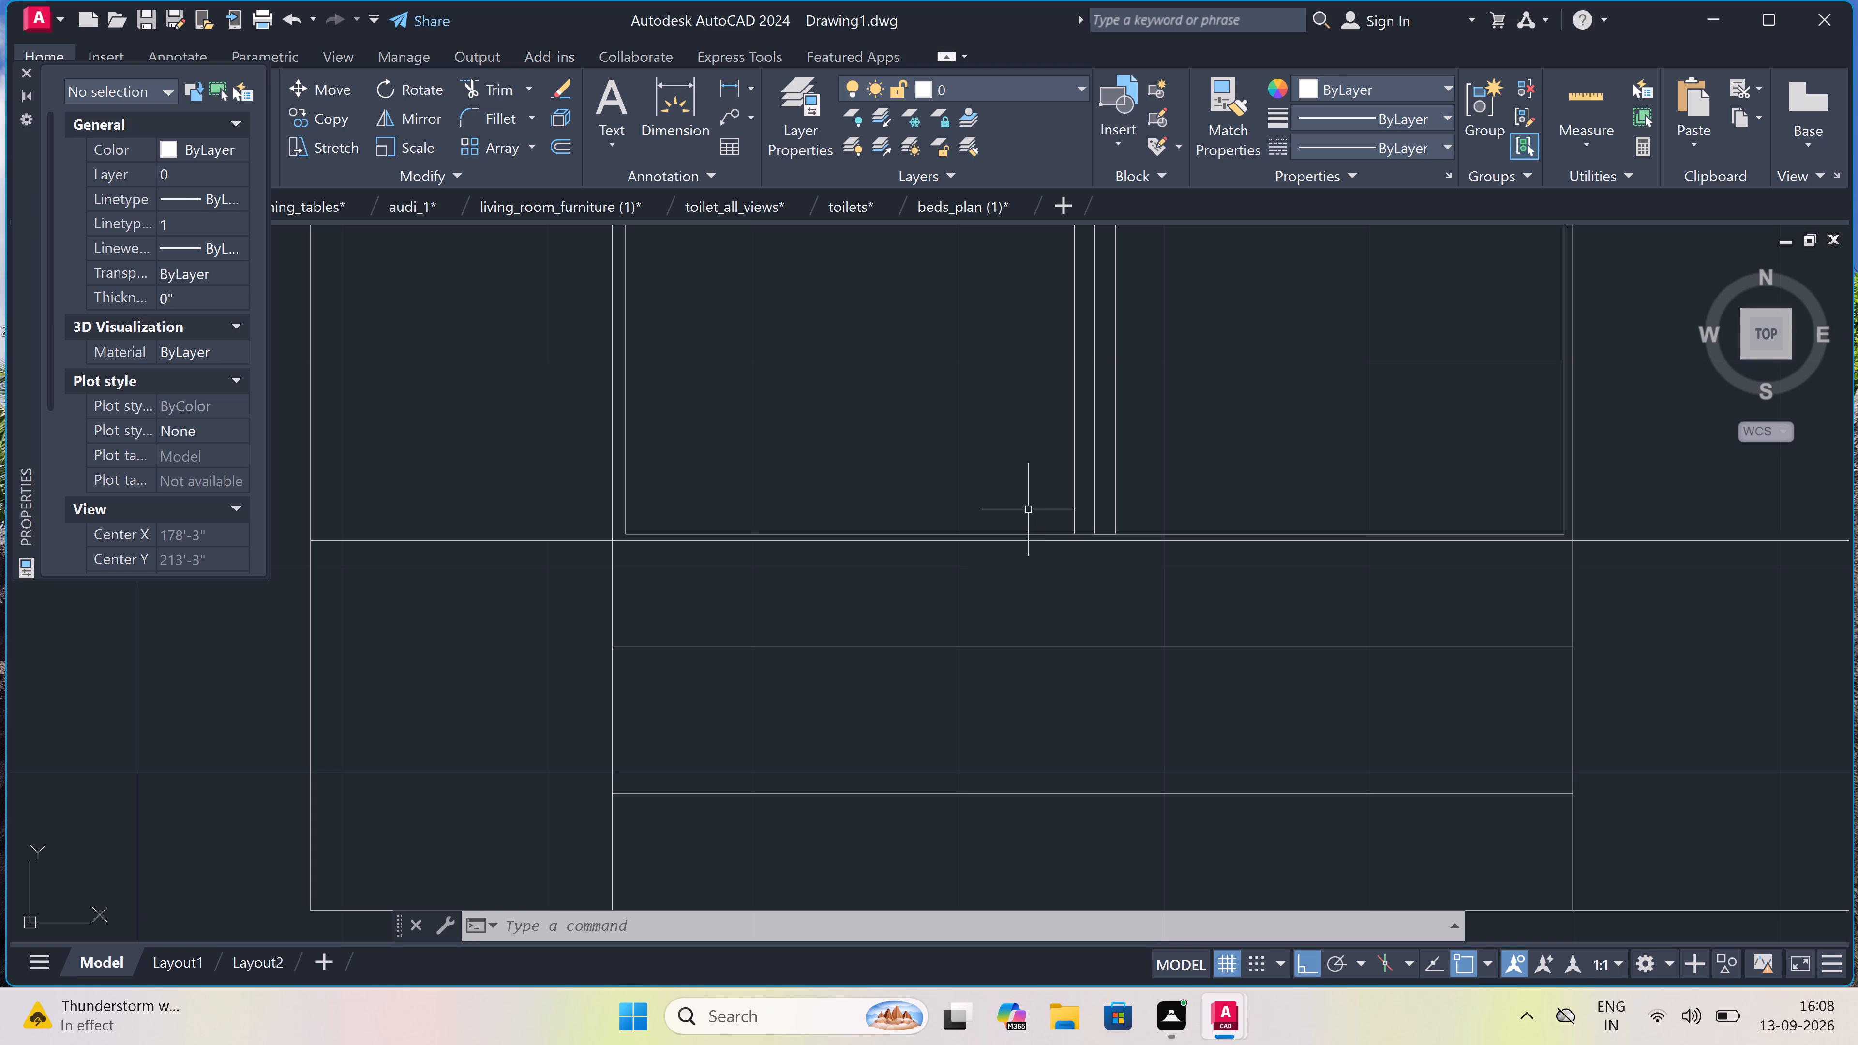
scroll(1096, 554, "down", 4)
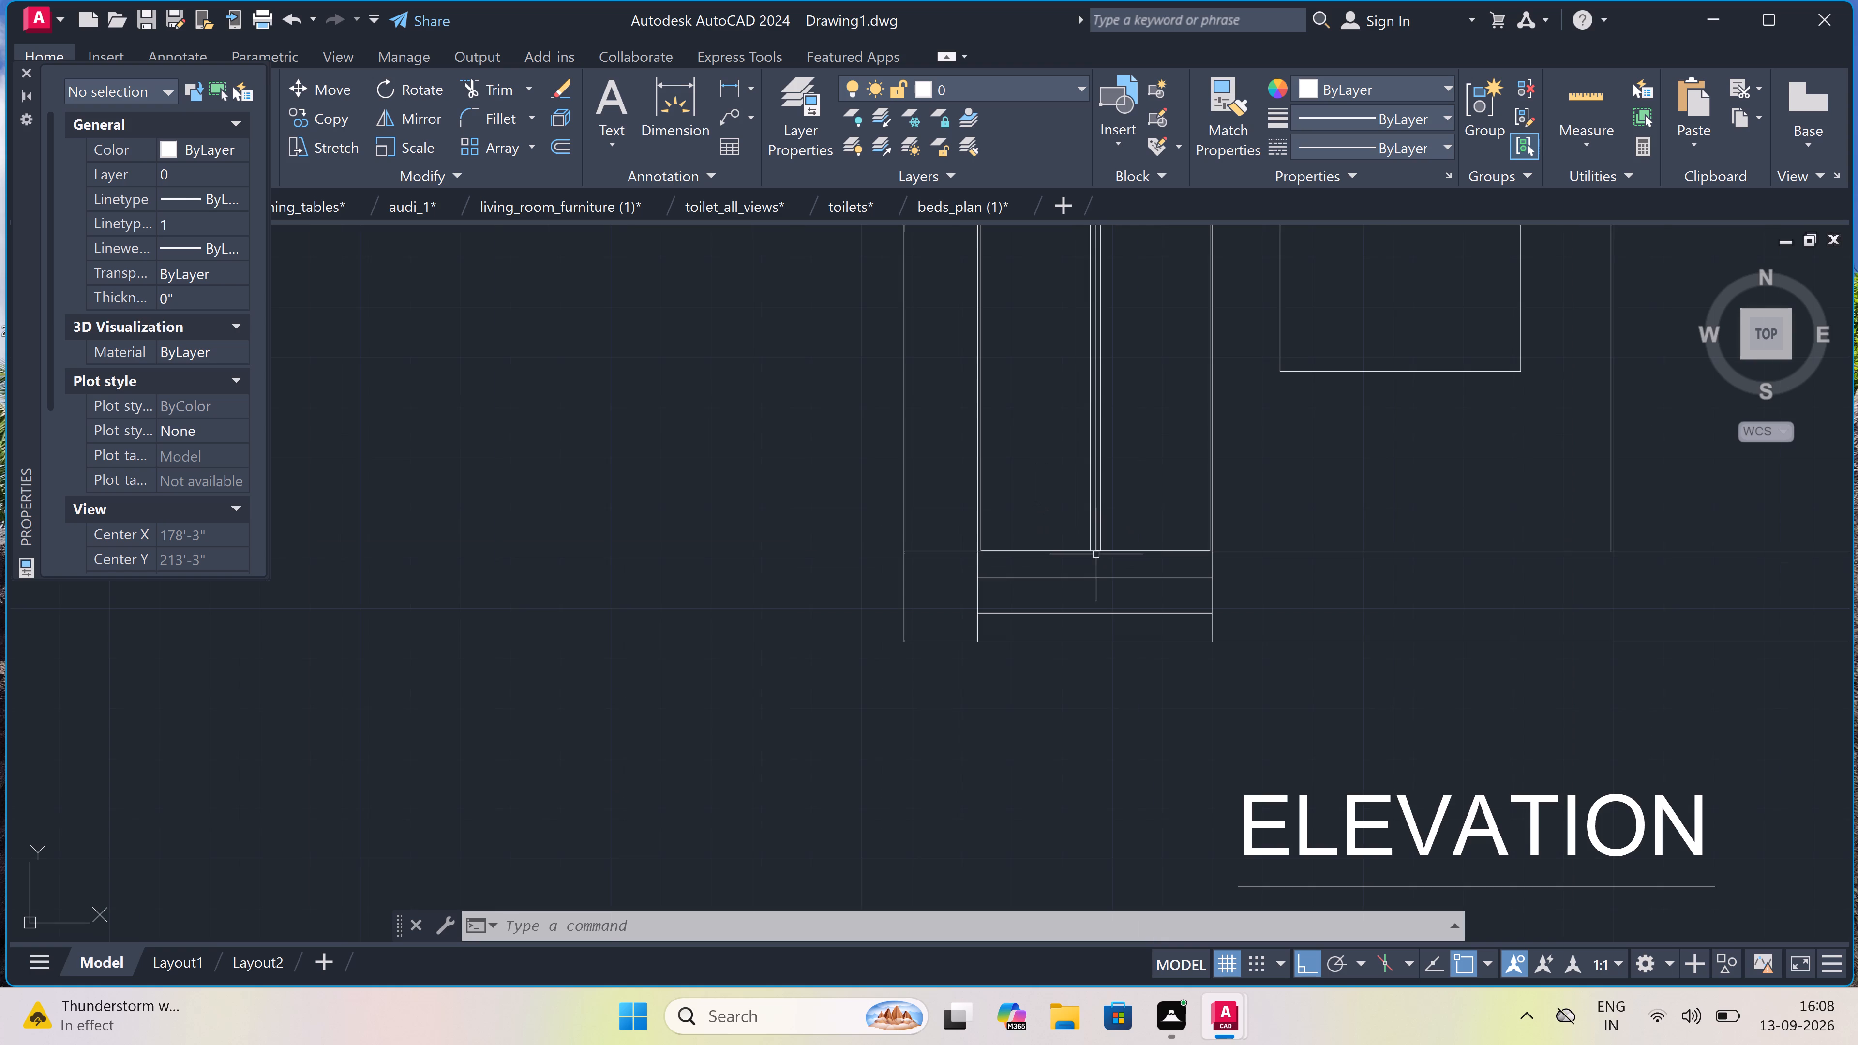
scroll(1129, 473, "down", 2)
scroll(1125, 370, "up", 3)
scroll(1127, 422, "down", 3)
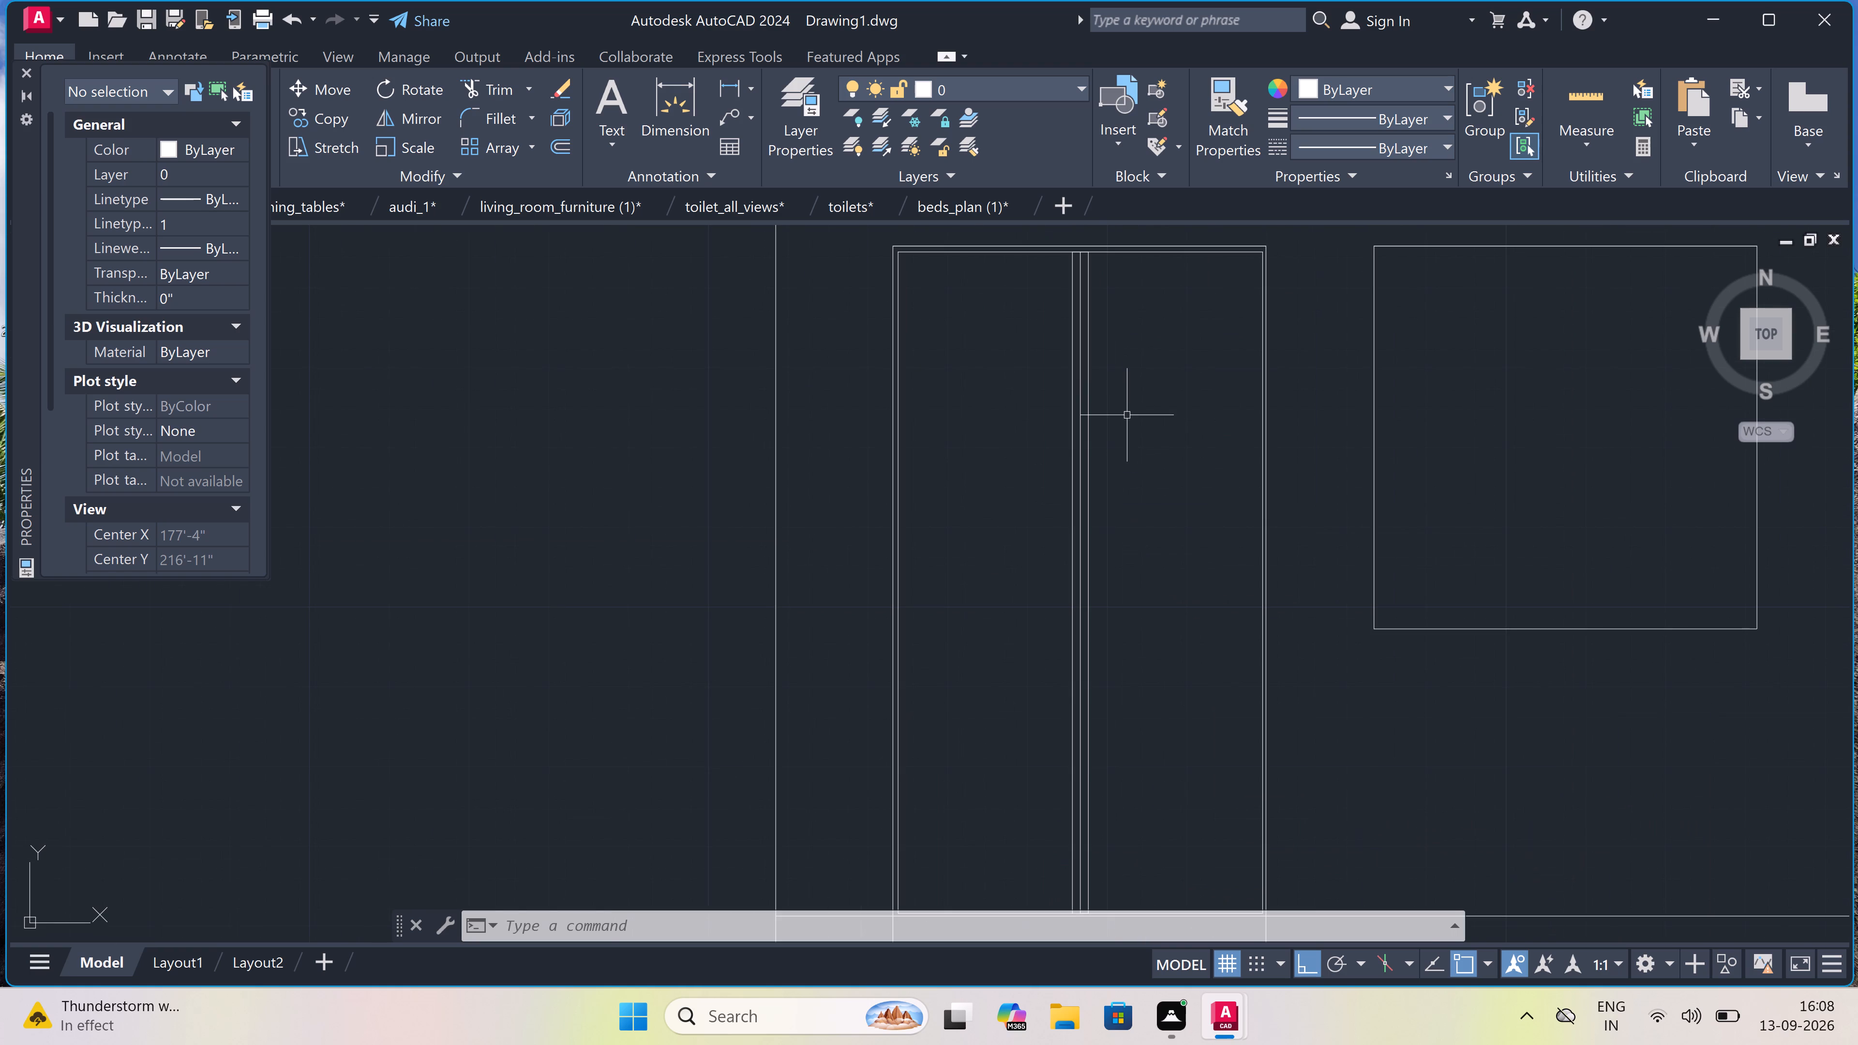
scroll(1120, 499, "up", 3)
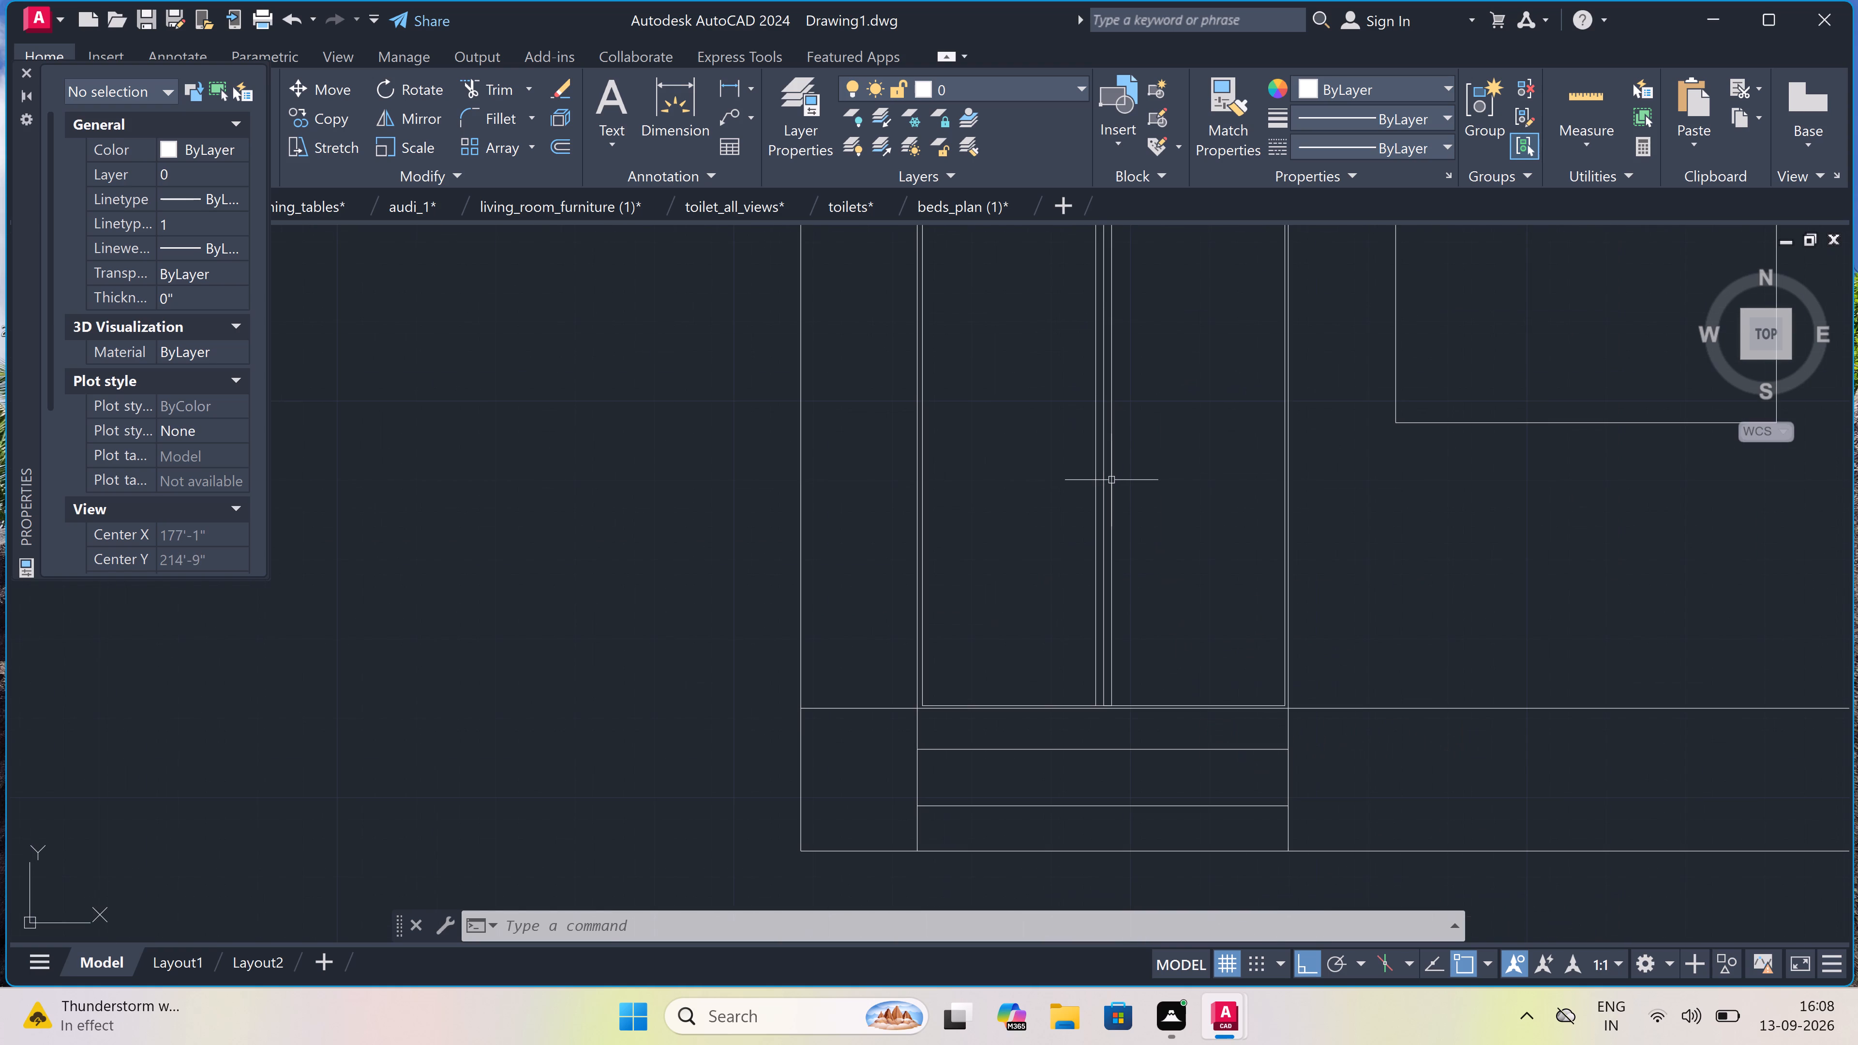
key("r")
type("EC")
key("space")
scroll(1119, 457, "down", 1)
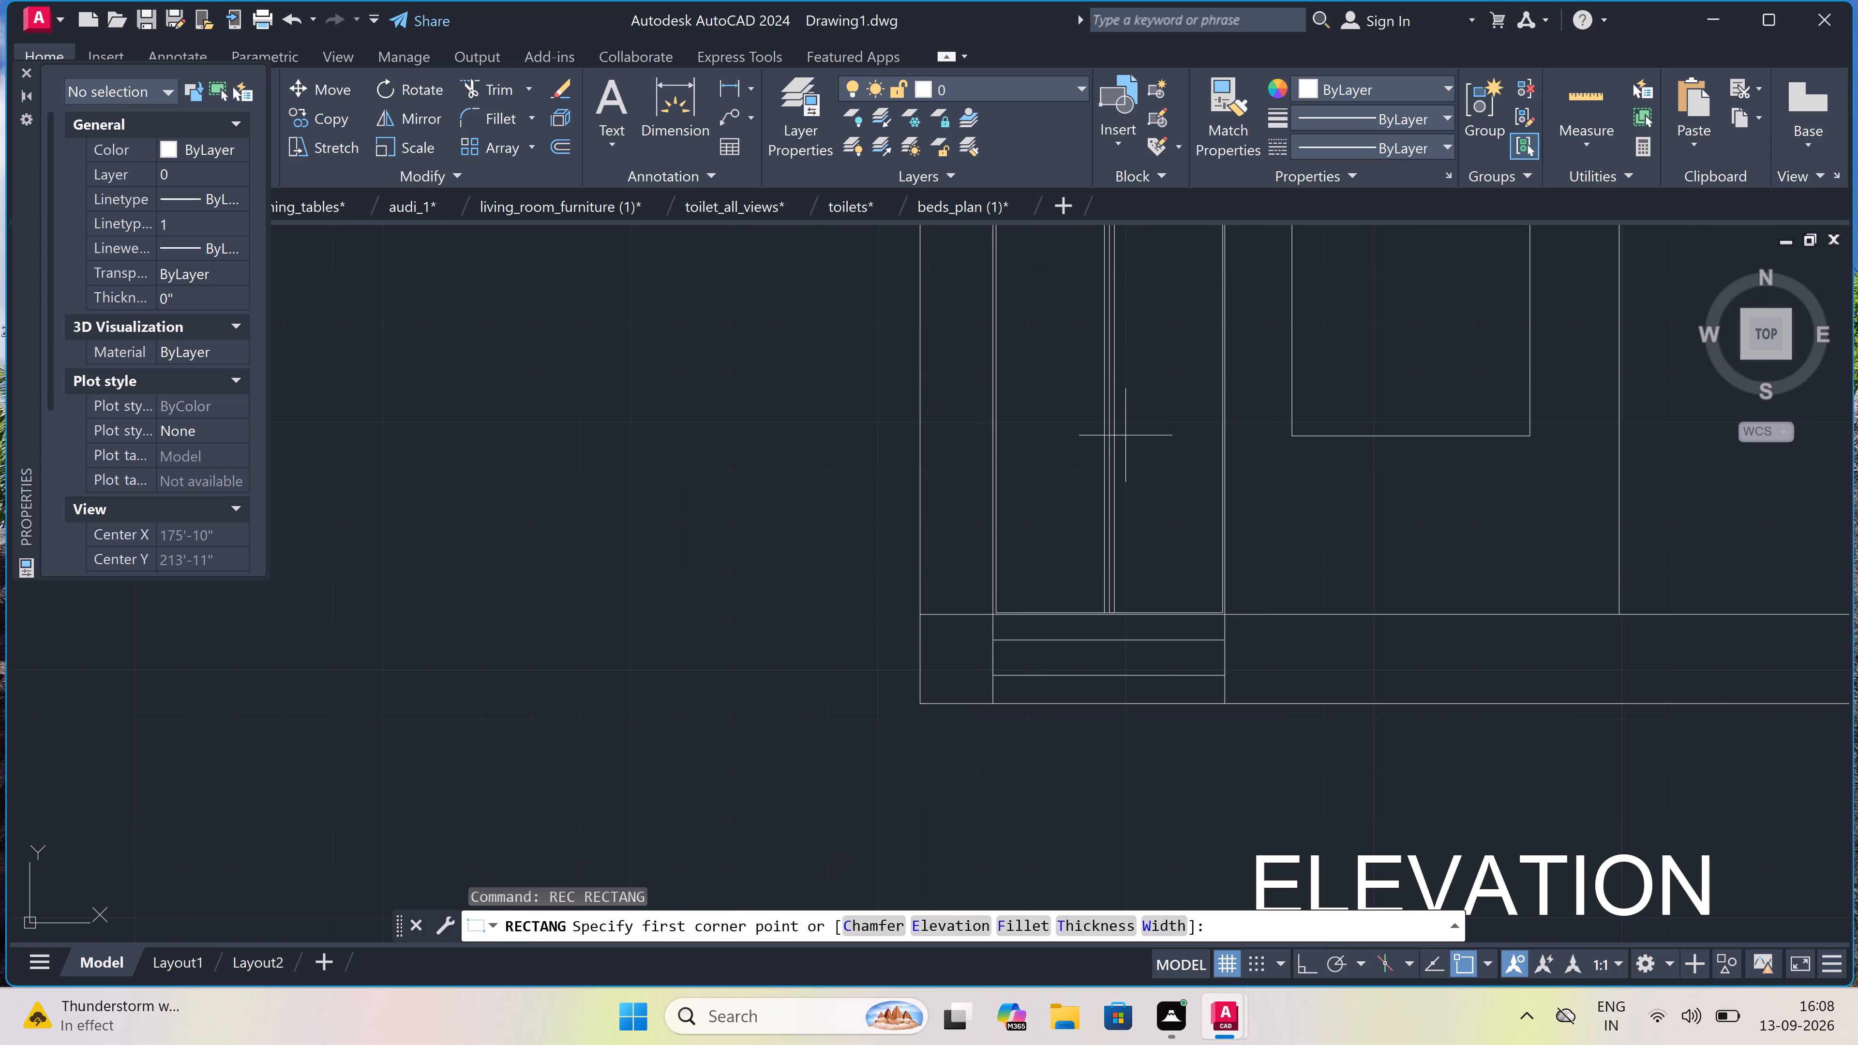
scroll(1135, 389, "up", 1)
scroll(1135, 389, "down", 2)
scroll(1141, 353, "up", 2)
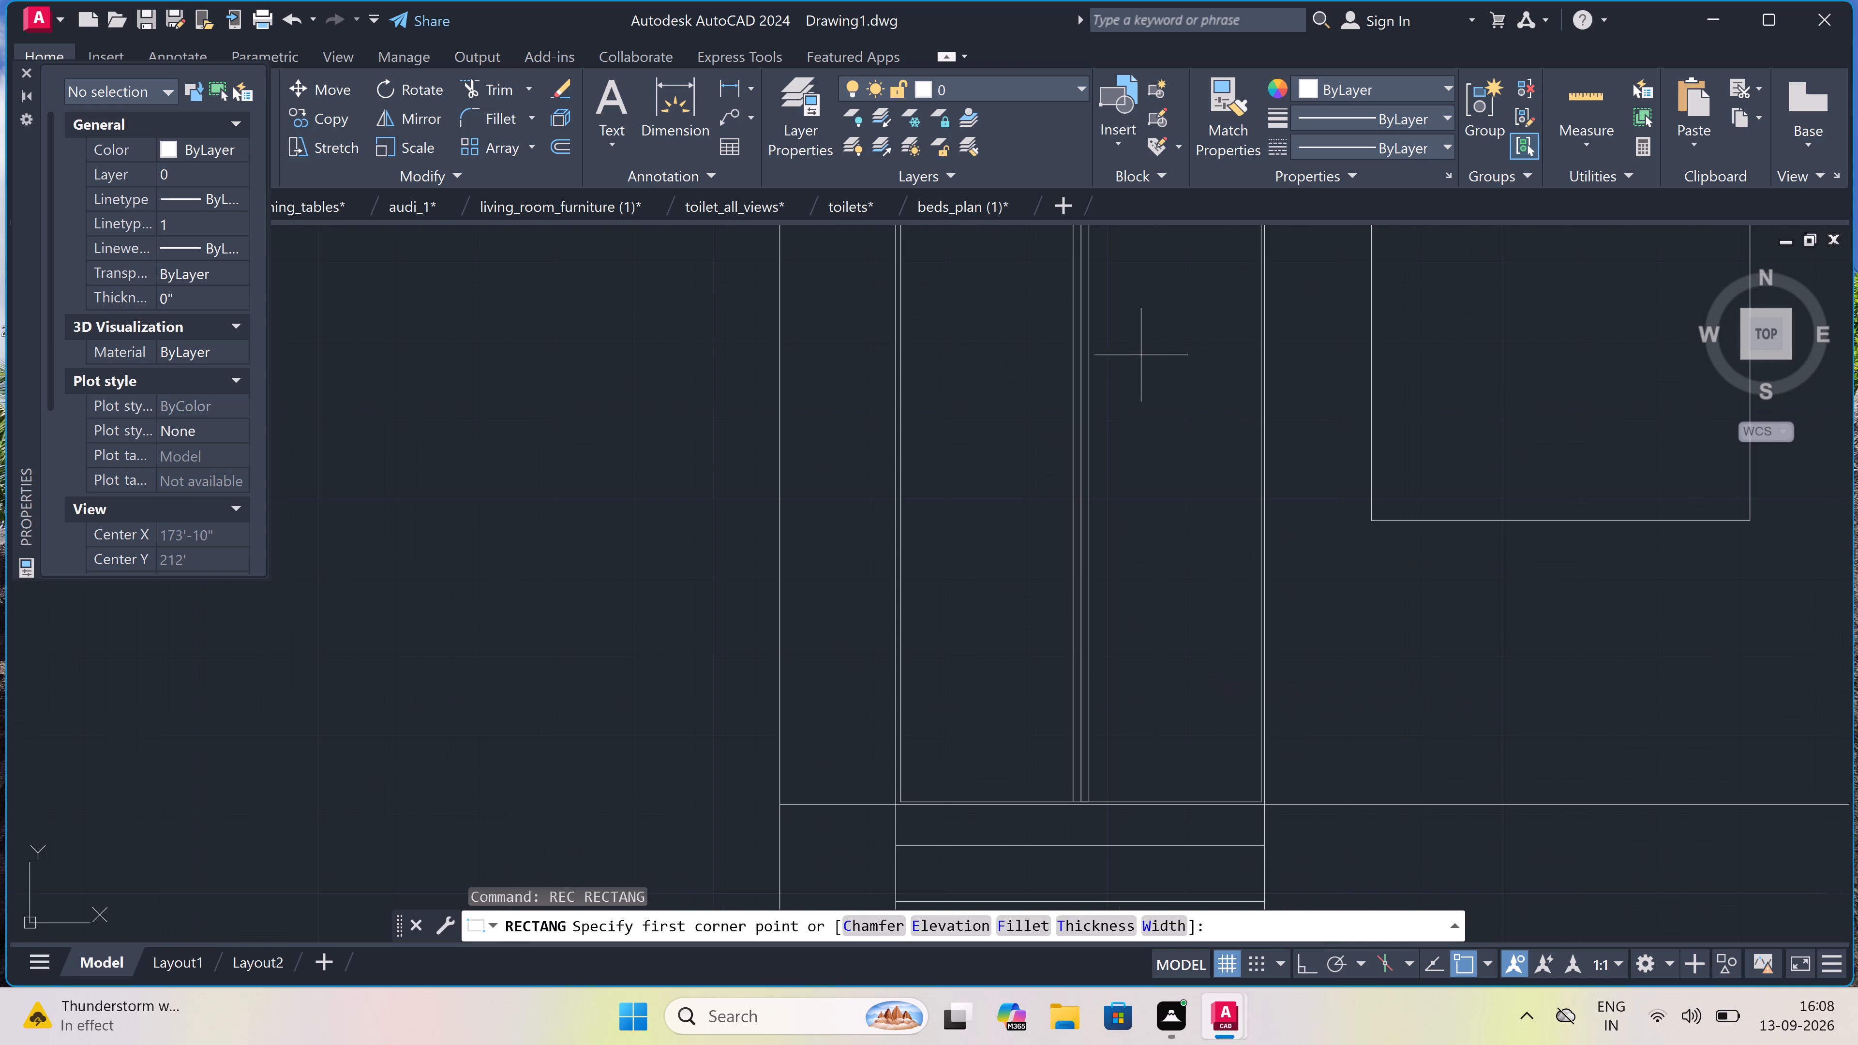
left_click_drag(1101, 428, 1104, 435)
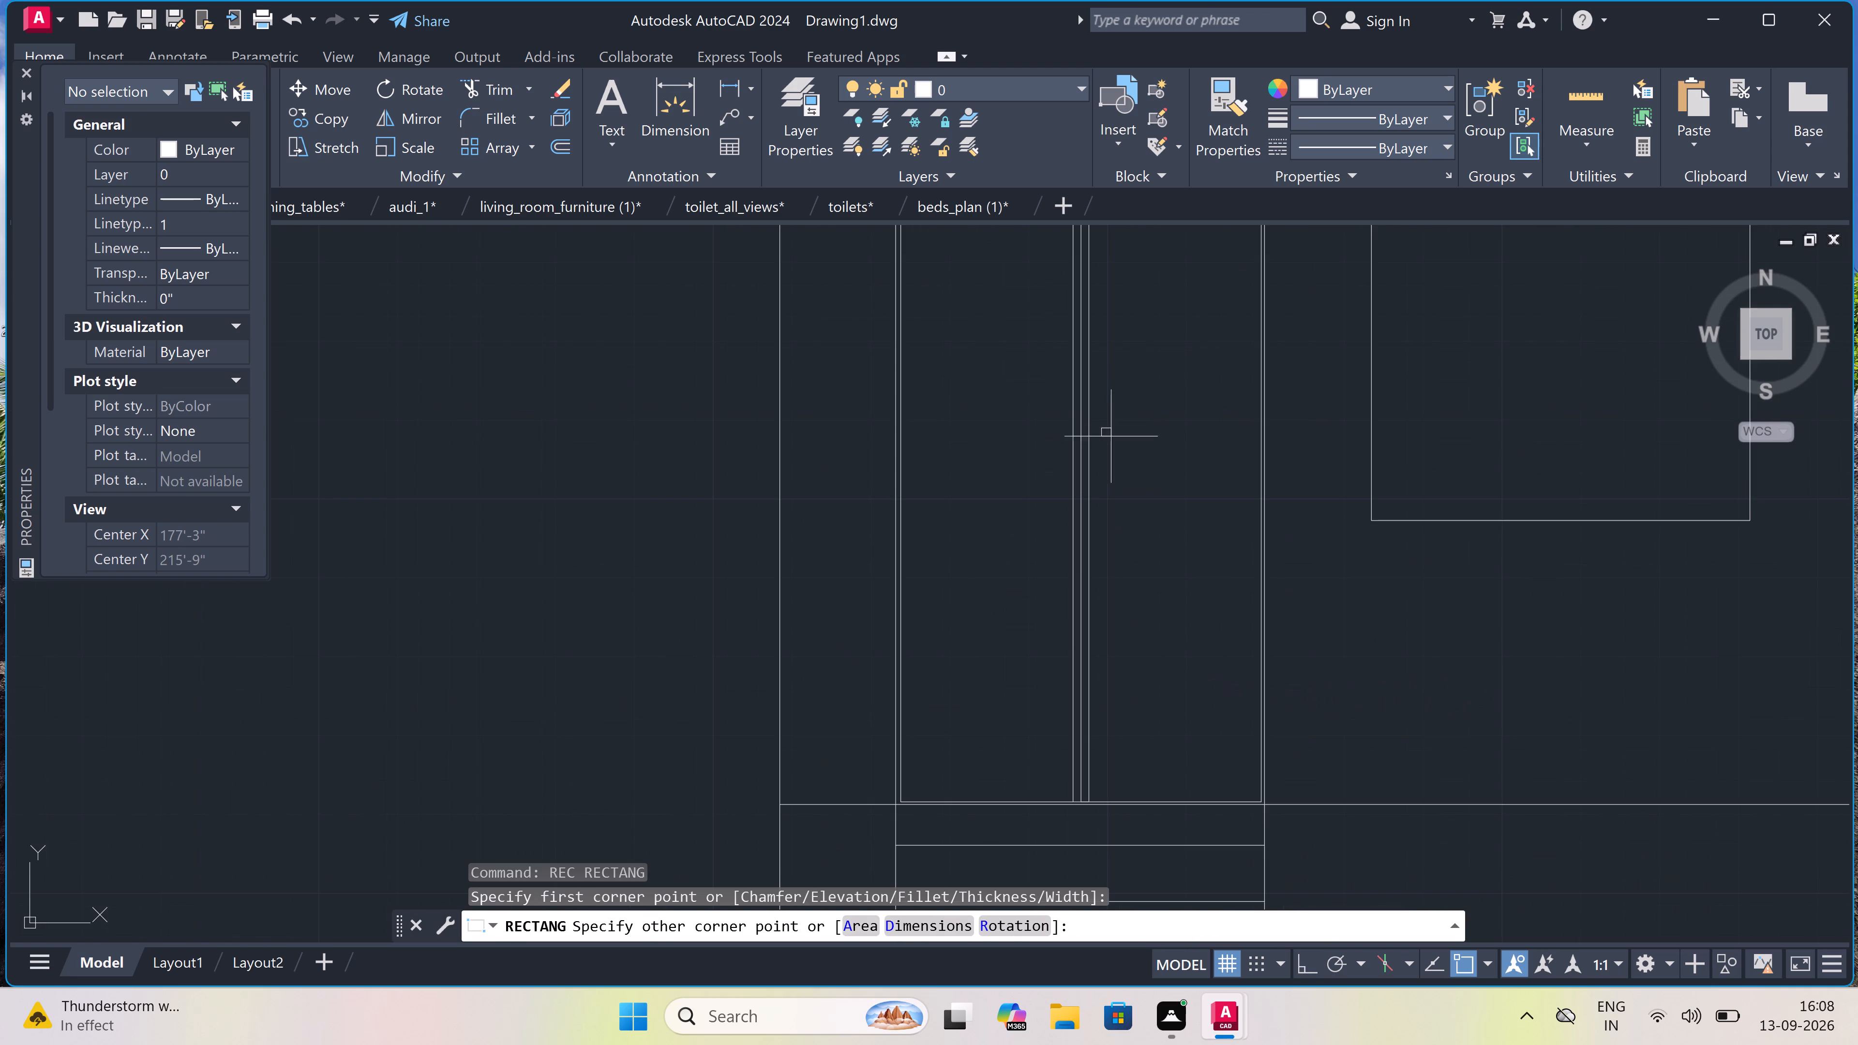
left_click(1131, 444)
Finish the handle rectangle on the right door leaf and copy it horizontally onto the left leaf, across the central lines.
left_click(1131, 442)
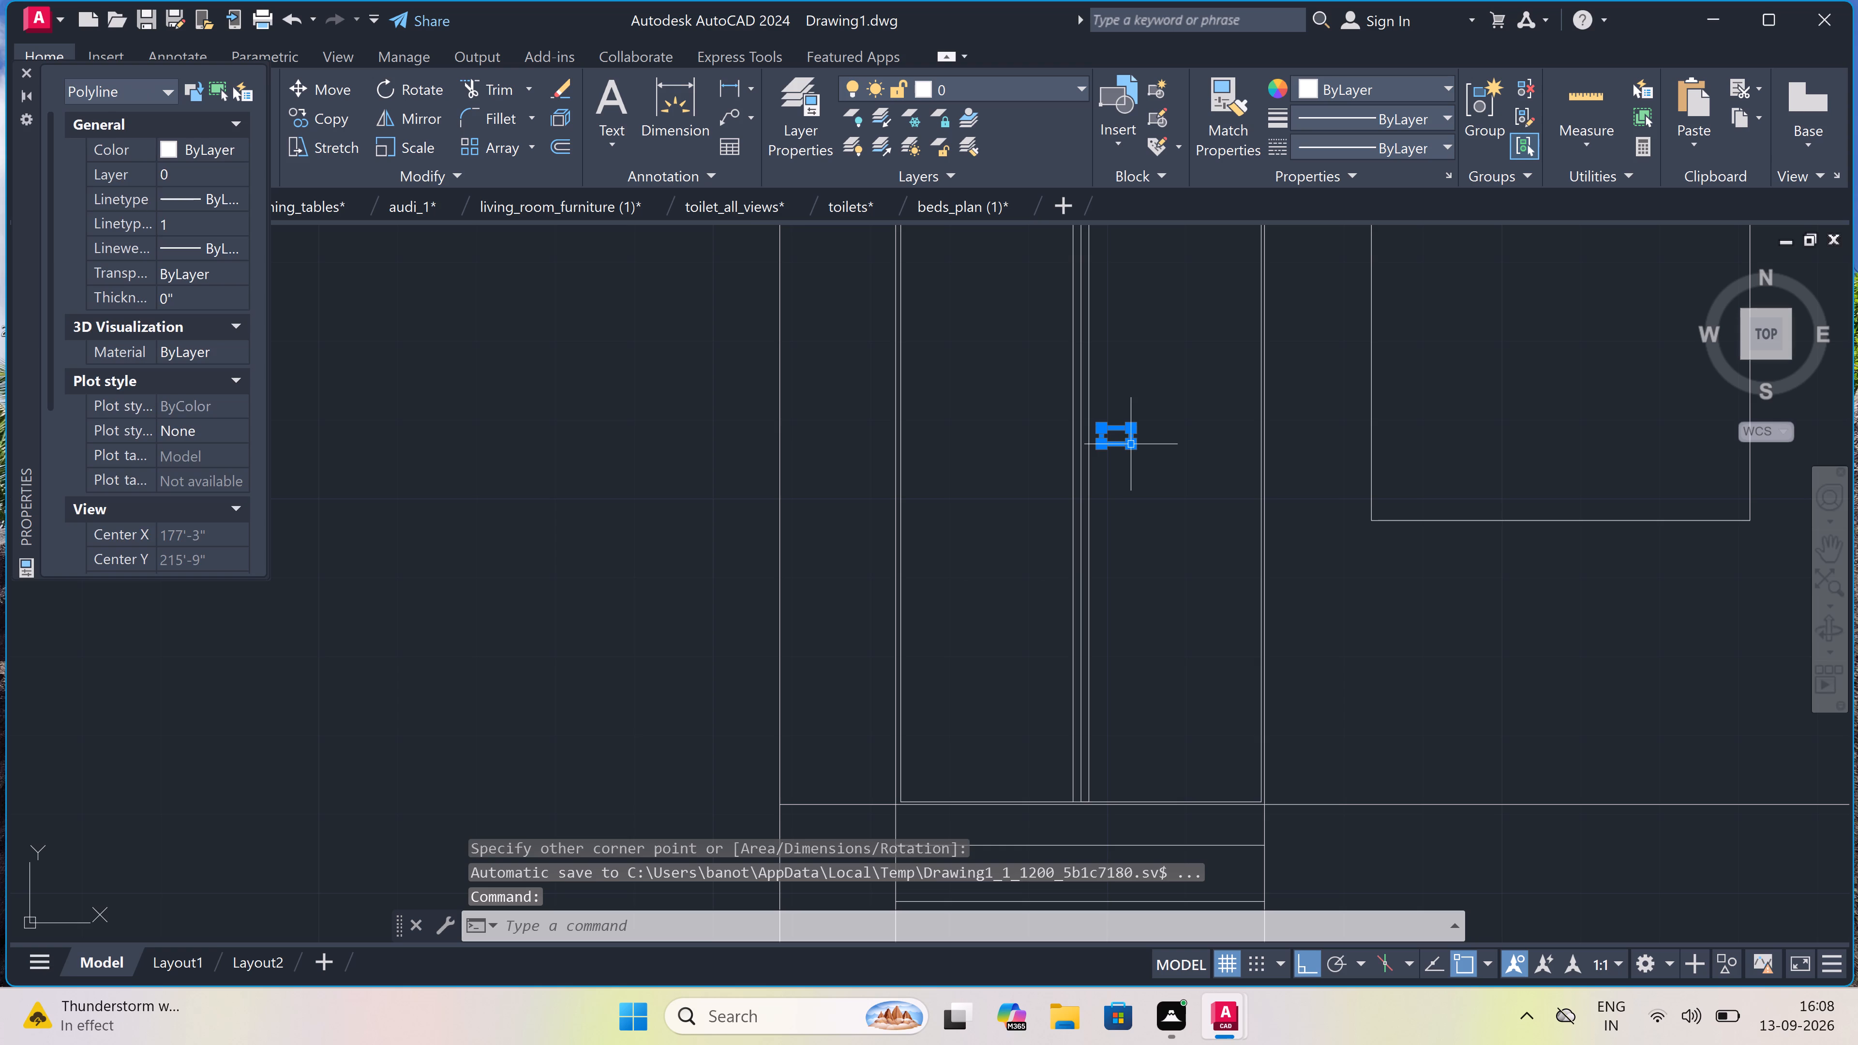
left_click(309, 116)
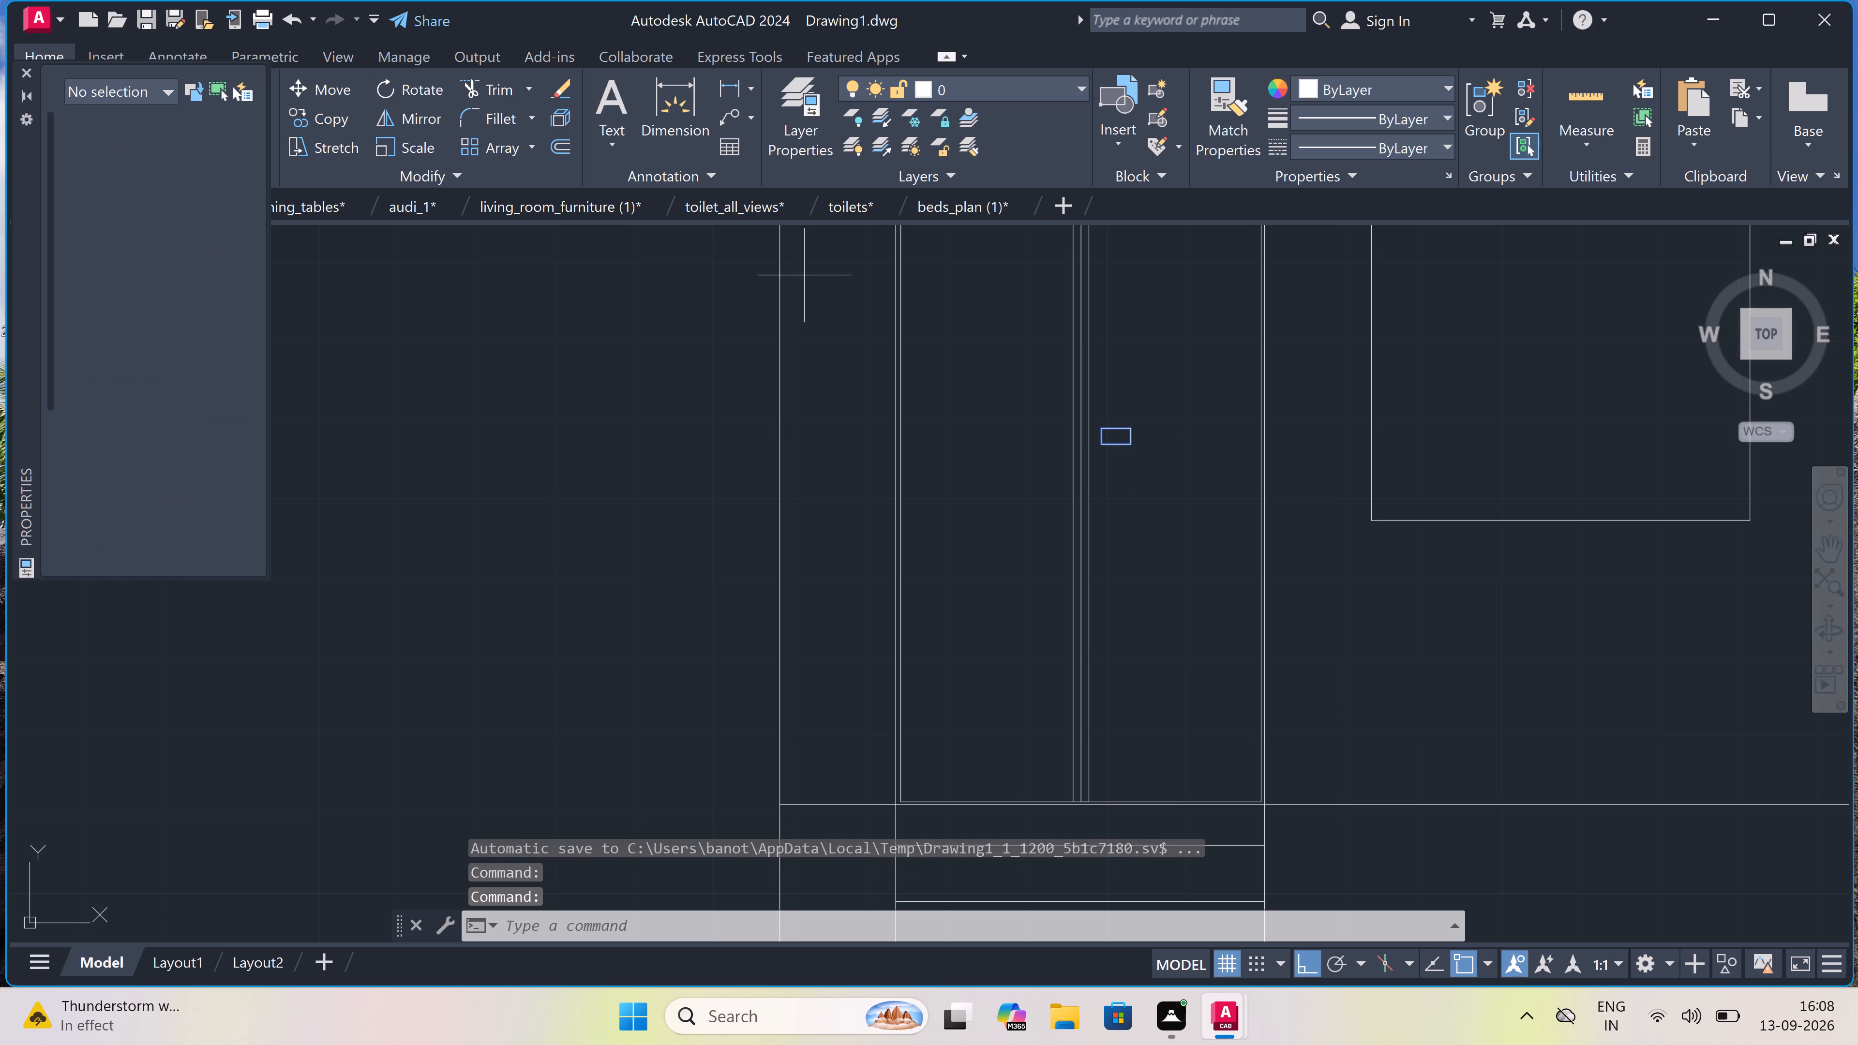
left_click(1113, 433)
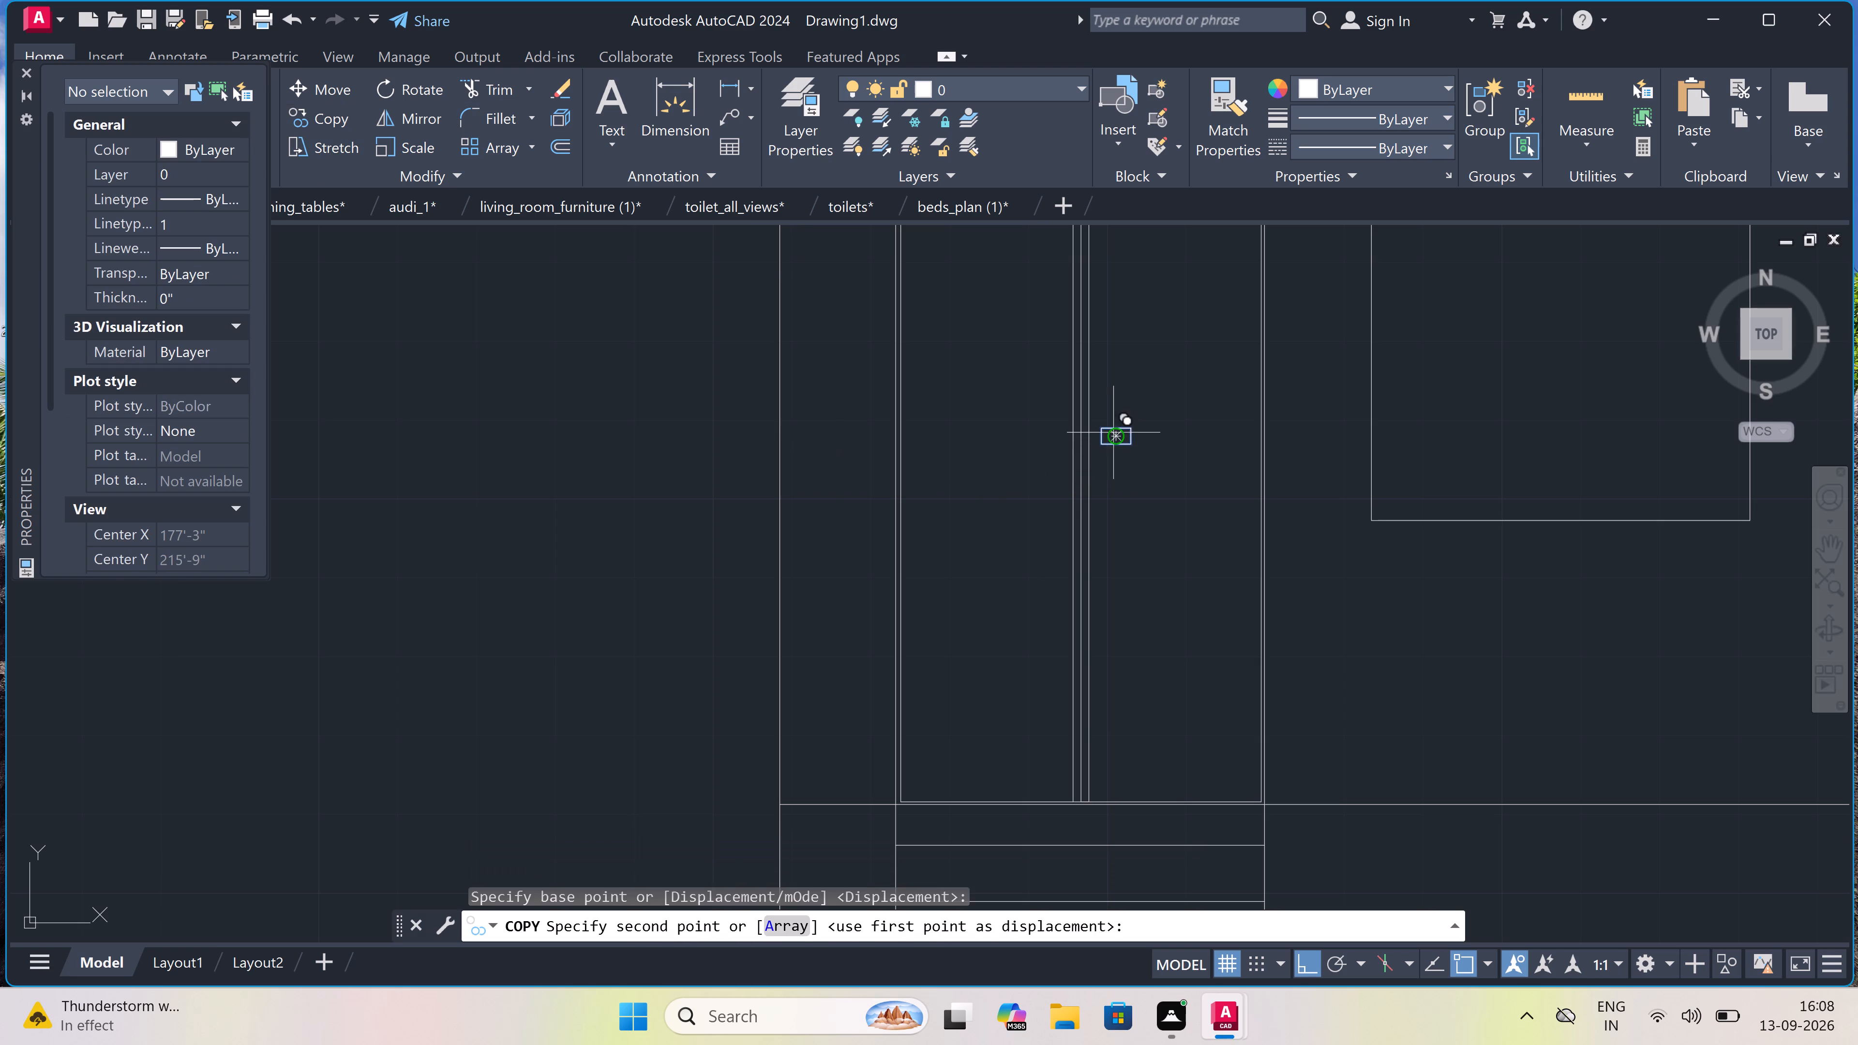
left_click(1038, 430)
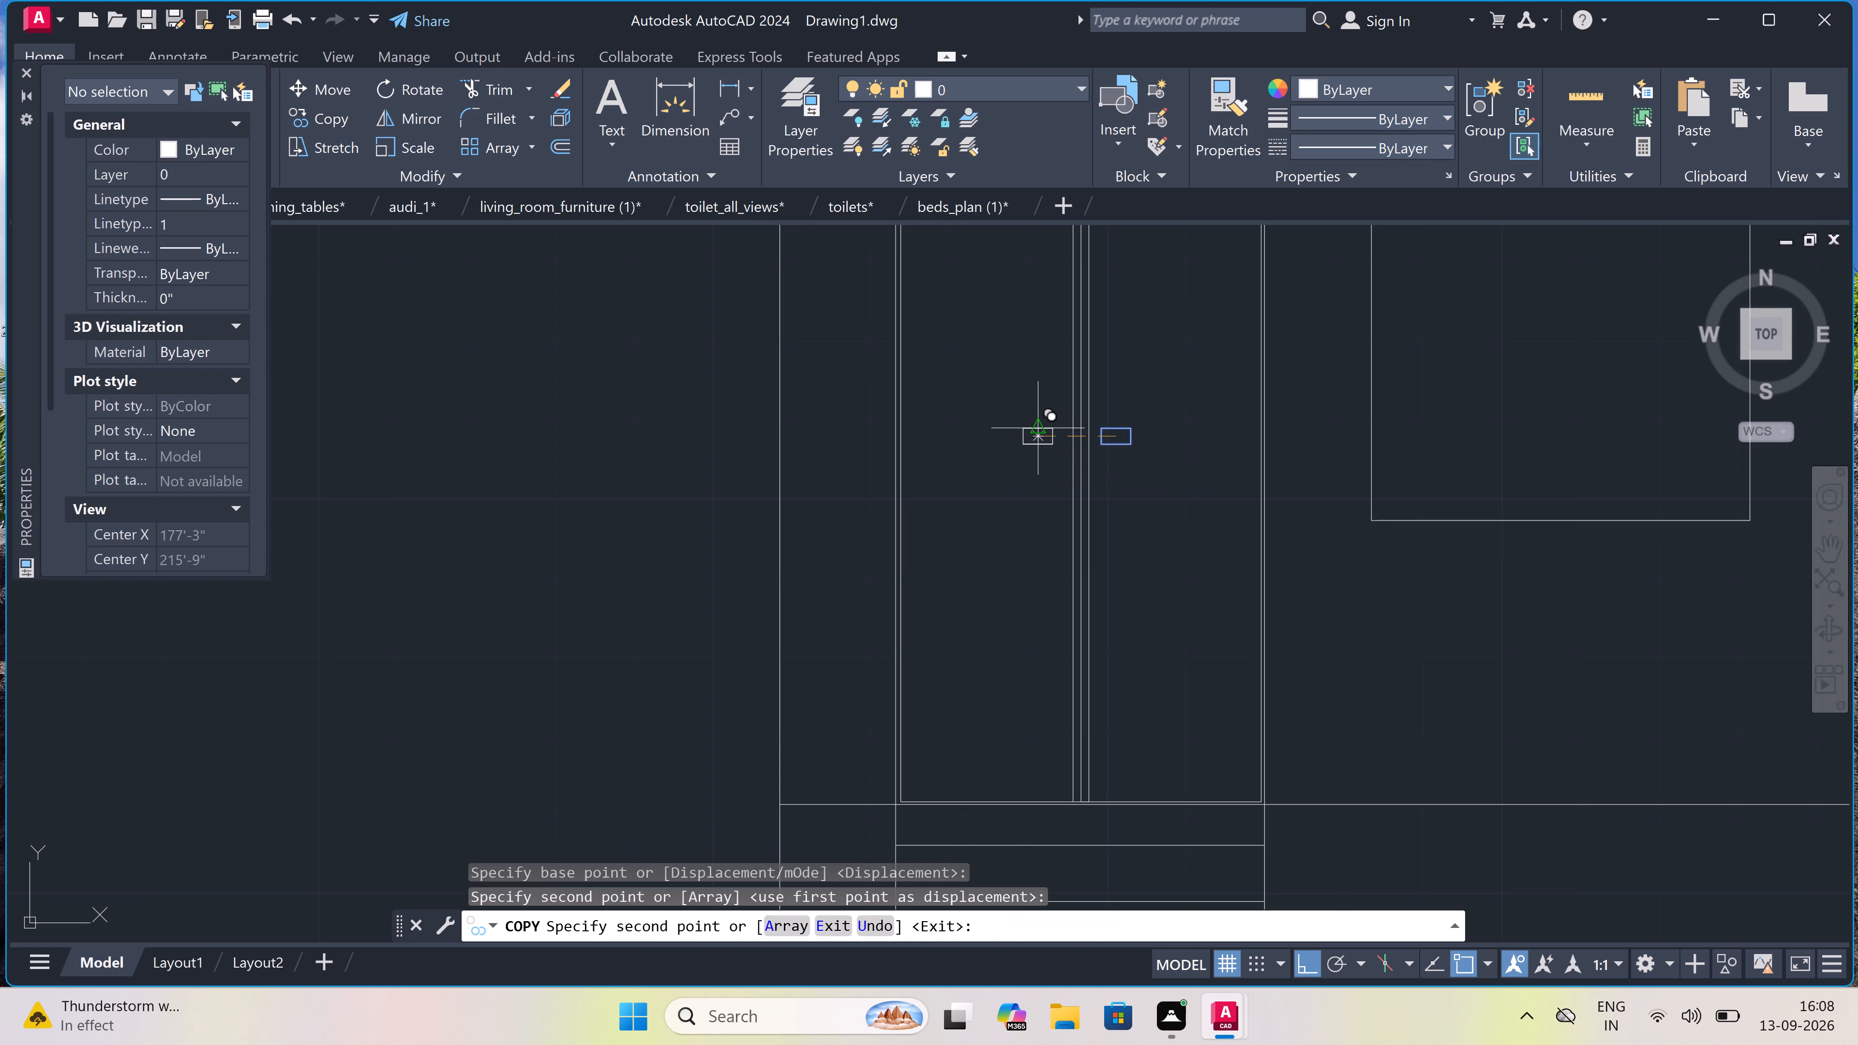
key("Escape")
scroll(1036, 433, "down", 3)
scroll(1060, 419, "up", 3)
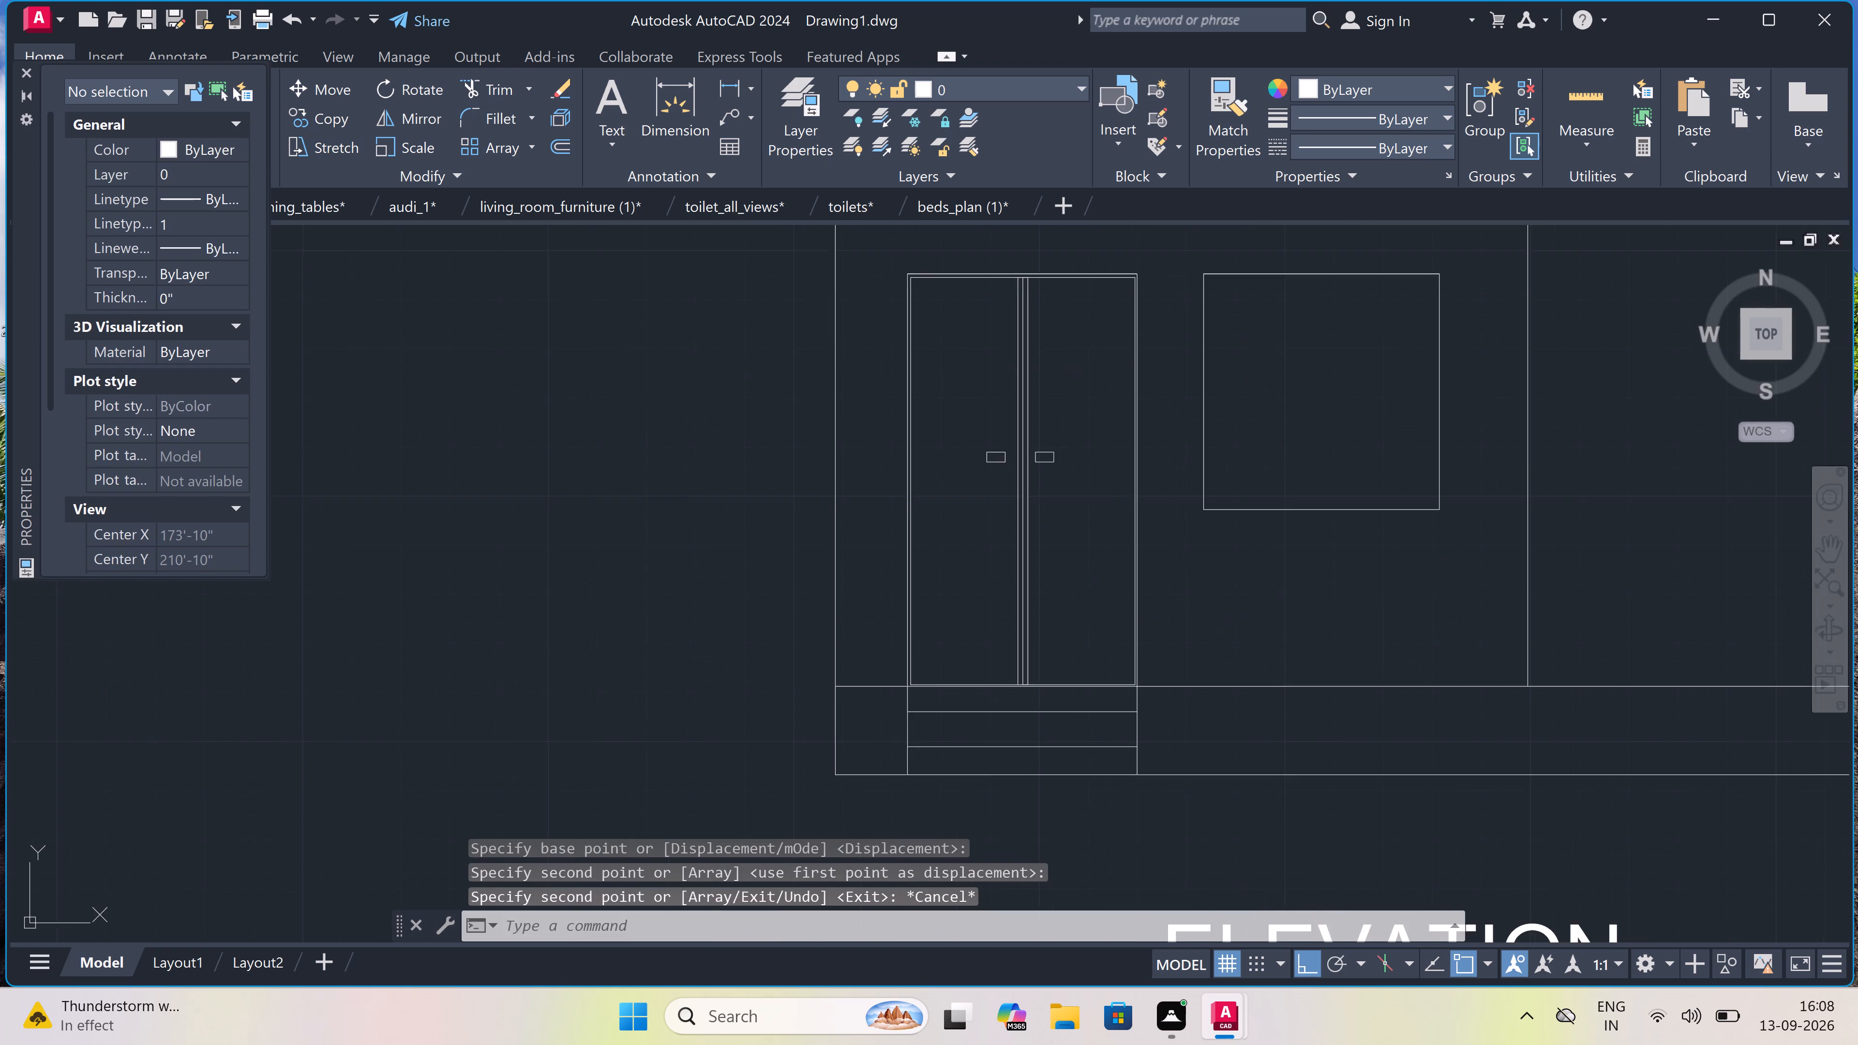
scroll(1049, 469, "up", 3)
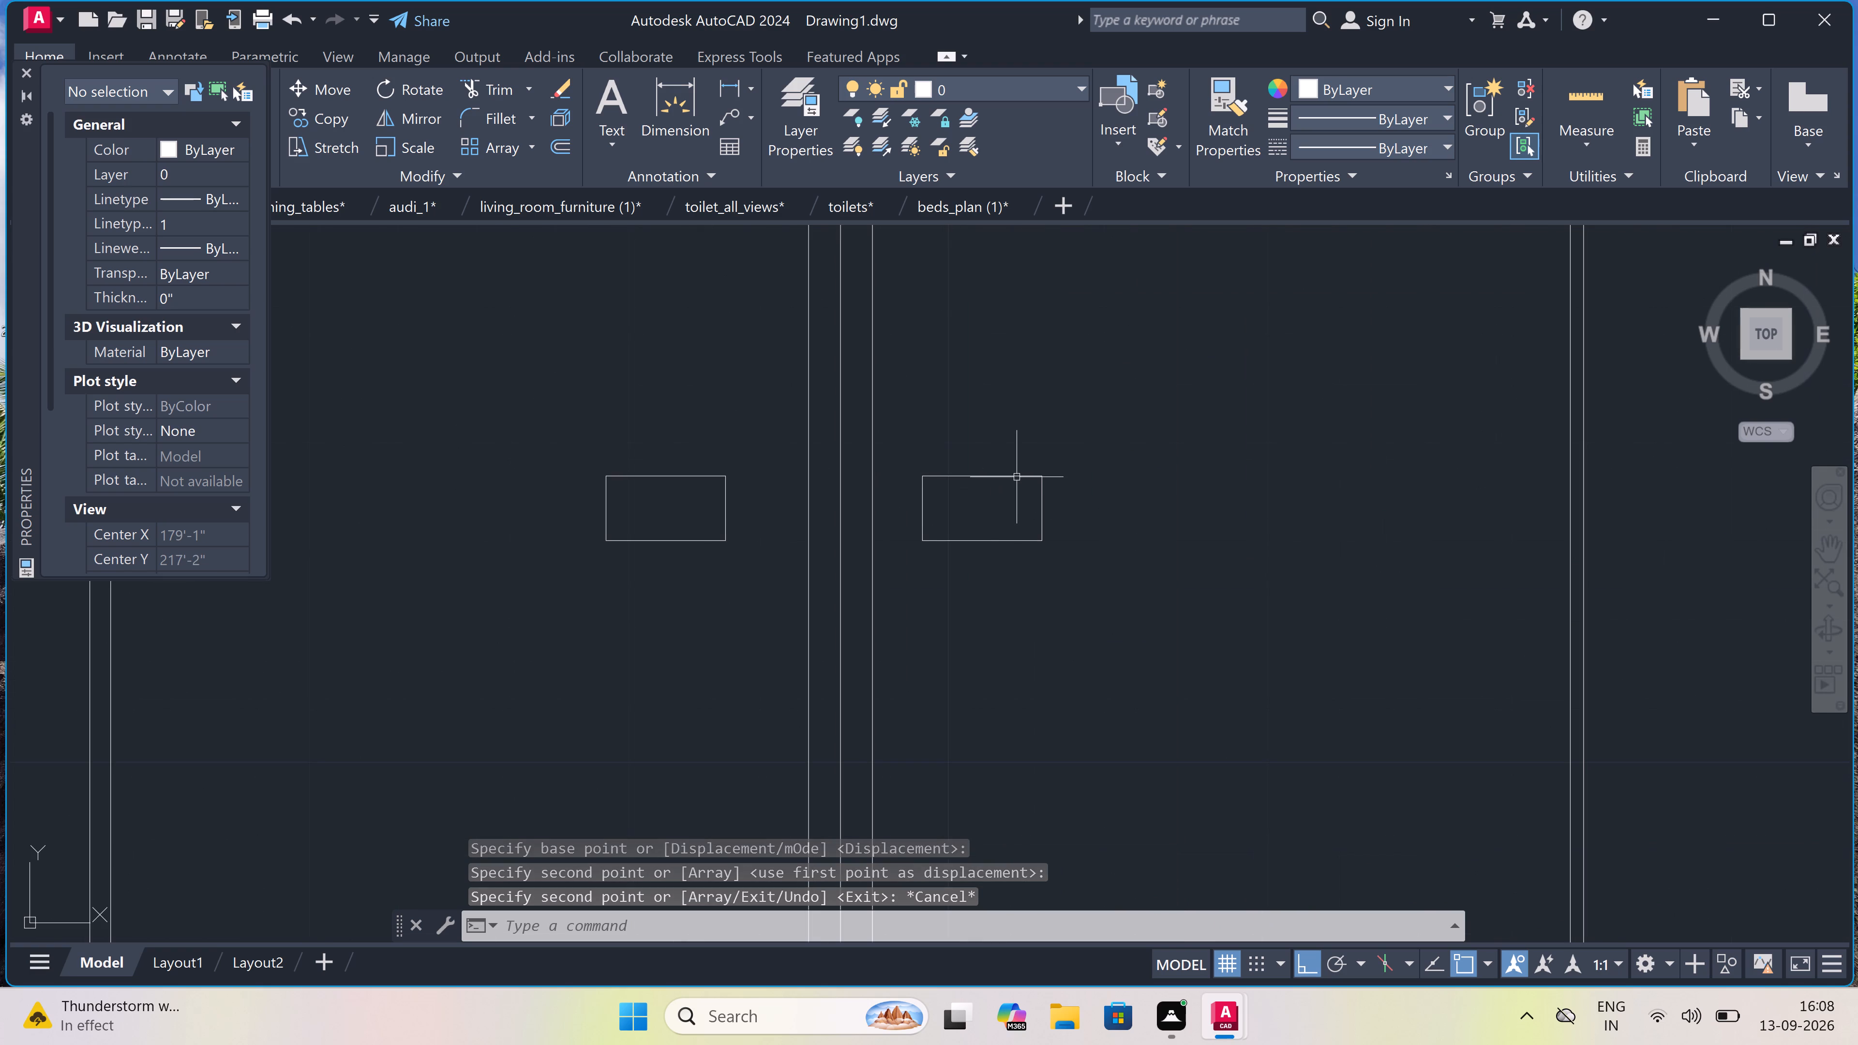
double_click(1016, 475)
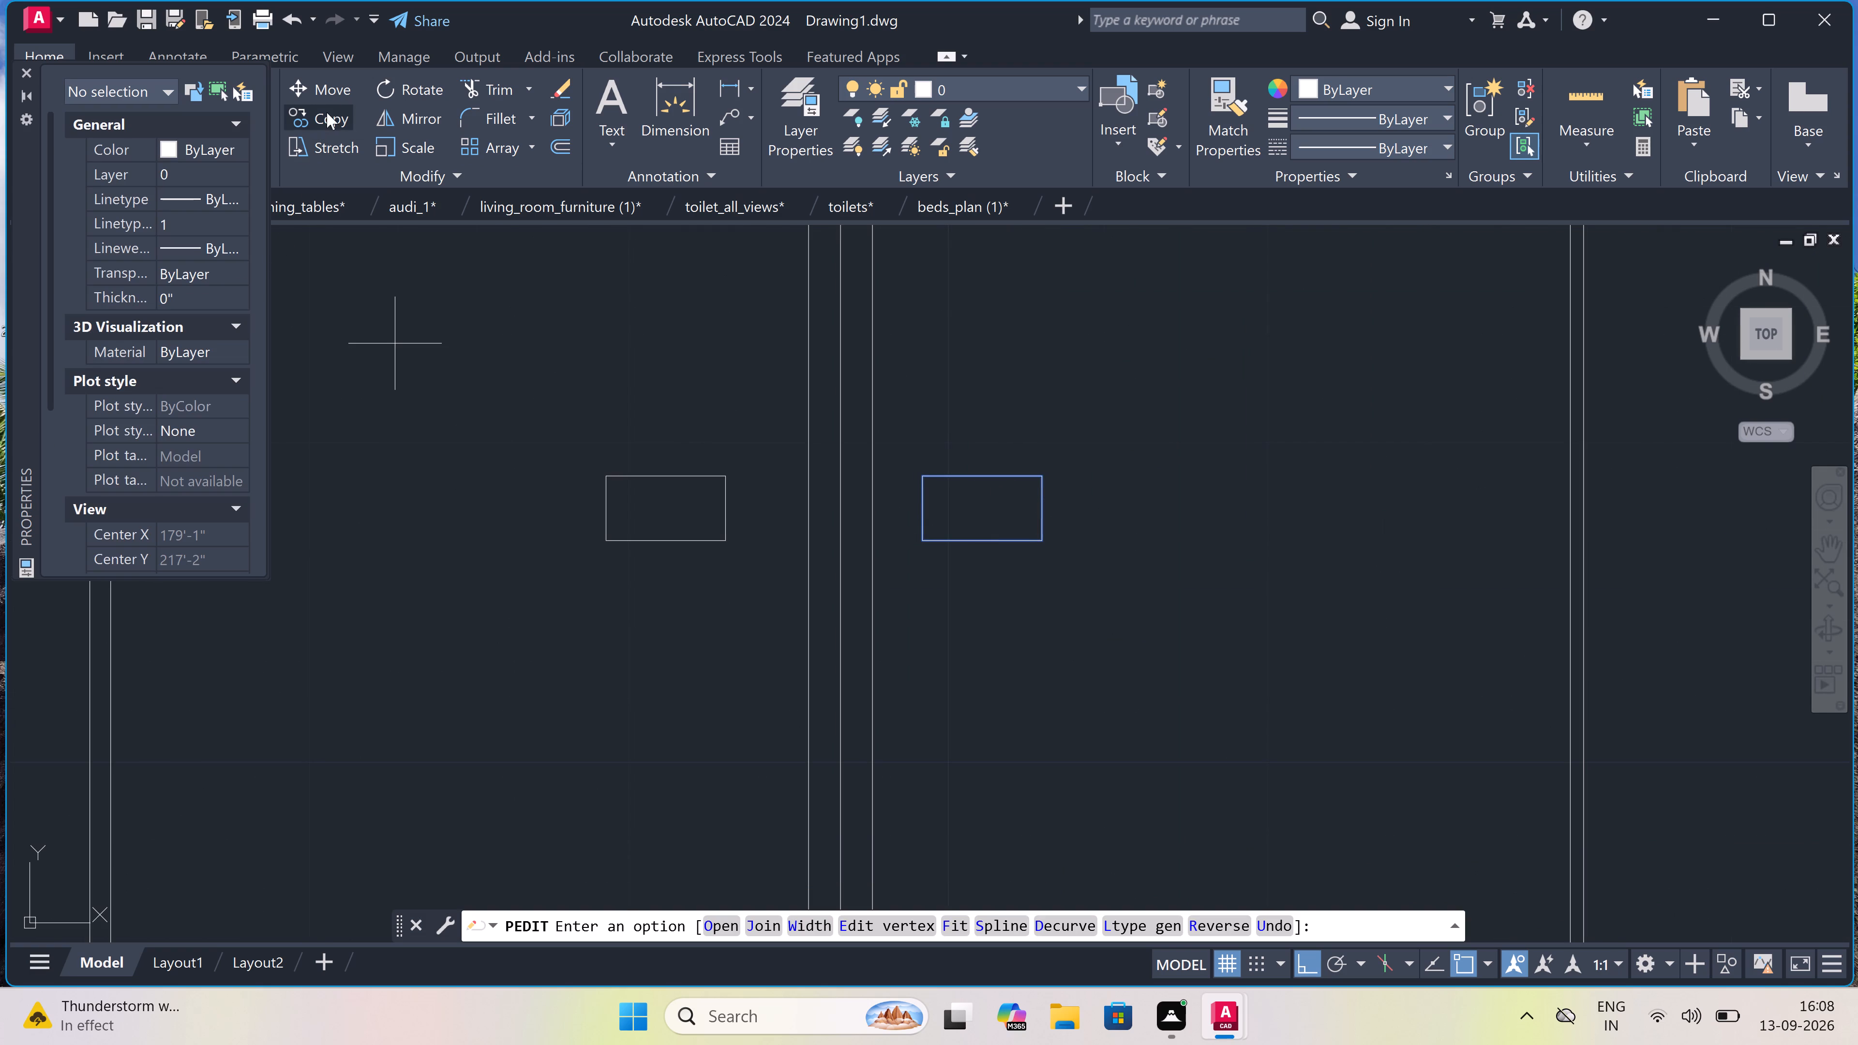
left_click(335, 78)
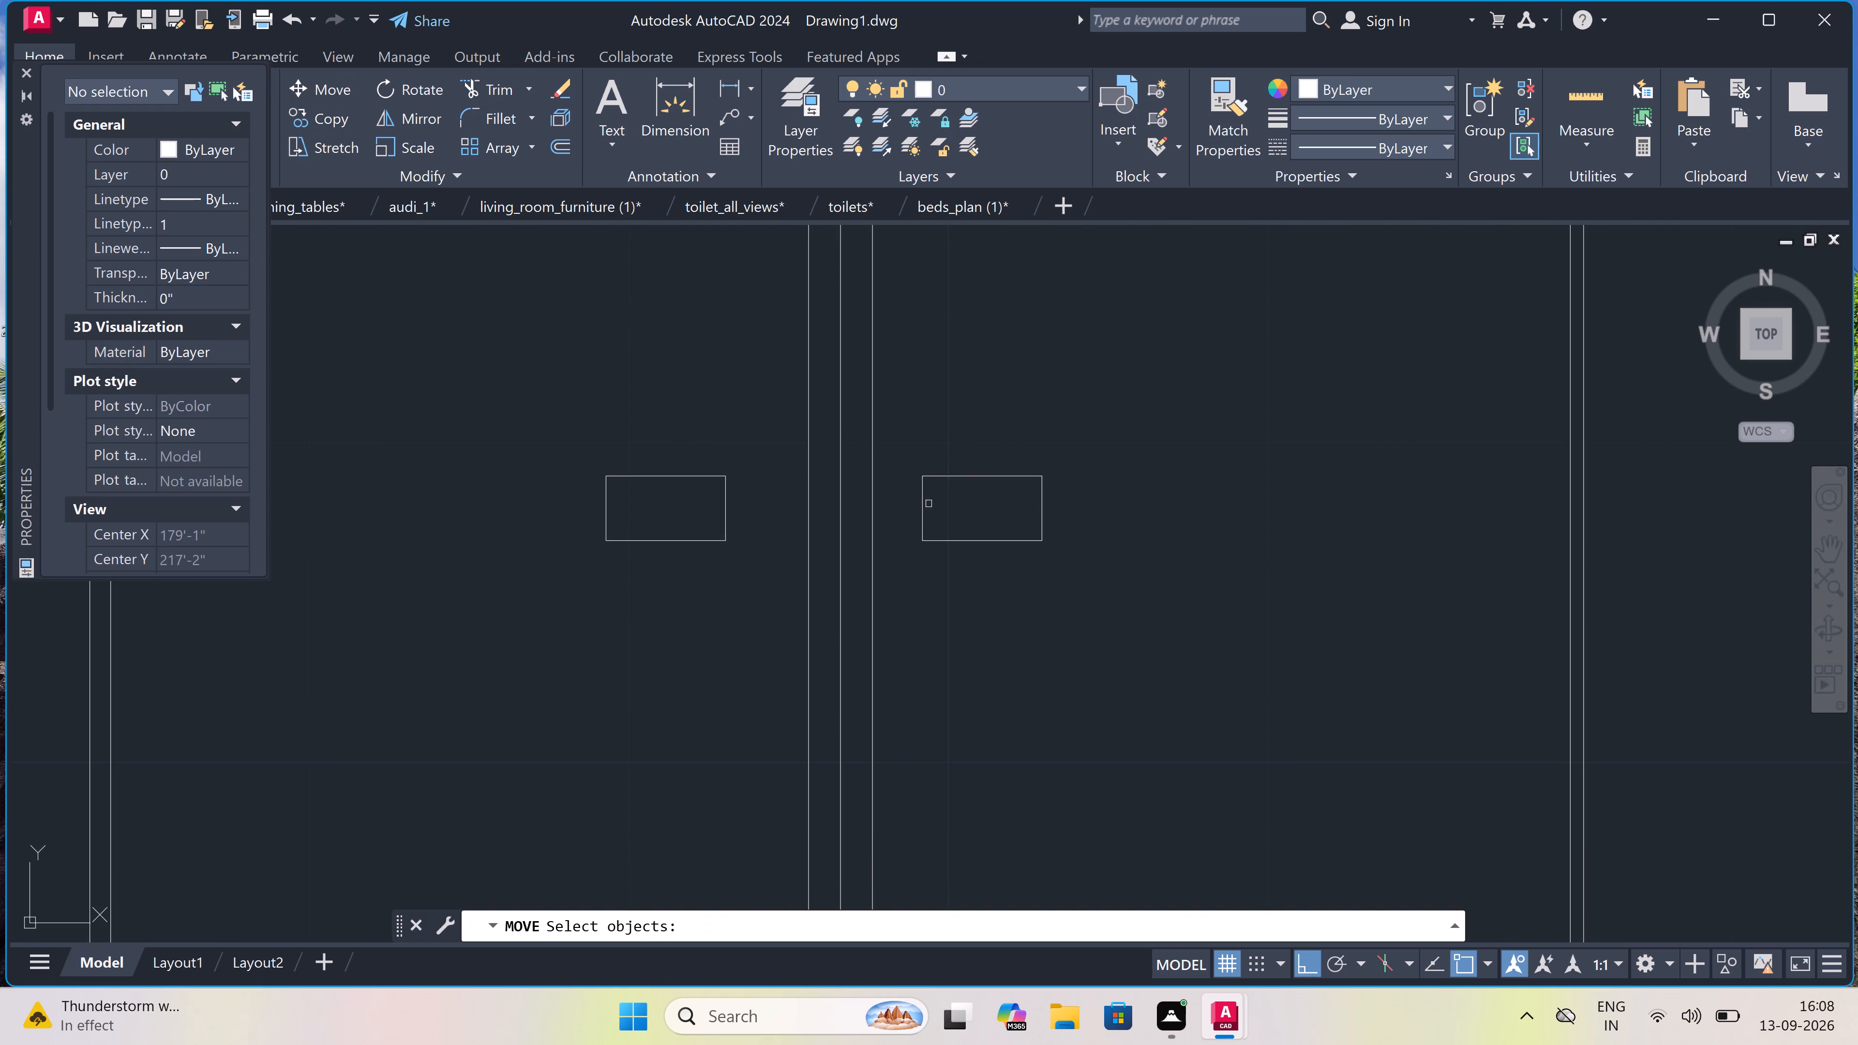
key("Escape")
Move the right leaf's handle about 1" horizontally to the right, away from the central door lines.
left_click(943, 467)
left_click(938, 524)
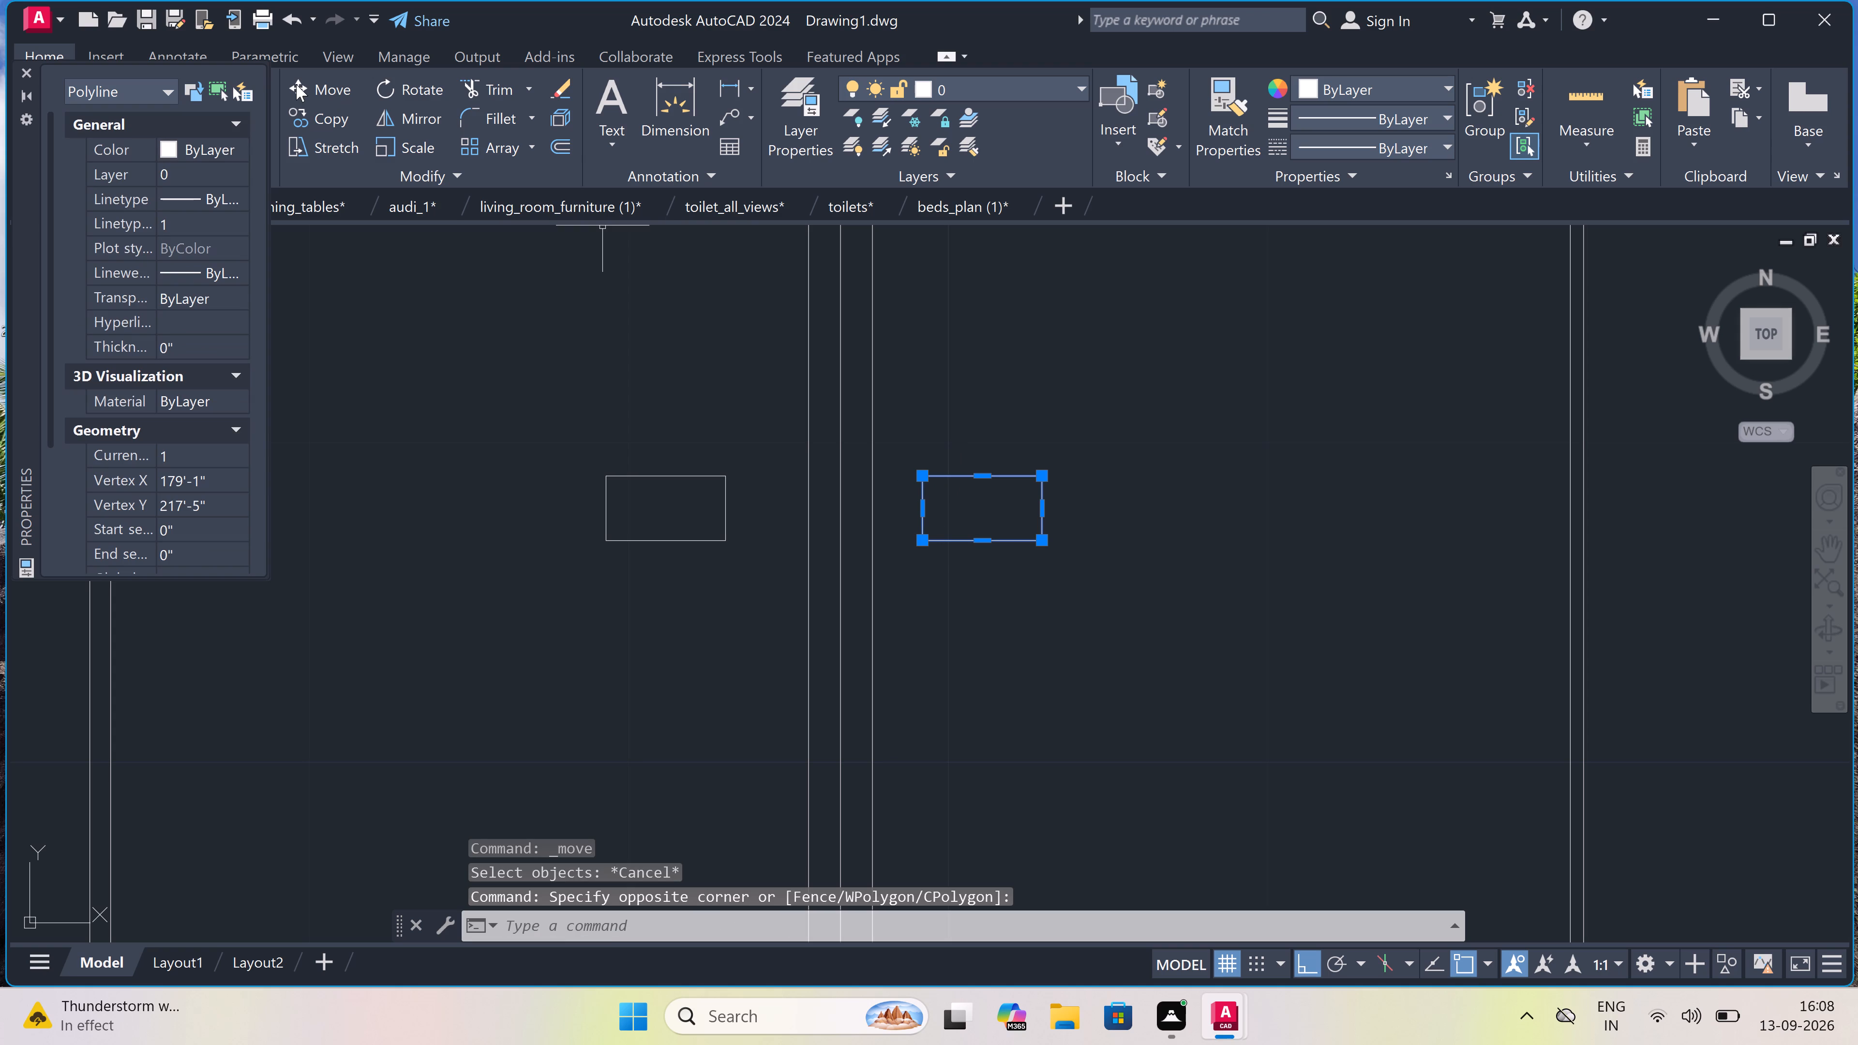
left_click(330, 91)
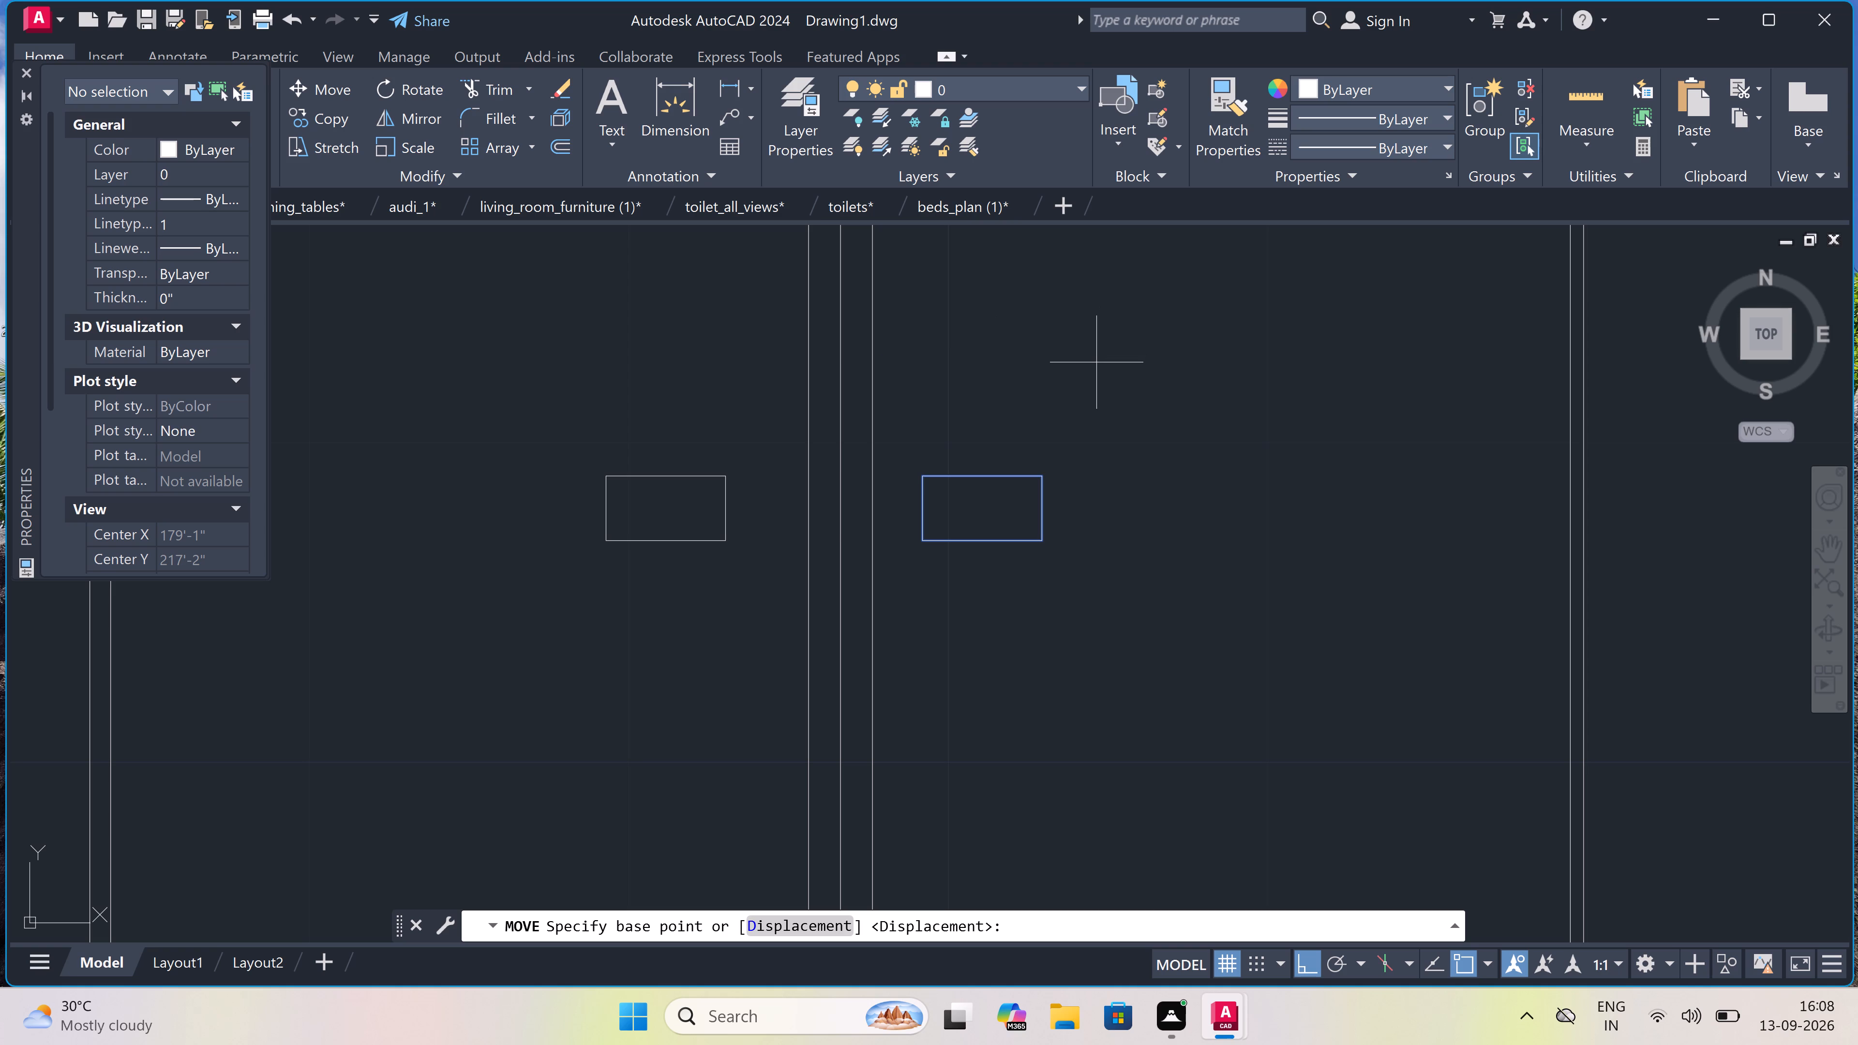
left_click(984, 500)
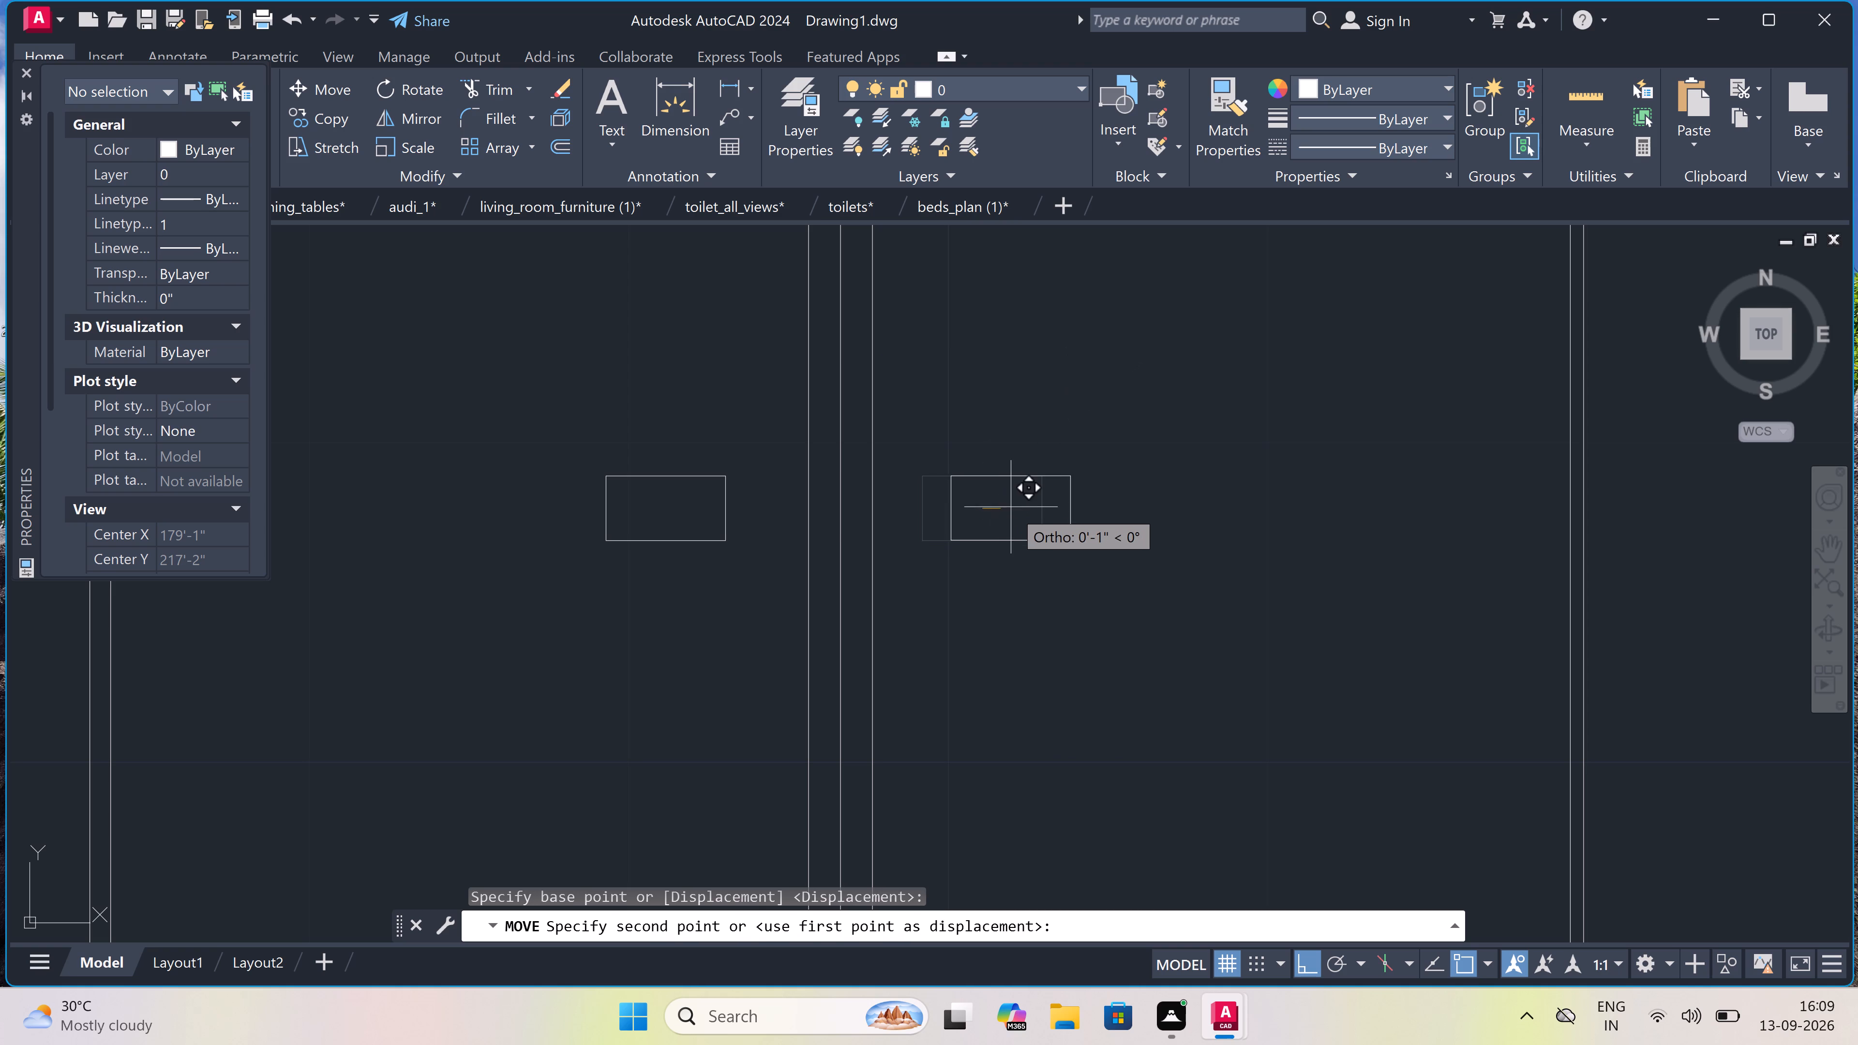
left_click(1013, 509)
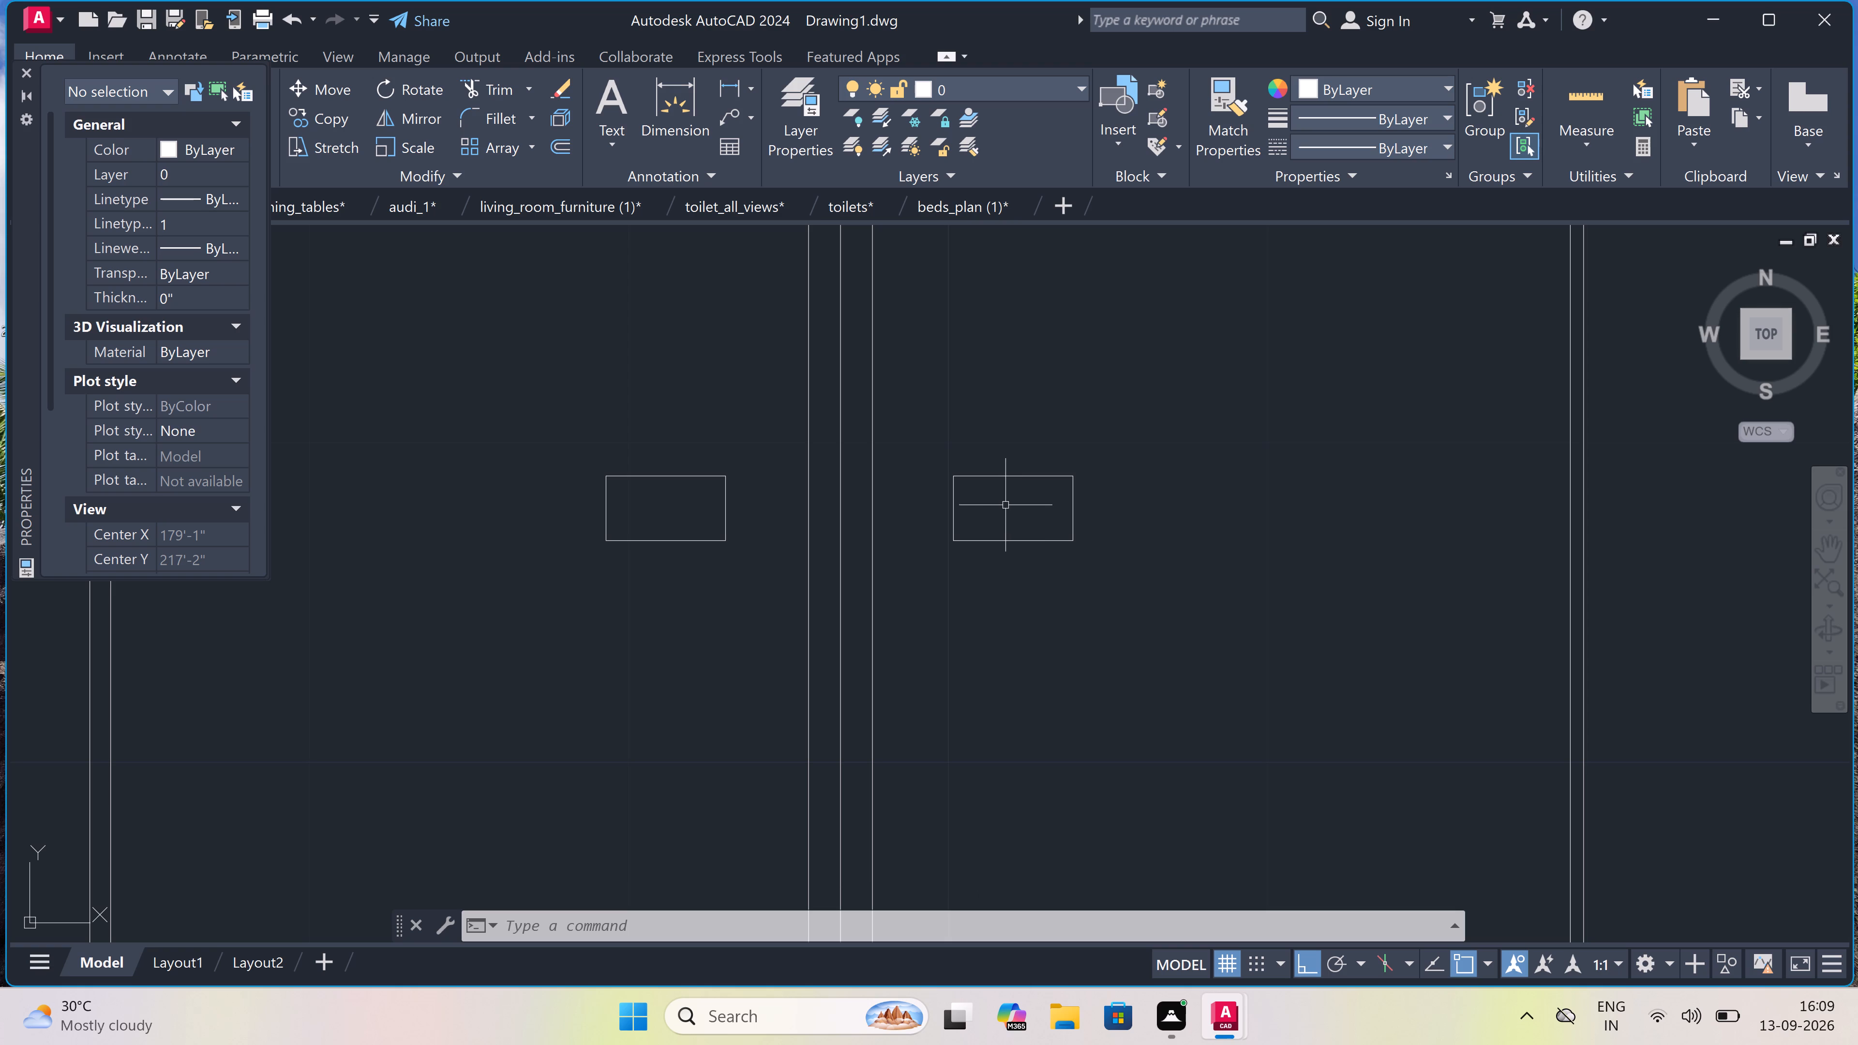
Draw a slightly smaller rectangle just inside the square window outline beside the door, forming the window frame.
scroll(987, 487, "down", 7)
scroll(990, 473, "up", 3)
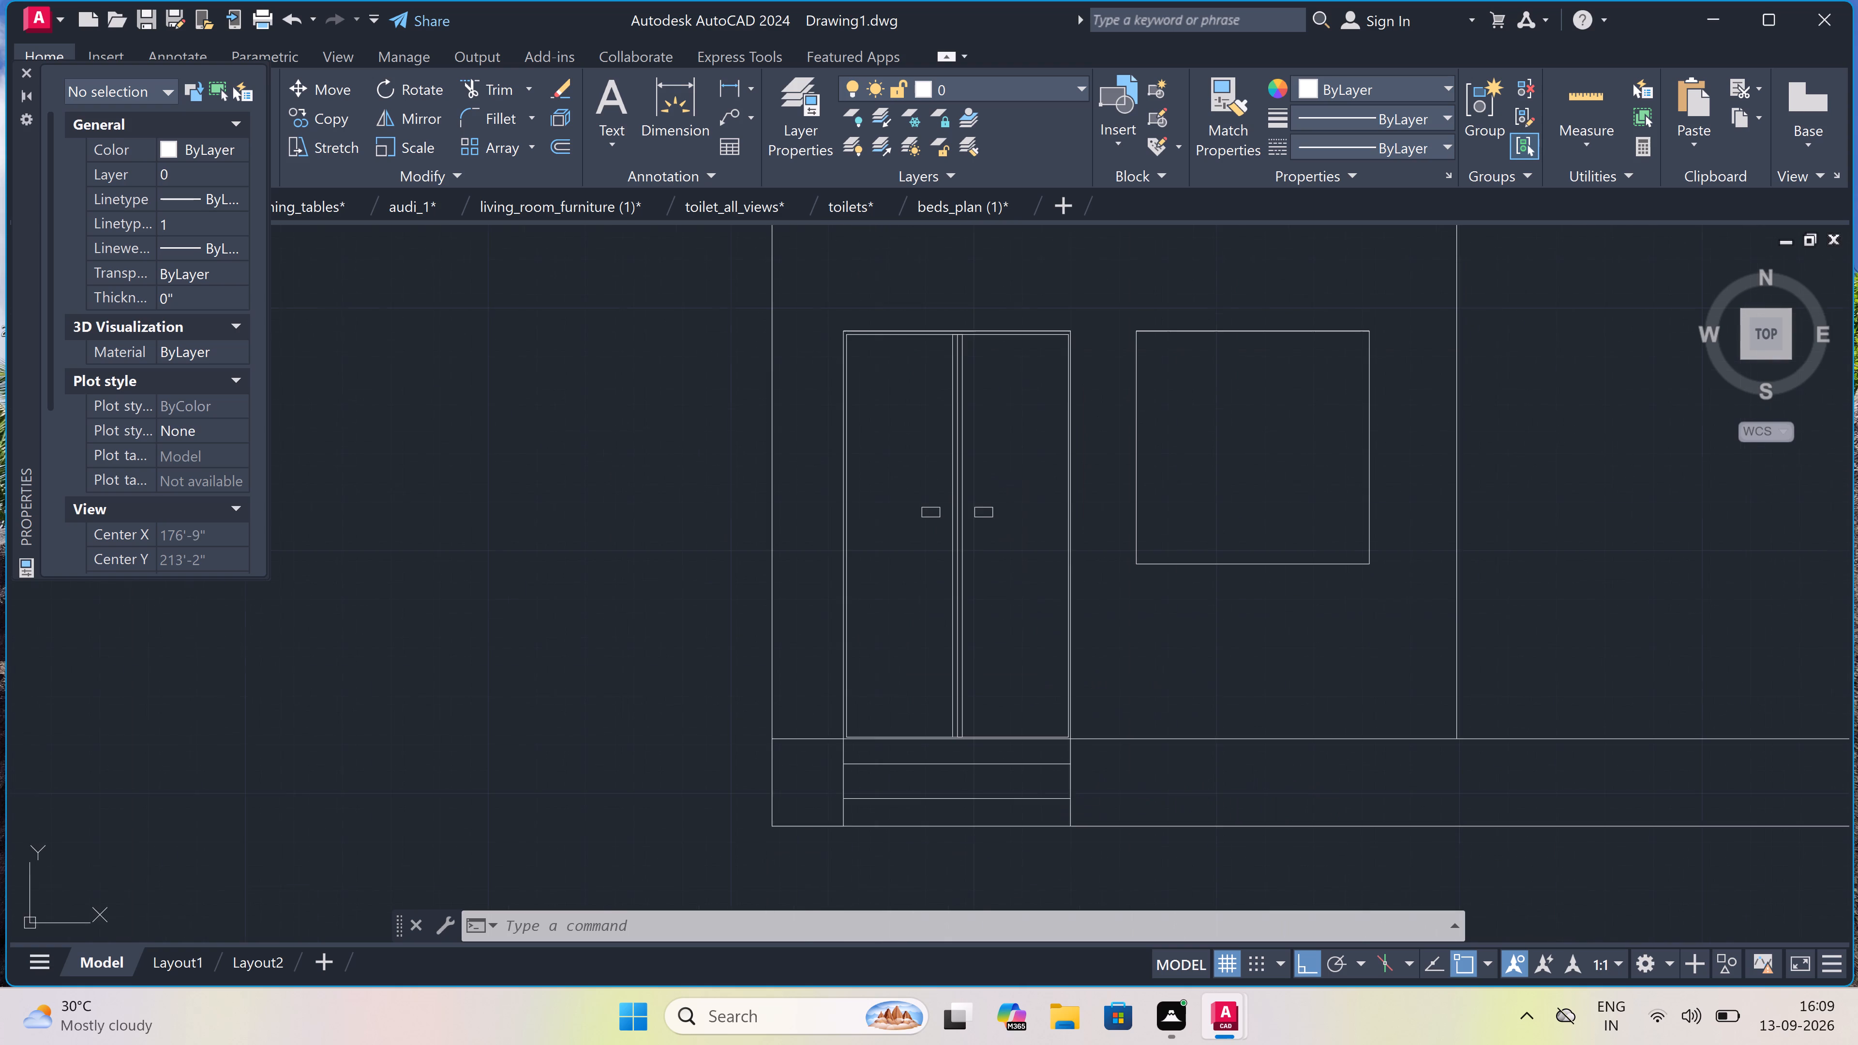
scroll(990, 473, "down", 2)
scroll(1110, 451, "up", 3)
scroll(1085, 432, "down", 1)
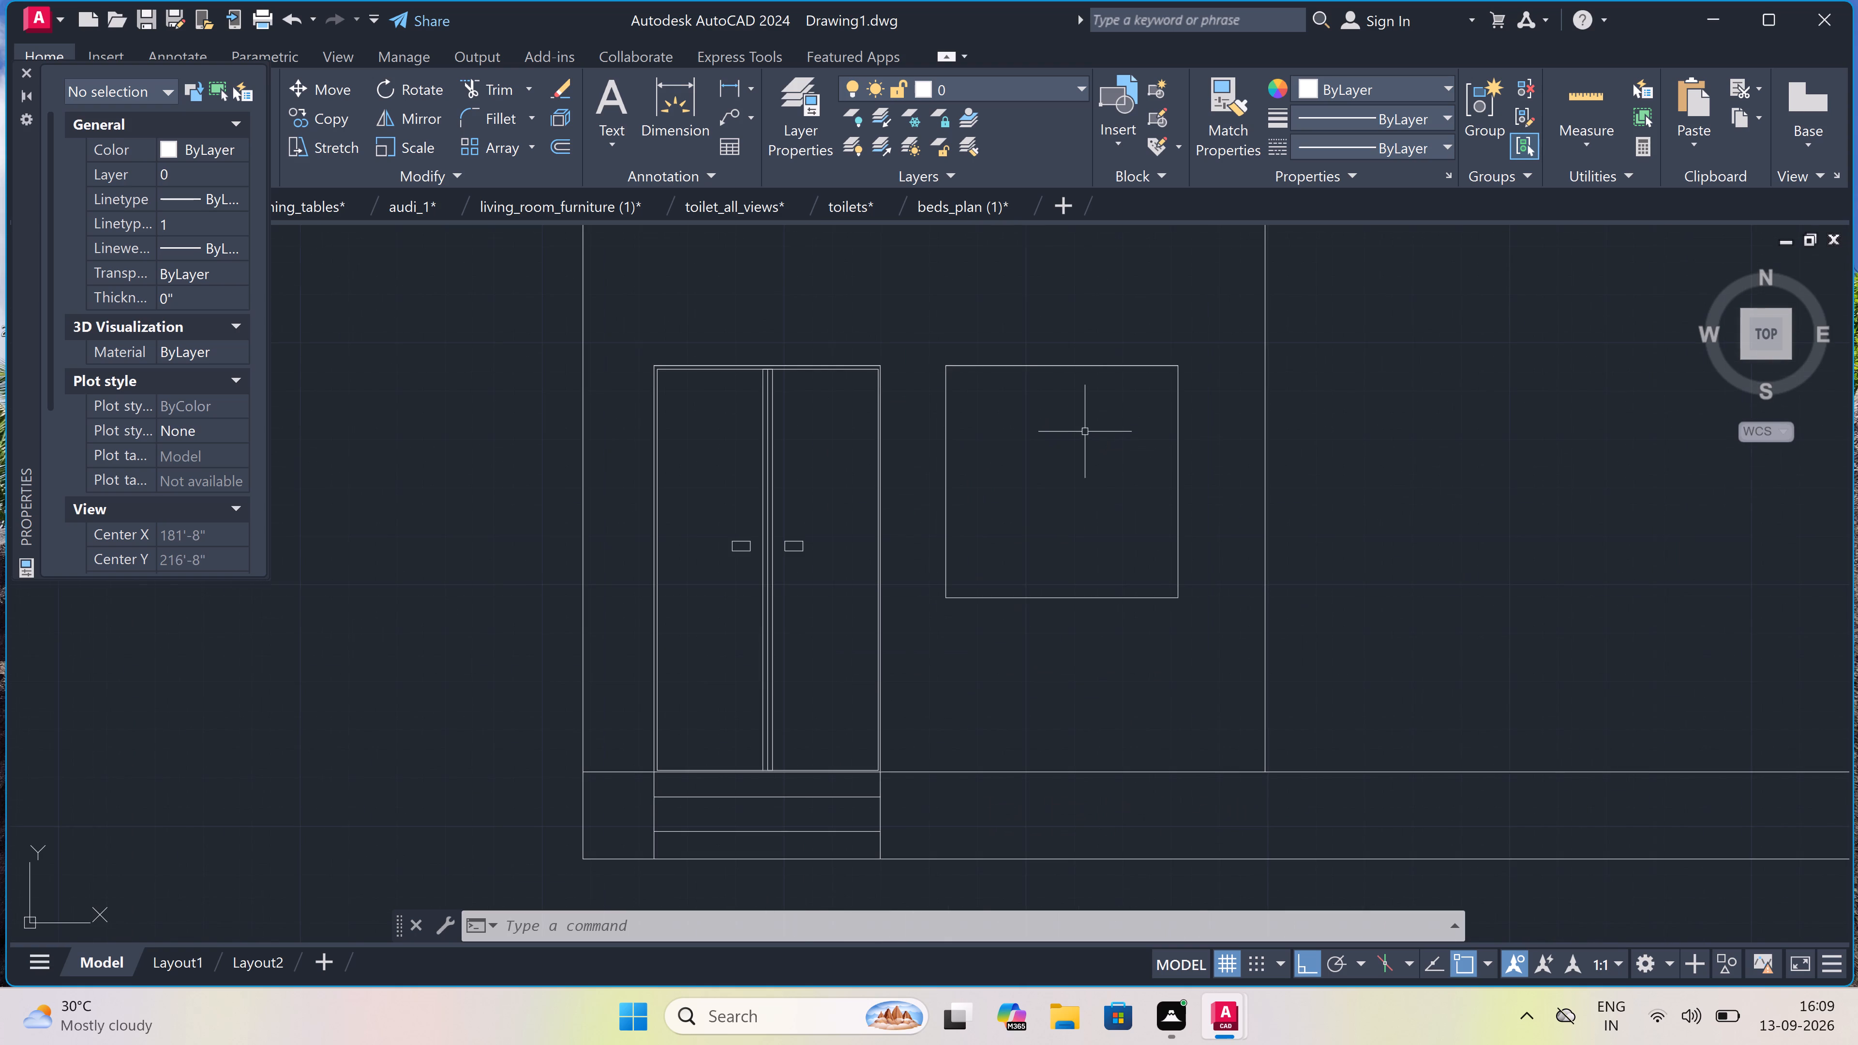
scroll(1023, 382, "up", 4)
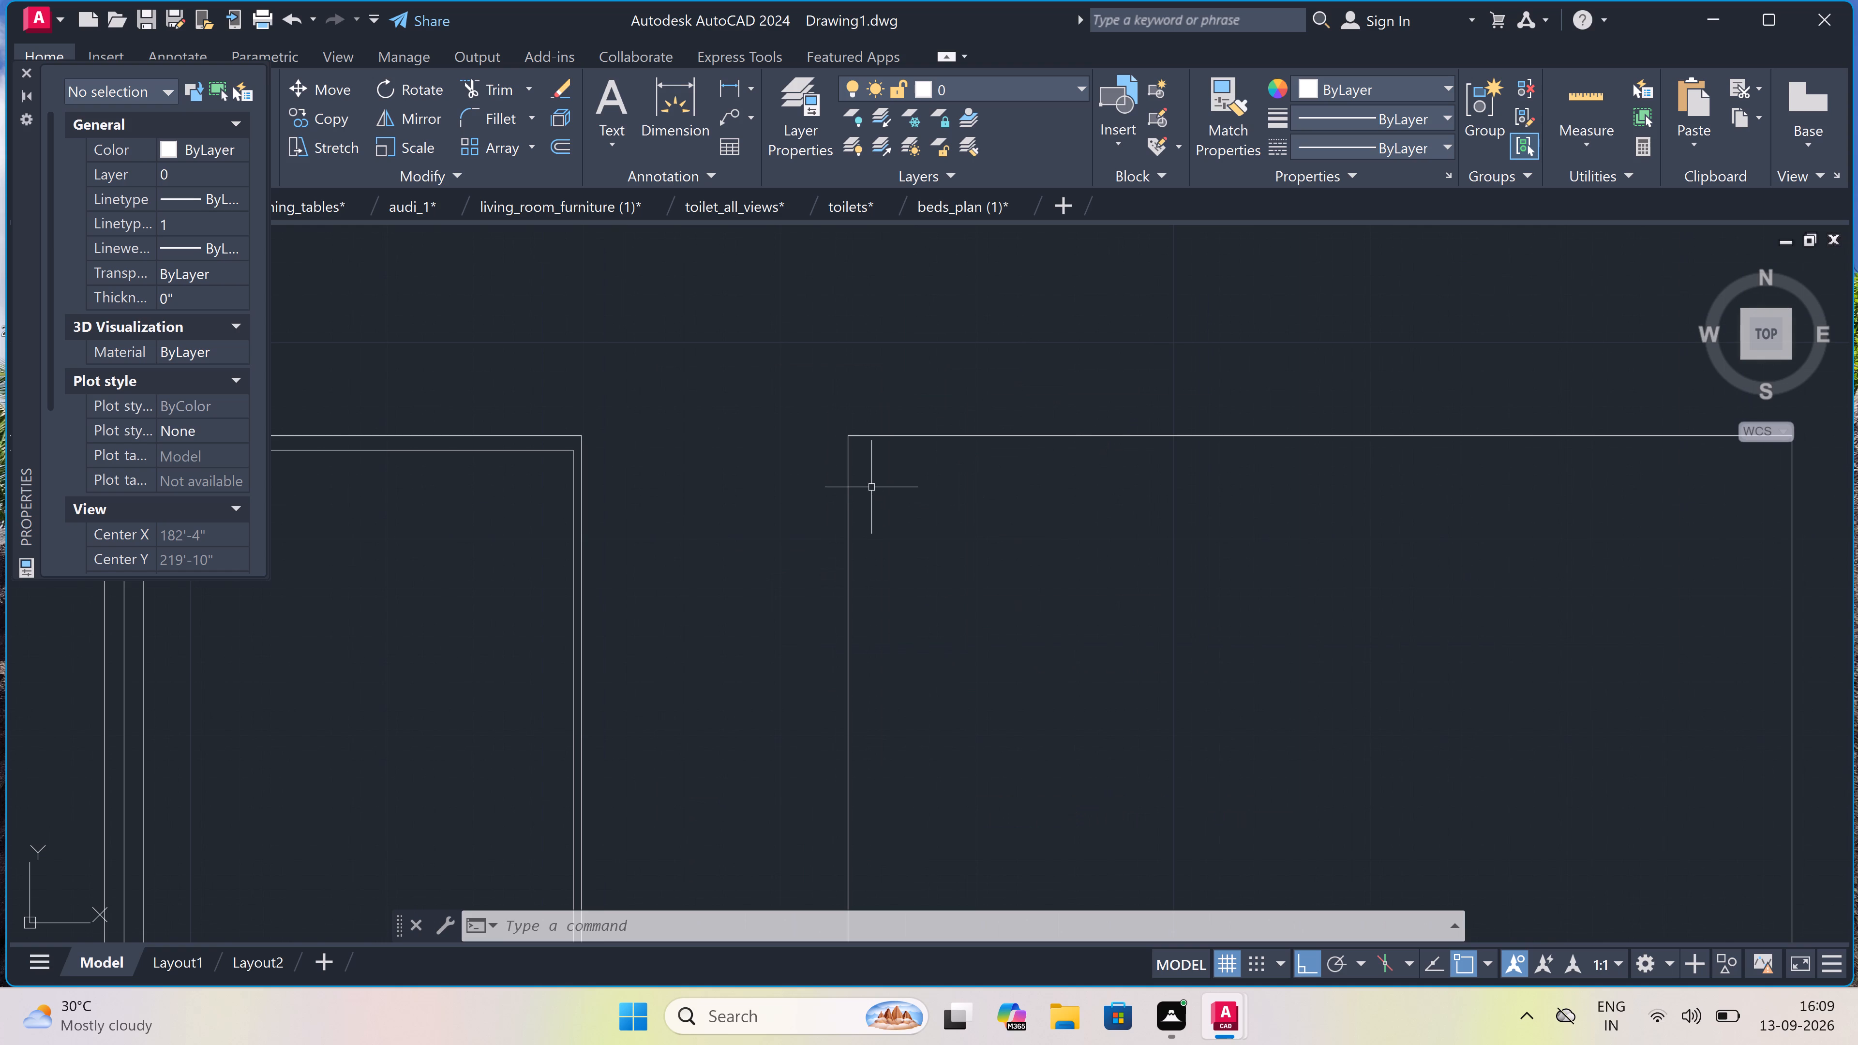
scroll(877, 483, "up", 1)
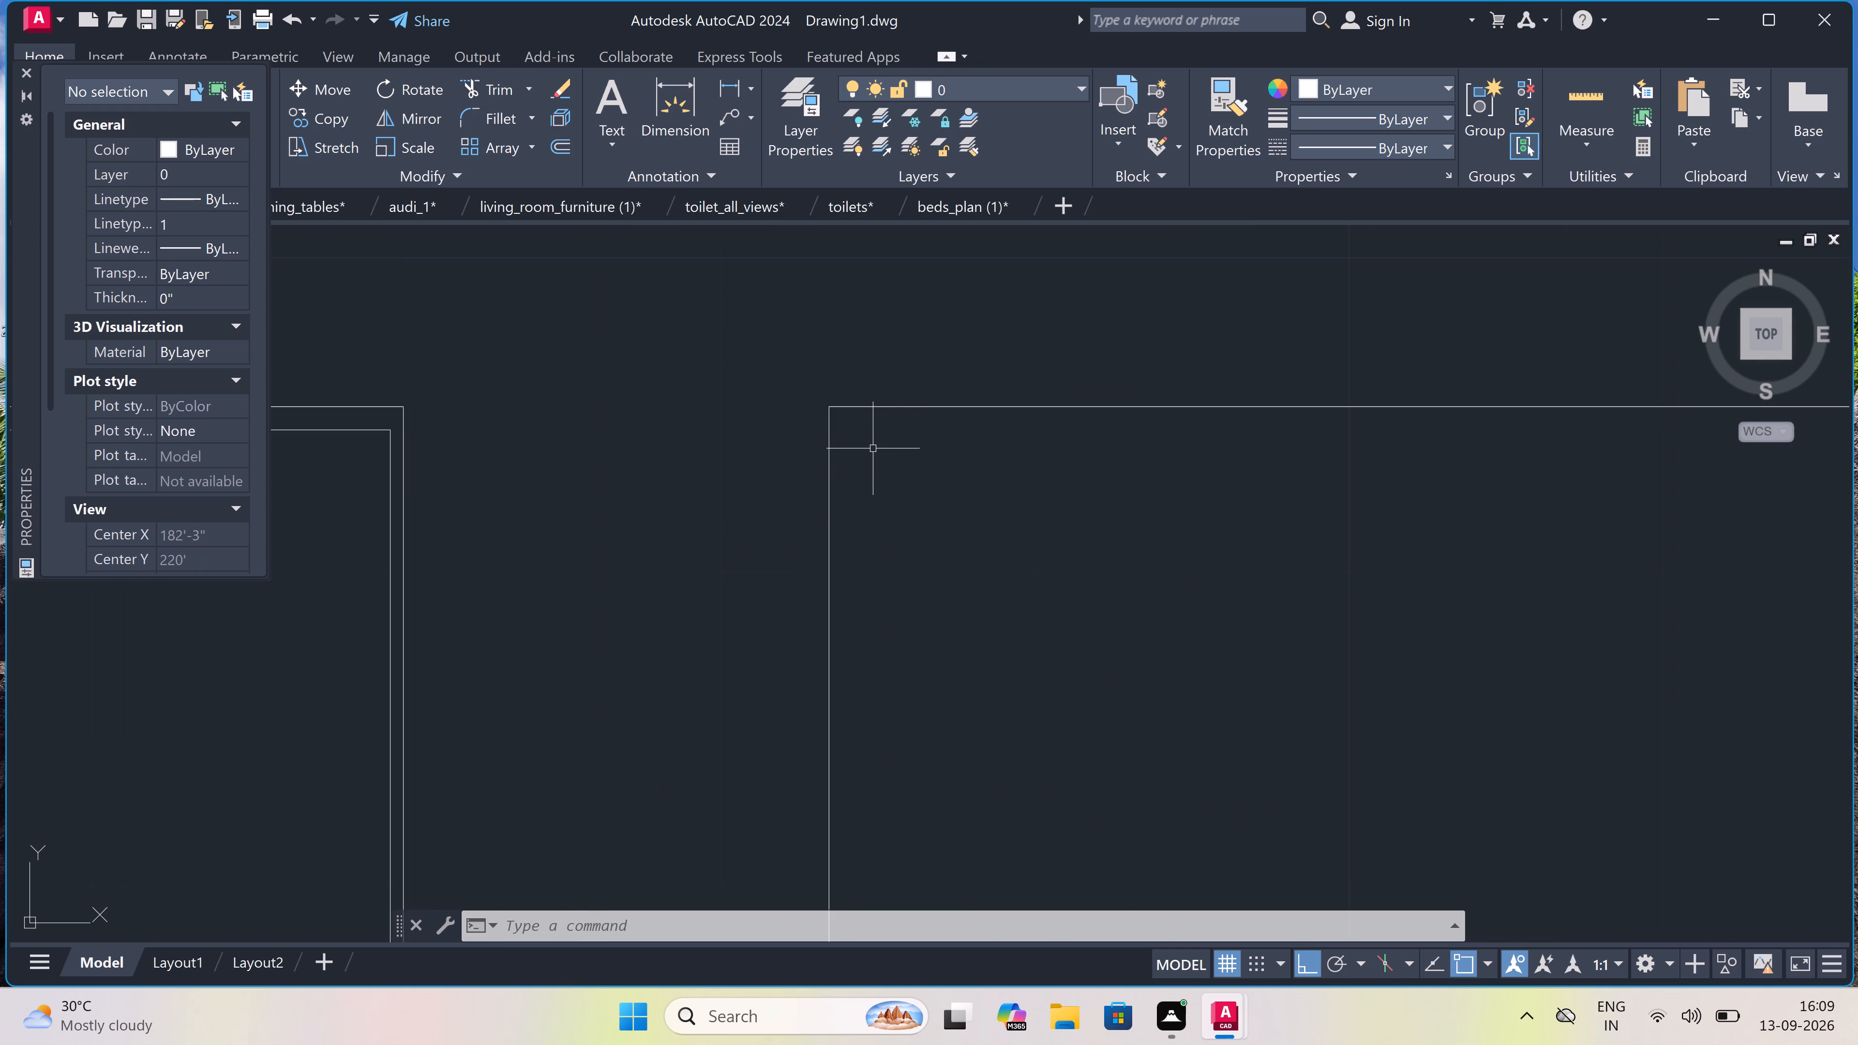
type("RE")
key("c")
key("space")
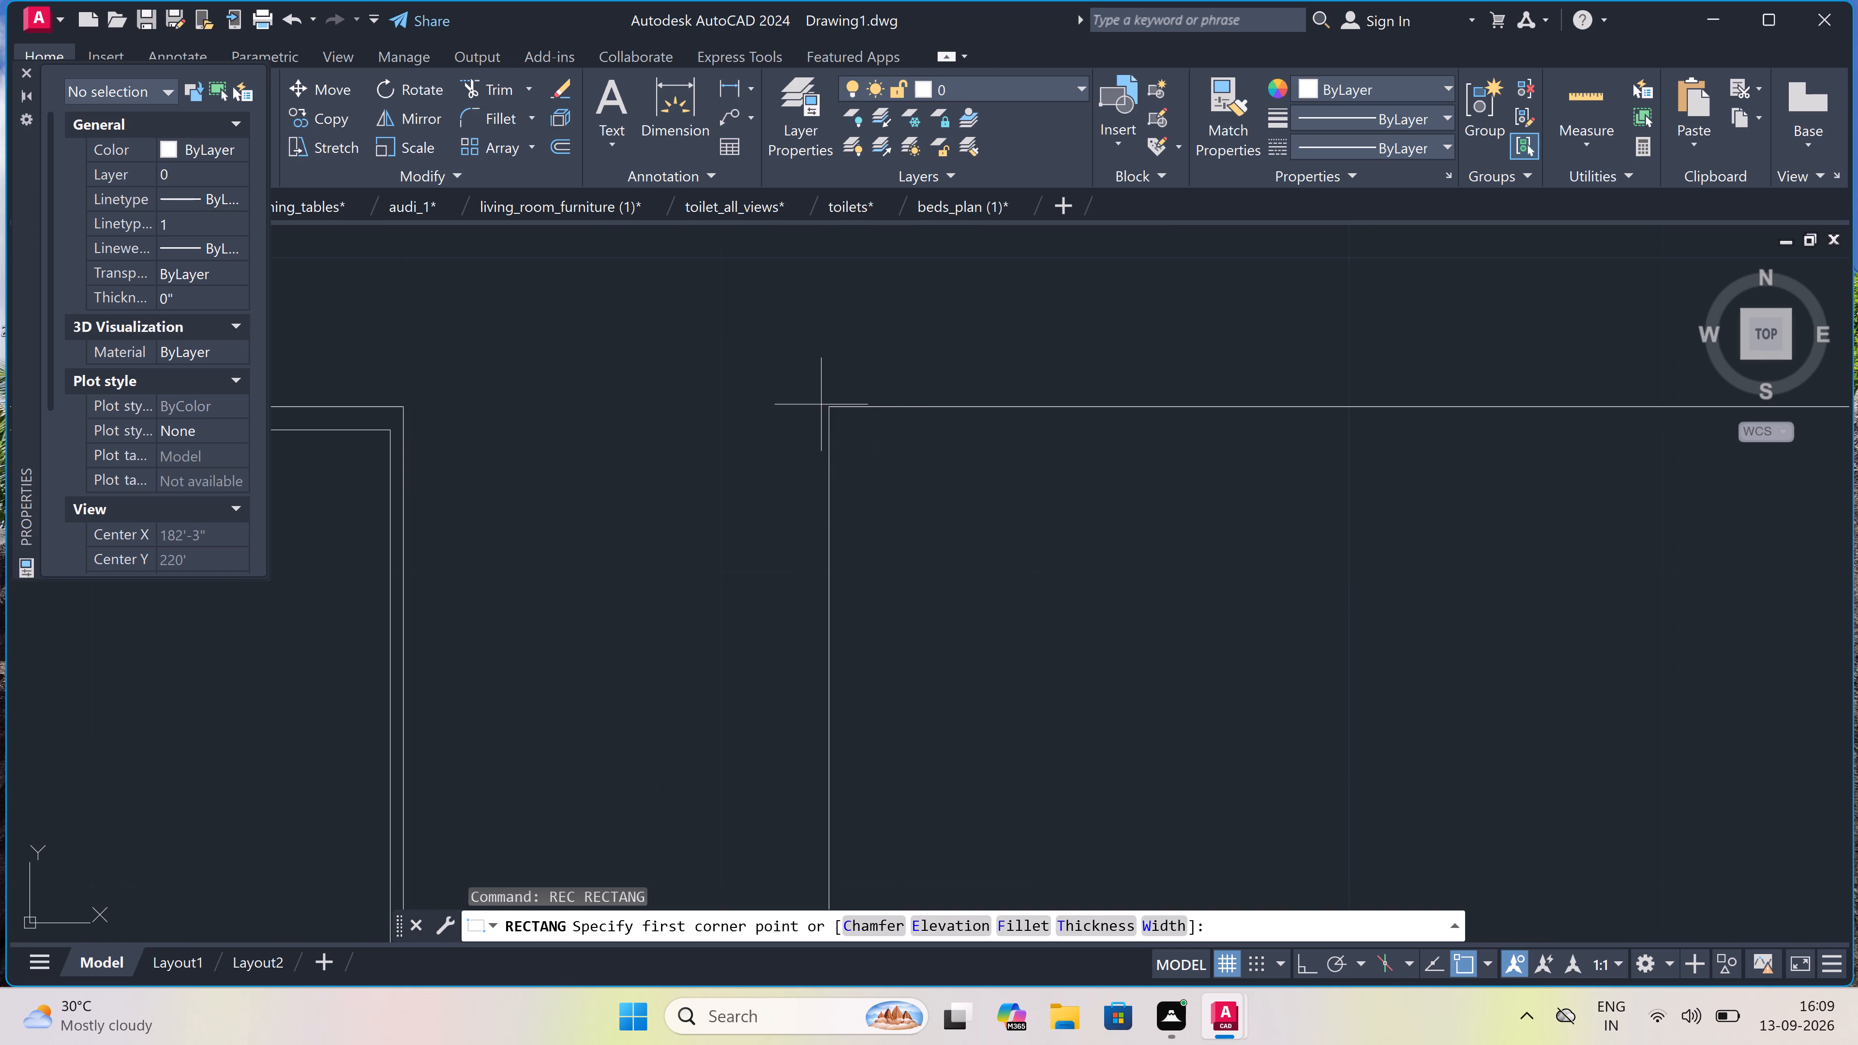
scroll(853, 431, "up", 4)
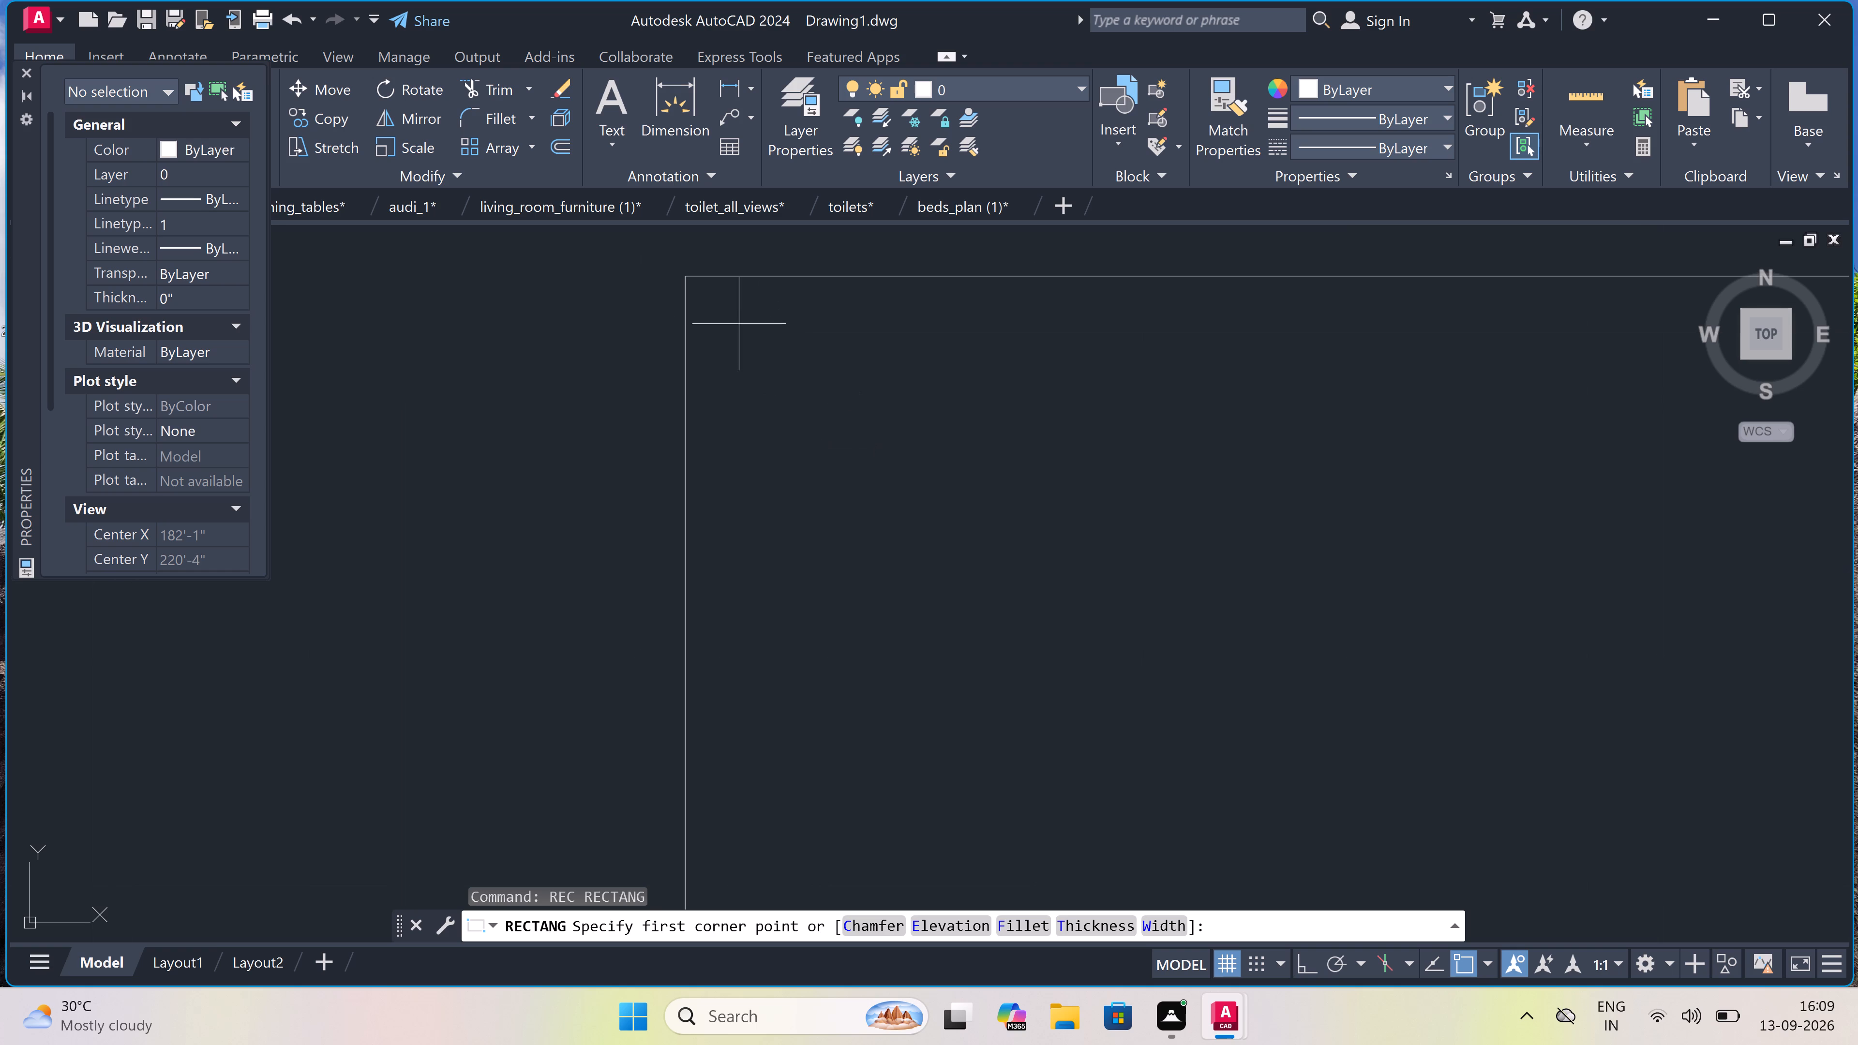
left_click_drag(723, 316, 787, 357)
scroll(1008, 449, "down", 8)
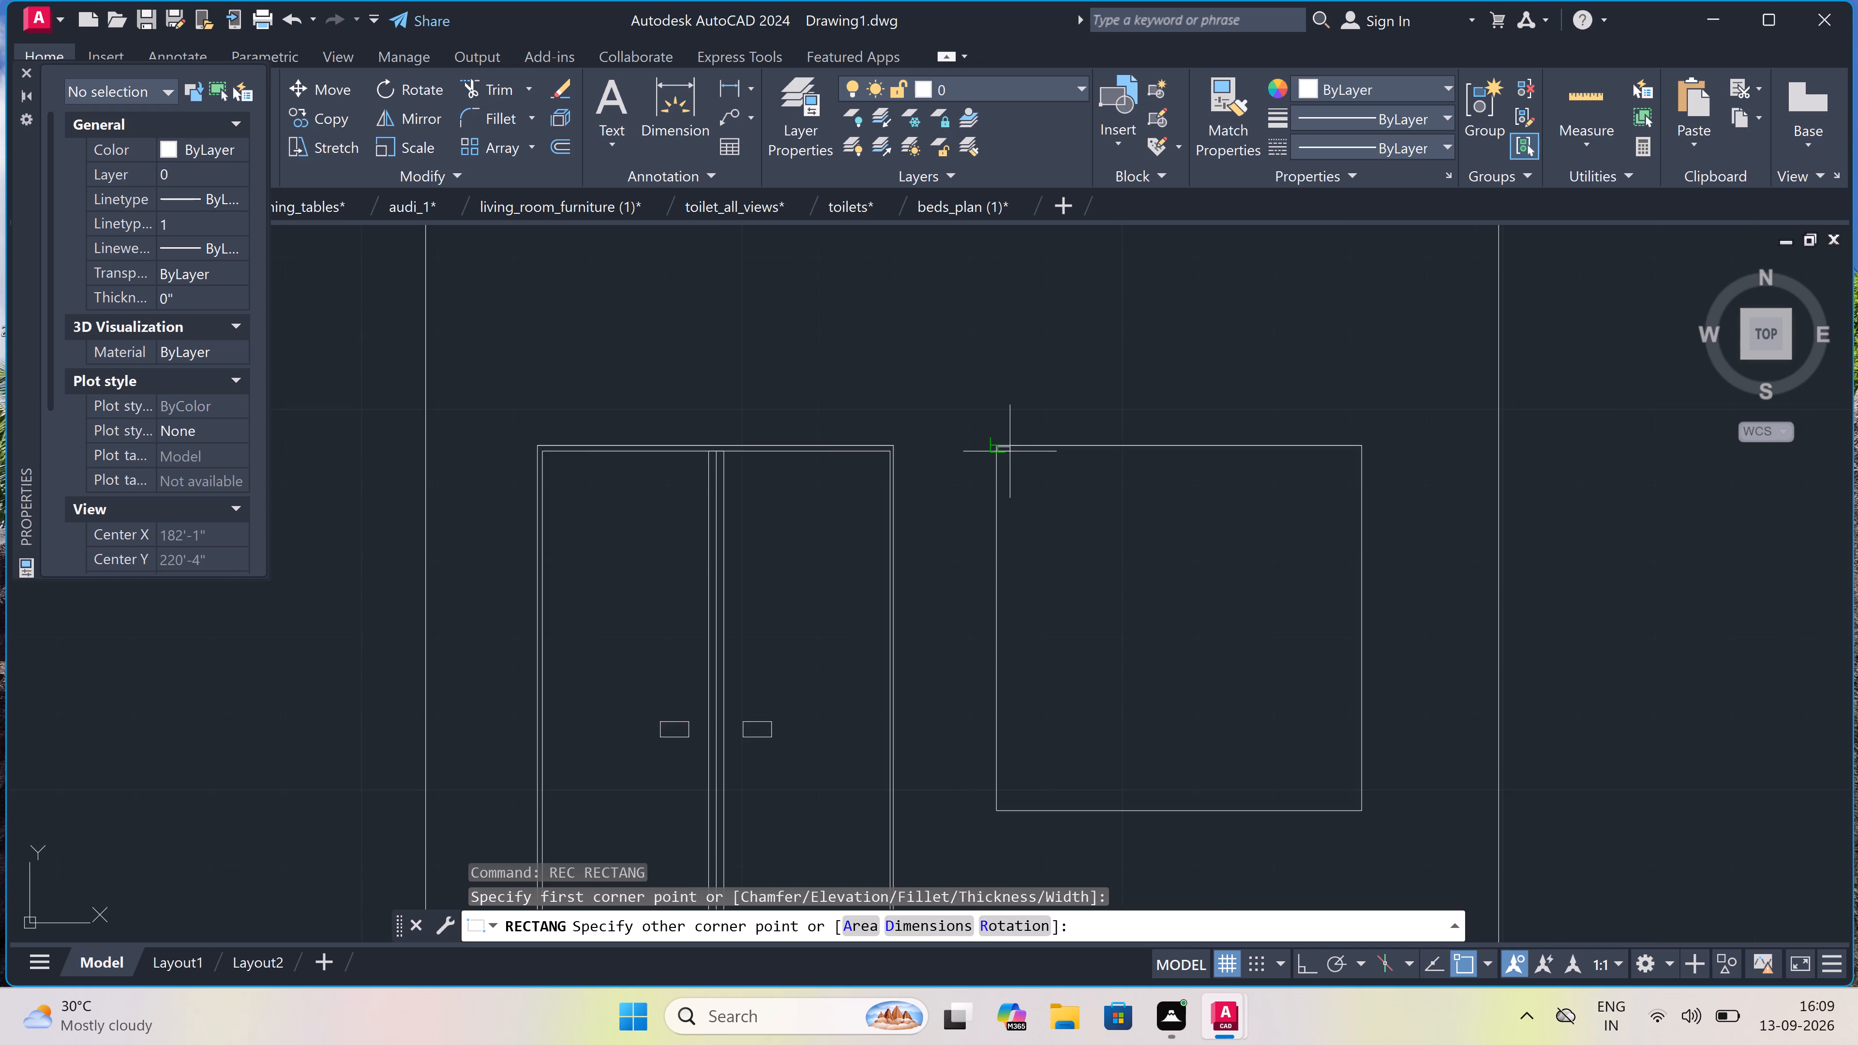
scroll(1010, 451, "down", 1)
scroll(1213, 666, "up", 3)
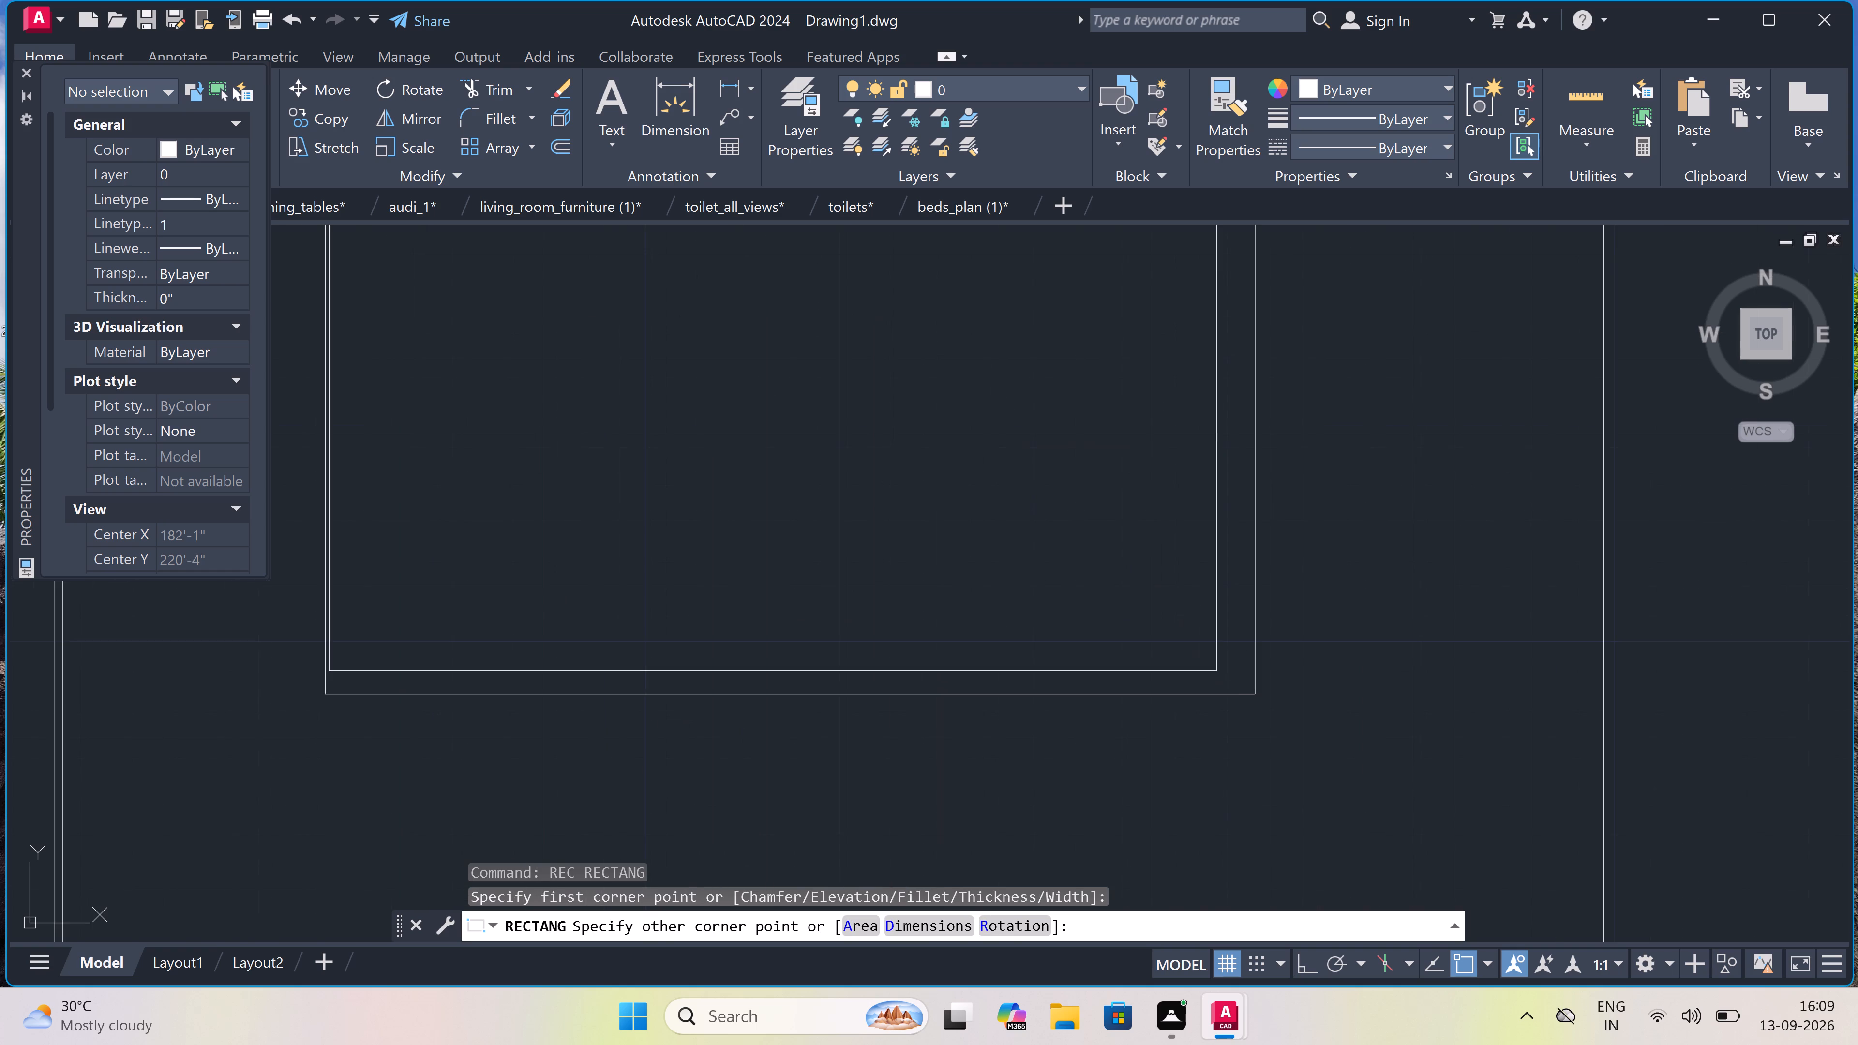
scroll(1256, 692, "up", 3)
scroll(1217, 700, "up", 1)
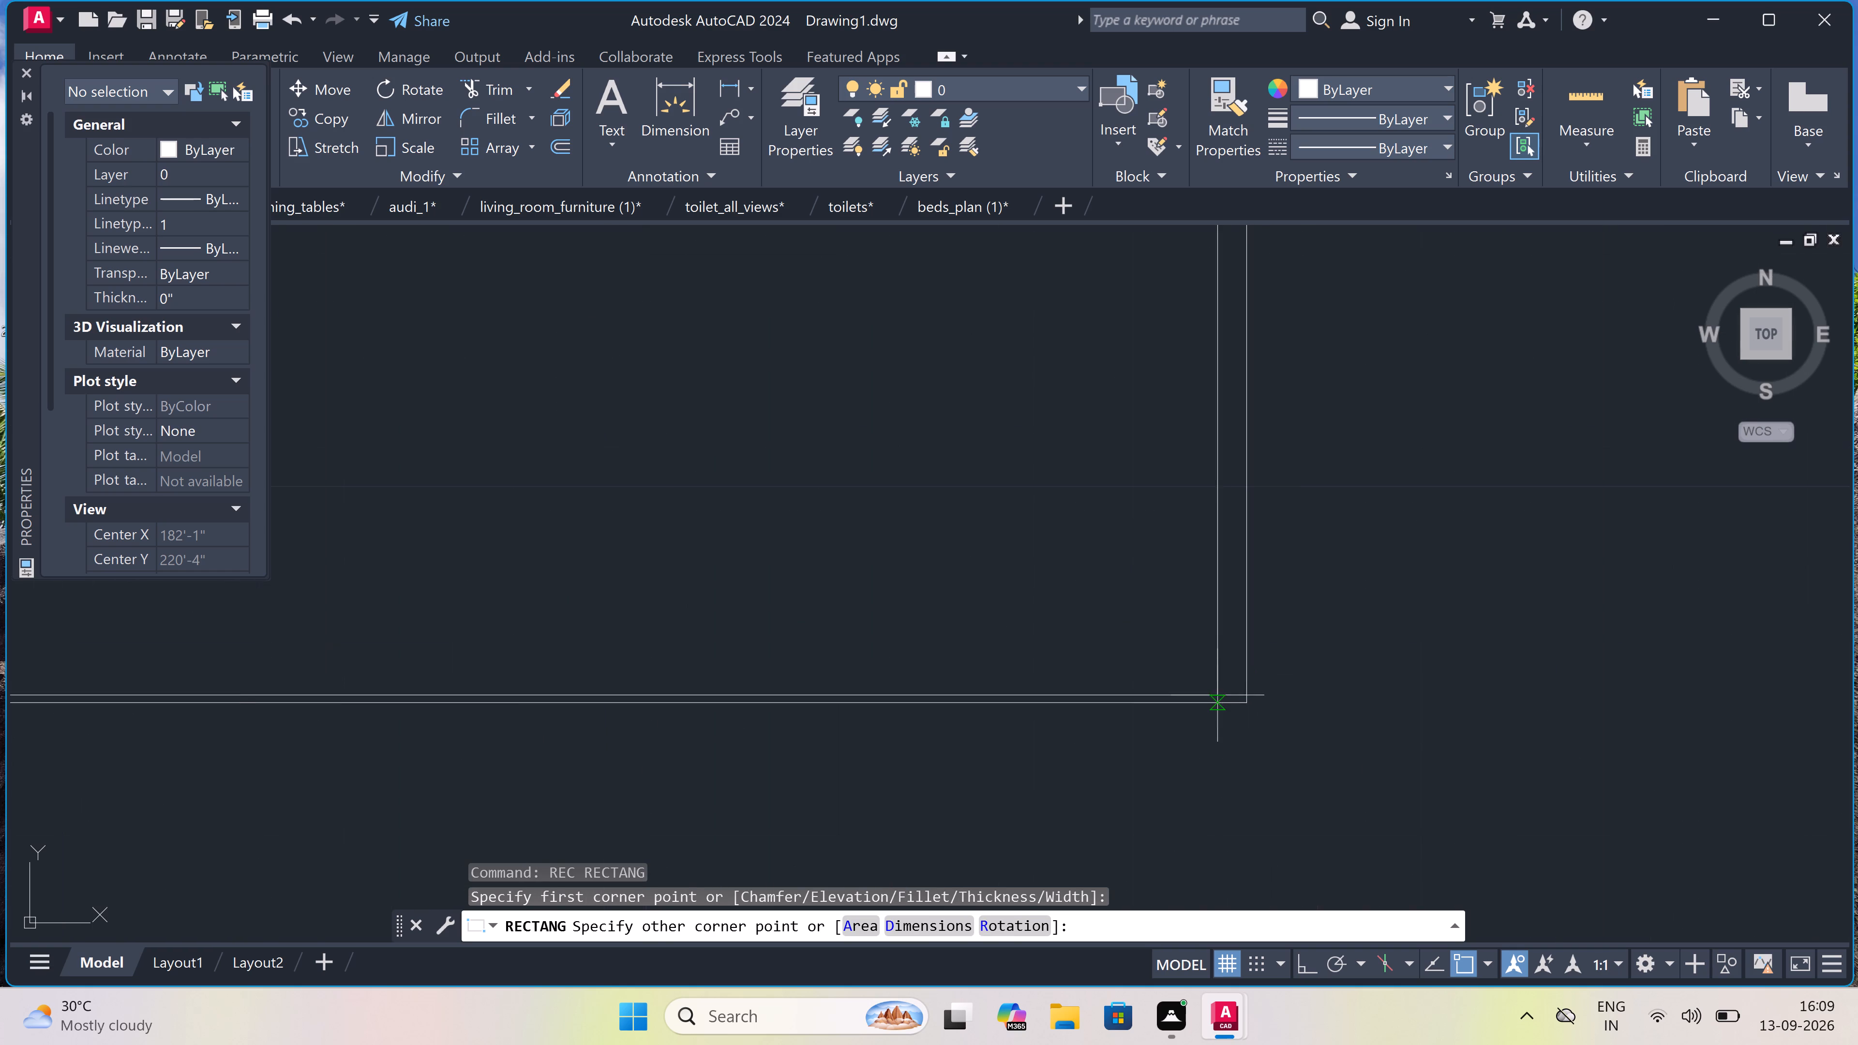
scroll(1238, 680, "up", 3)
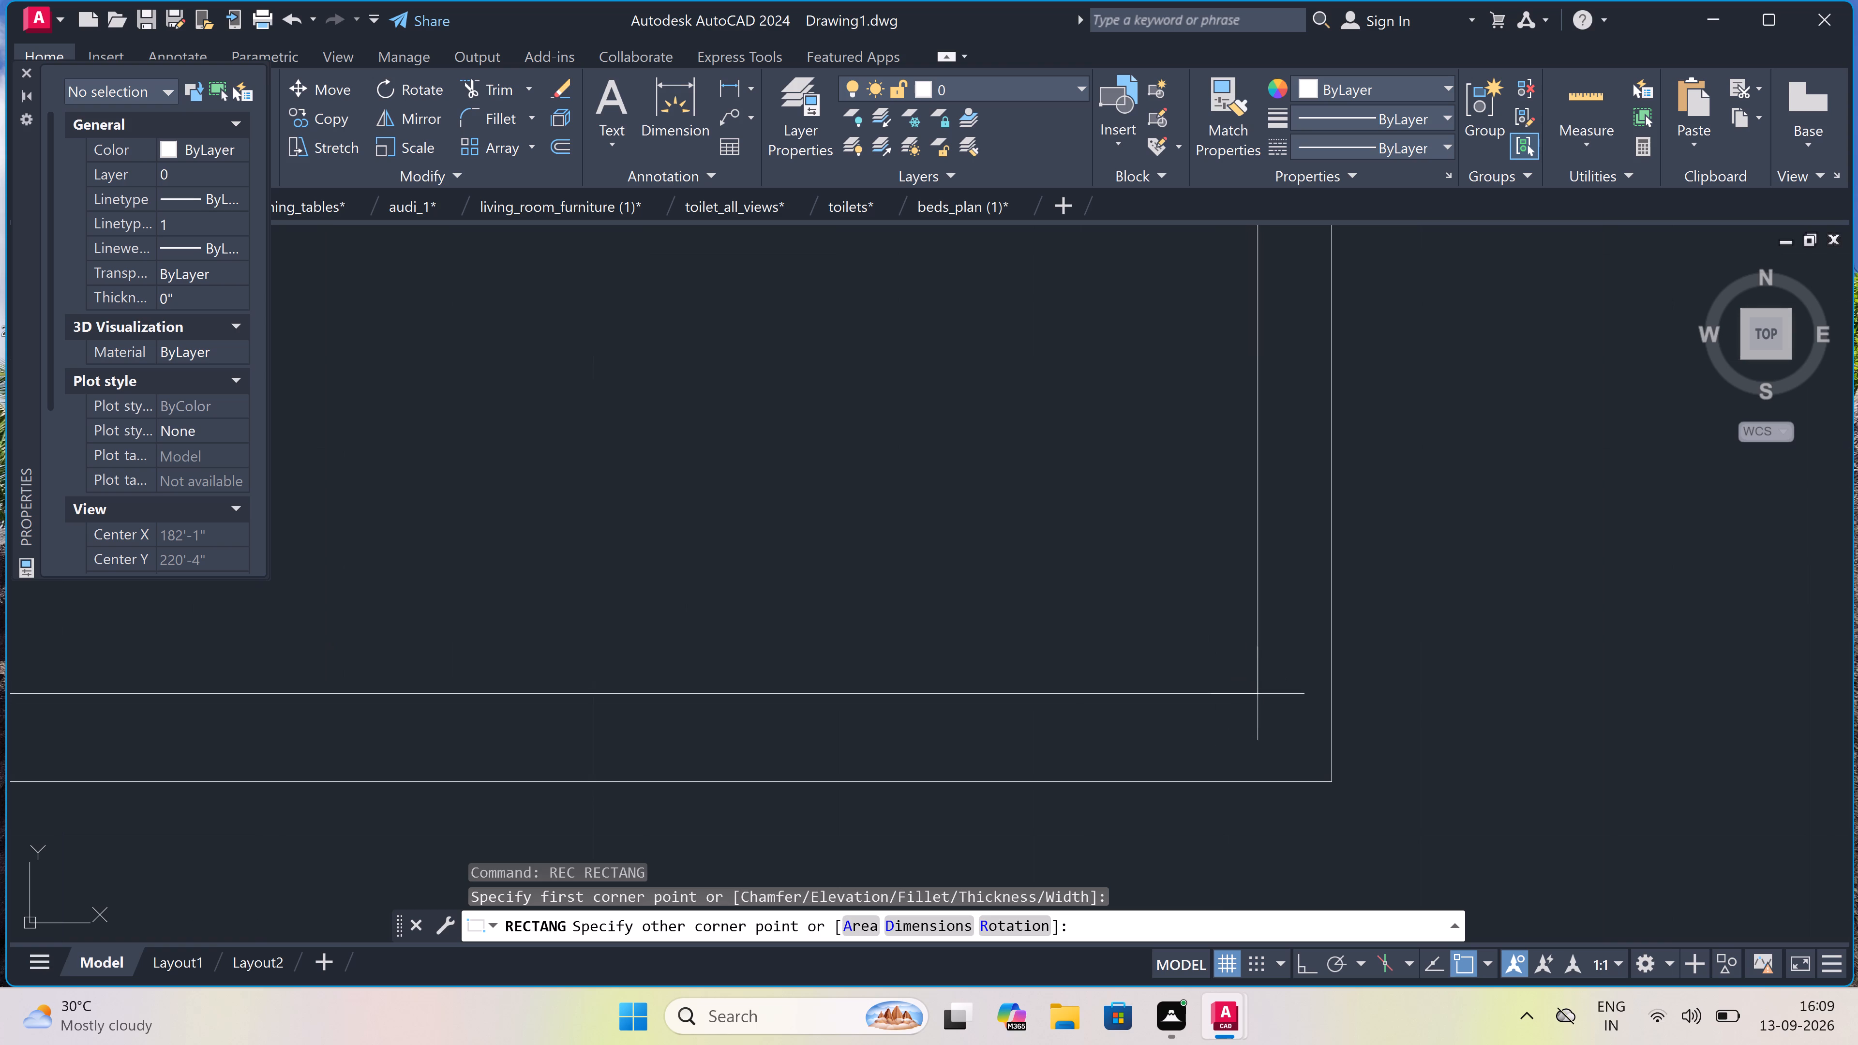
left_click(1260, 702)
Draw a vertical centre line from the midpoint of the window's inner frame top edge to its bottom edge midpoint.
scroll(1248, 698, "down", 10)
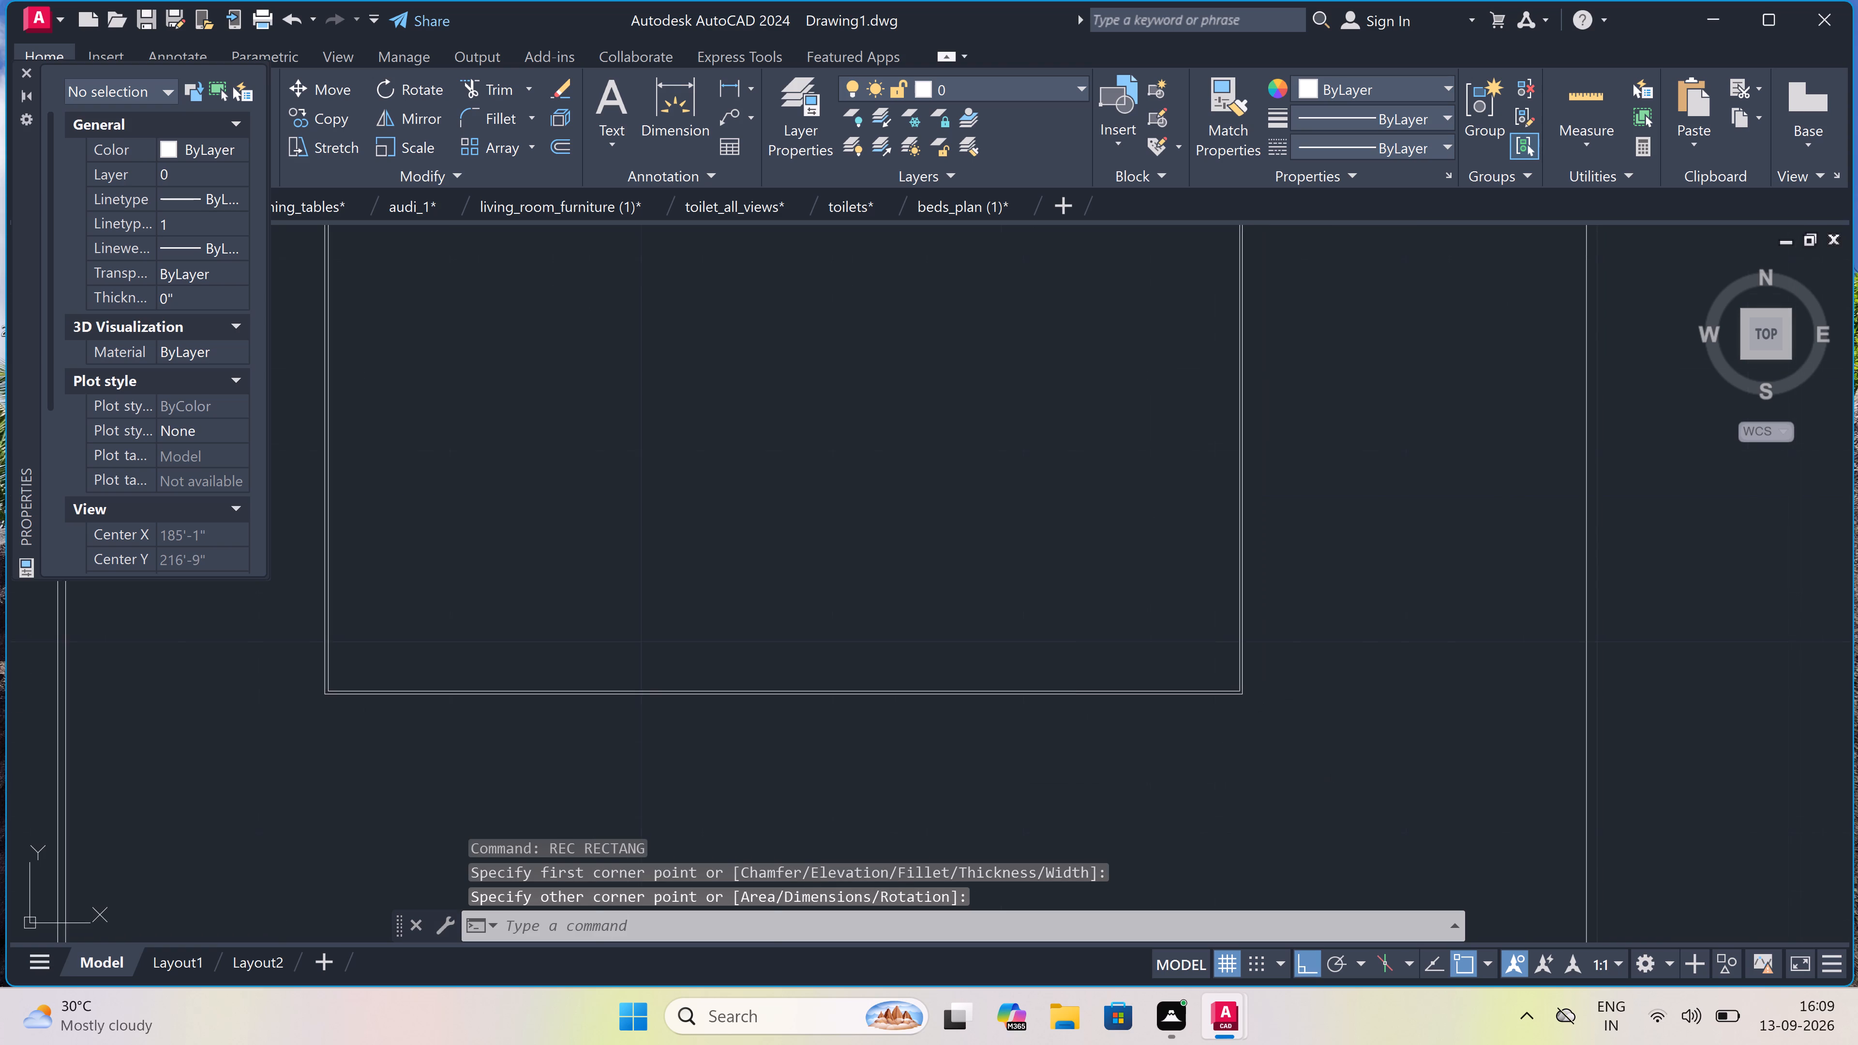
key("l")
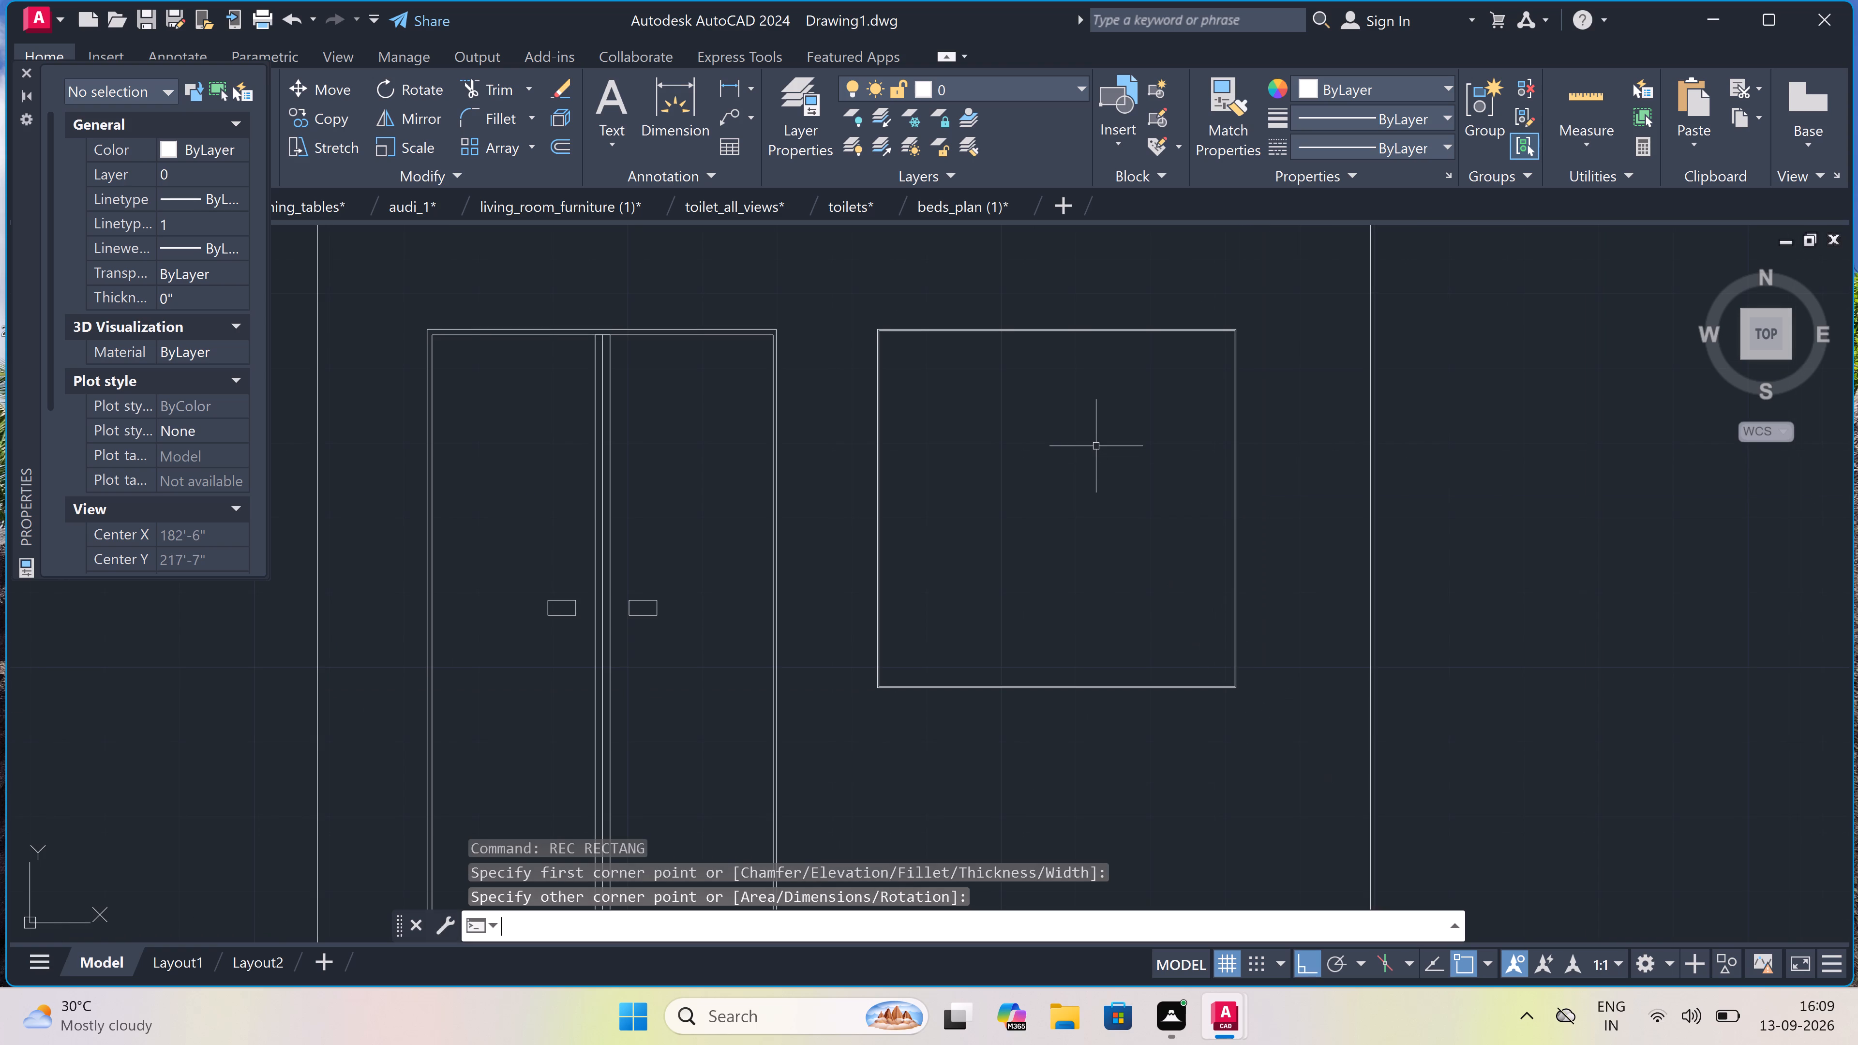
key("space")
scroll(1043, 360, "up", 4)
scroll(1049, 311, "down", 4)
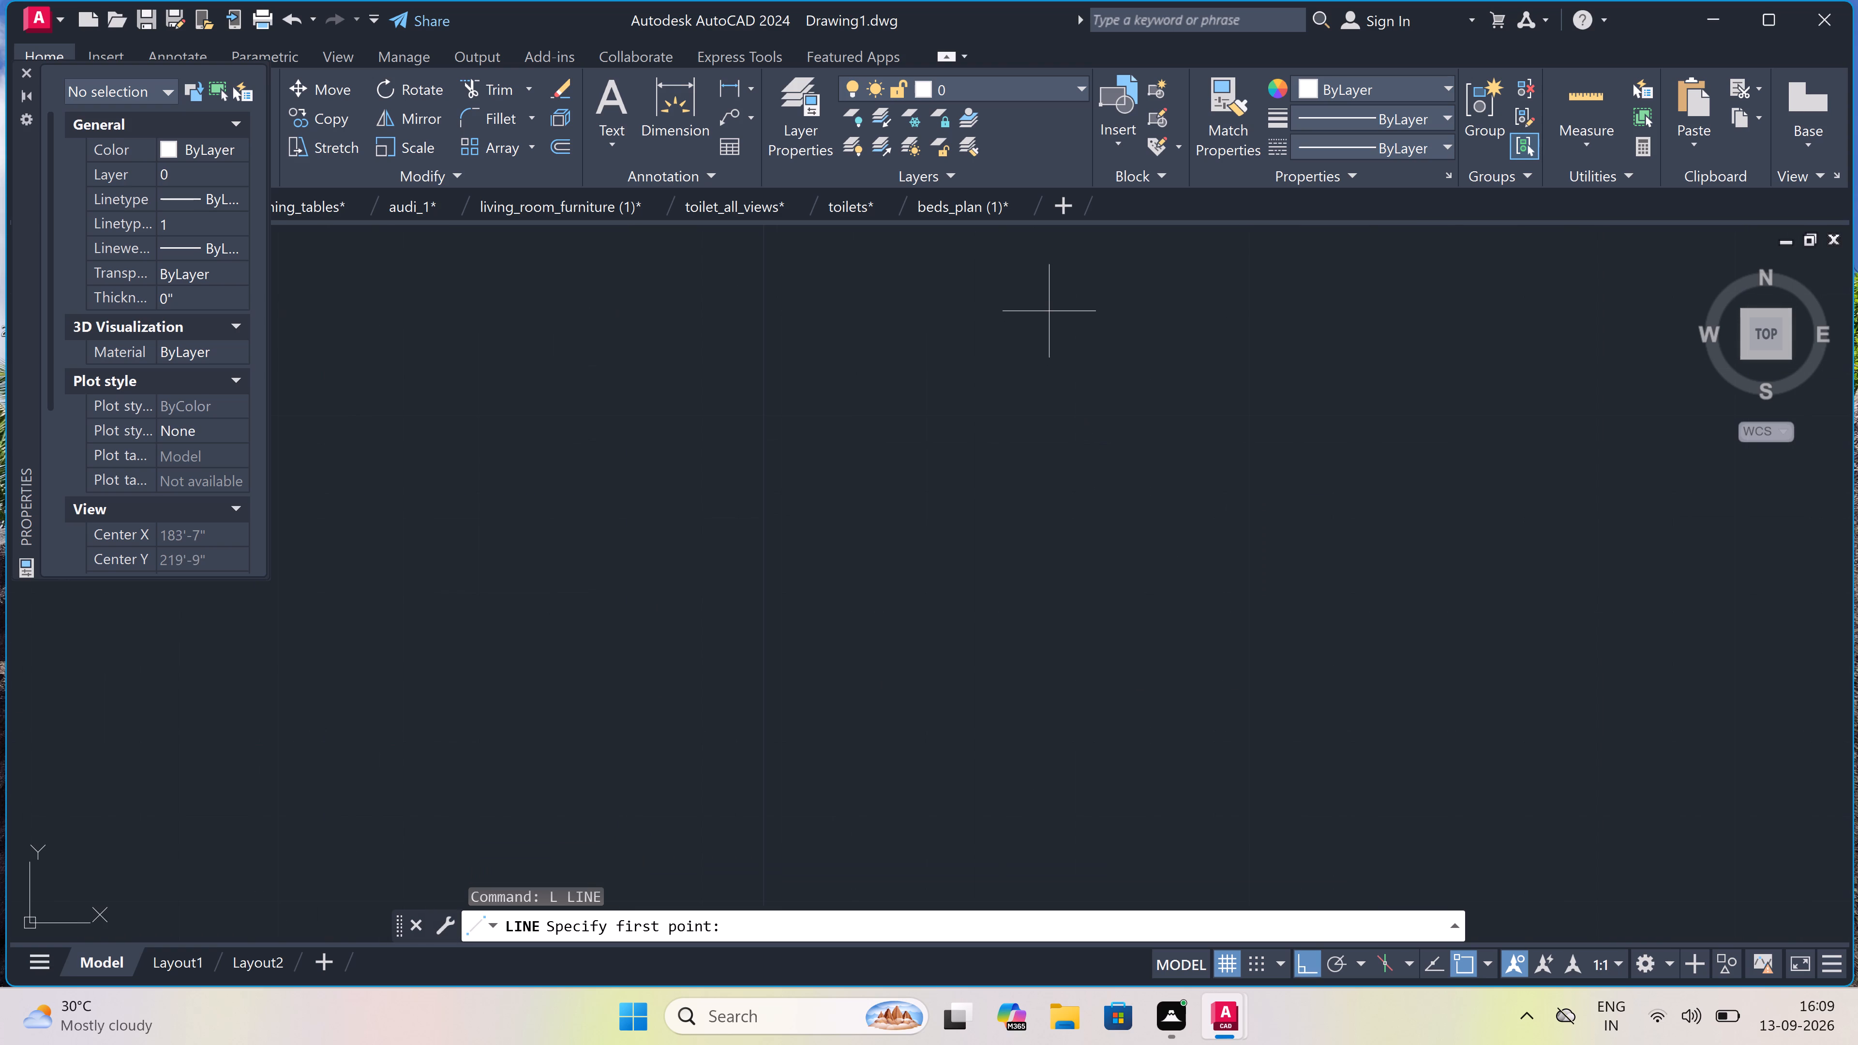
scroll(1069, 285, "up", 1)
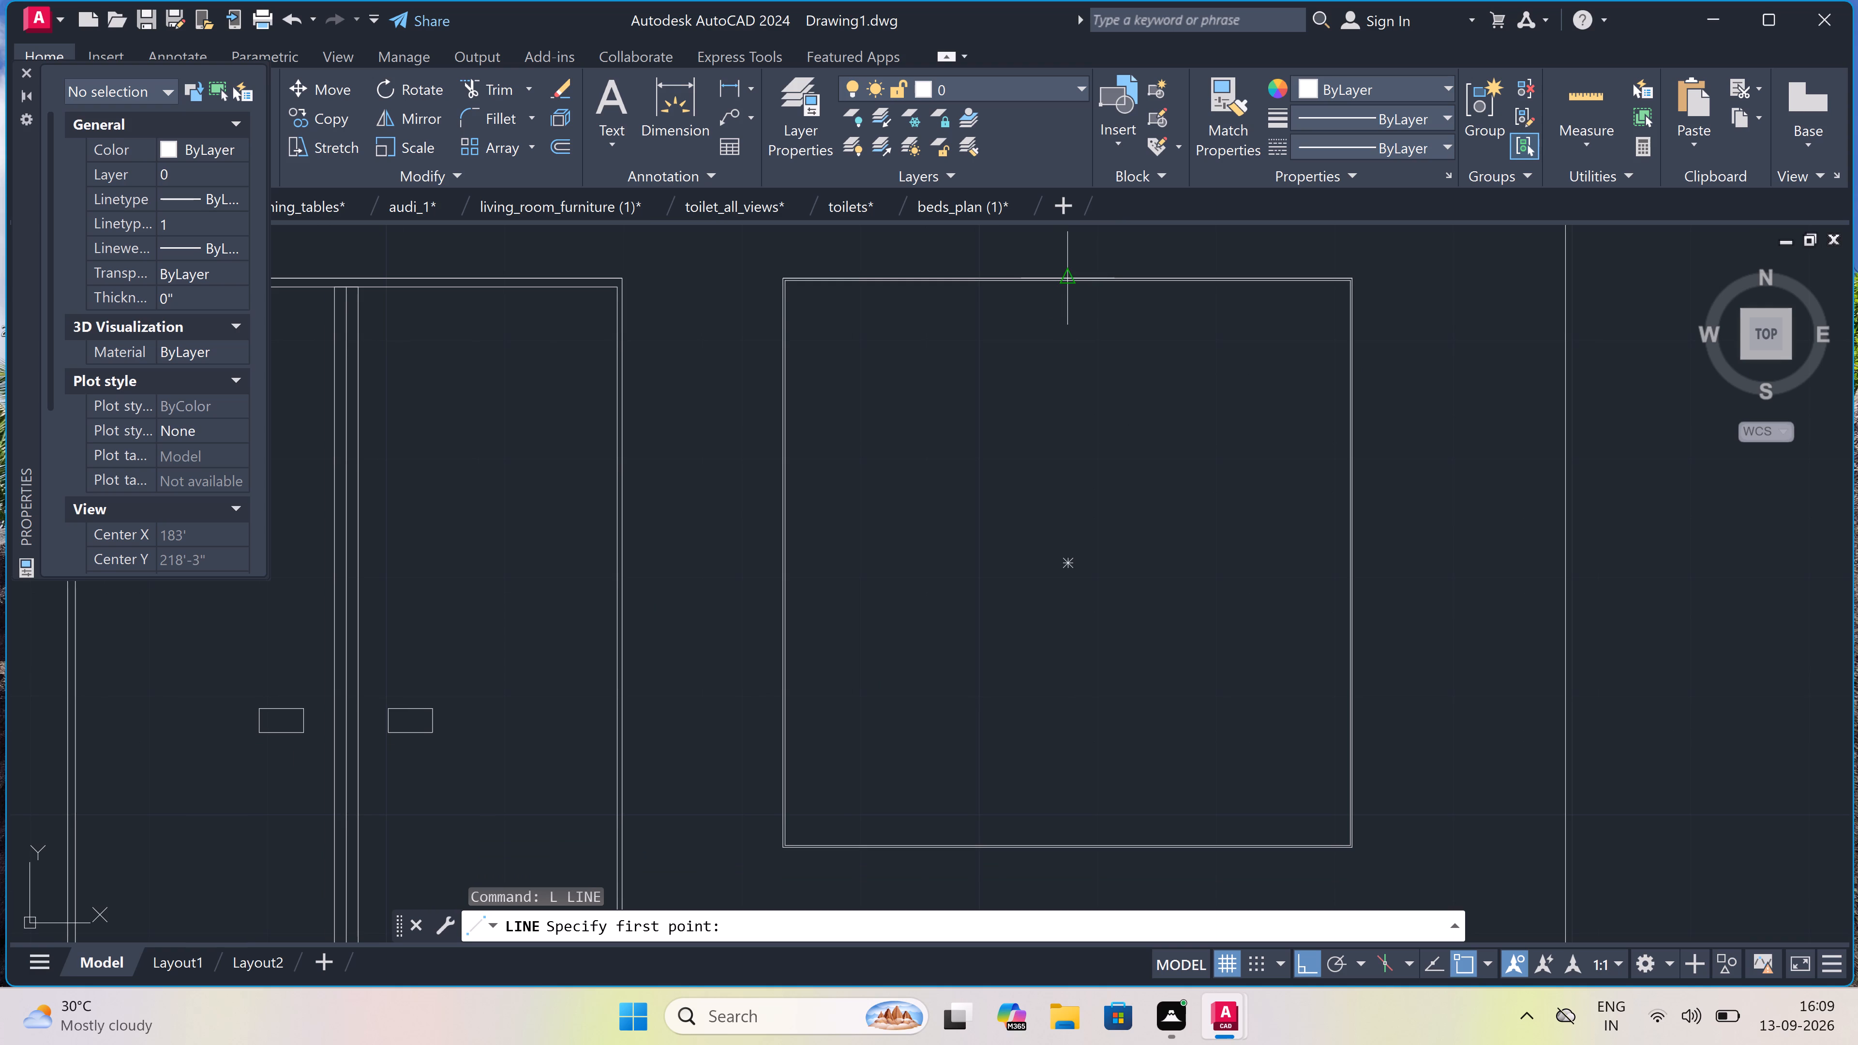
left_click_drag(1067, 283, 1072, 297)
scroll(1112, 594, "down", 4)
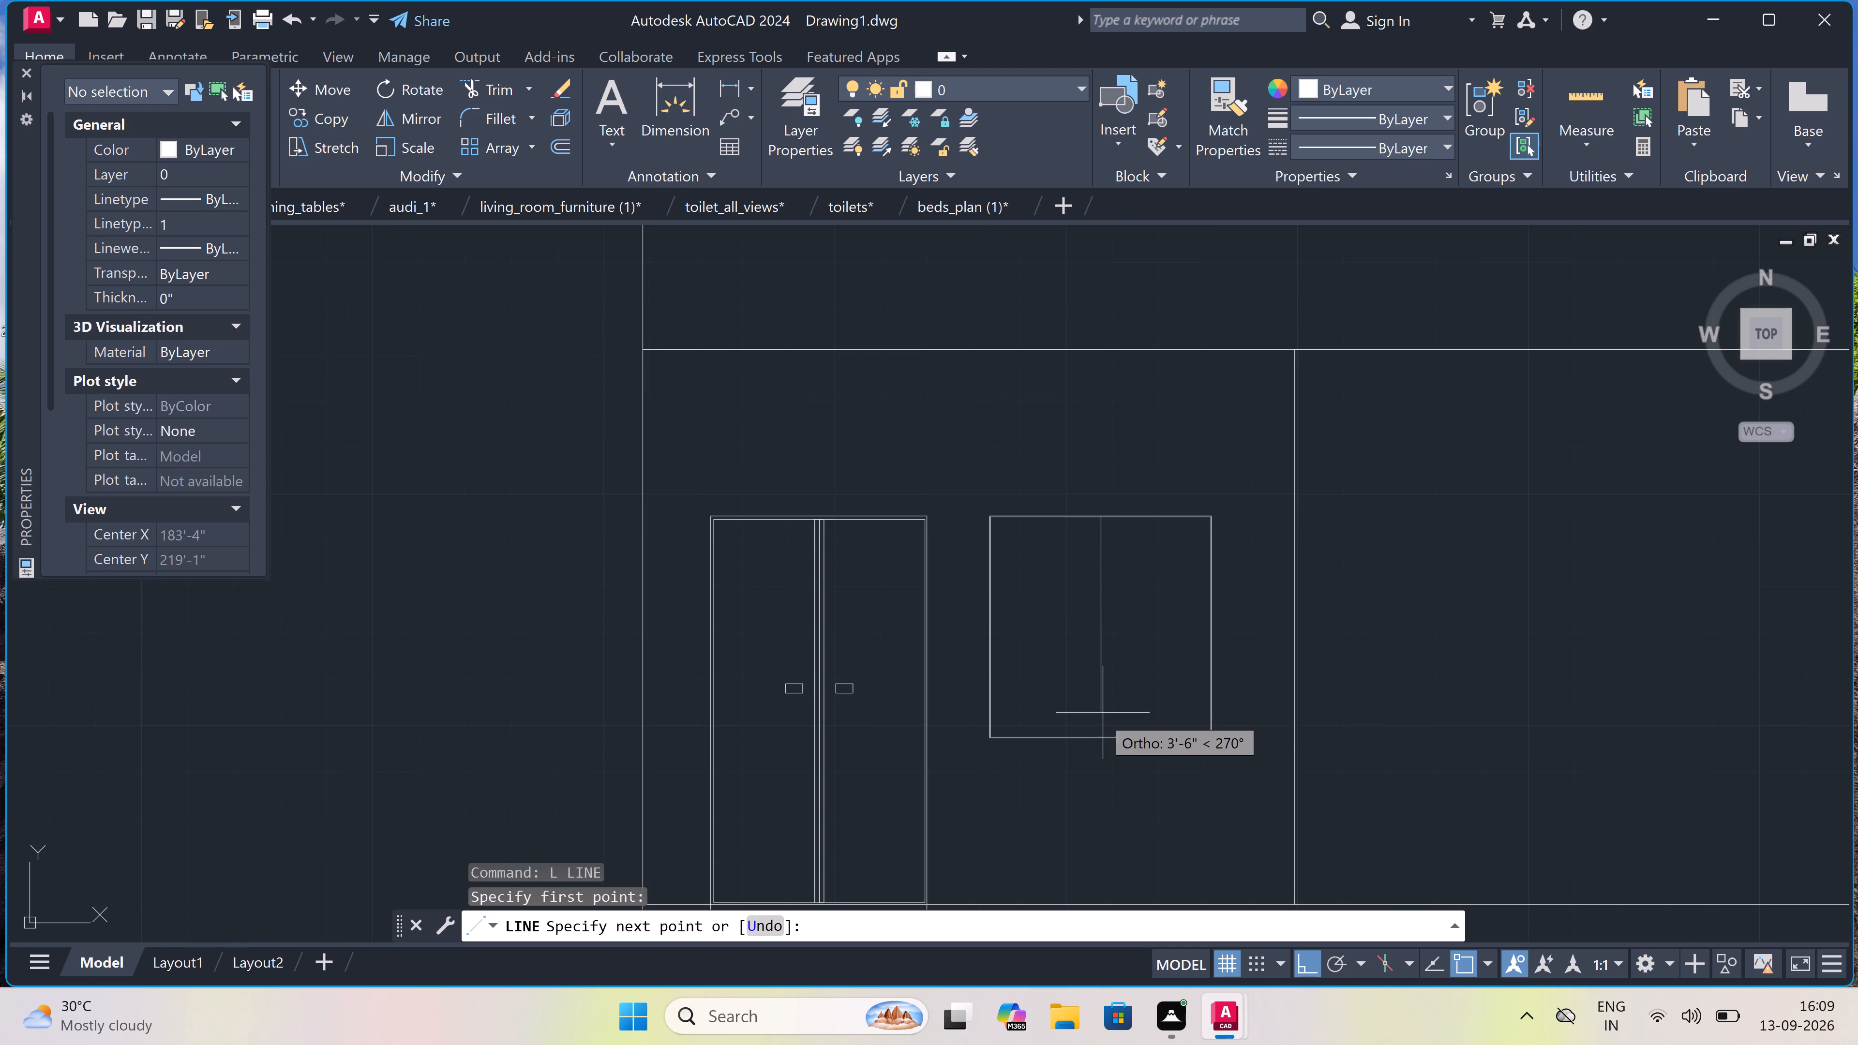
scroll(1095, 738, "up", 5)
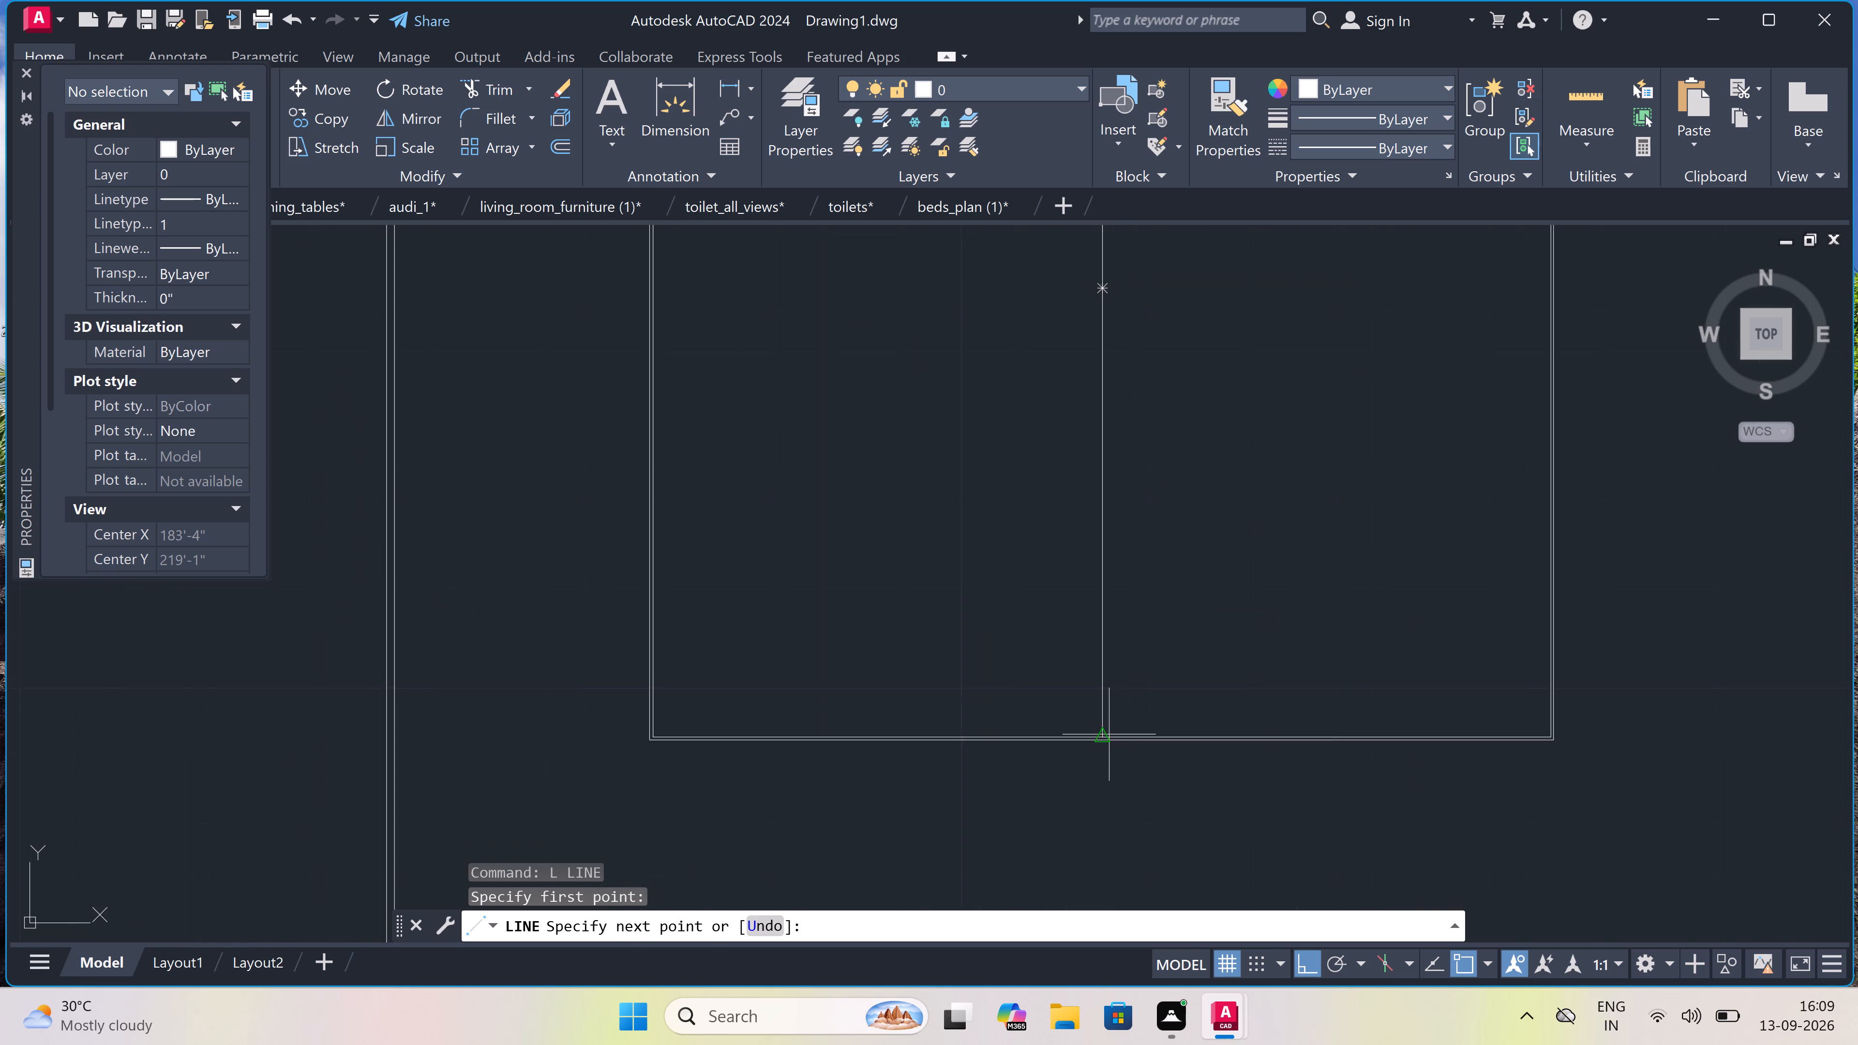
scroll(1109, 734, "up", 1)
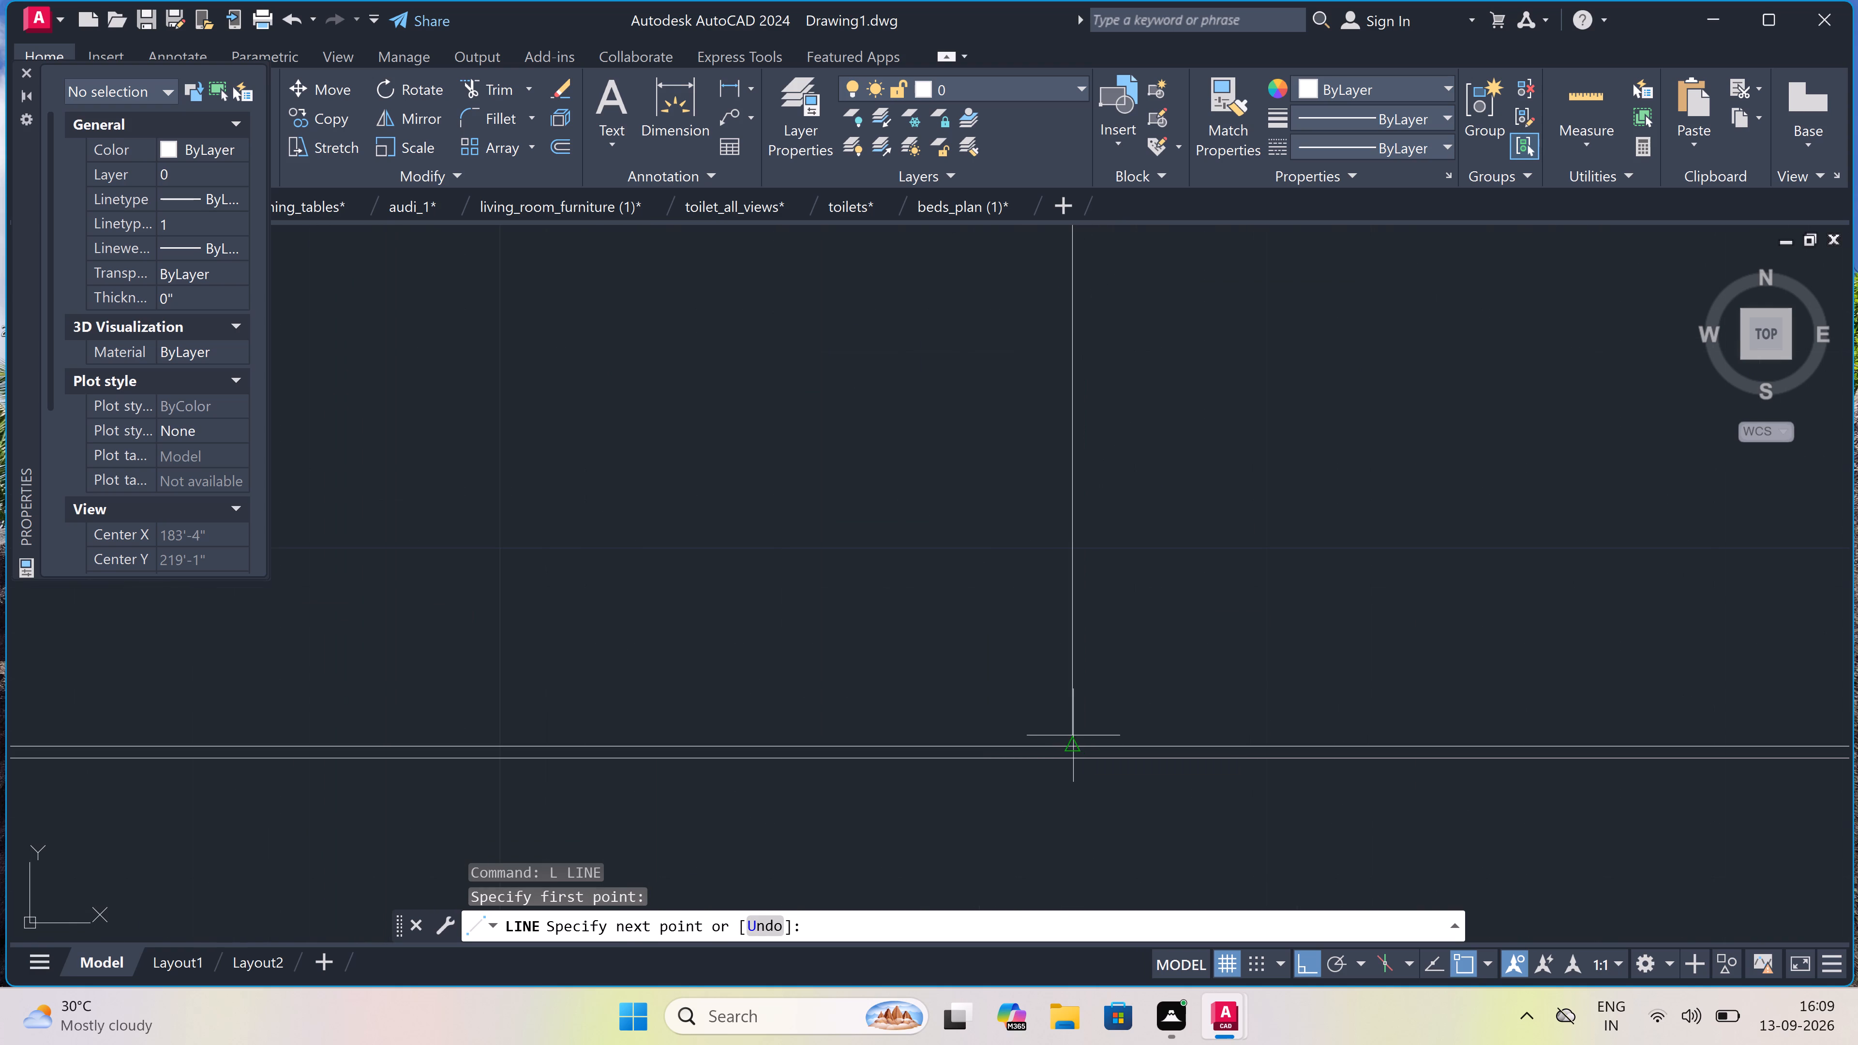
left_click(1074, 750)
key("Escape")
With ortho off, draw a short freehand diagonal line in the window's right pane, sloping down to the left, as a glass mark.
scroll(1072, 742, "down", 3)
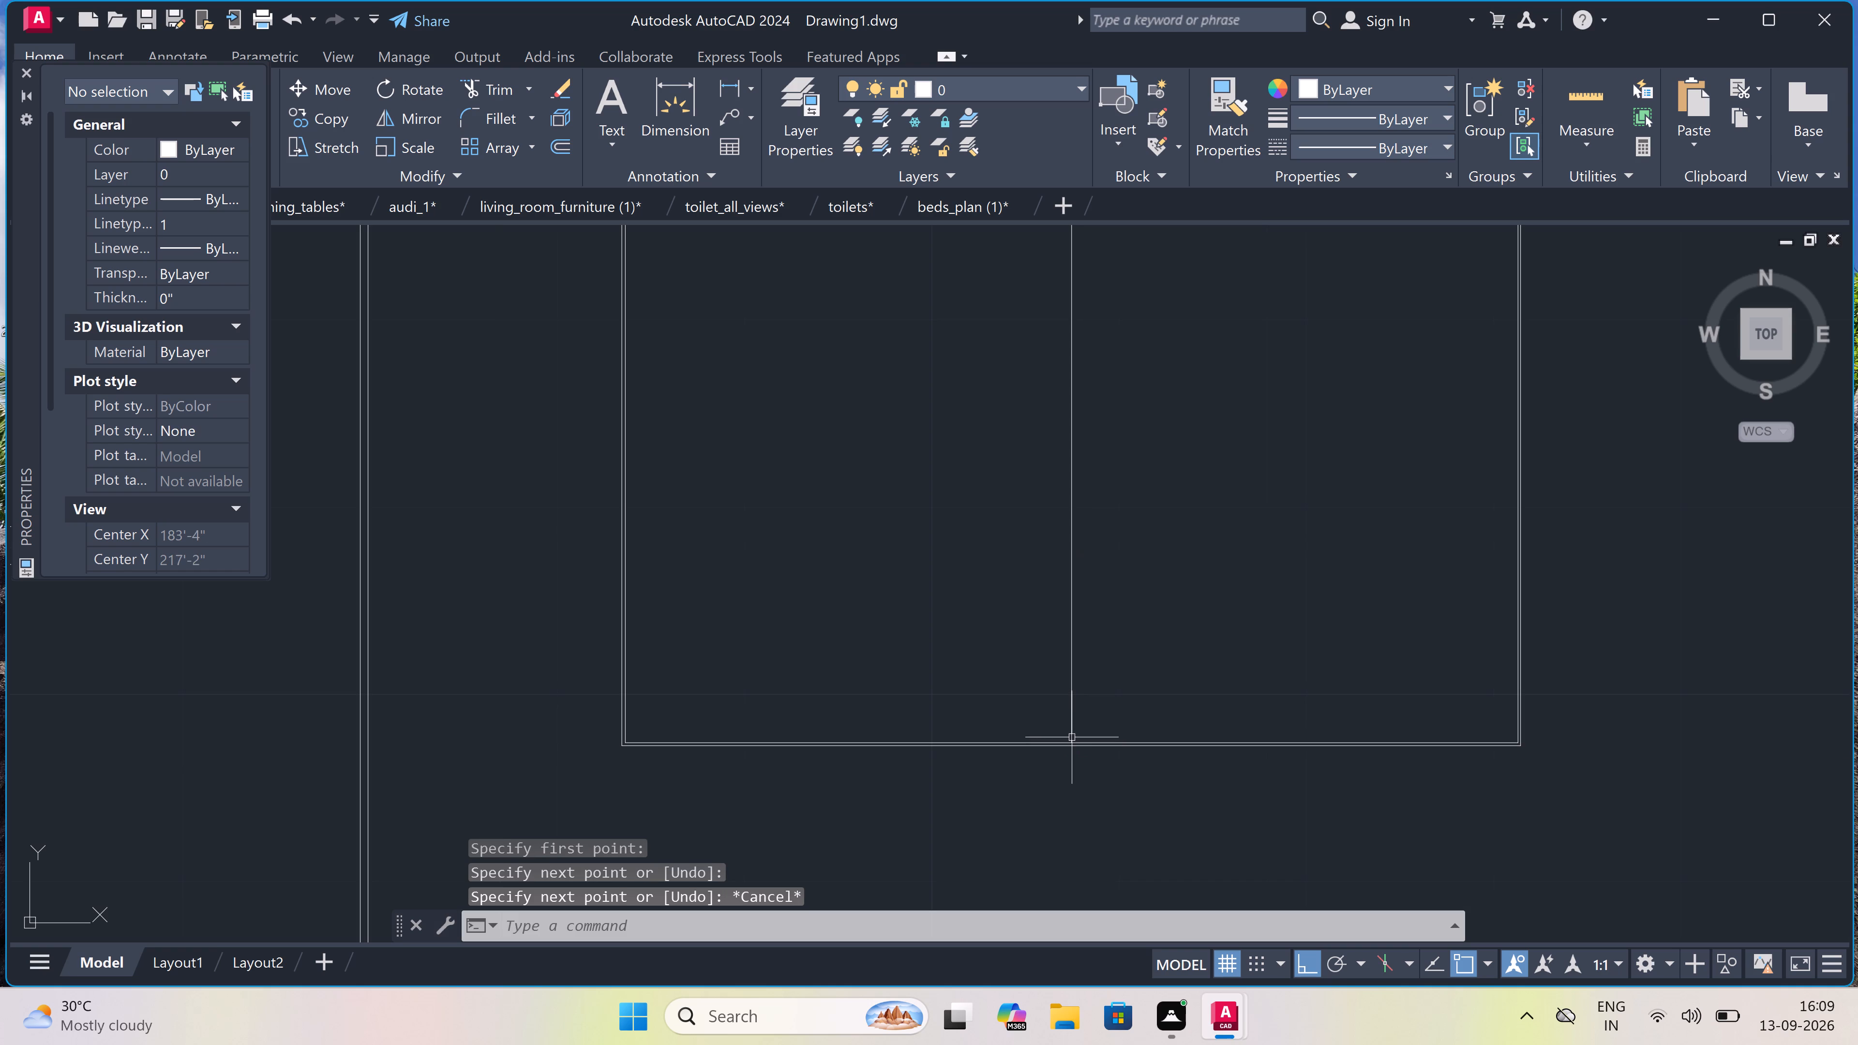
scroll(1072, 740, "down", 3)
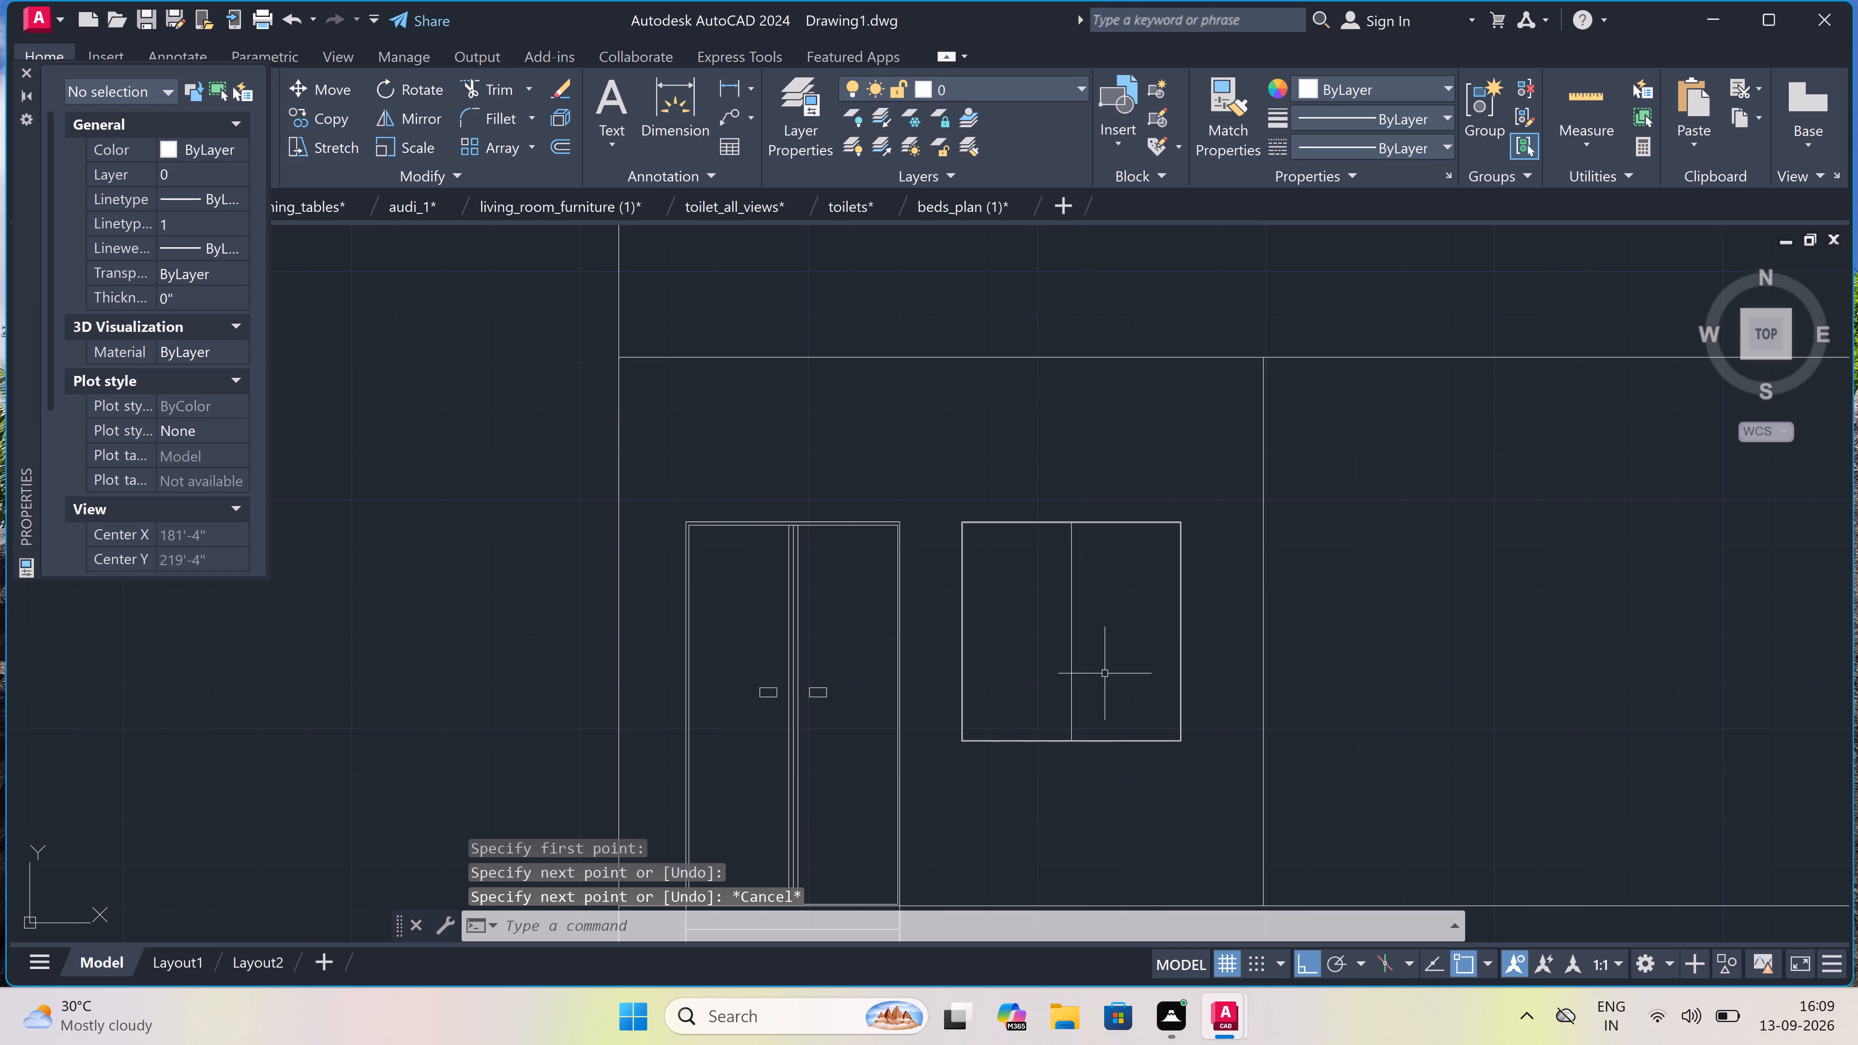
key("l")
key("space")
scroll(1115, 640, "up", 2)
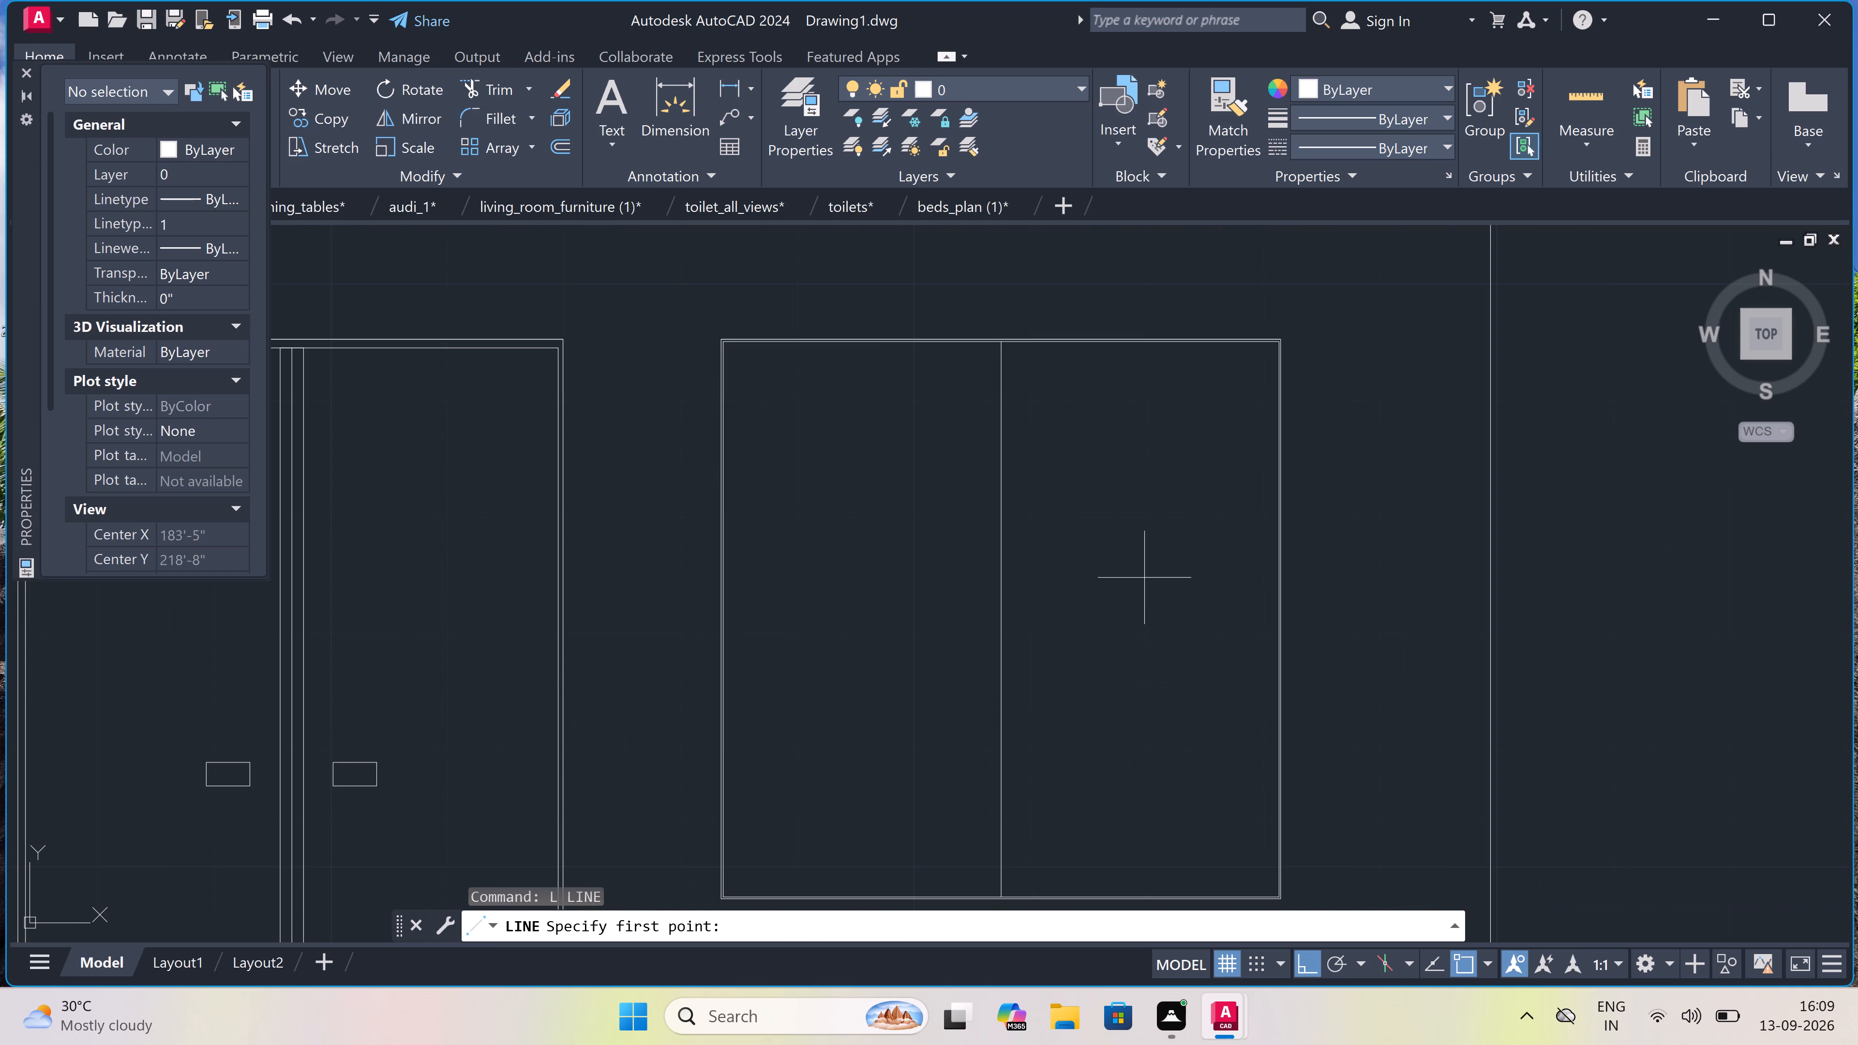
left_click(1168, 517)
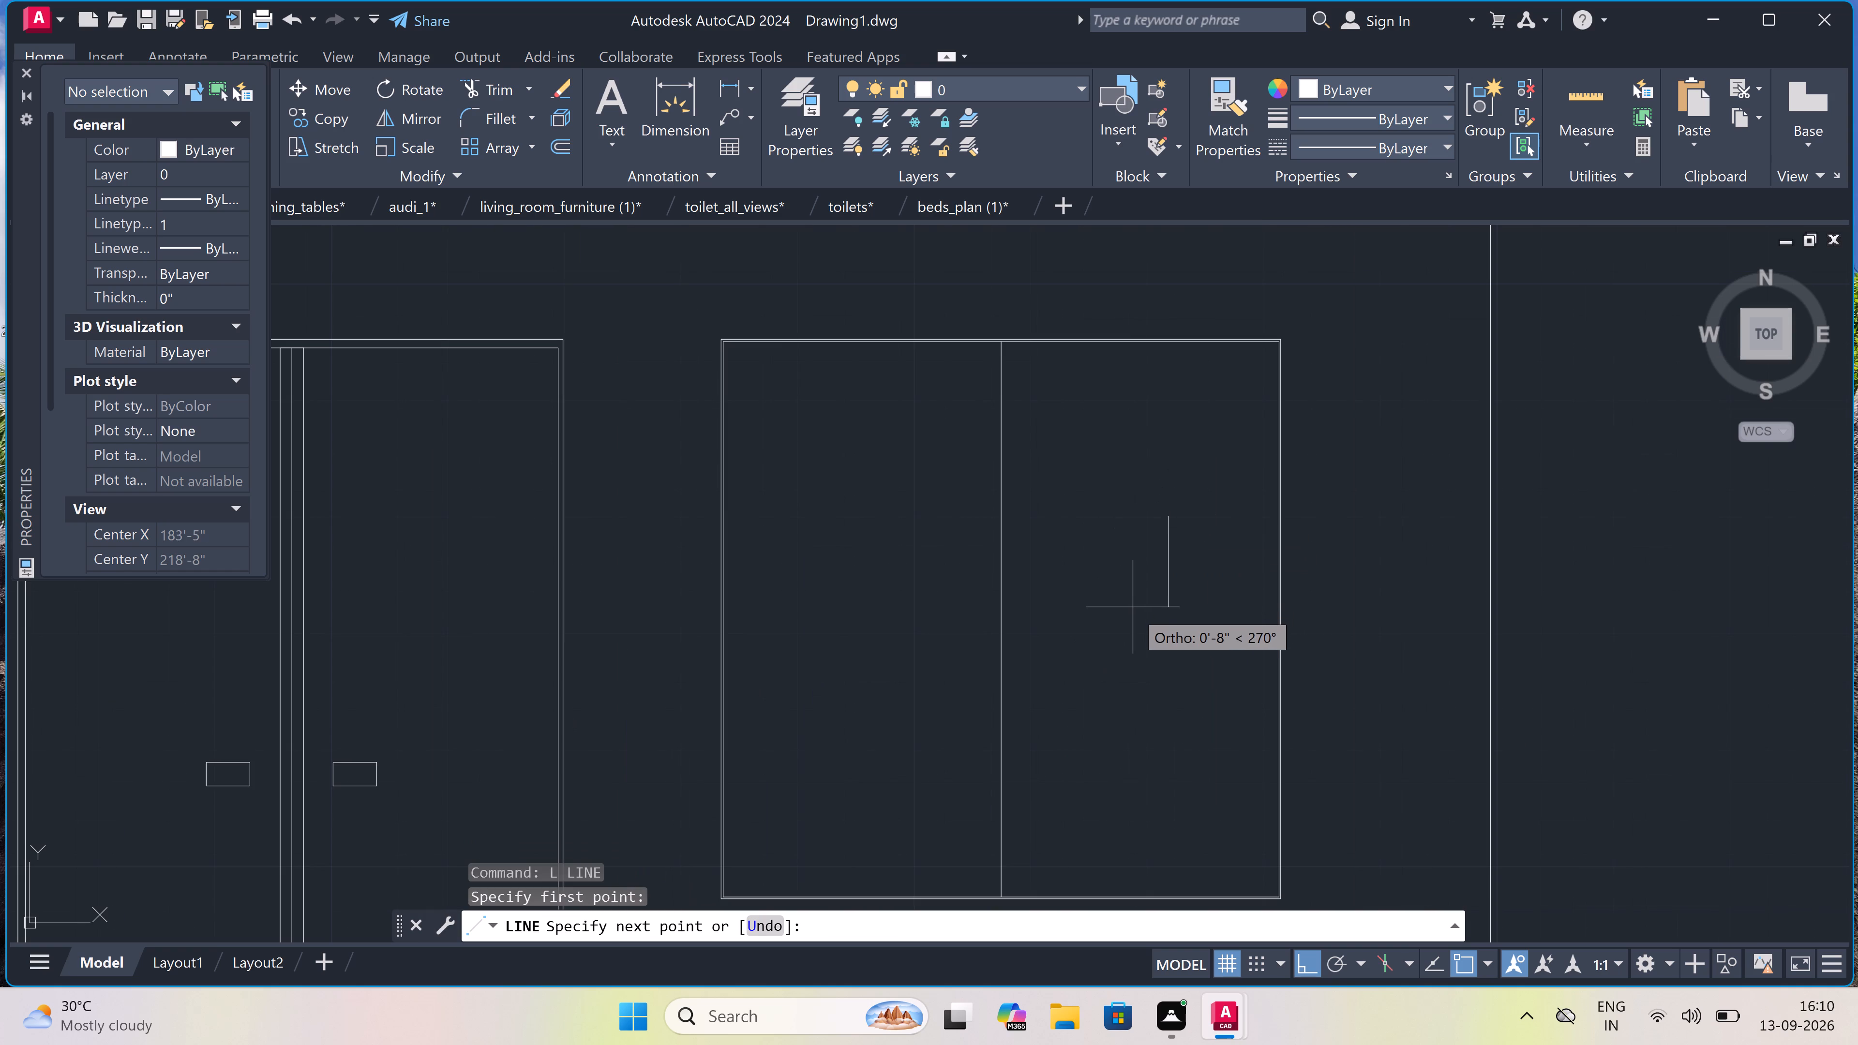
key("F8")
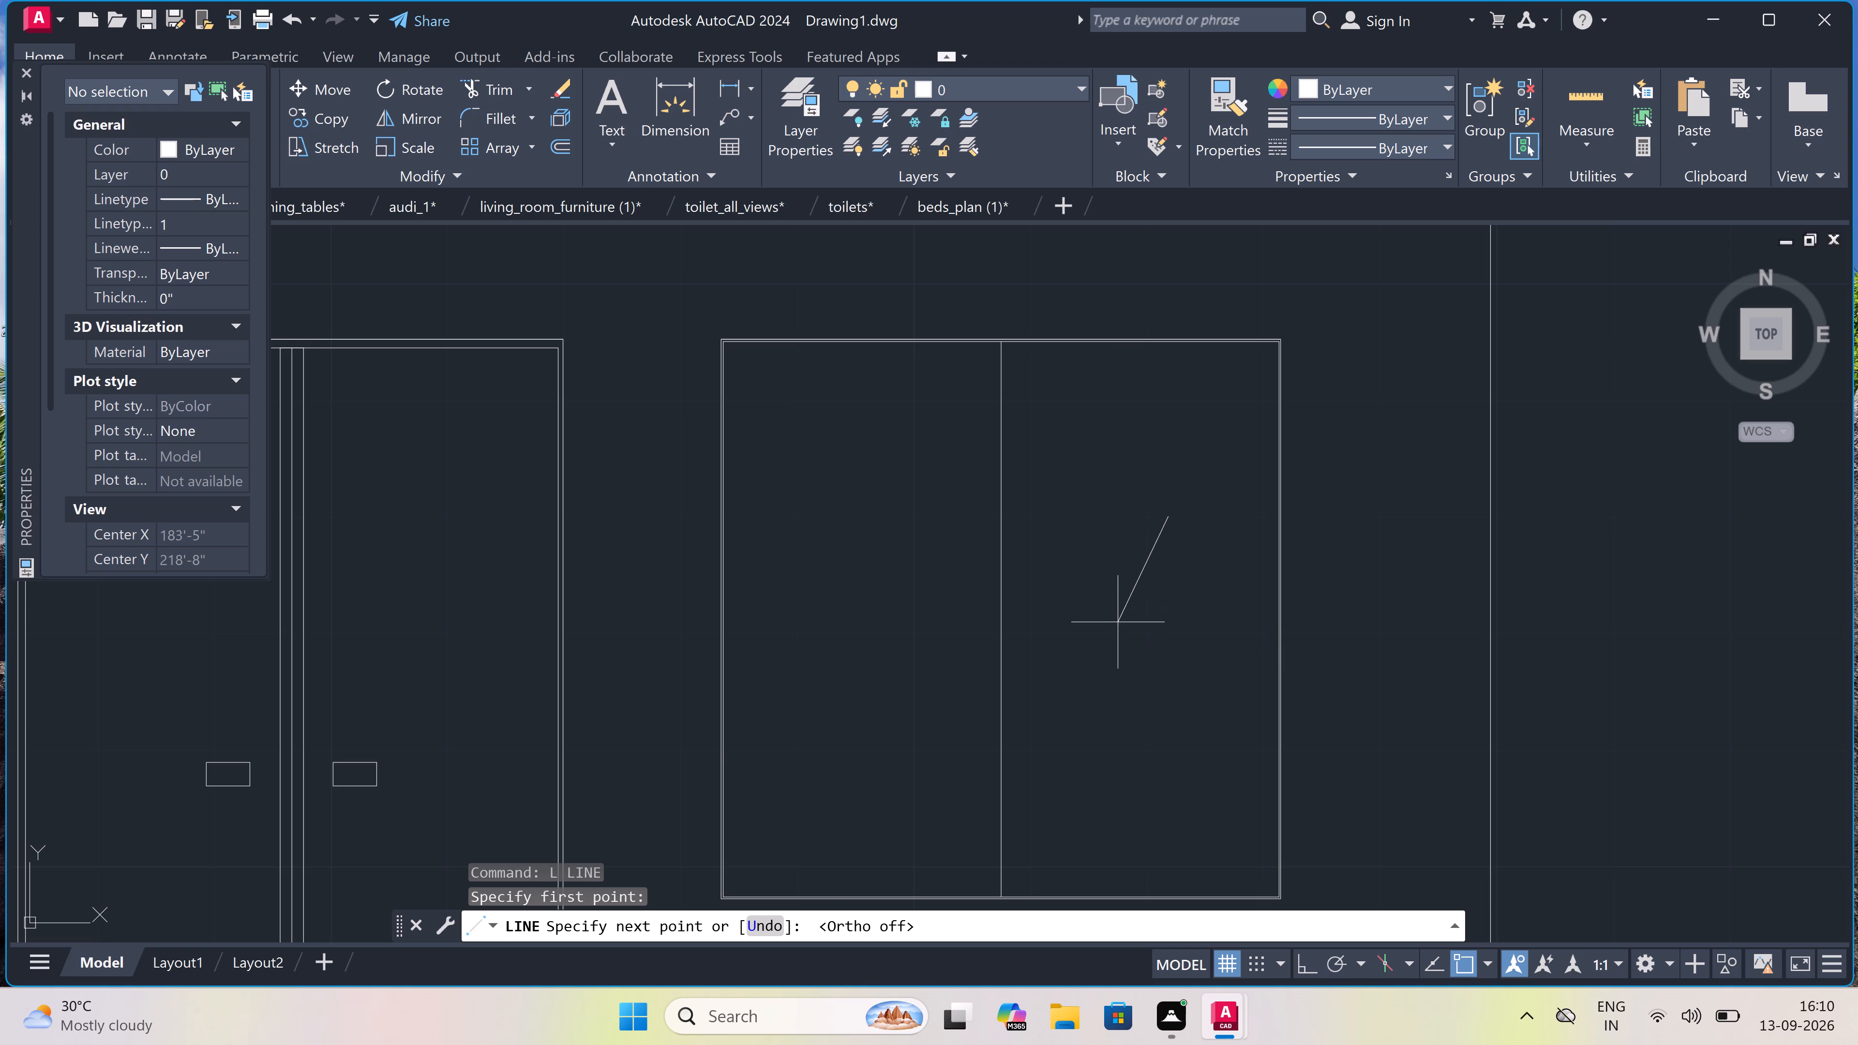
left_click(1118, 622)
key("space")
key("Escape")
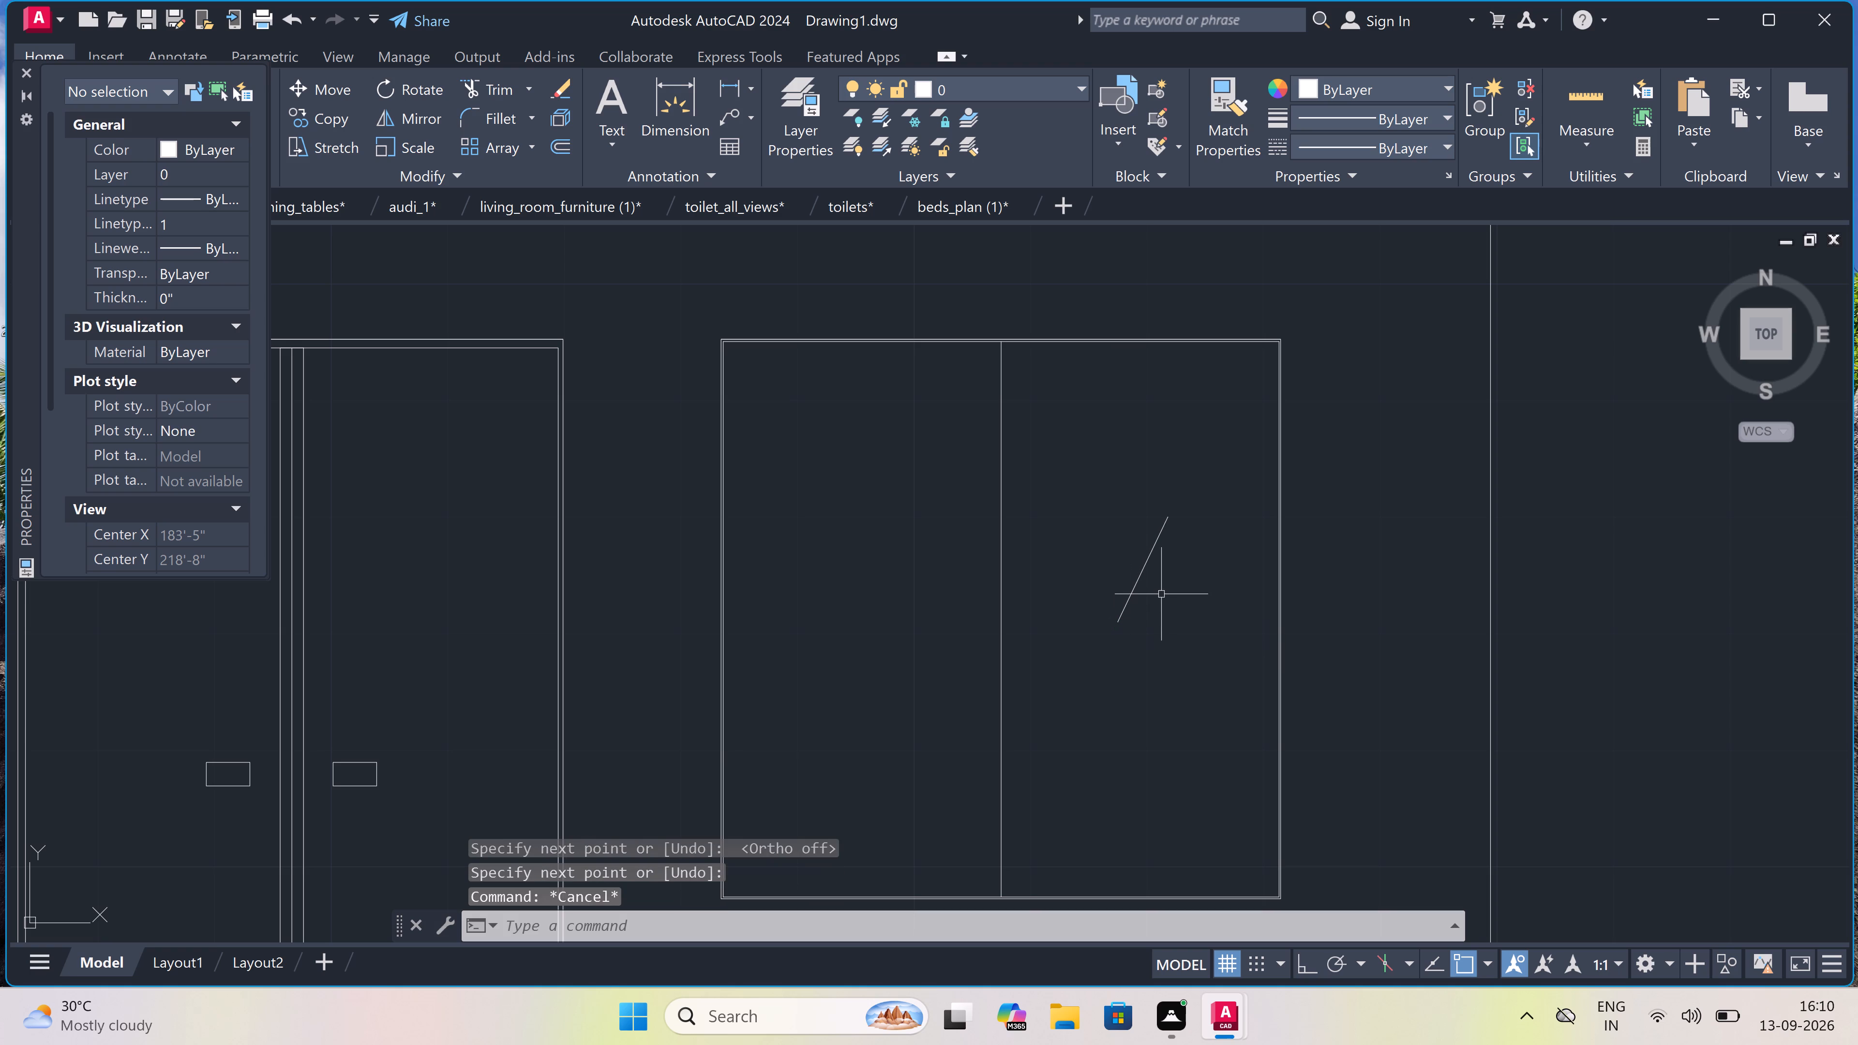
Add shorter freehand diagonal glass marks on both sides of the first one in the window's right pane, with ortho off.
key("space")
left_click_drag(1165, 567, 1165, 571)
left_click_drag(1155, 597, 1153, 603)
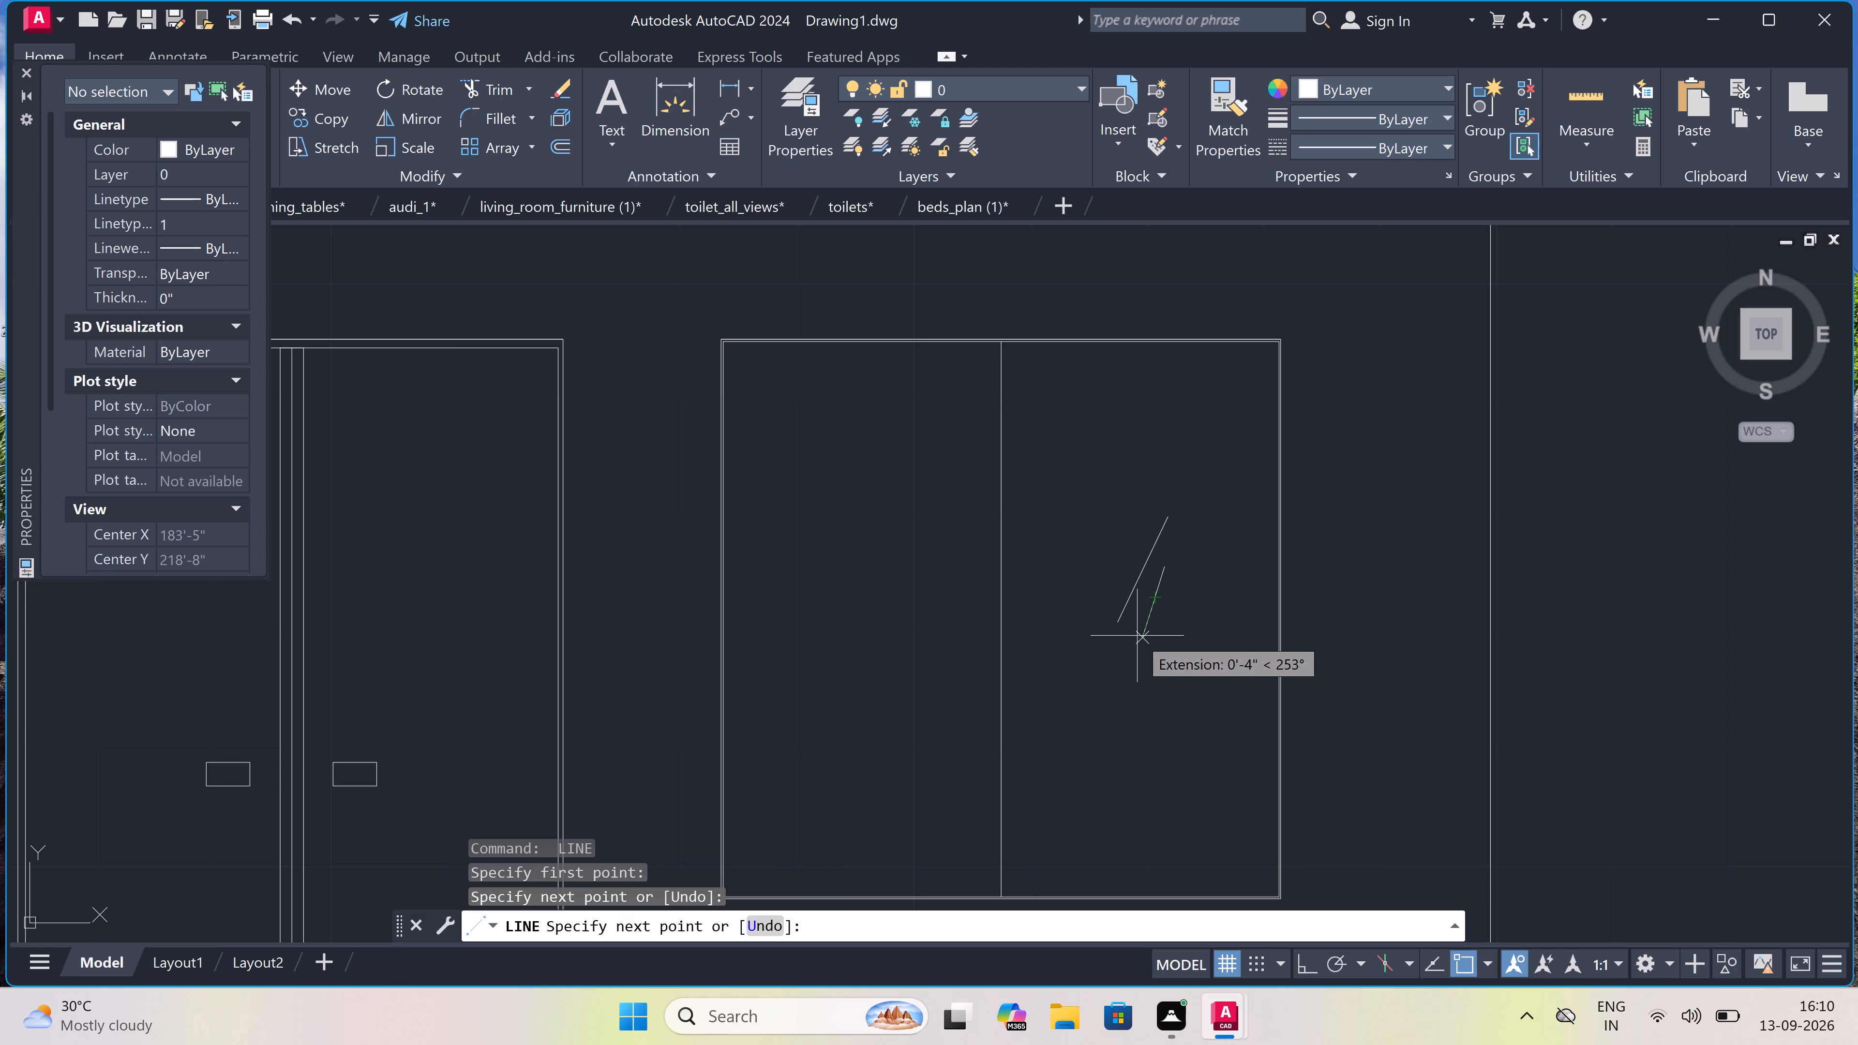
key("F8")
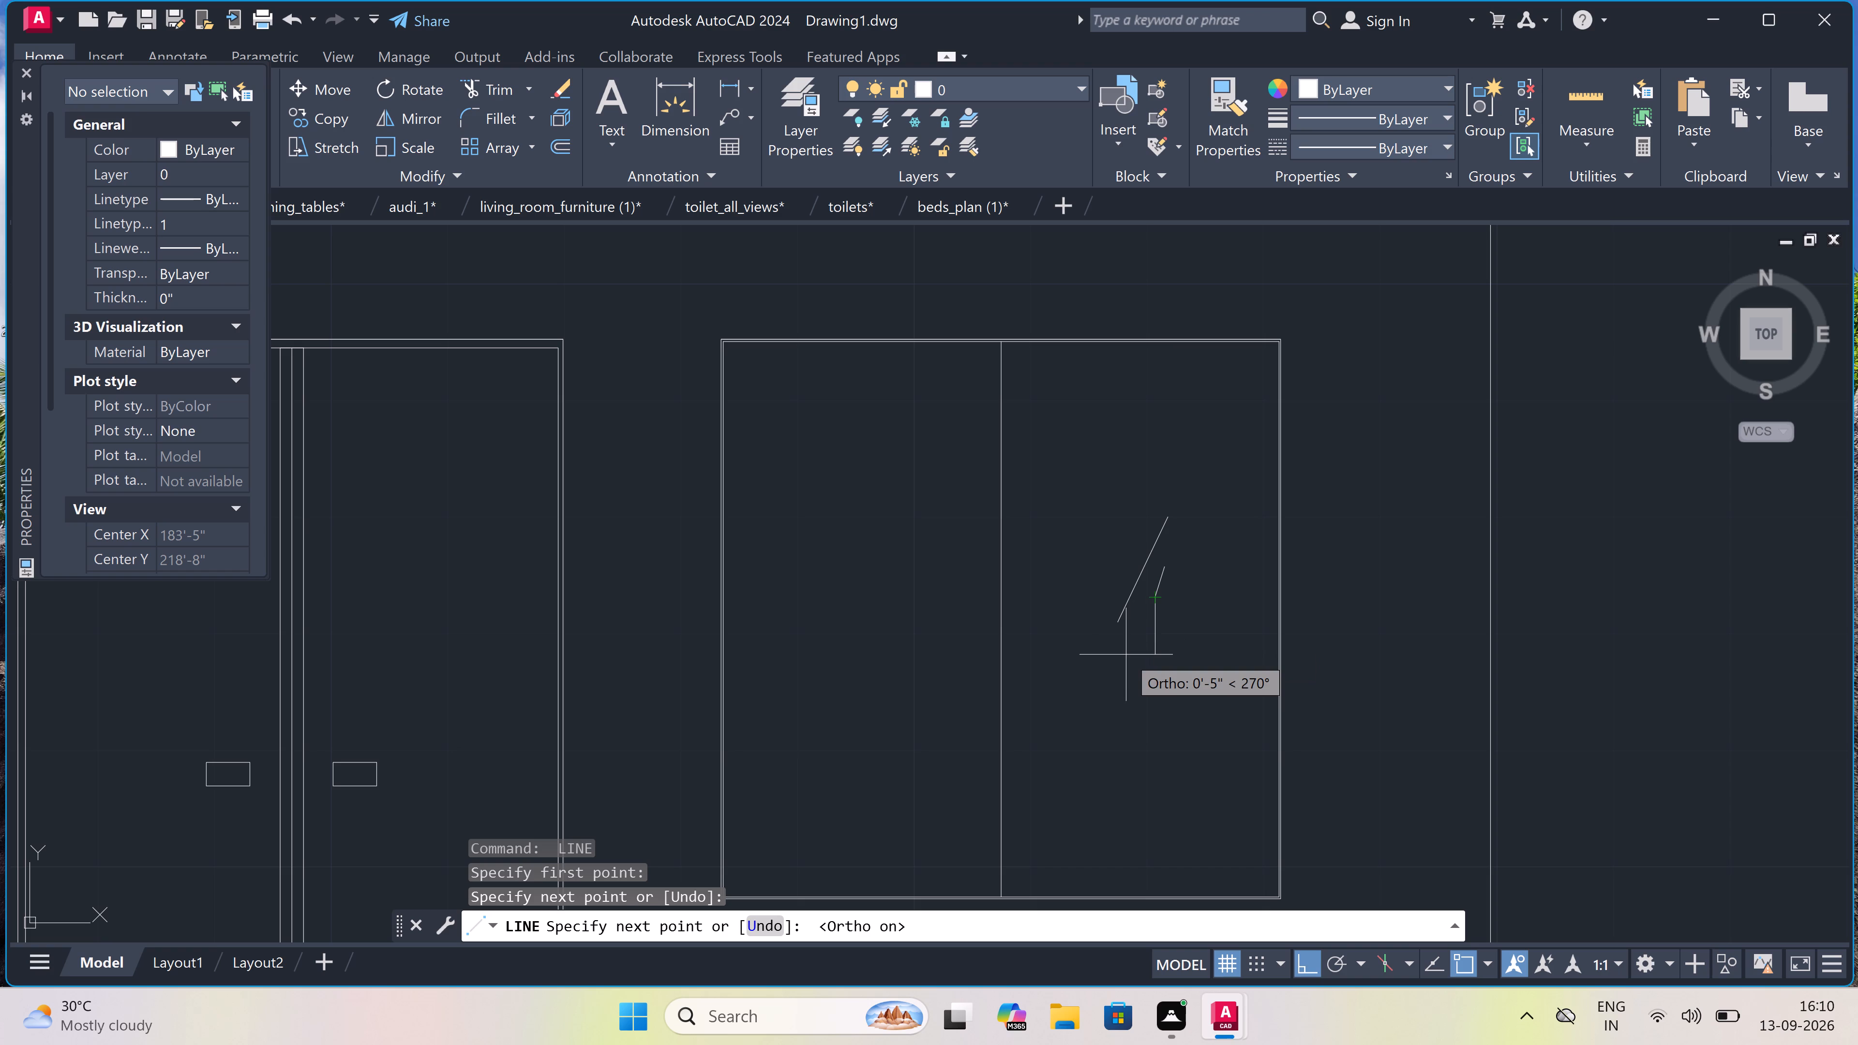
key("F8")
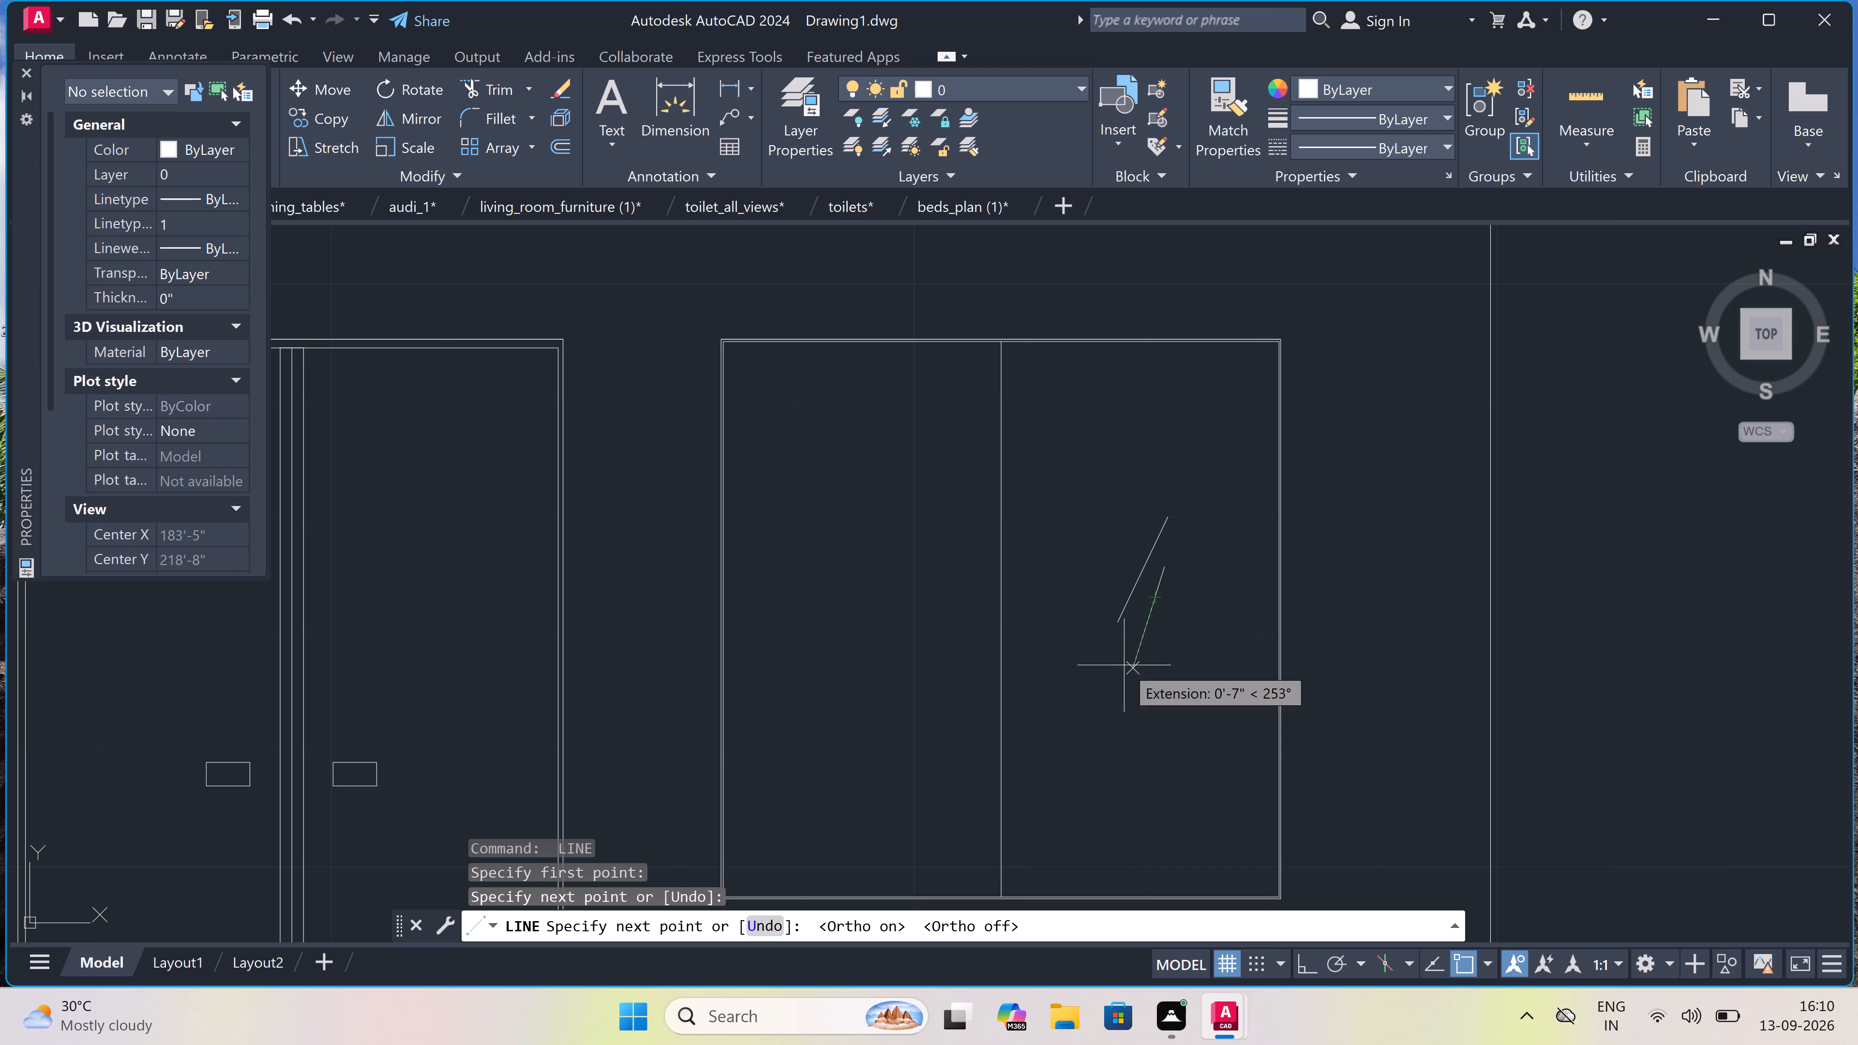
left_click(1136, 630)
key("Escape")
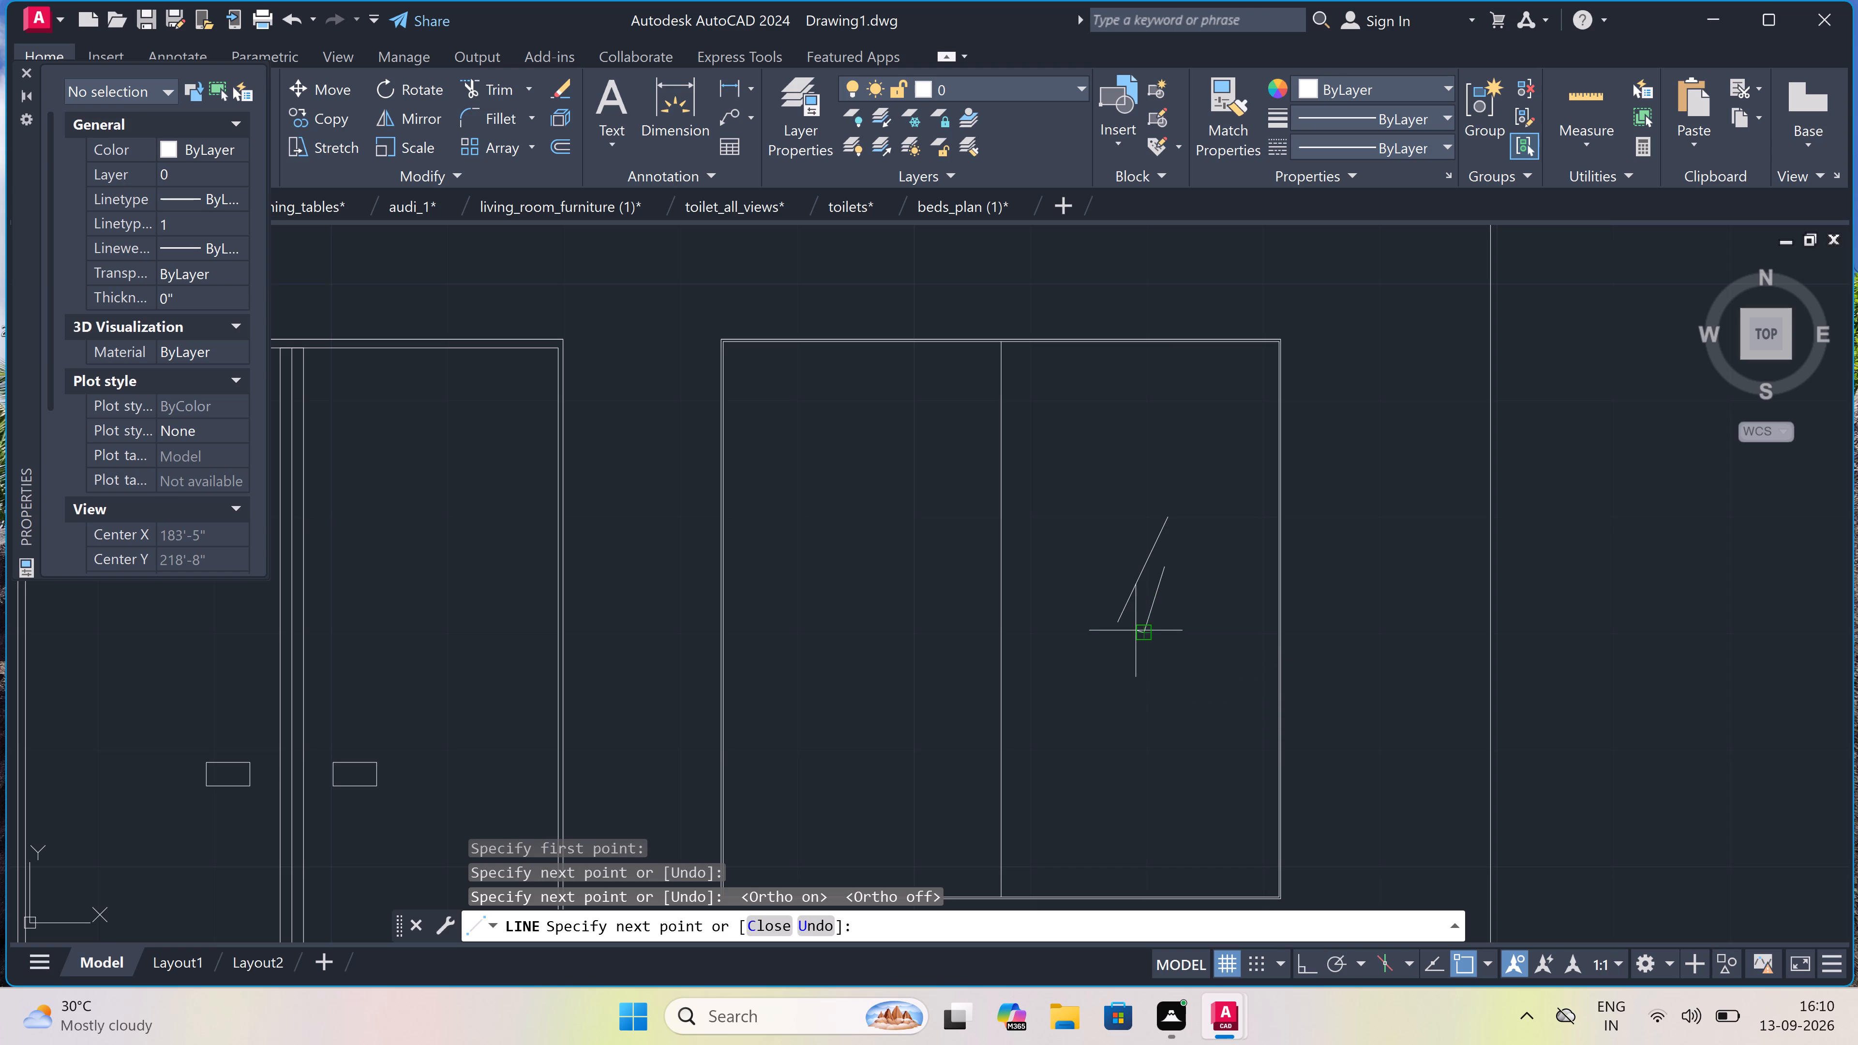
key("space")
left_click_drag(1139, 533, 1131, 553)
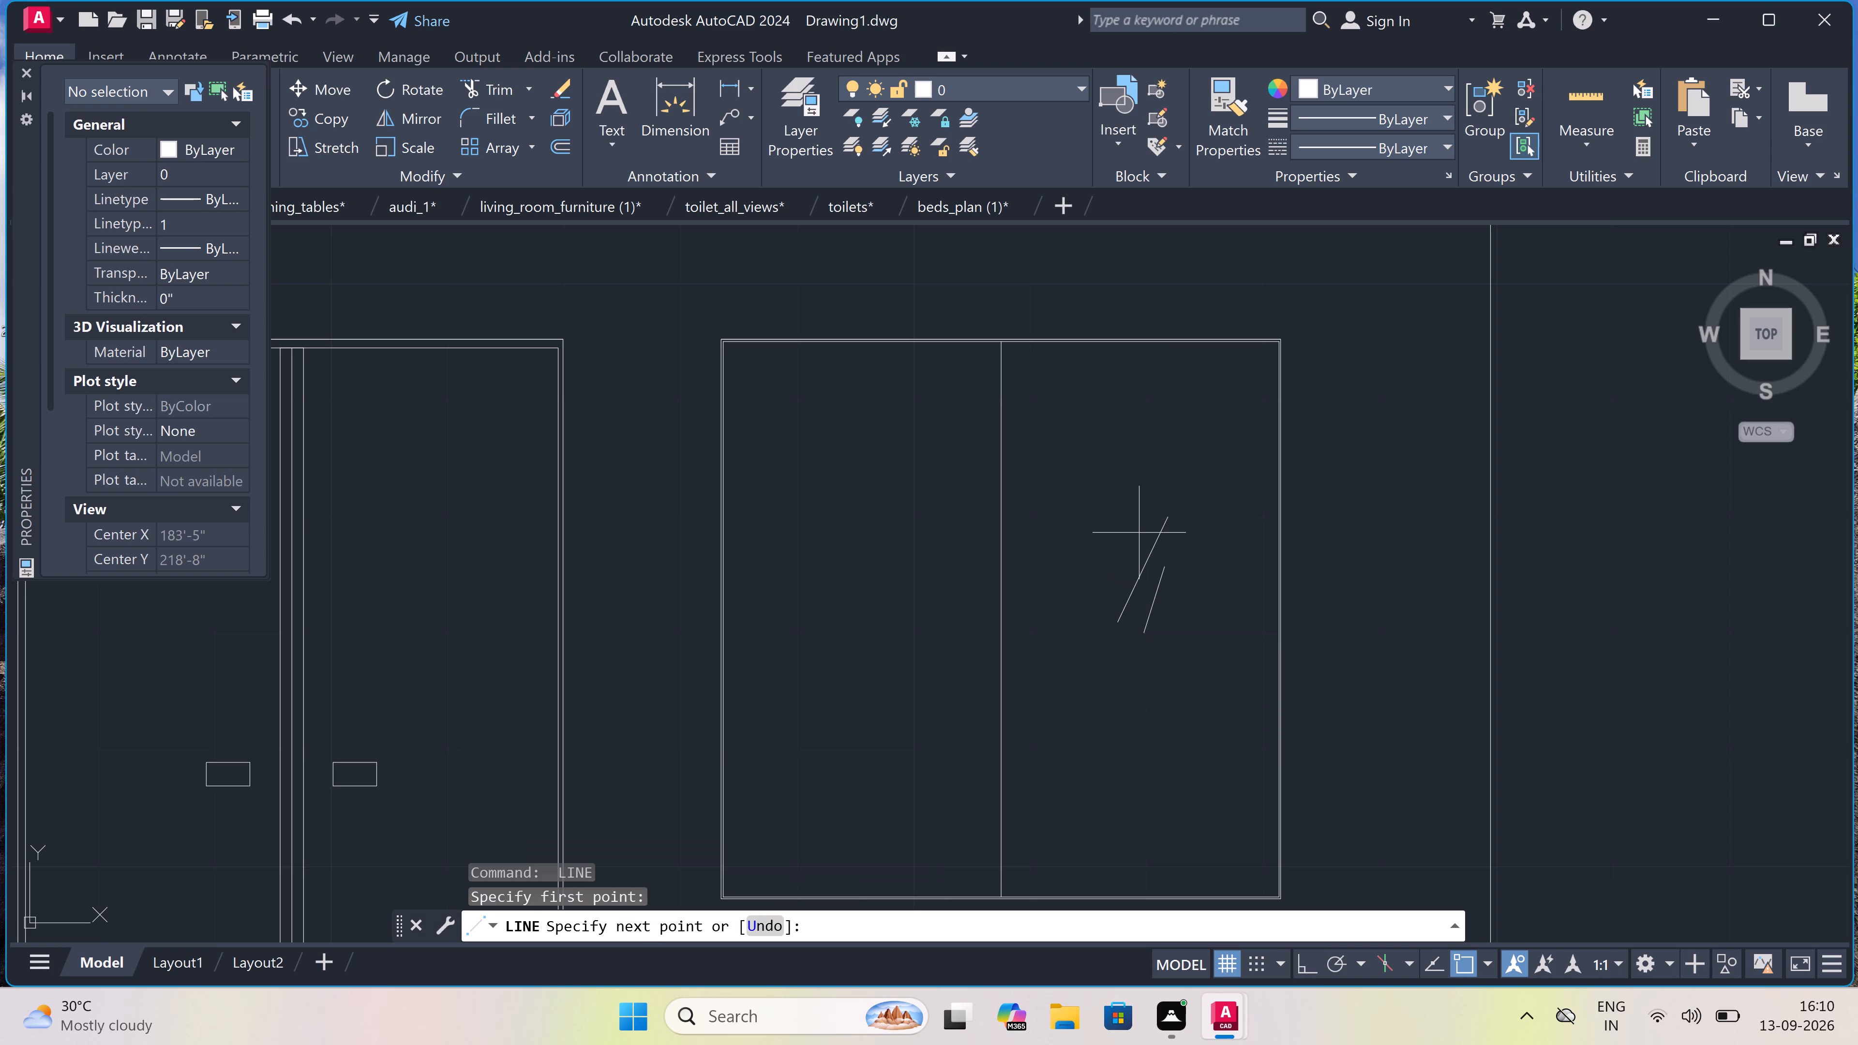
left_click(1116, 574)
key("Escape")
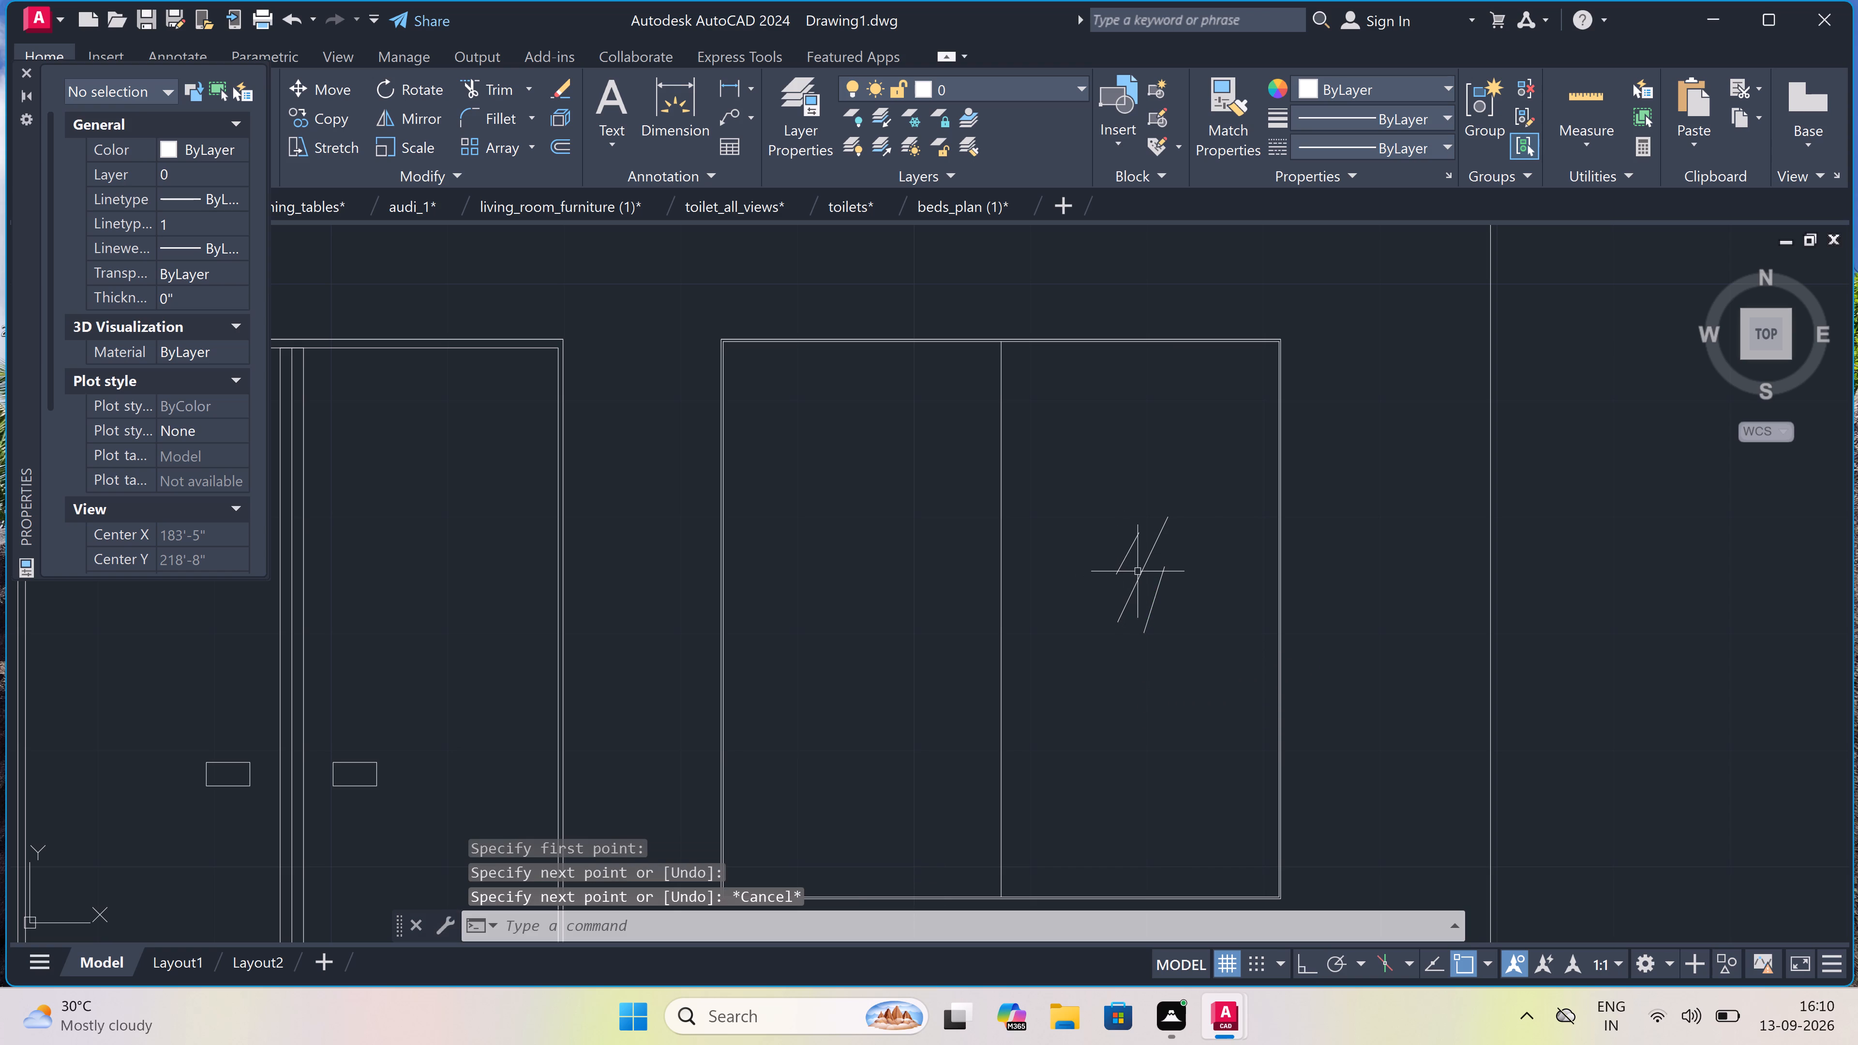
Copy the group of diagonal glass marks from the window's right pane to the matching spot in the left pane.
left_click_drag(1204, 507, 1166, 558)
left_click(1098, 646)
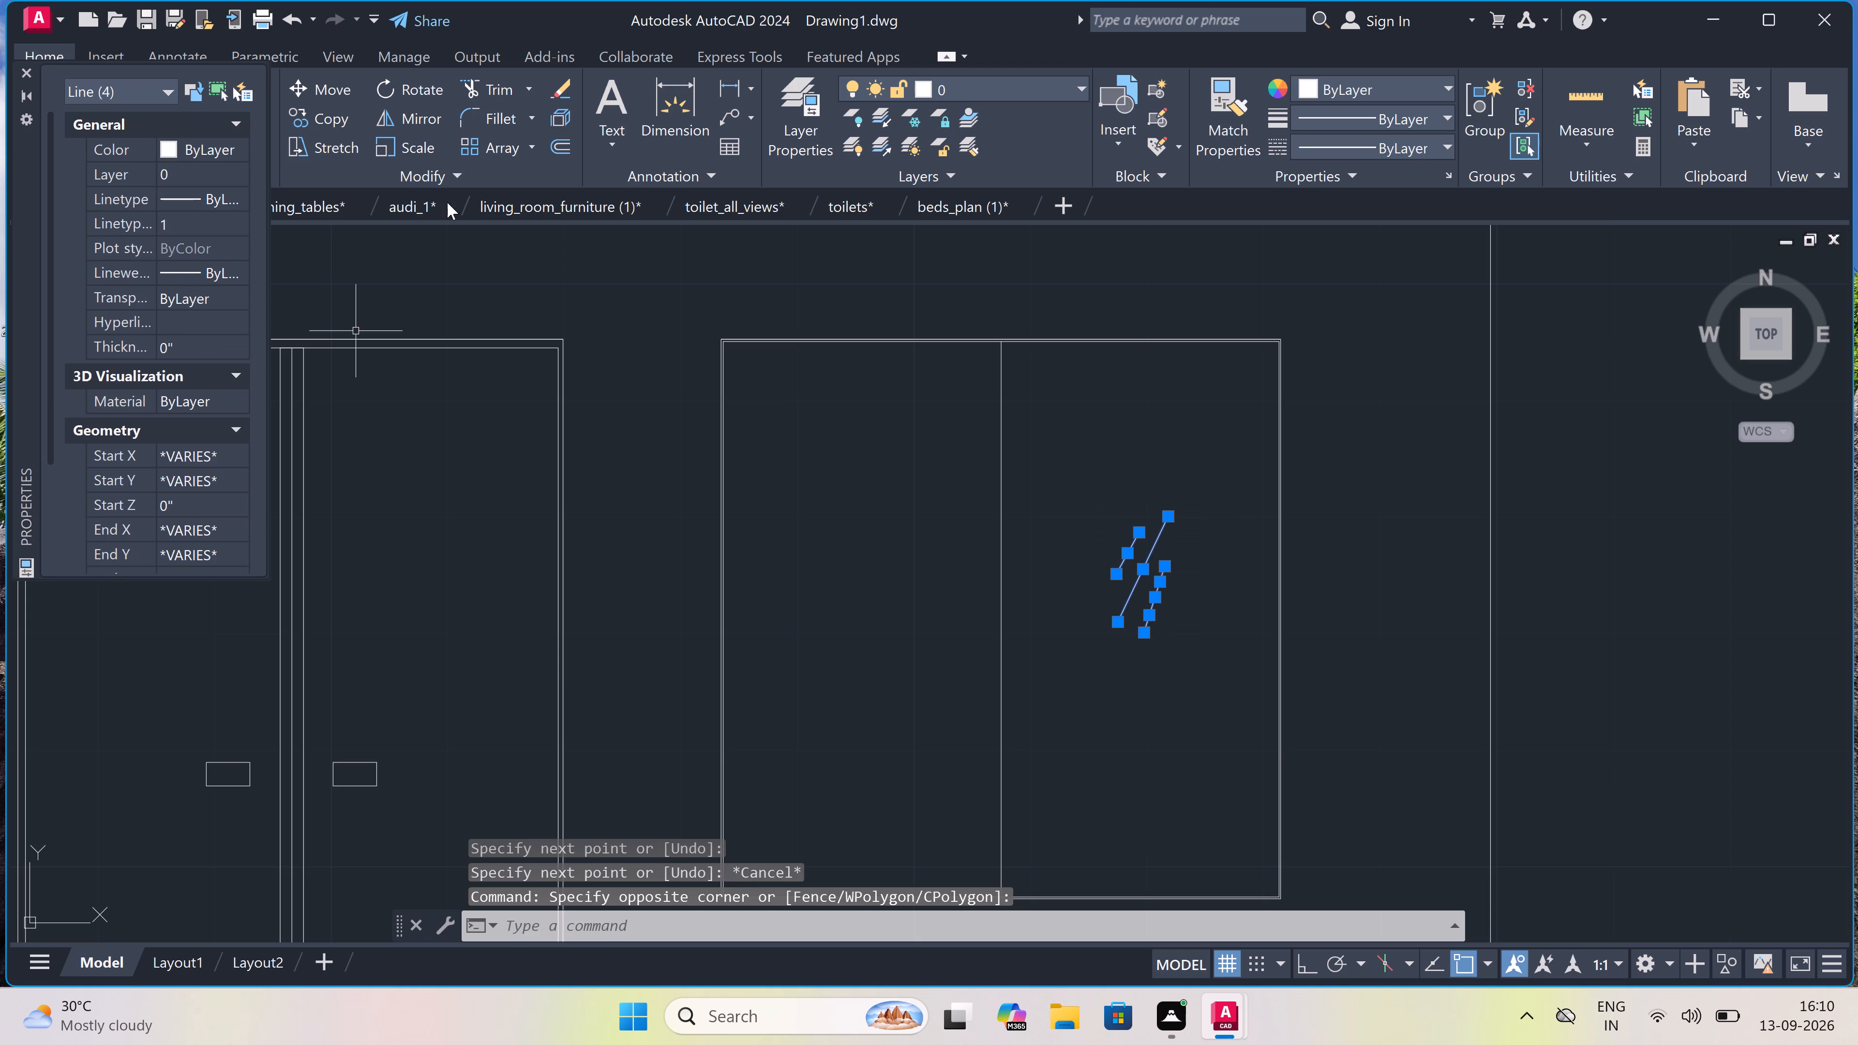
left_click(327, 110)
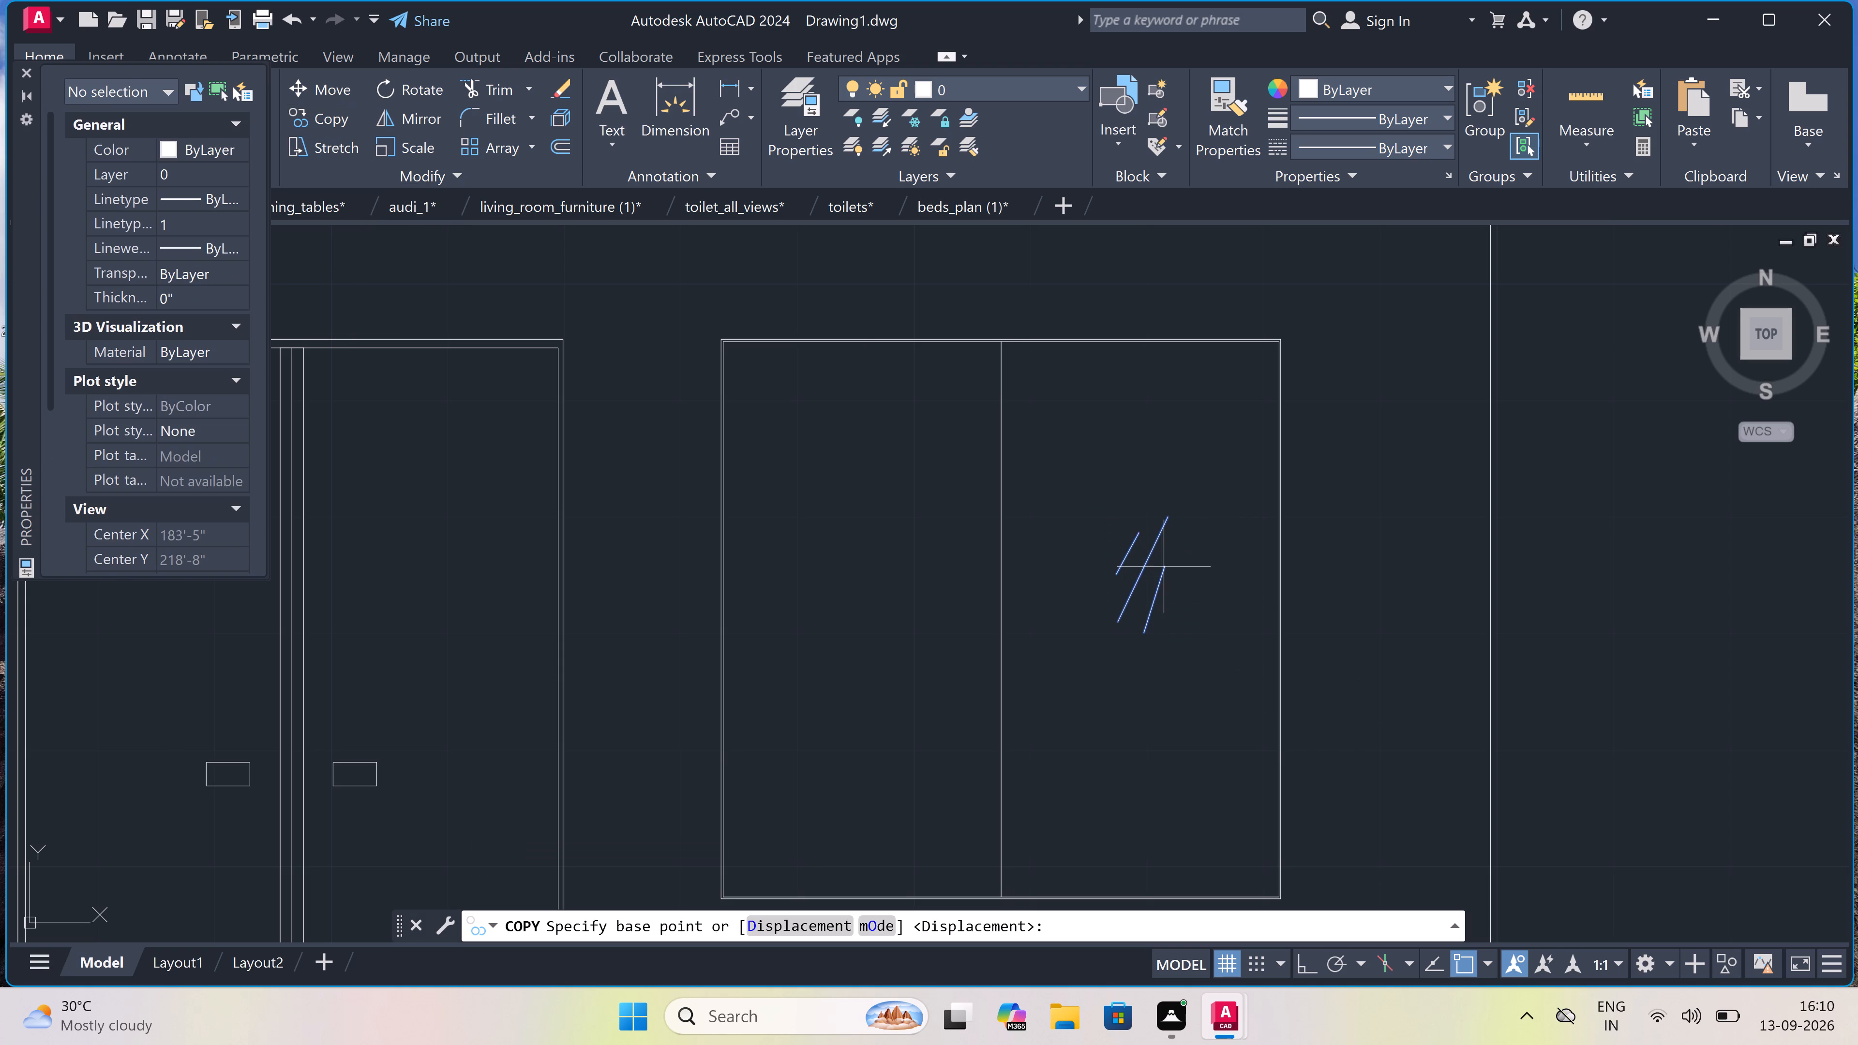
left_click_drag(1149, 563, 1141, 566)
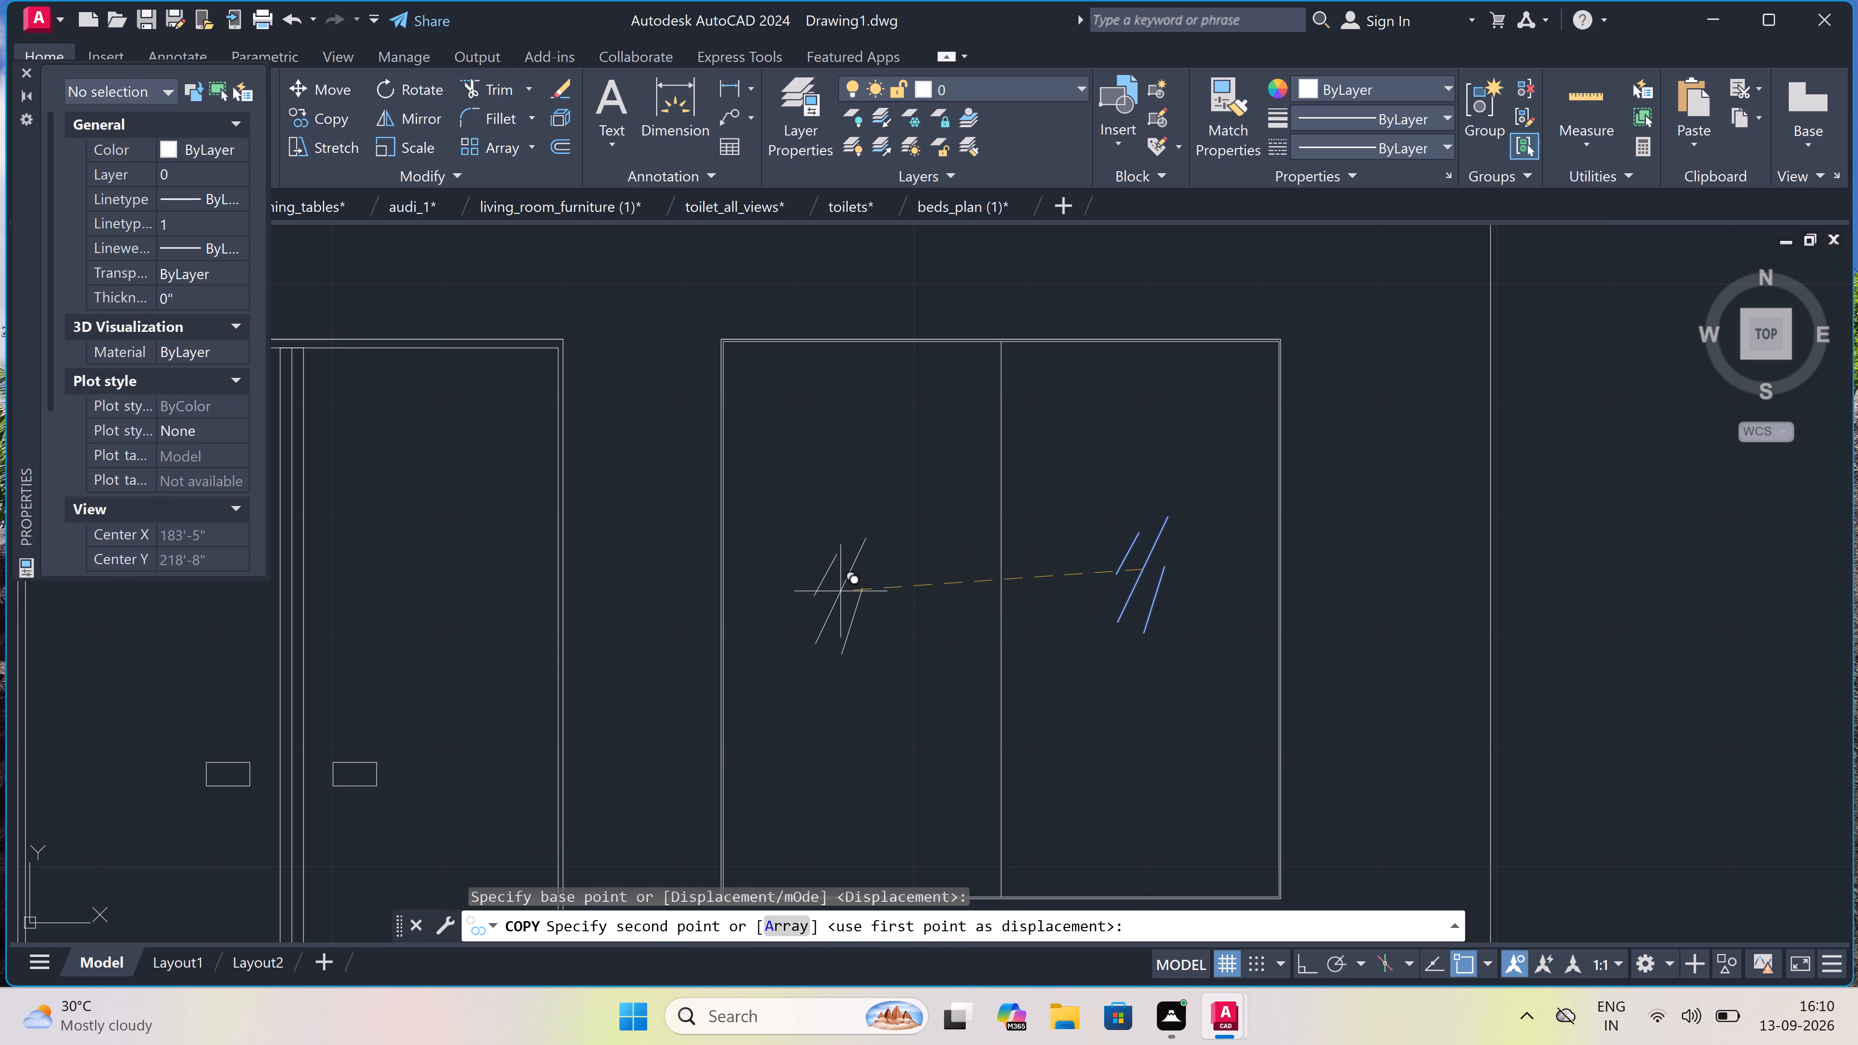
left_click(852, 591)
key("Escape")
With ortho on, extend the elevation's central vertical division with a line up through the upper band to the top edge.
scroll(973, 599, "down", 3)
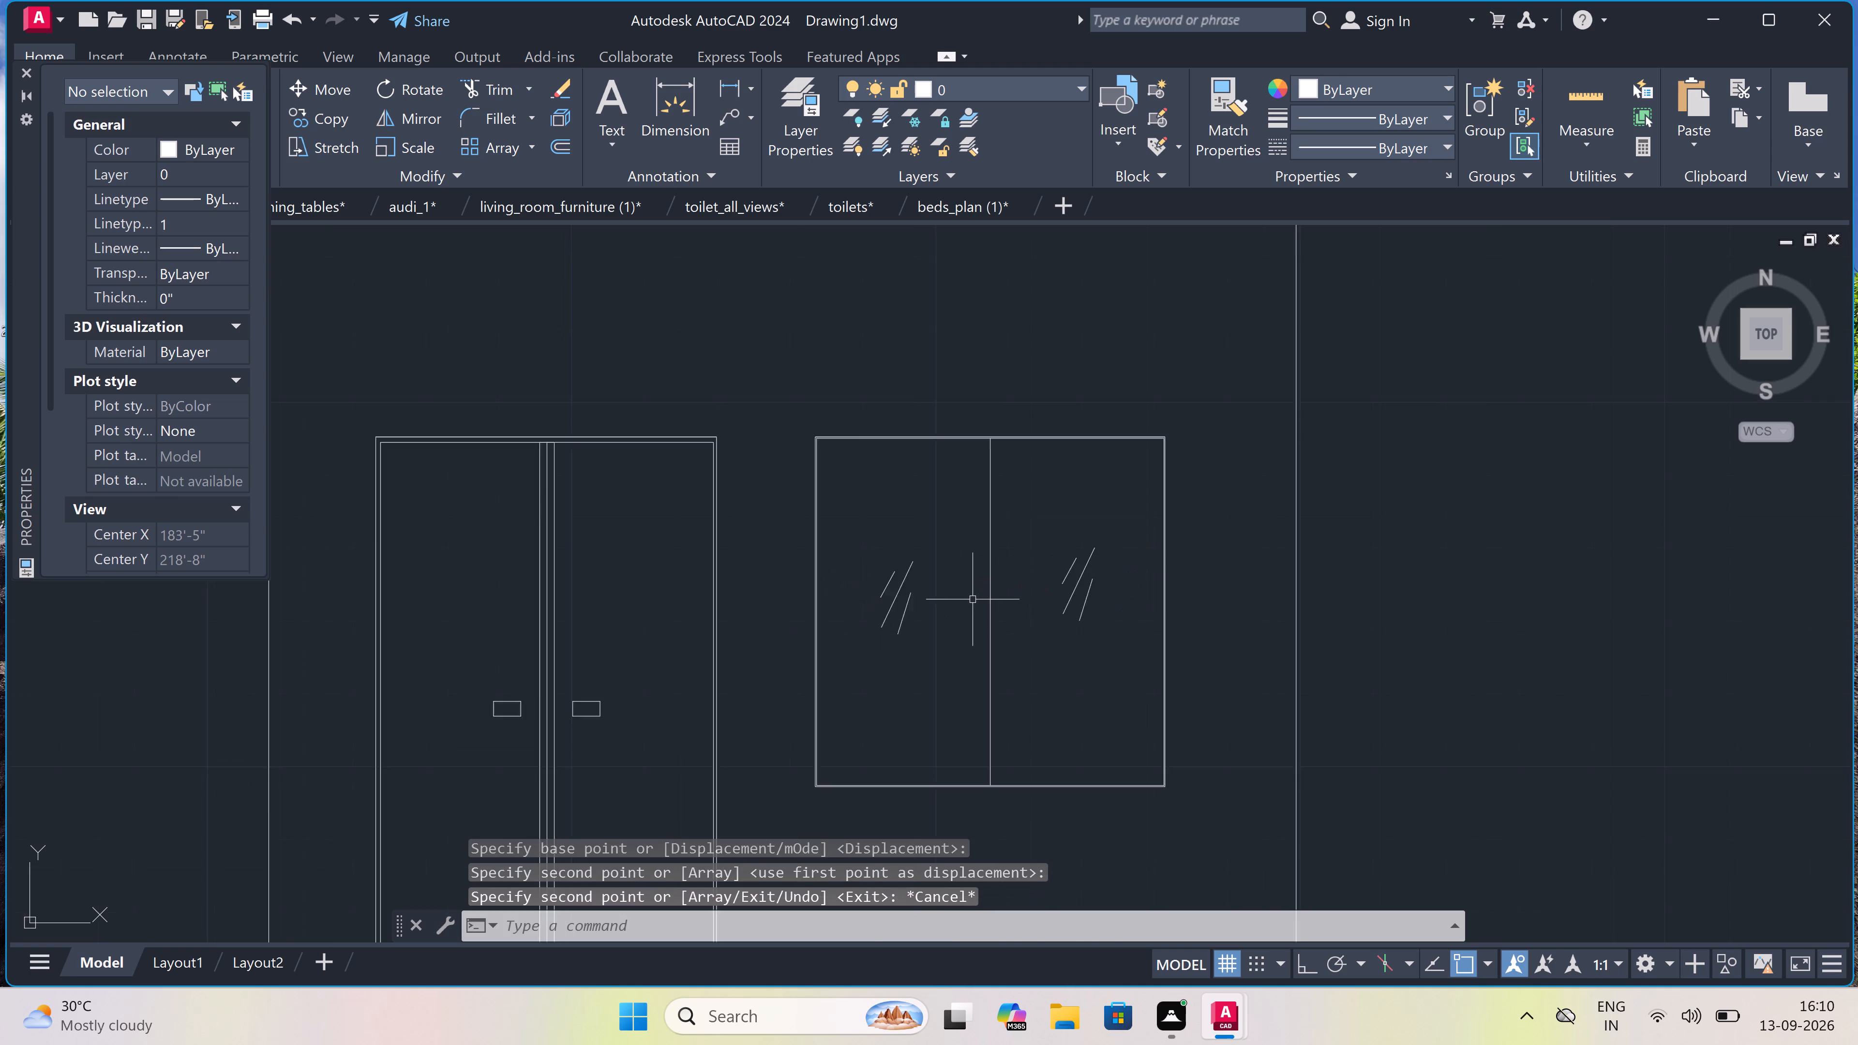
scroll(973, 599, "down", 2)
scroll(970, 611, "up", 2)
scroll(970, 611, "down", 1)
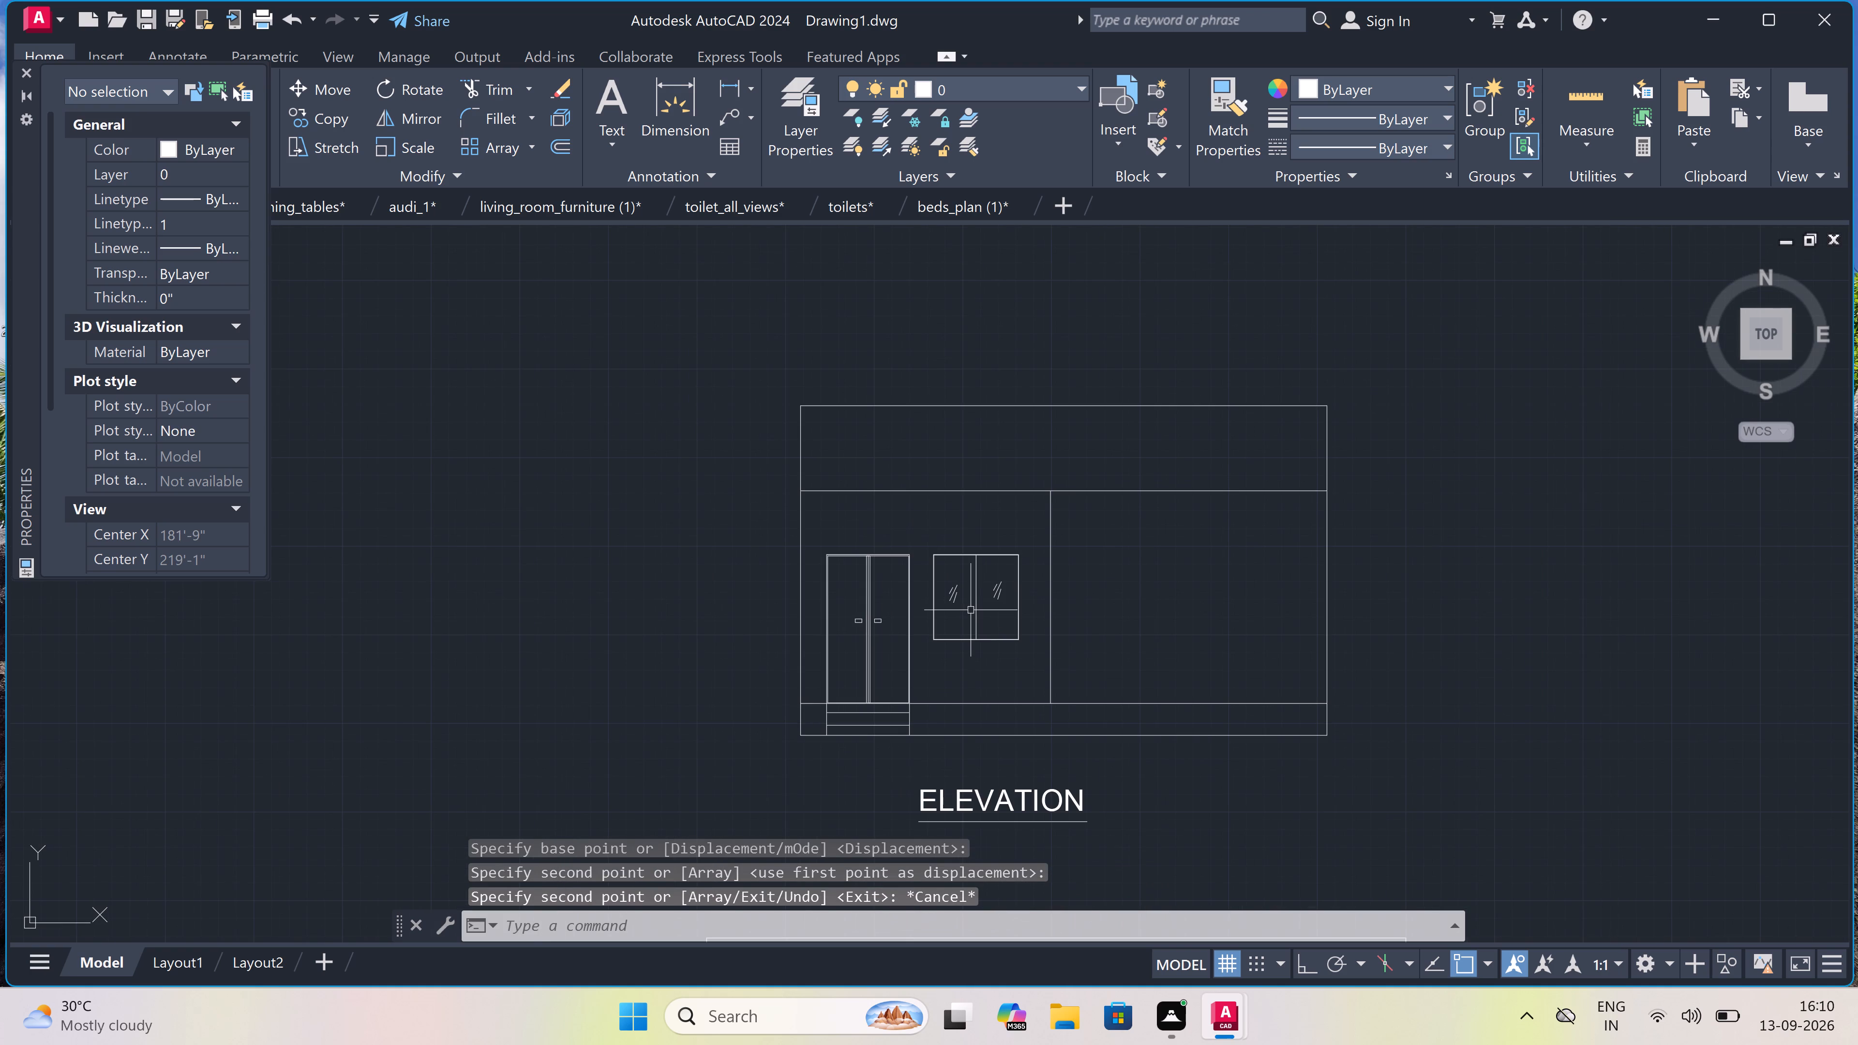
scroll(979, 597, "down", 2)
scroll(1113, 546, "up", 2)
key("l")
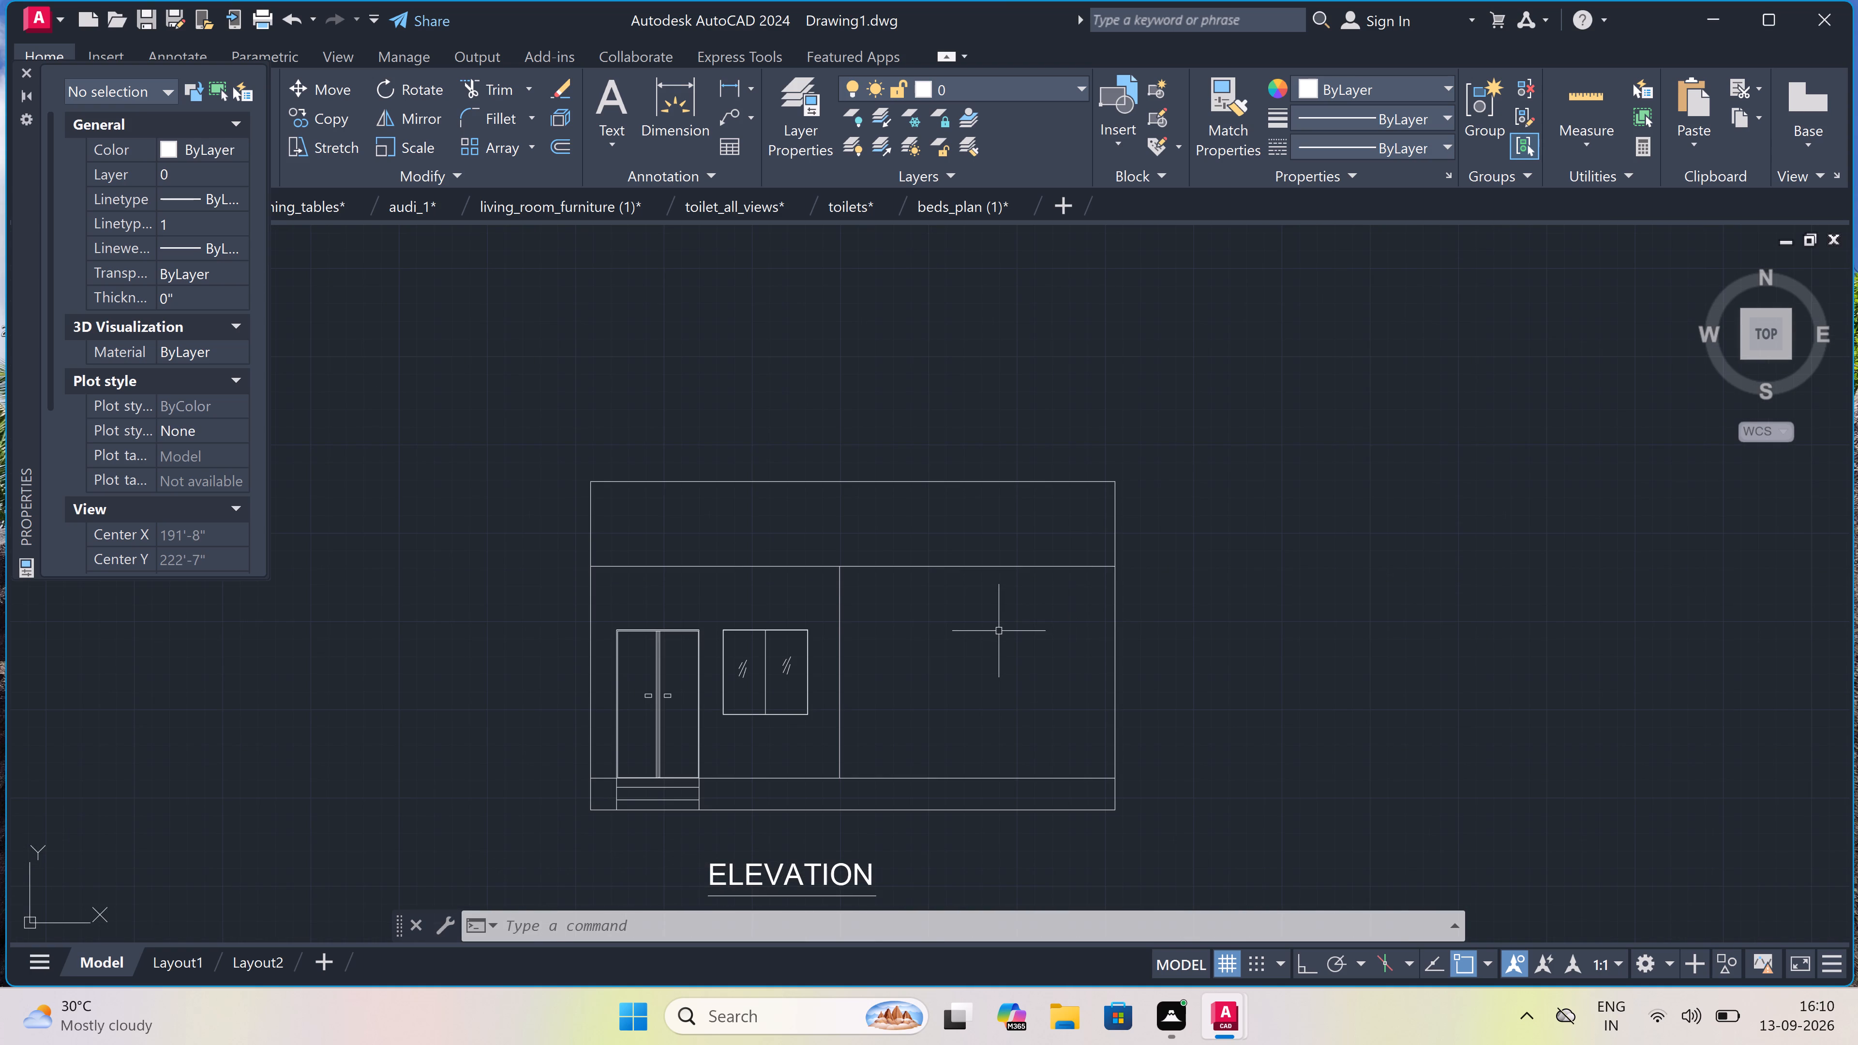
key("space")
left_click(839, 570)
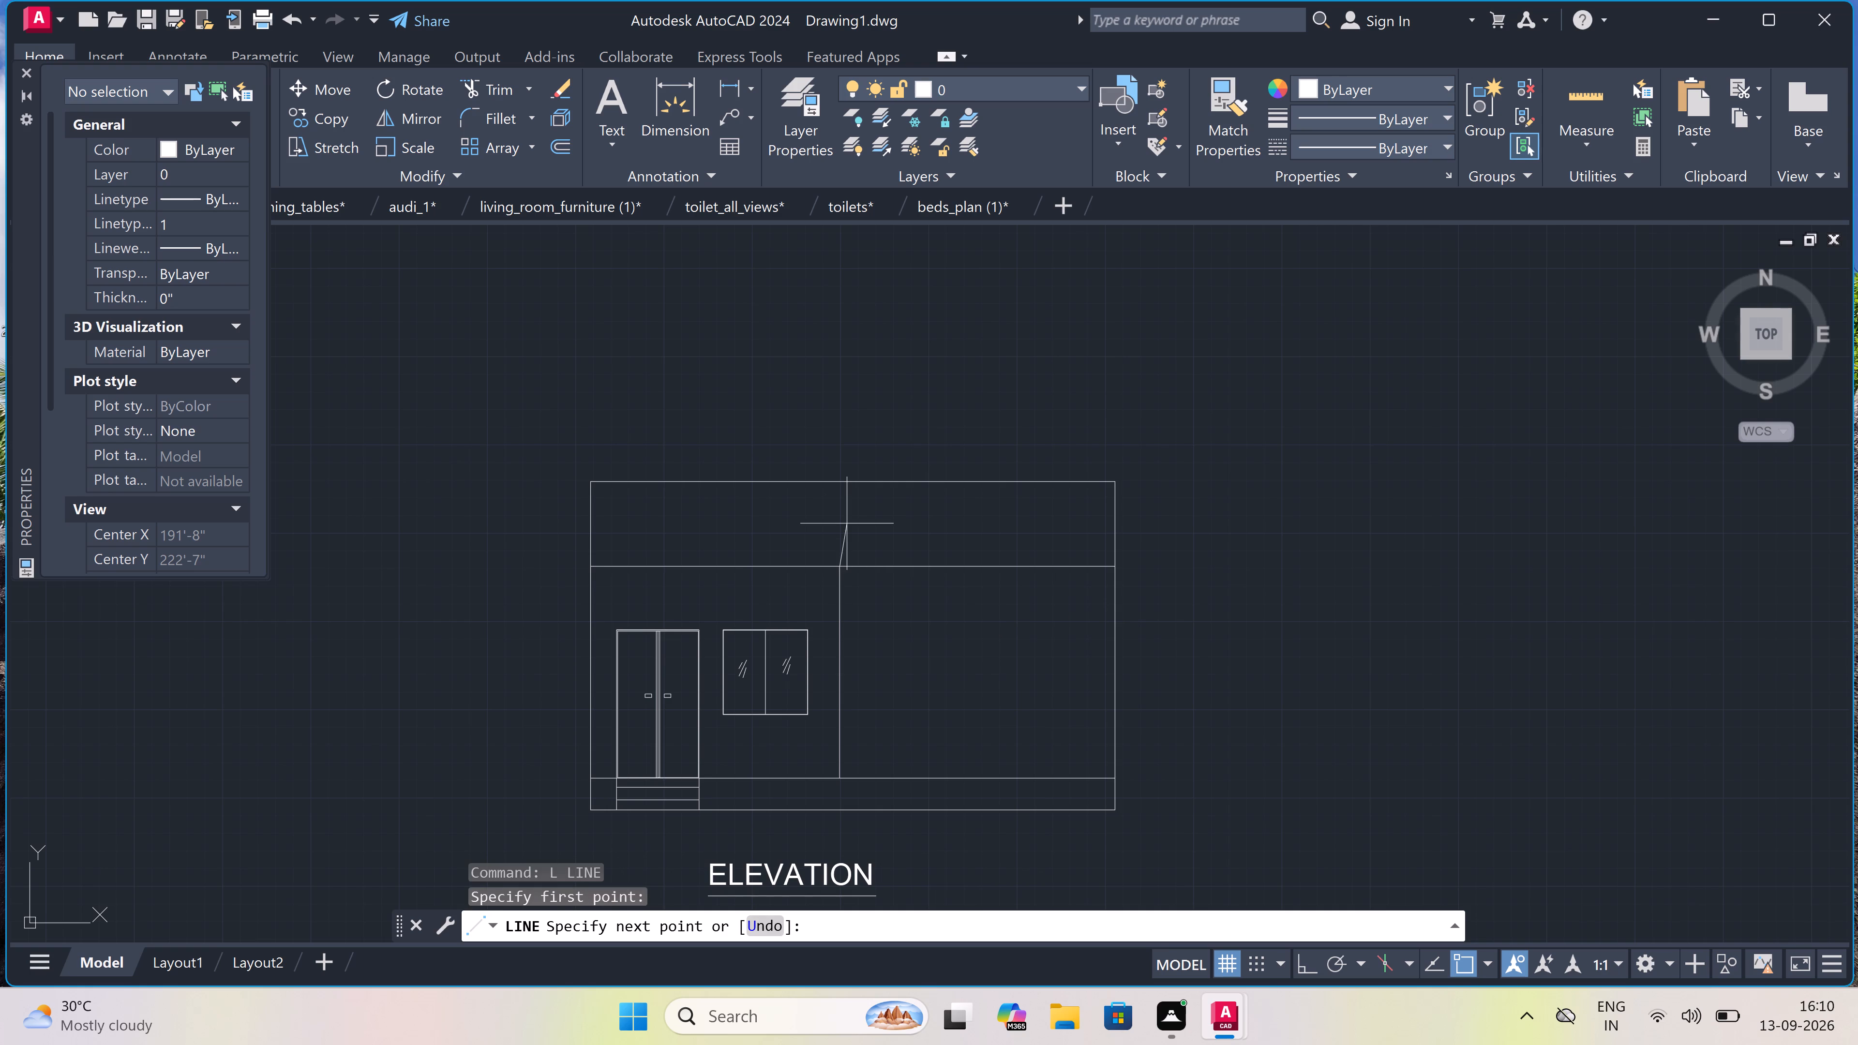
key("F8")
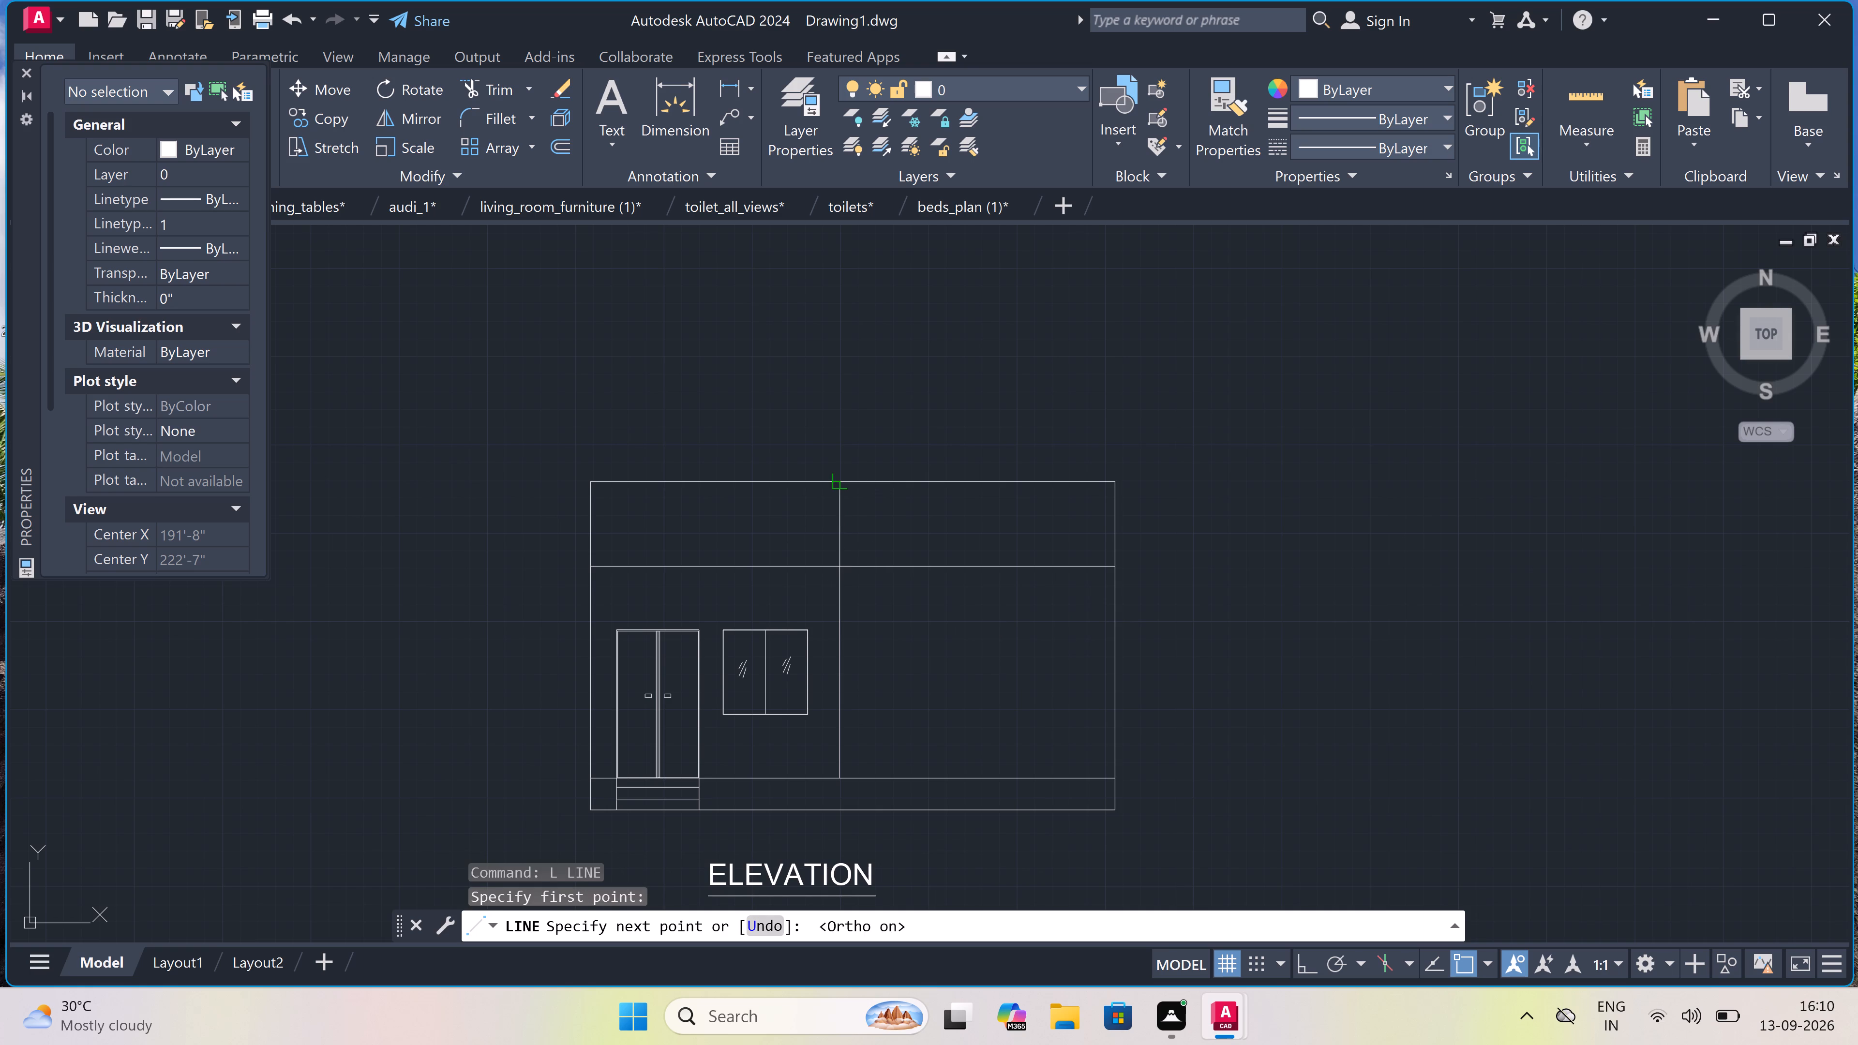
left_click(832, 481)
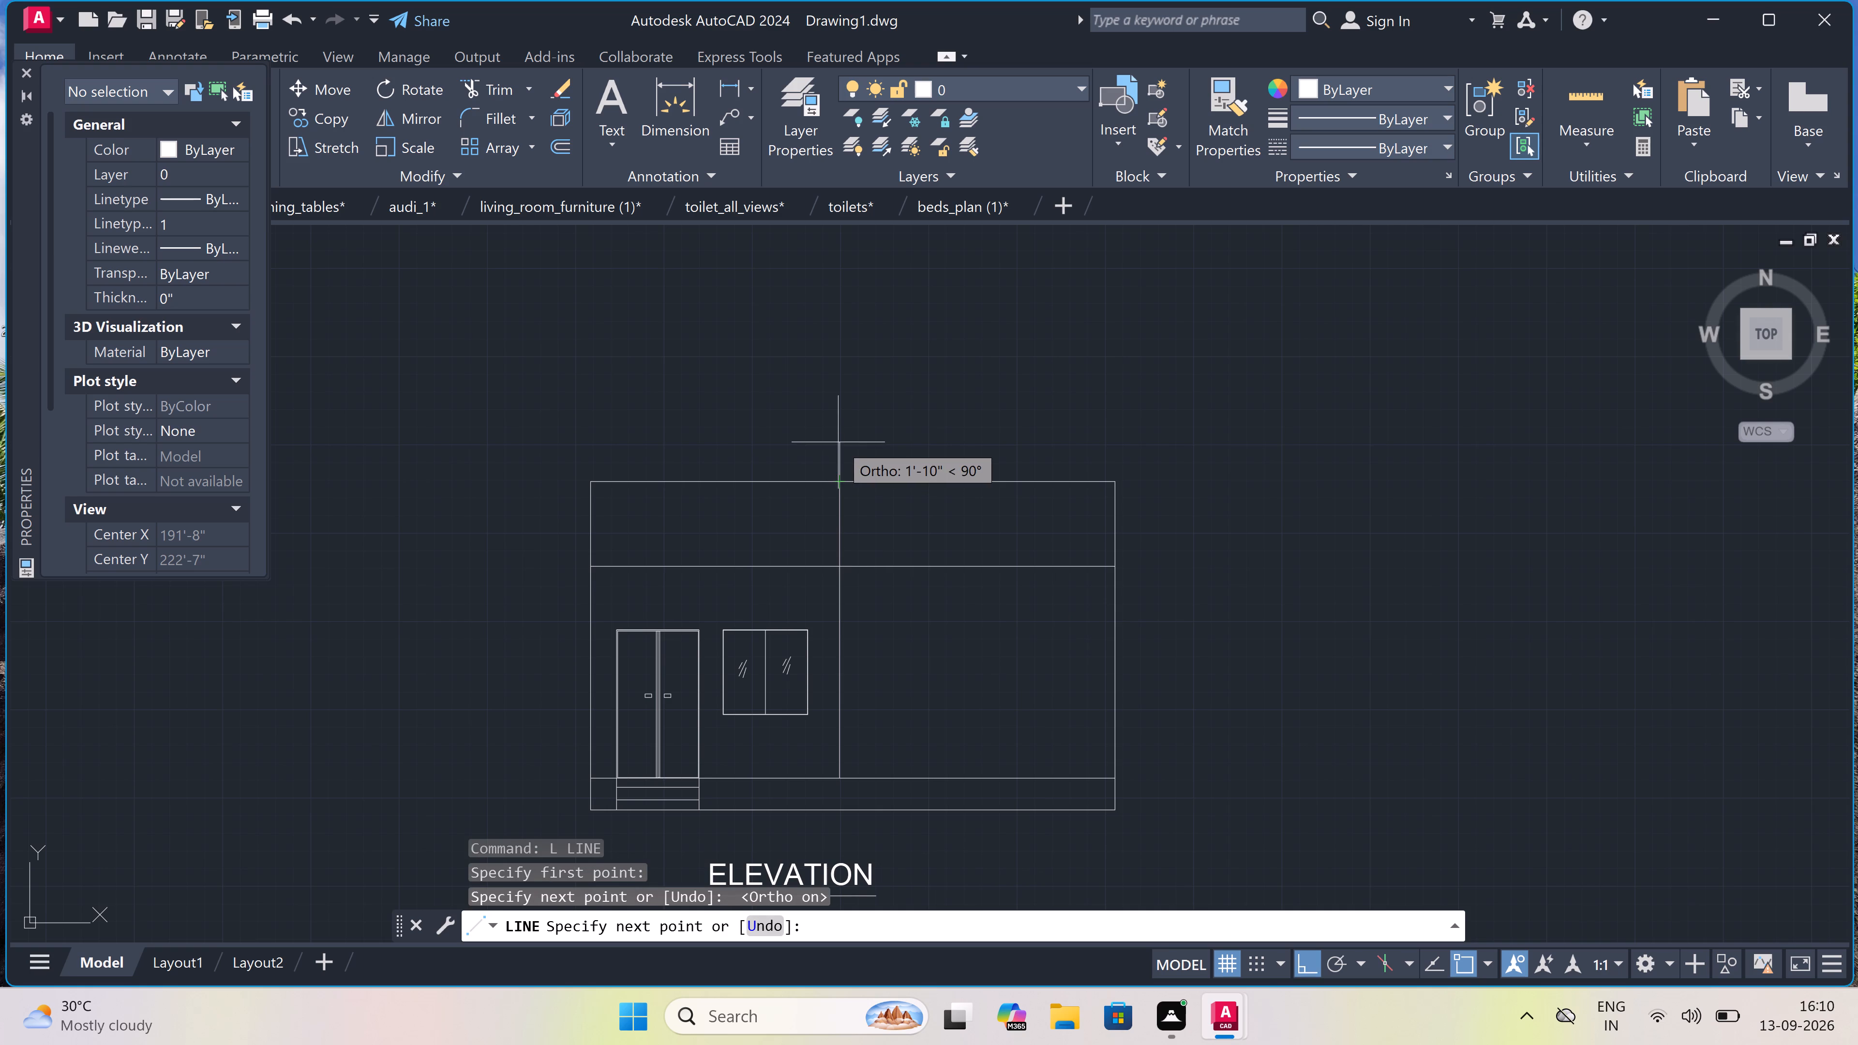
key("Escape")
Draw an upper-storey outline from the elevation's top right corner: about 6' up, about 15' left, 6" down in two 3" segments, and back to the right edge.
key("l")
key("space")
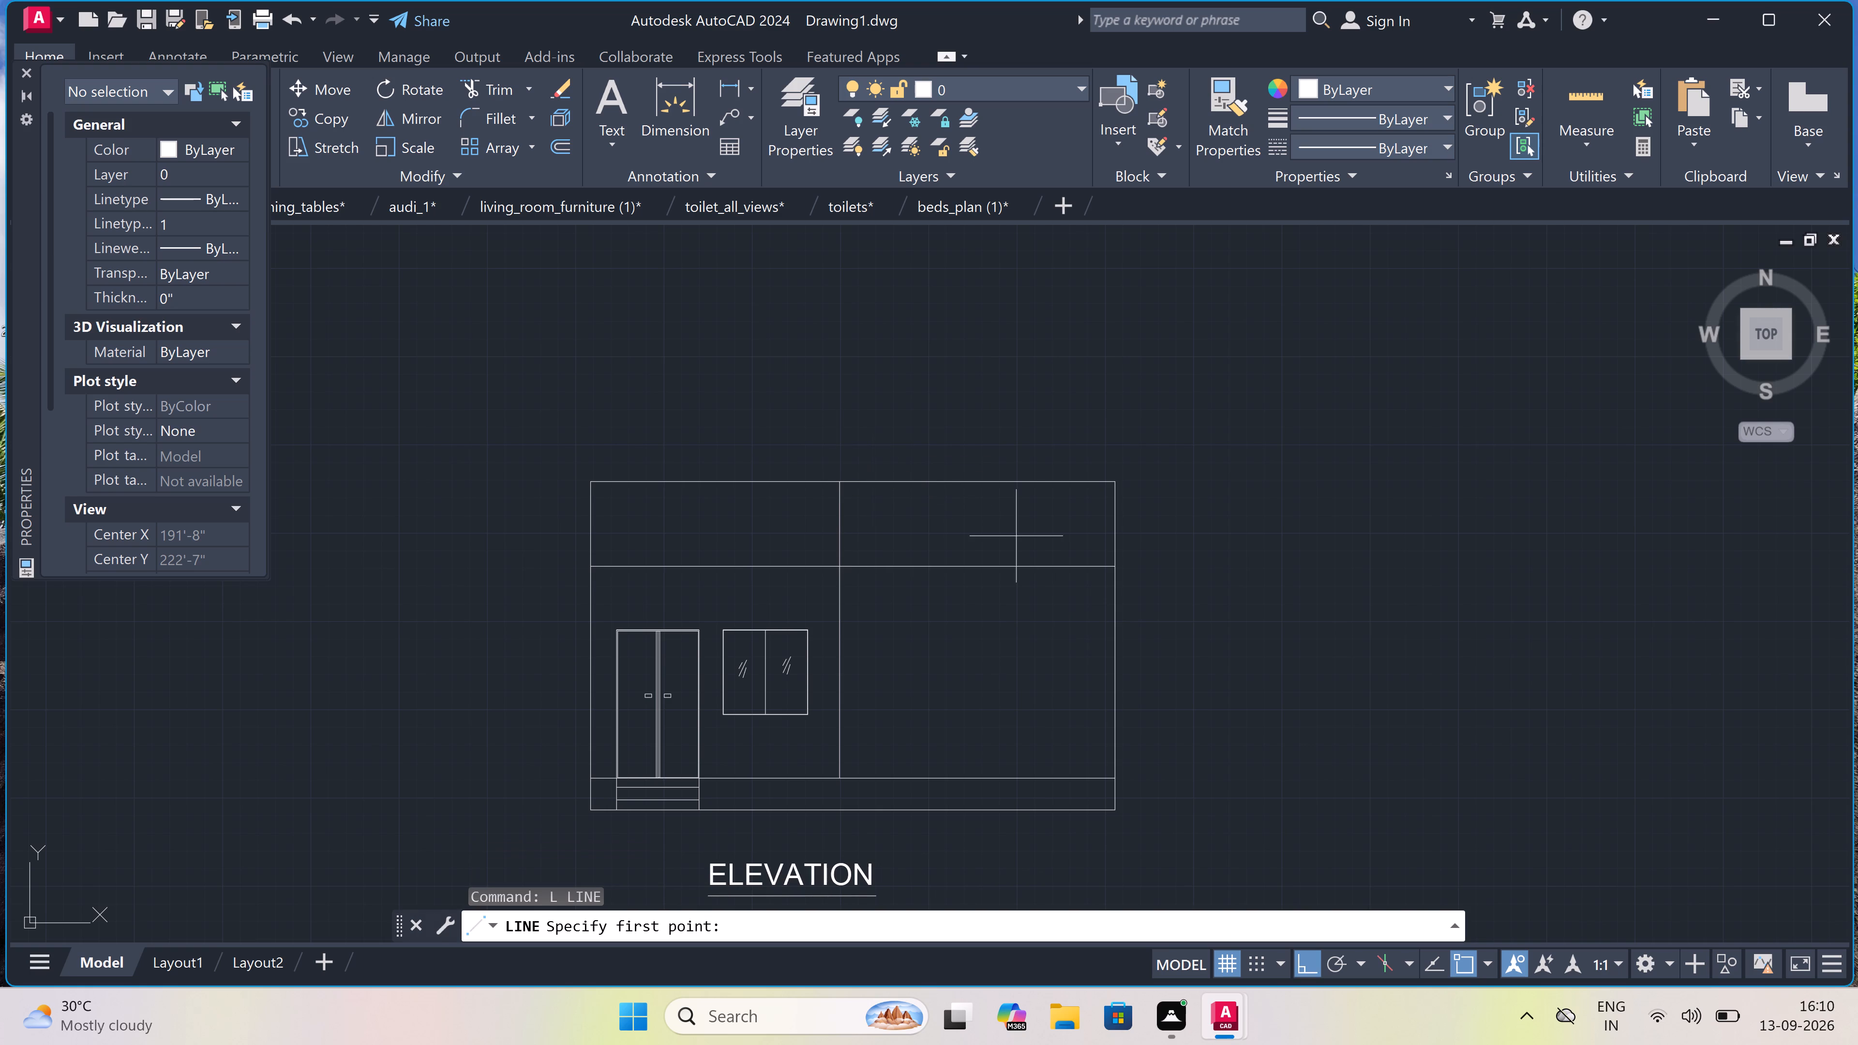
left_click(1117, 480)
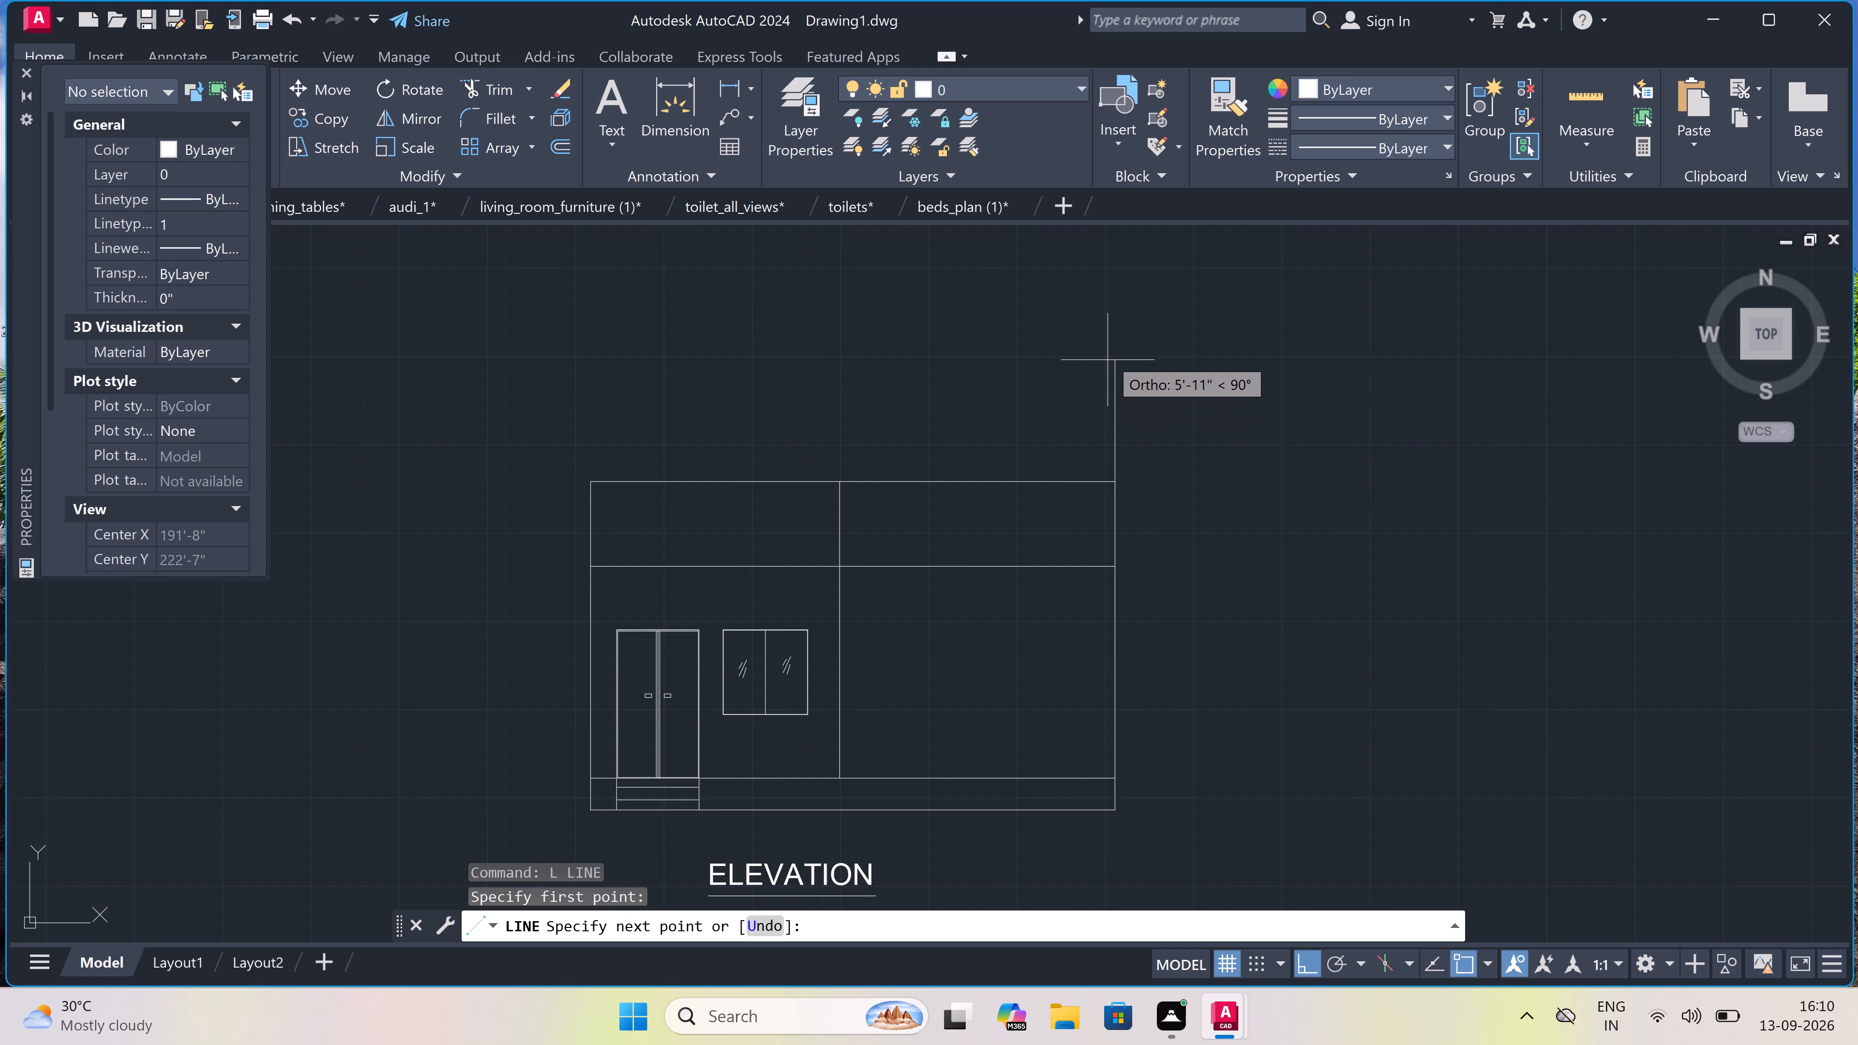
left_click(1109, 349)
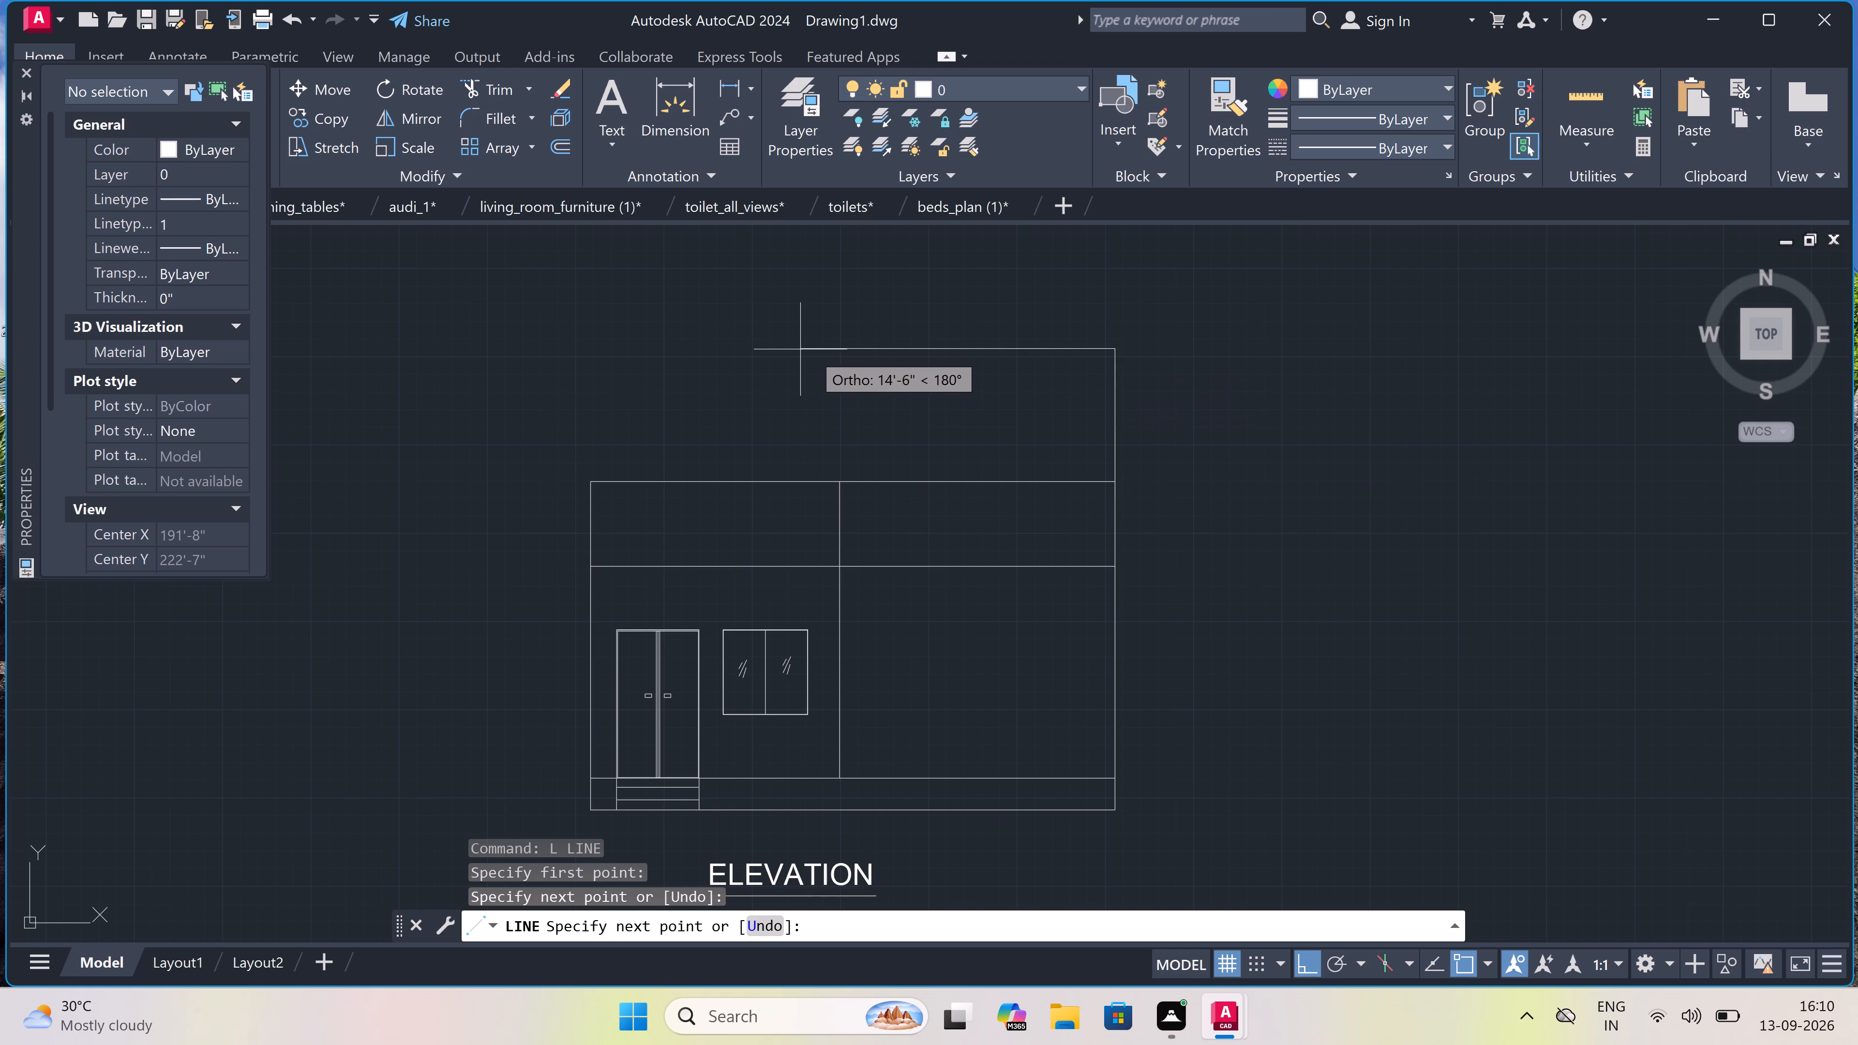
left_click(794, 344)
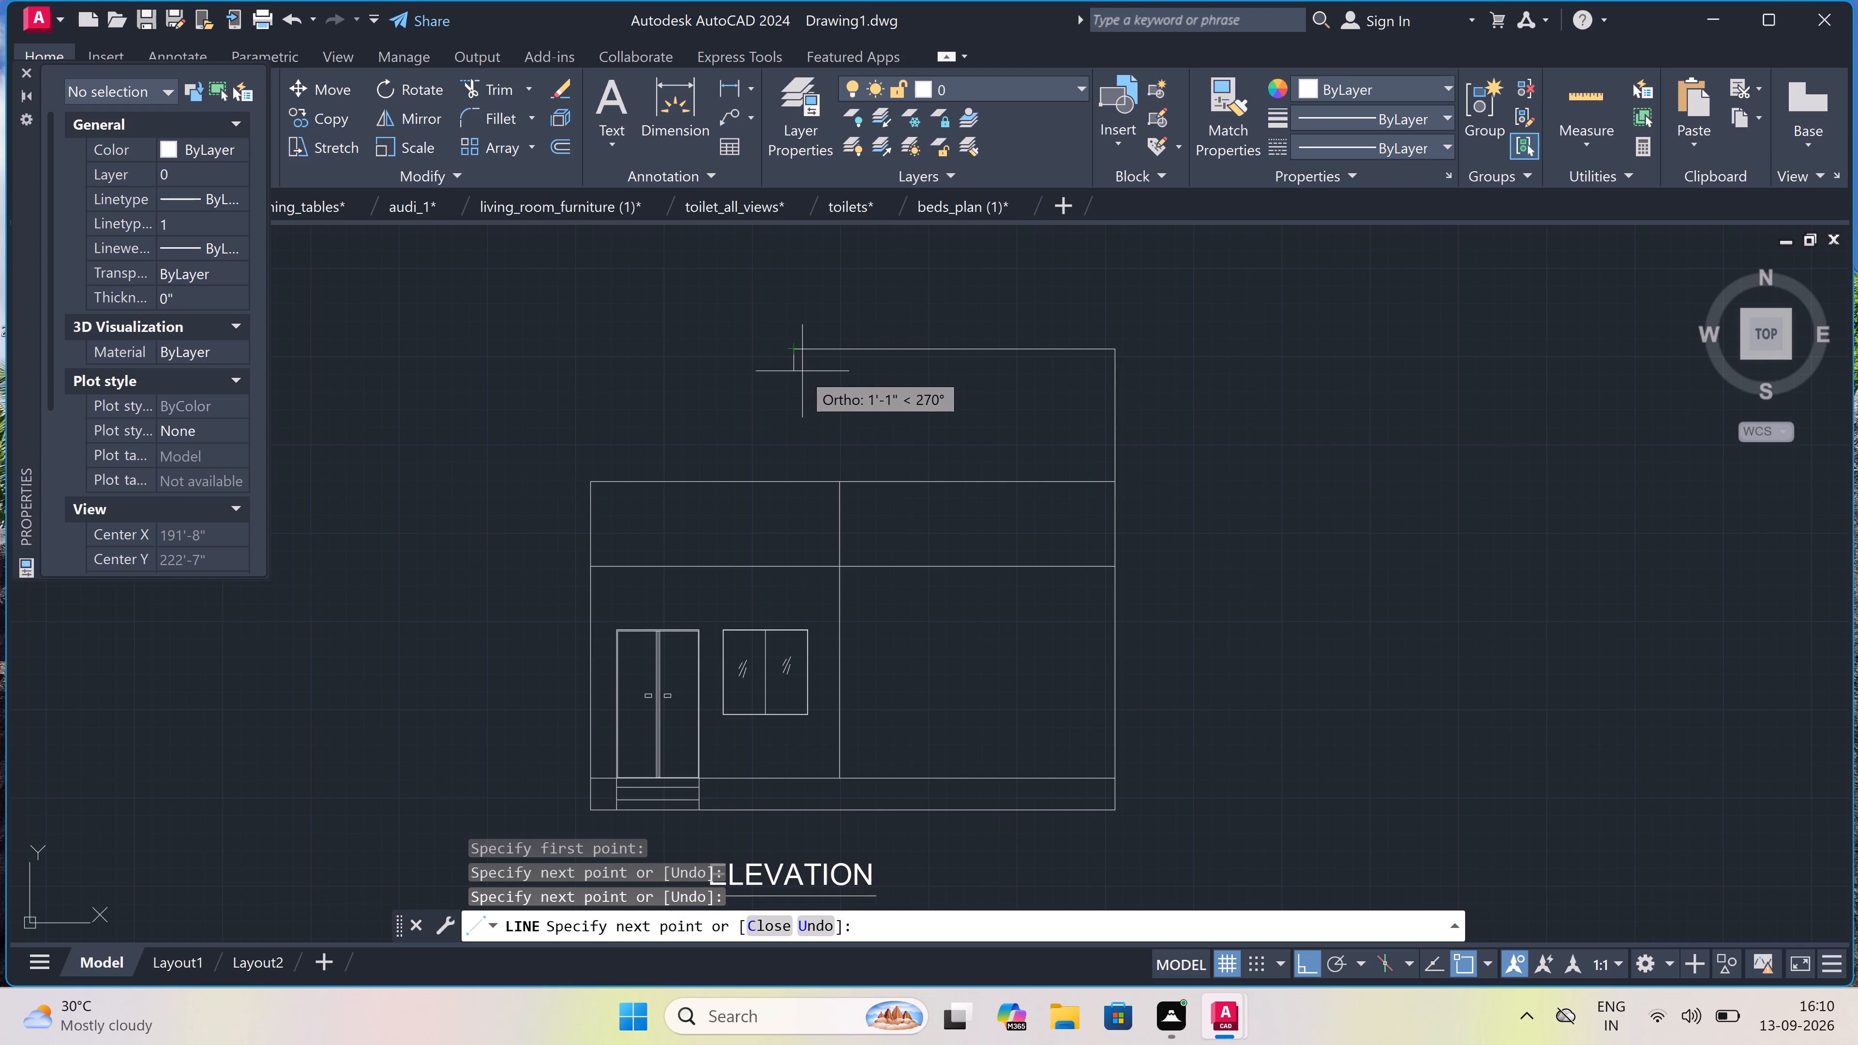
type("3\"")
key("space")
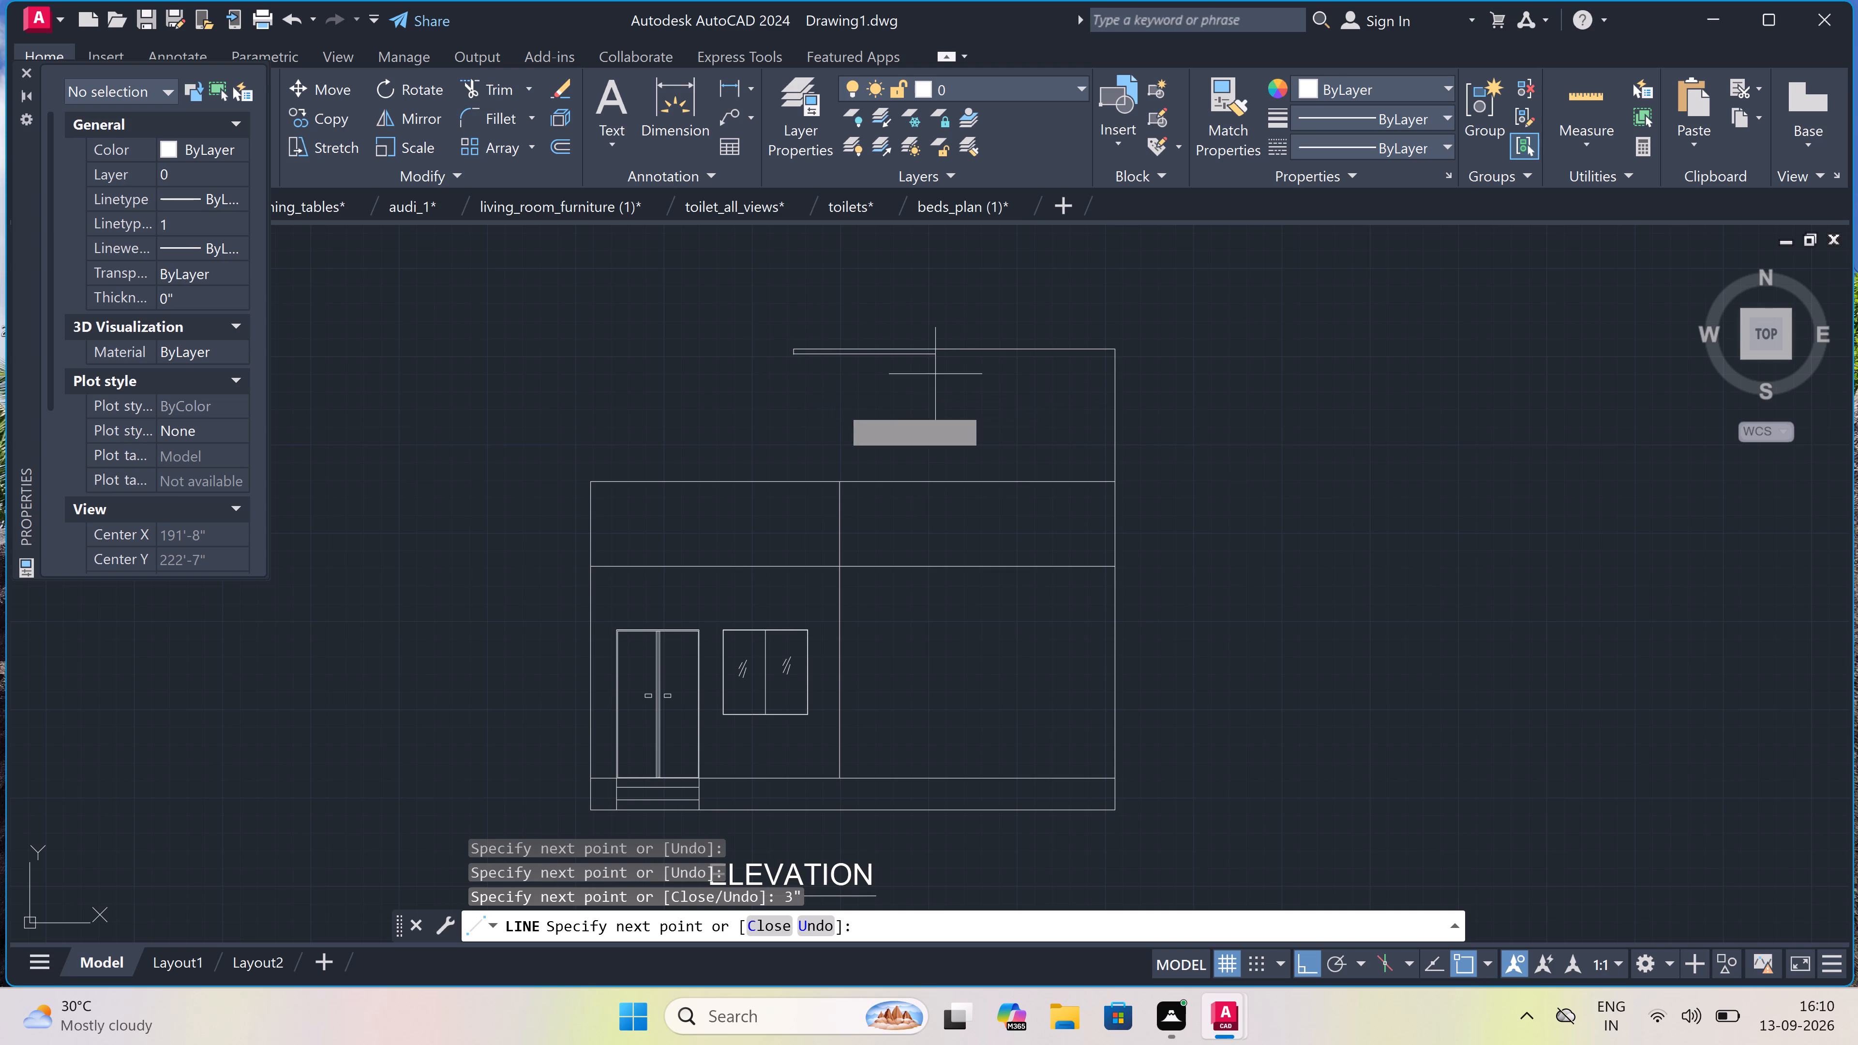
type("3\"")
key("space")
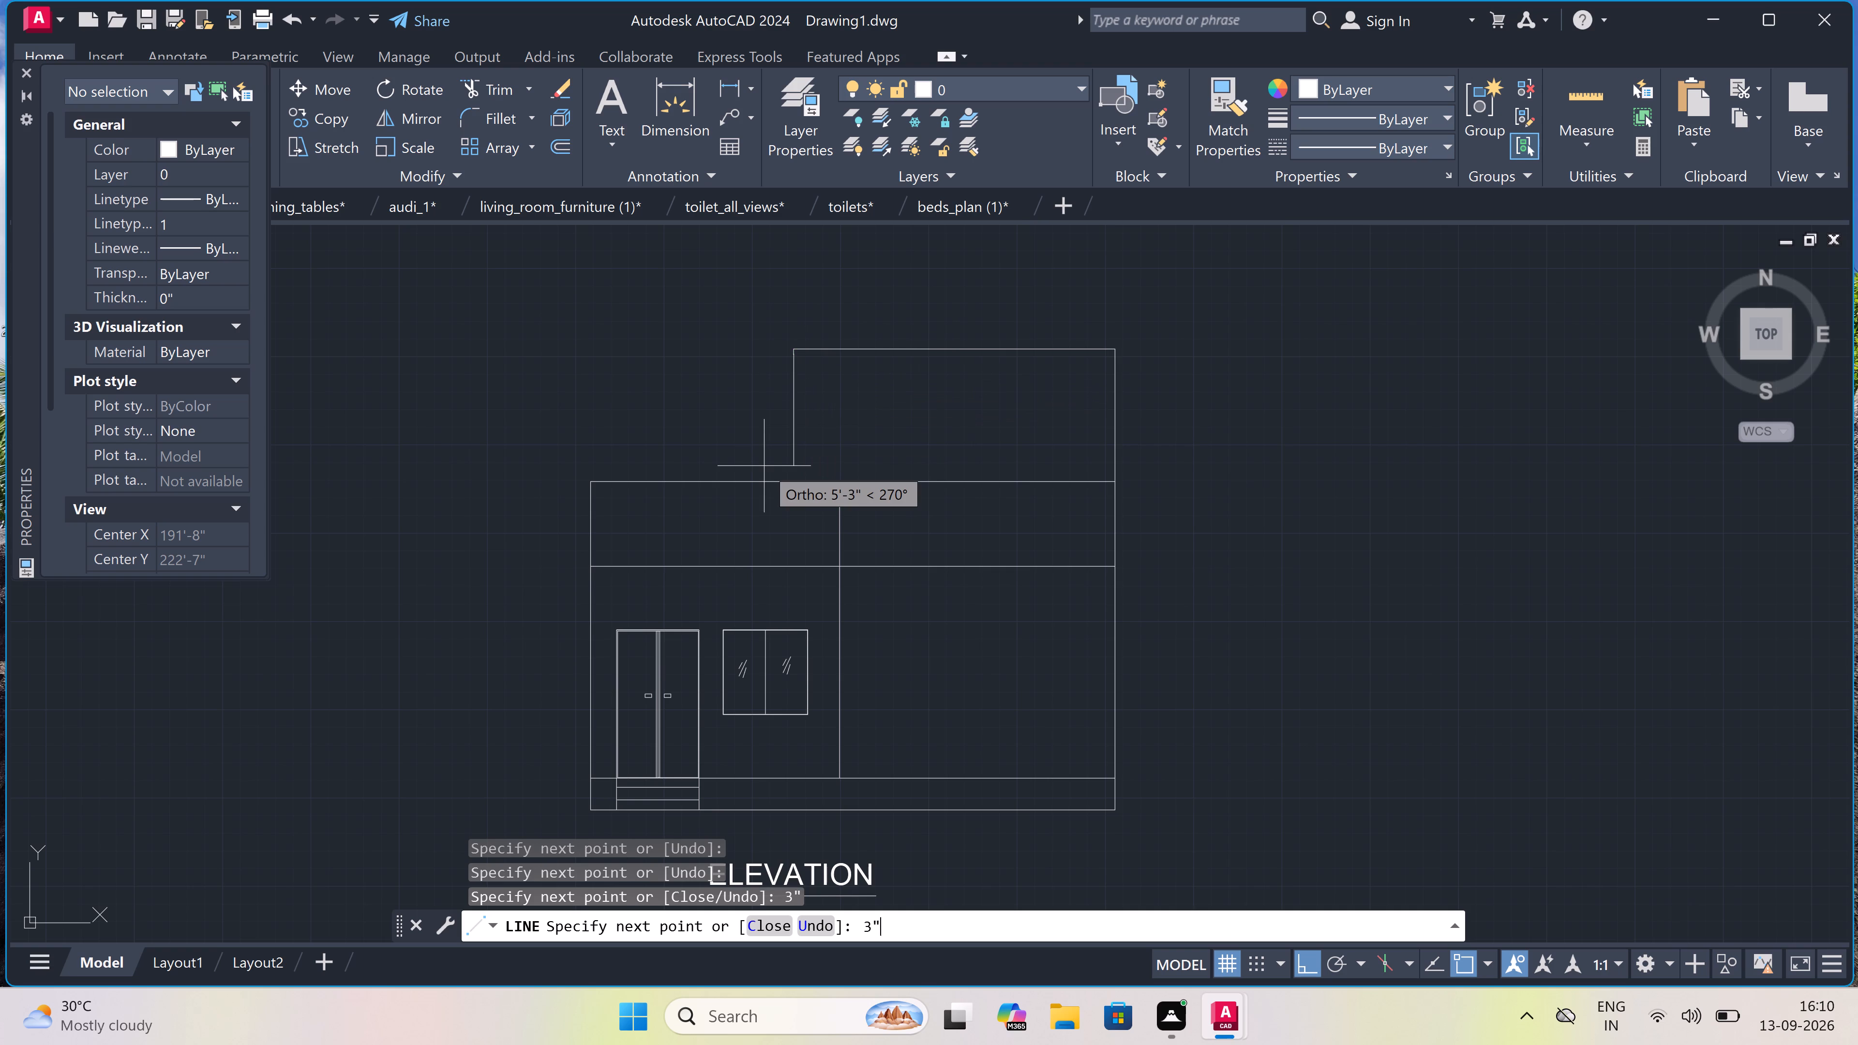
scroll(1075, 358, "up", 2)
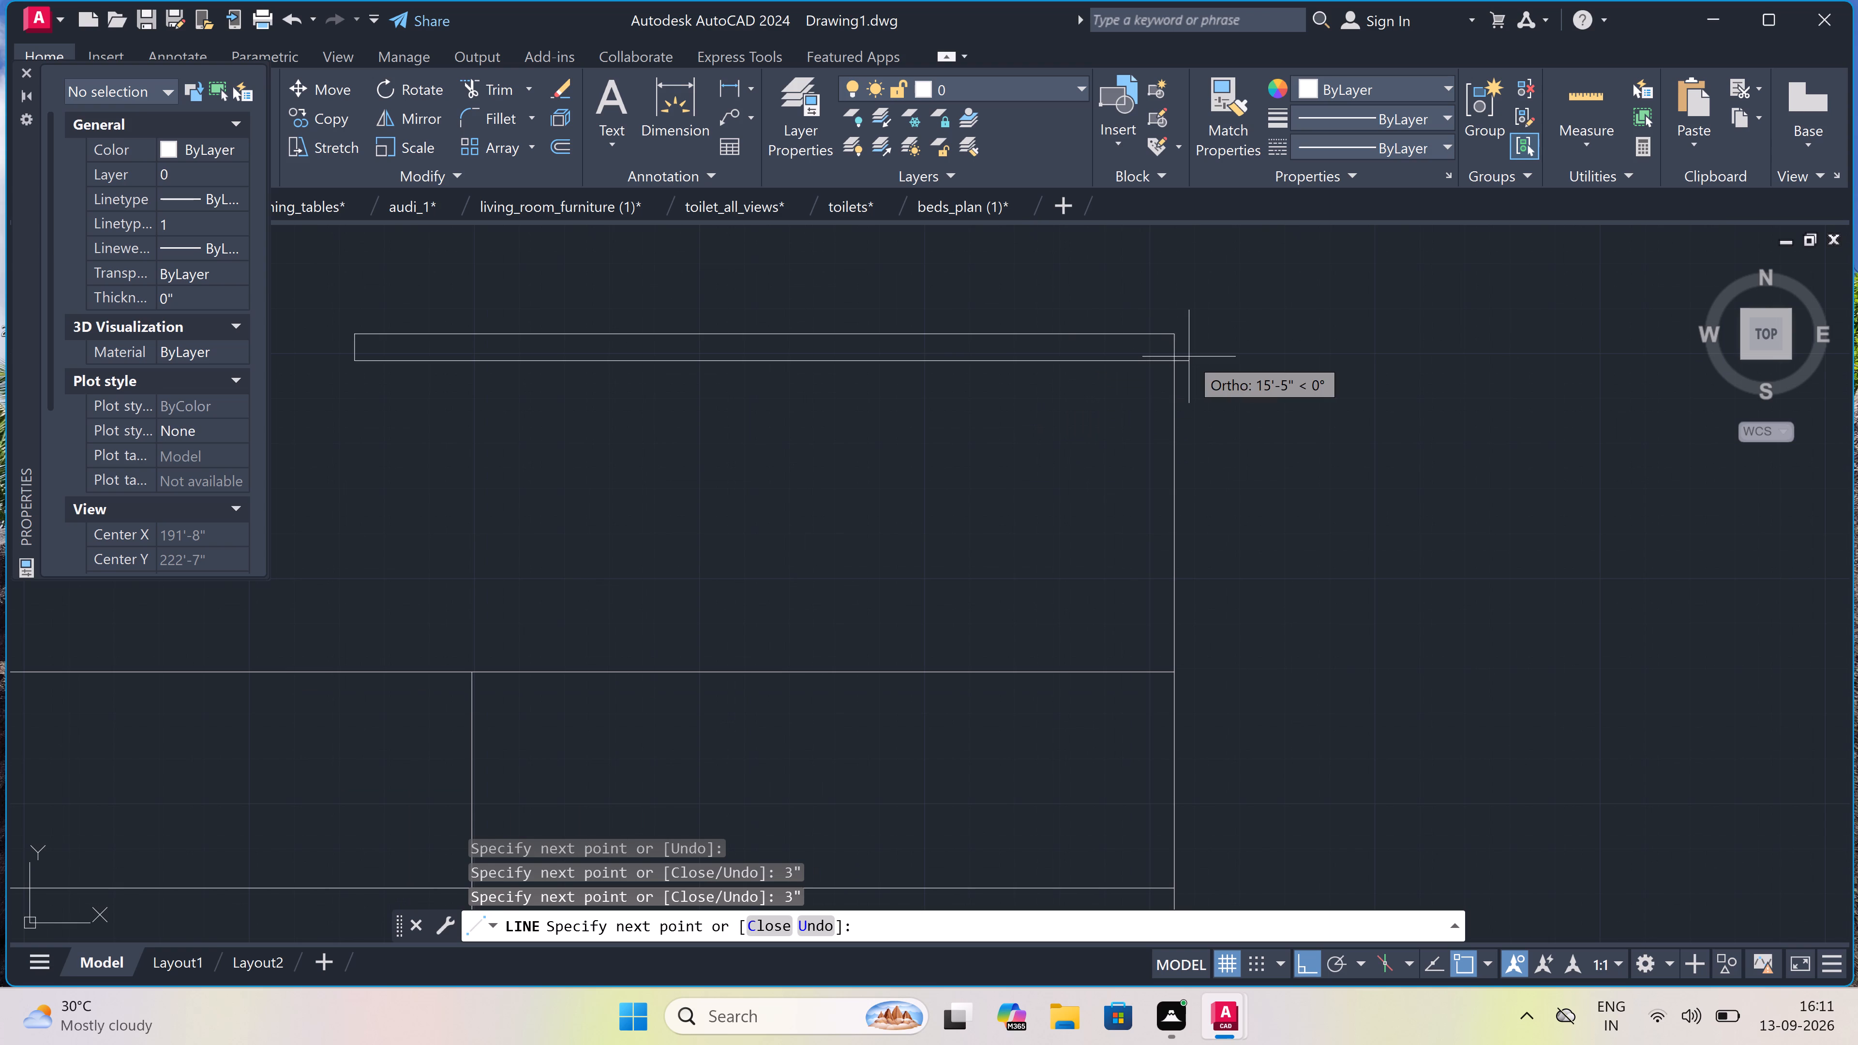
left_click_drag(1177, 358, 1172, 363)
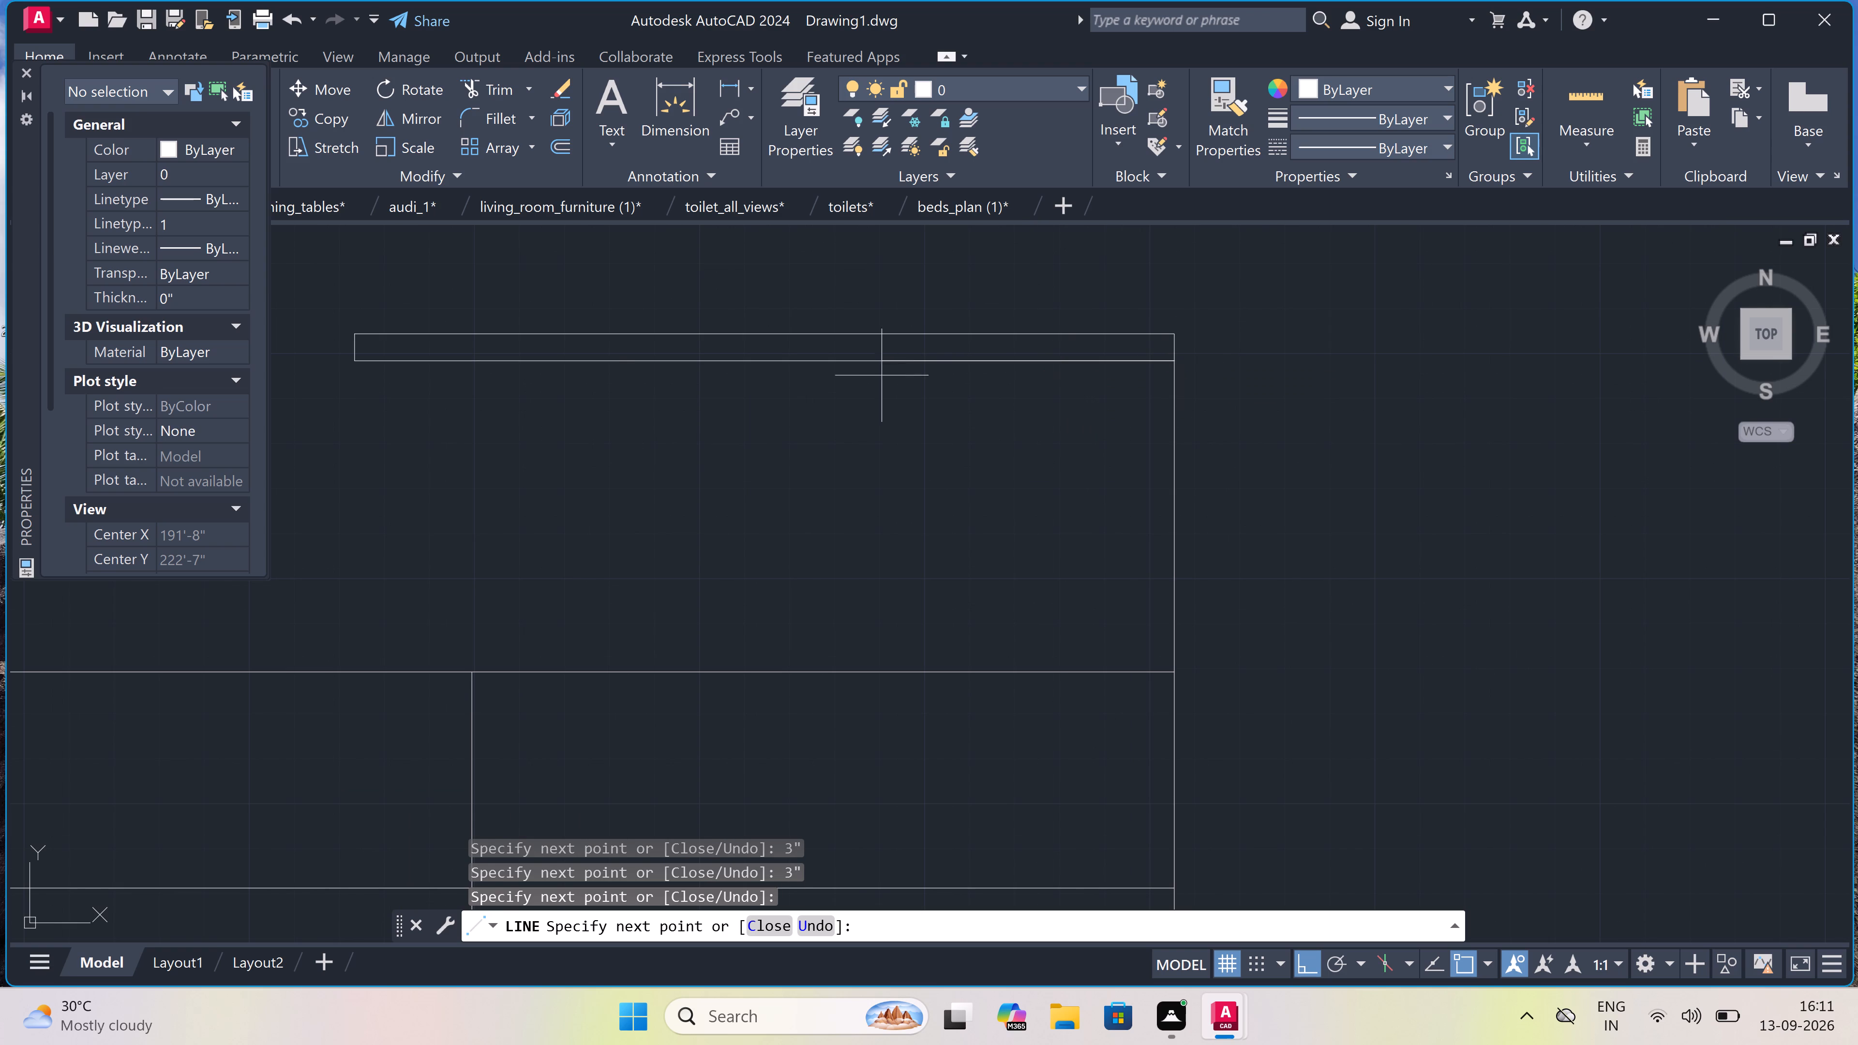
scroll(626, 389, "down", 3)
scroll(550, 383, "up", 3)
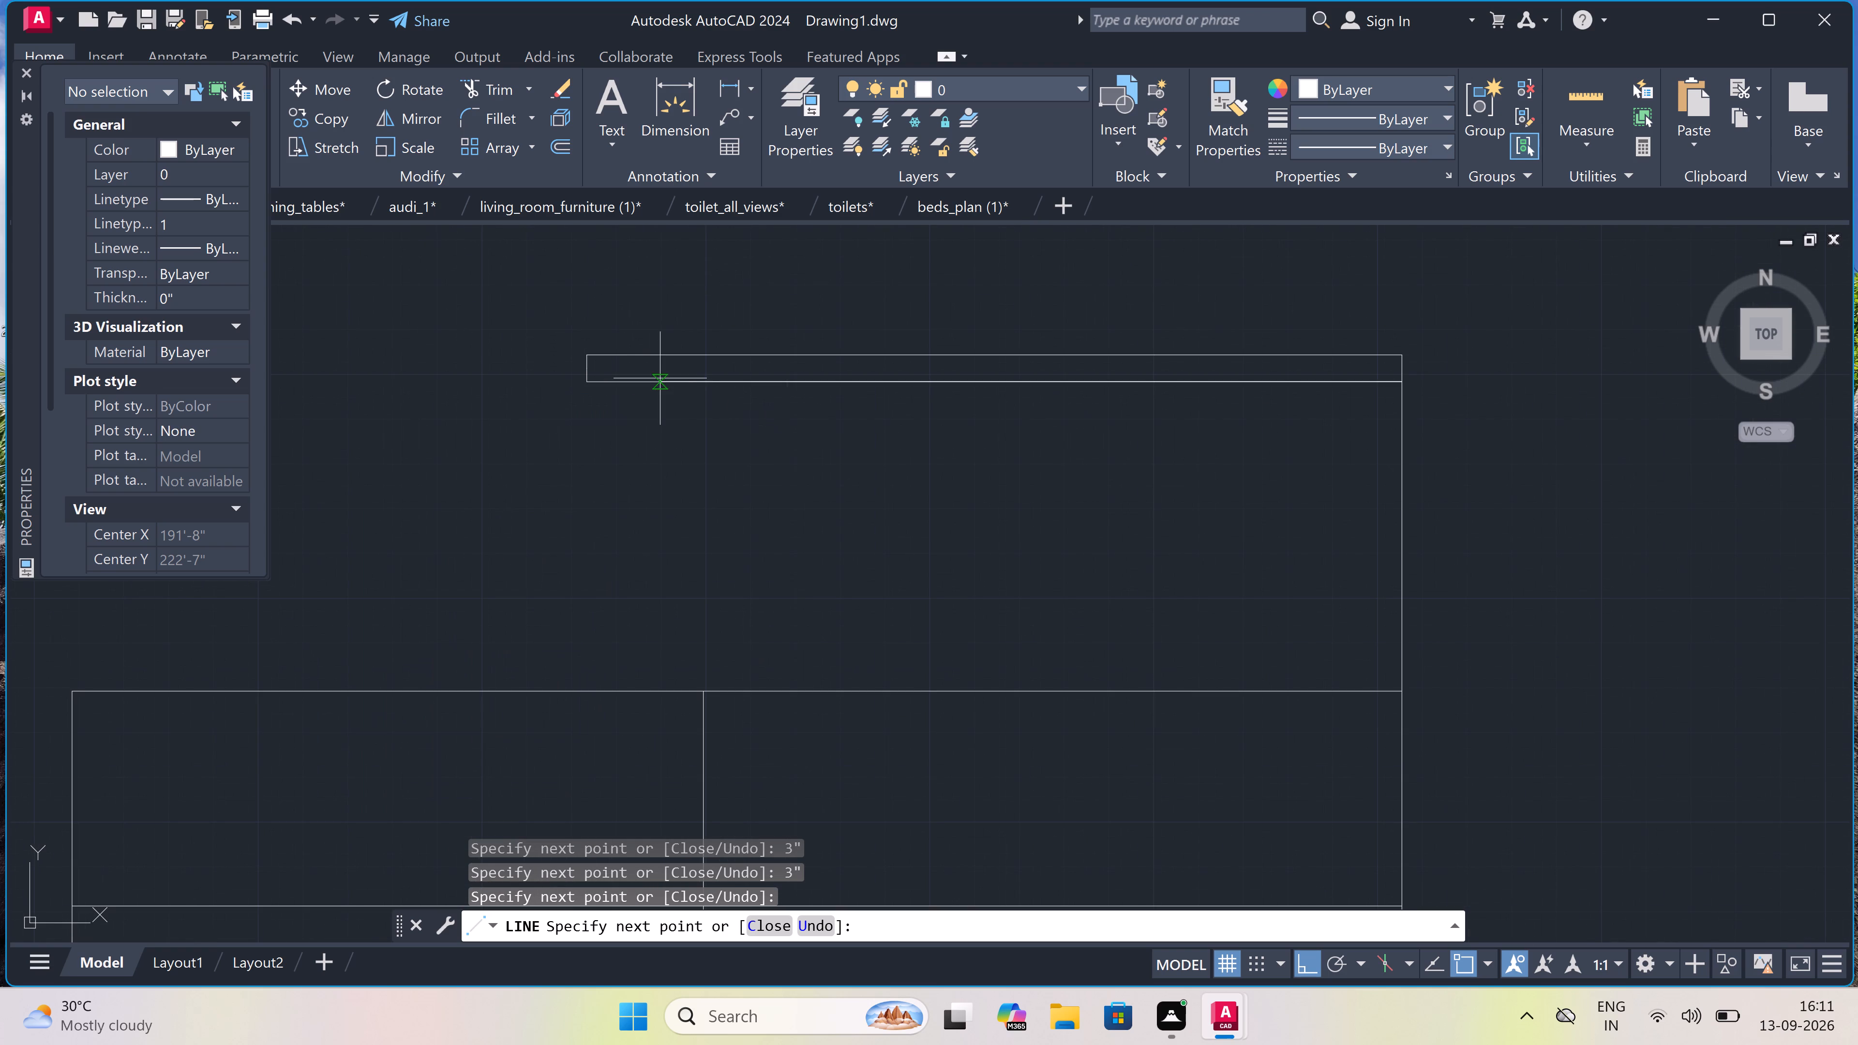
key("Escape")
Draw a vertical wall line from the central division at the main roof line up to the upper slab's top edge.
key("l")
key("space")
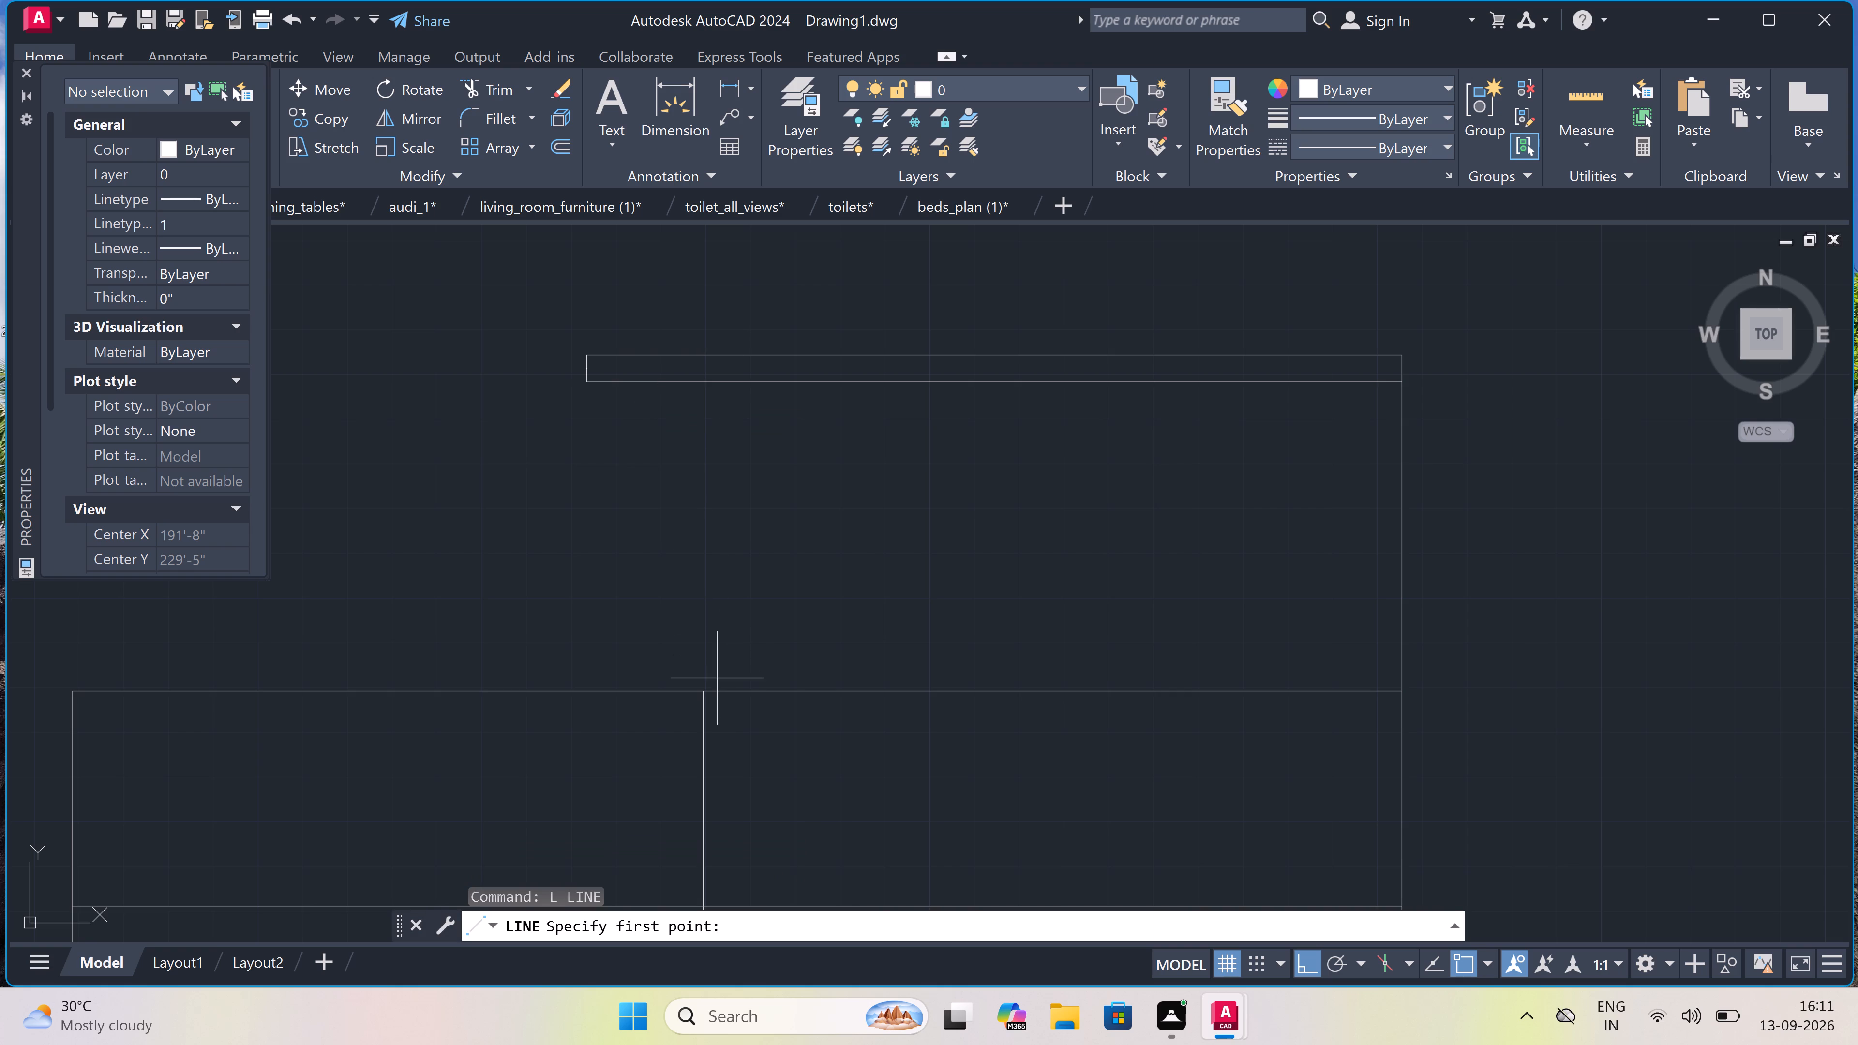
left_click_drag(707, 689, 707, 629)
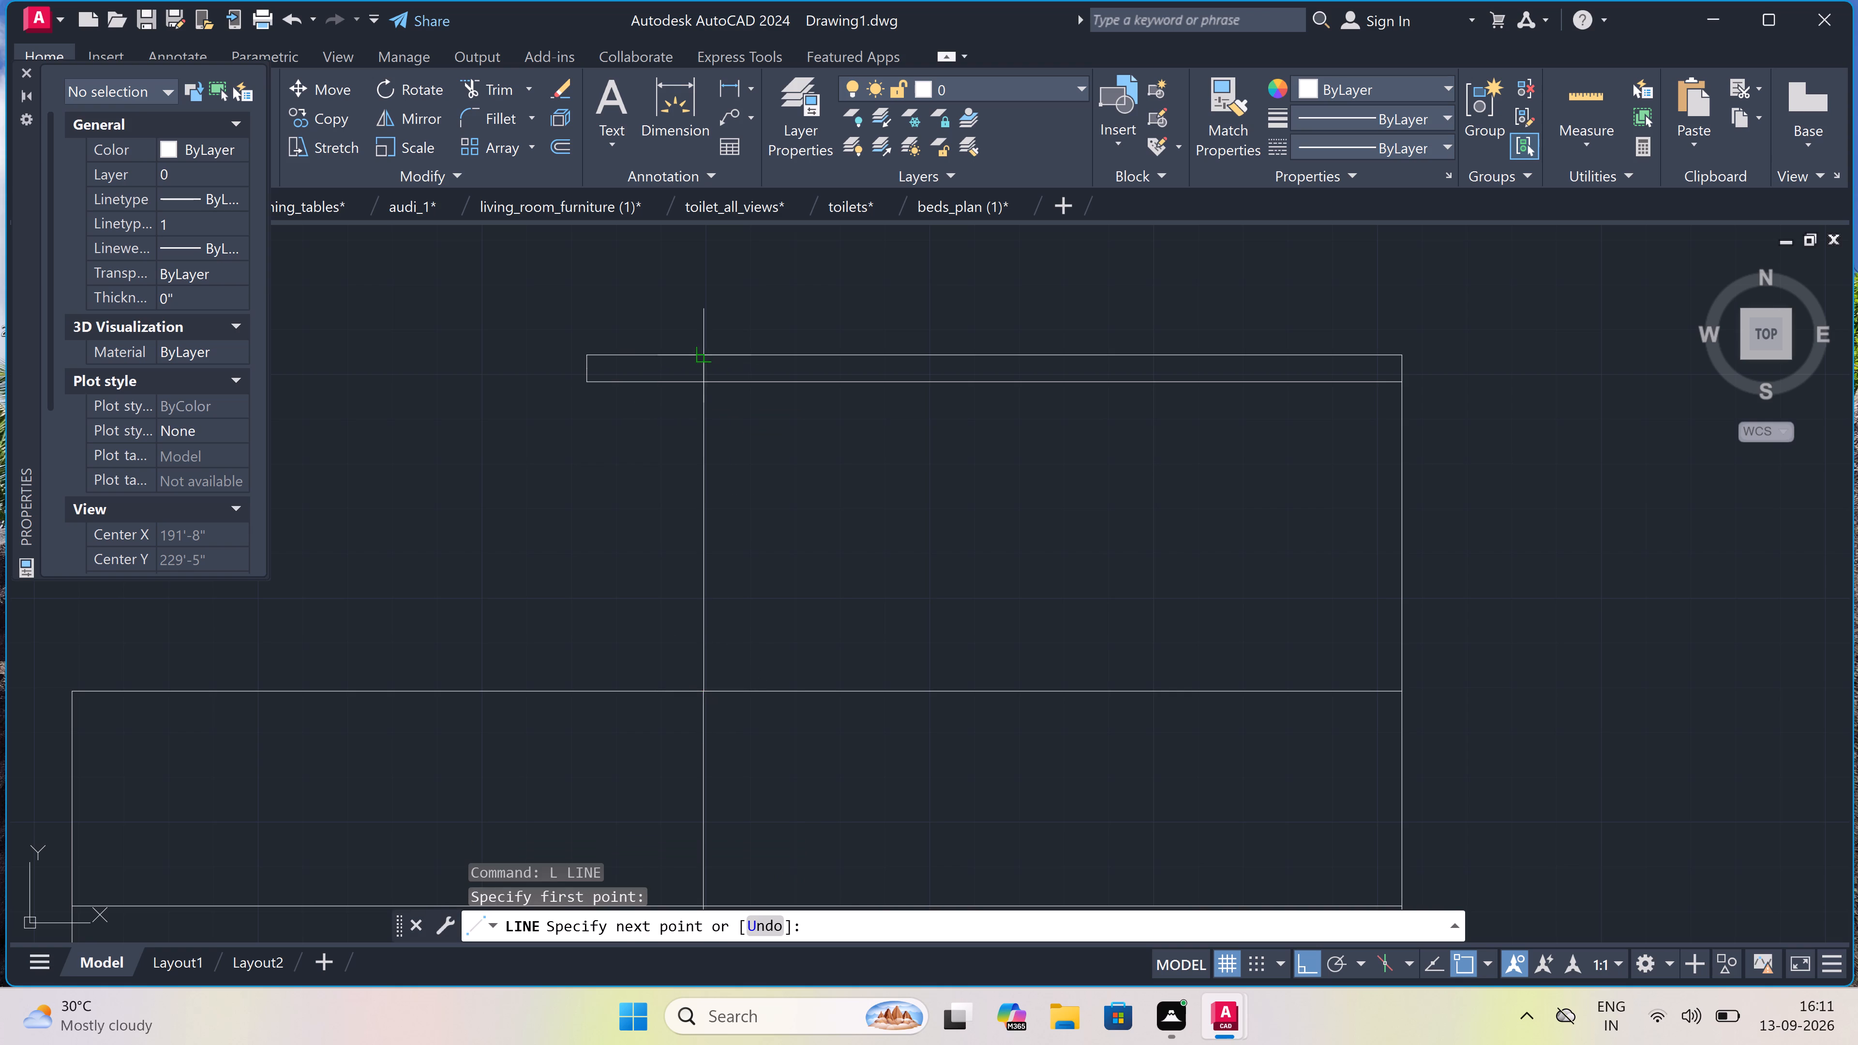
left_click(707, 353)
key("Escape")
Shorten the upper slab's left overhang by drawing a vertical end line just left of the new wall and trimming everything beyond it.
key("space")
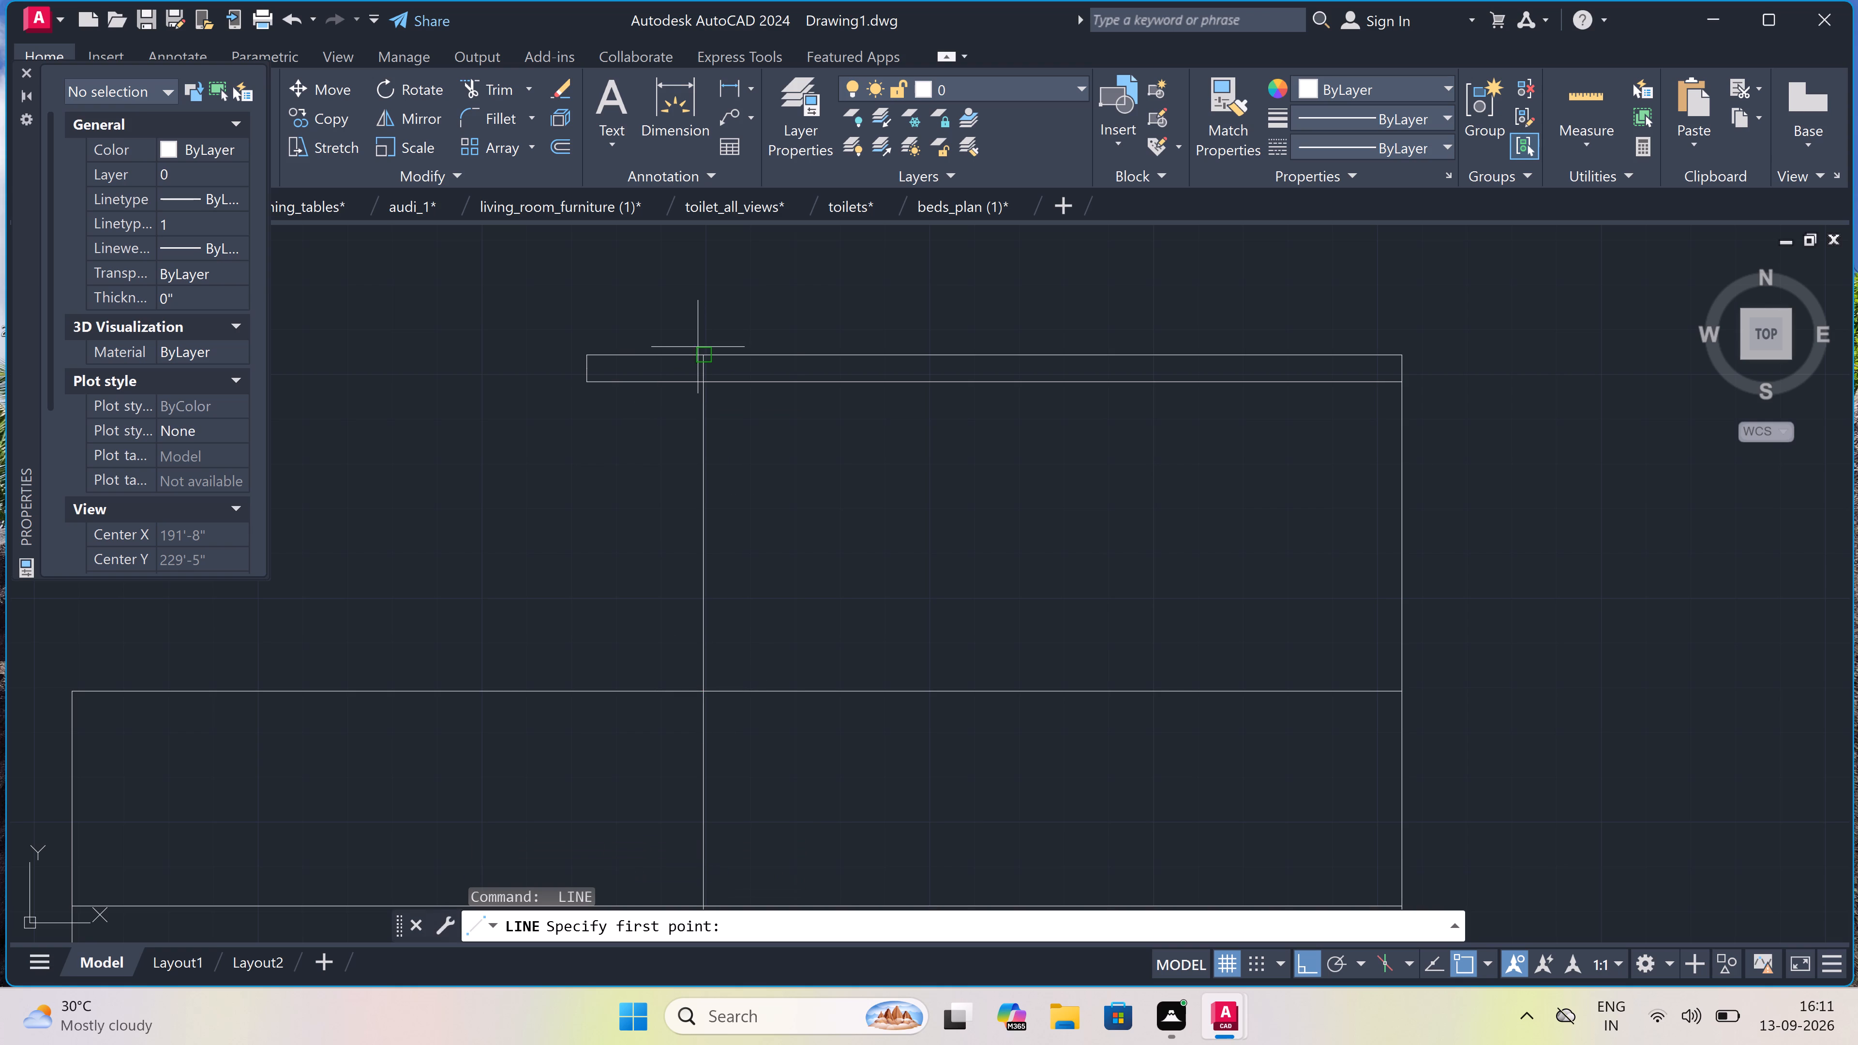
left_click_drag(671, 350, 674, 364)
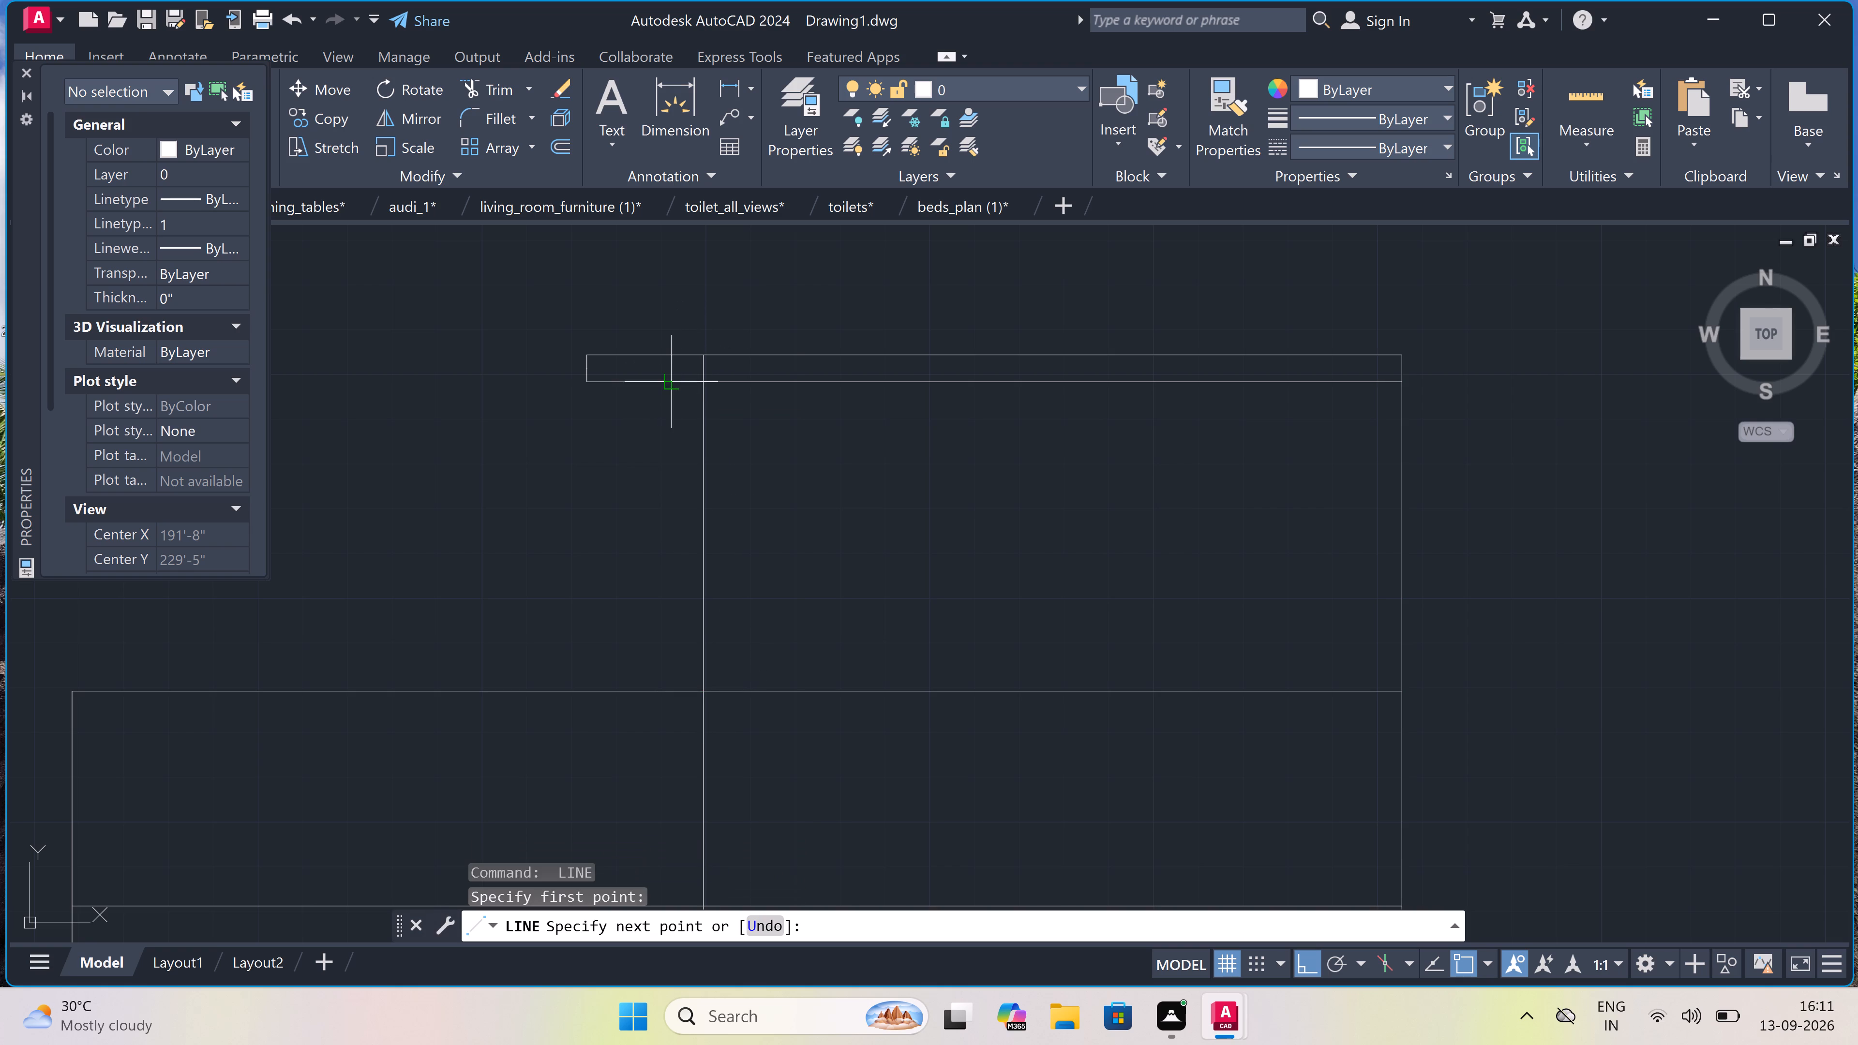
left_click(676, 383)
key("Escape")
type("TR")
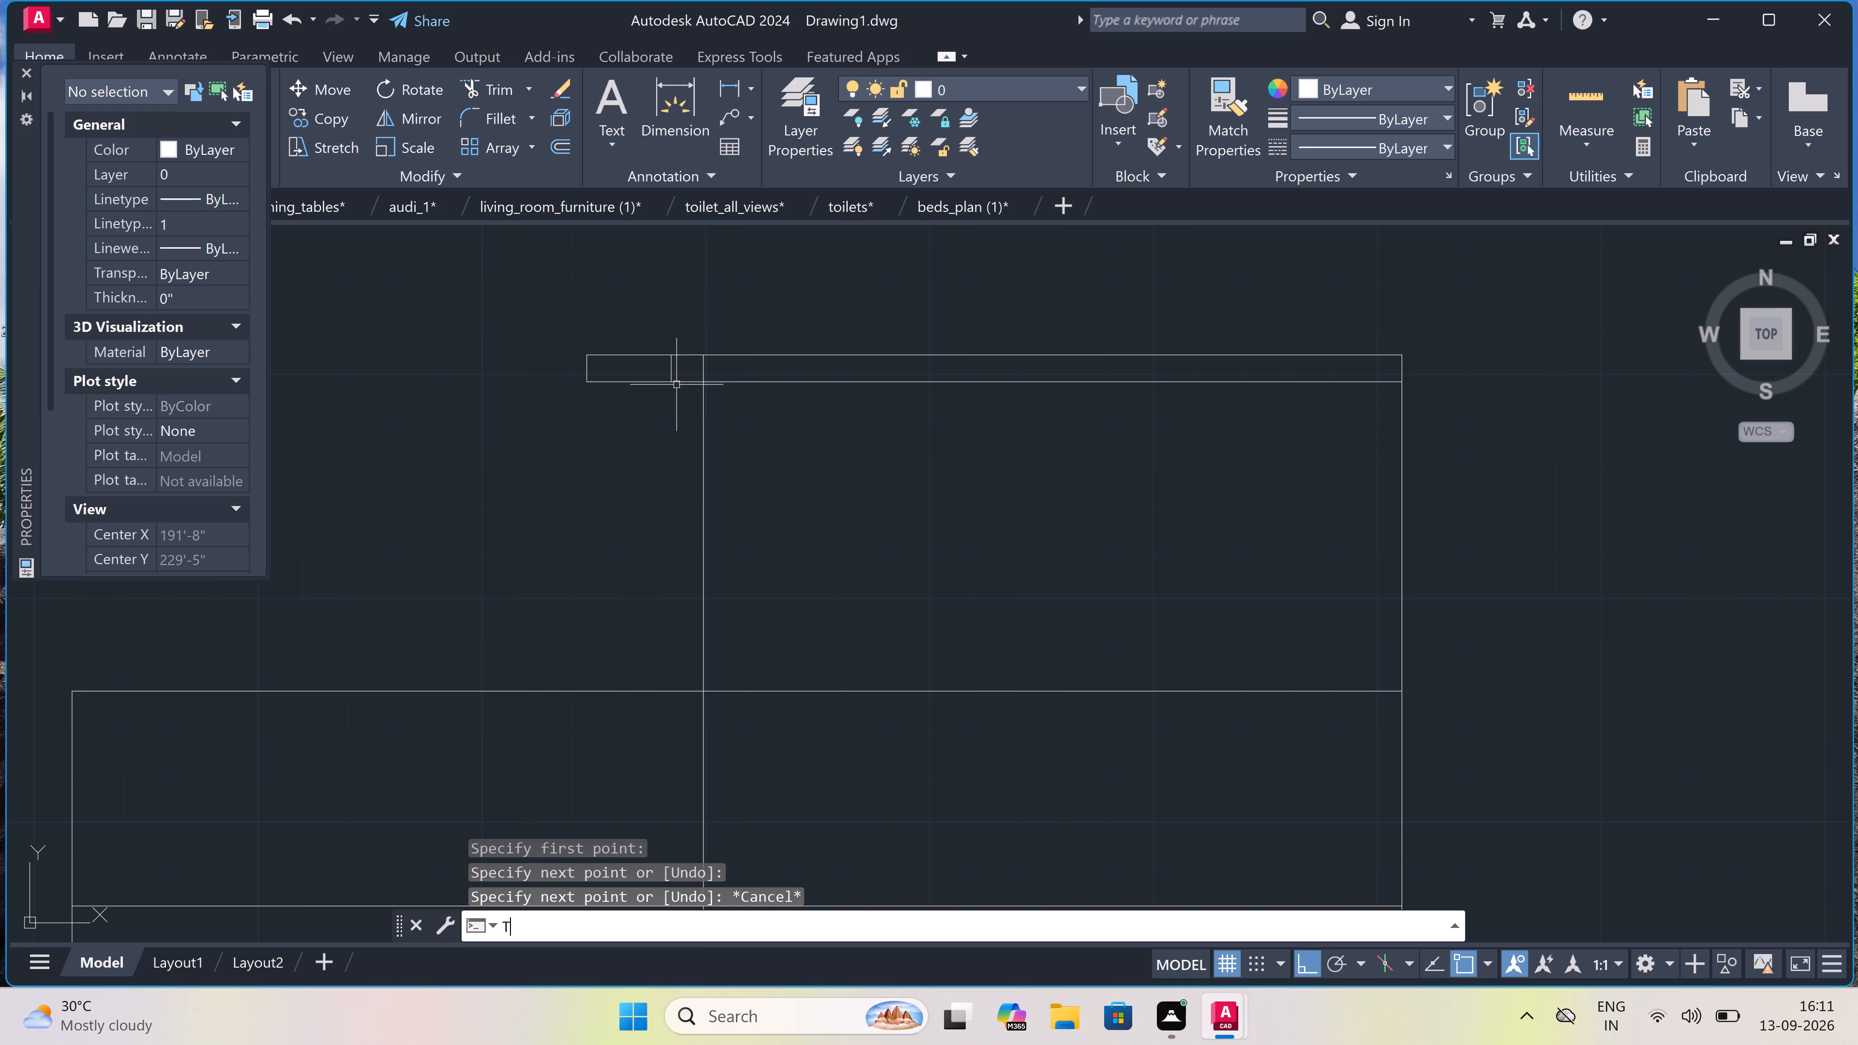
key("space")
left_click_drag(644, 407, 644, 398)
left_click_drag(640, 315, 638, 327)
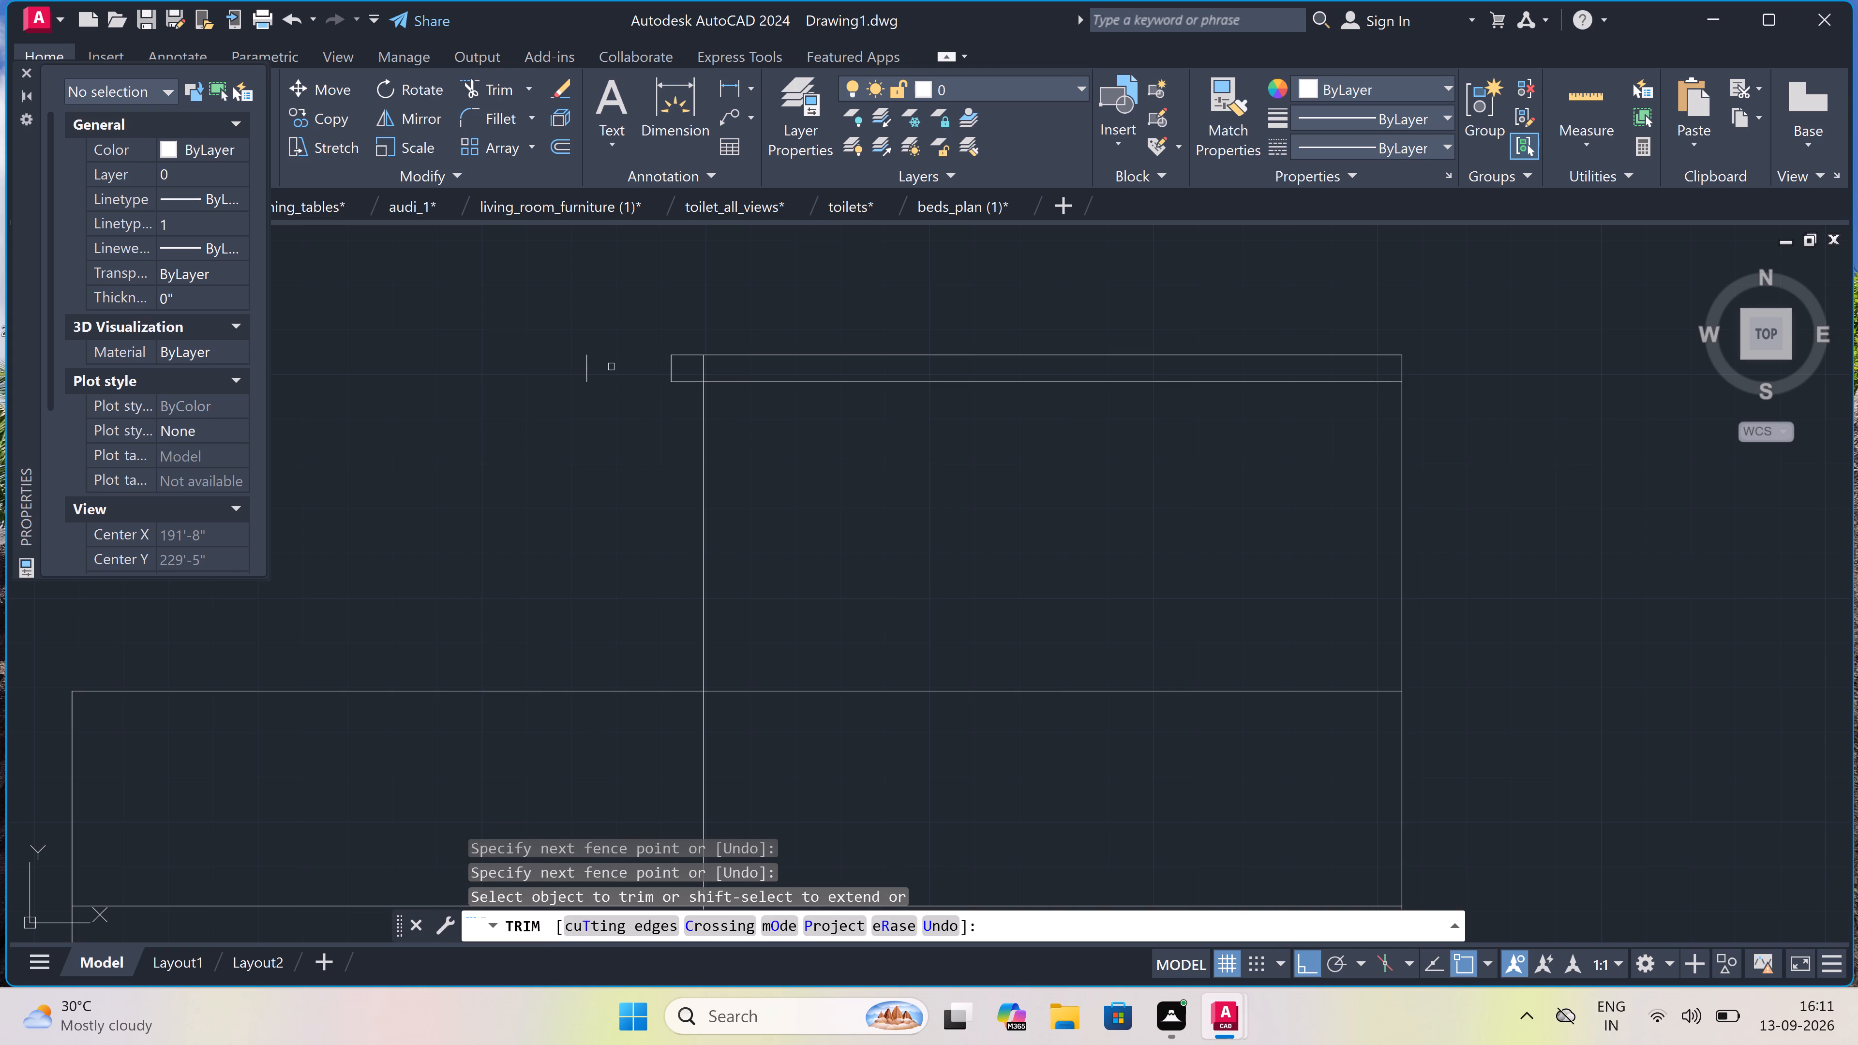
left_click_drag(603, 369, 581, 379)
left_click(510, 386)
left_click_drag(583, 362, 596, 358)
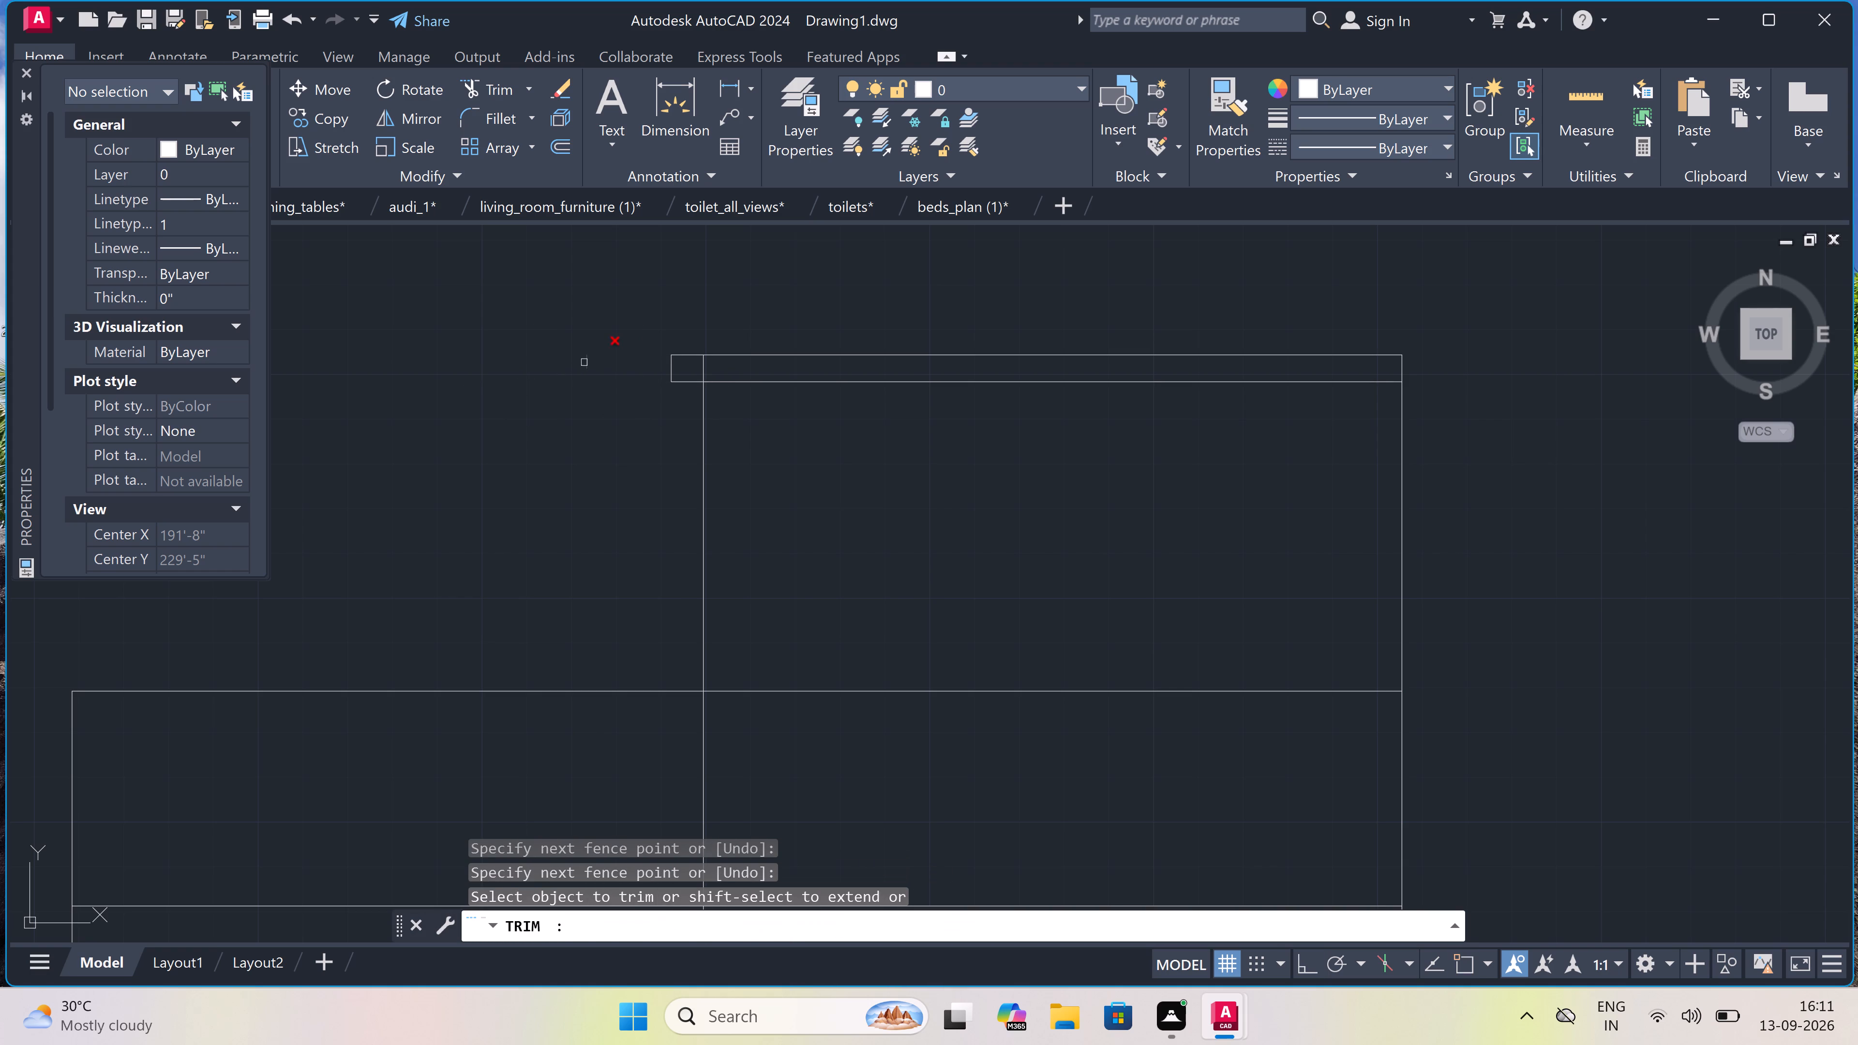
left_click(605, 351)
left_click(560, 366)
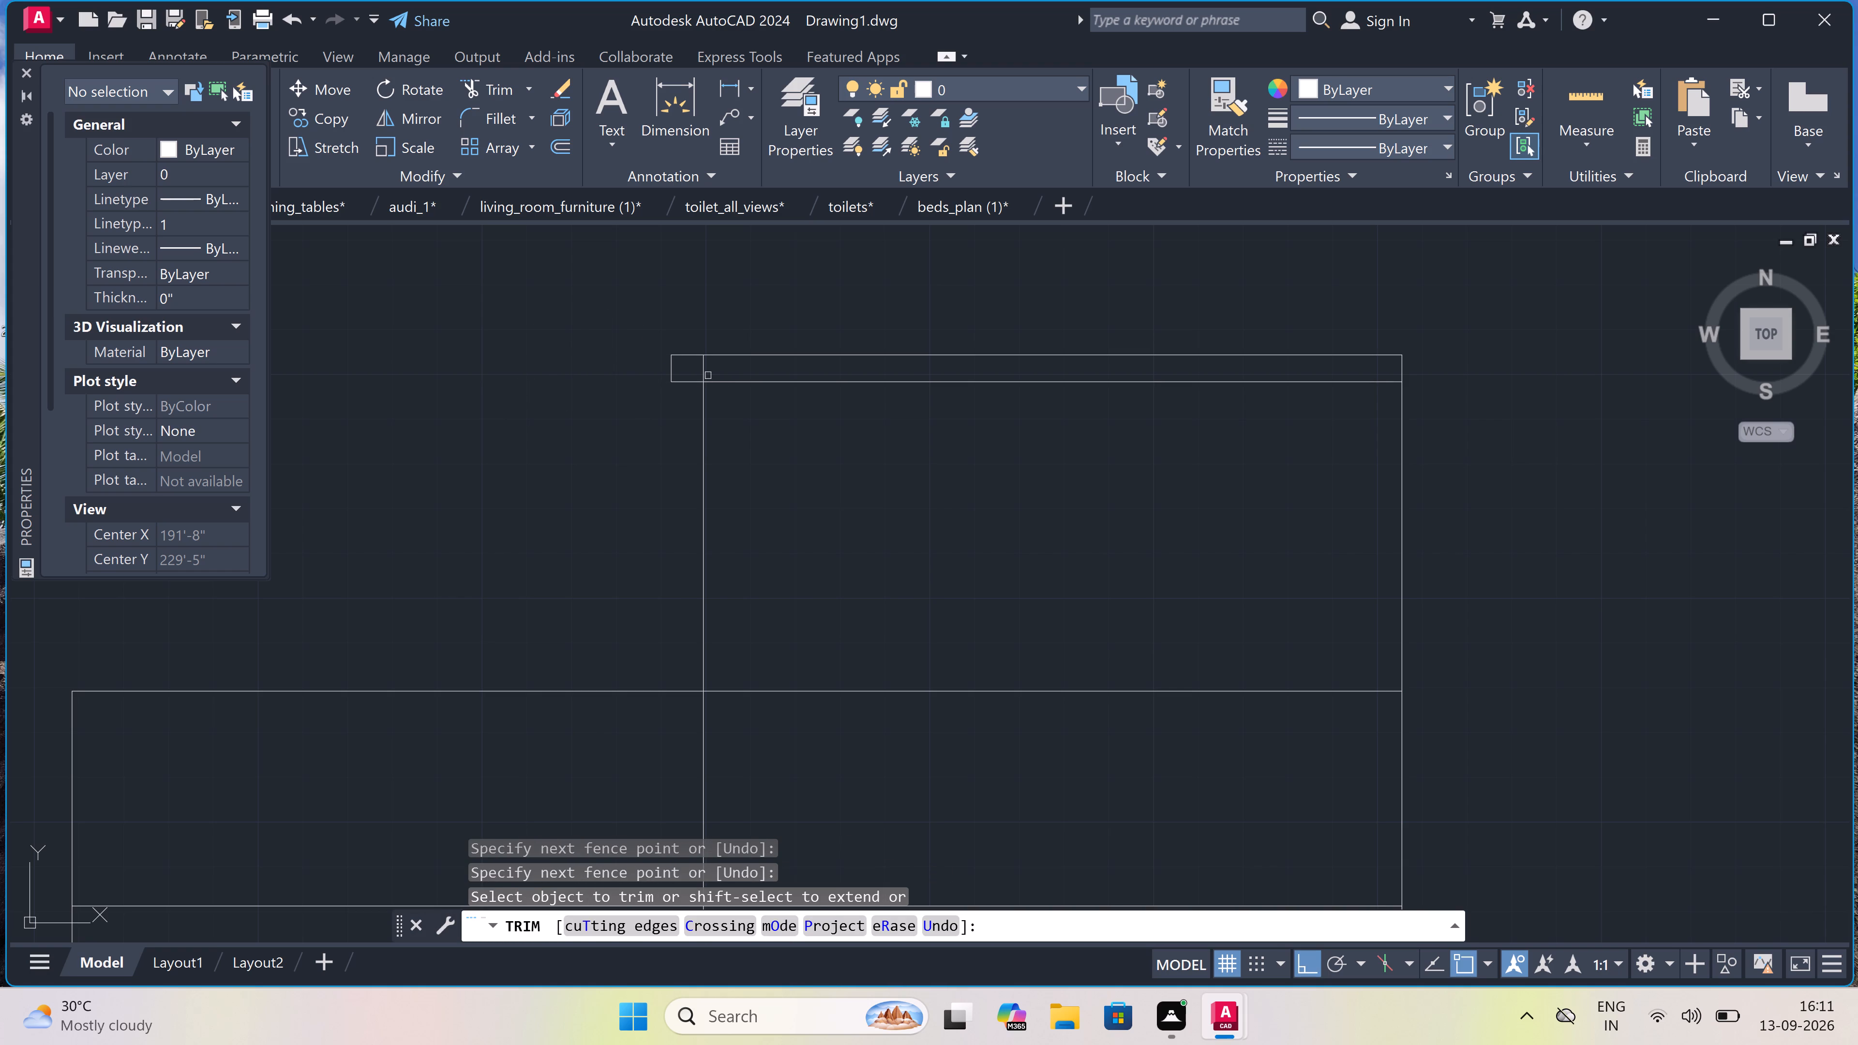
Trim the part of the new wall line that crosses the upper slab, so the wall stops at the slab's underside.
scroll(708, 375, "up", 2)
left_click_drag(676, 364, 704, 364)
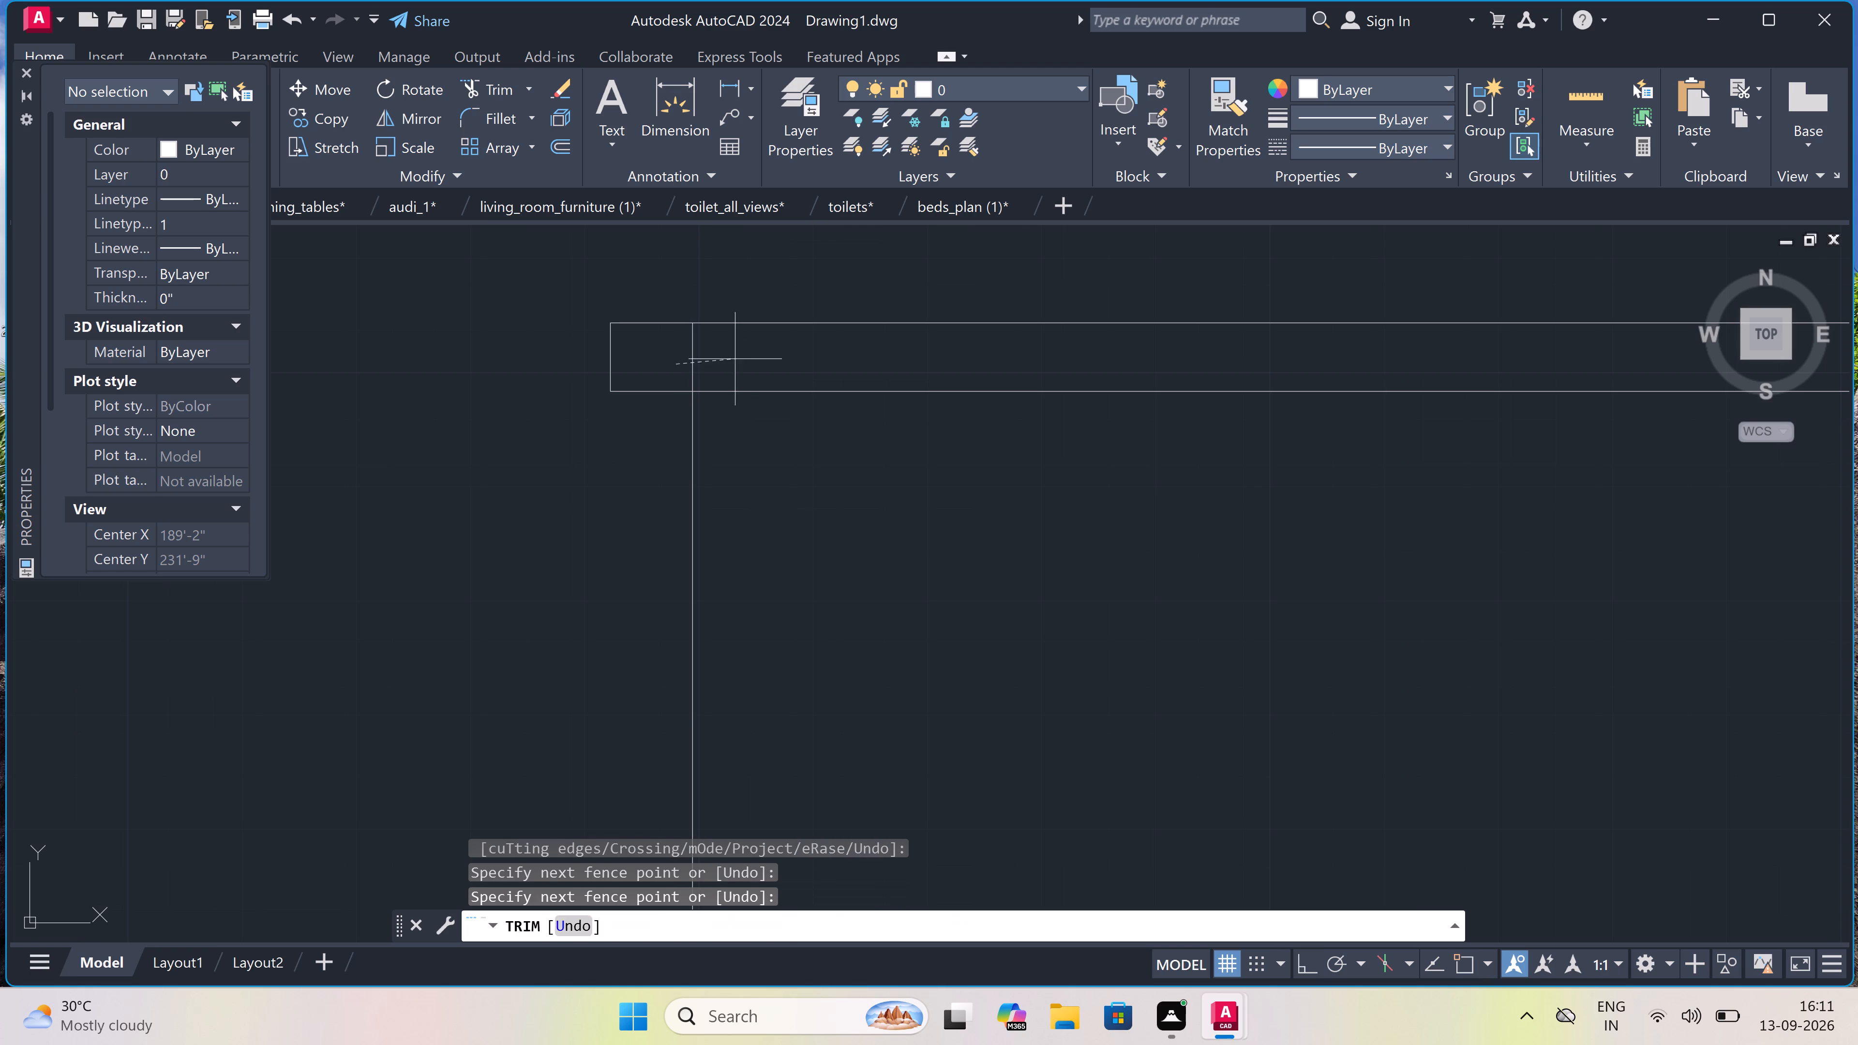
left_click(740, 356)
key("Escape")
scroll(740, 360, "down", 2)
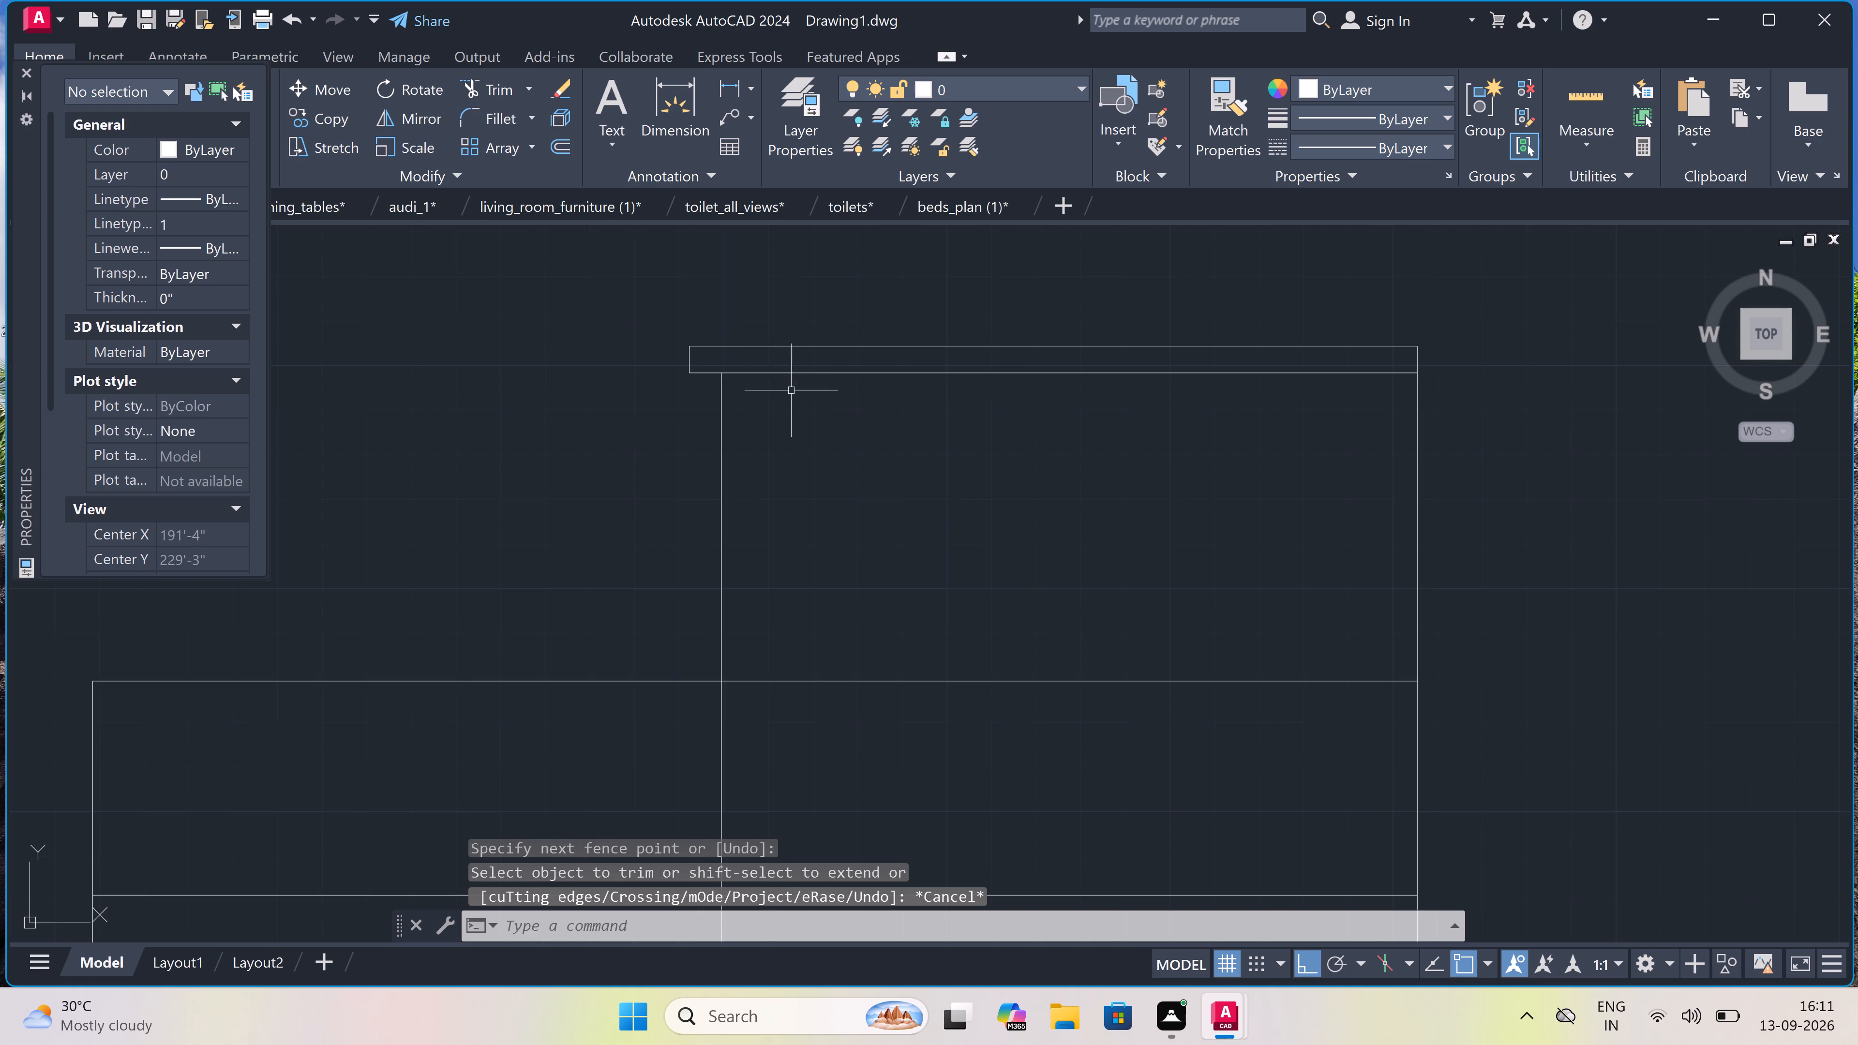
Trim the two horizontal roof band lines where they cross the tall right block, between the central wall and the right edge.
scroll(793, 392, "down", 2)
scroll(794, 442, "up", 1)
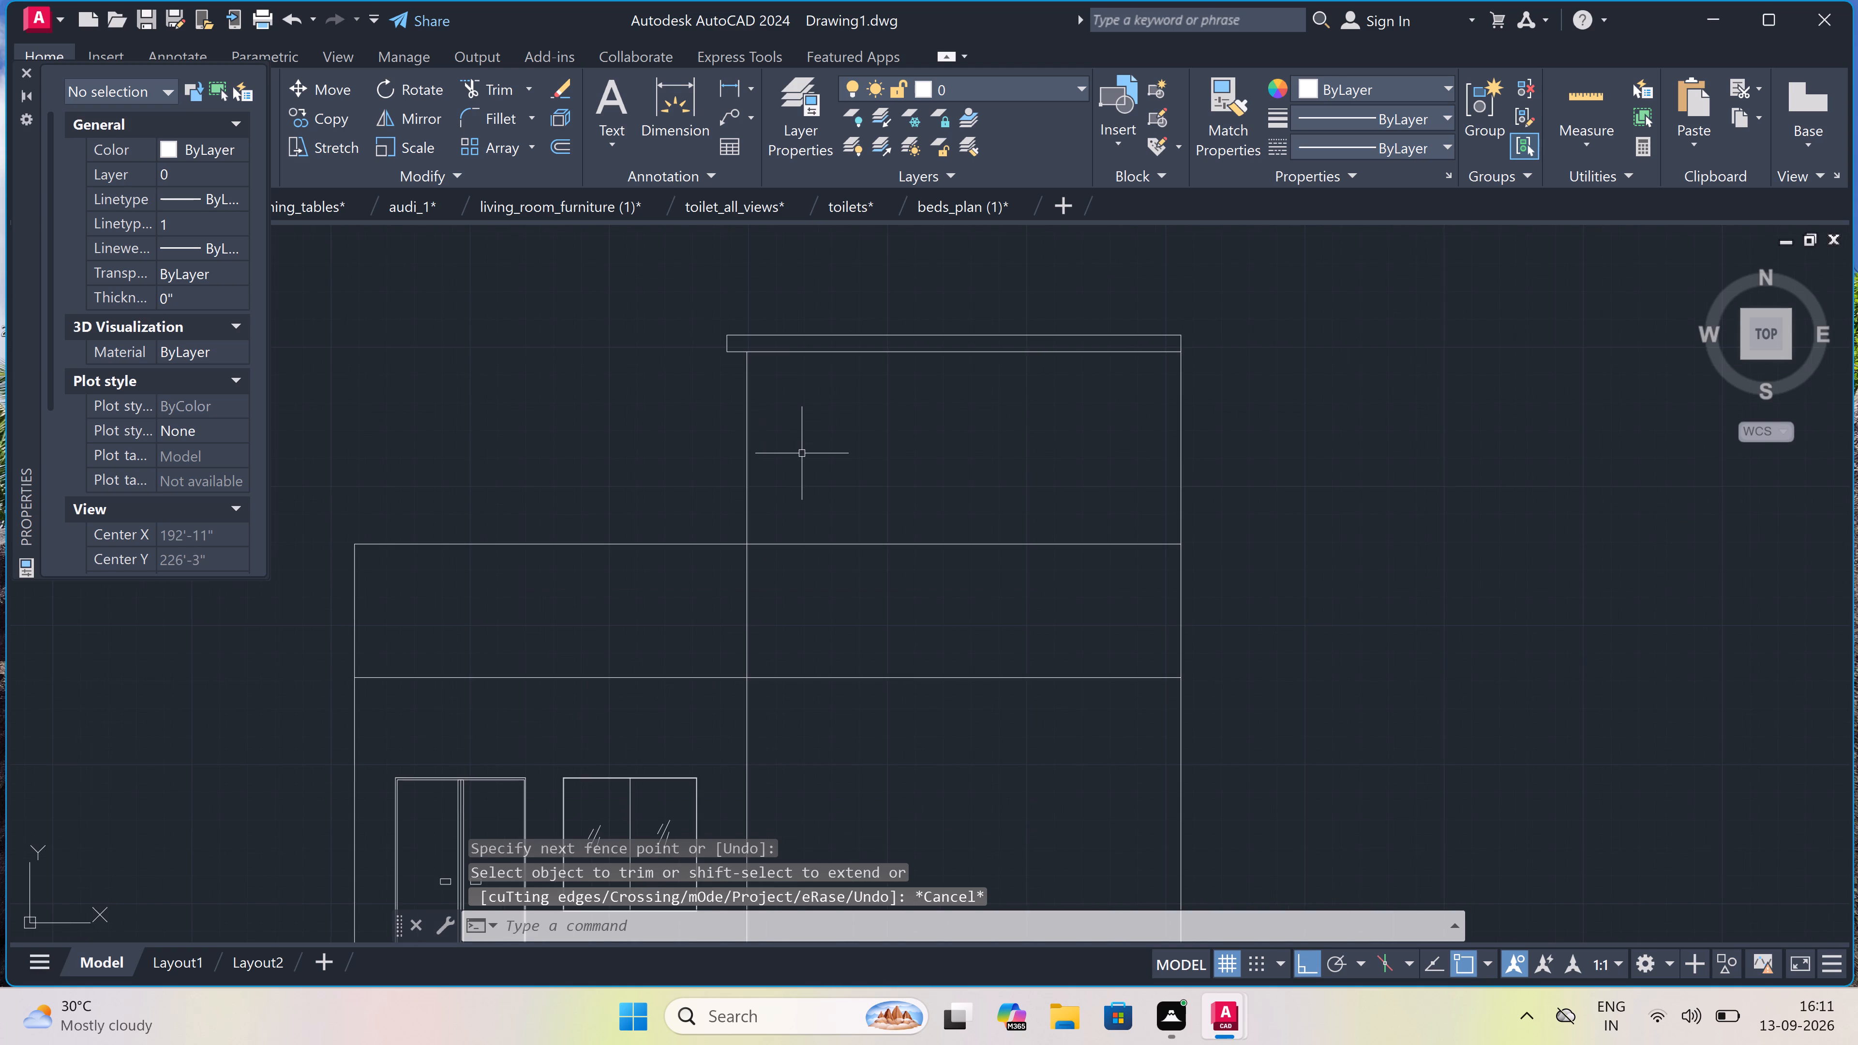
scroll(802, 453, "down", 2)
scroll(851, 448, "up", 3)
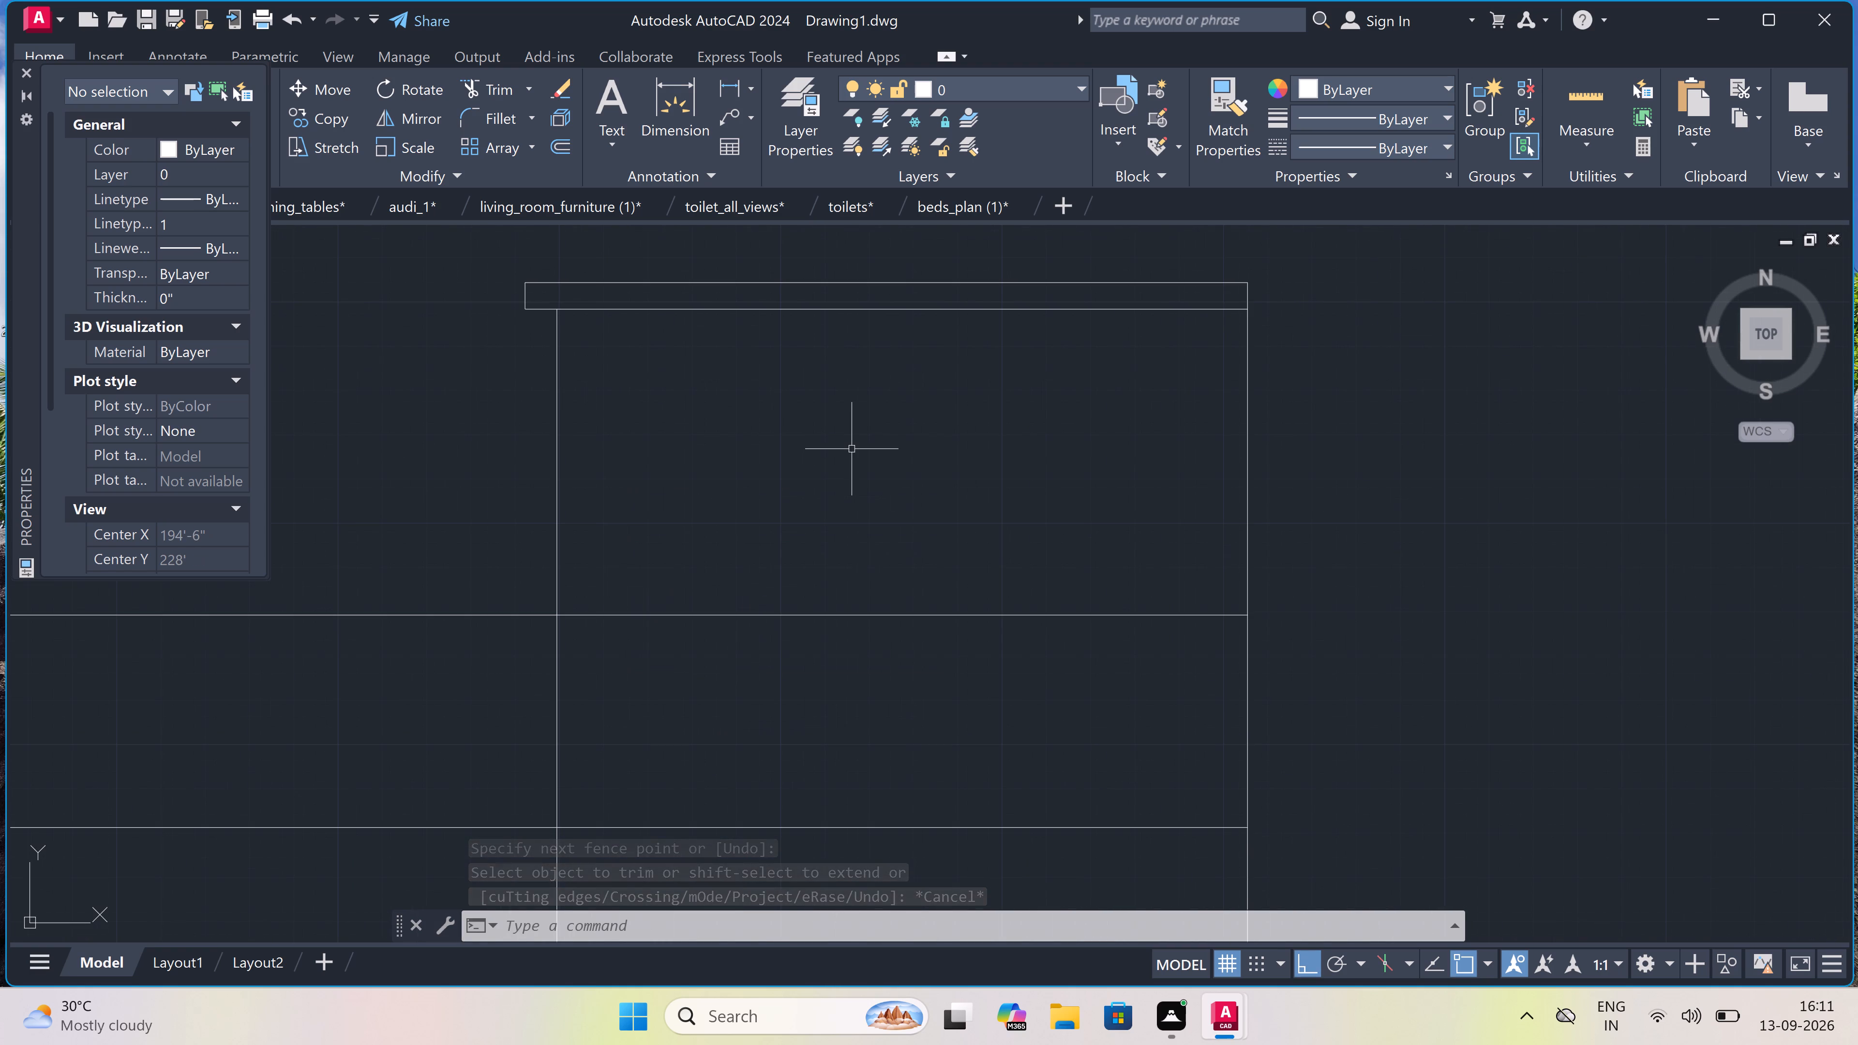
scroll(852, 449, "down", 2)
type("TR")
key("space")
left_click_drag(853, 450, 857, 479)
left_click_drag(878, 738, 877, 710)
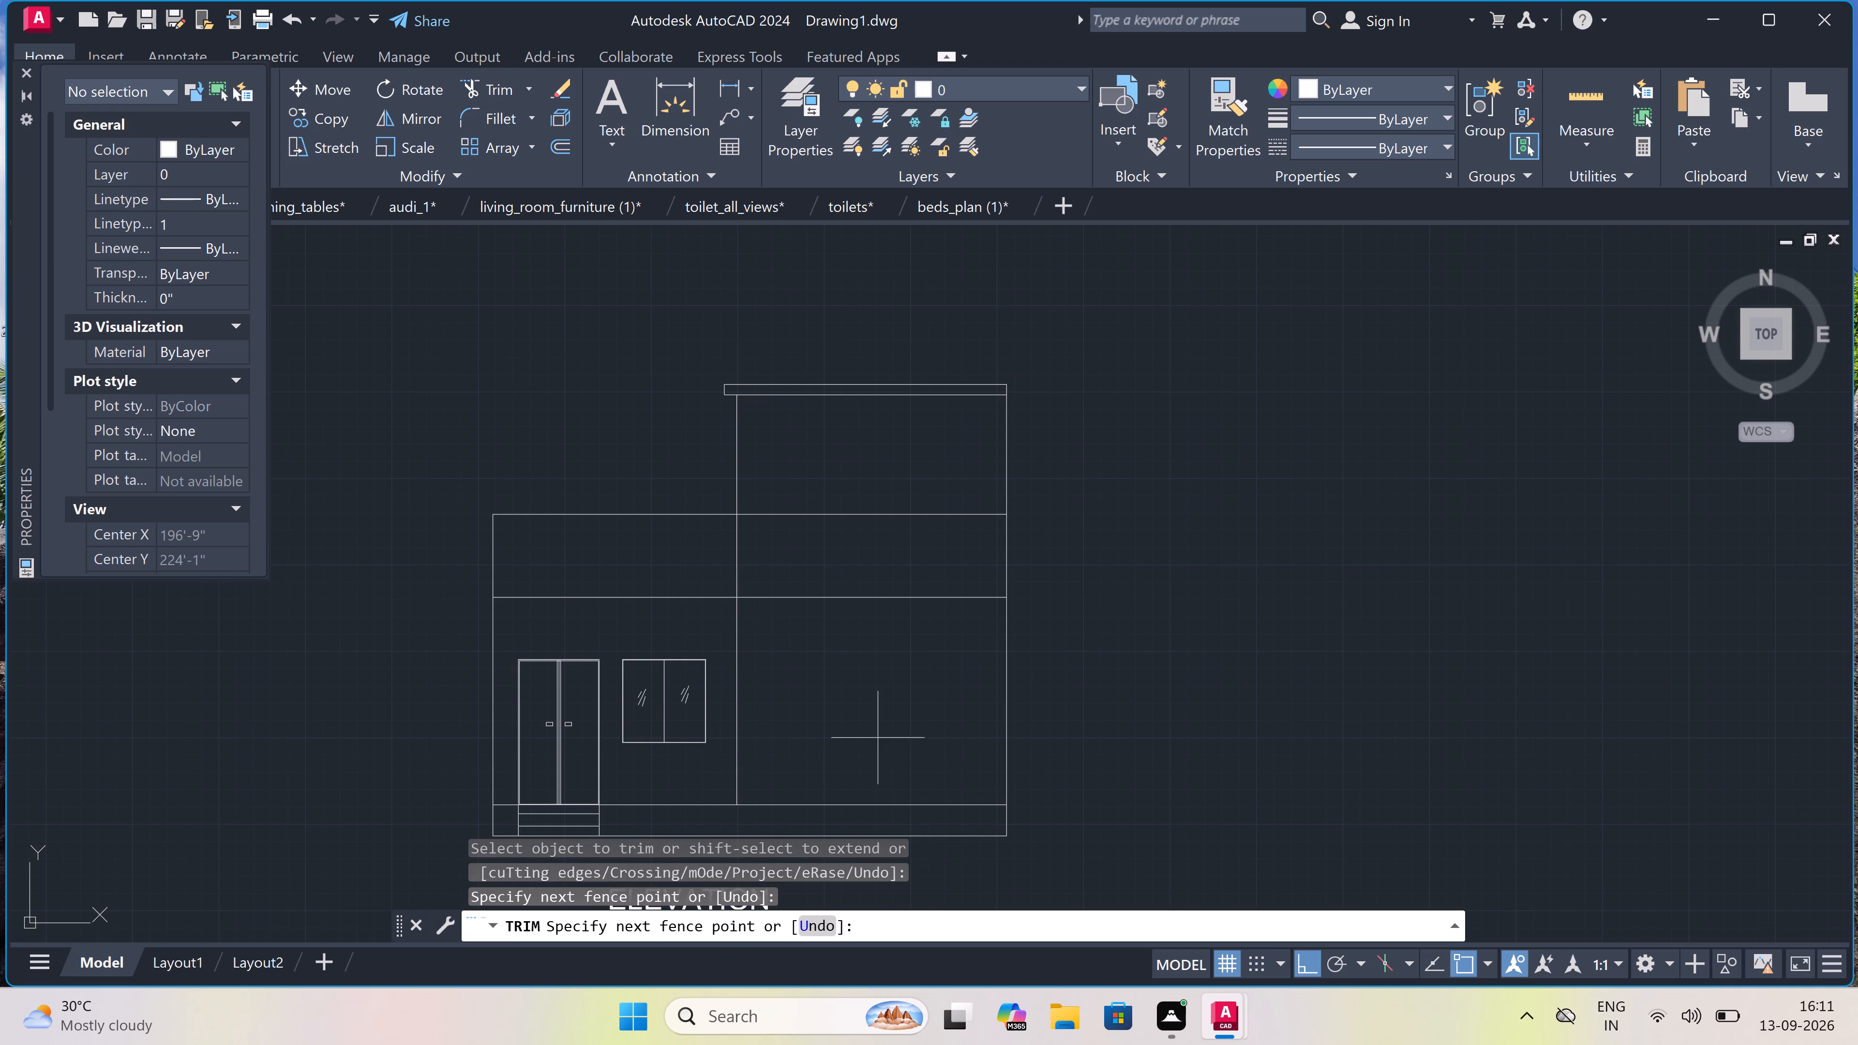
left_click(879, 453)
key("Escape")
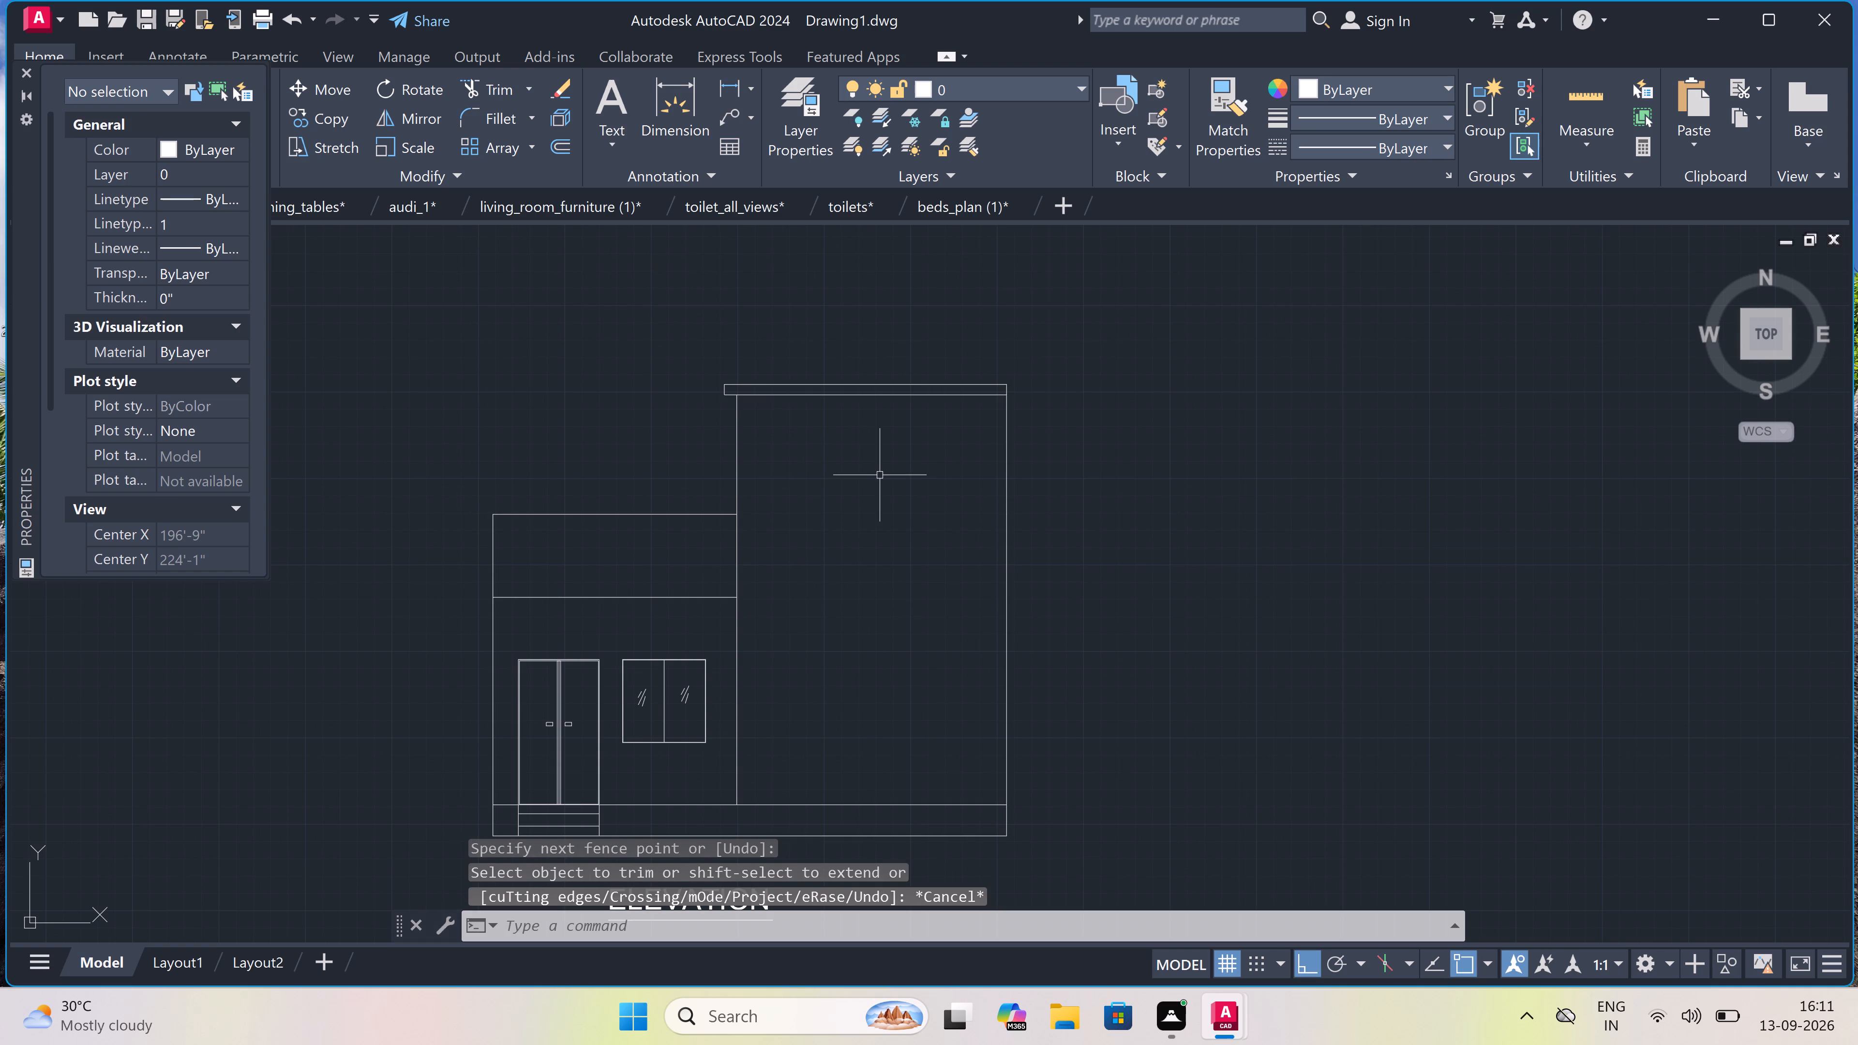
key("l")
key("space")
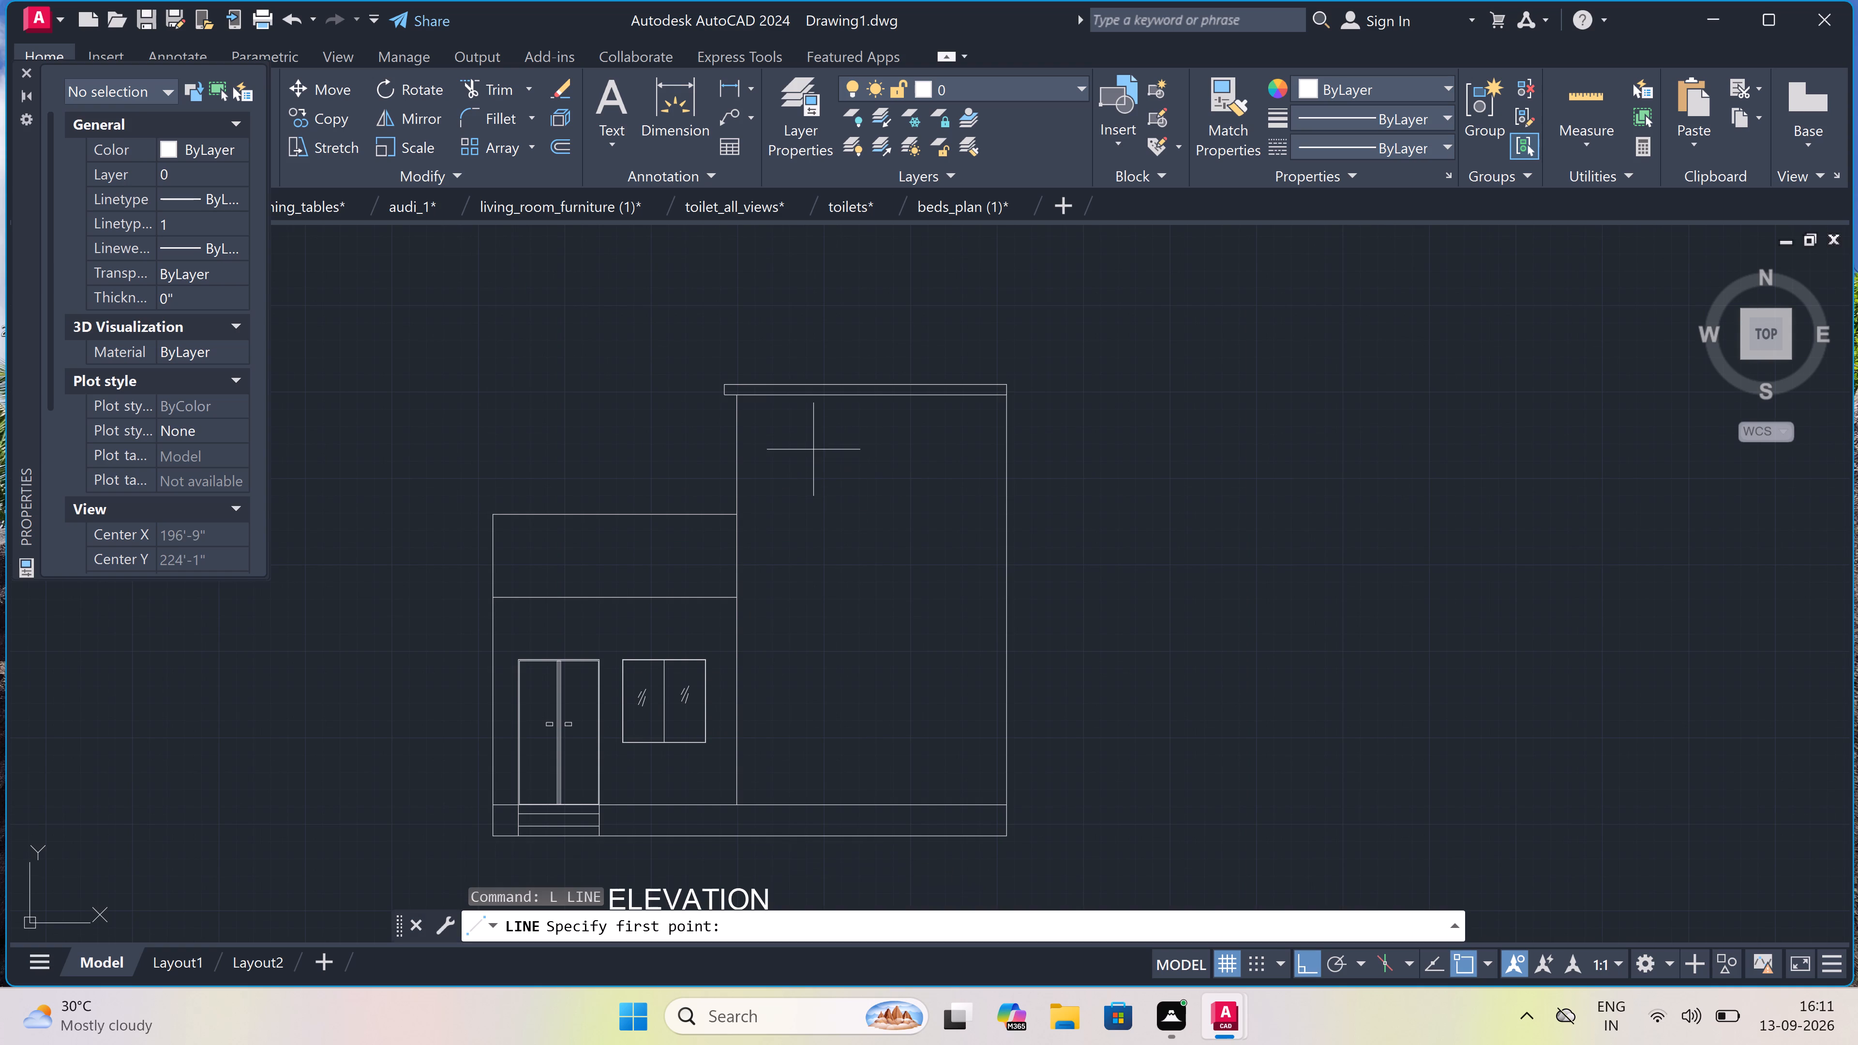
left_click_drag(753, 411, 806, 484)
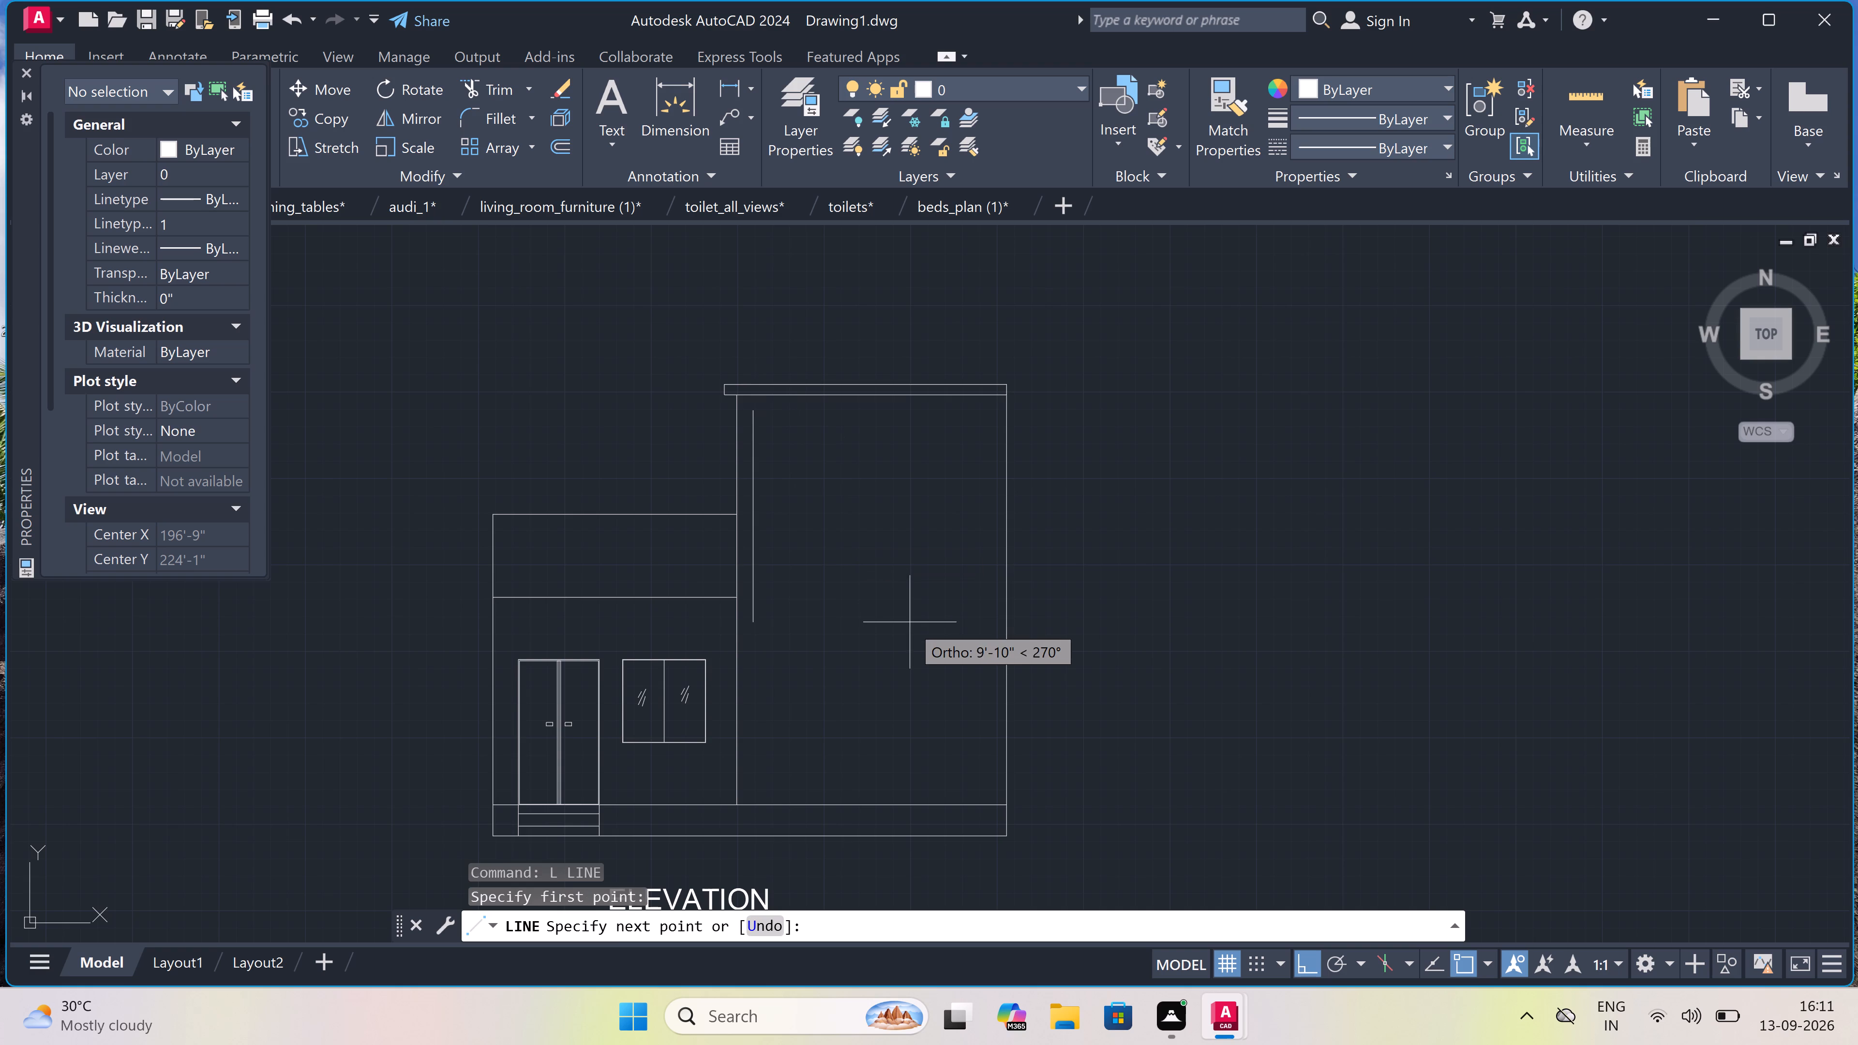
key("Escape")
Draw a tall rectangle inside the elevation's right block, slightly inset from its side walls, slab underside and plinth line.
type("RE")
key("c")
key("space")
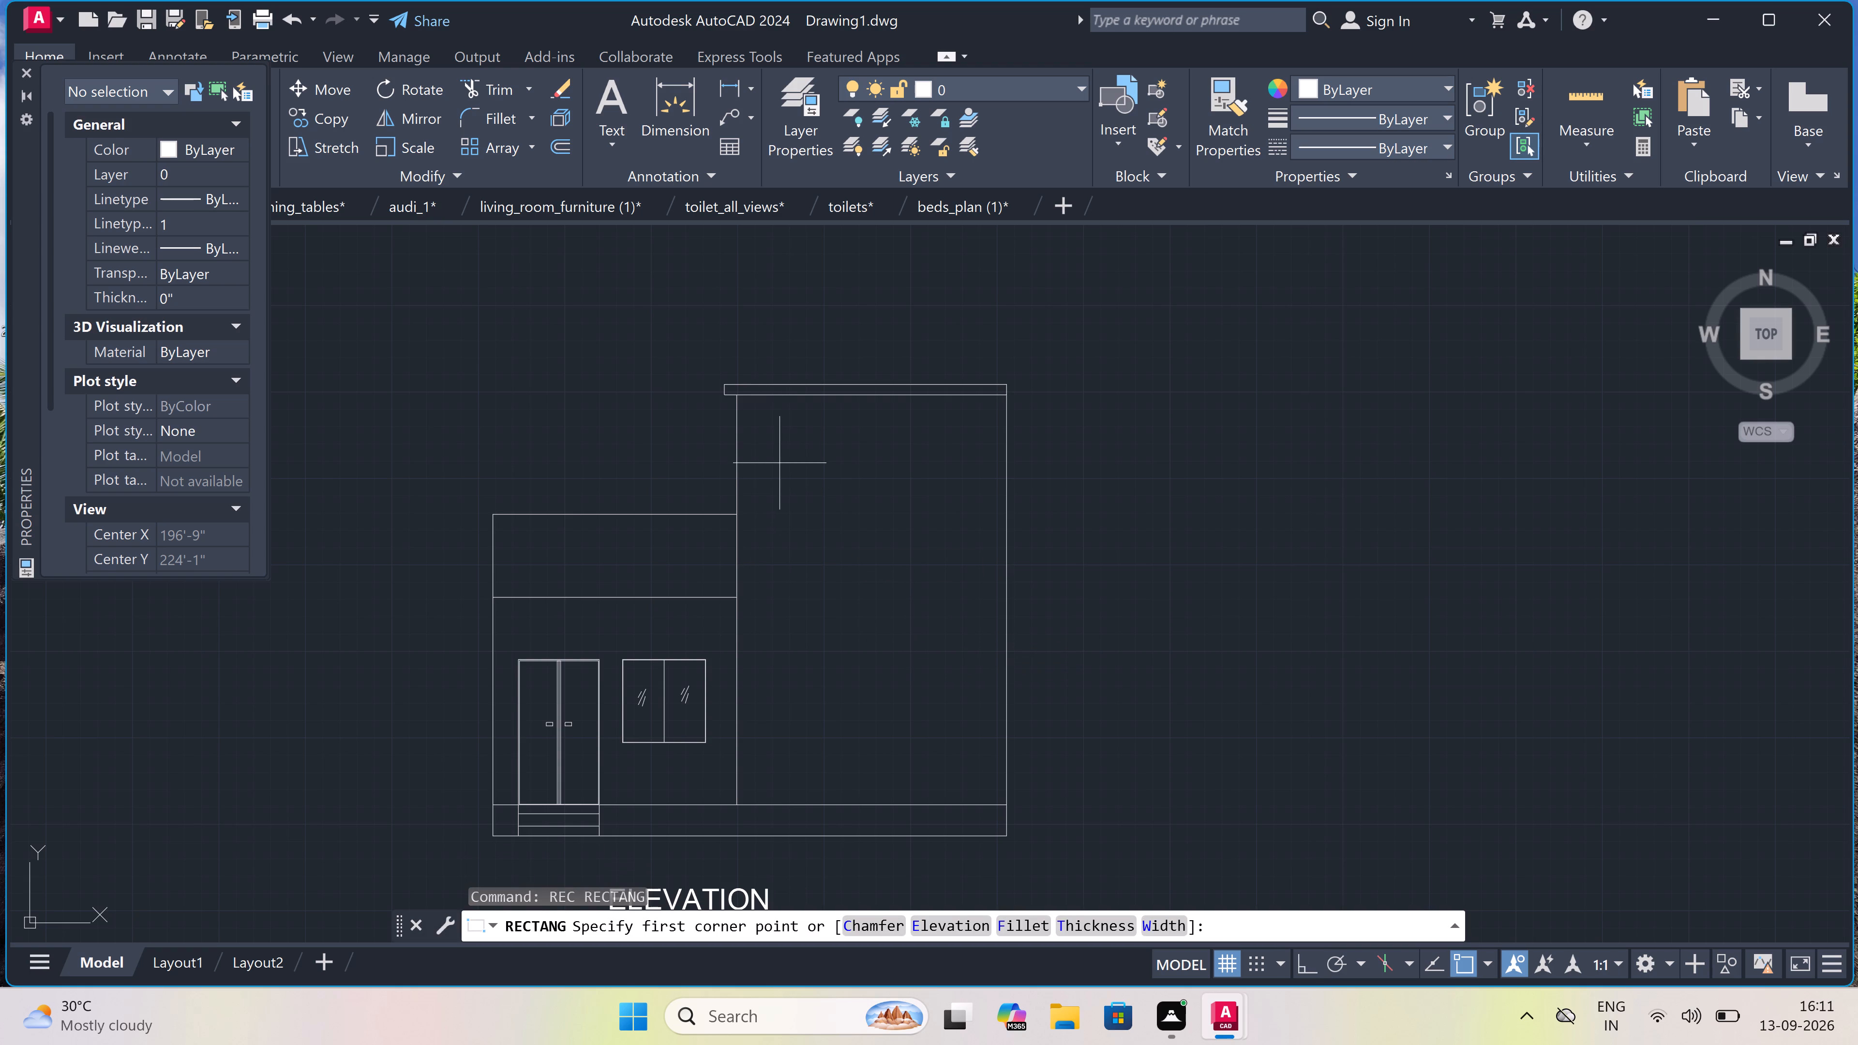
left_click_drag(760, 416, 765, 428)
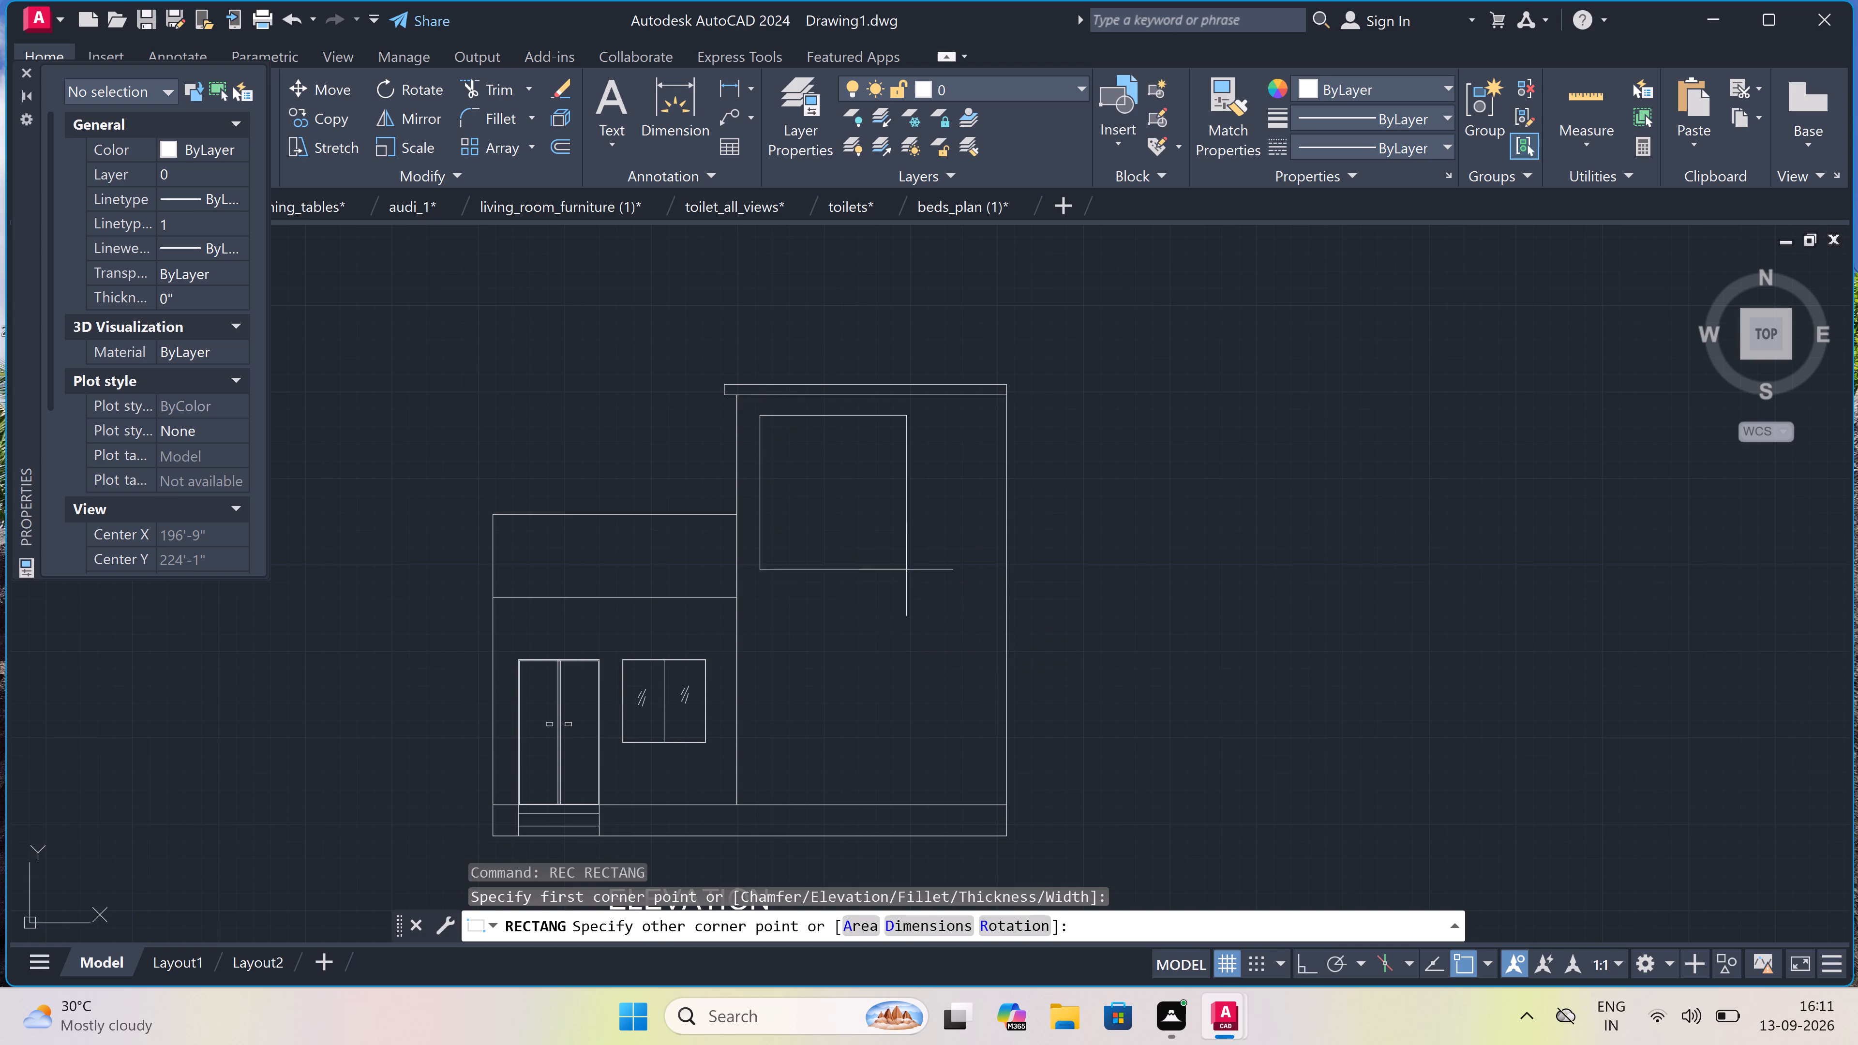
left_click(980, 791)
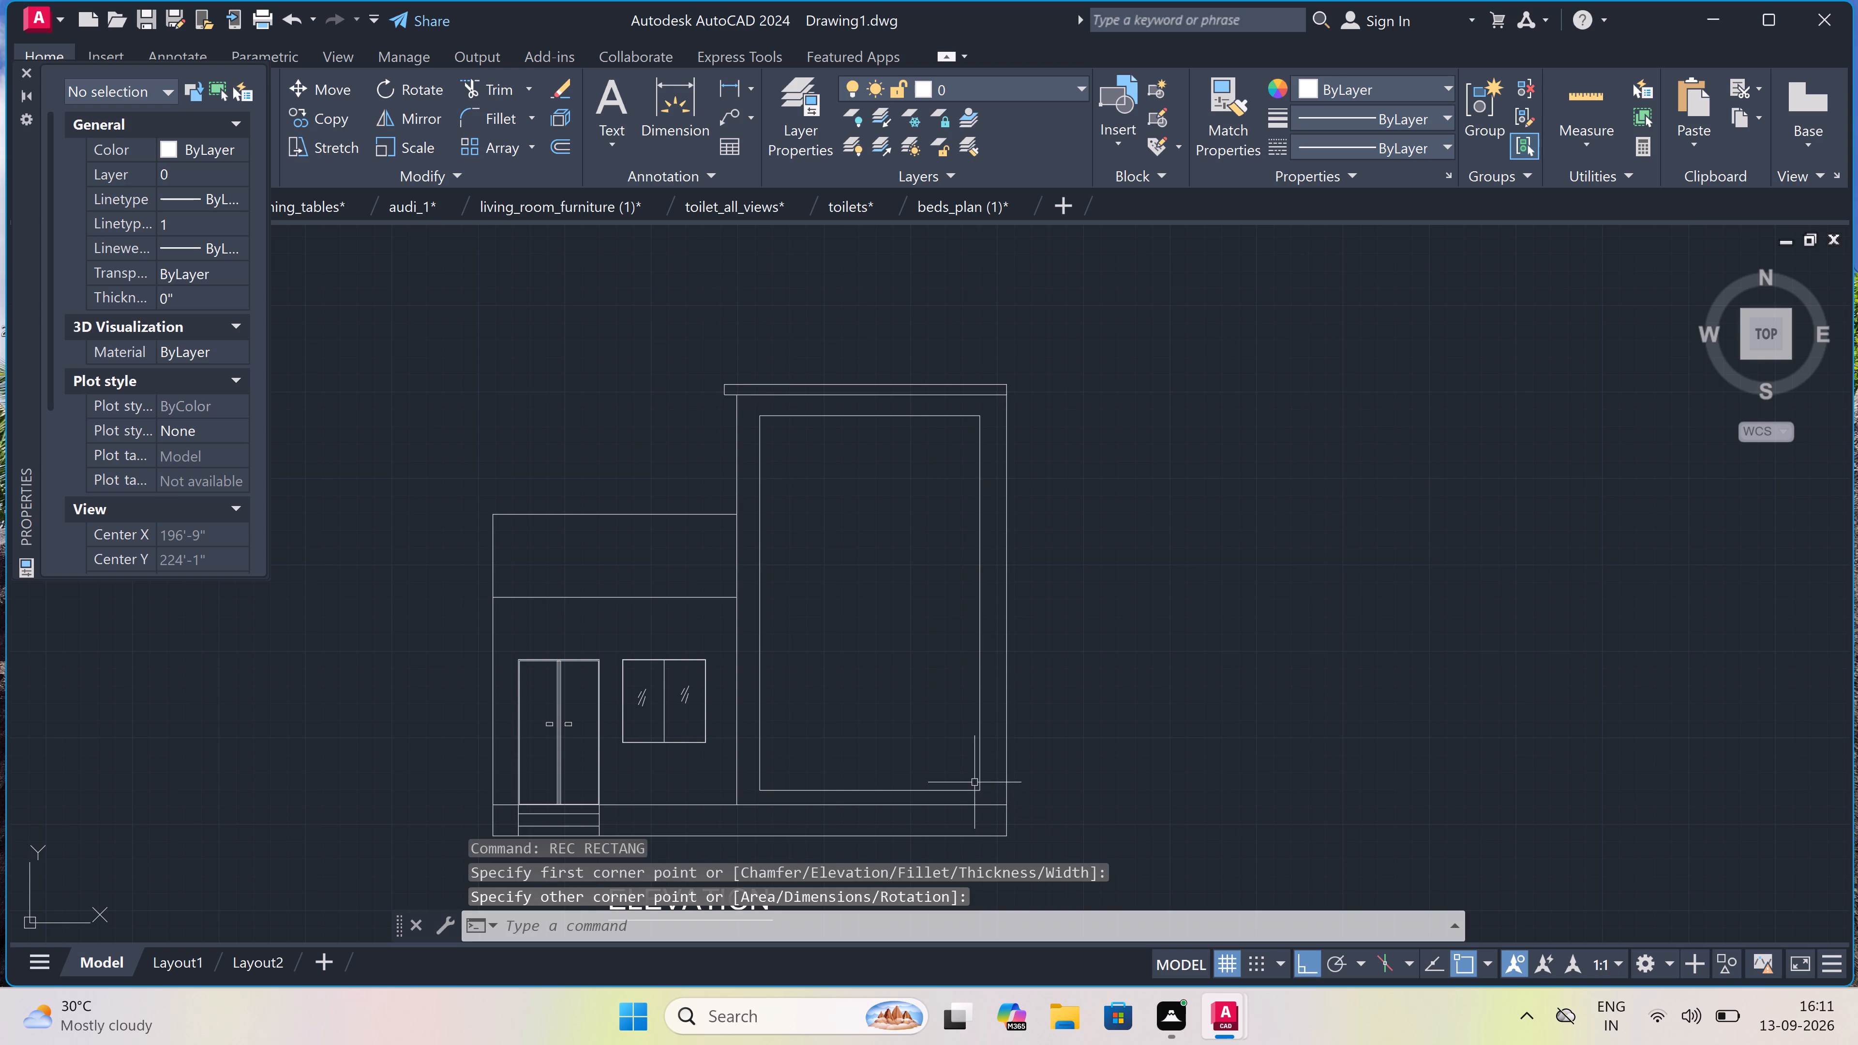
Draw a roof band overhang beyond the left wall: left from the band's lower edge, up level with its top edge, and back to the corner.
scroll(895, 576, "down", 3)
scroll(895, 577, "up", 1)
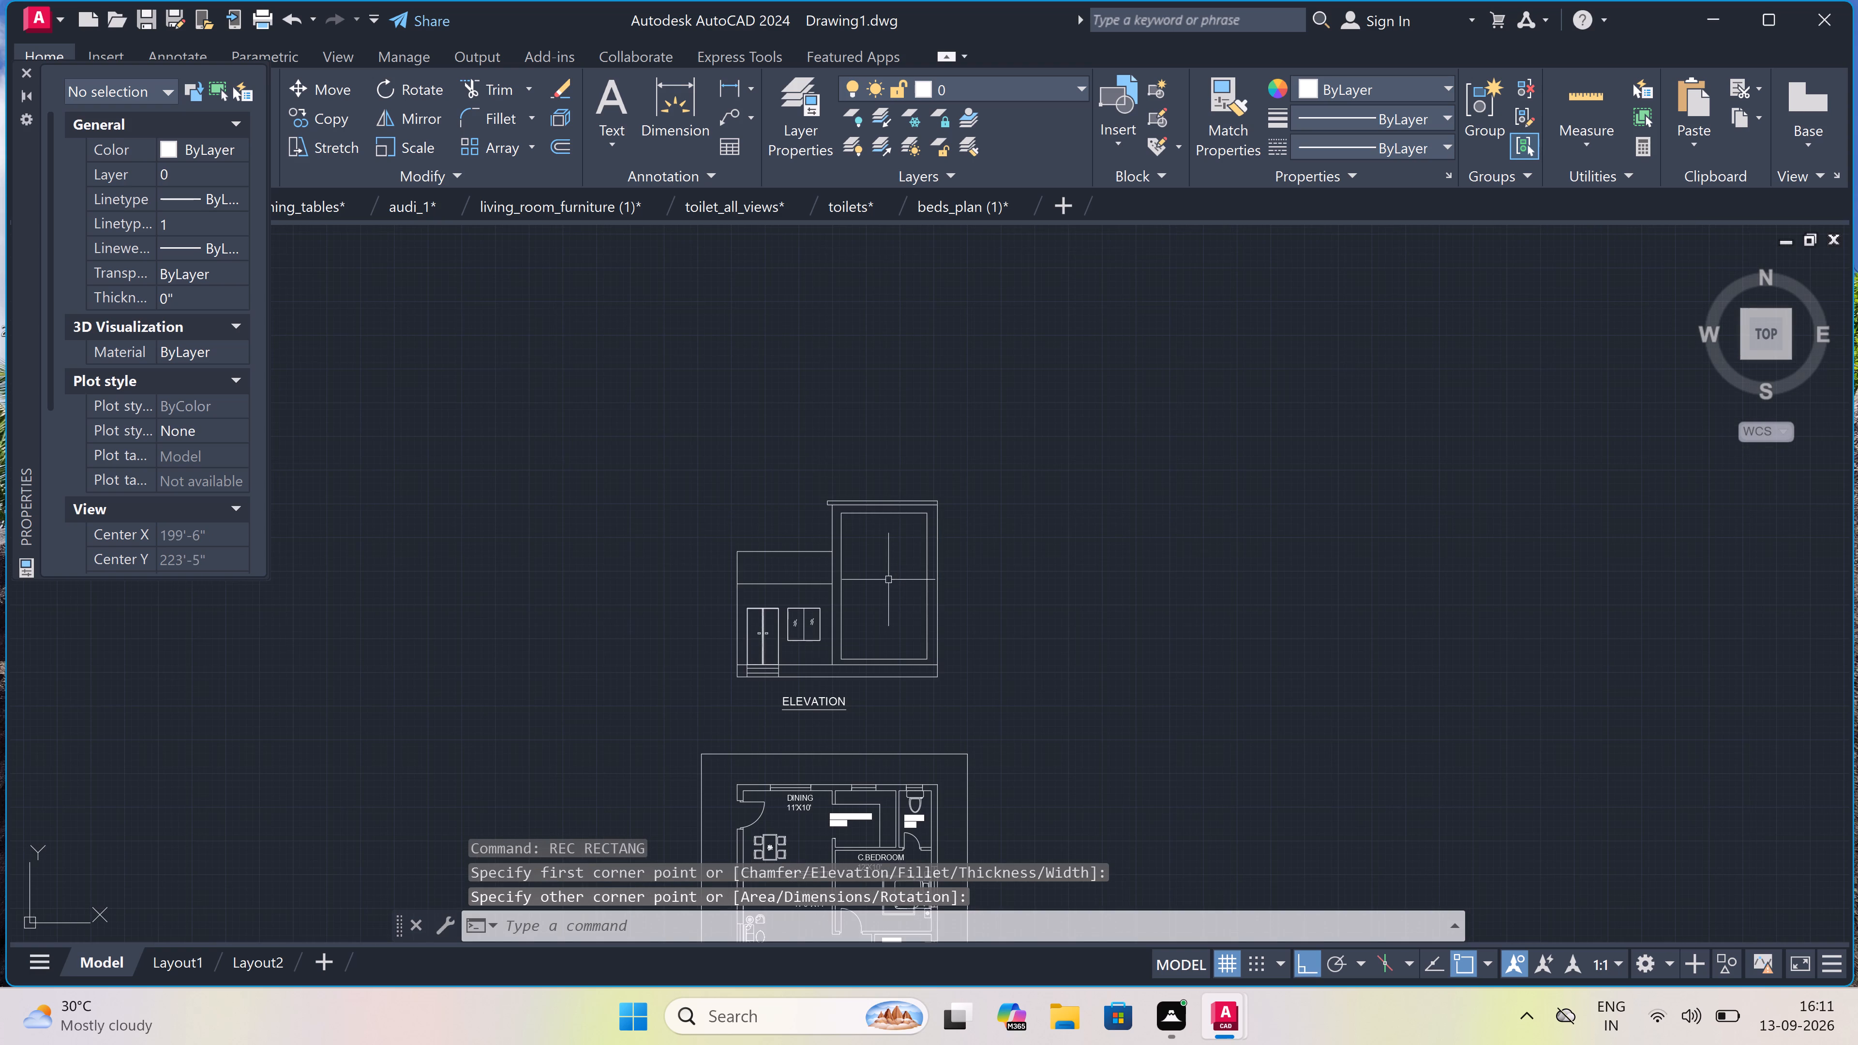
scroll(717, 546, "up", 2)
scroll(717, 546, "down", 2)
scroll(733, 568, "up", 3)
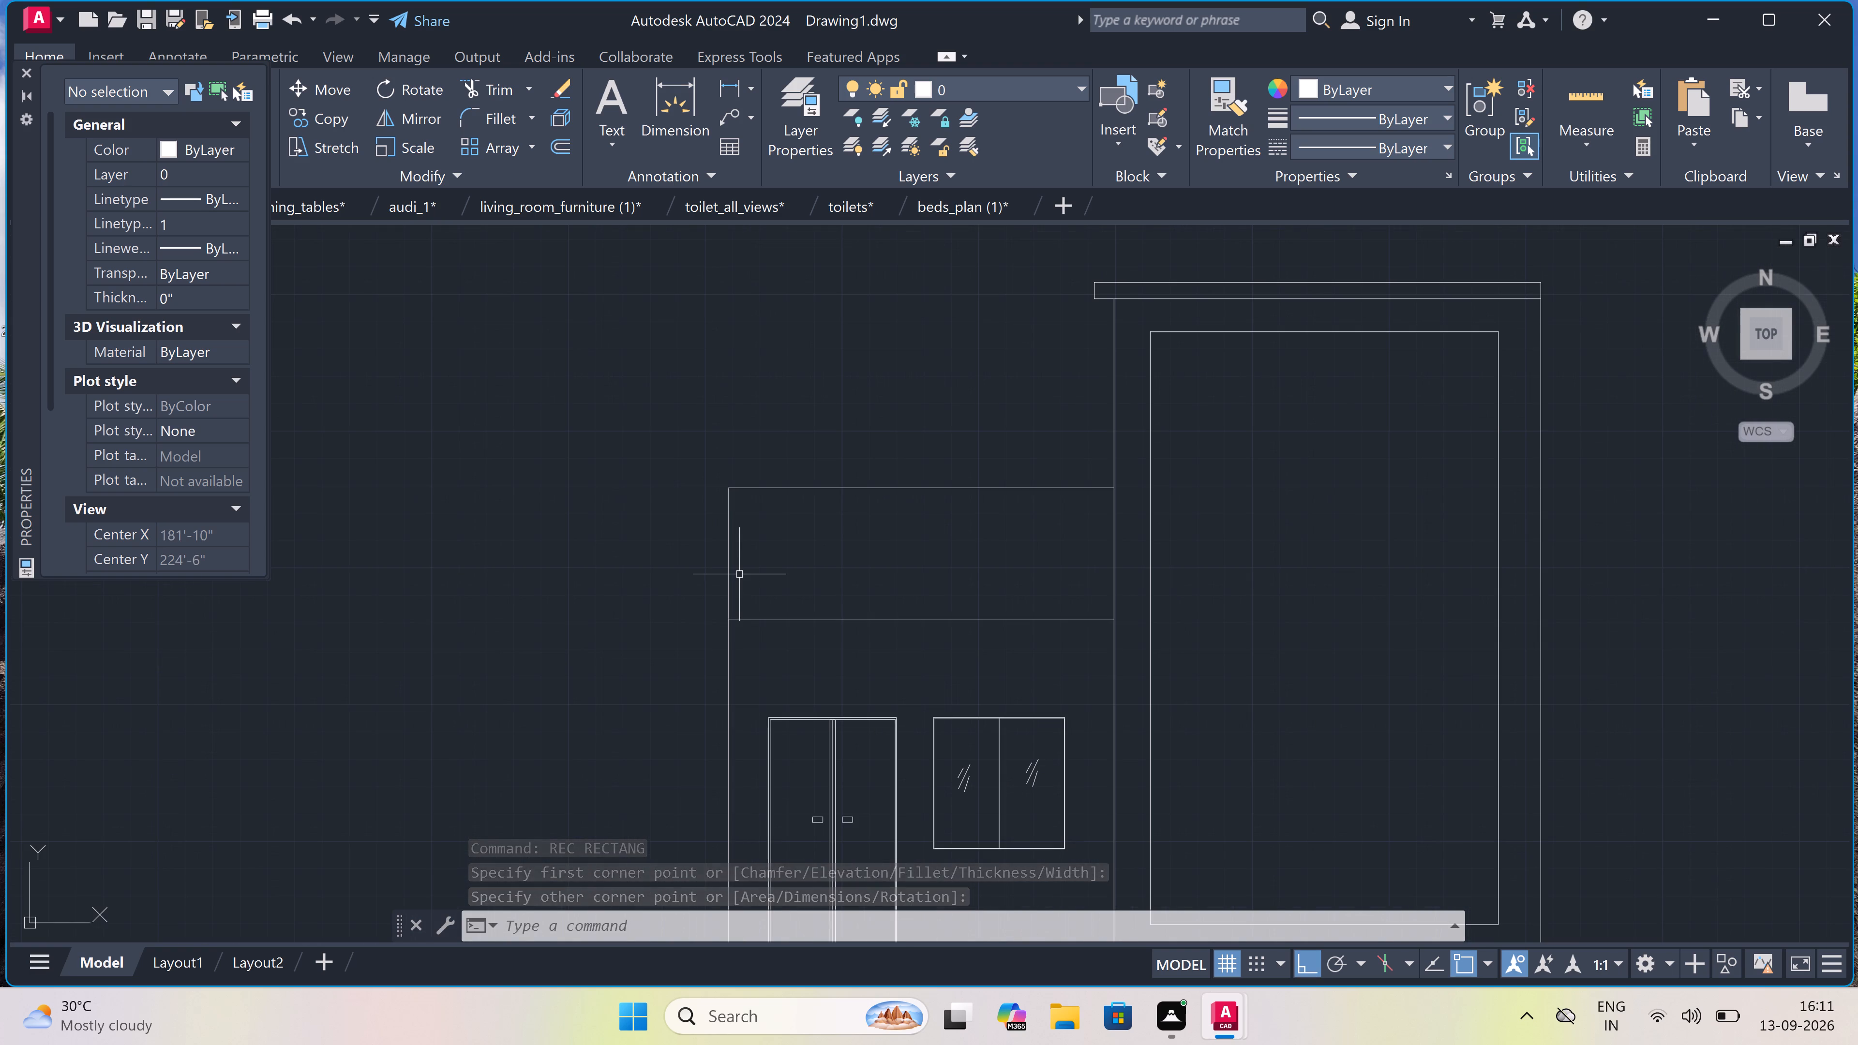
key("Escape")
key("l")
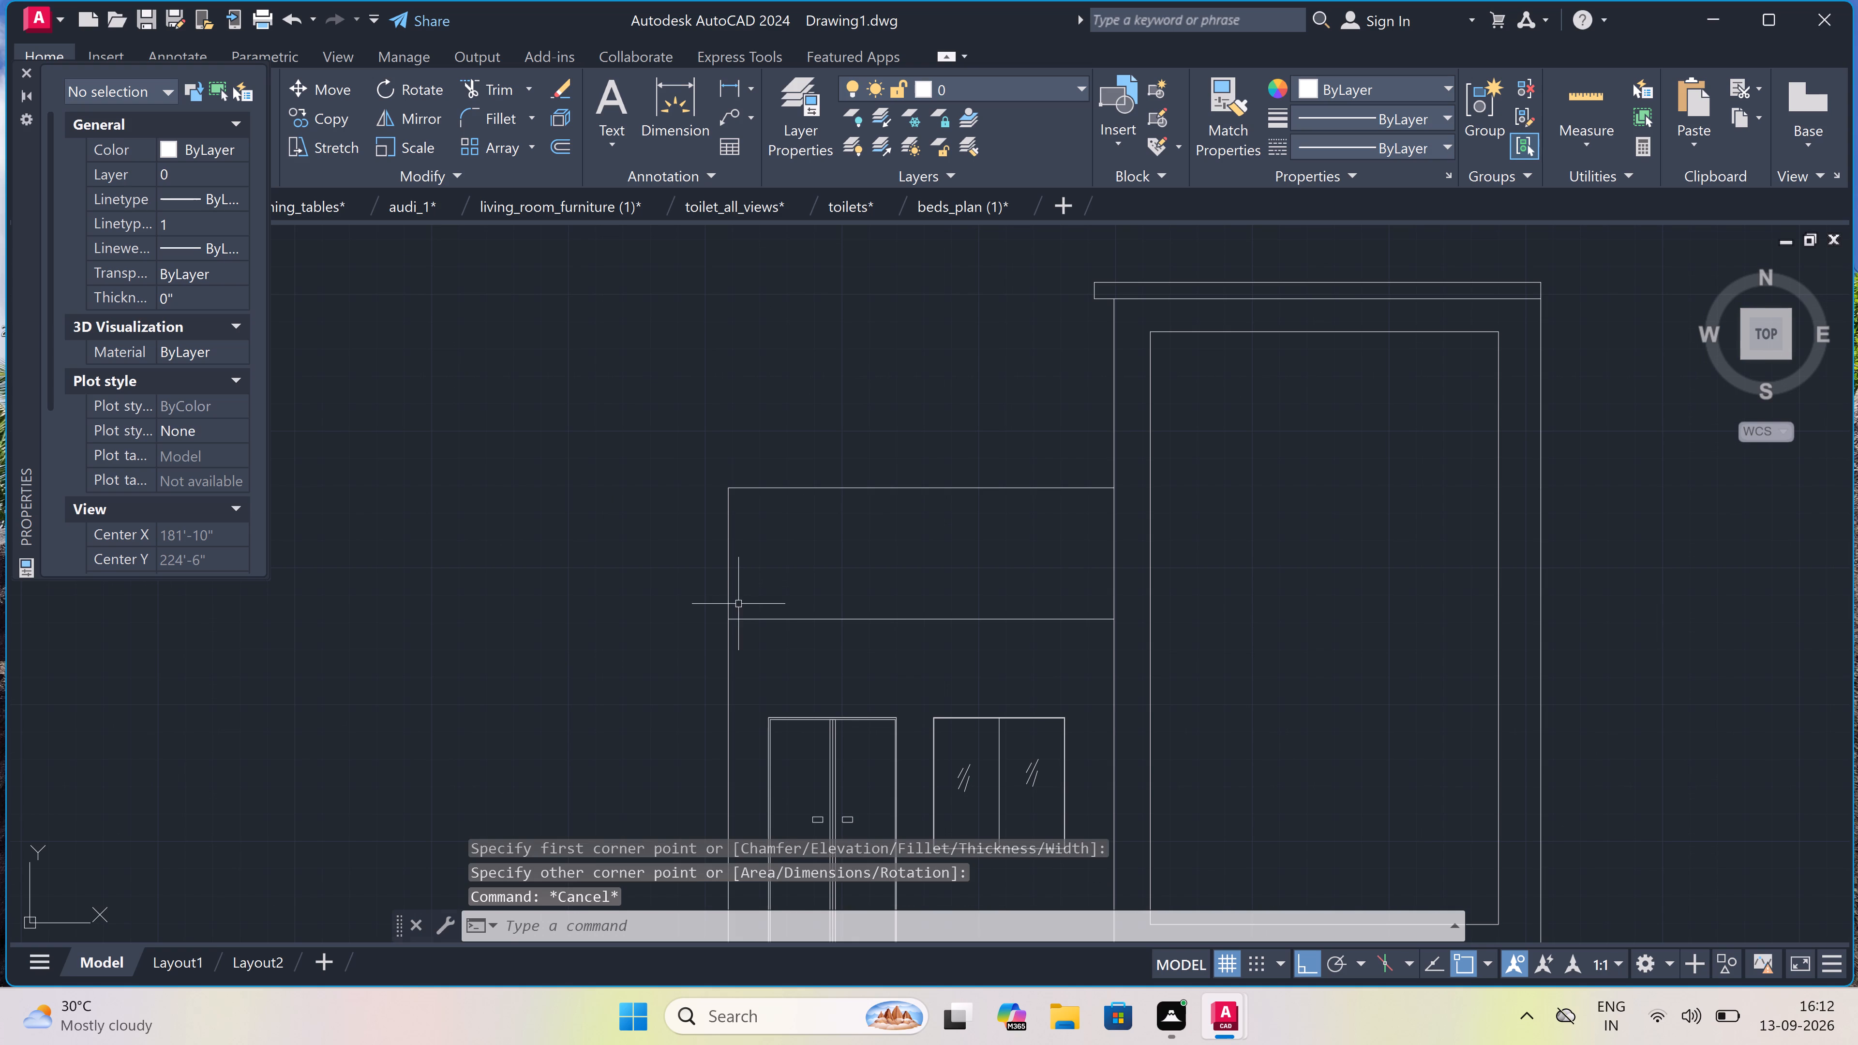
key("space")
left_click(731, 620)
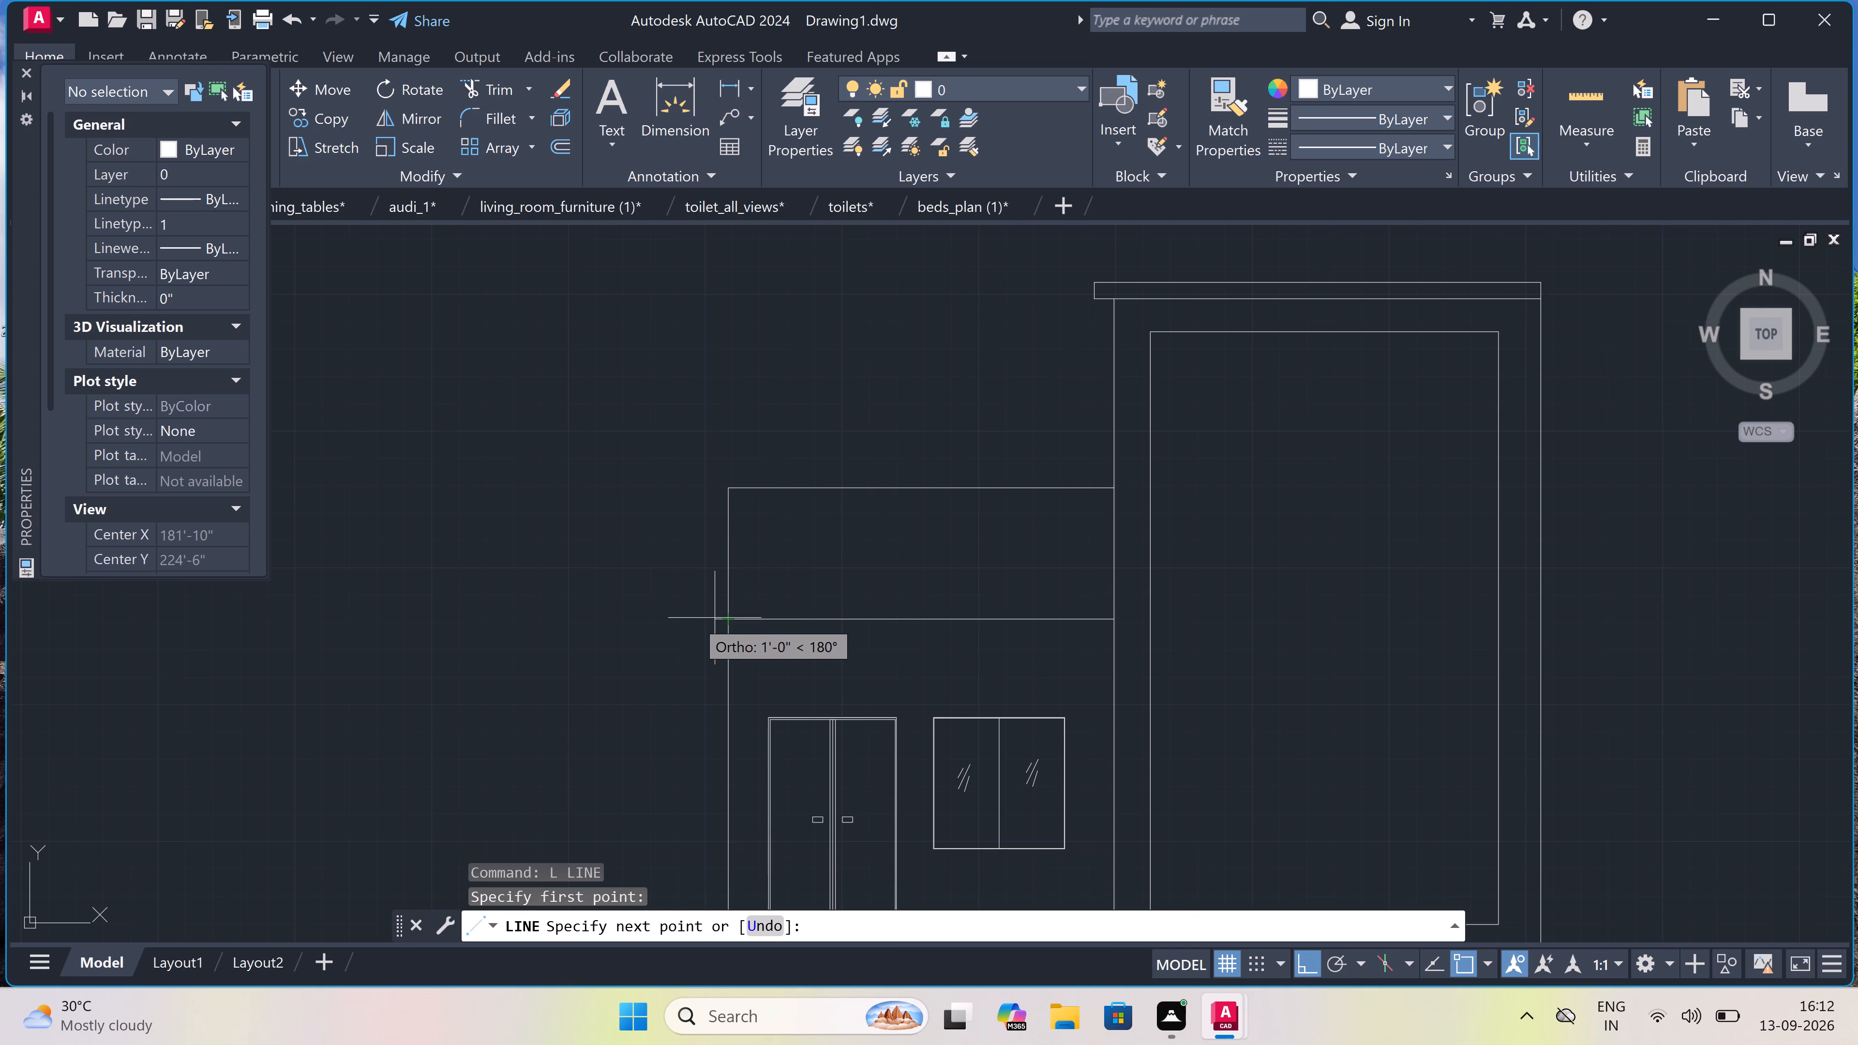
left_click(677, 611)
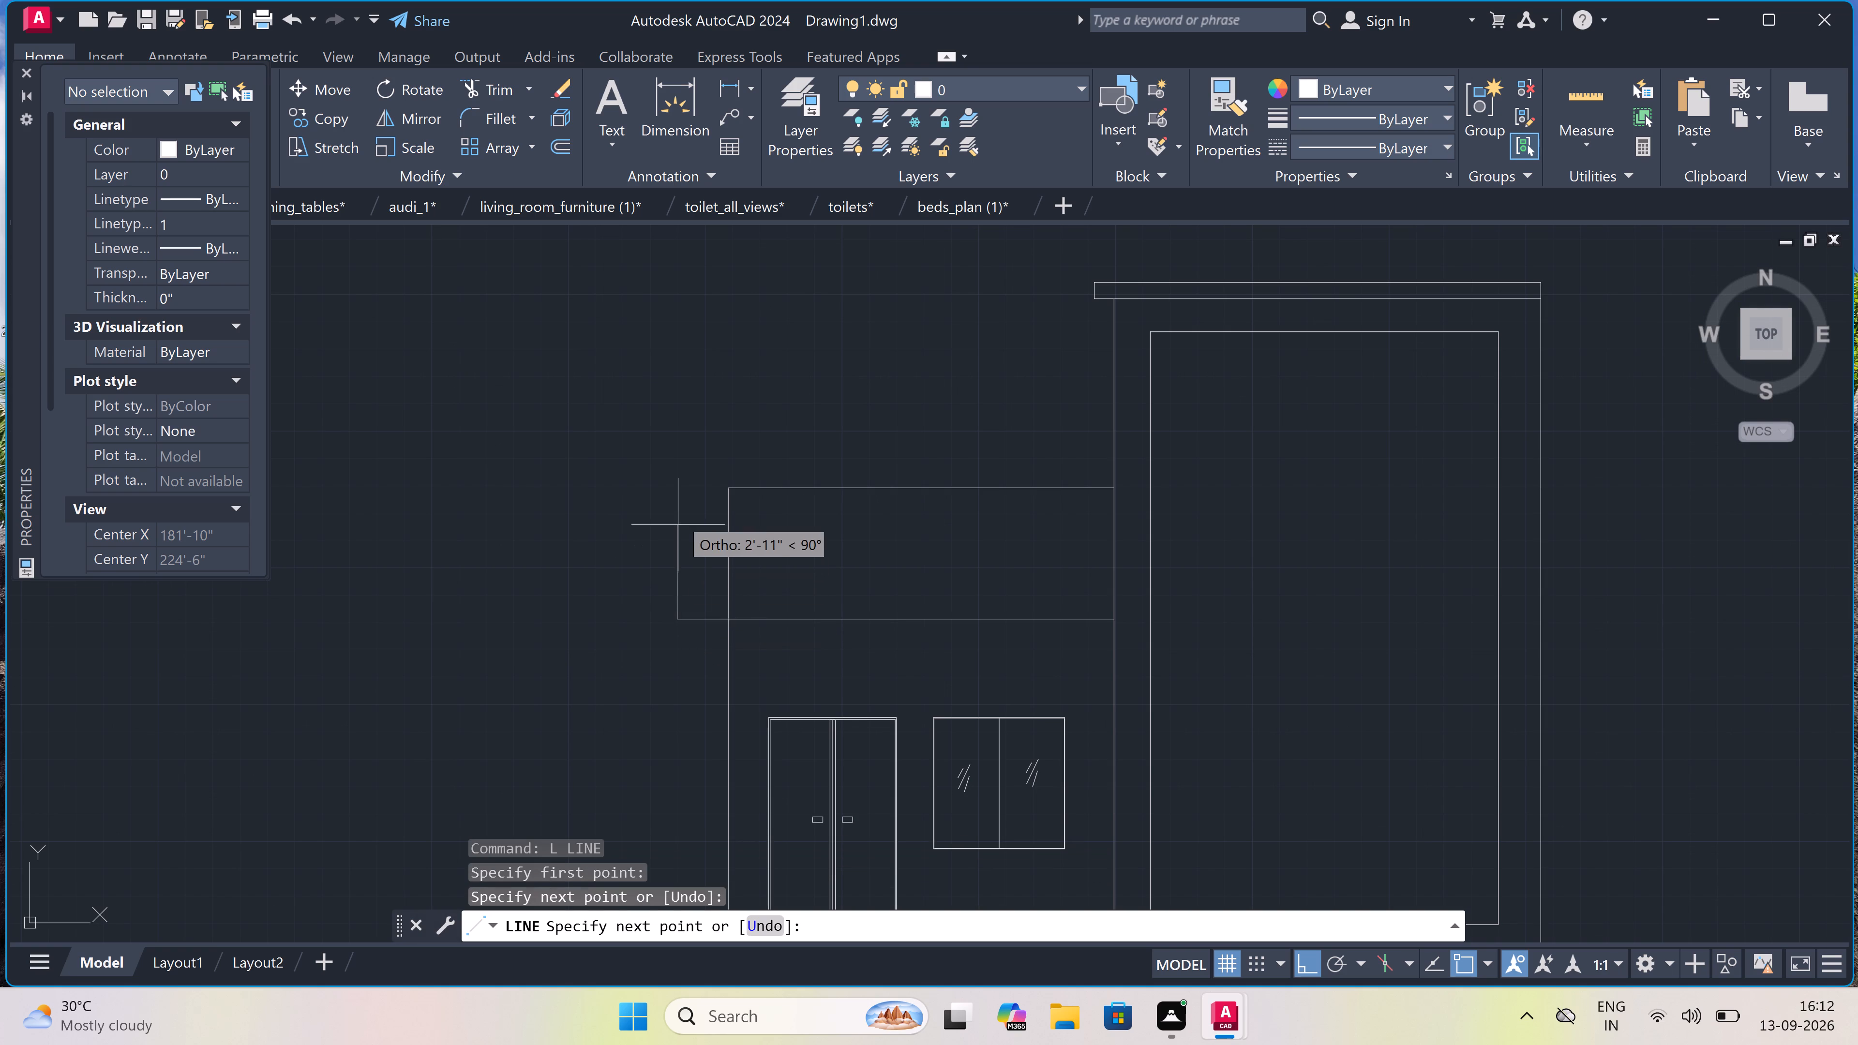
left_click(674, 480)
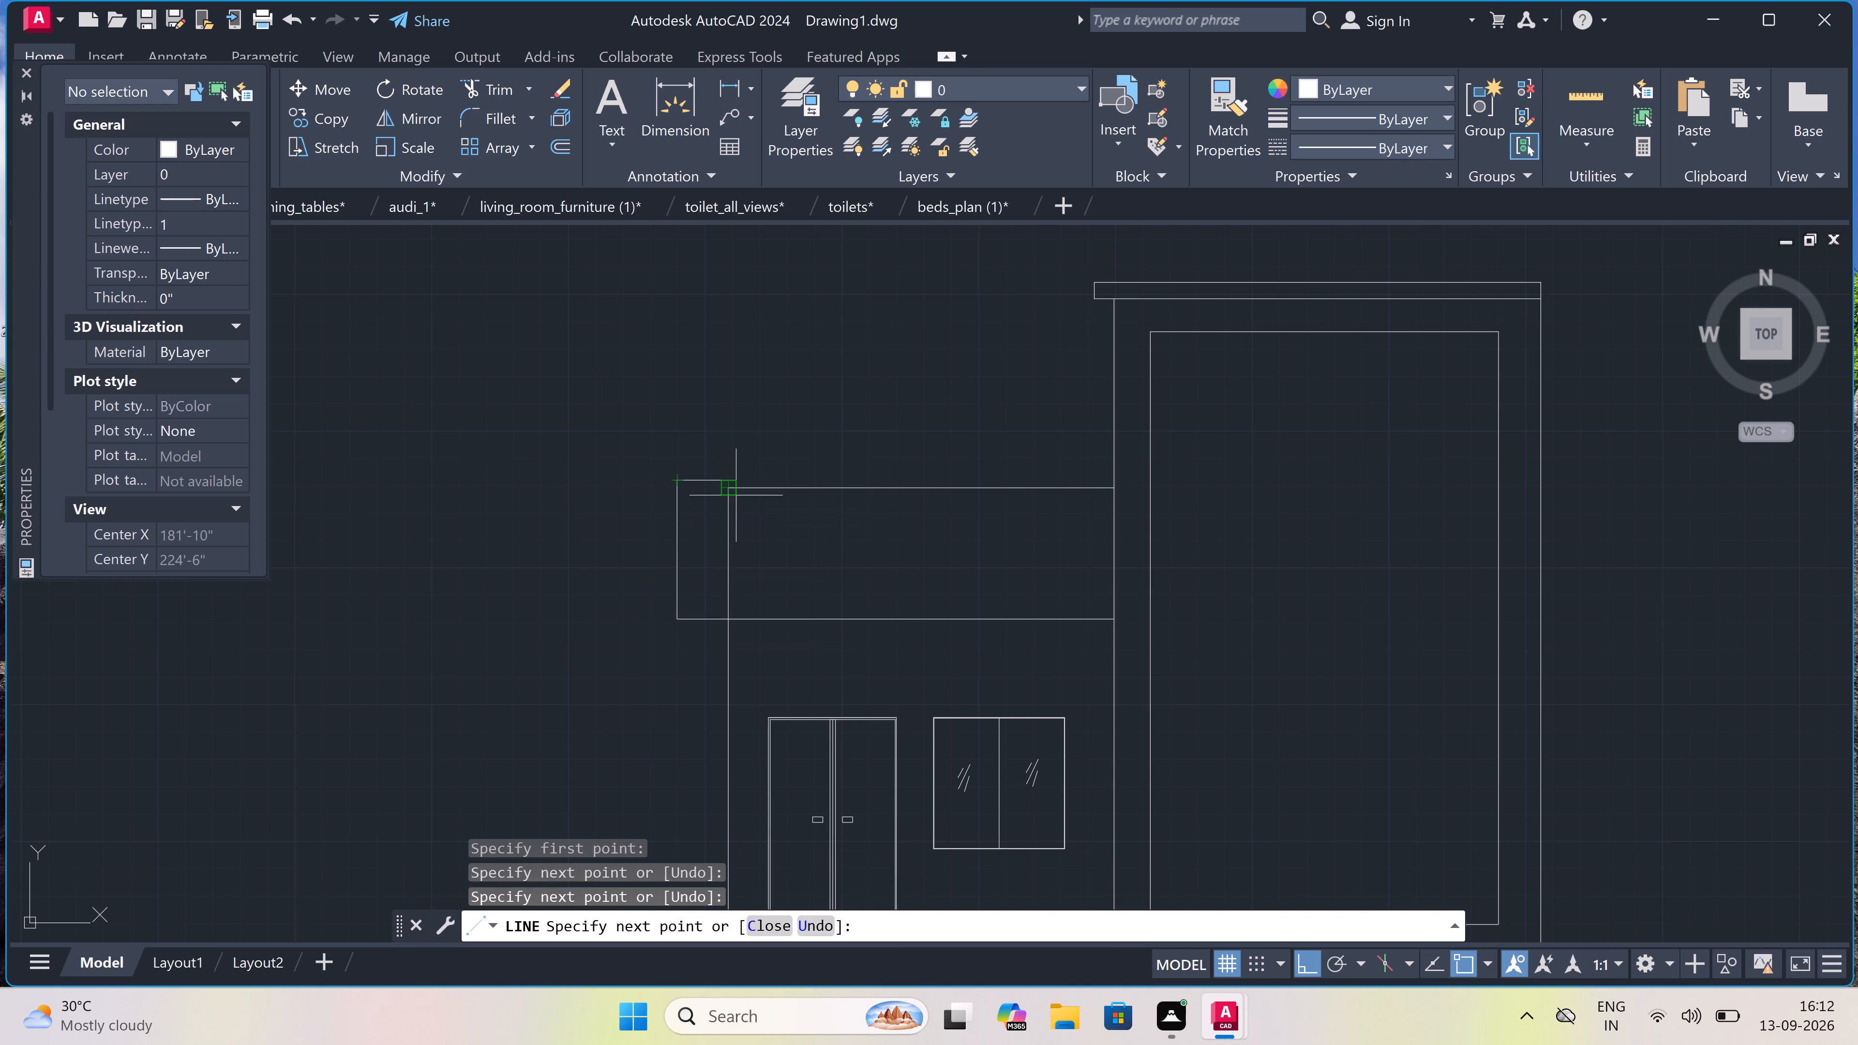
key("ctrl+z")
scroll(714, 496, "up", 2)
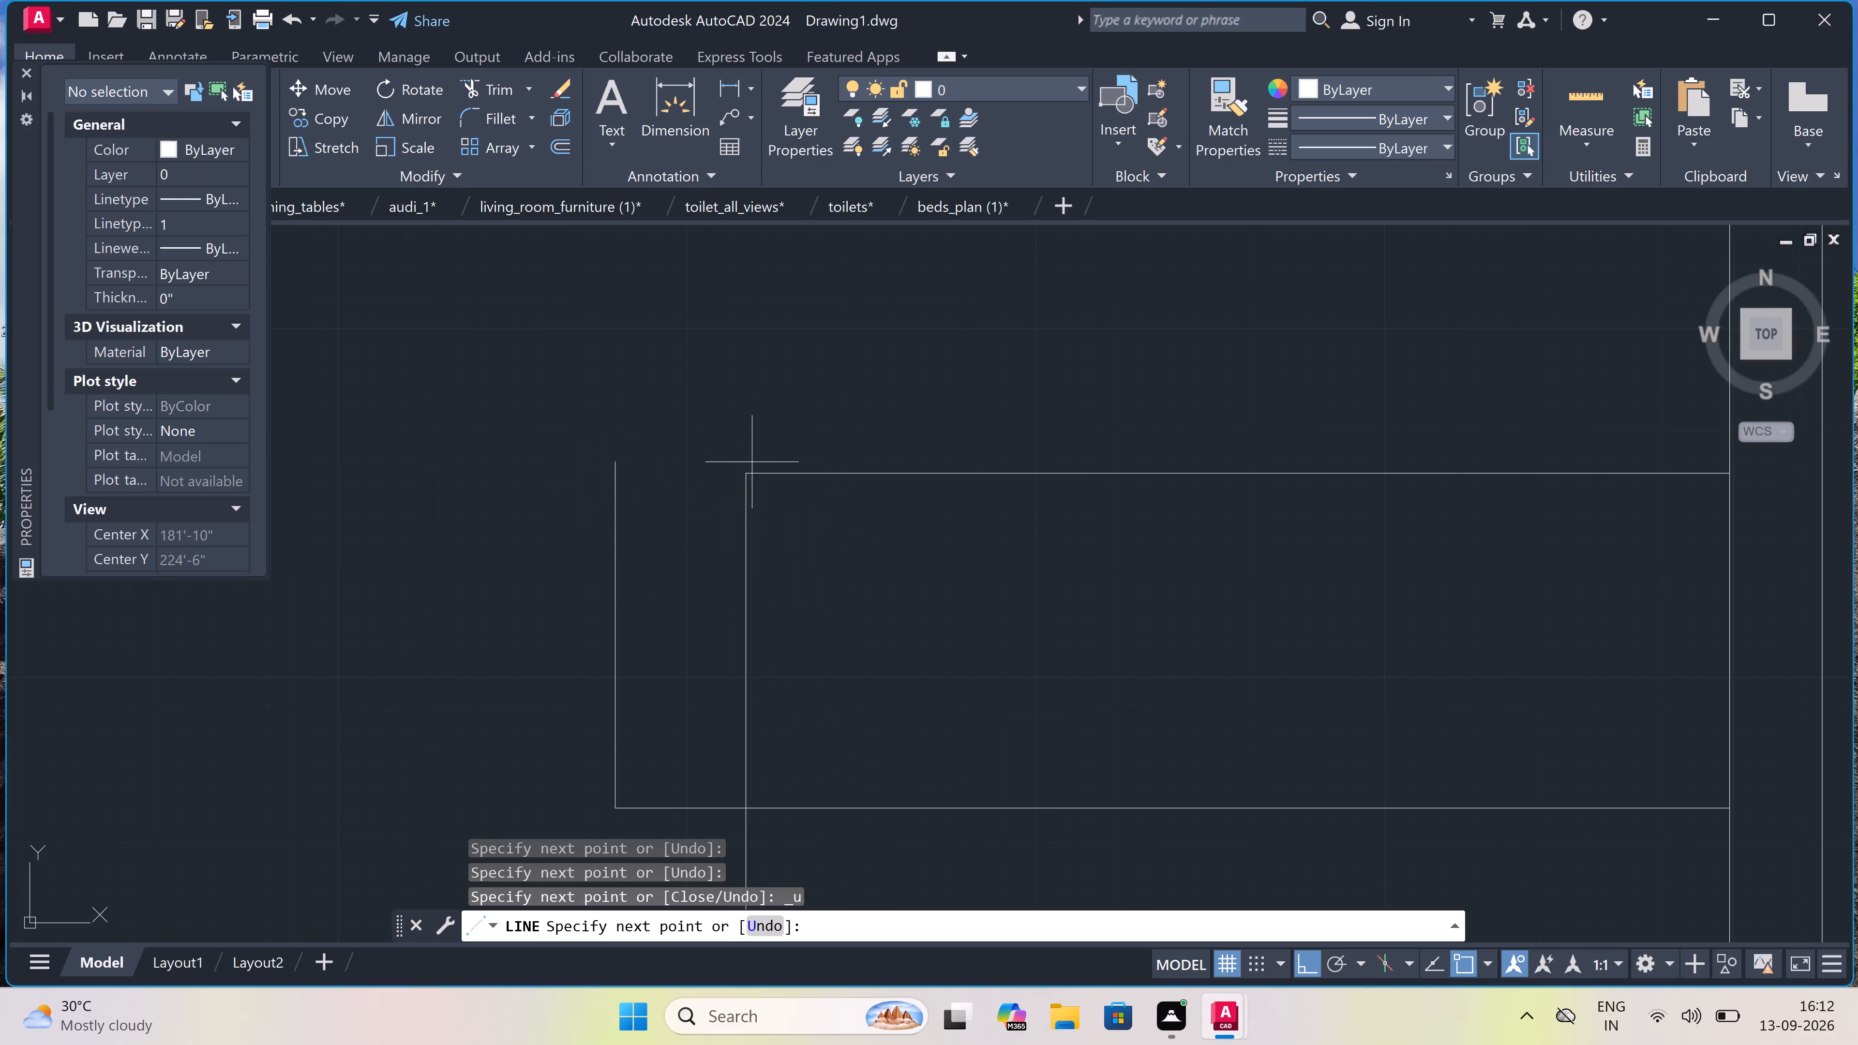
left_click(616, 473)
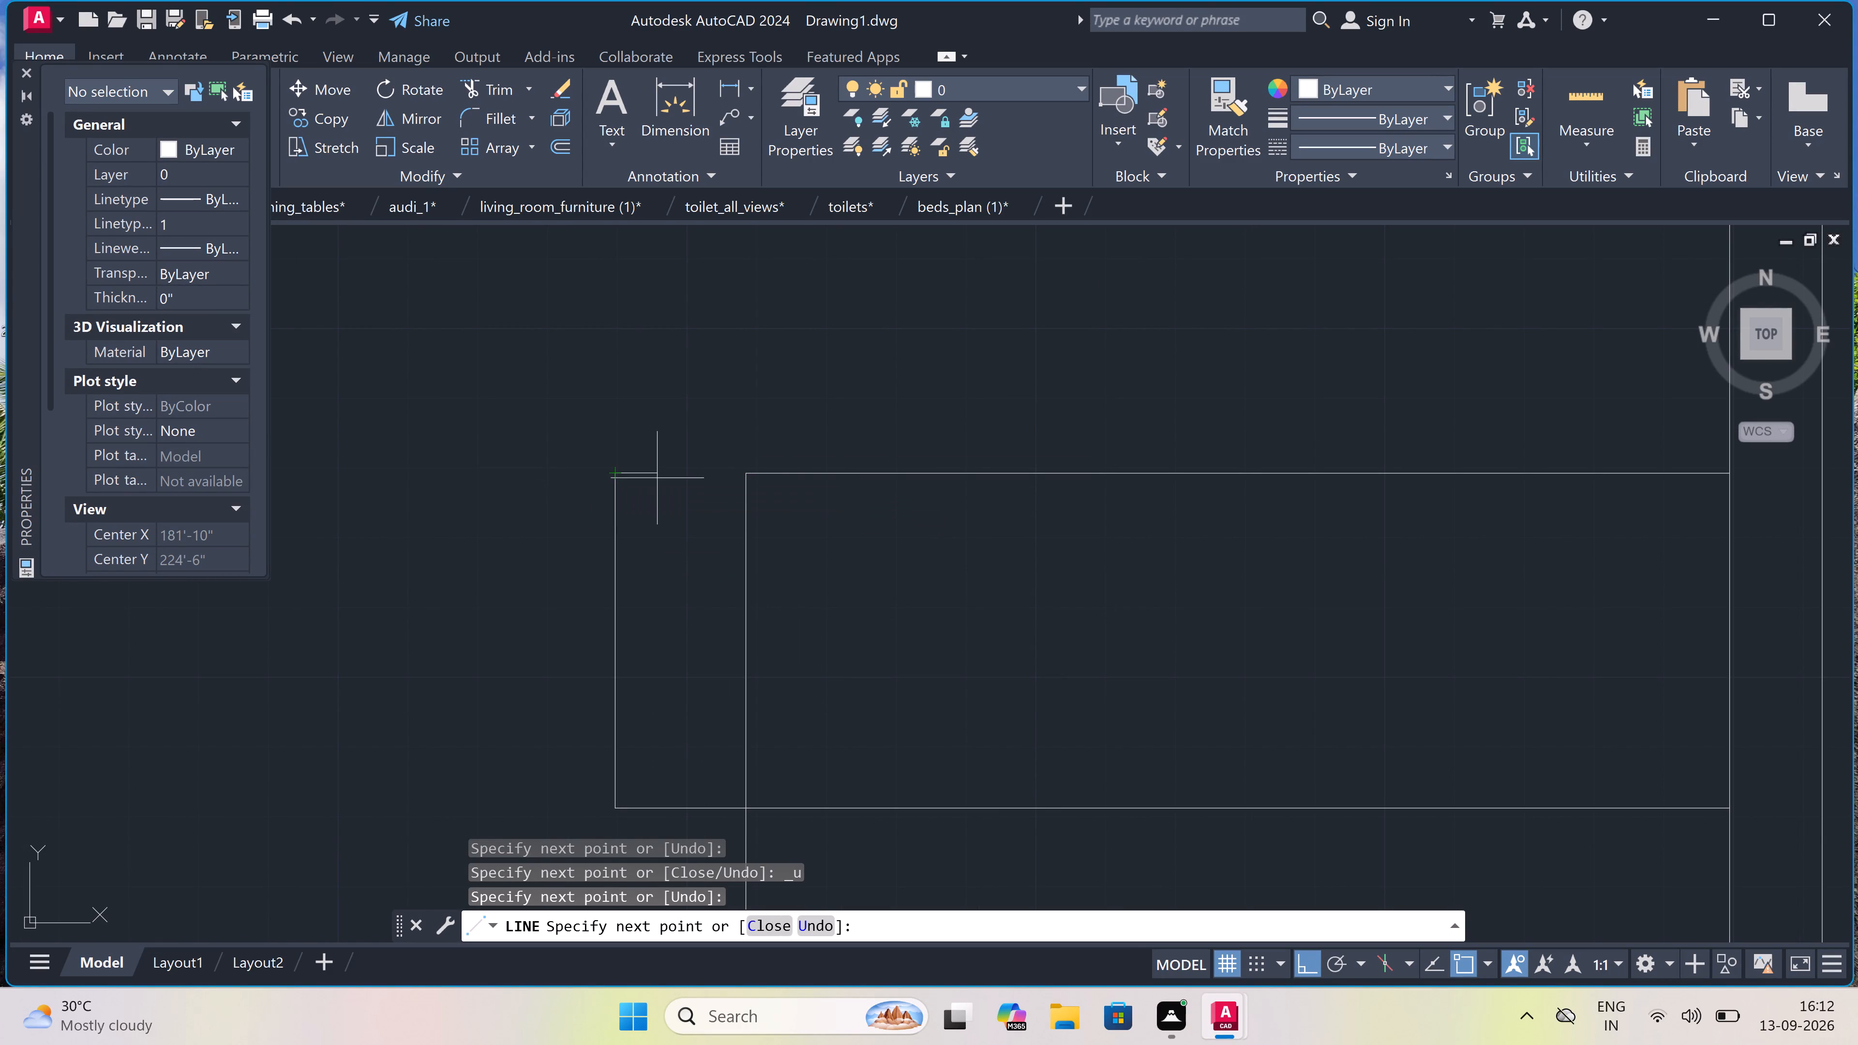
left_click(745, 474)
key("Escape")
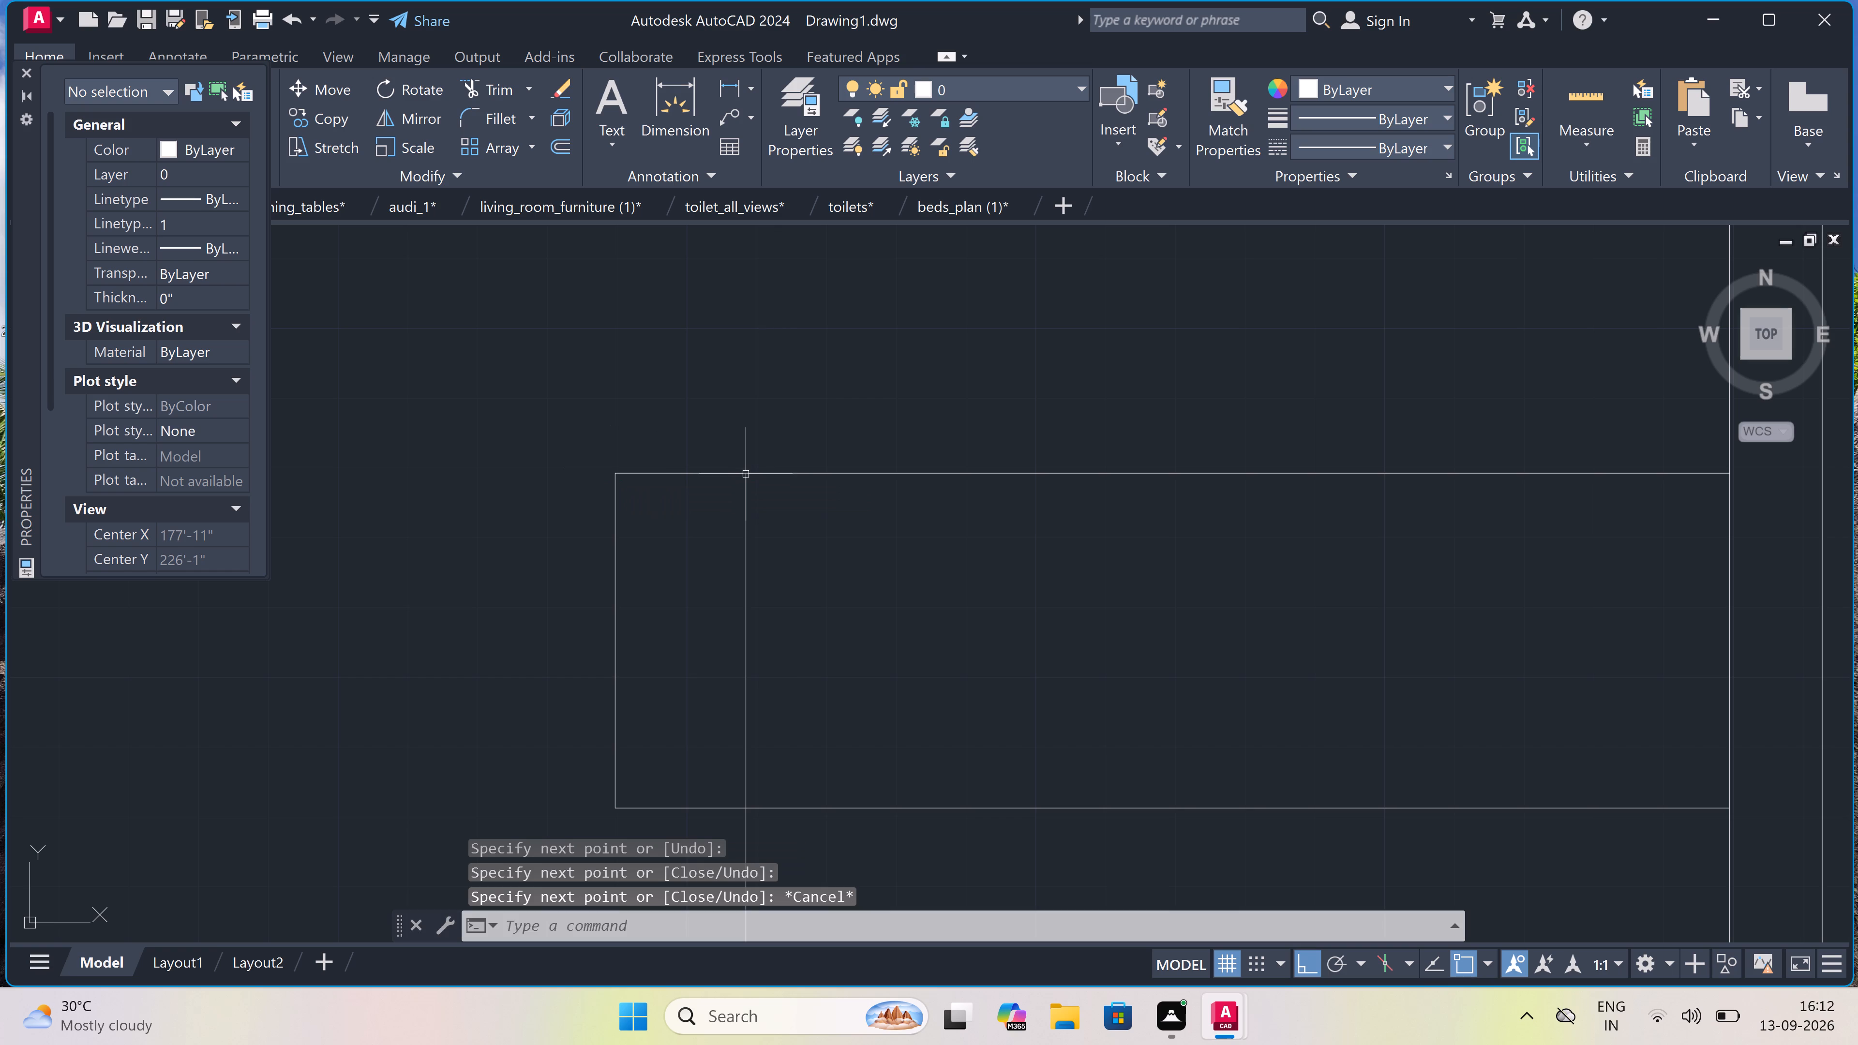
Trim the left wall line inside the roof band so the wall stops at the band's lower edge.
key("t")
key("r")
key("space")
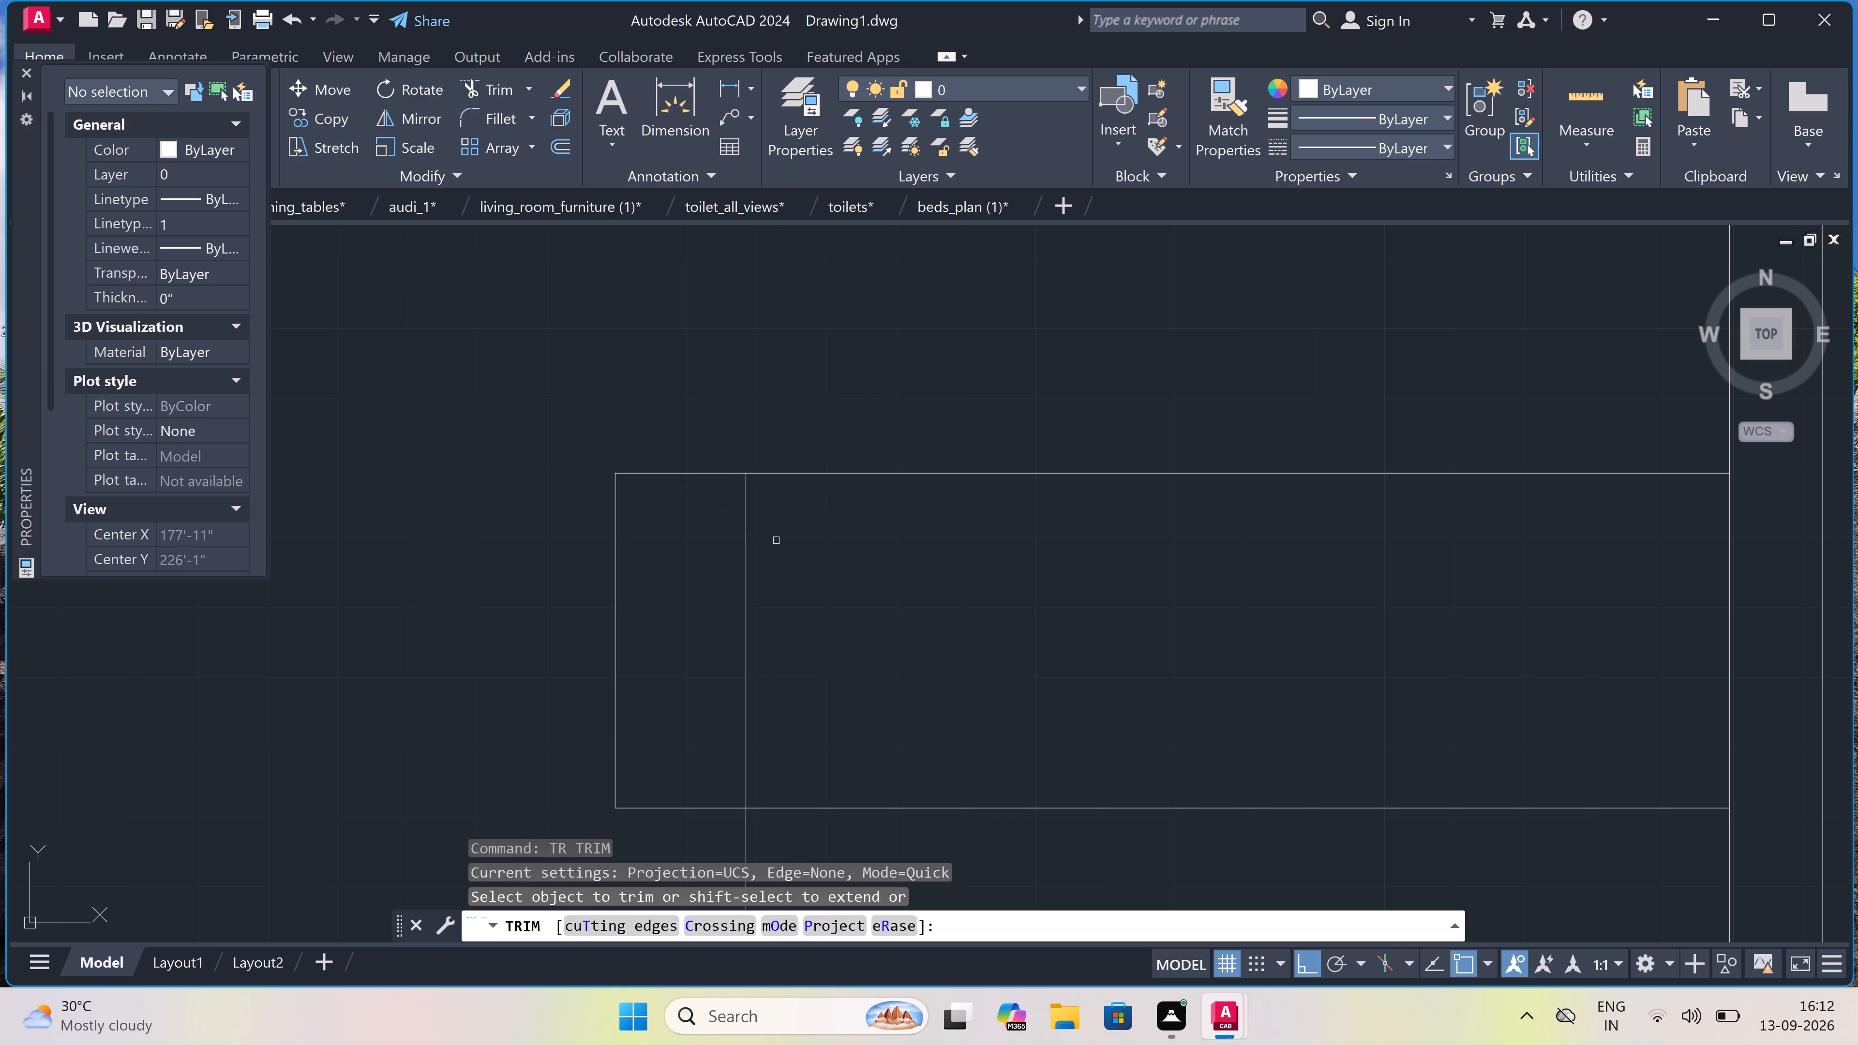
left_click_drag(776, 540, 750, 555)
left_click_drag(708, 567, 711, 571)
scroll(720, 567, "down", 6)
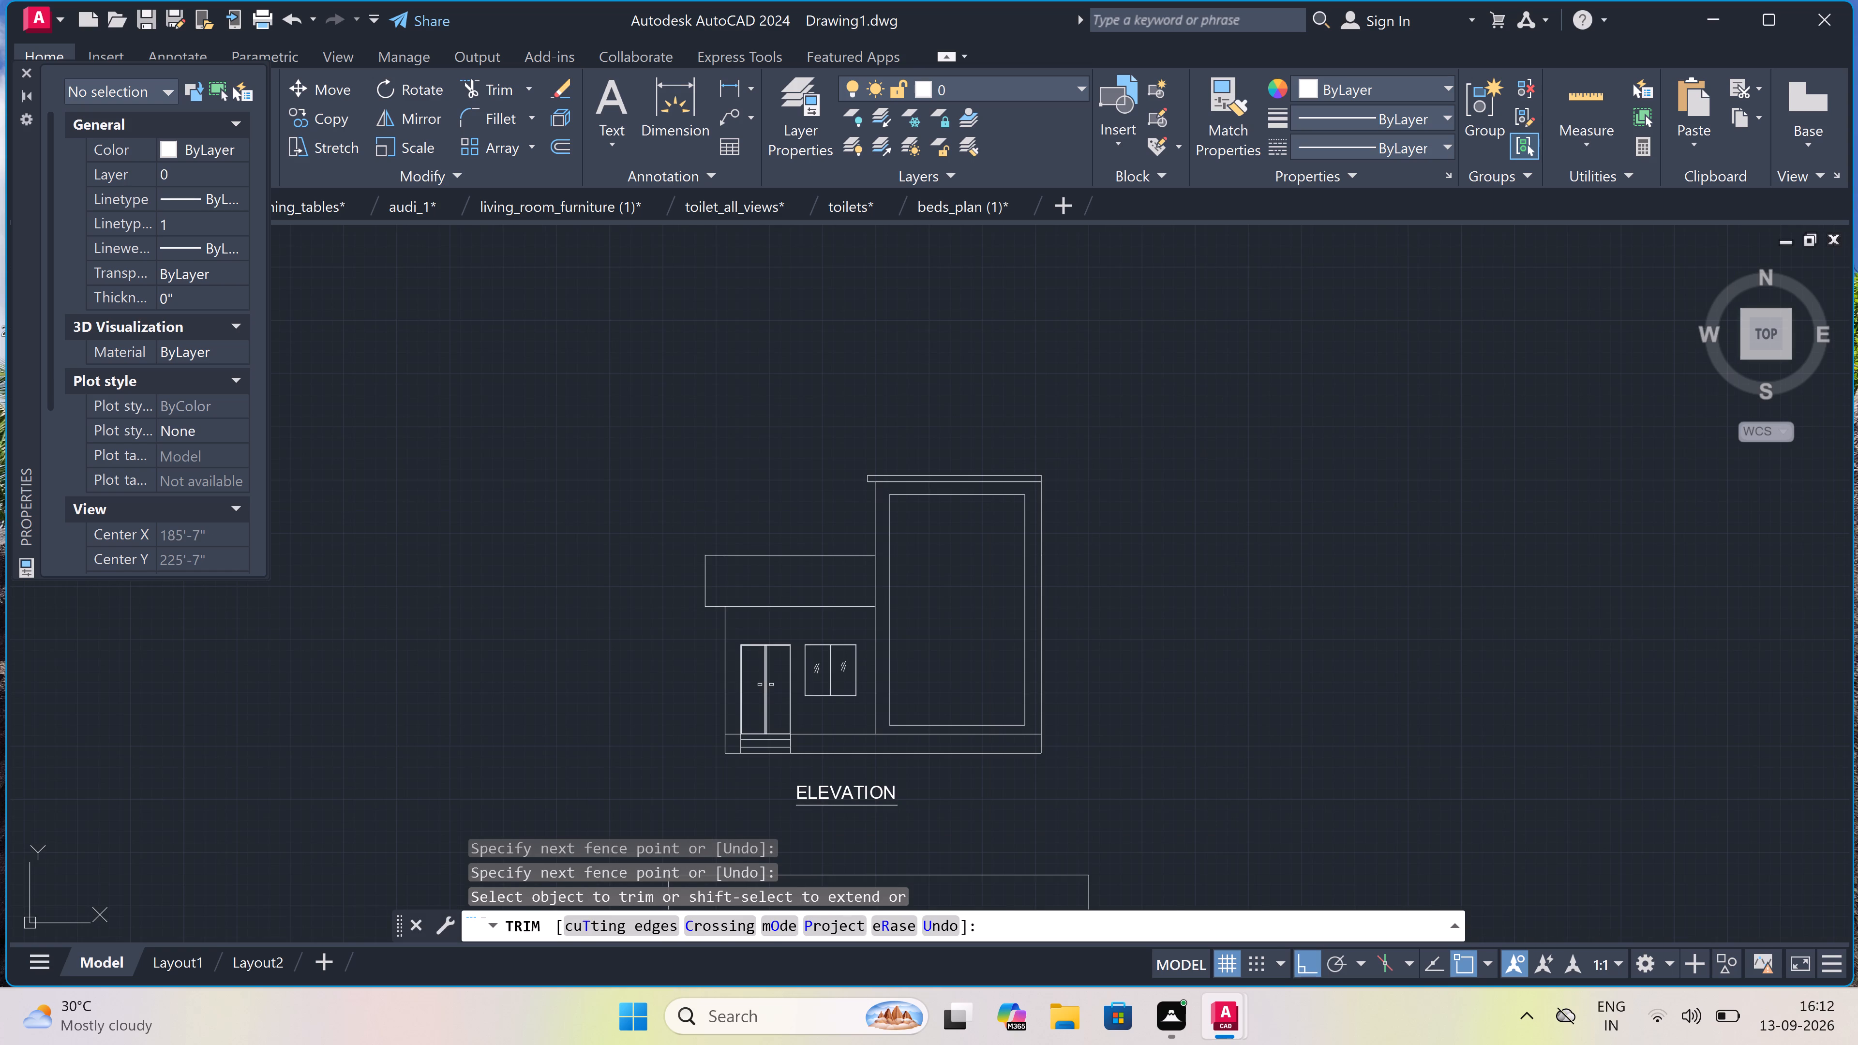
key("Escape")
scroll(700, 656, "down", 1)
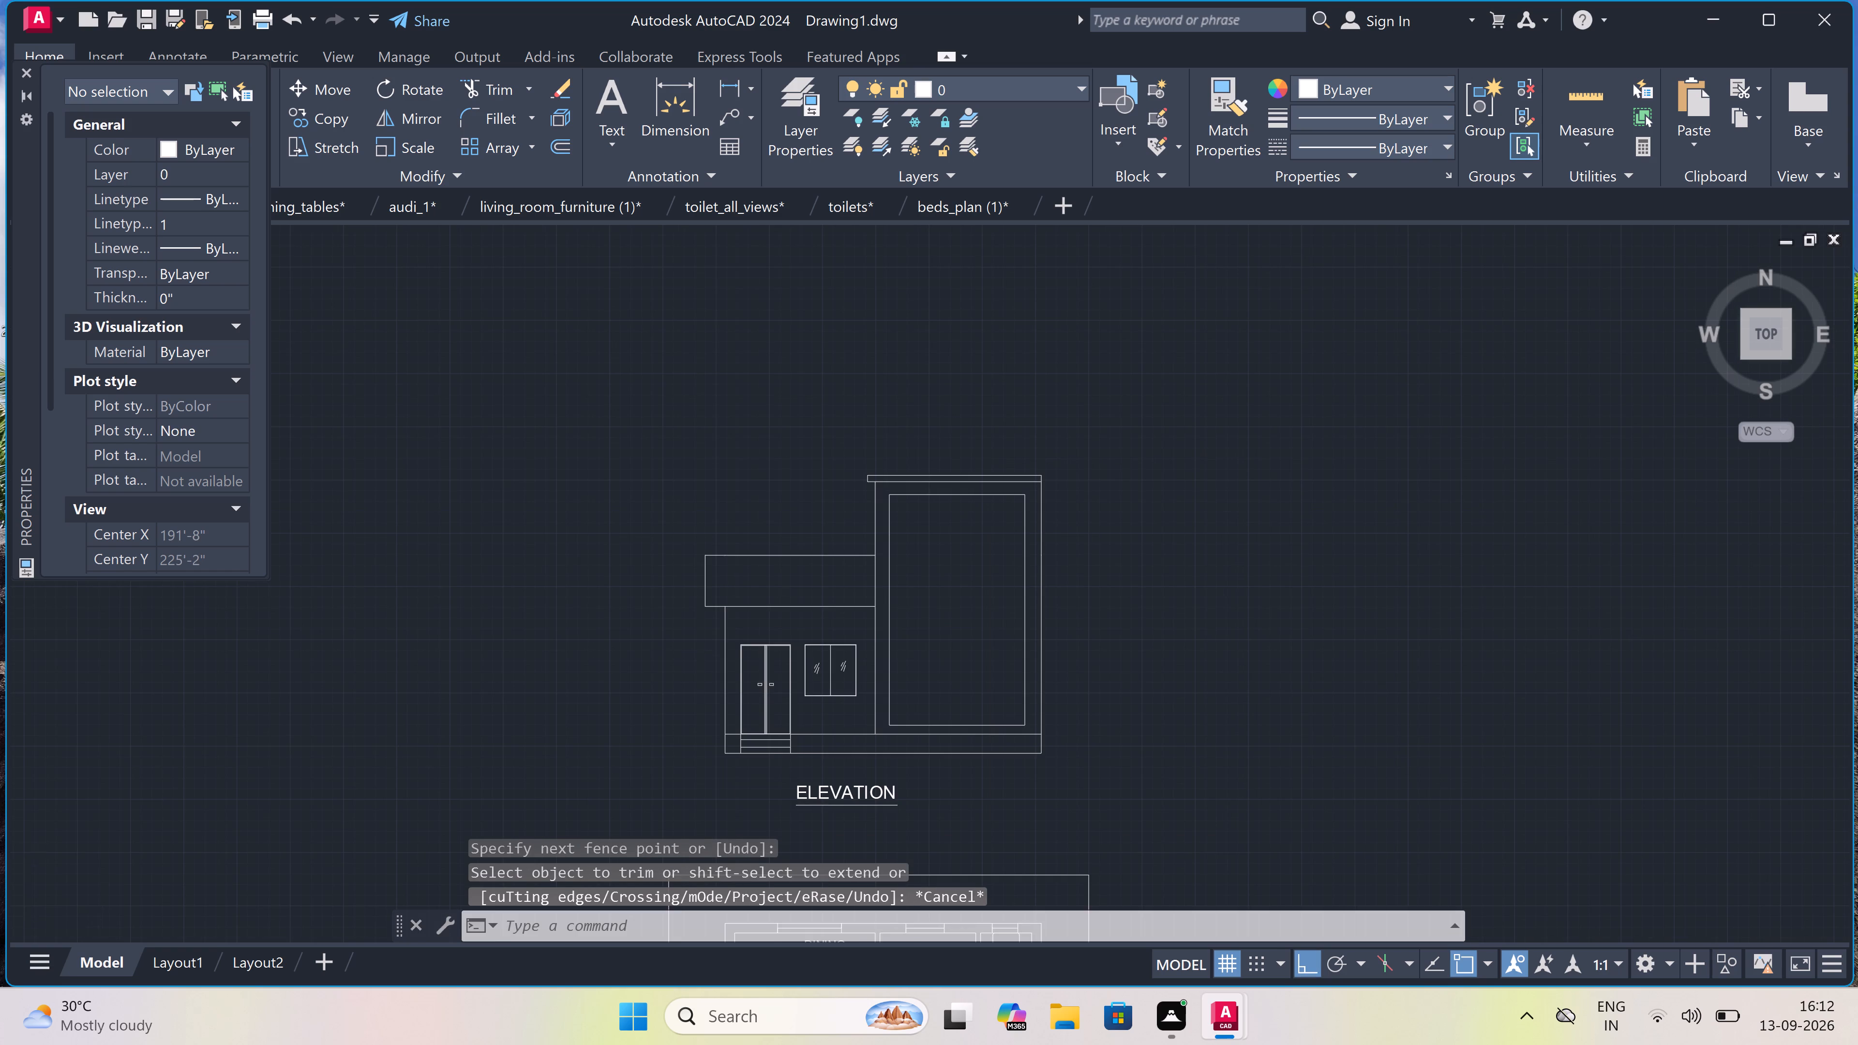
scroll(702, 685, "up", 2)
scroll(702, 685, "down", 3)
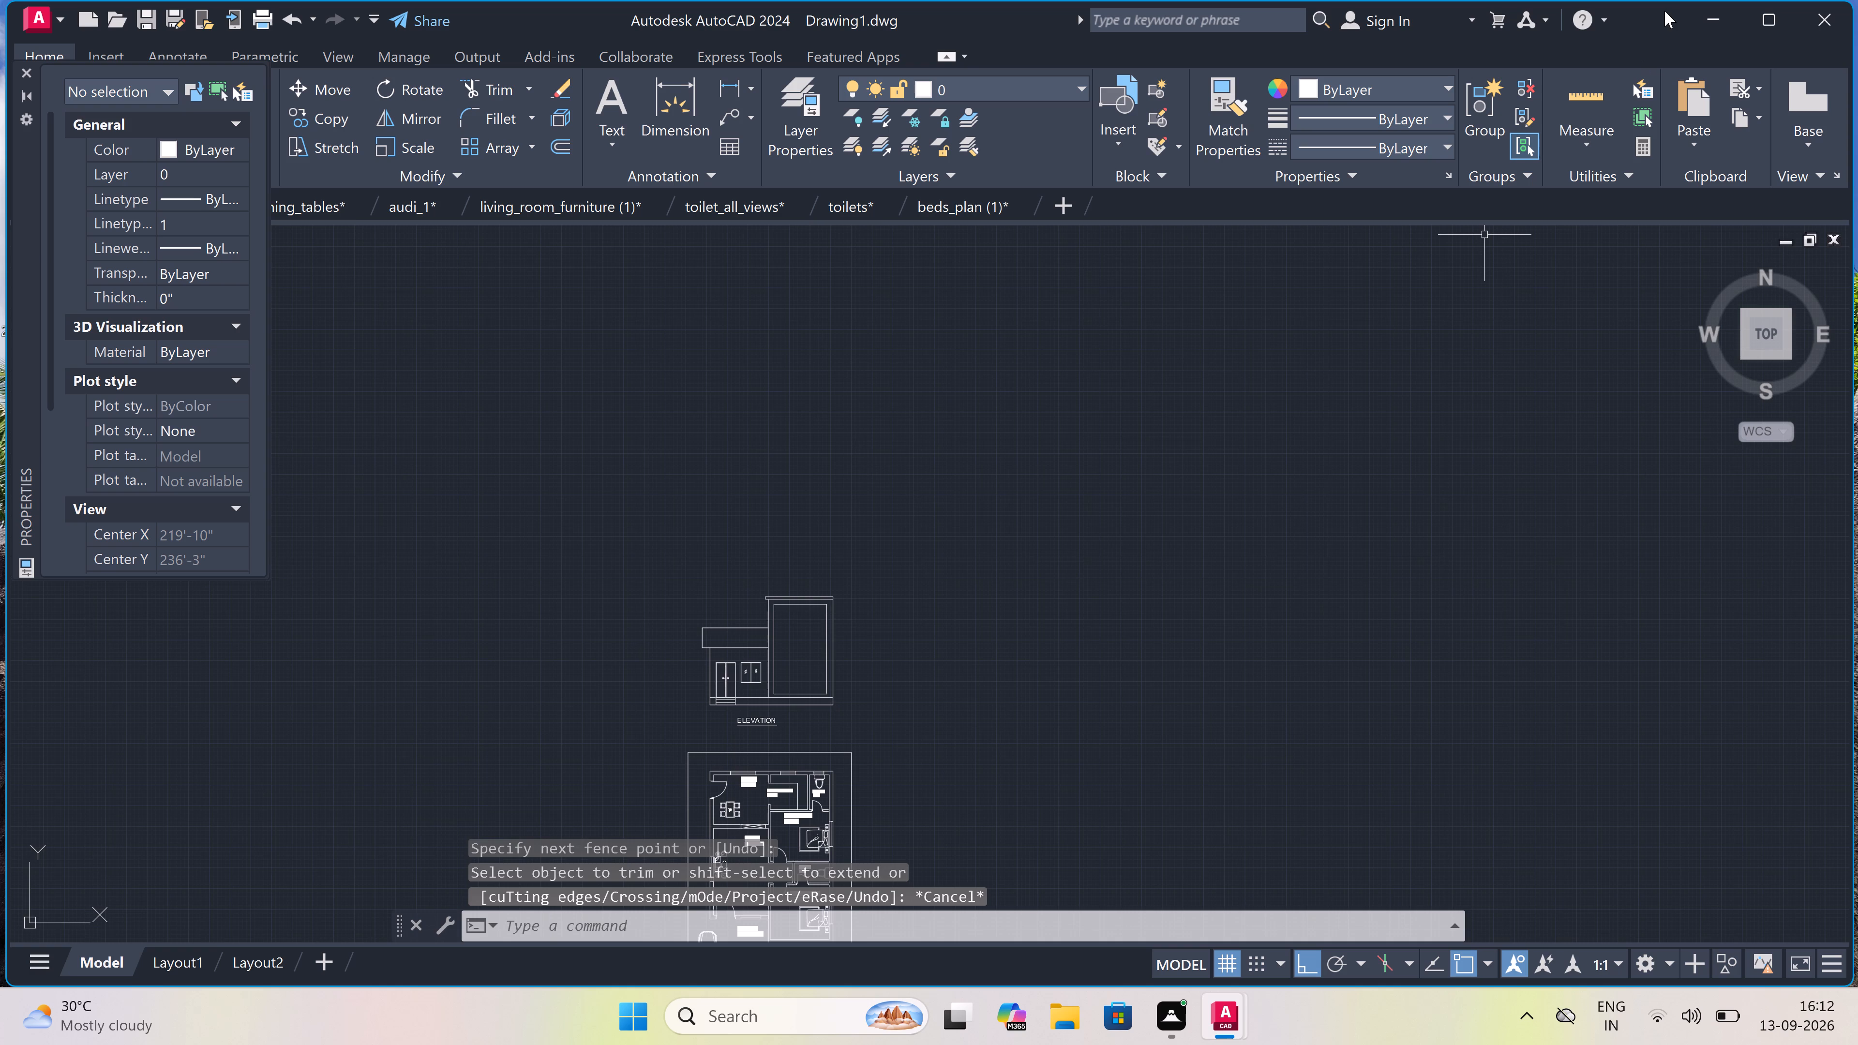
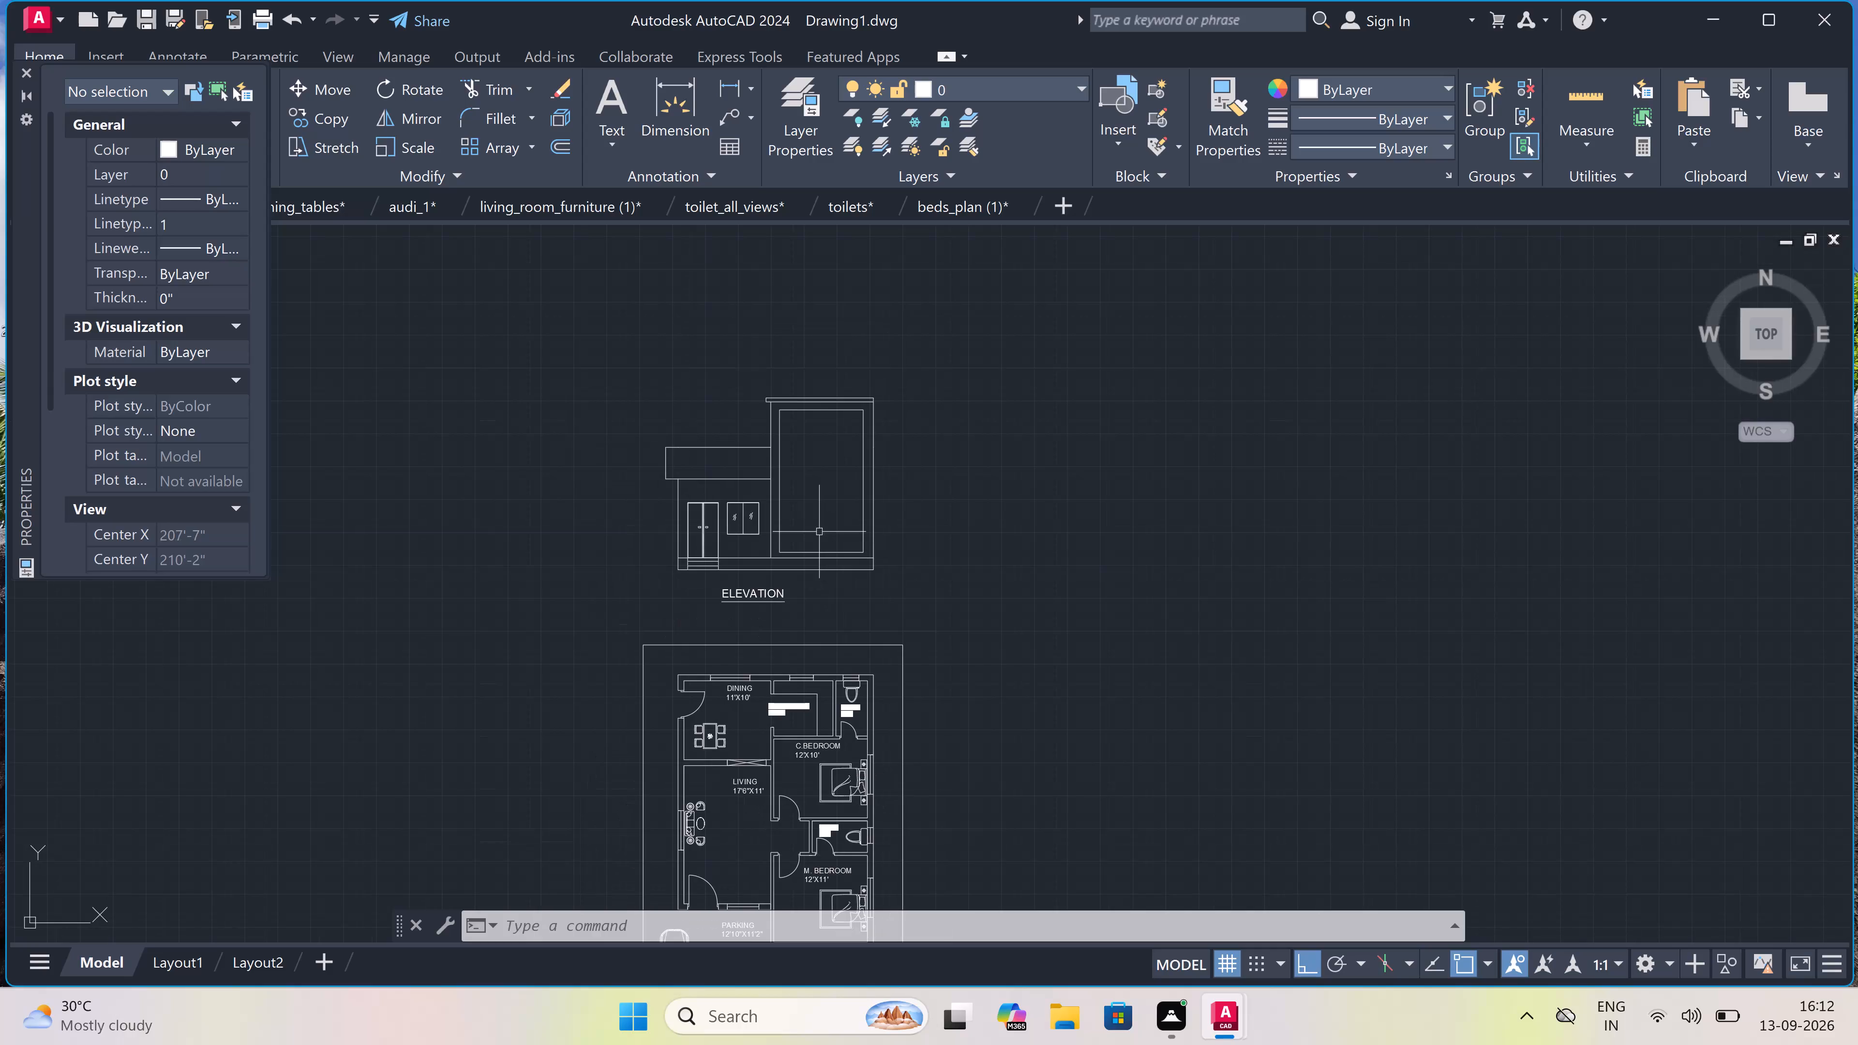
Draw a rectangular frame enclosing the whole front elevation and its ELEVATION title, above the floor plan's frame.
scroll(812, 431, "up", 3)
scroll(811, 432, "down", 1)
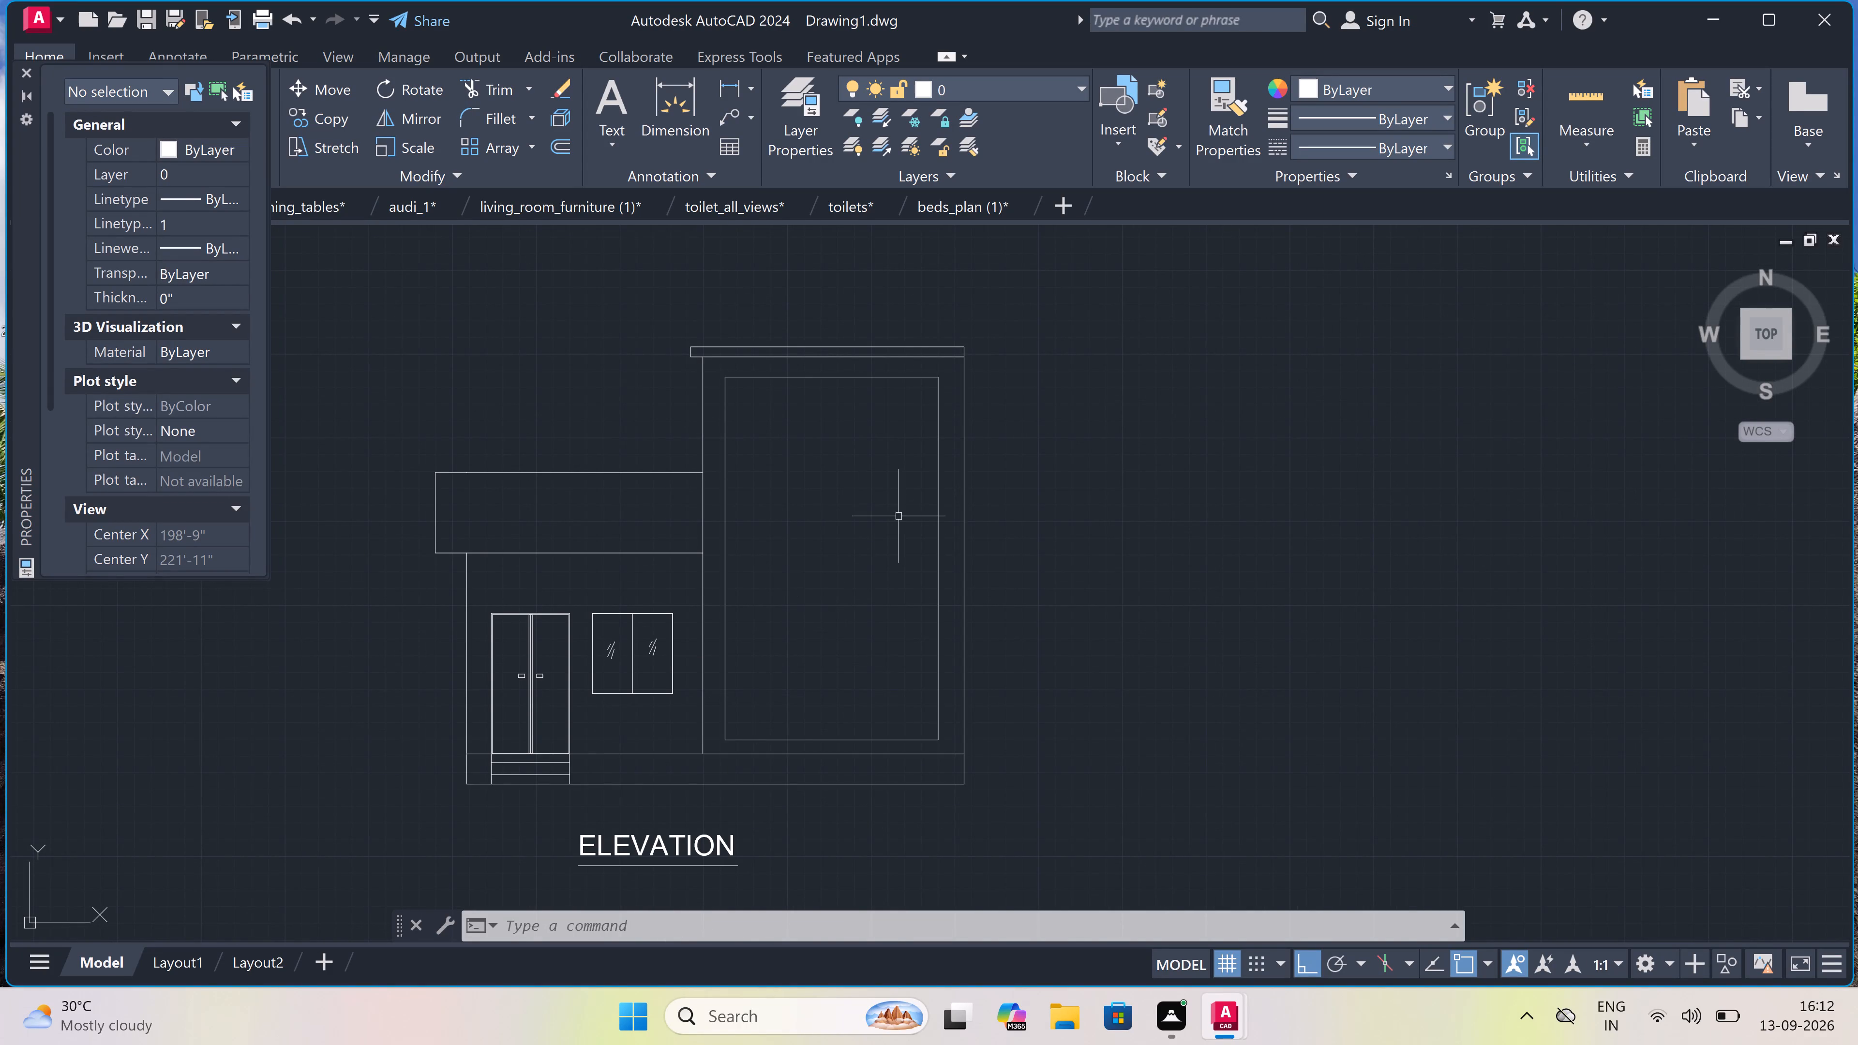
scroll(873, 565, "down", 3)
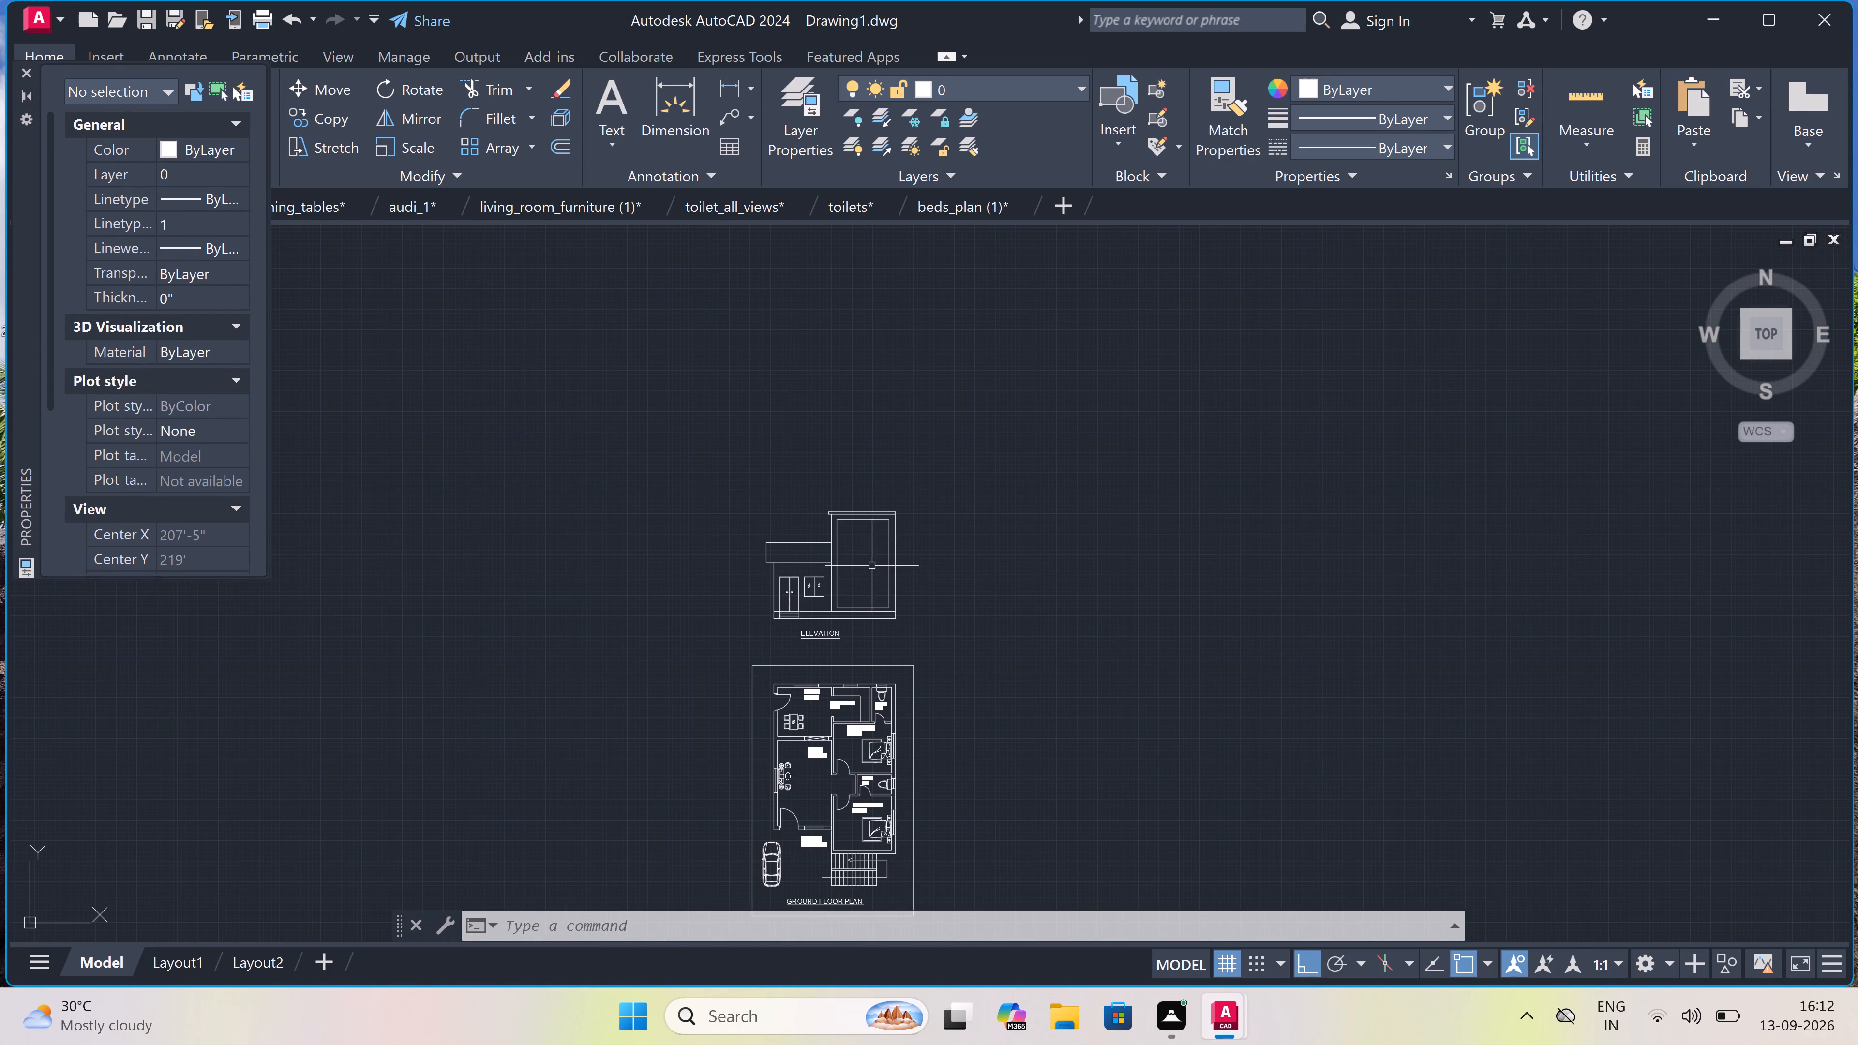
scroll(858, 583, "down", 1)
scroll(839, 613, "up", 3)
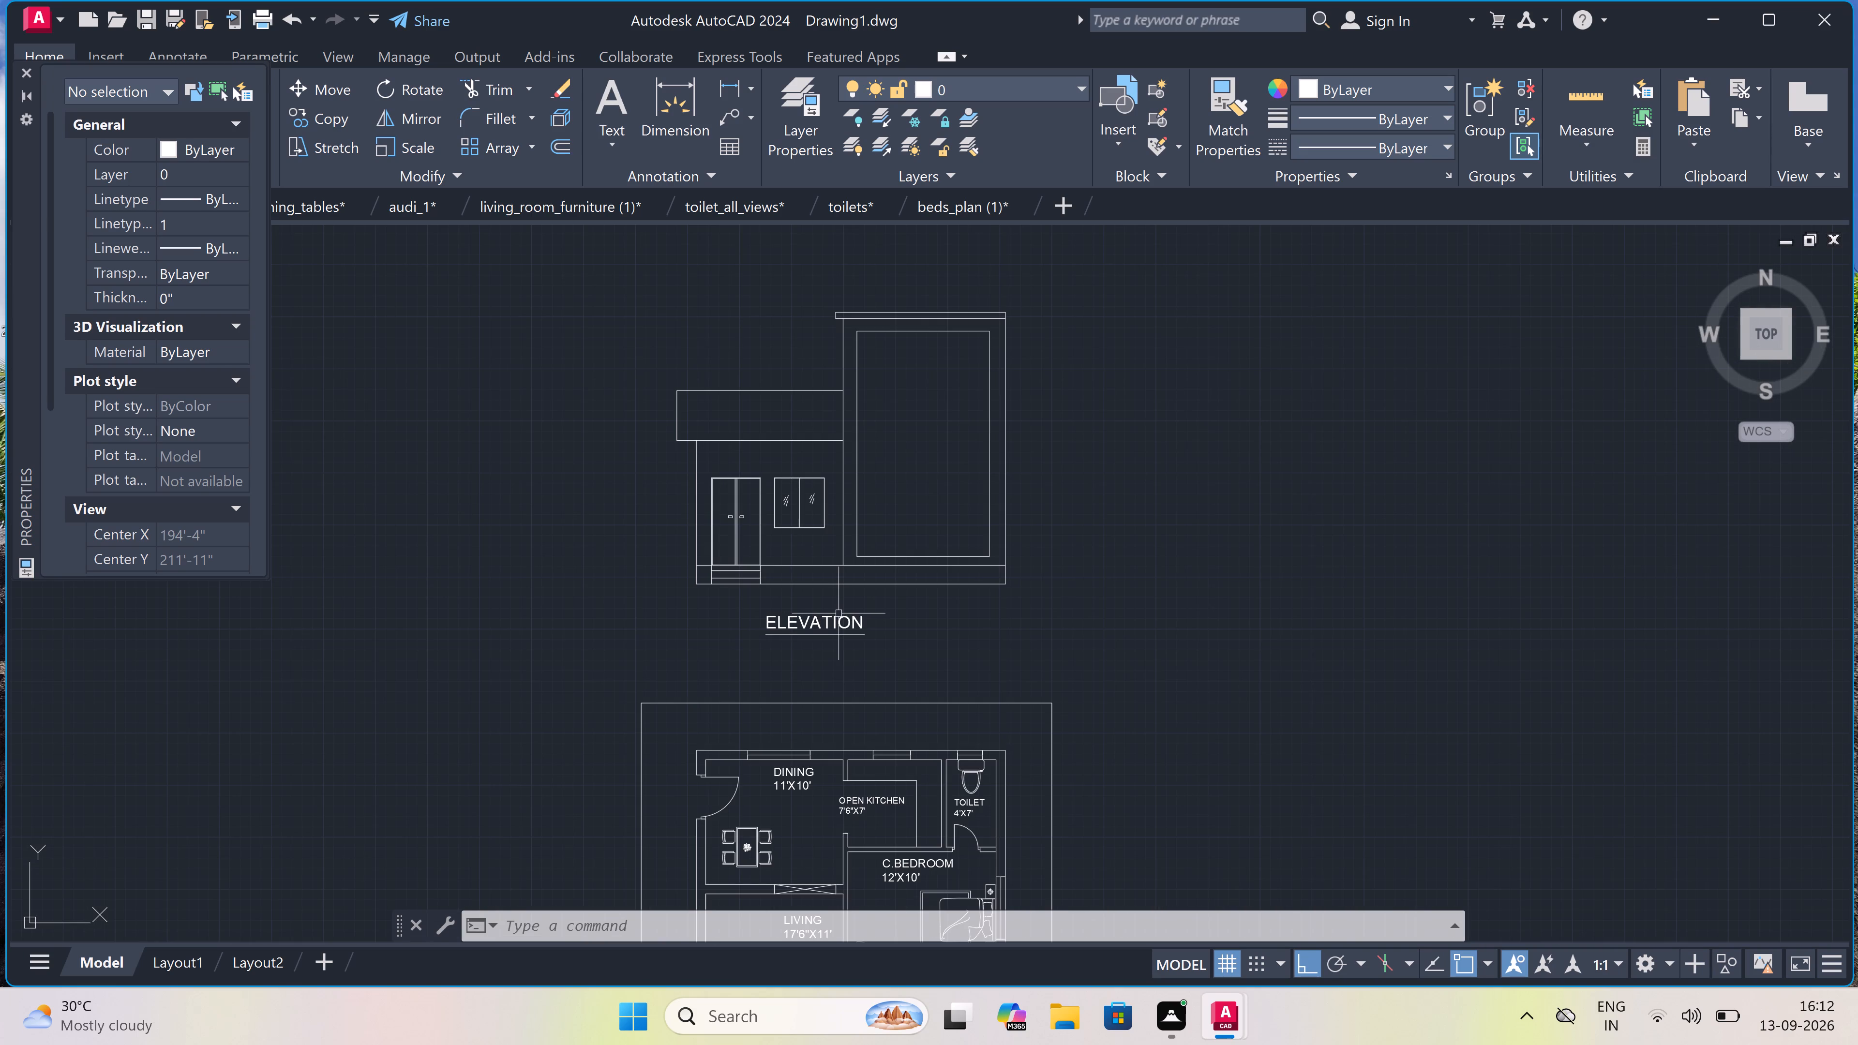
type("REC")
key("space")
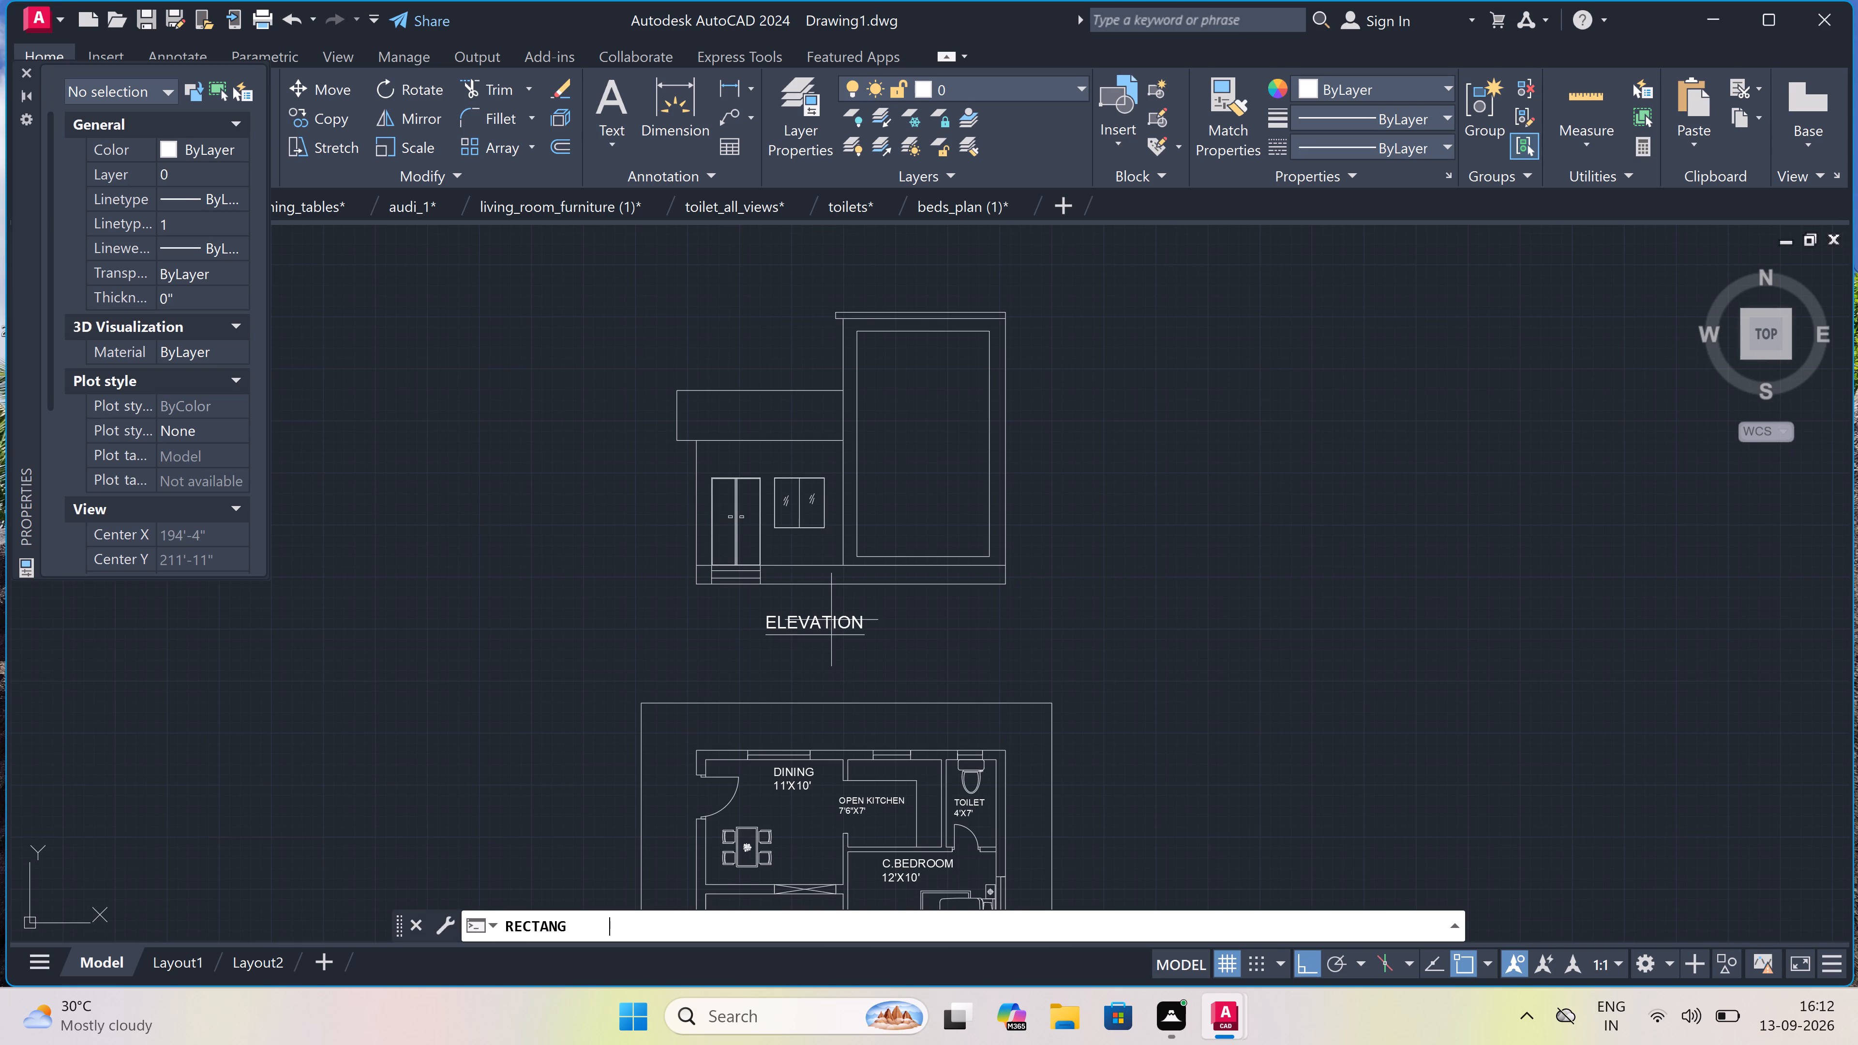
scroll(697, 476, "down", 2)
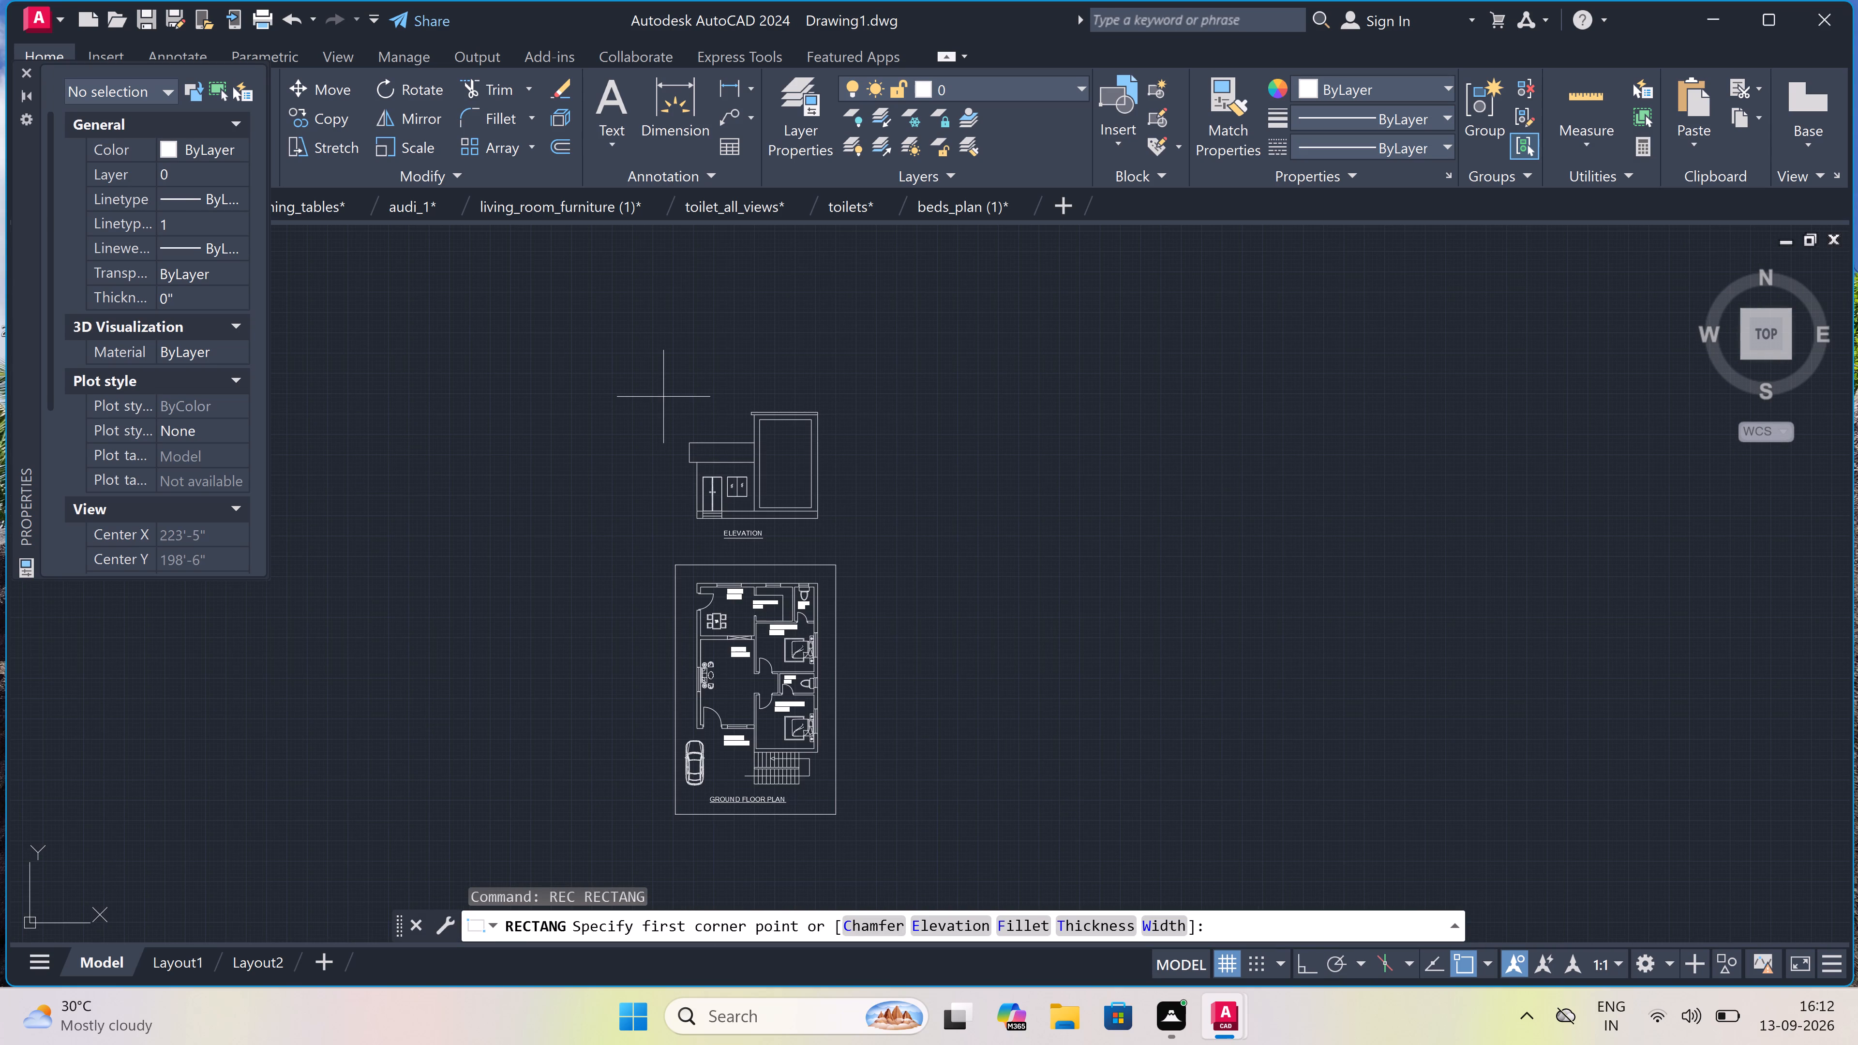
left_click_drag(663, 397, 665, 402)
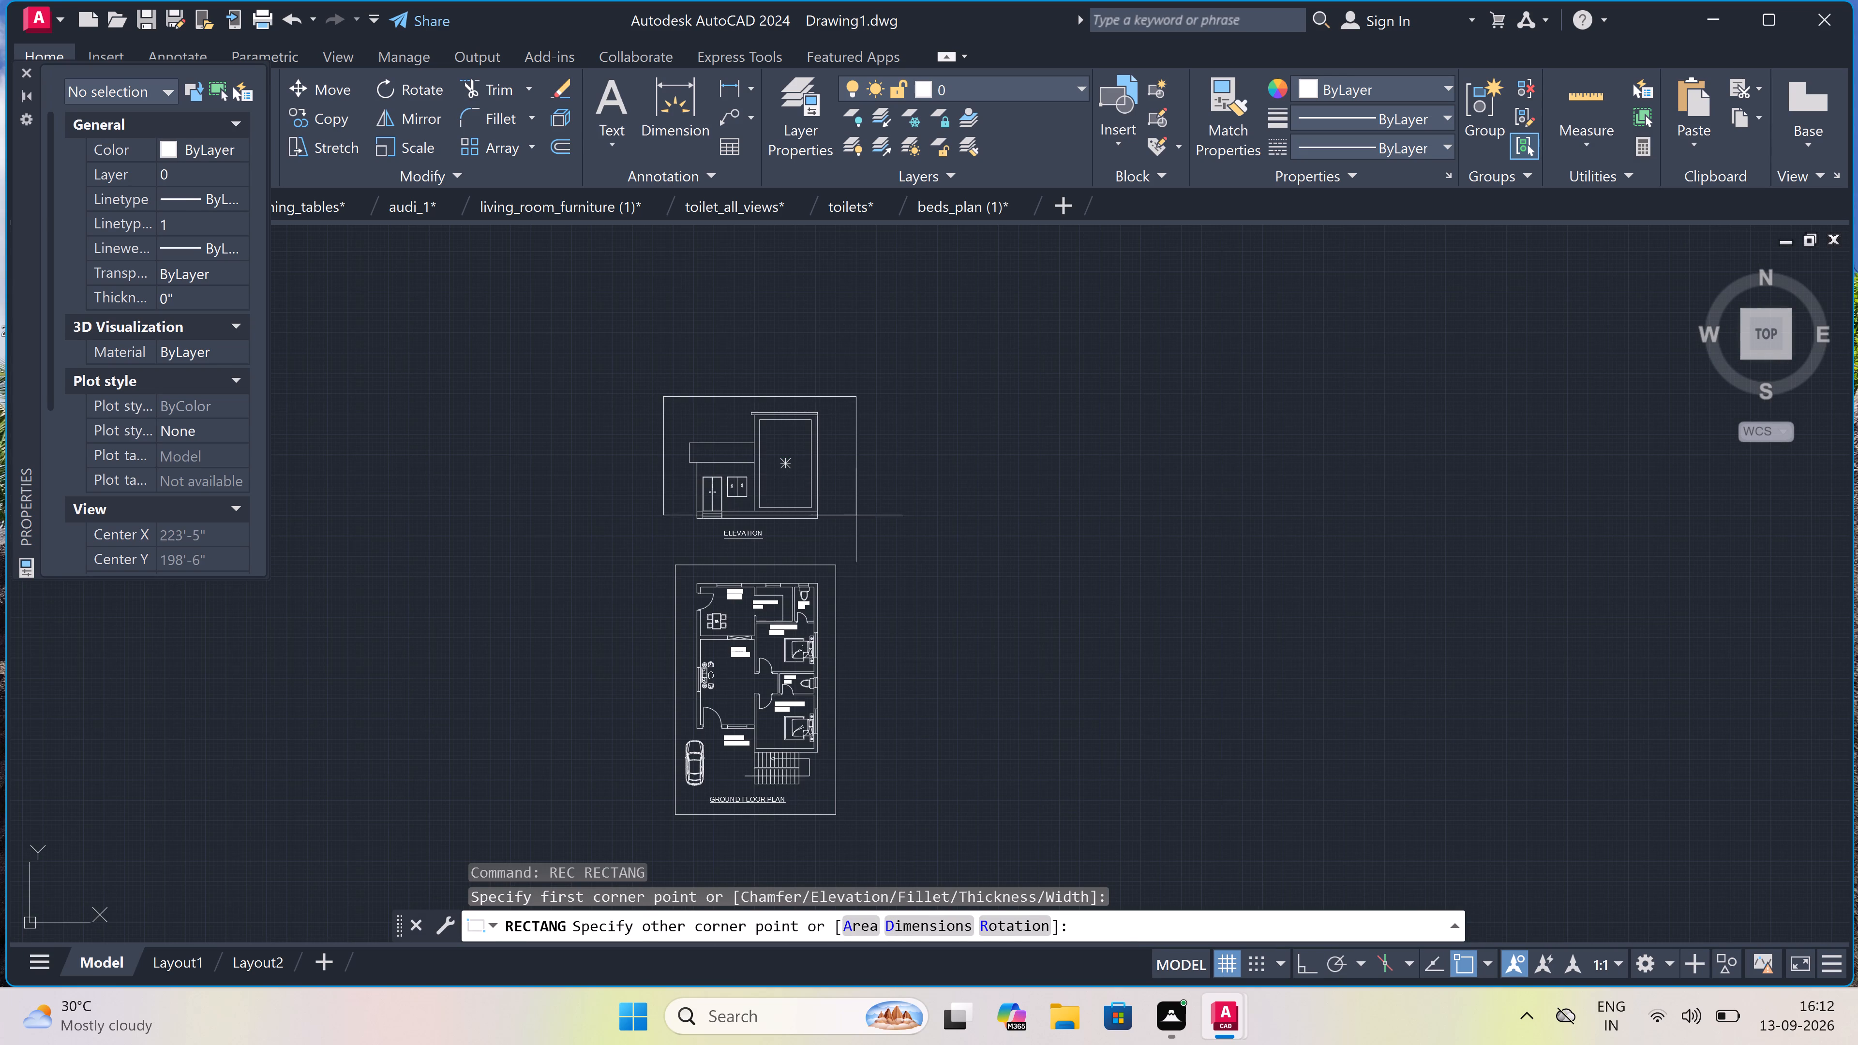
scroll(854, 543, "up", 2)
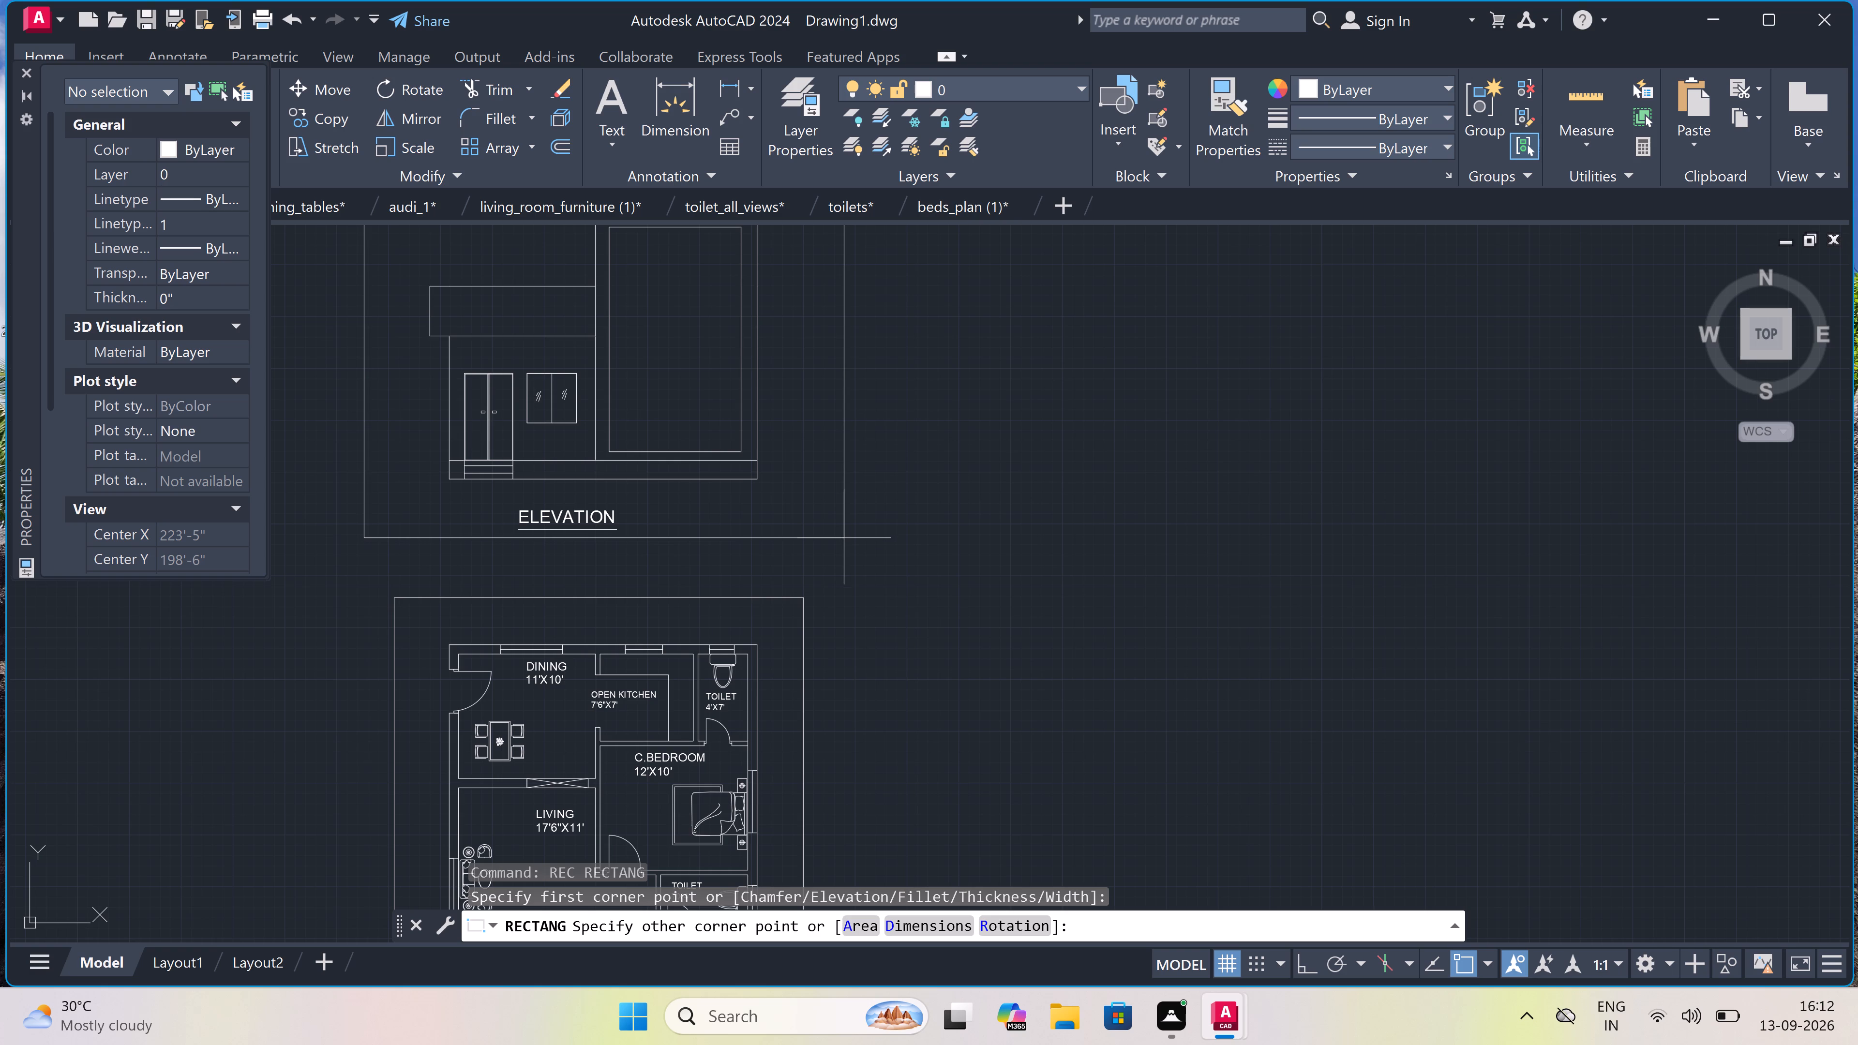
left_click(841, 545)
scroll(847, 552, "down", 4)
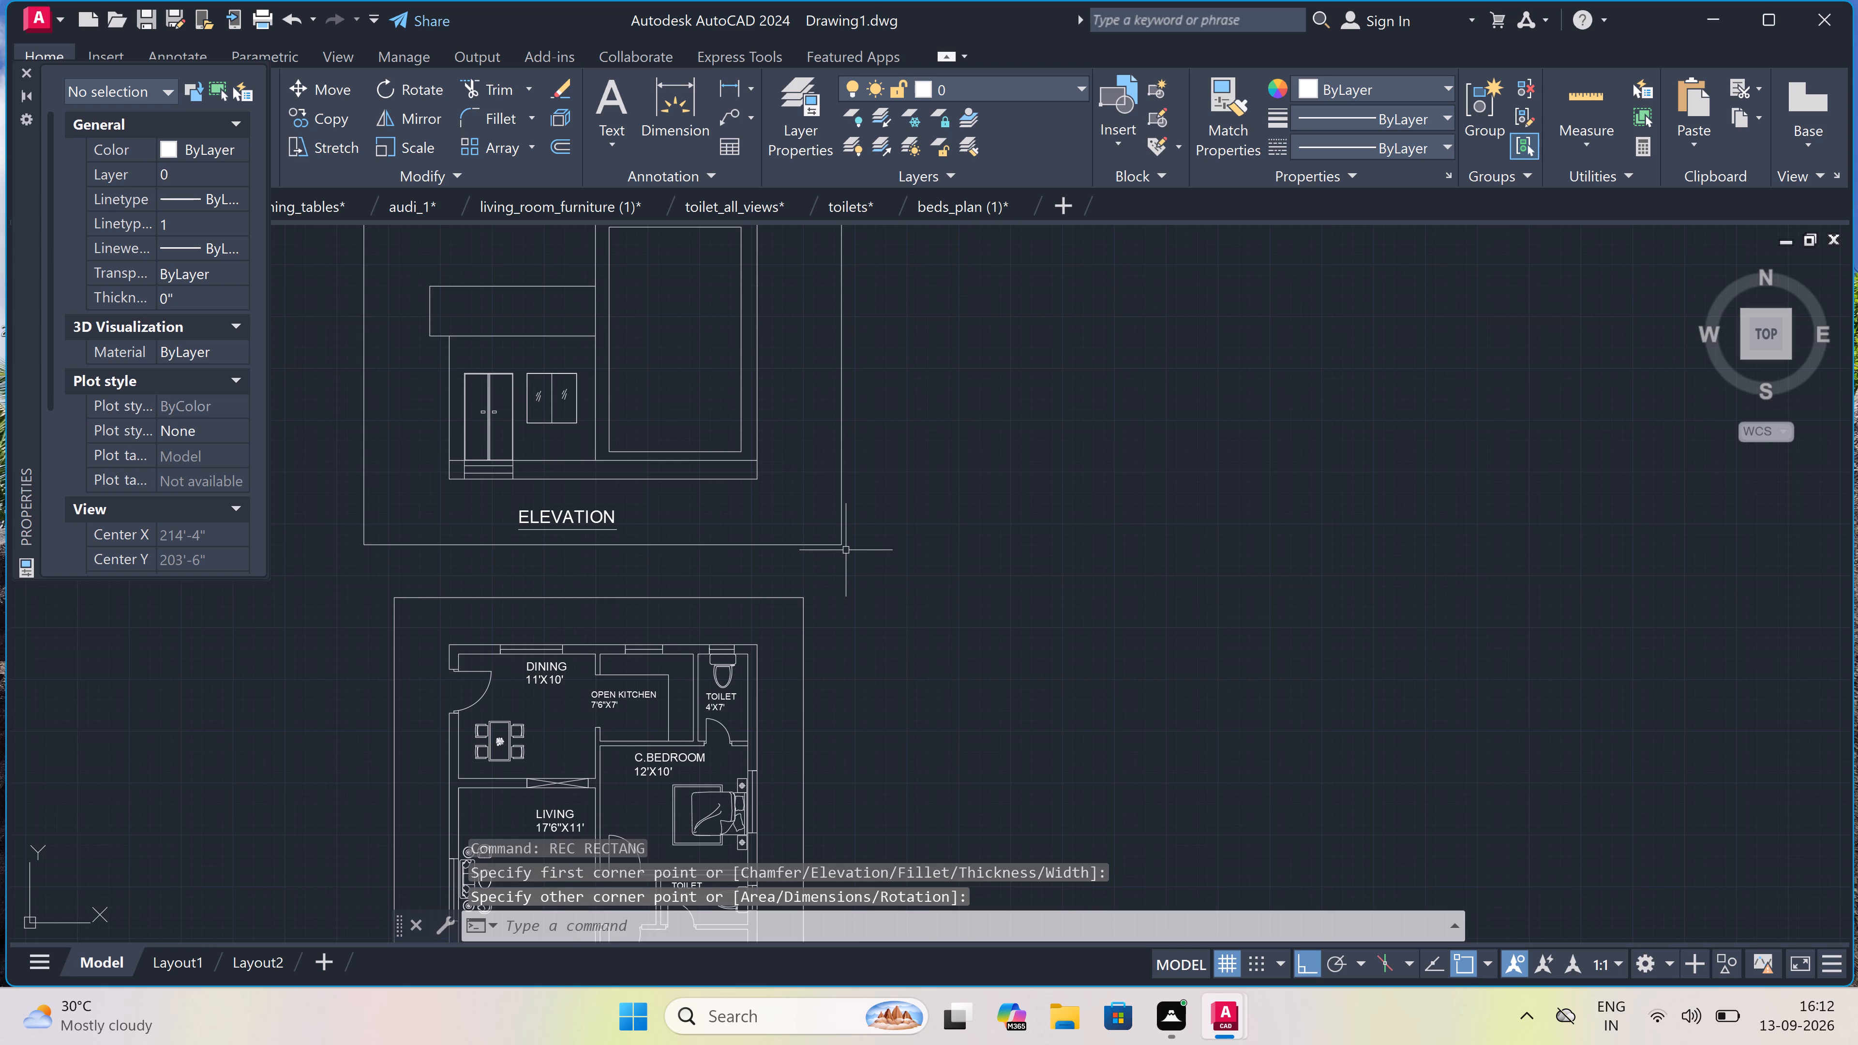
Draw a line from the roof band's top-left corner 3" down, continuing horizontally to the tall block's left wall.
scroll(735, 491, "up", 3)
scroll(749, 511, "down", 2)
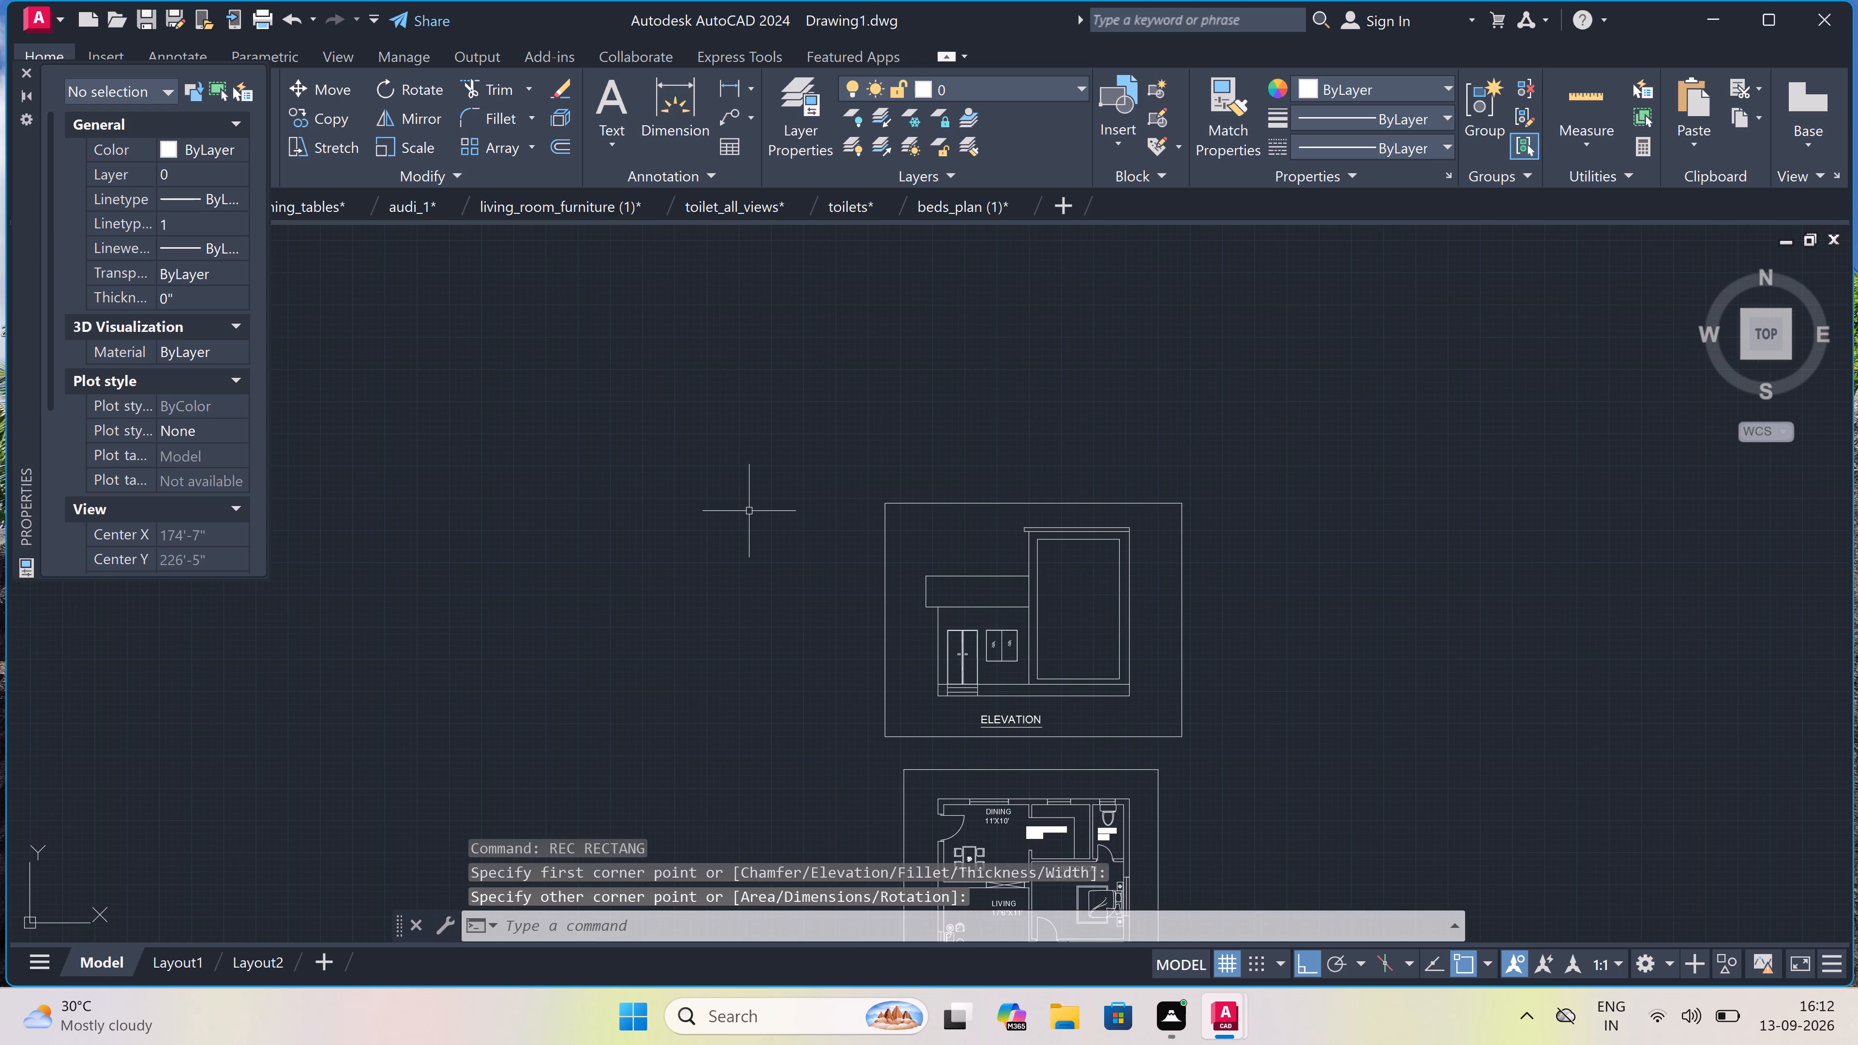
scroll(831, 542, "up", 5)
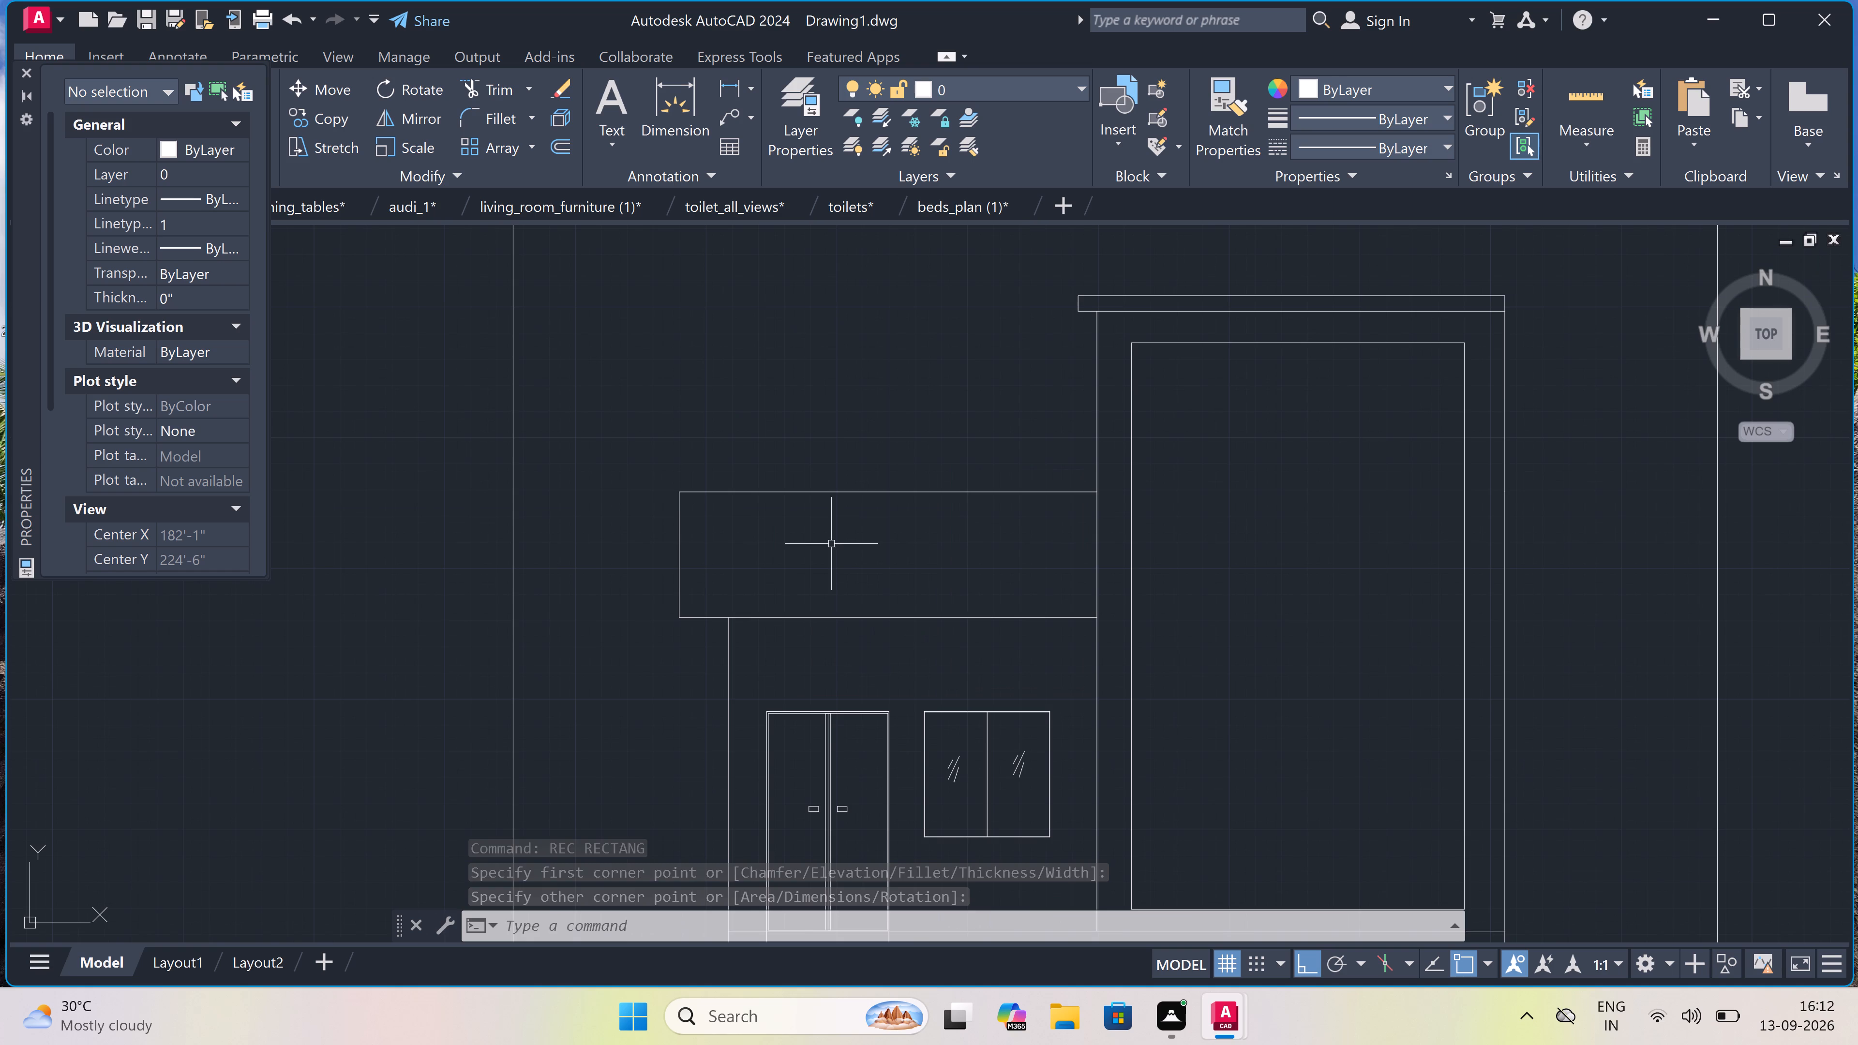
key("l")
key("space")
scroll(679, 483, "up", 3)
left_click_drag(672, 516, 672, 541)
scroll(674, 592, "down", 2)
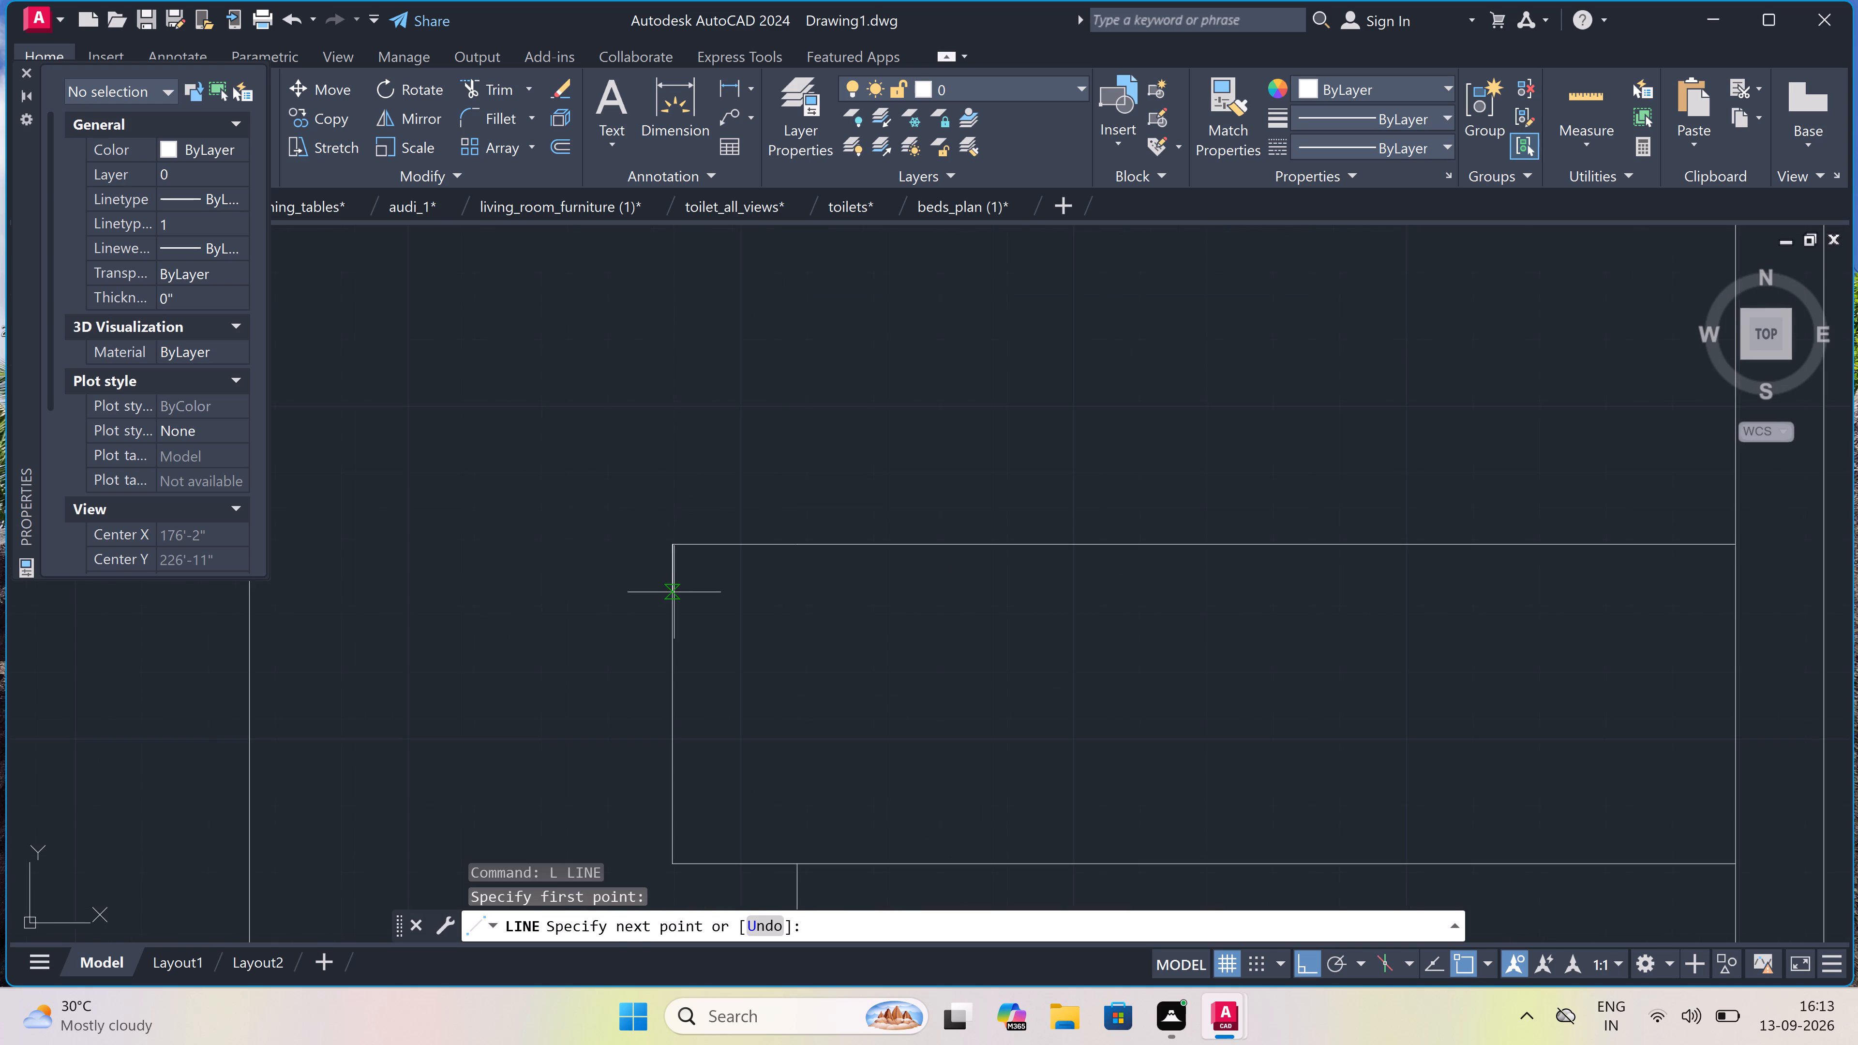
type("3\"")
key("space")
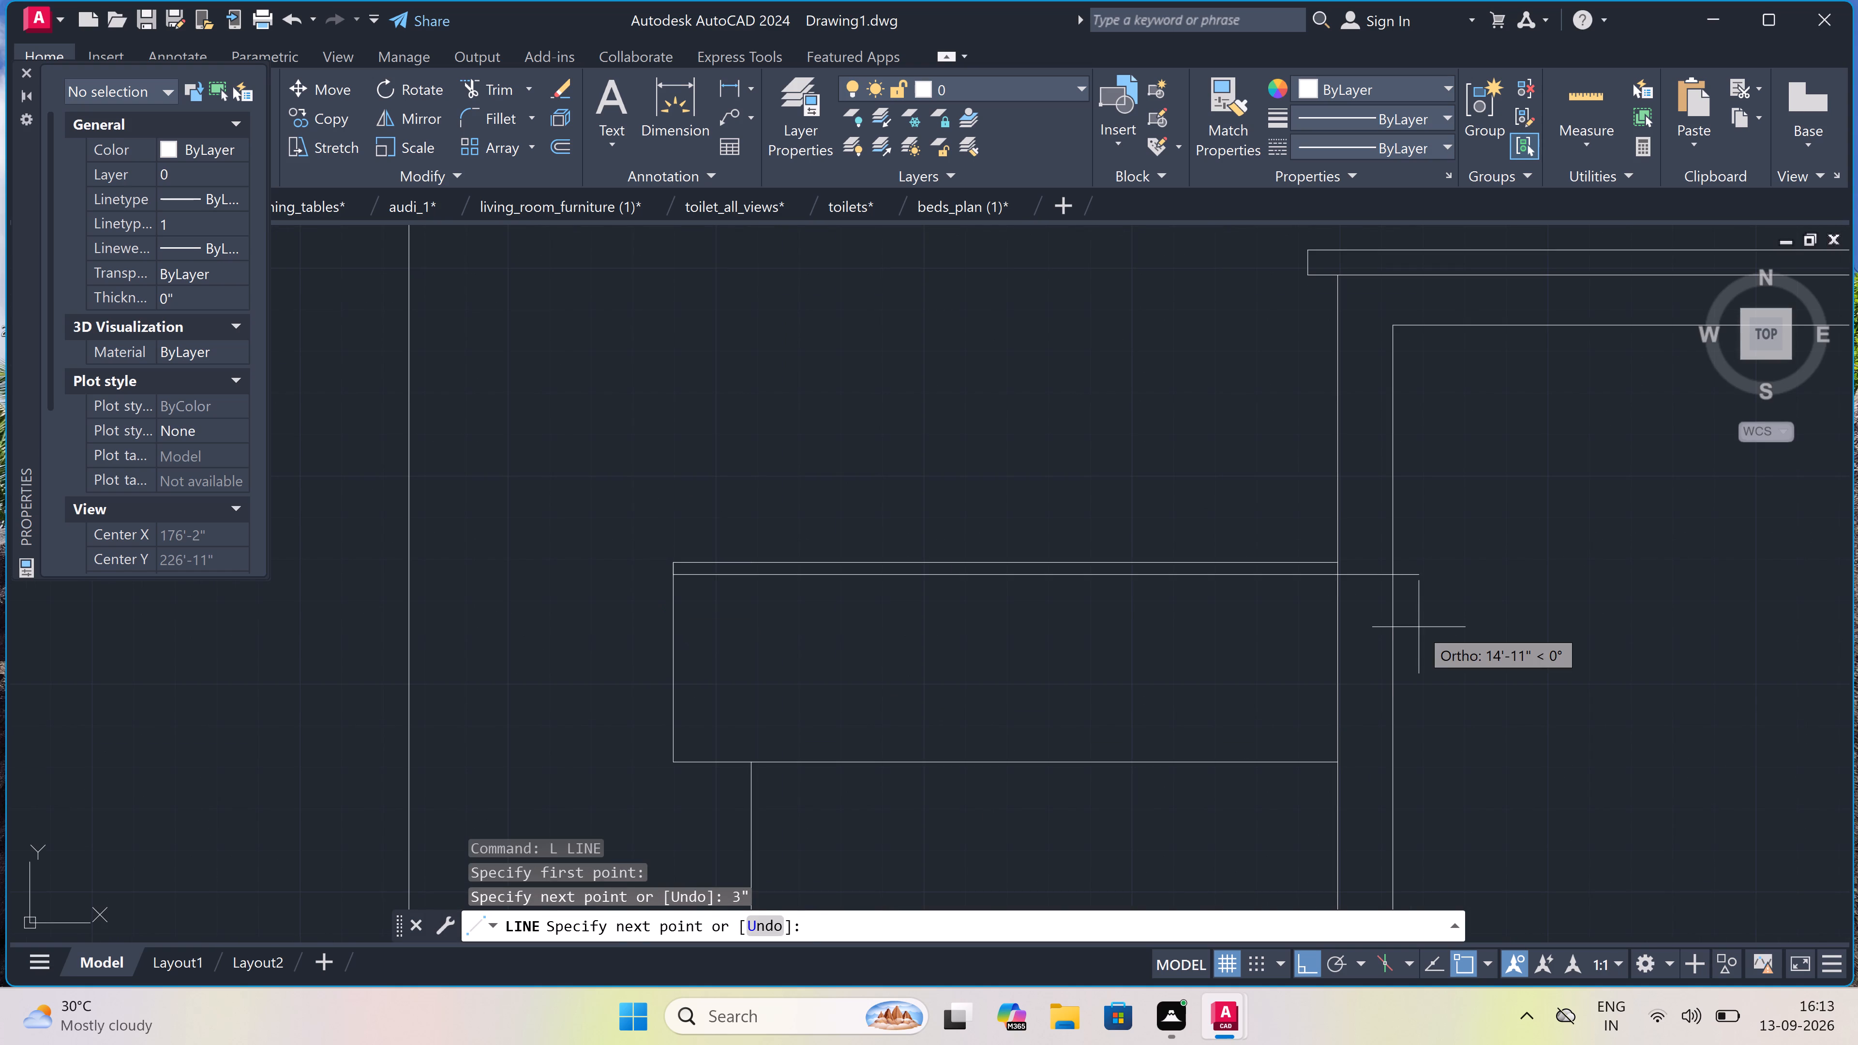
left_click(1341, 575)
key("Escape")
scroll(1341, 575, "down", 3)
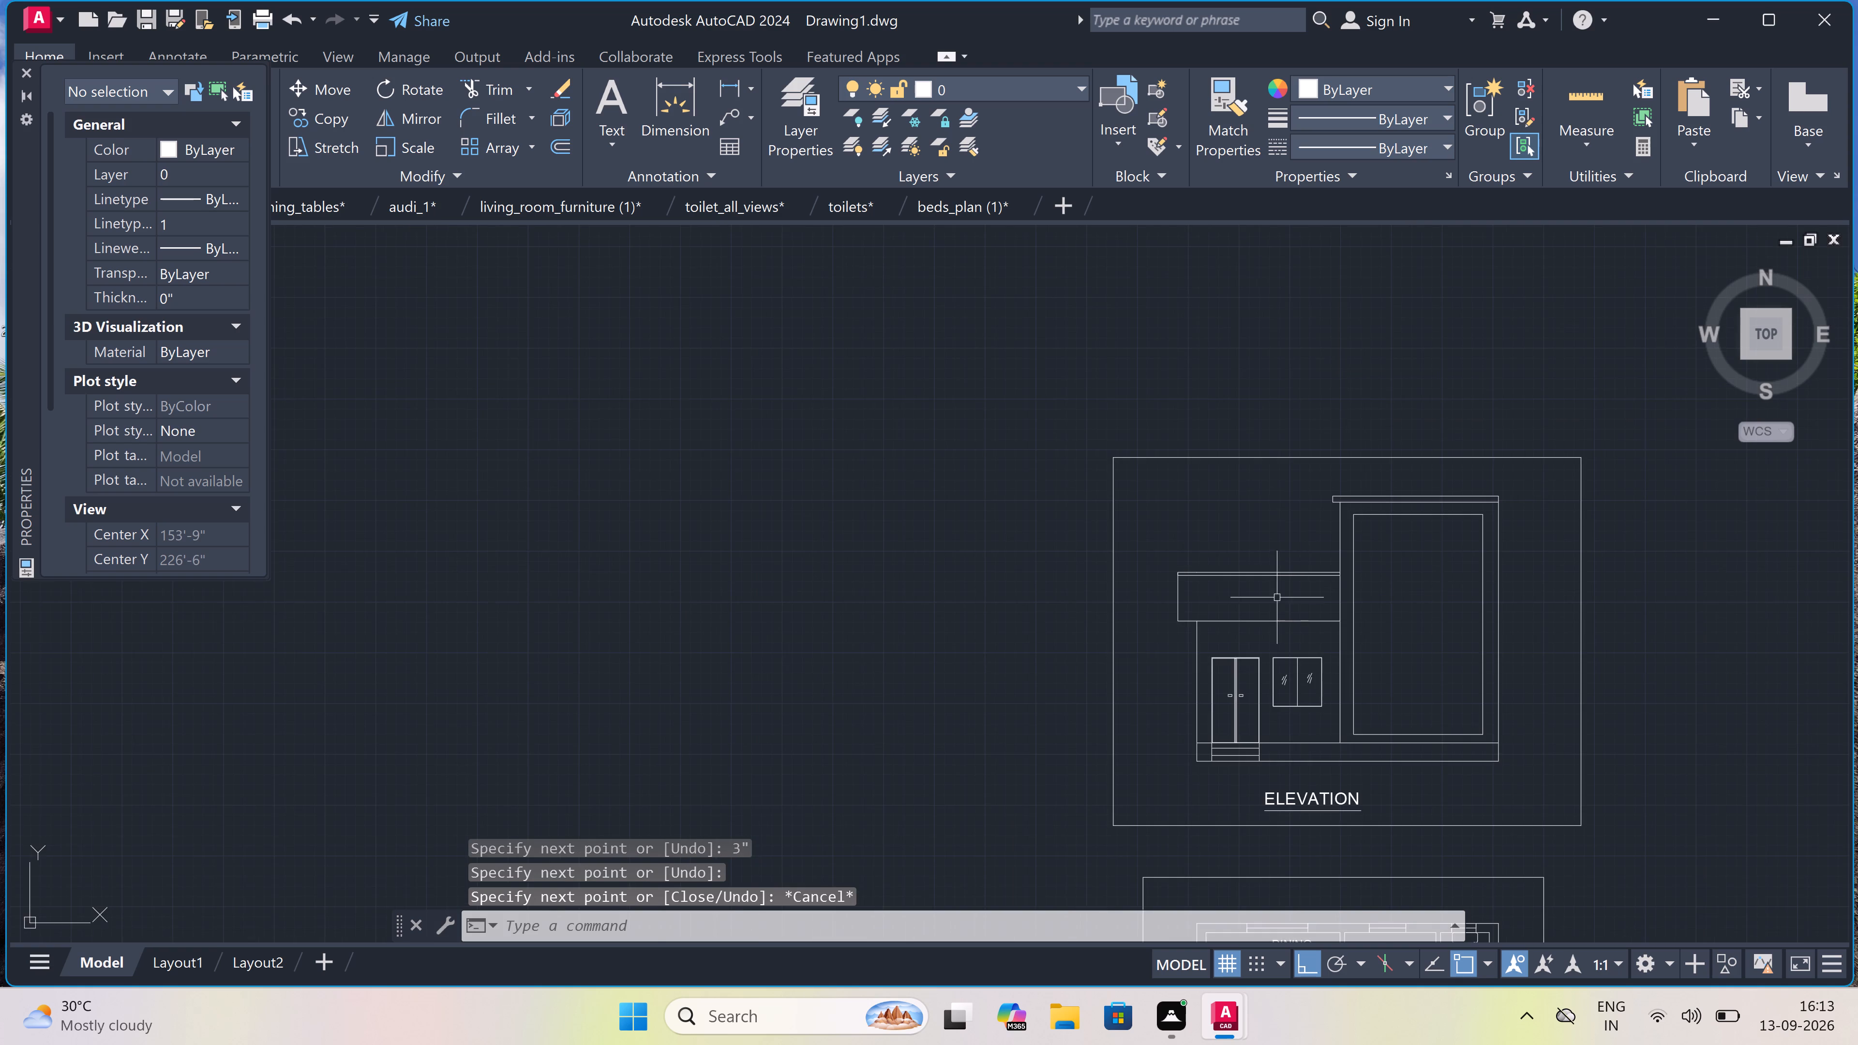
Draw a slope from the roof band's lower-left corner down to the left wall, continuing horizontally to the tall block's left wall.
scroll(1277, 597, "up", 2)
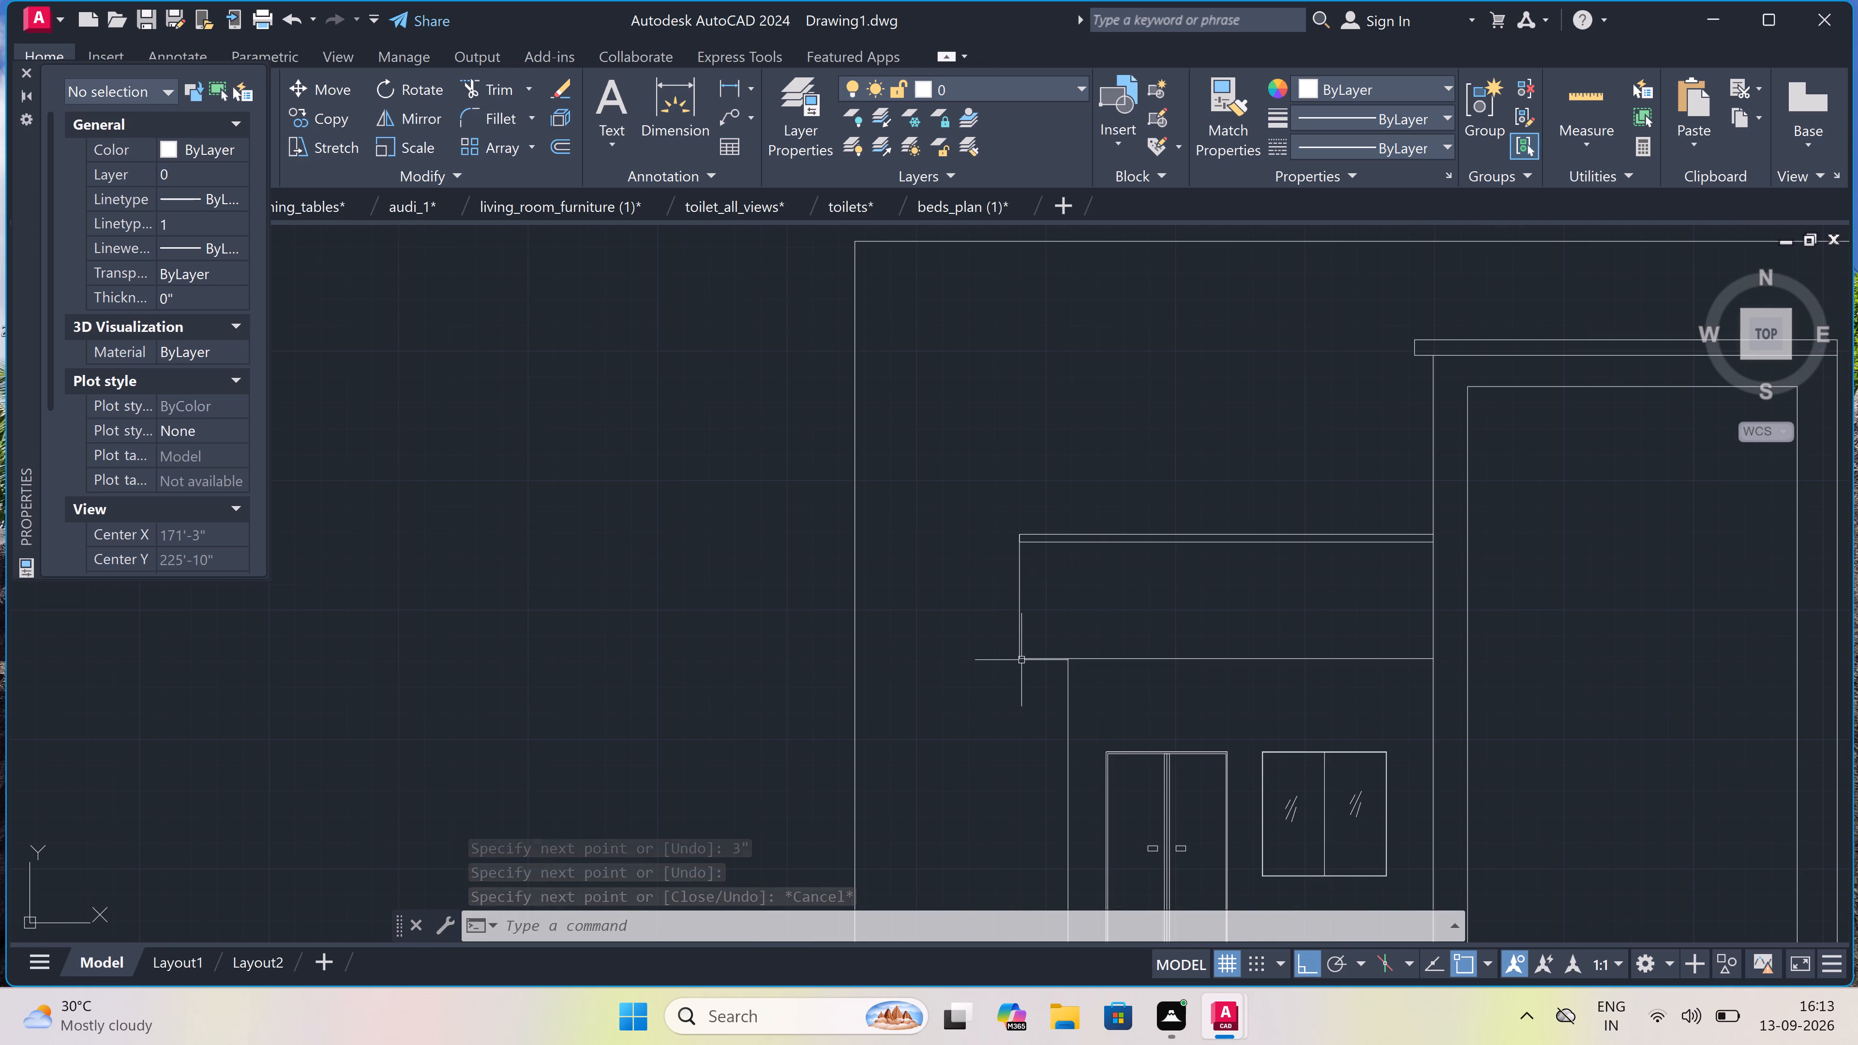
scroll(1021, 660, "down", 1)
scroll(1031, 715, "down", 1)
scroll(1034, 746, "up", 2)
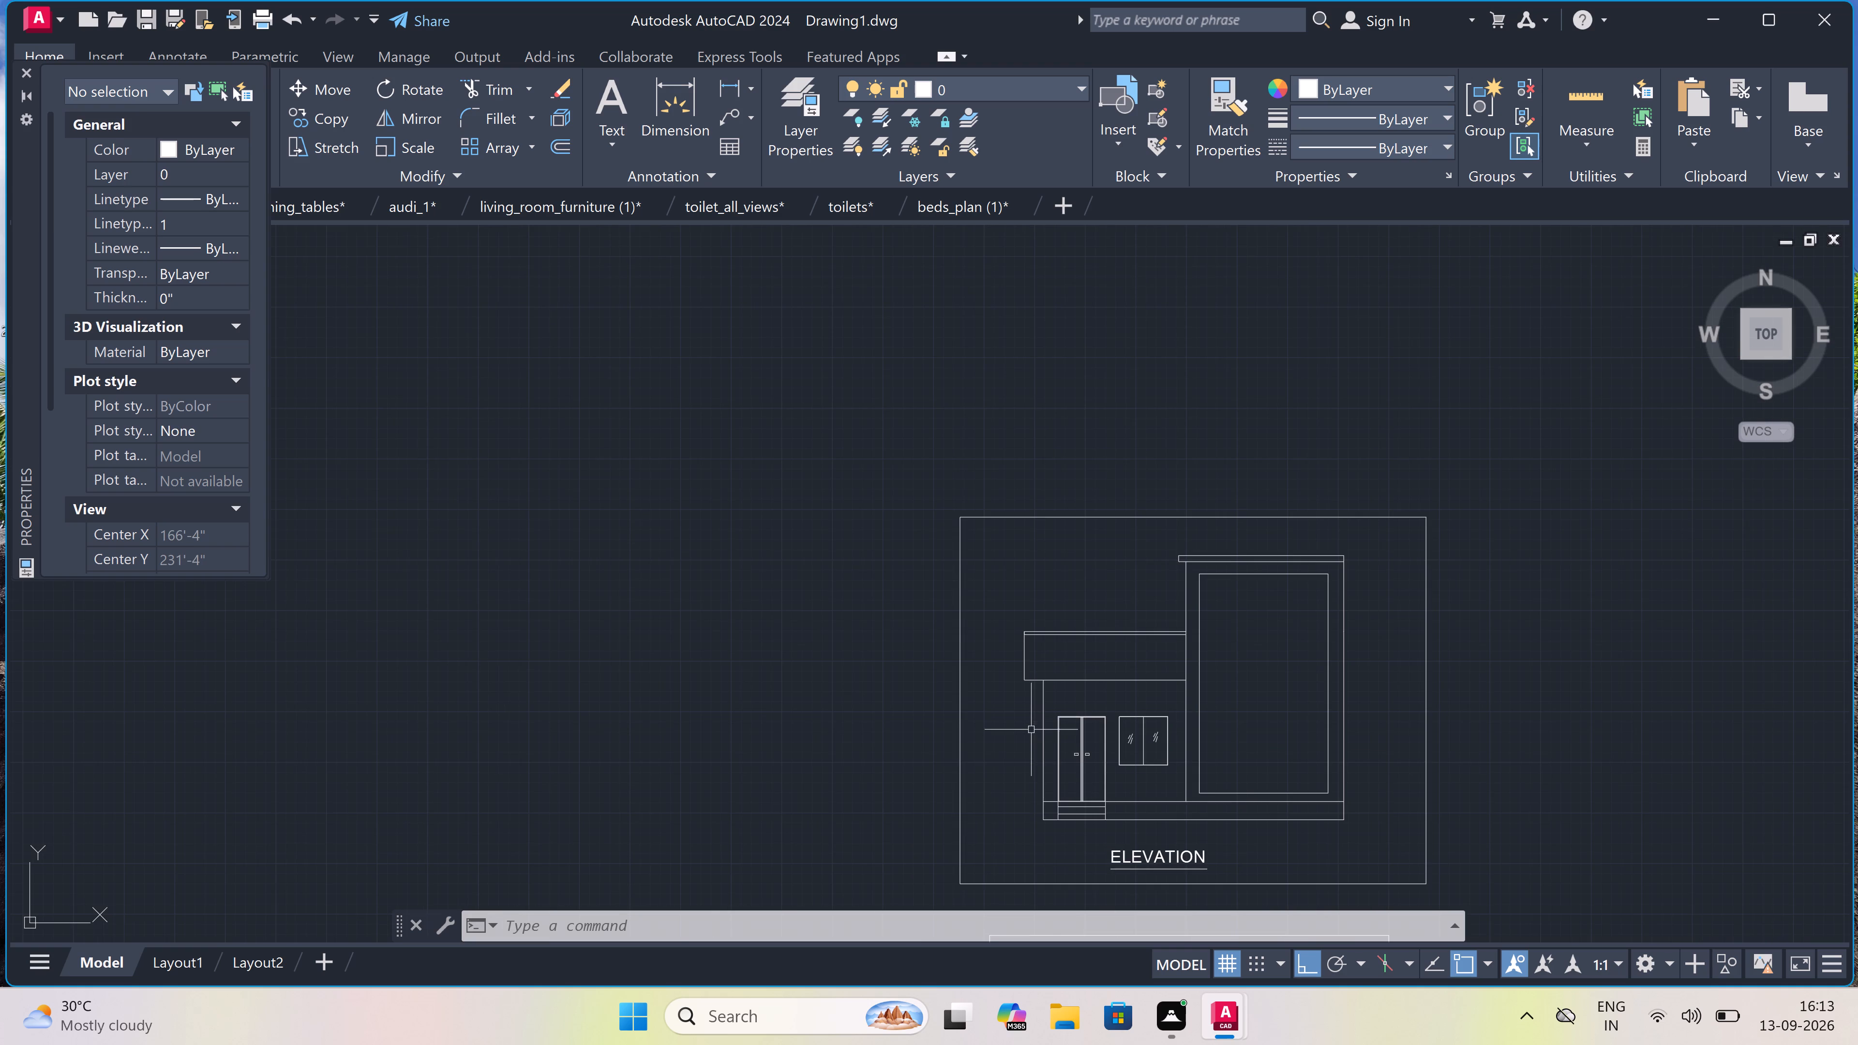
scroll(1031, 560, "up", 2)
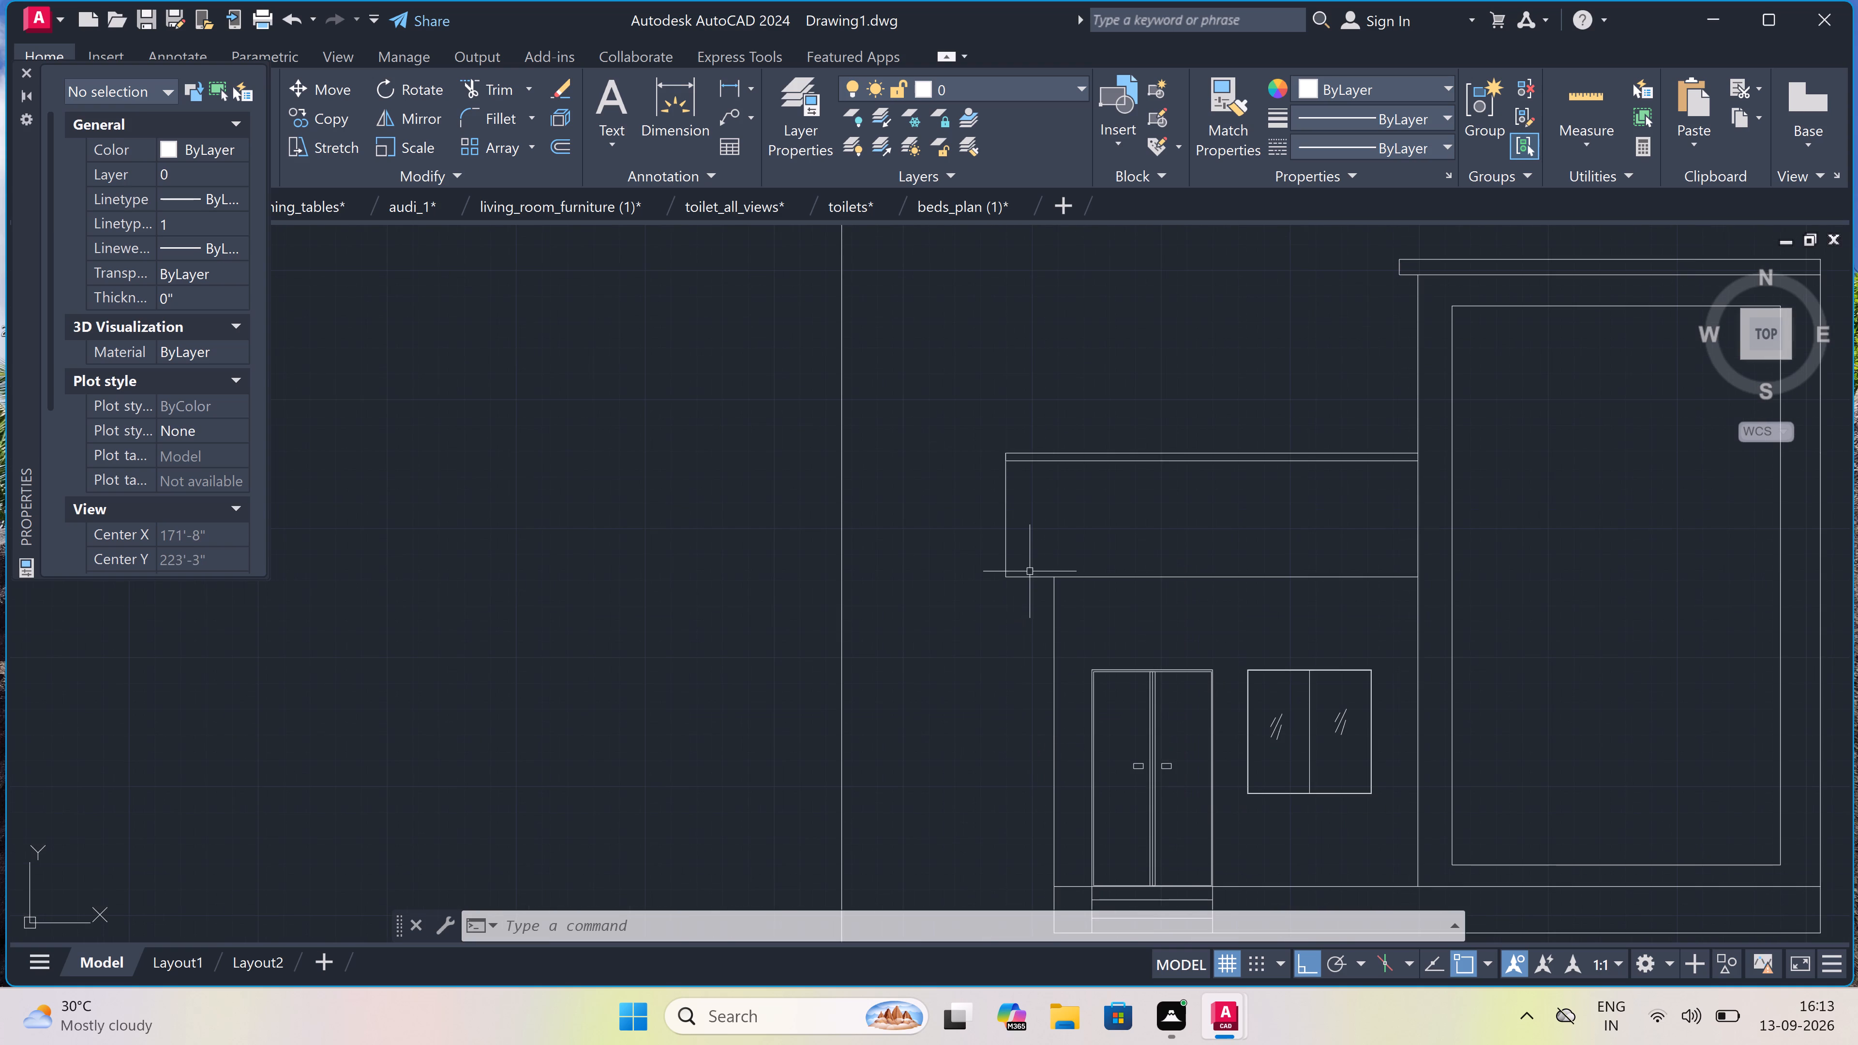
scroll(1085, 638, "down", 3)
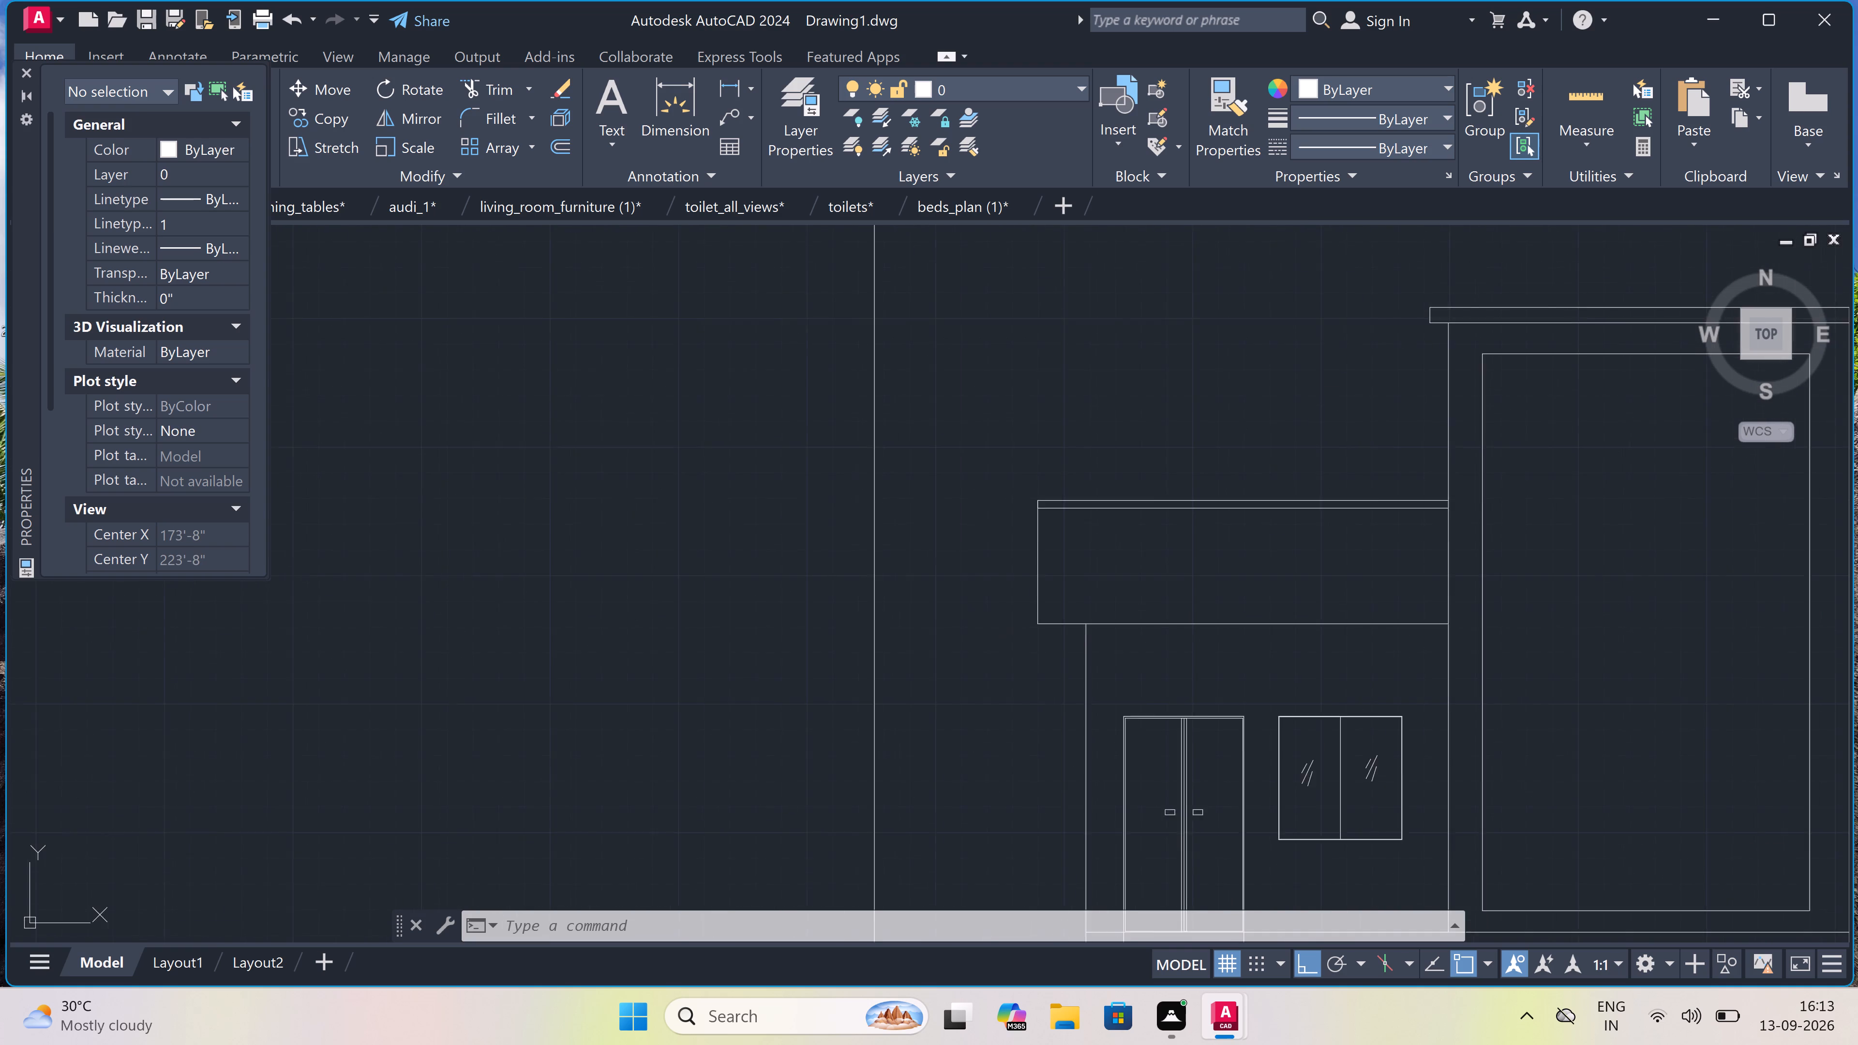
scroll(1188, 639, "up", 2)
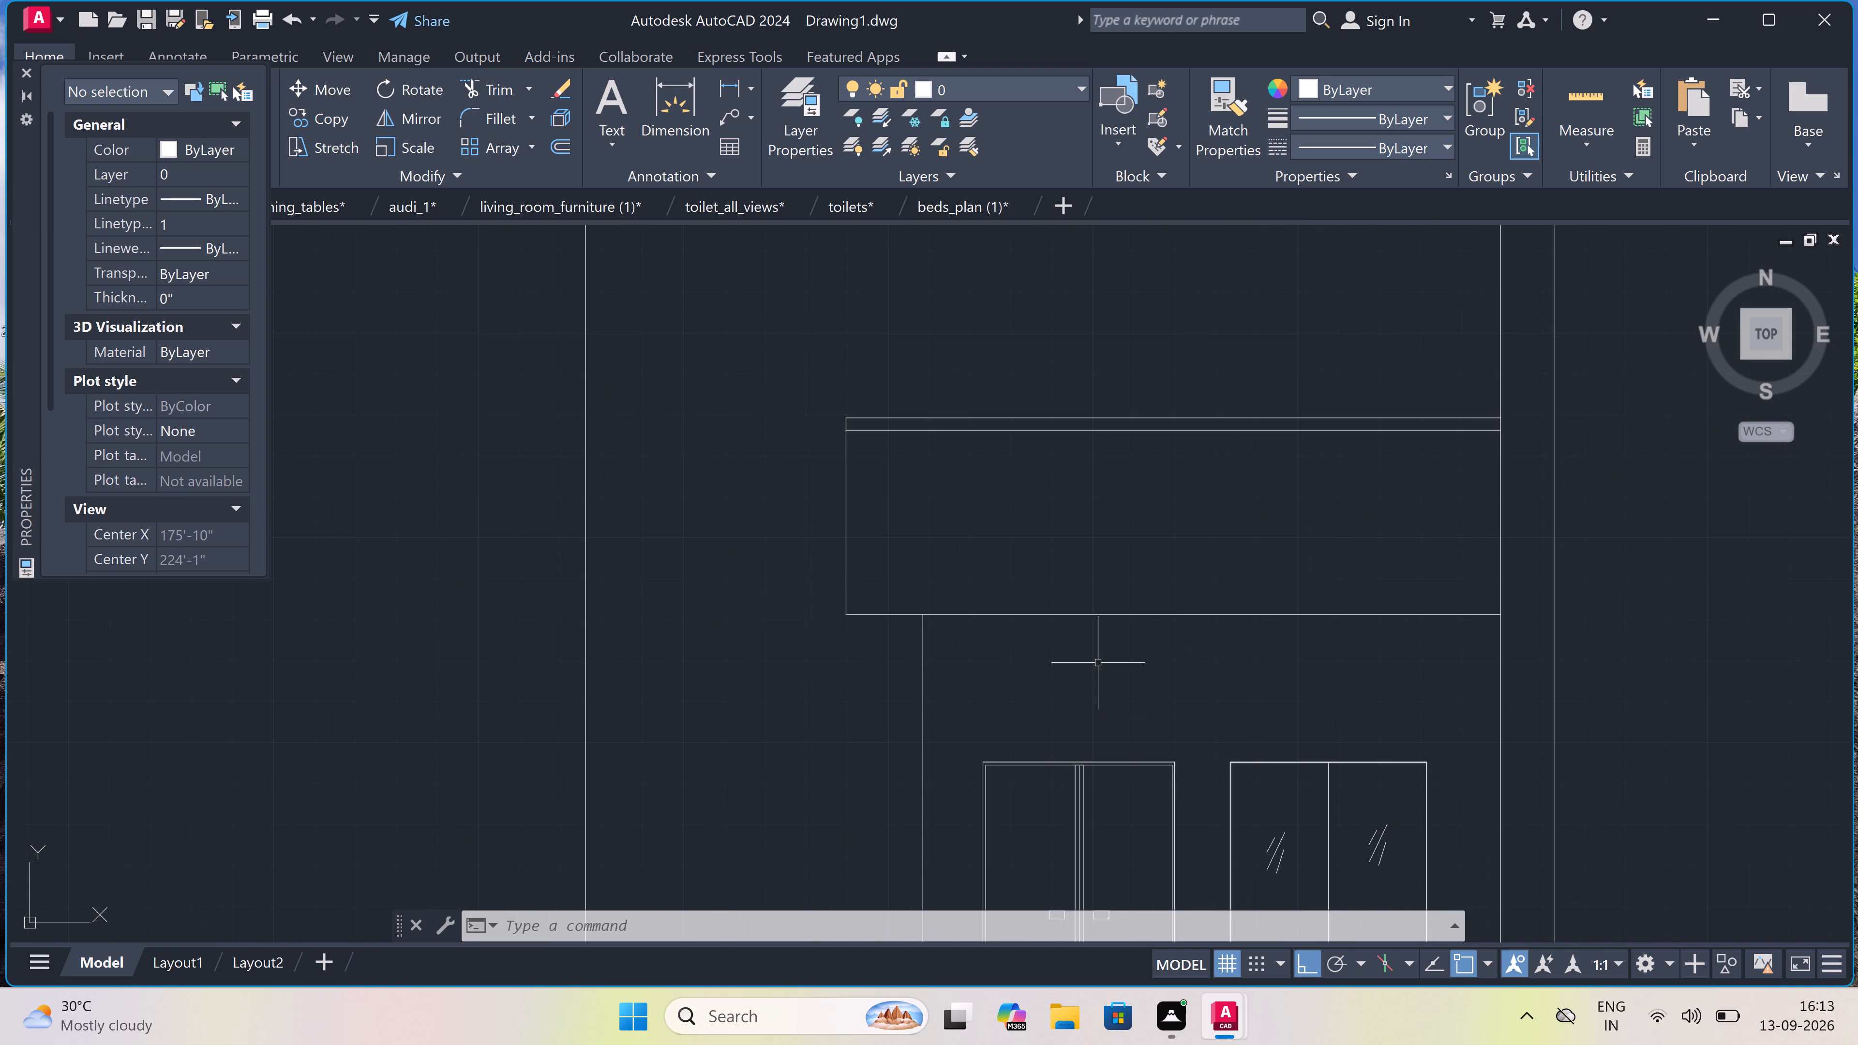
key("l")
key("space")
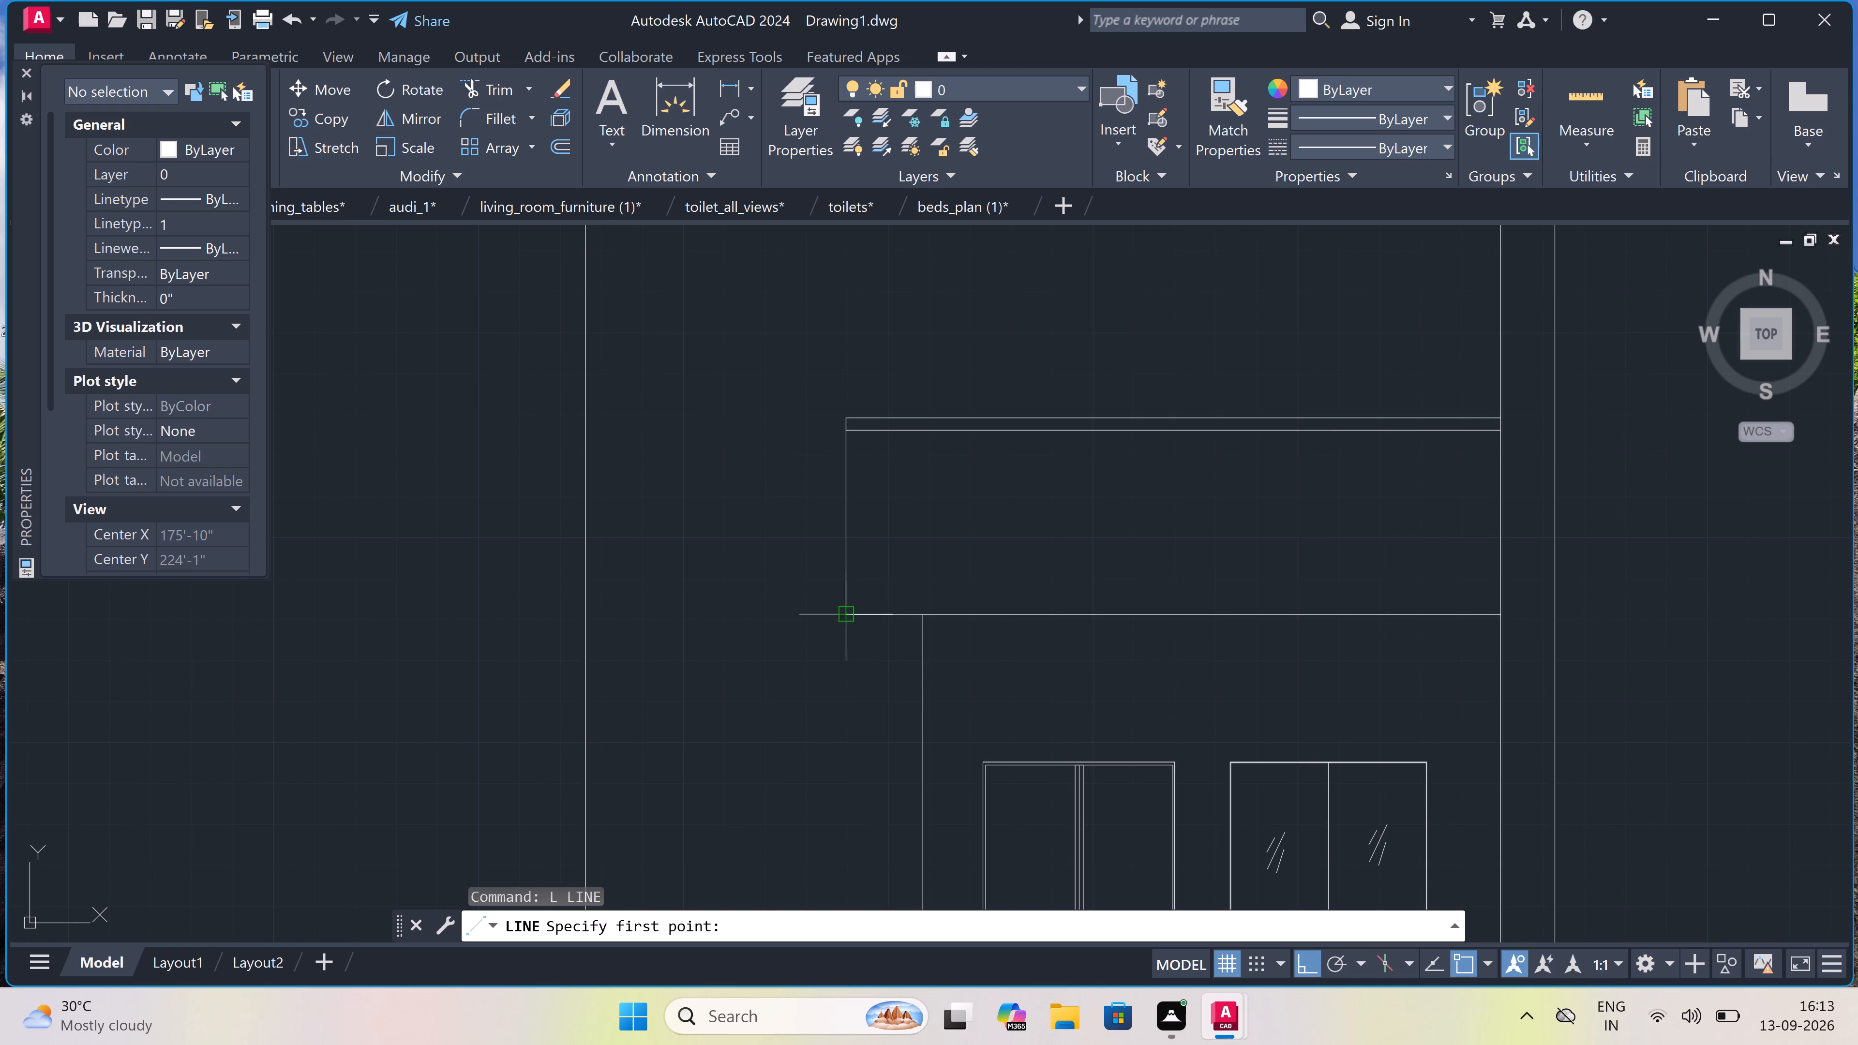
left_click_drag(847, 615, 854, 619)
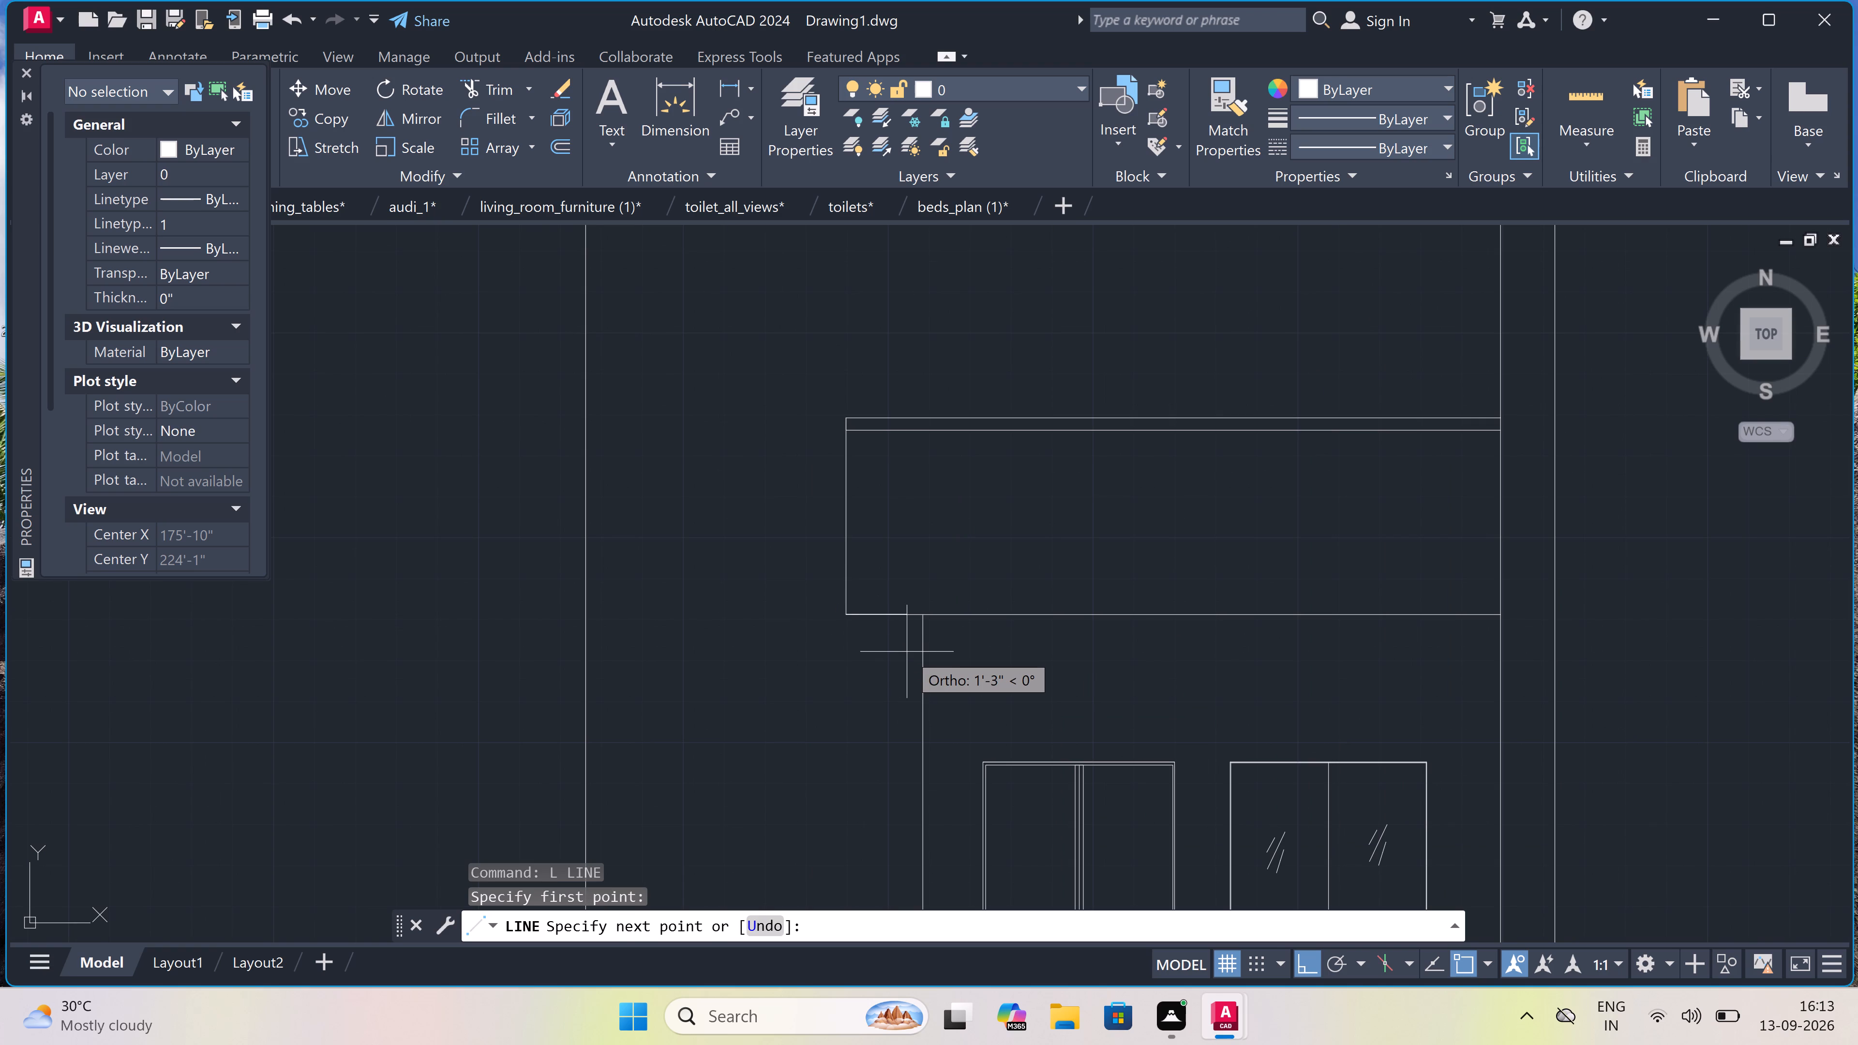
key("F8")
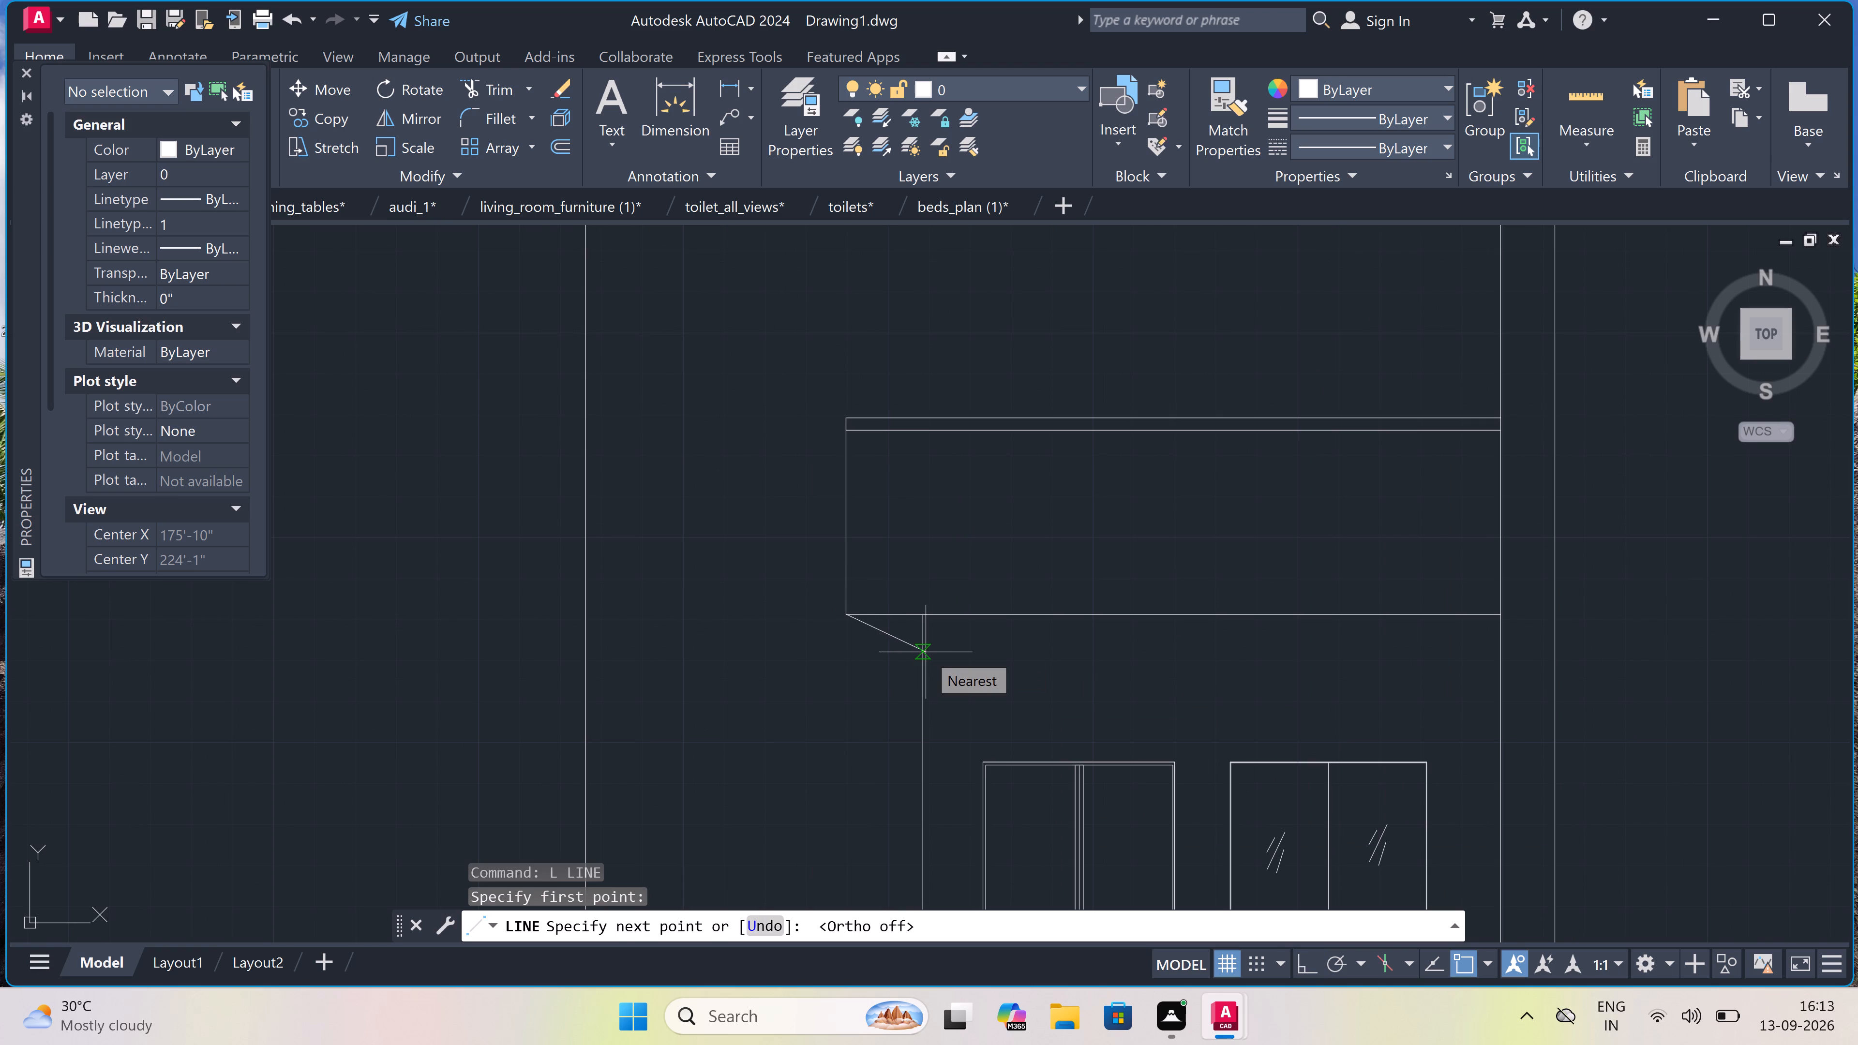
scroll(926, 651, "up", 2)
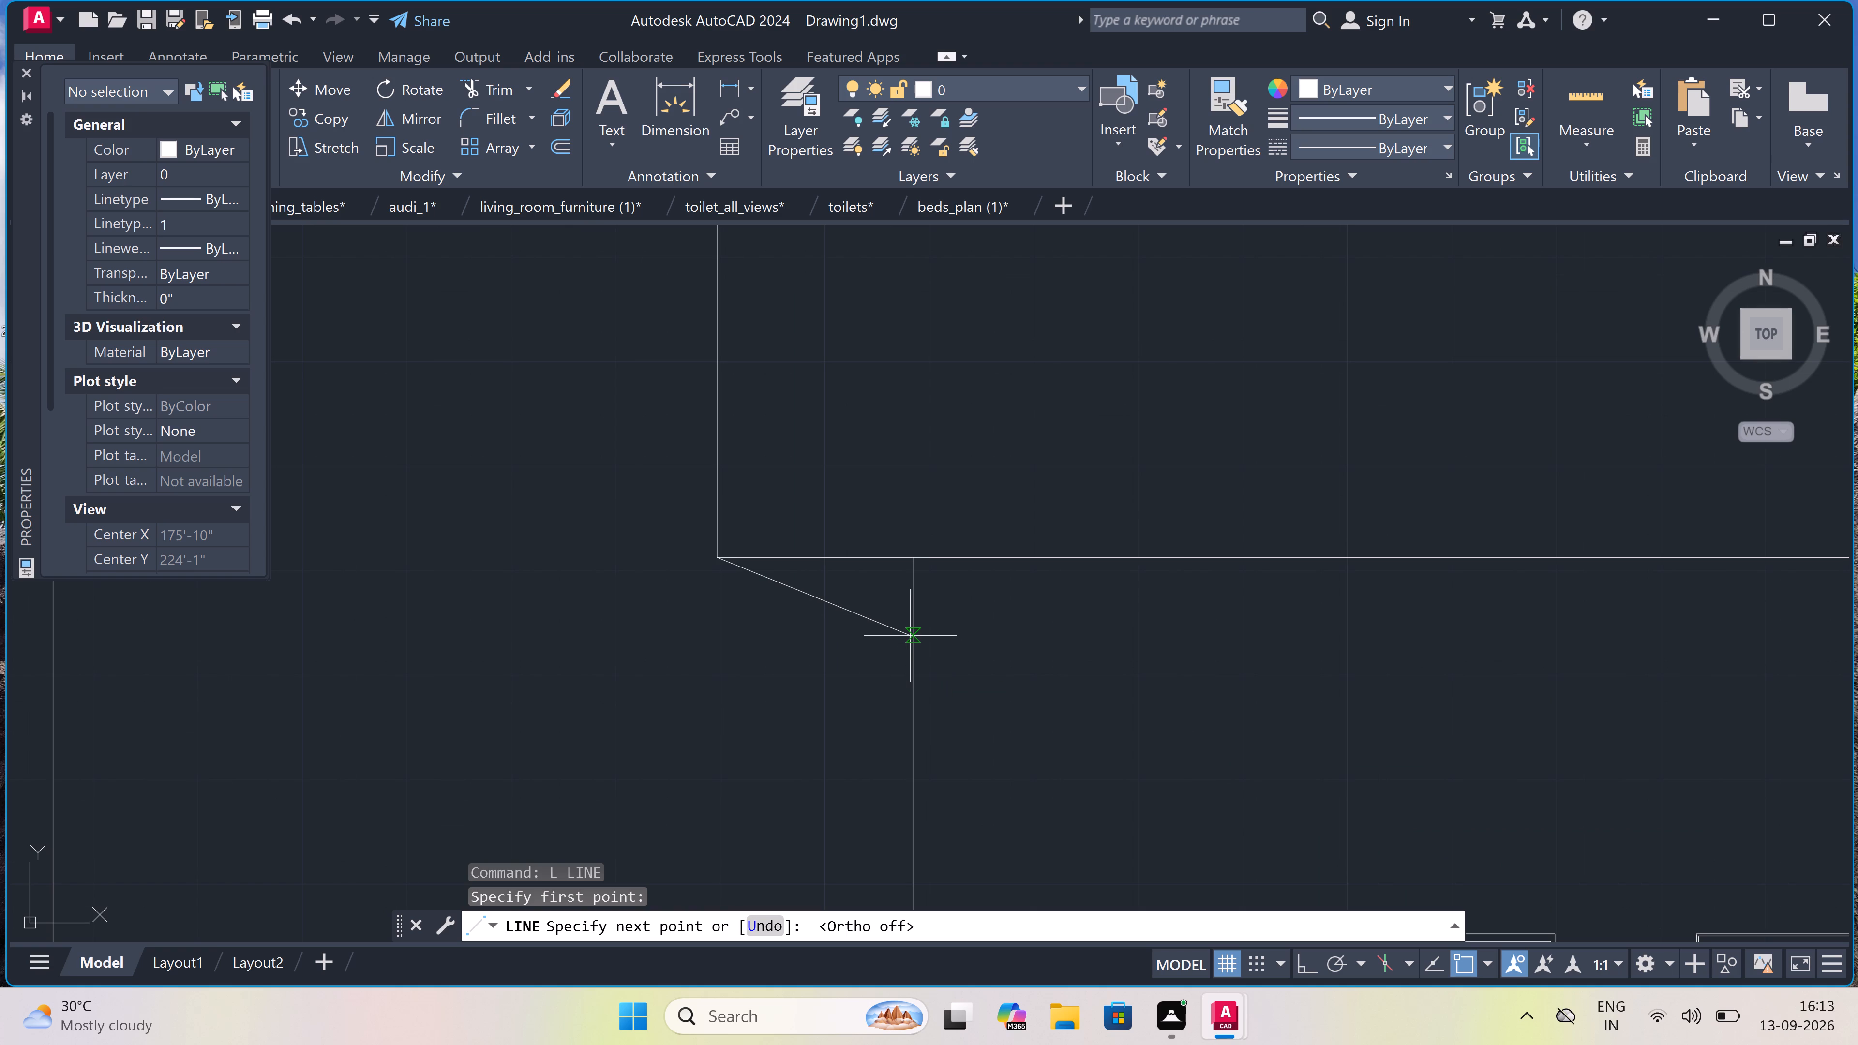
left_click(910, 636)
scroll(911, 636, "down", 4)
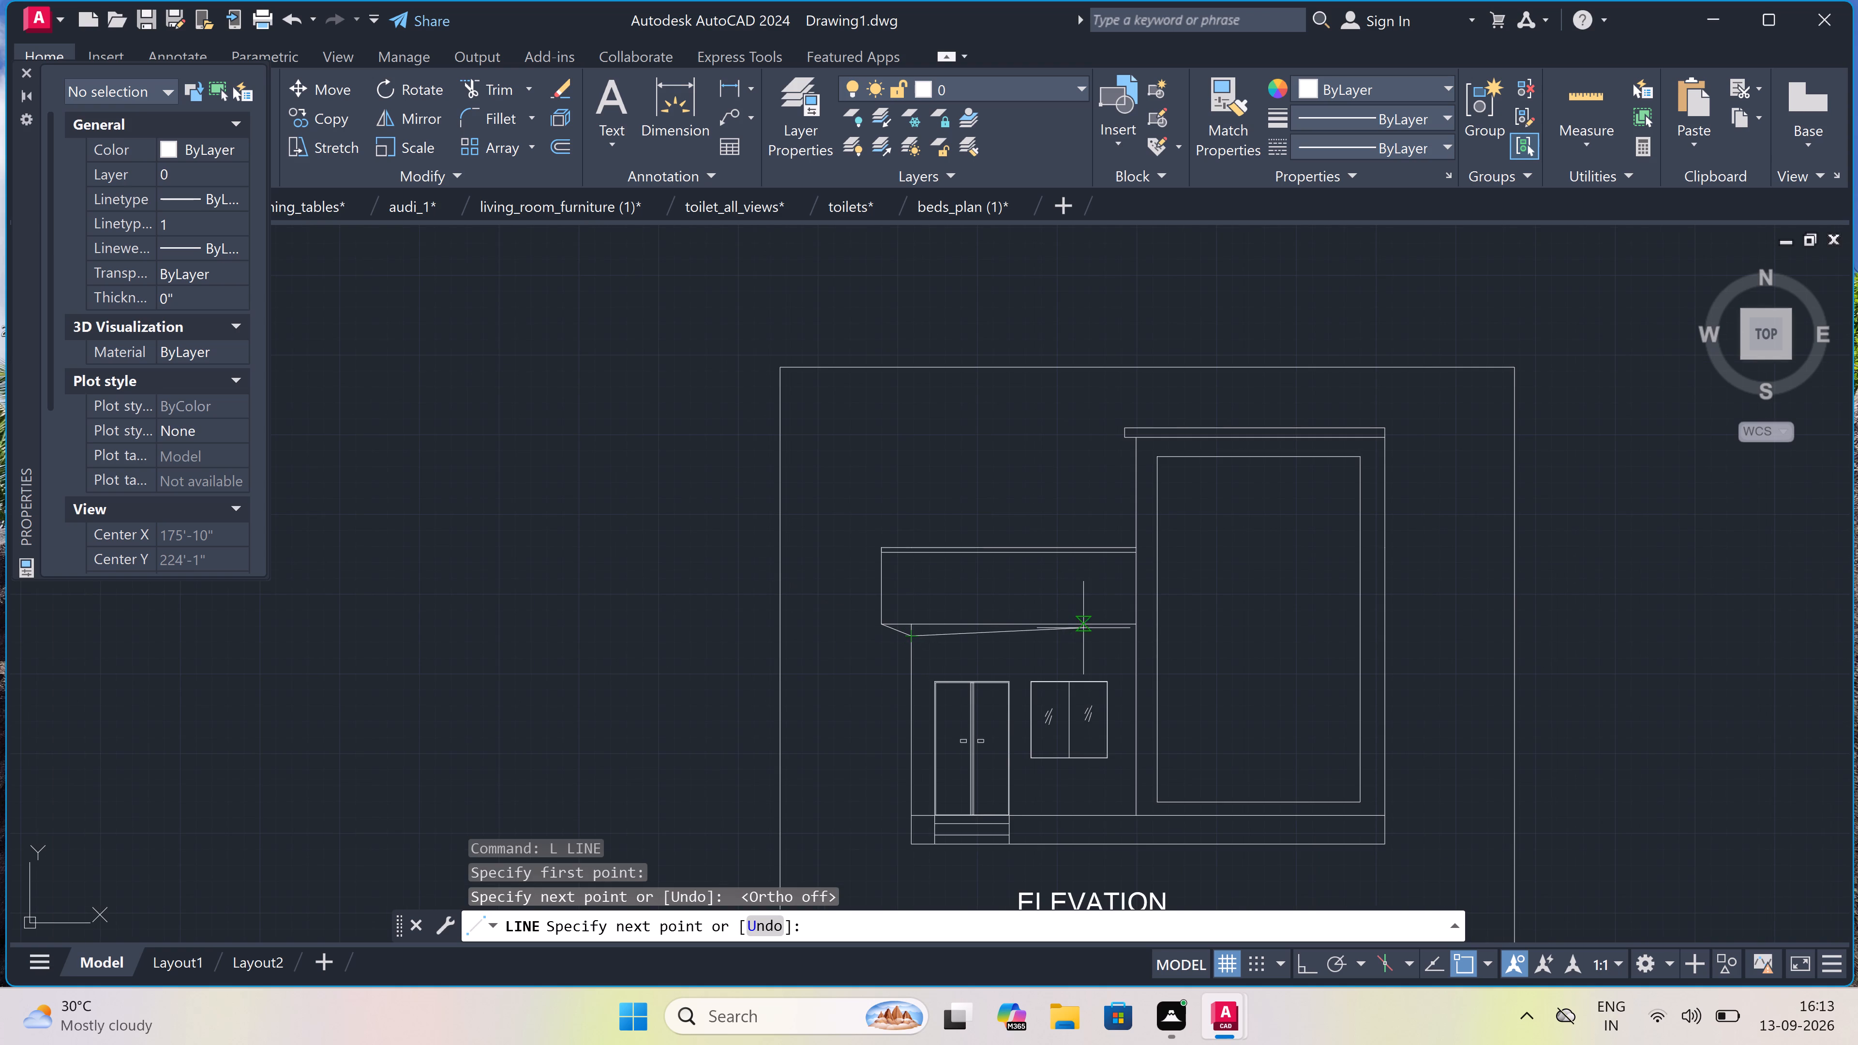
scroll(1090, 643, "up", 3)
key("F8")
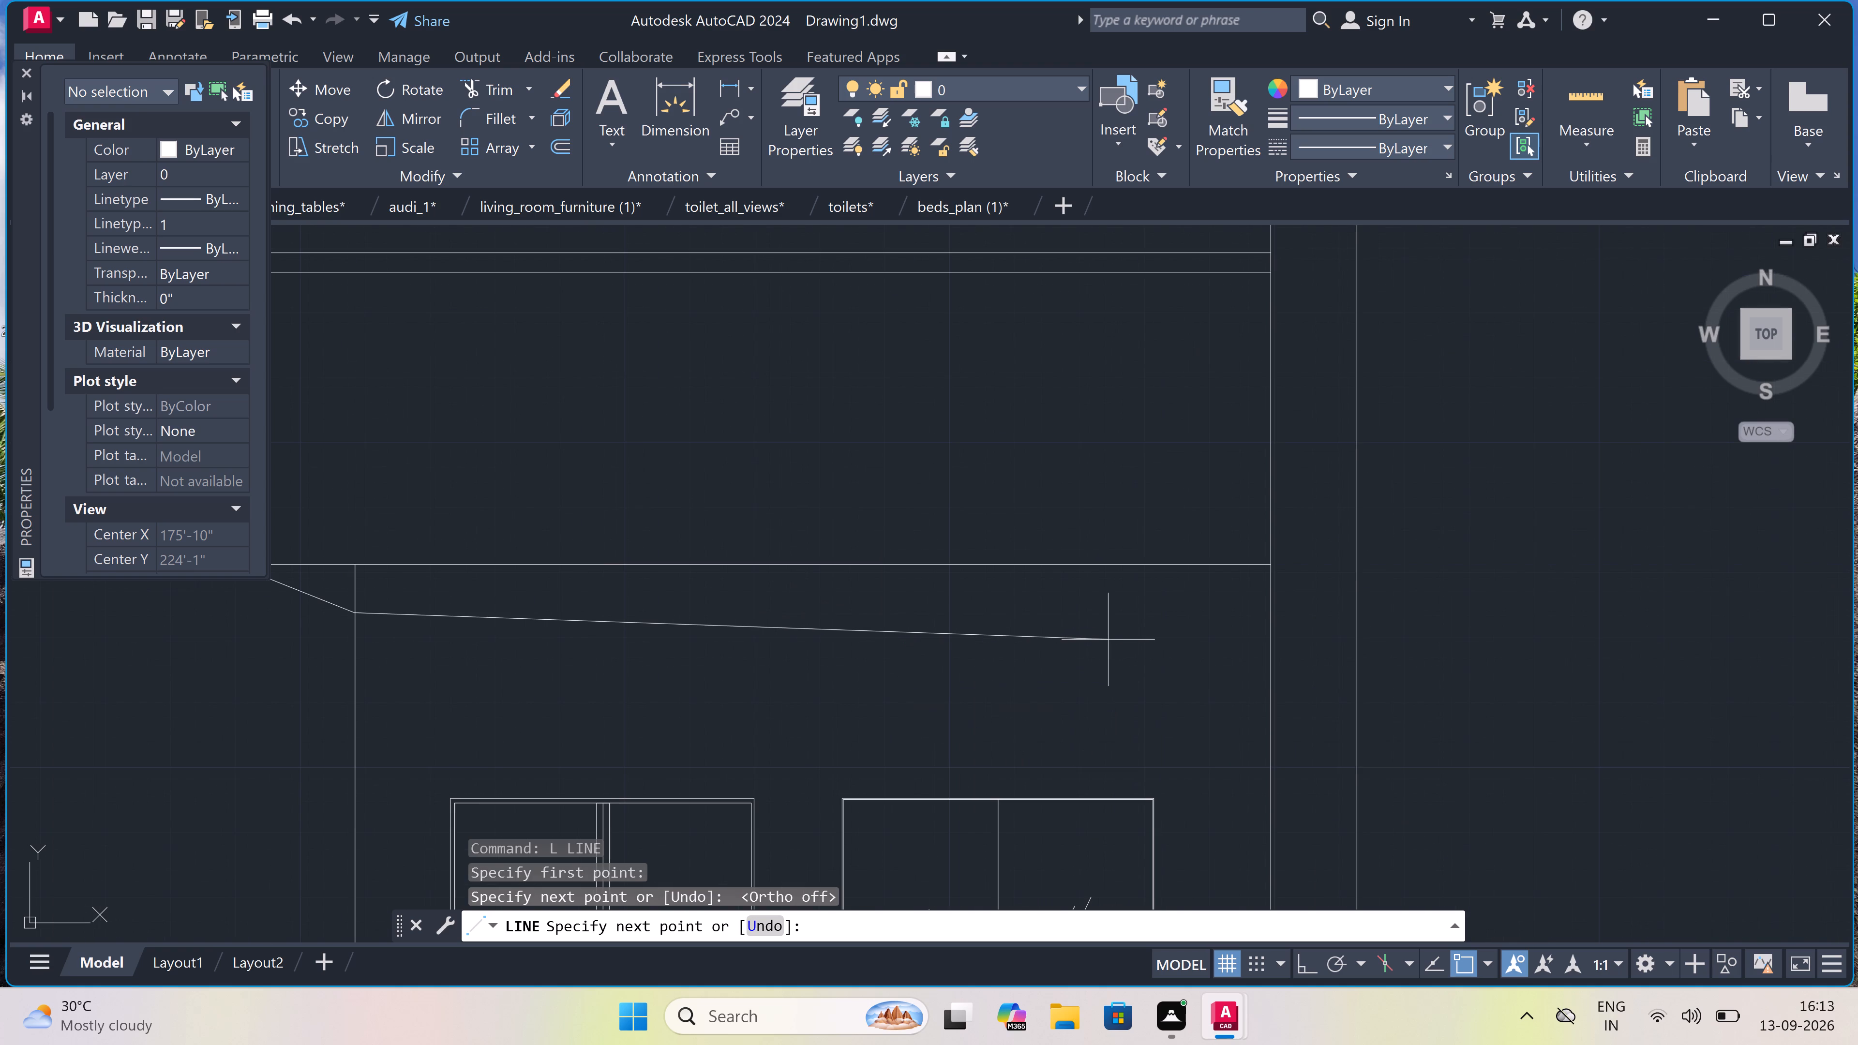
left_click(1269, 610)
key("Escape")
scroll(1271, 612, "down", 3)
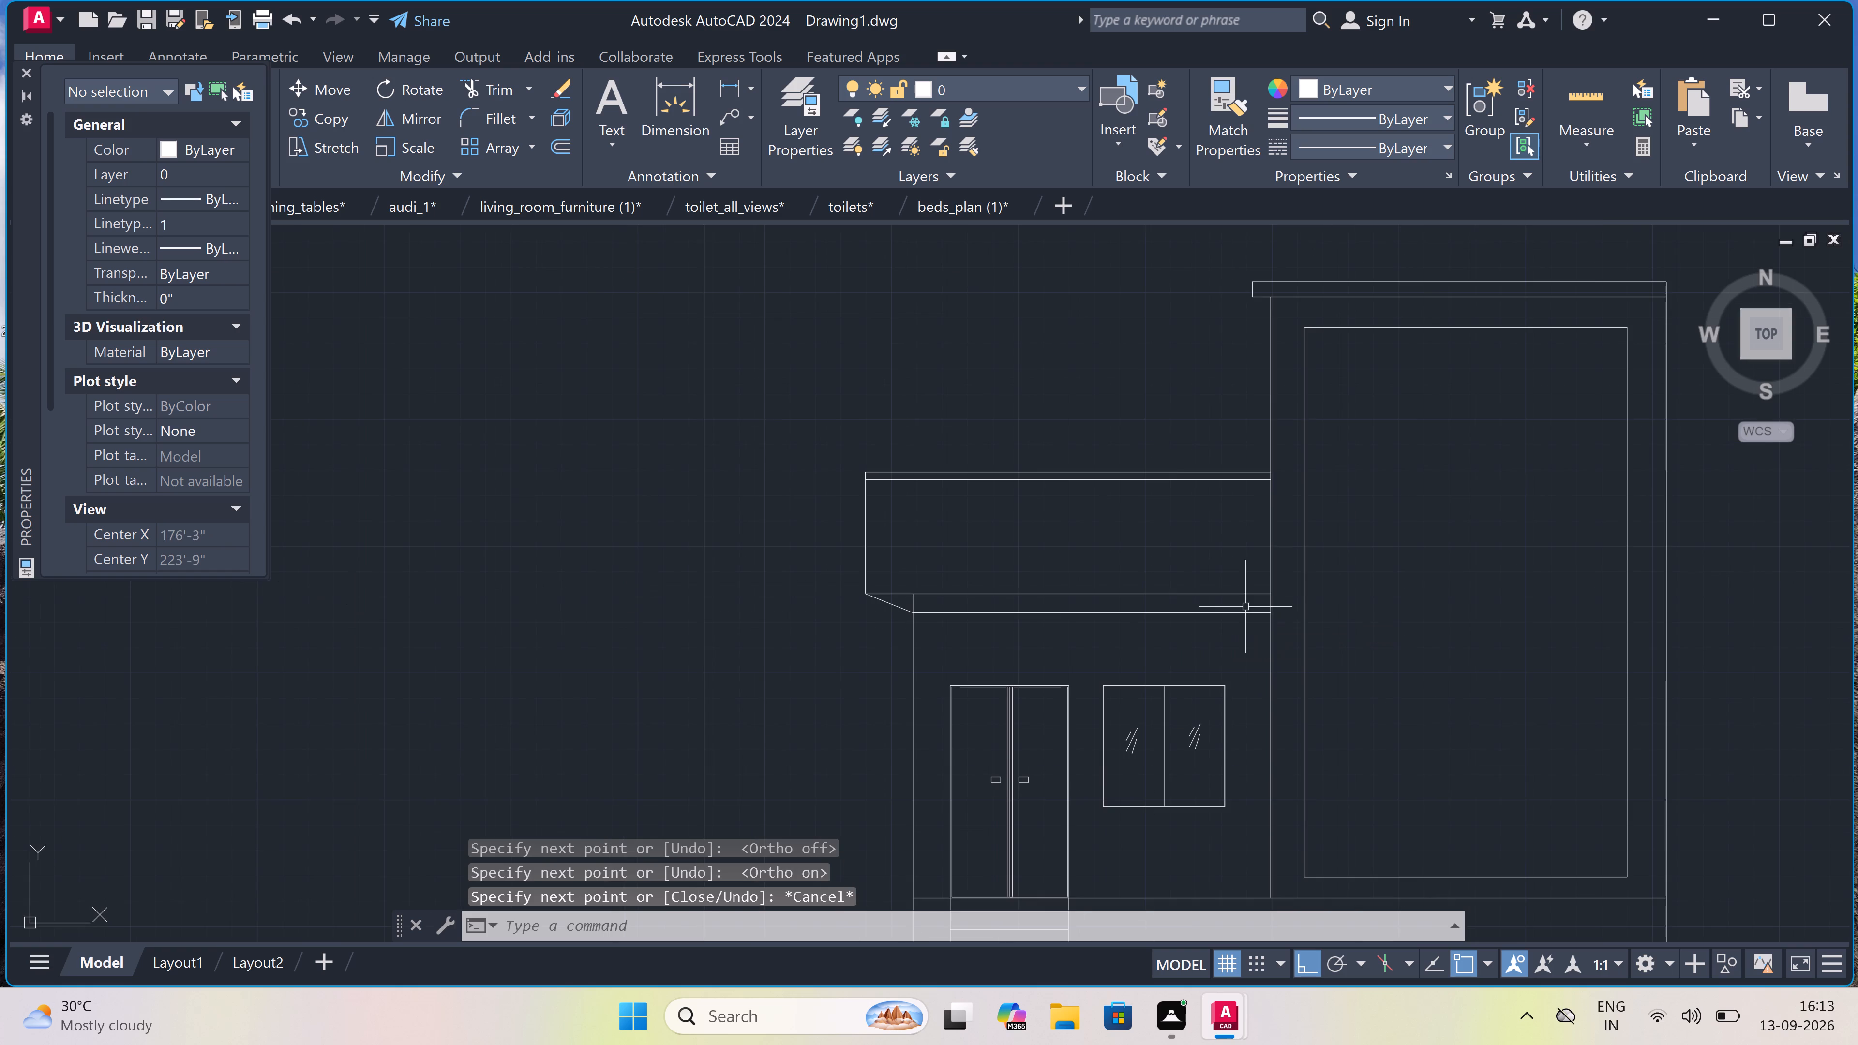
Trim the left wall line between the roof band's lower edge and the new horizontal line beneath it.
scroll(922, 602, "up", 3)
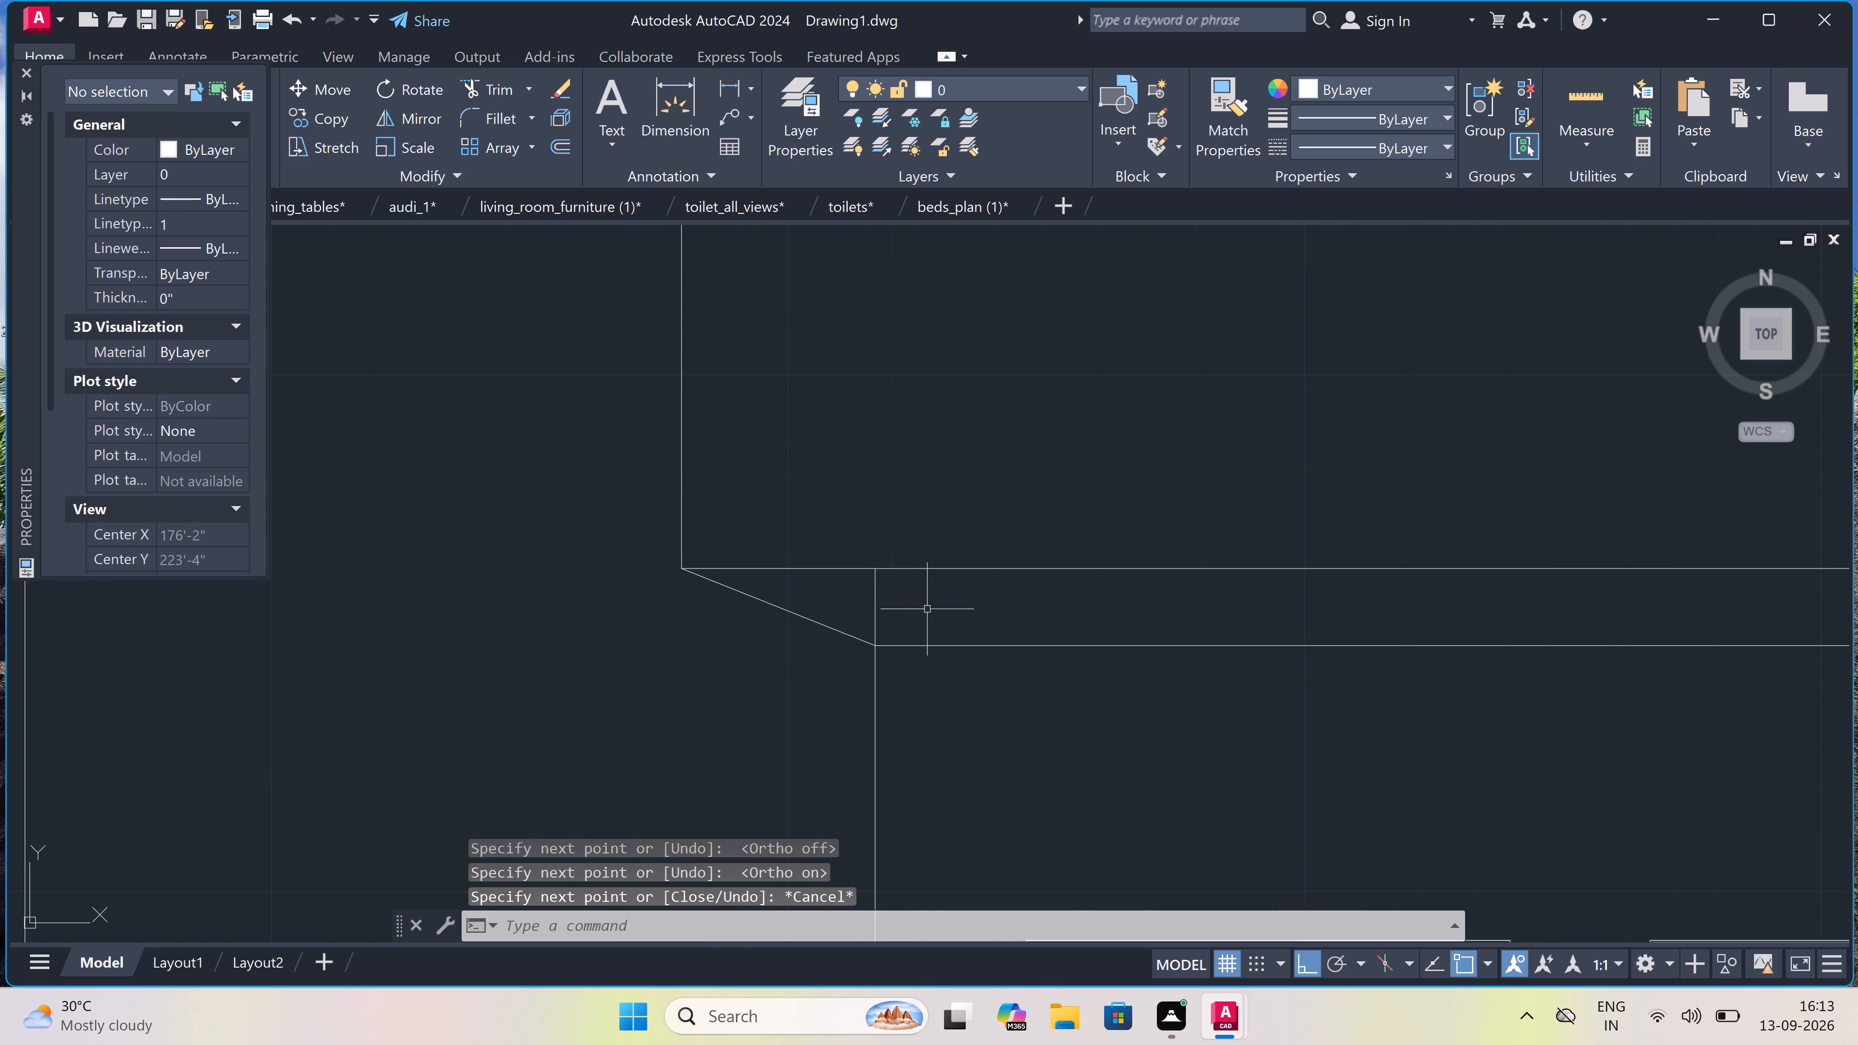
key("t")
type("R")
key("space")
left_click(923, 615)
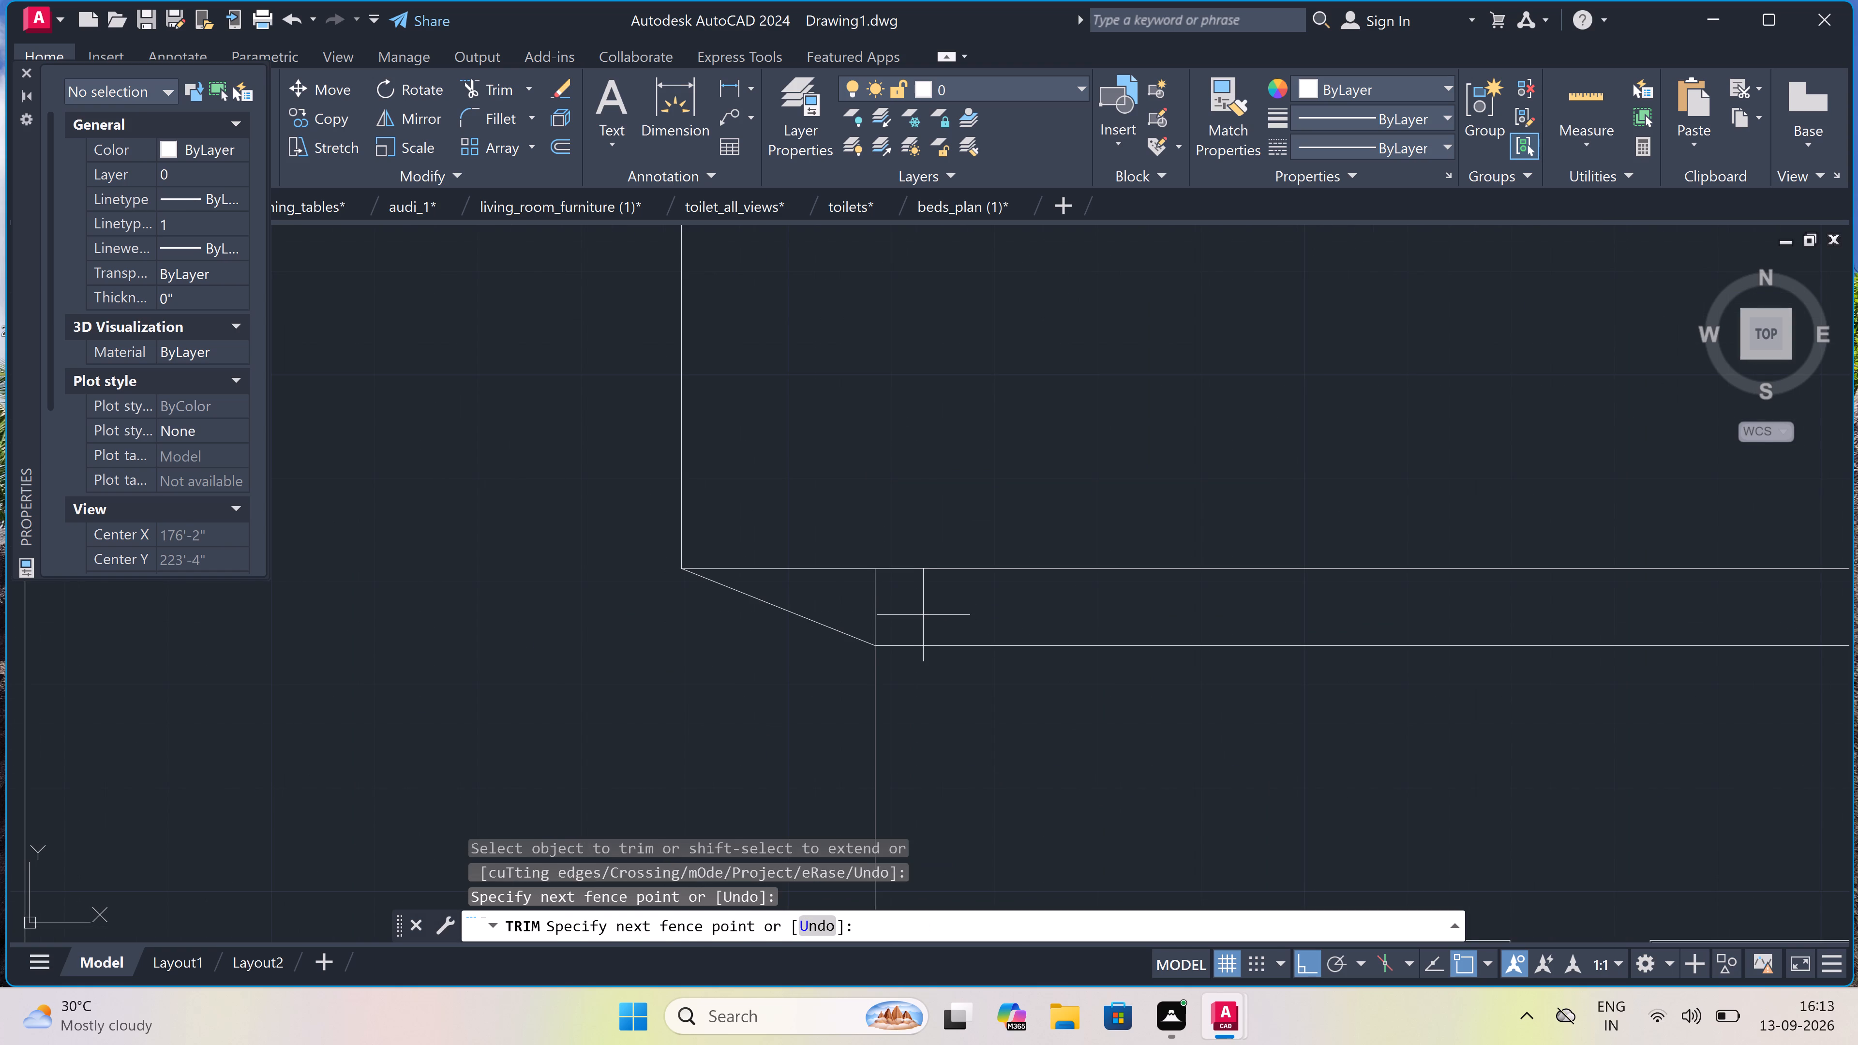
left_click(863, 603)
key("Escape")
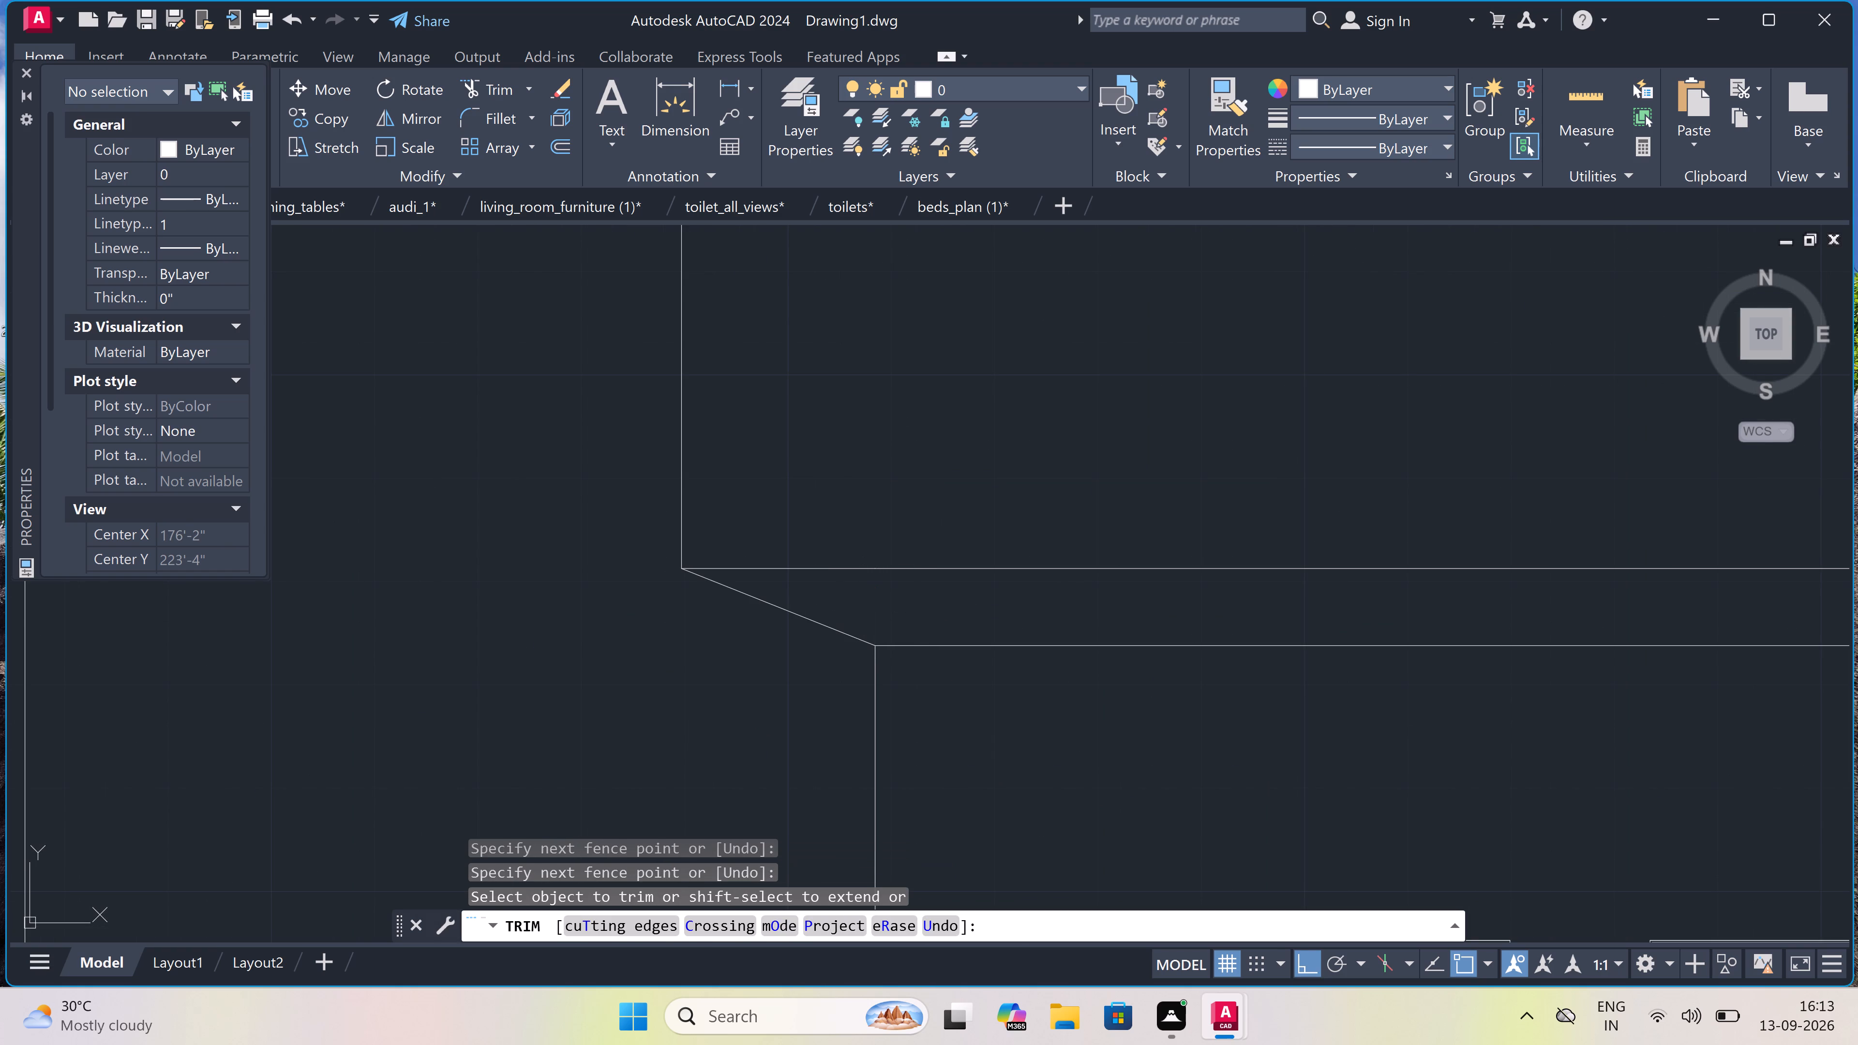
Examine the framed elevation and its roof band details, alongside the floor plan below.
scroll(864, 608, "down", 5)
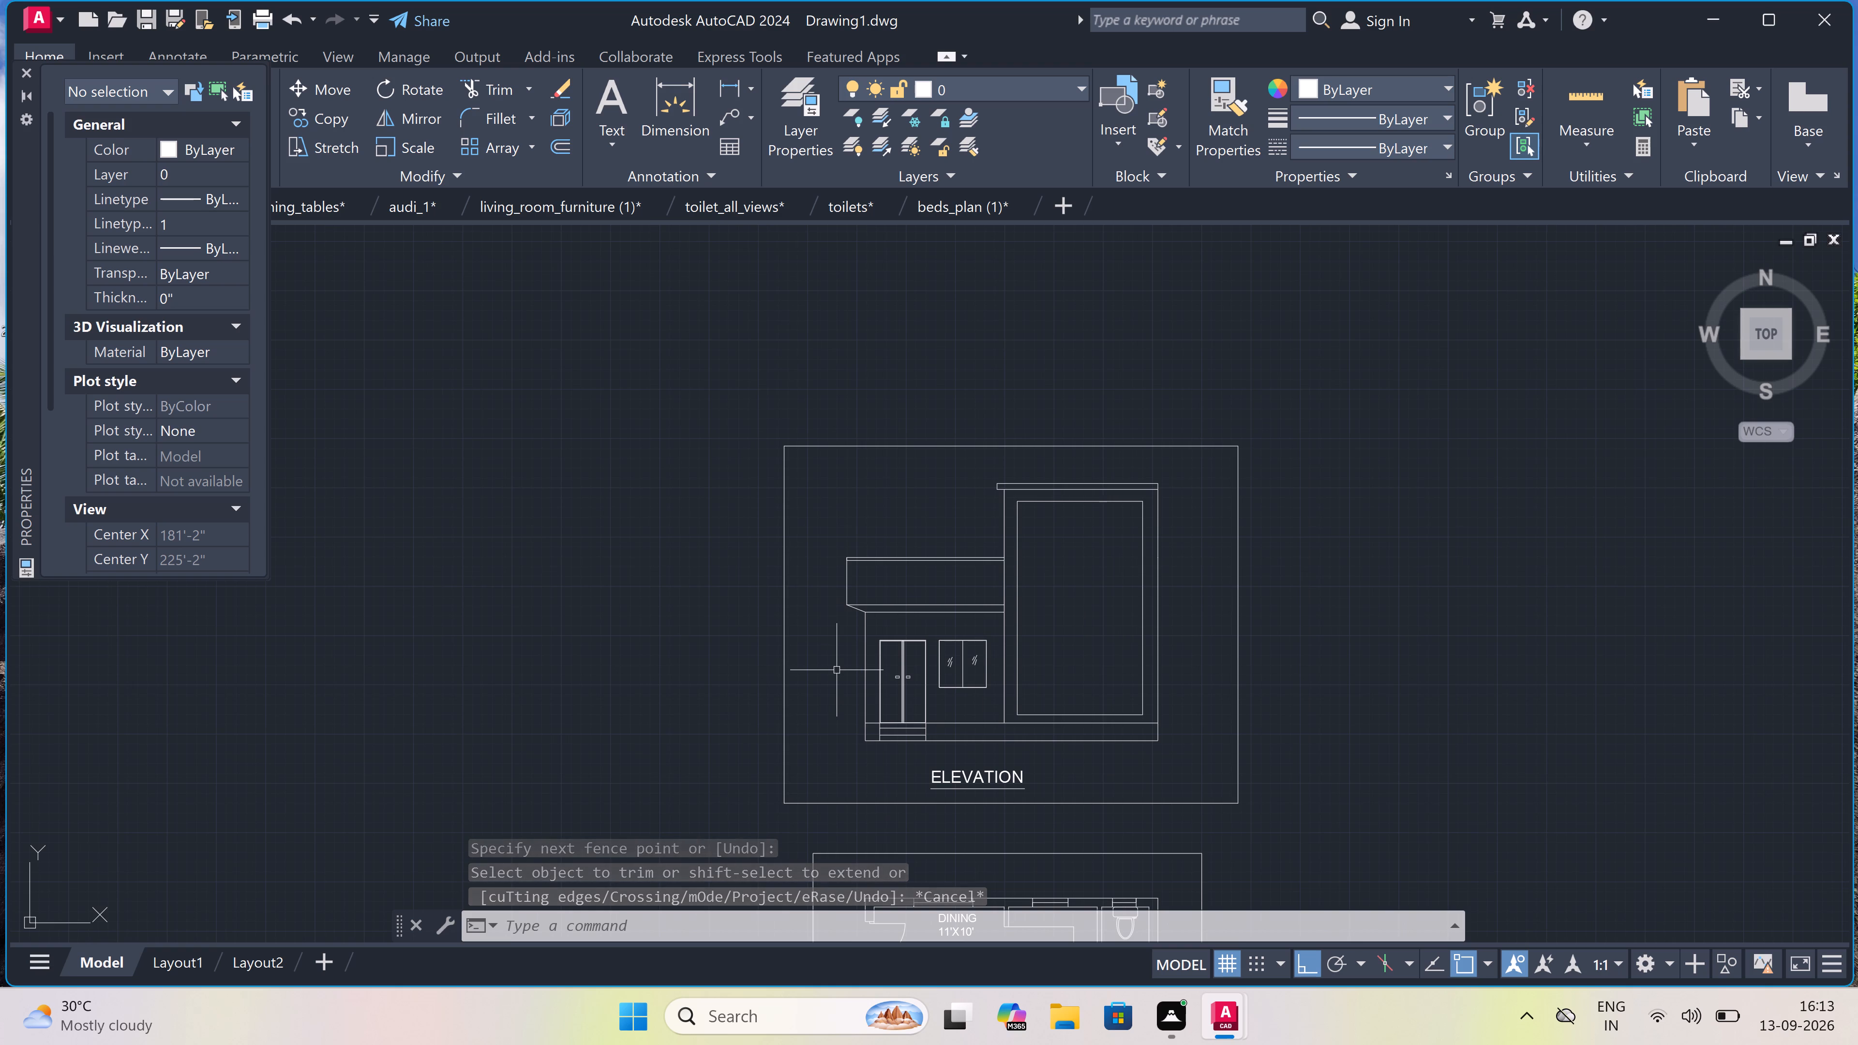
scroll(845, 673, "up", 1)
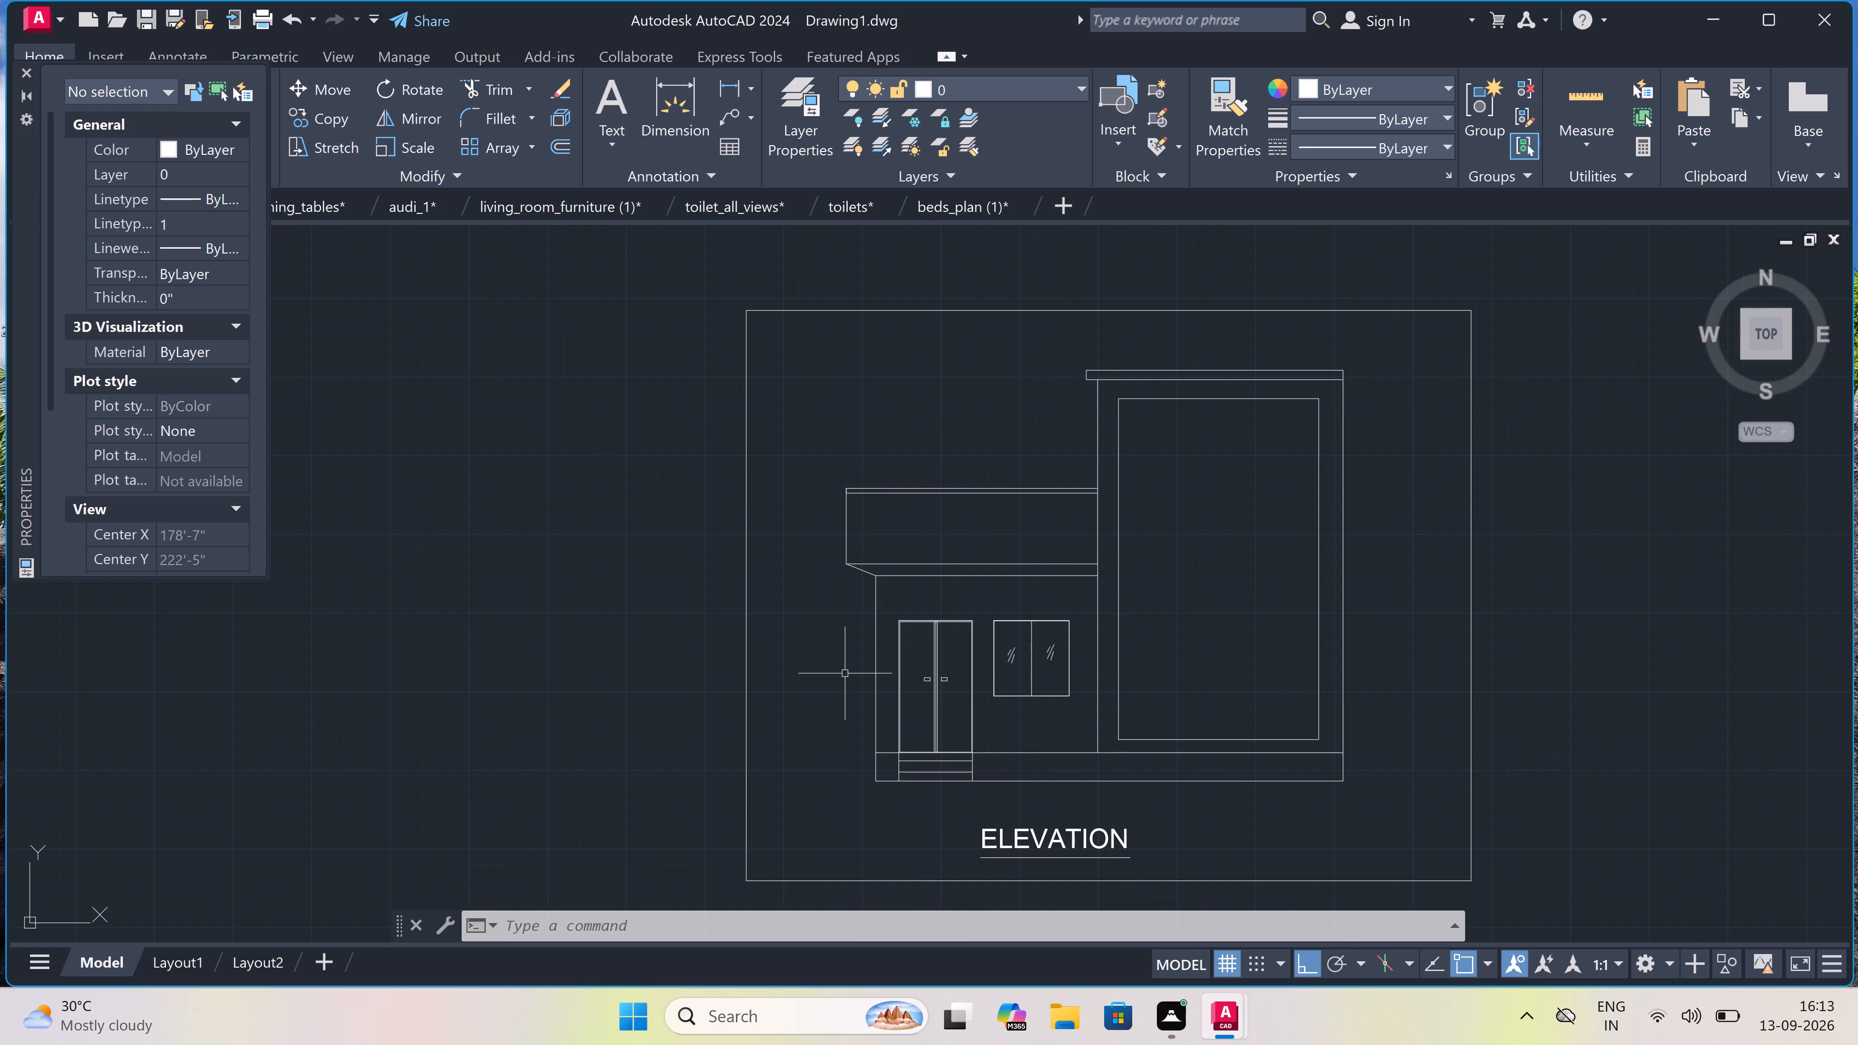
scroll(845, 674, "down", 1)
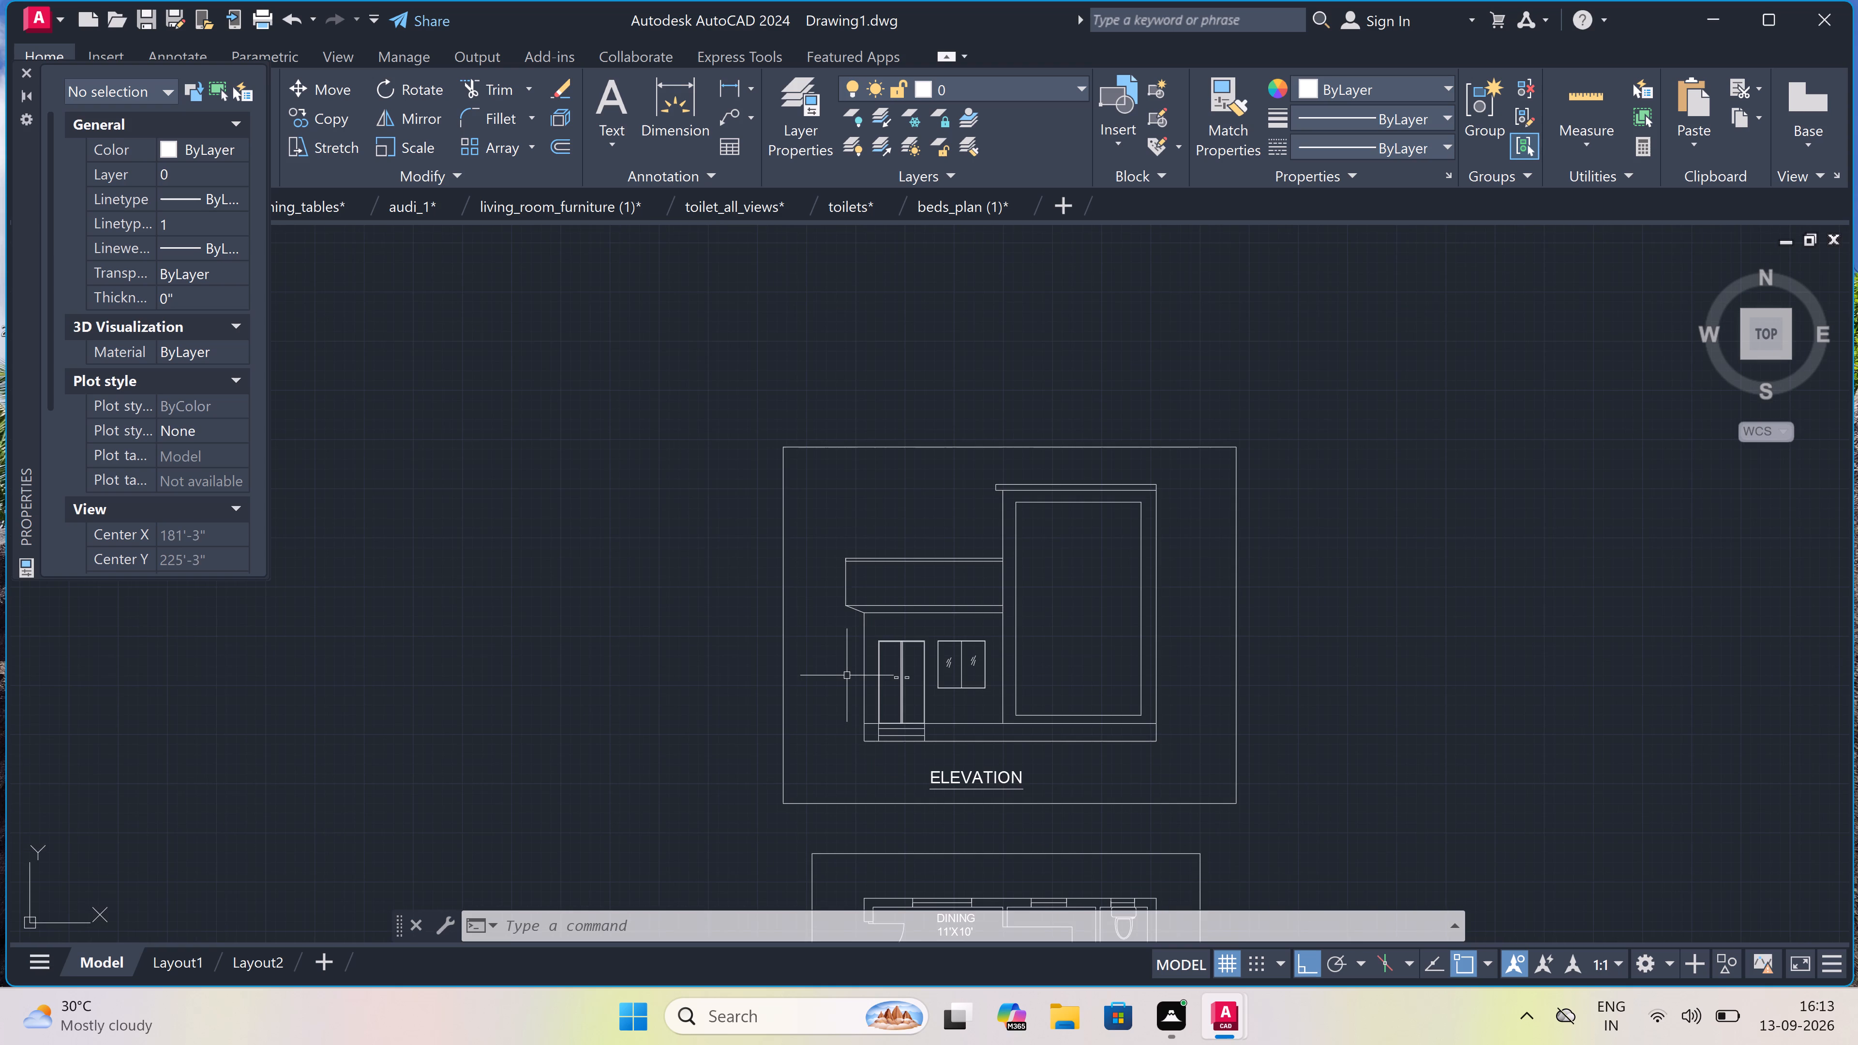
scroll(848, 675, "down", 2)
scroll(849, 678, "up", 2)
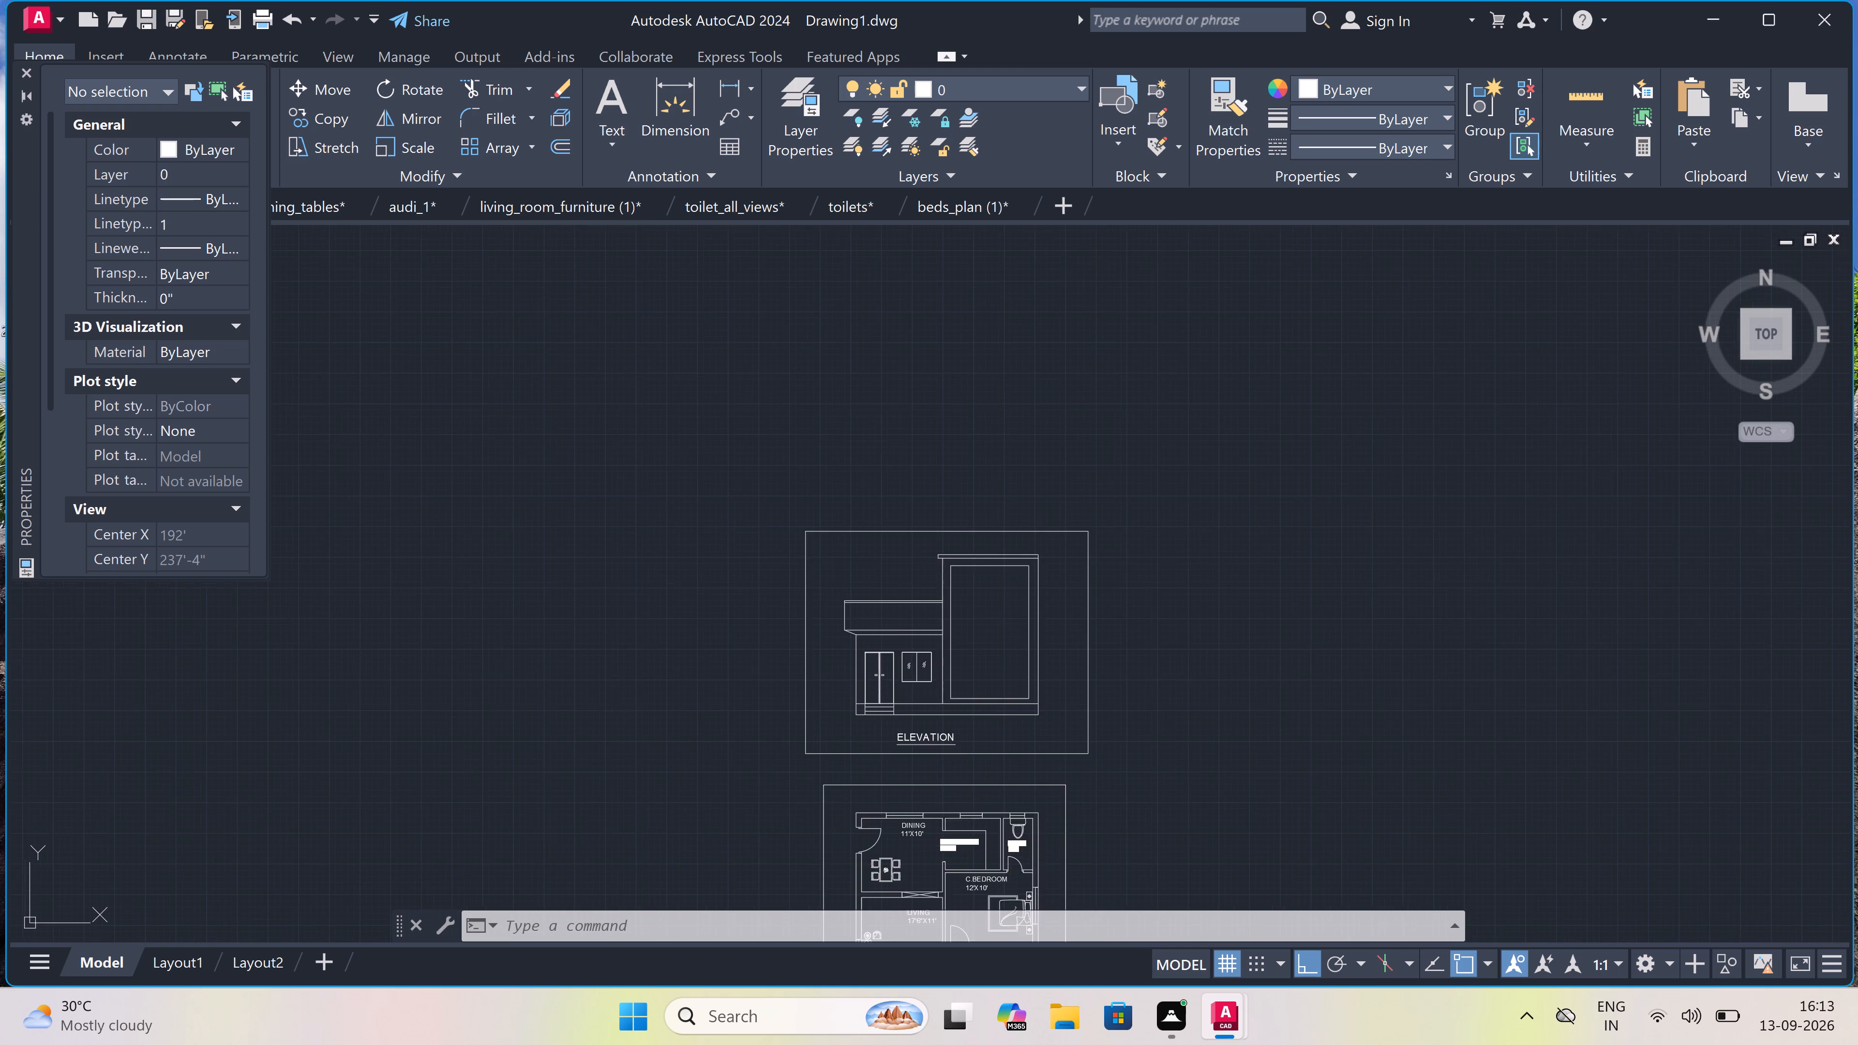
scroll(865, 520, "up", 4)
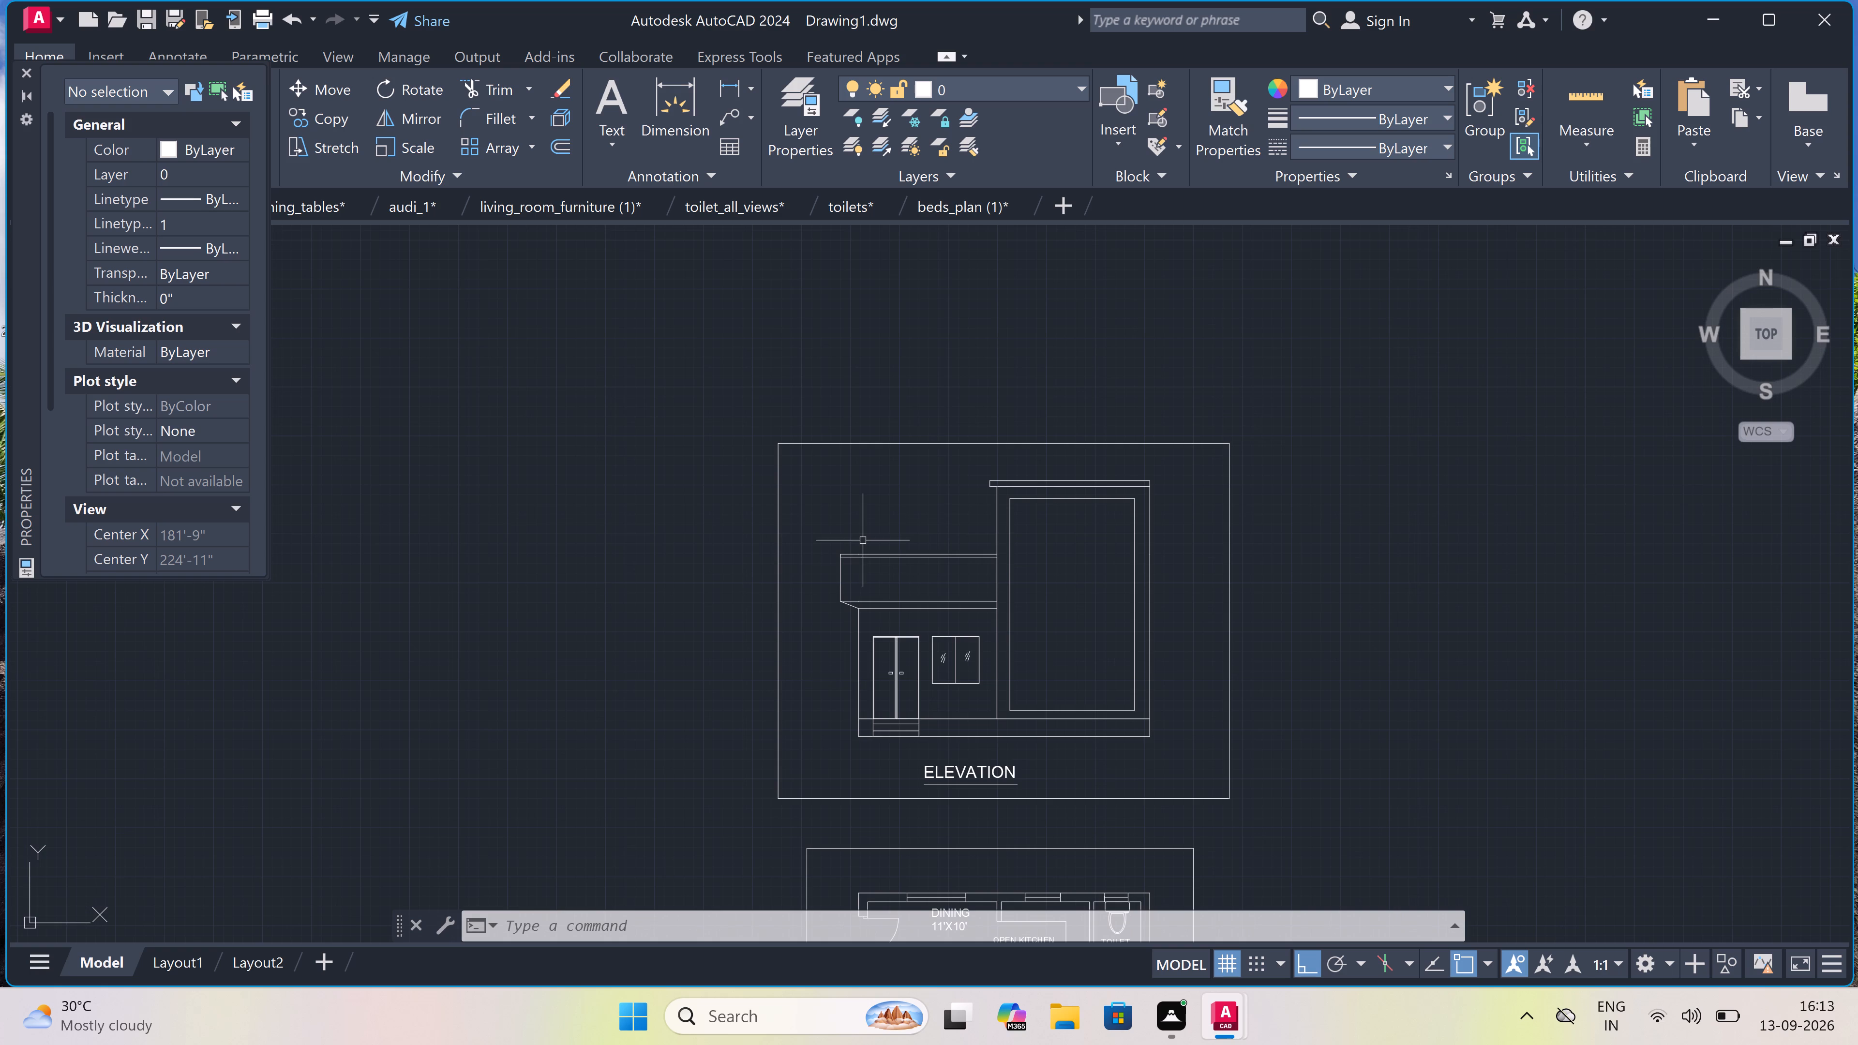
scroll(863, 537, "down", 1)
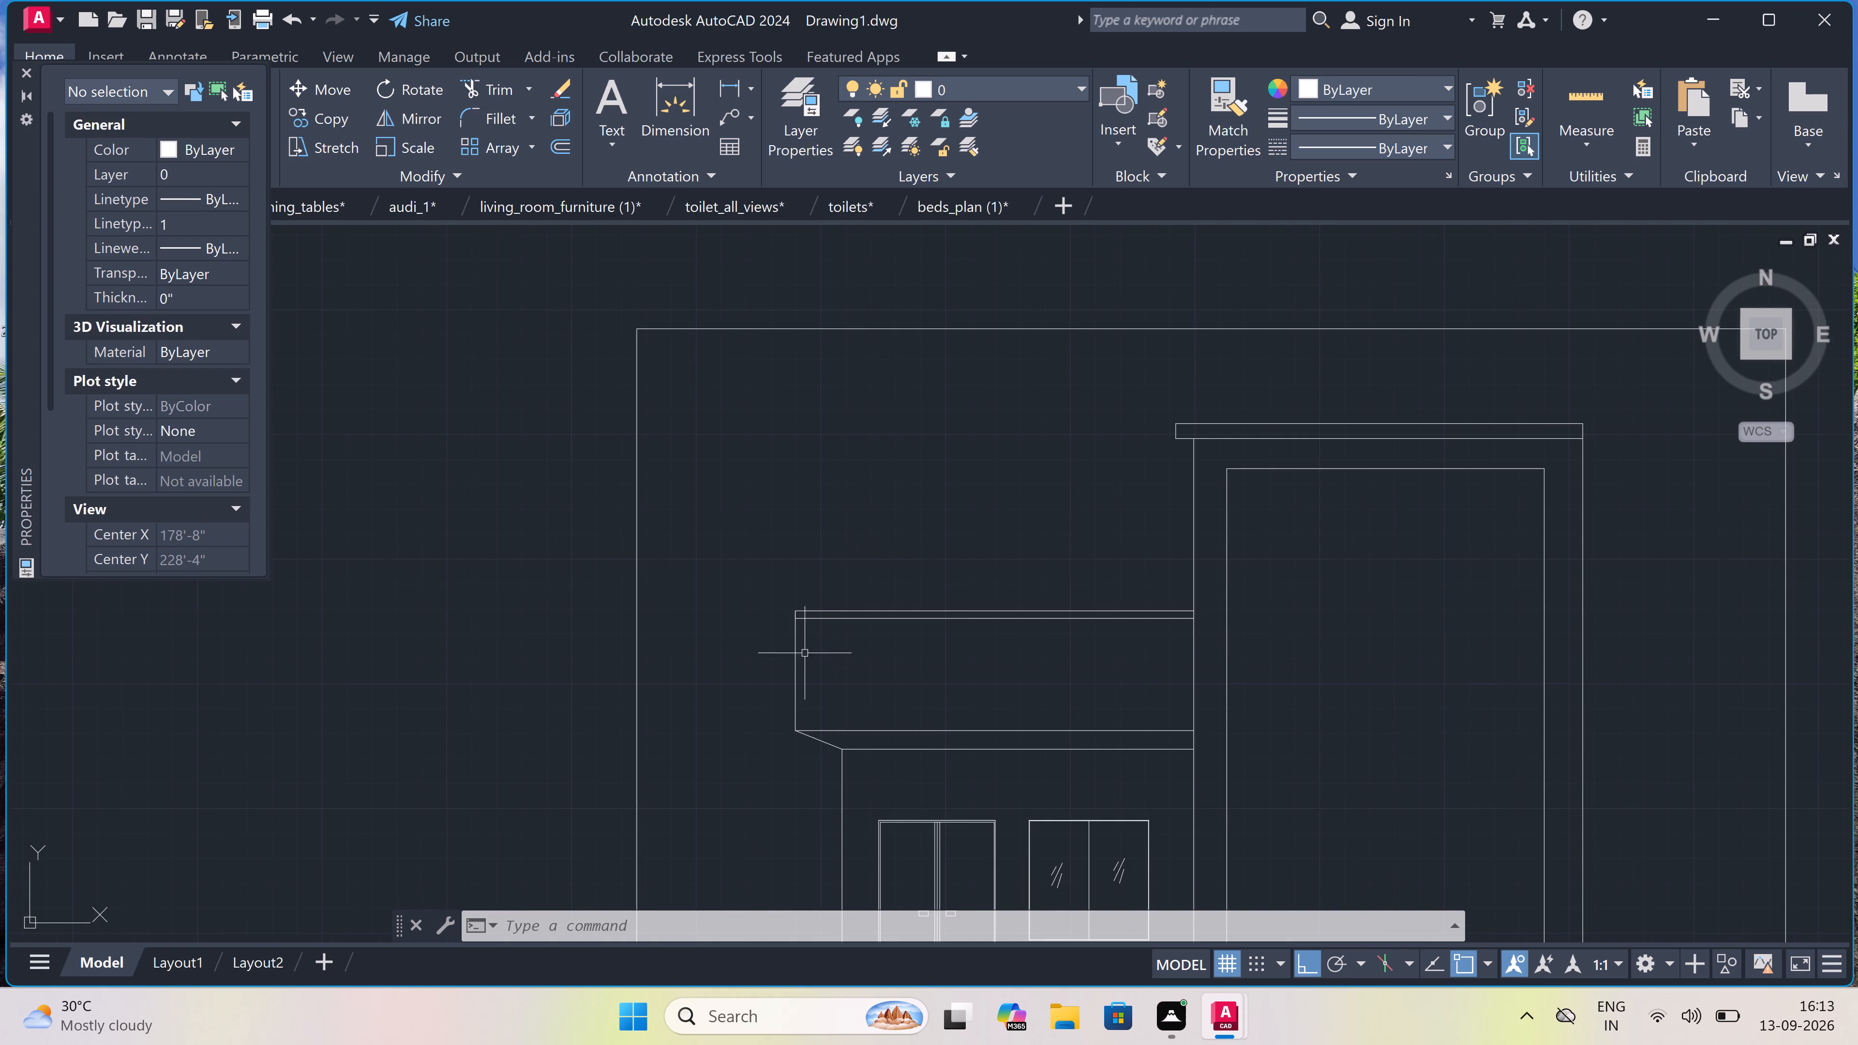
scroll(805, 653, "up", 2)
scroll(805, 653, "down", 3)
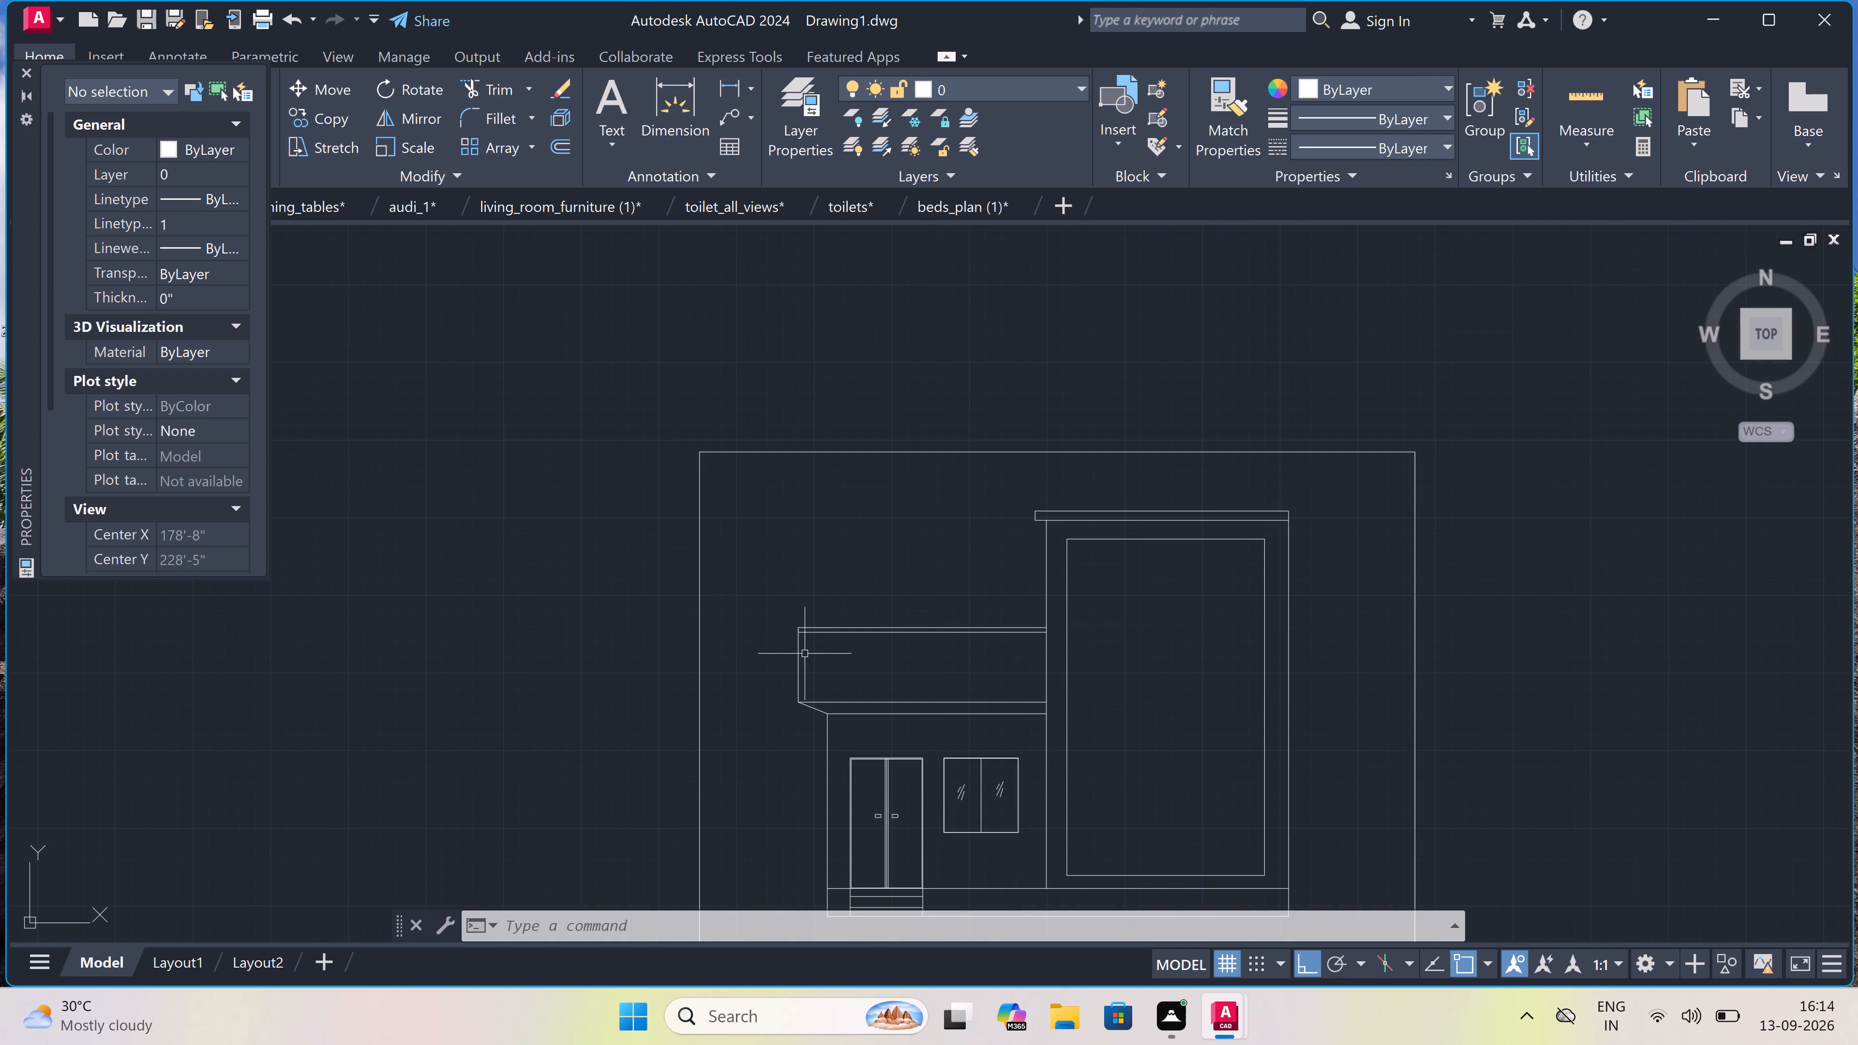
Draw a line from the roof band's top edge, above the left wall, partway down the band, continuing horizontally to the tall block's left wall.
scroll(805, 654, "up", 2)
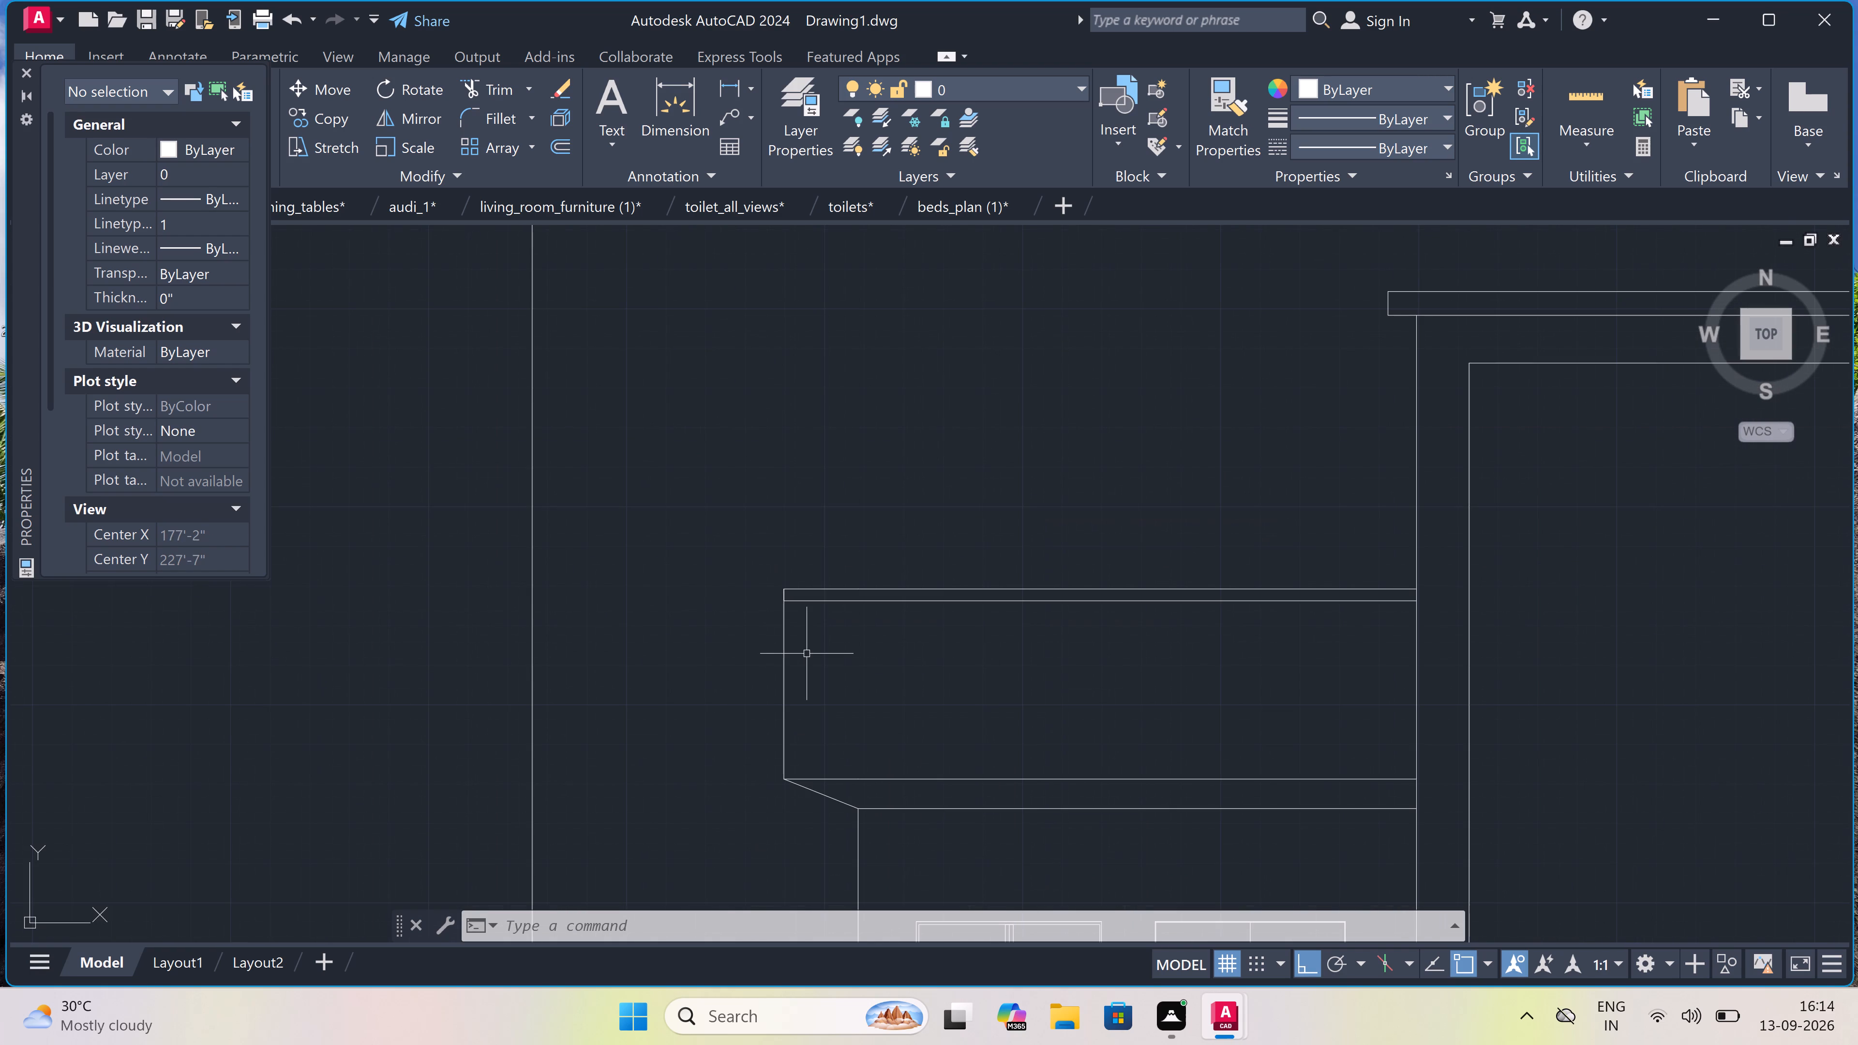
key("l")
key("space")
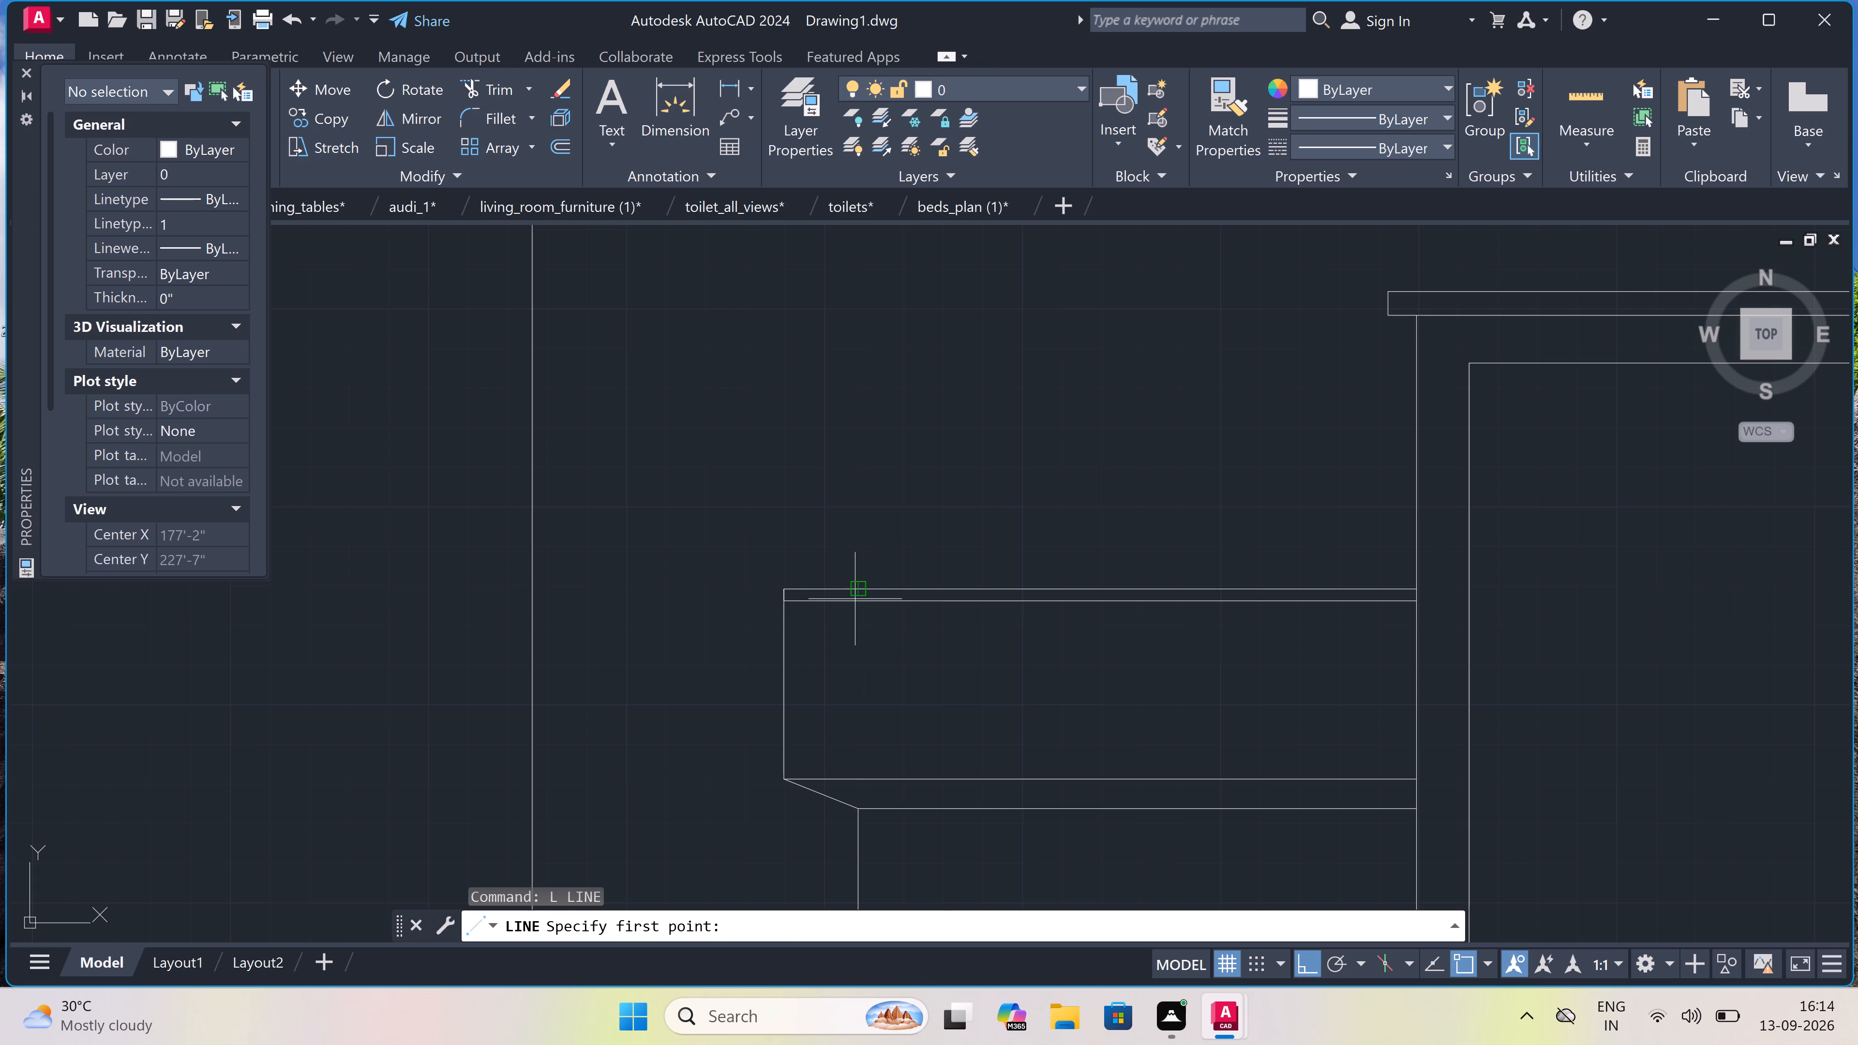
left_click_drag(855, 590, 857, 600)
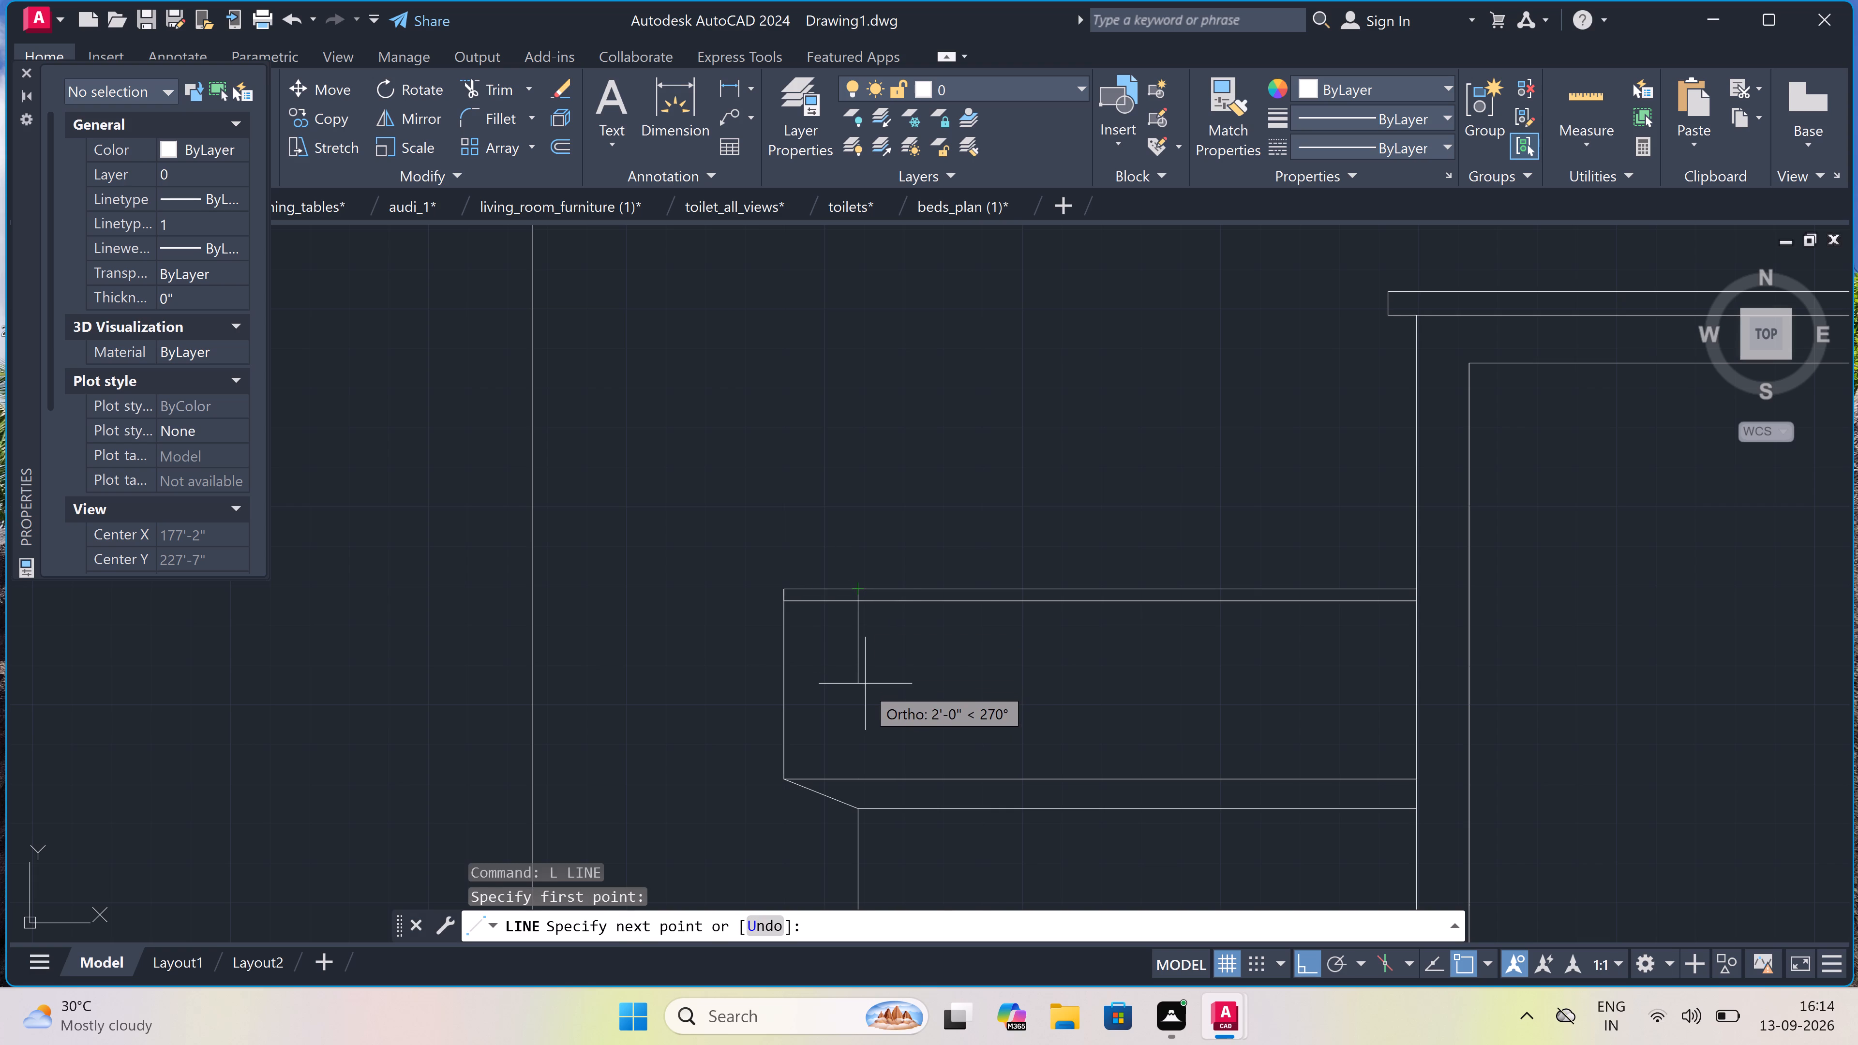
left_click_drag(858, 699, 877, 698)
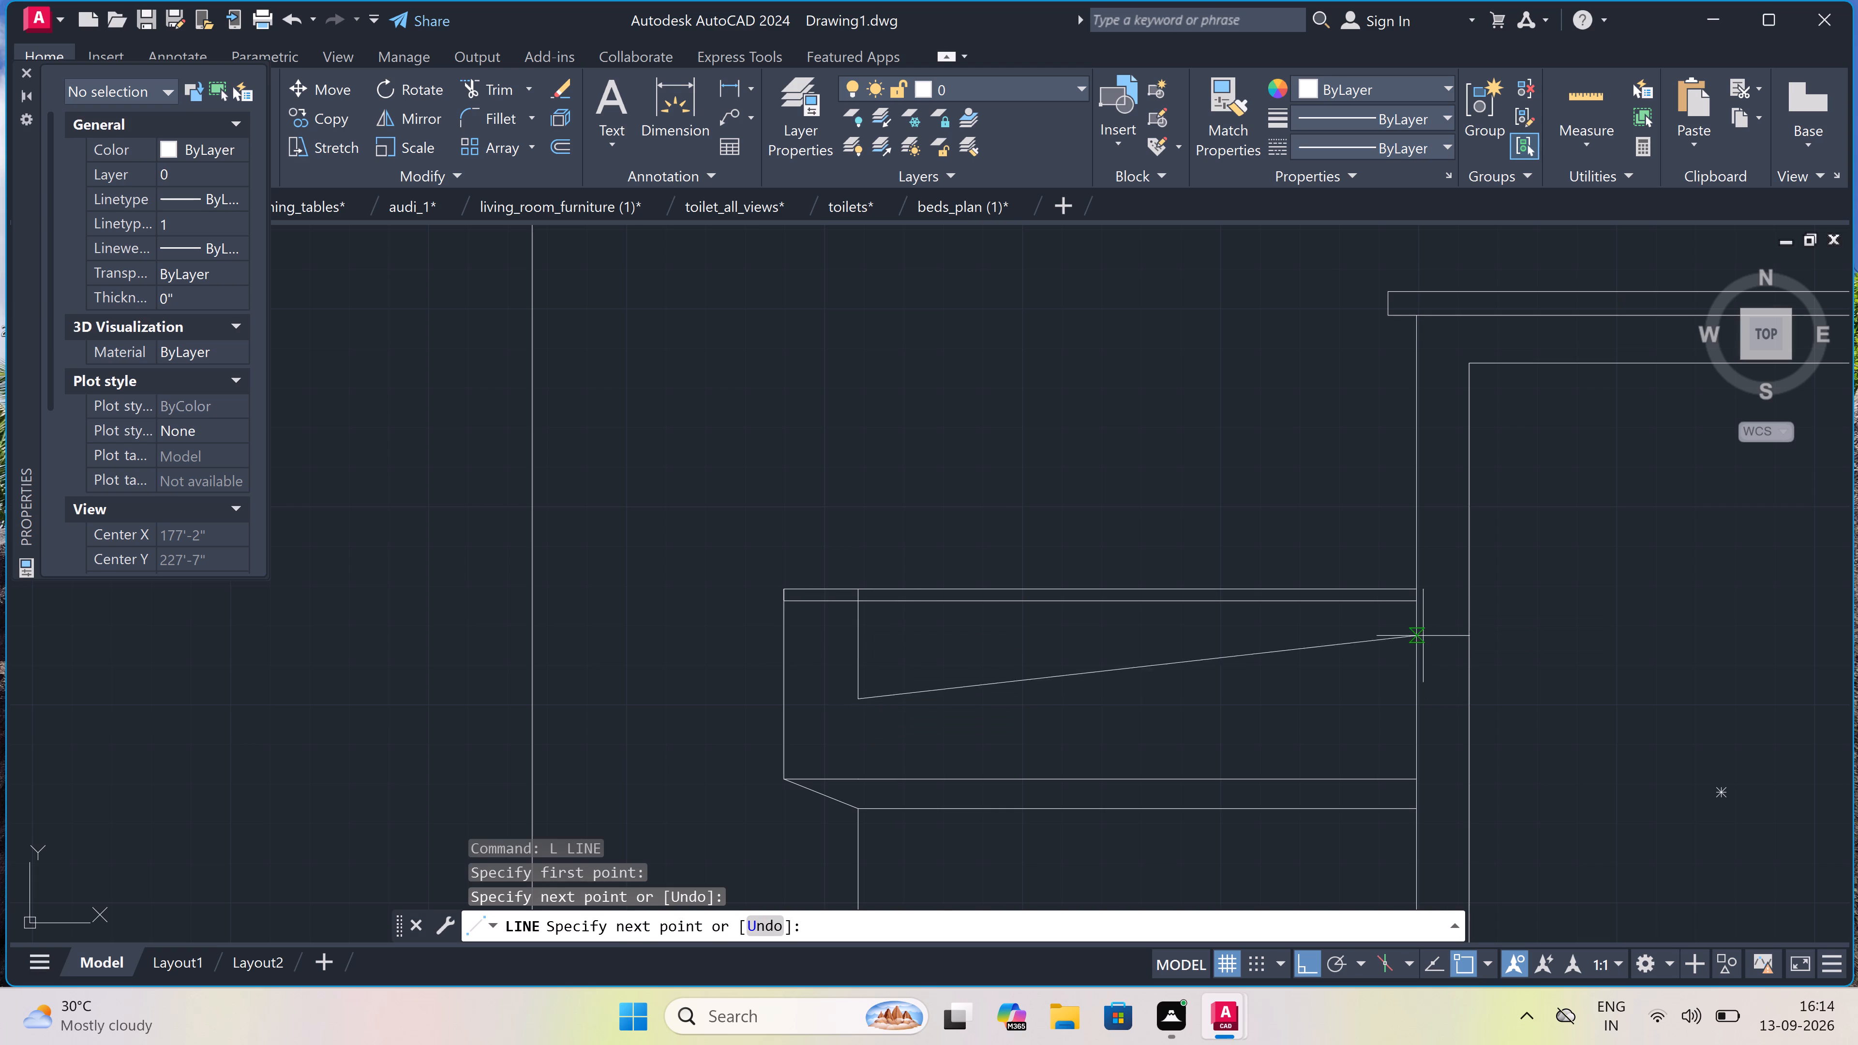
left_click(1412, 706)
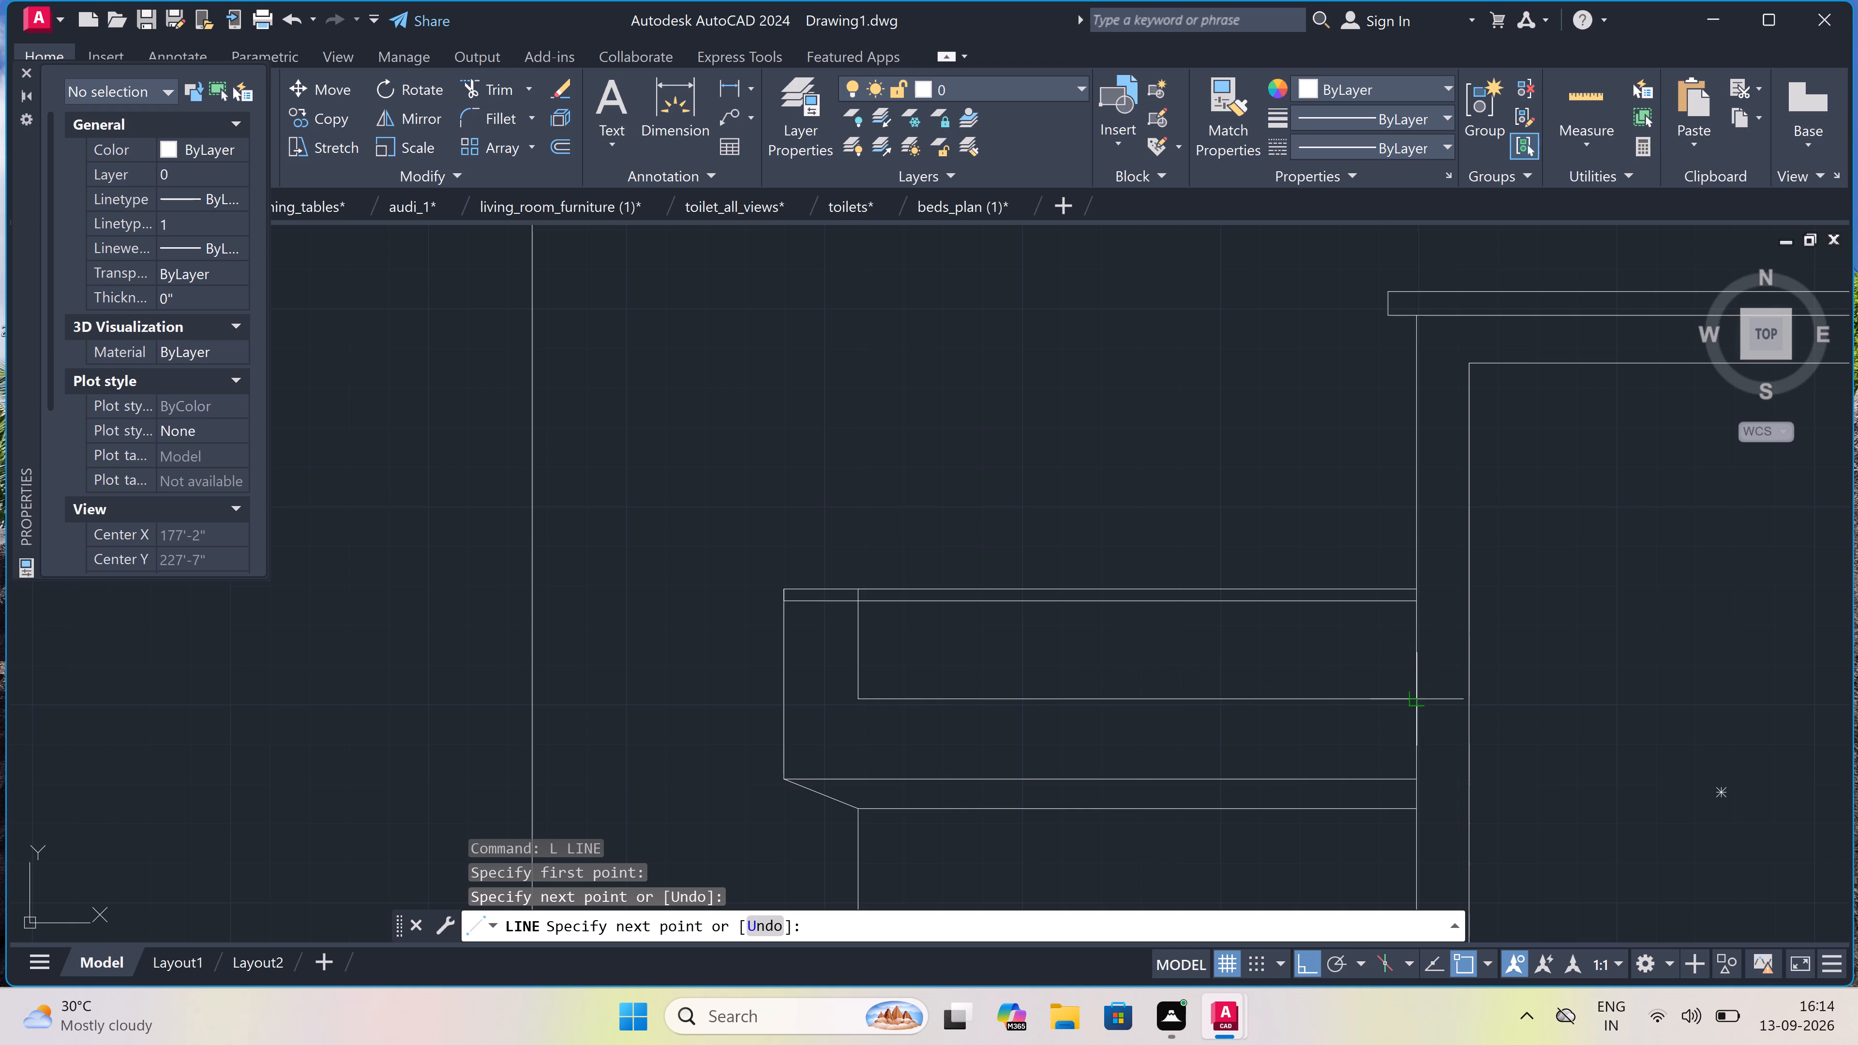
key("Escape")
Draw a 2" wide vertical post in the new roof band recess, between the band's second line and the recess's bottom line.
scroll(954, 605, "up", 2)
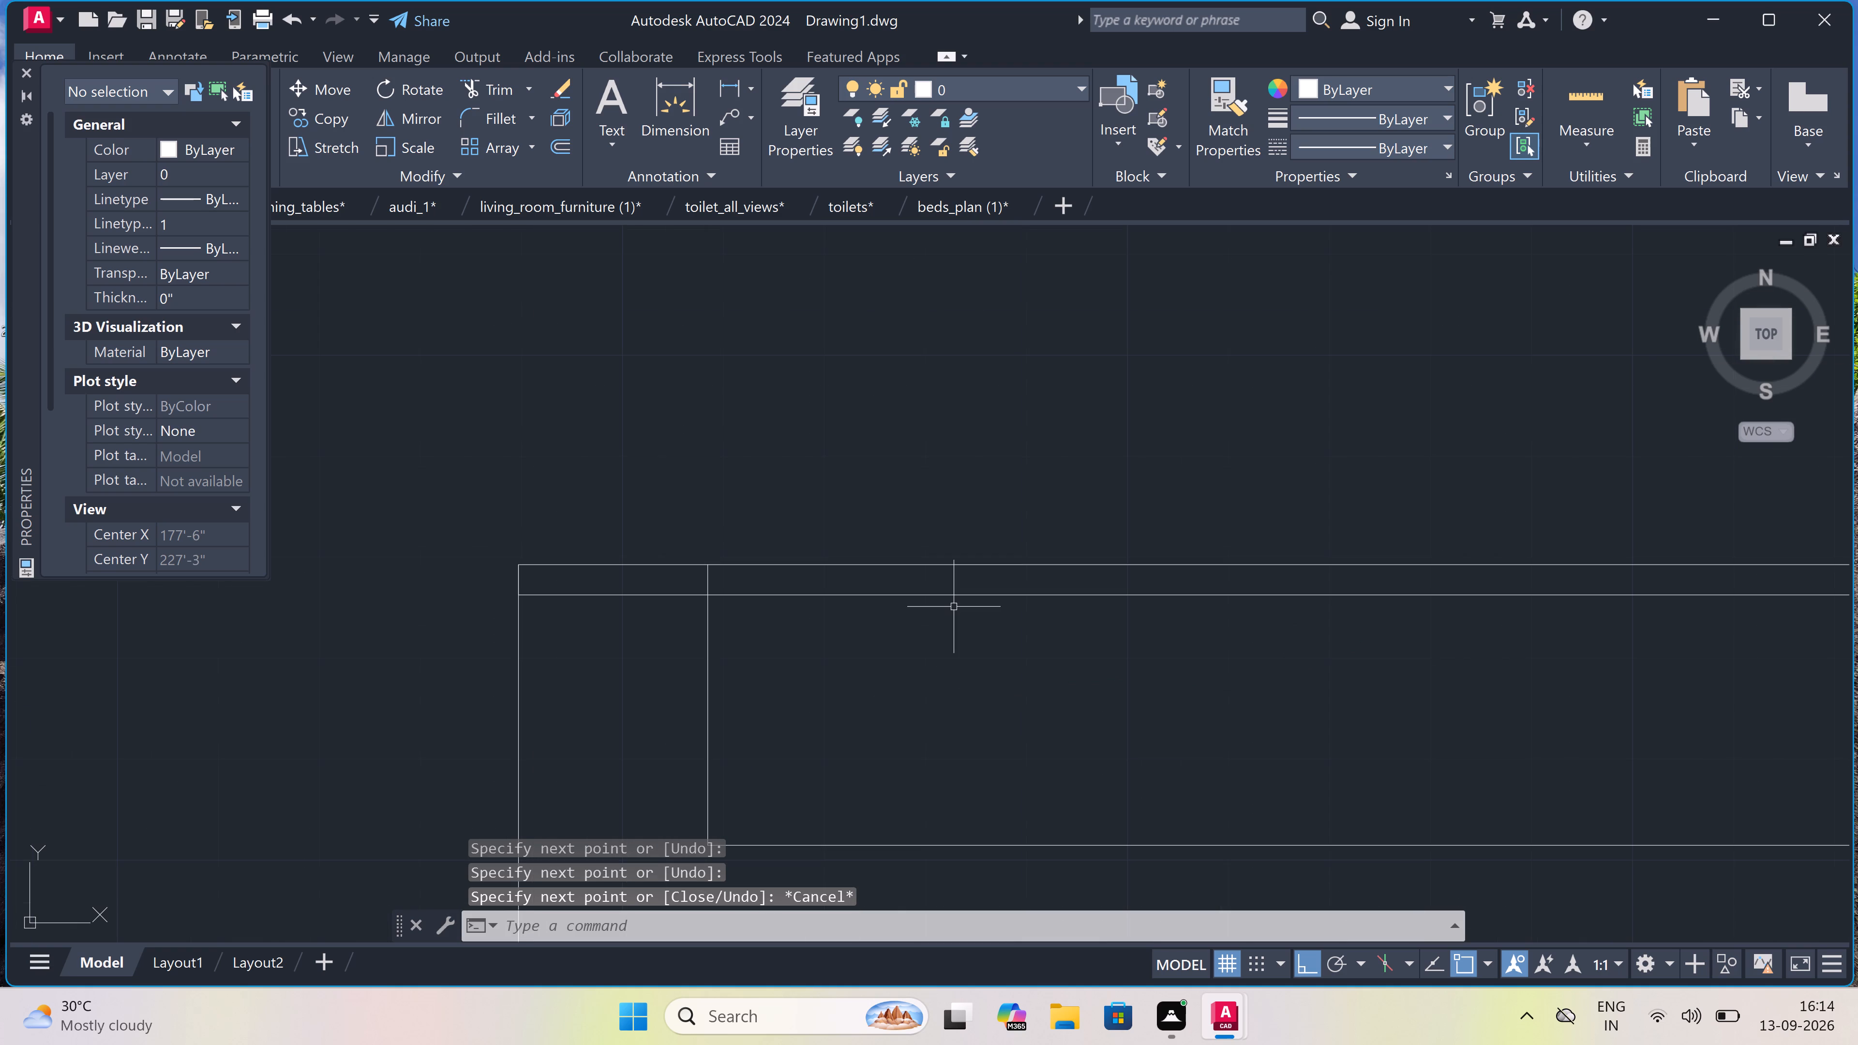
key("l")
key("space")
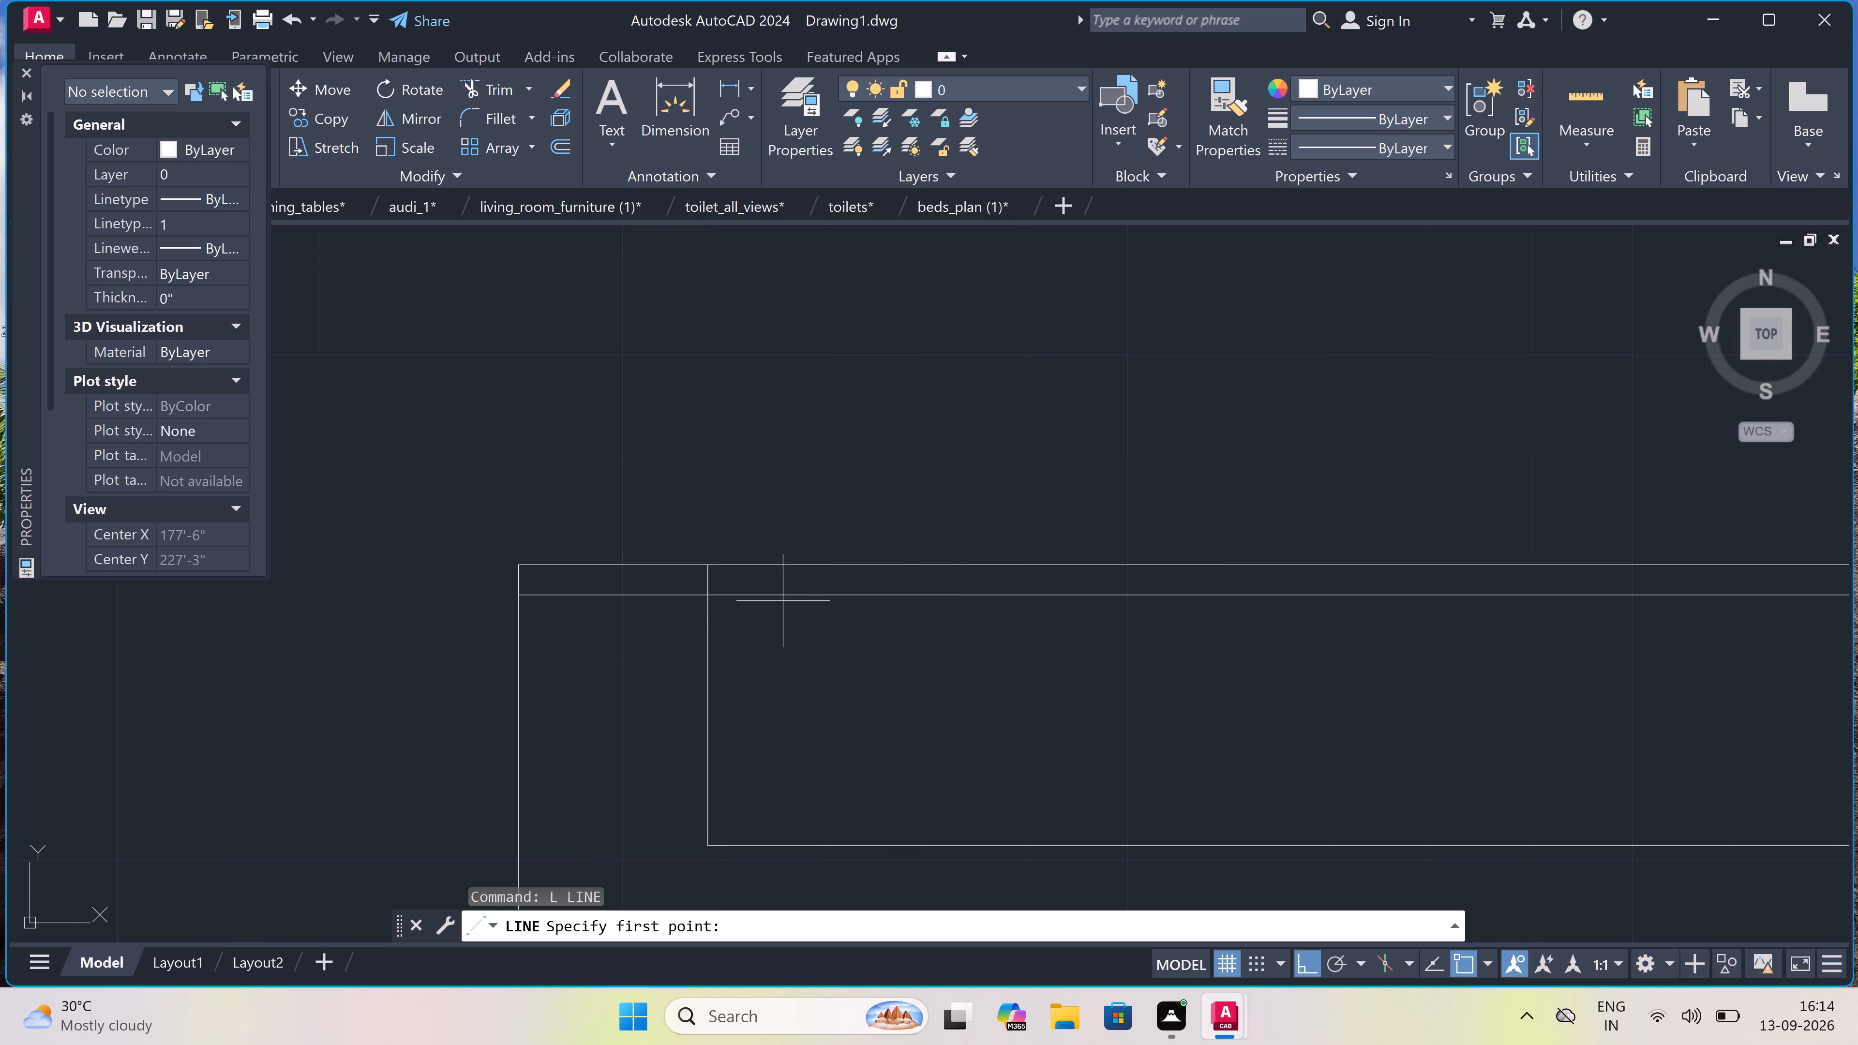
left_click(902, 598)
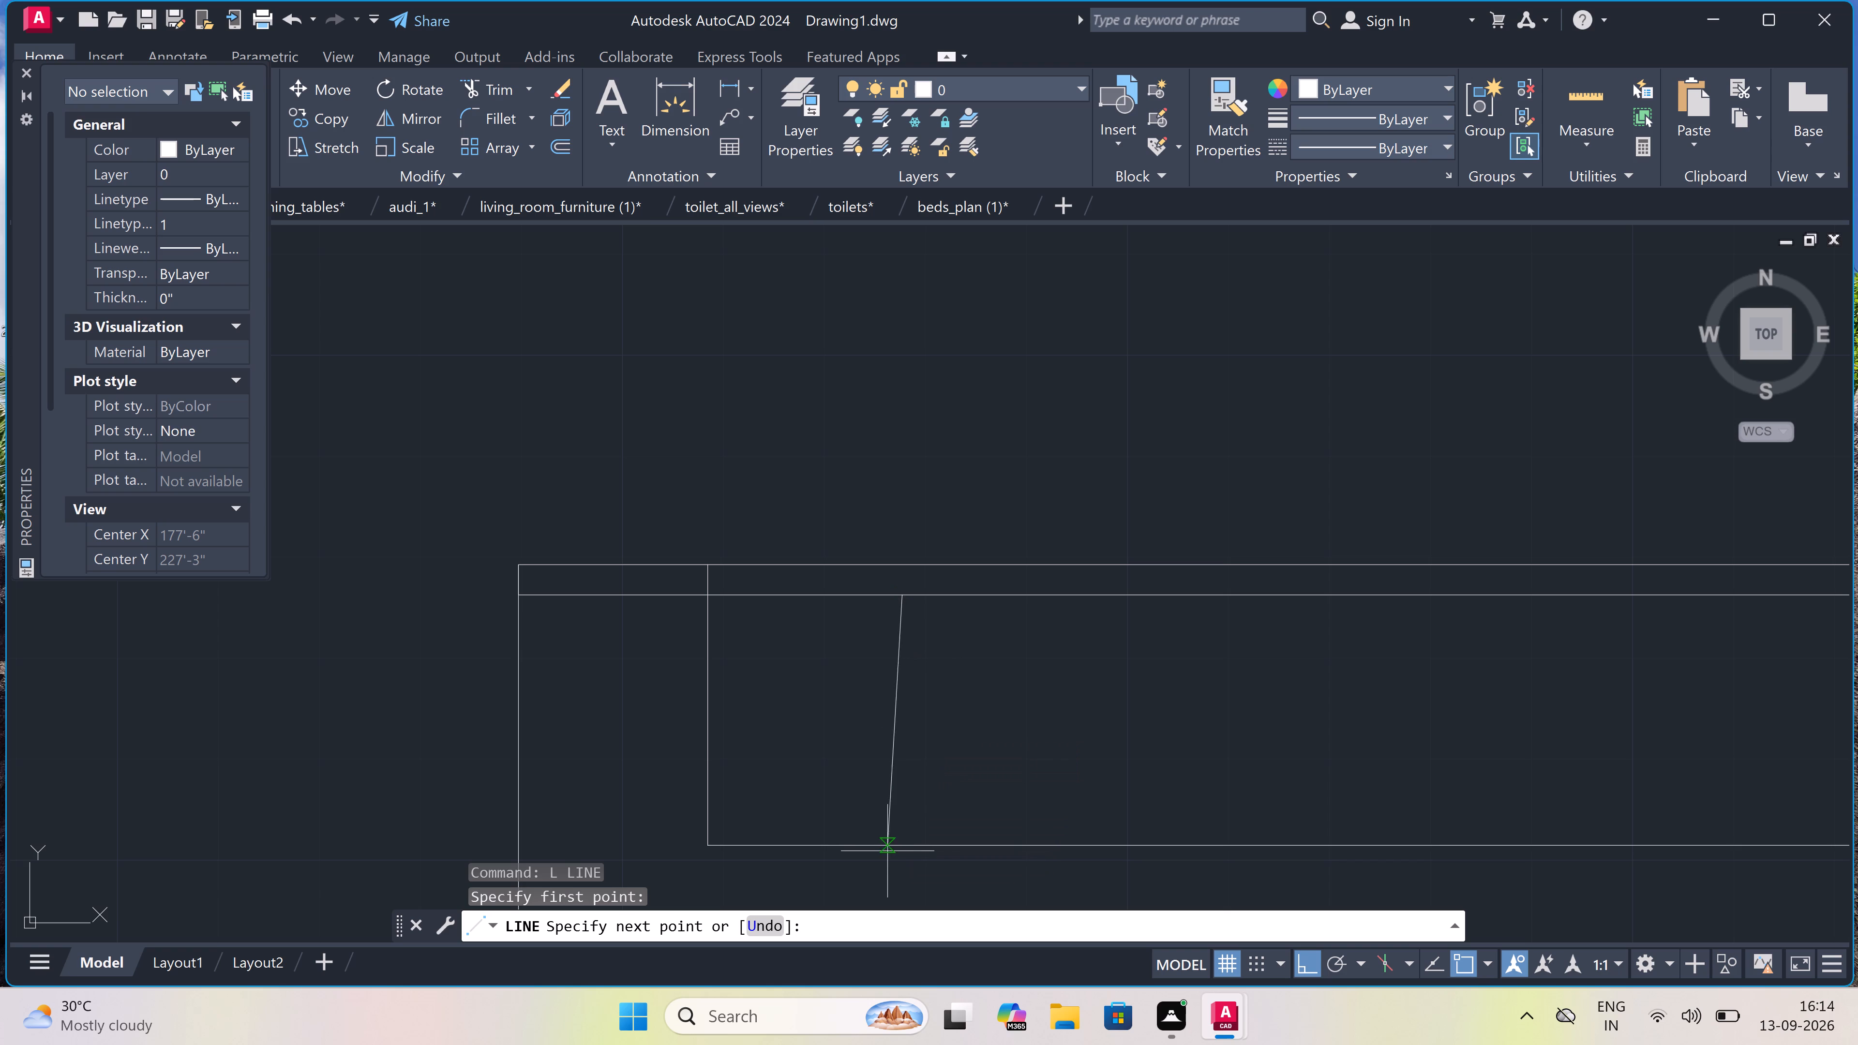
left_click_drag(898, 843, 904, 843)
key("2")
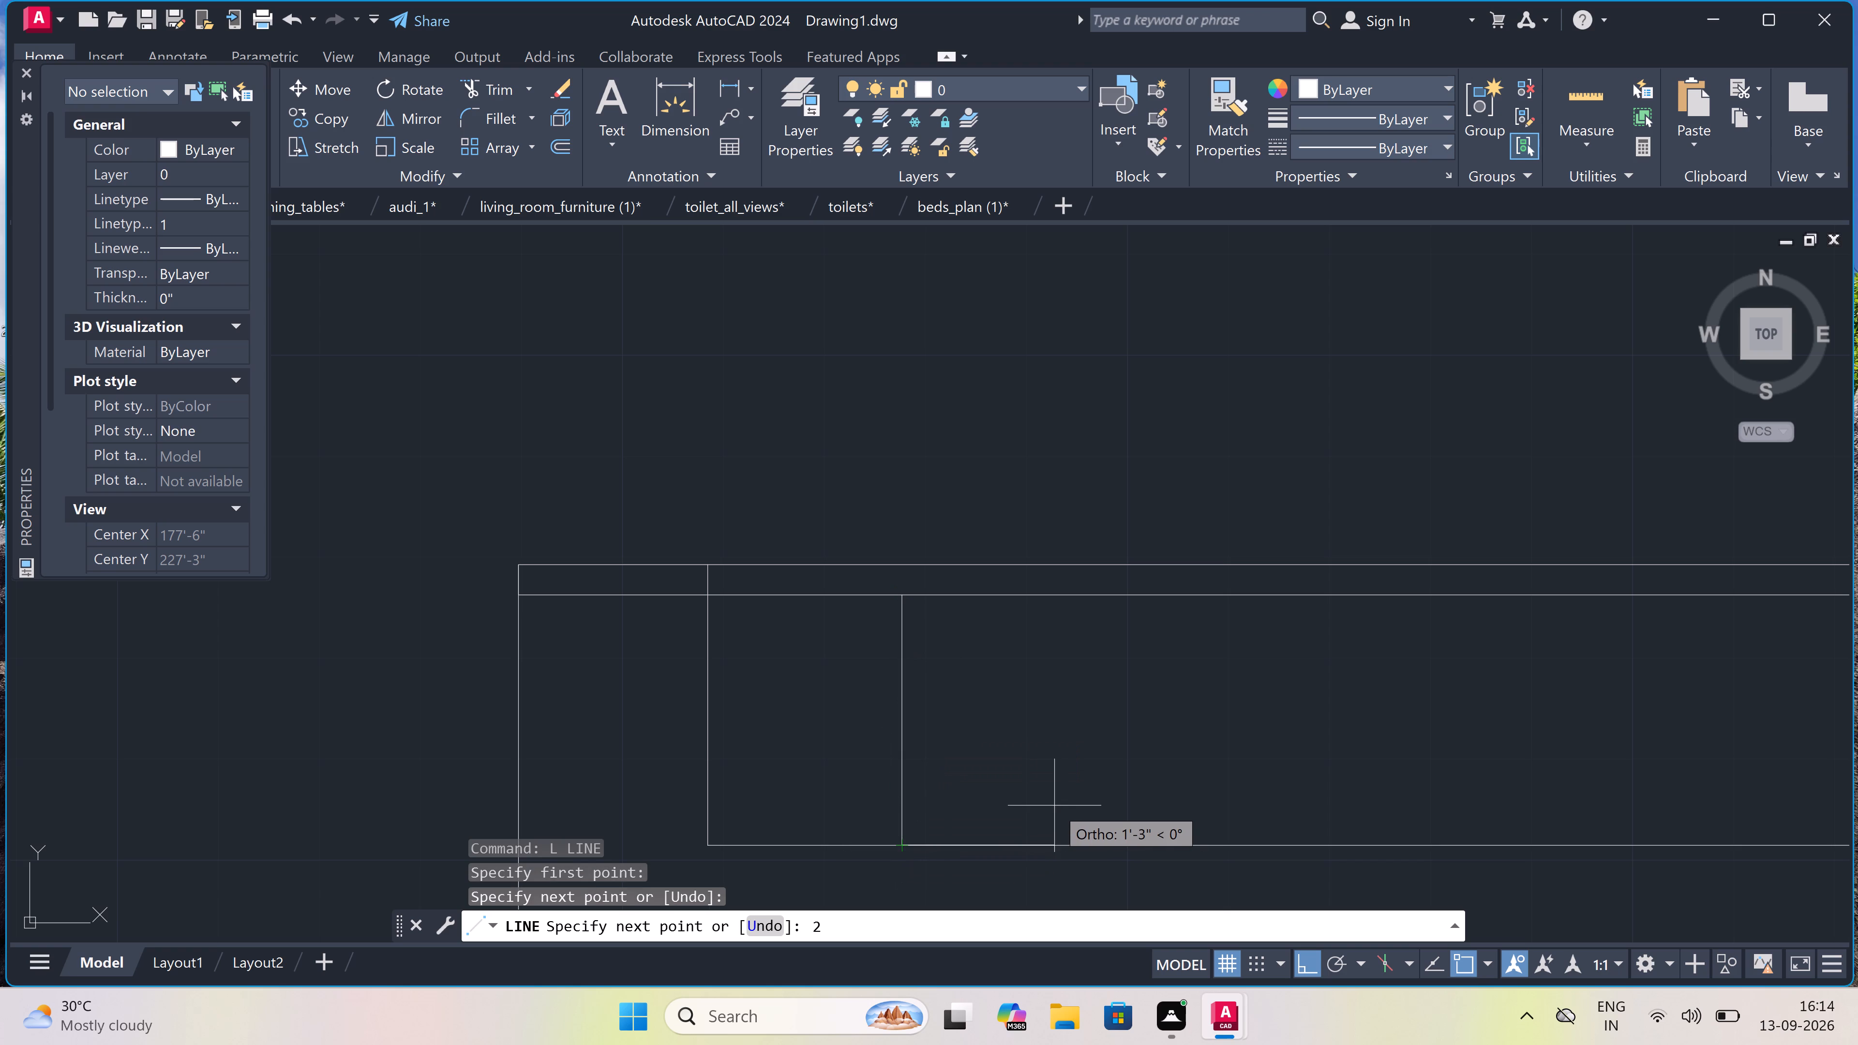
type("\"")
key("space")
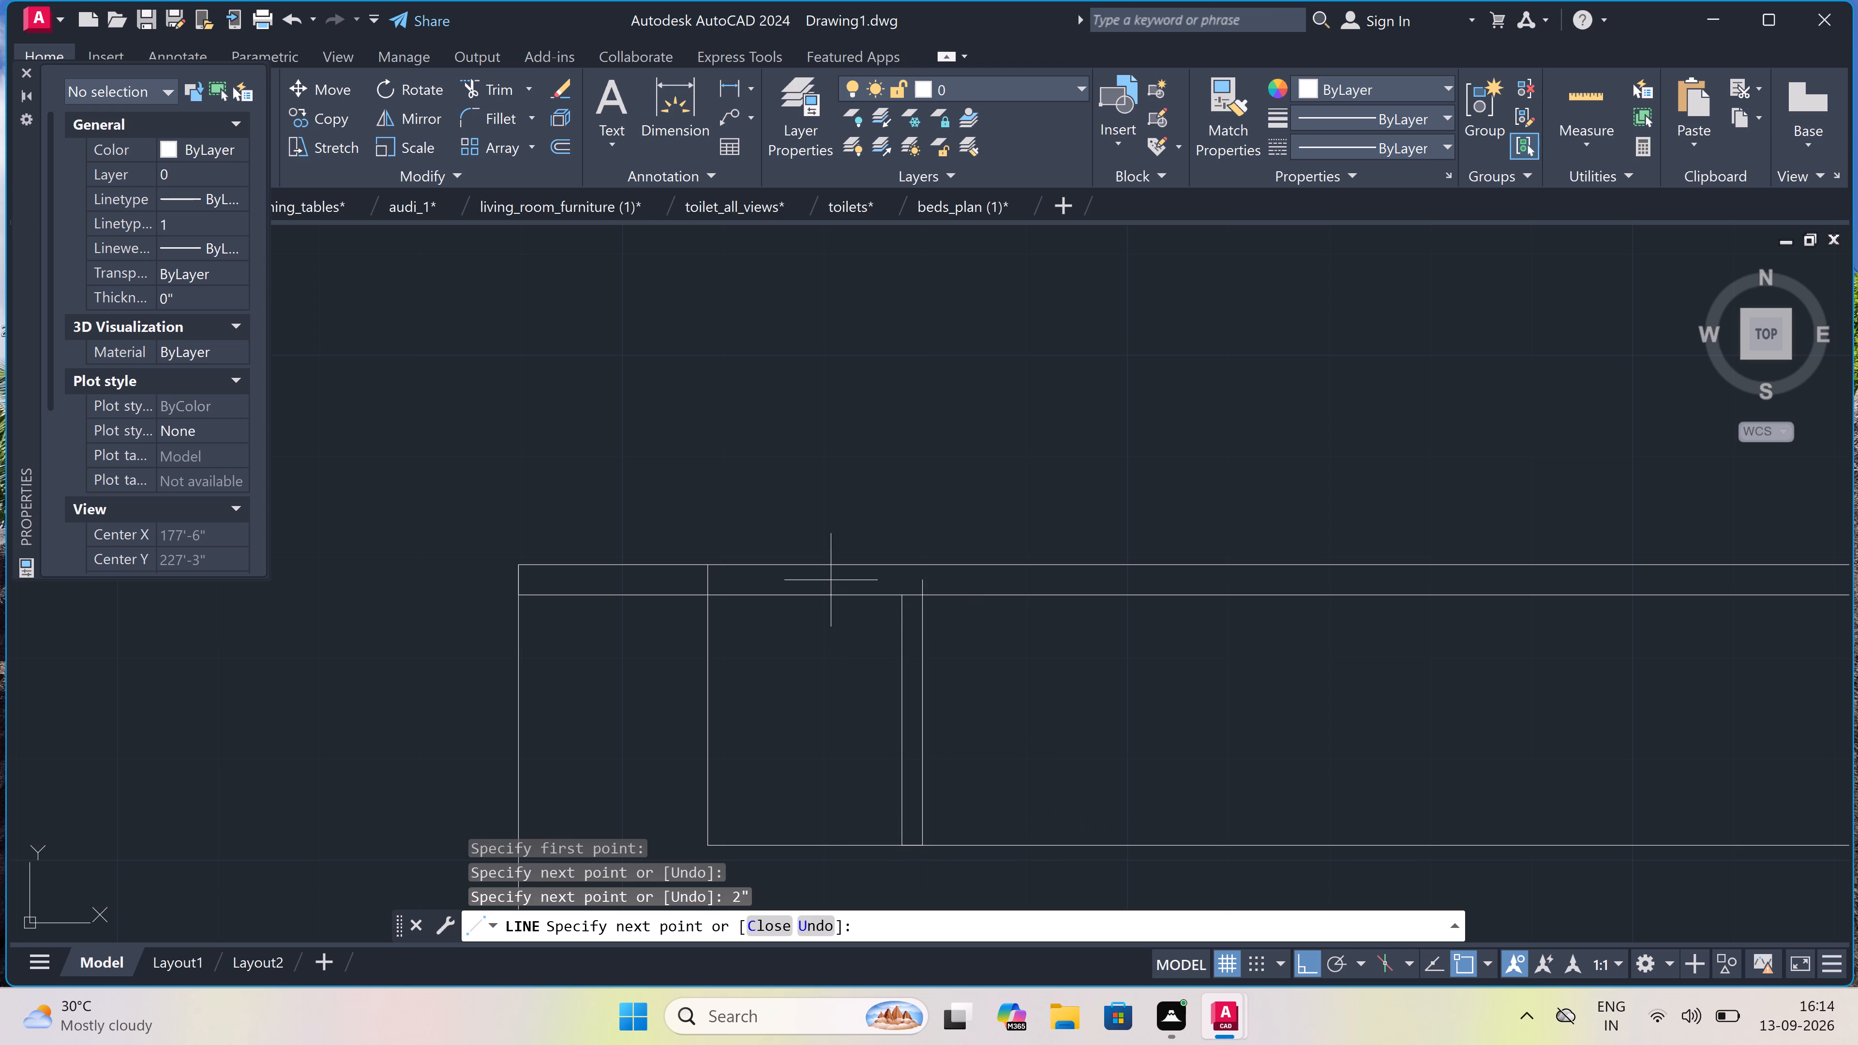
left_click(916, 593)
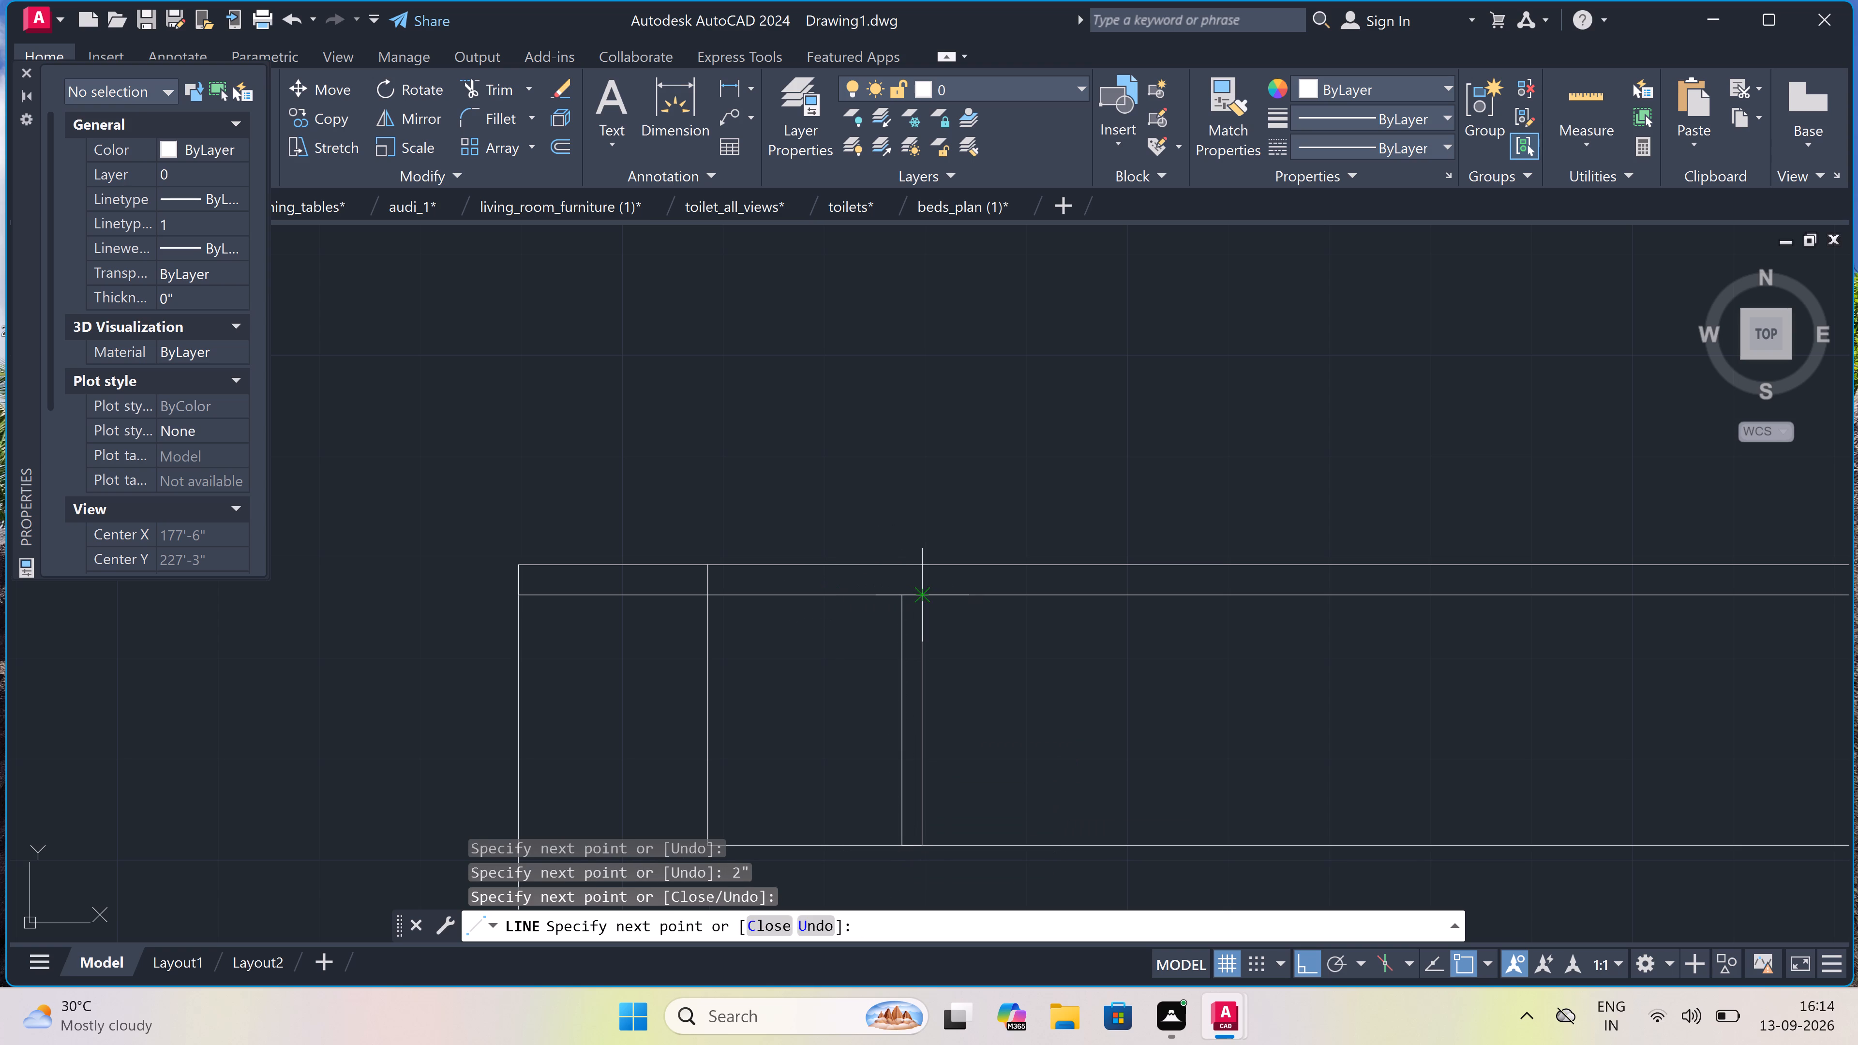
key("Escape")
Copy the two post lines four times to the right at roughly equal spacing along the roof band recess.
left_click_drag(963, 620, 931, 660)
left_click(869, 722)
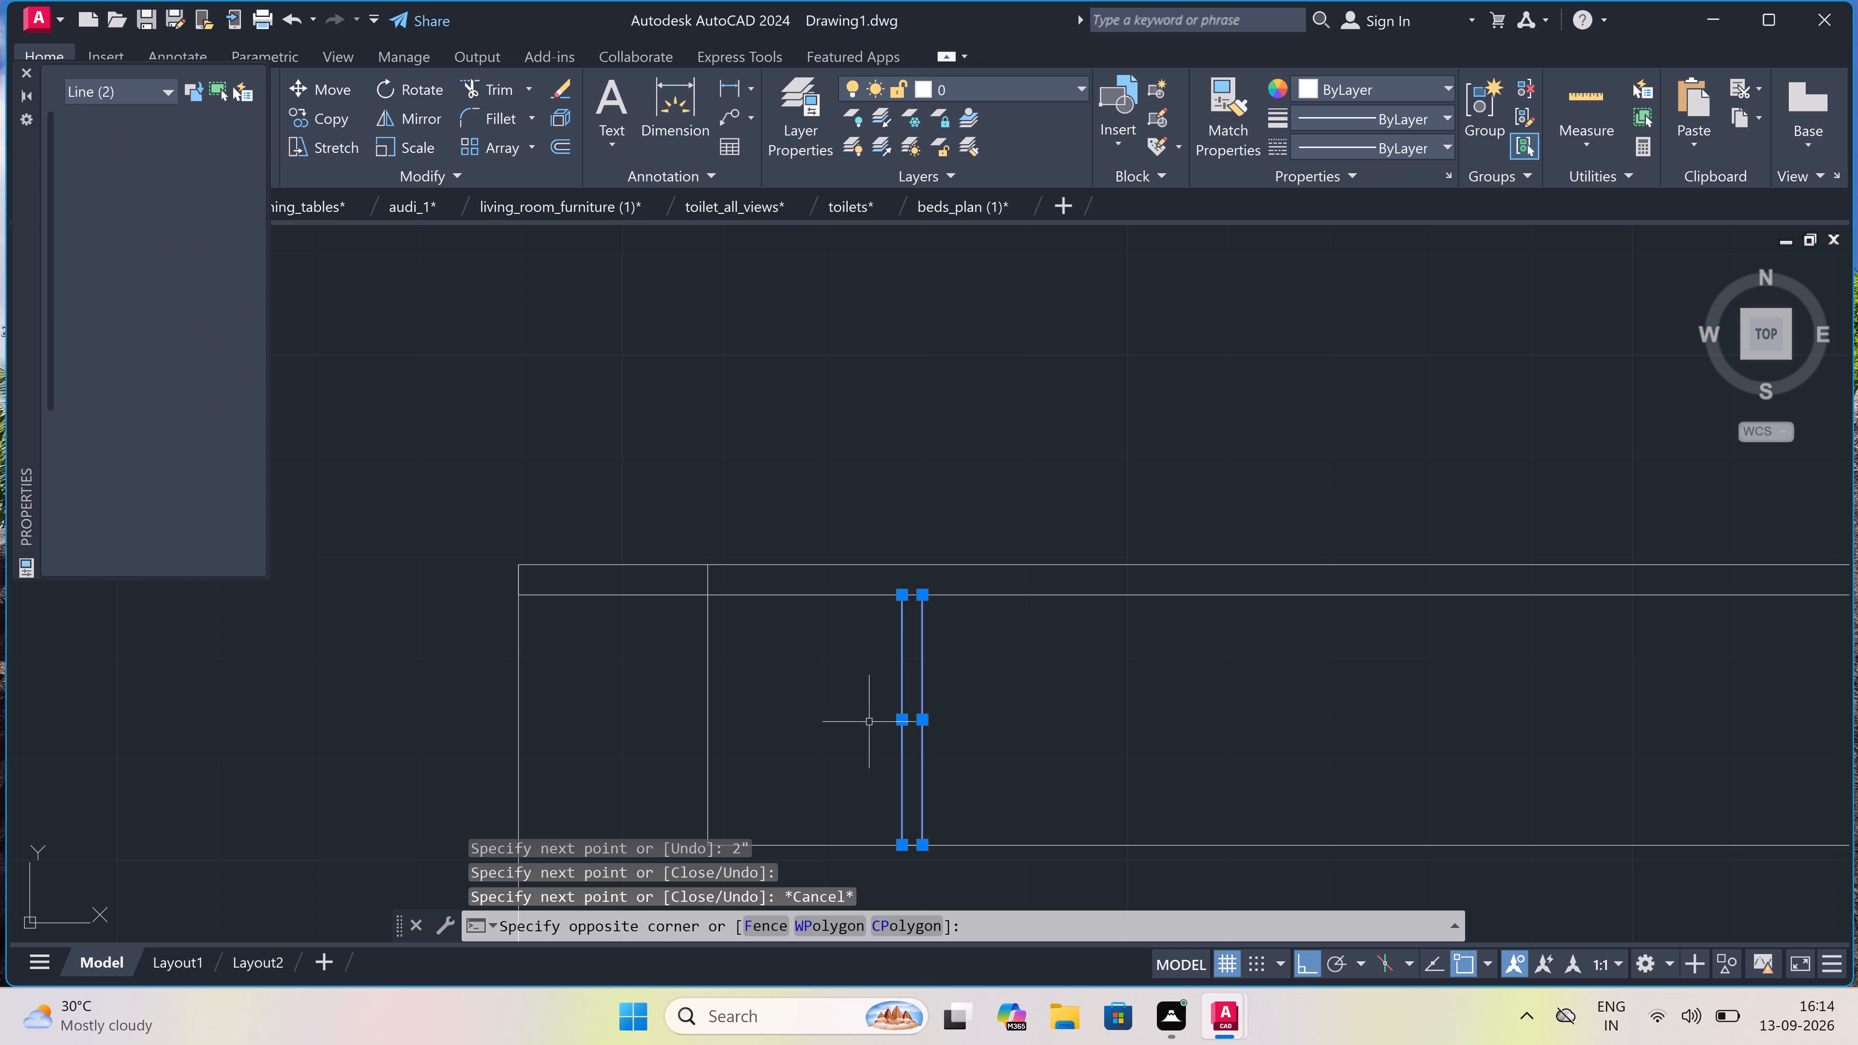
left_click(337, 118)
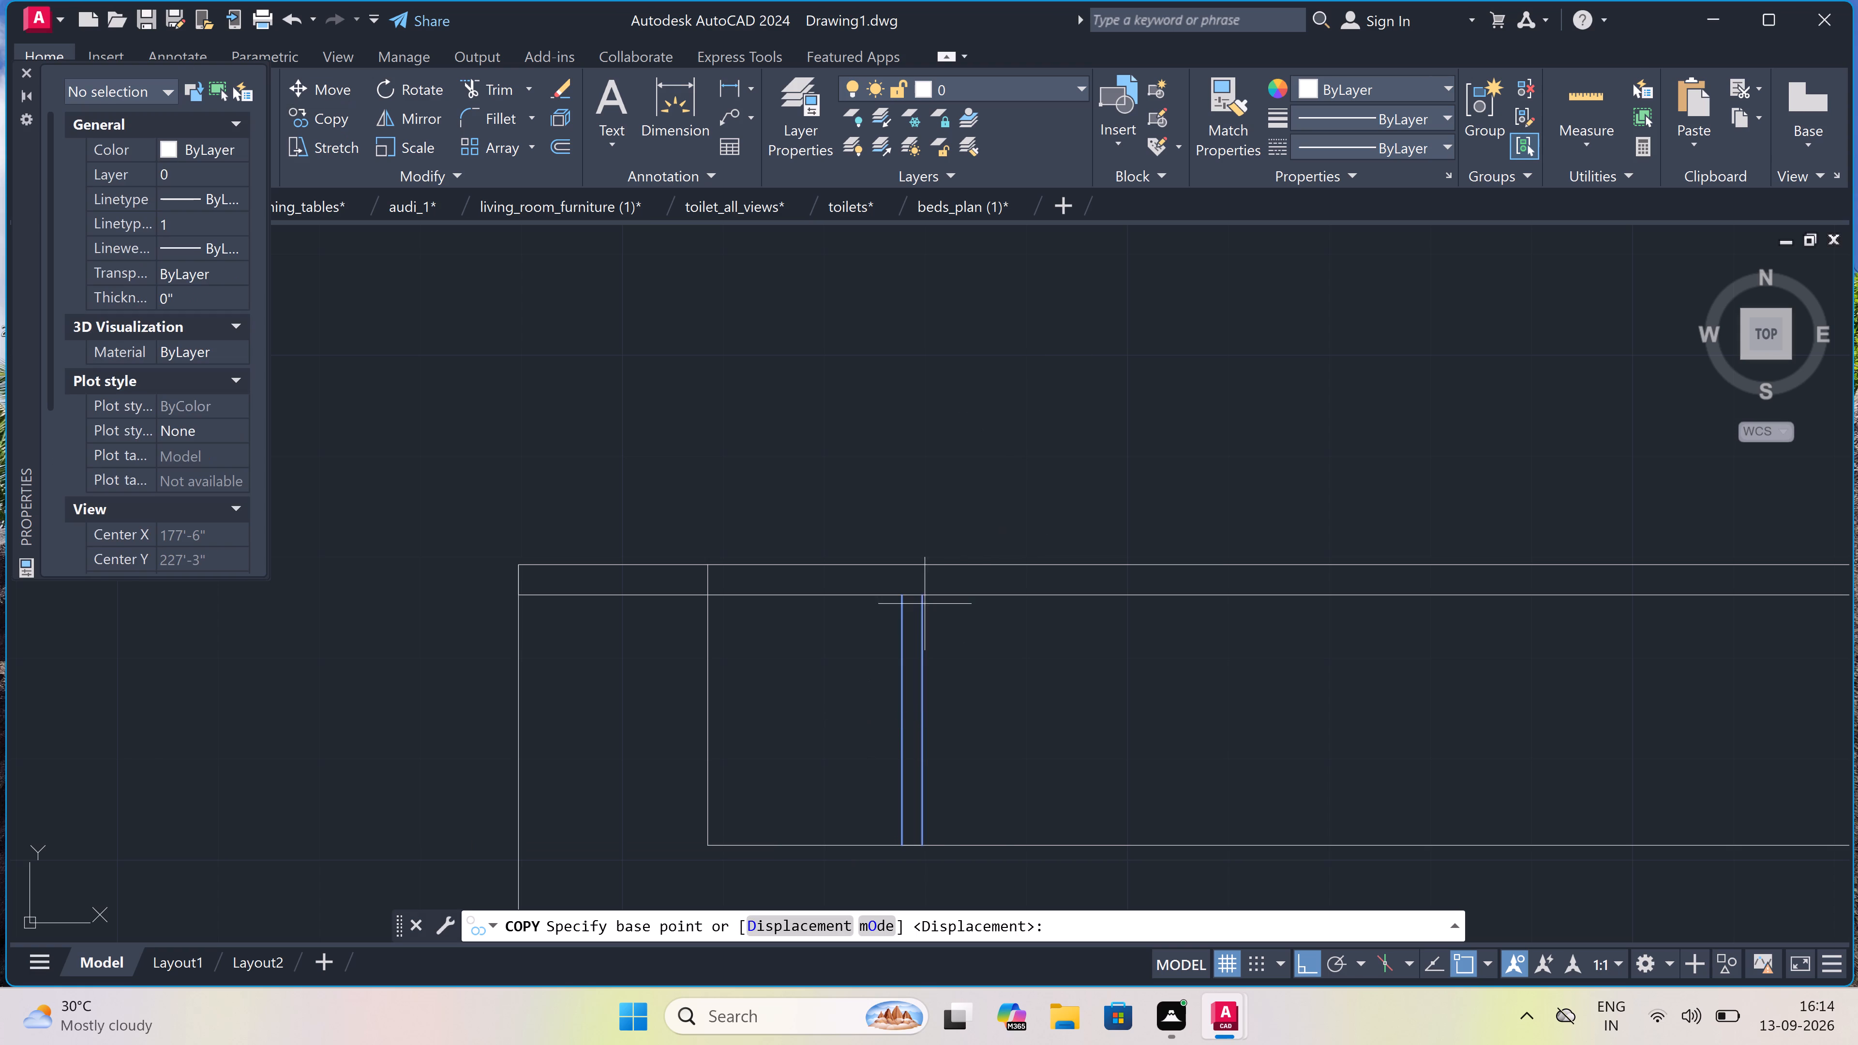
left_click_drag(917, 600, 956, 597)
scroll(1033, 579, "down", 3)
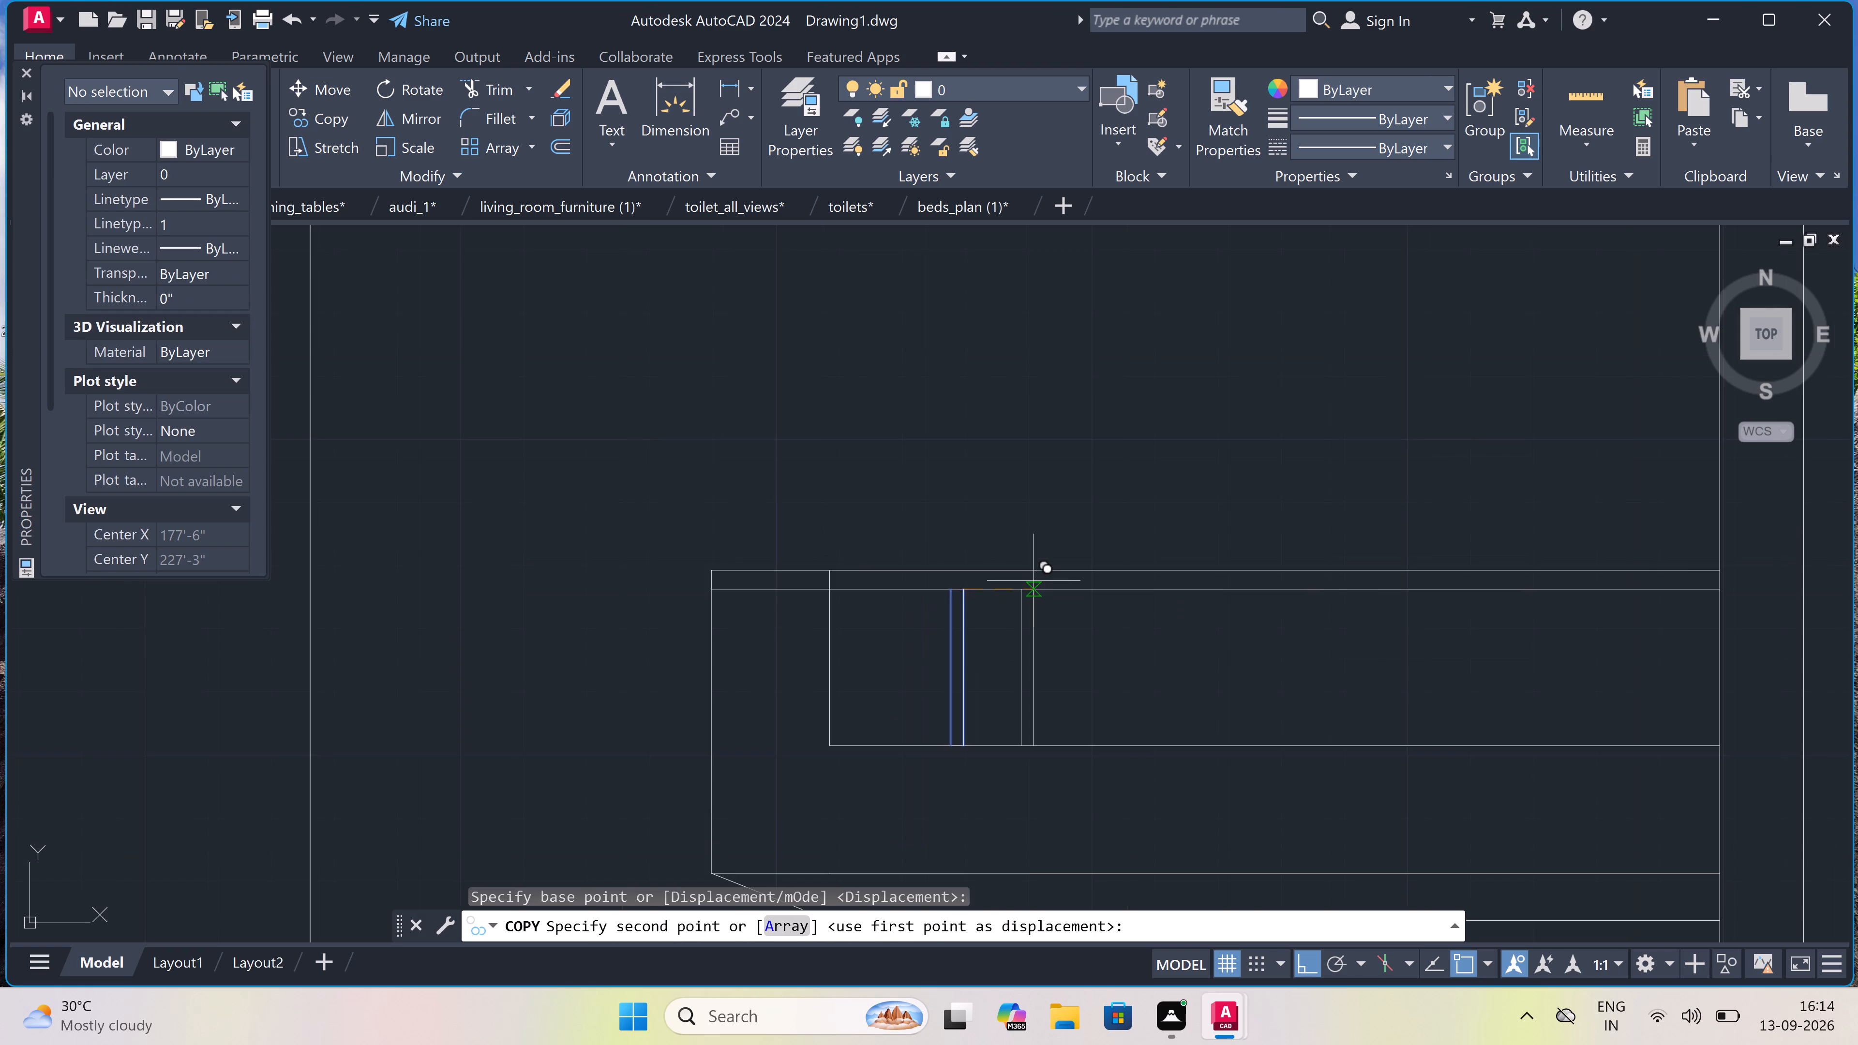
scroll(1055, 583, "up", 3)
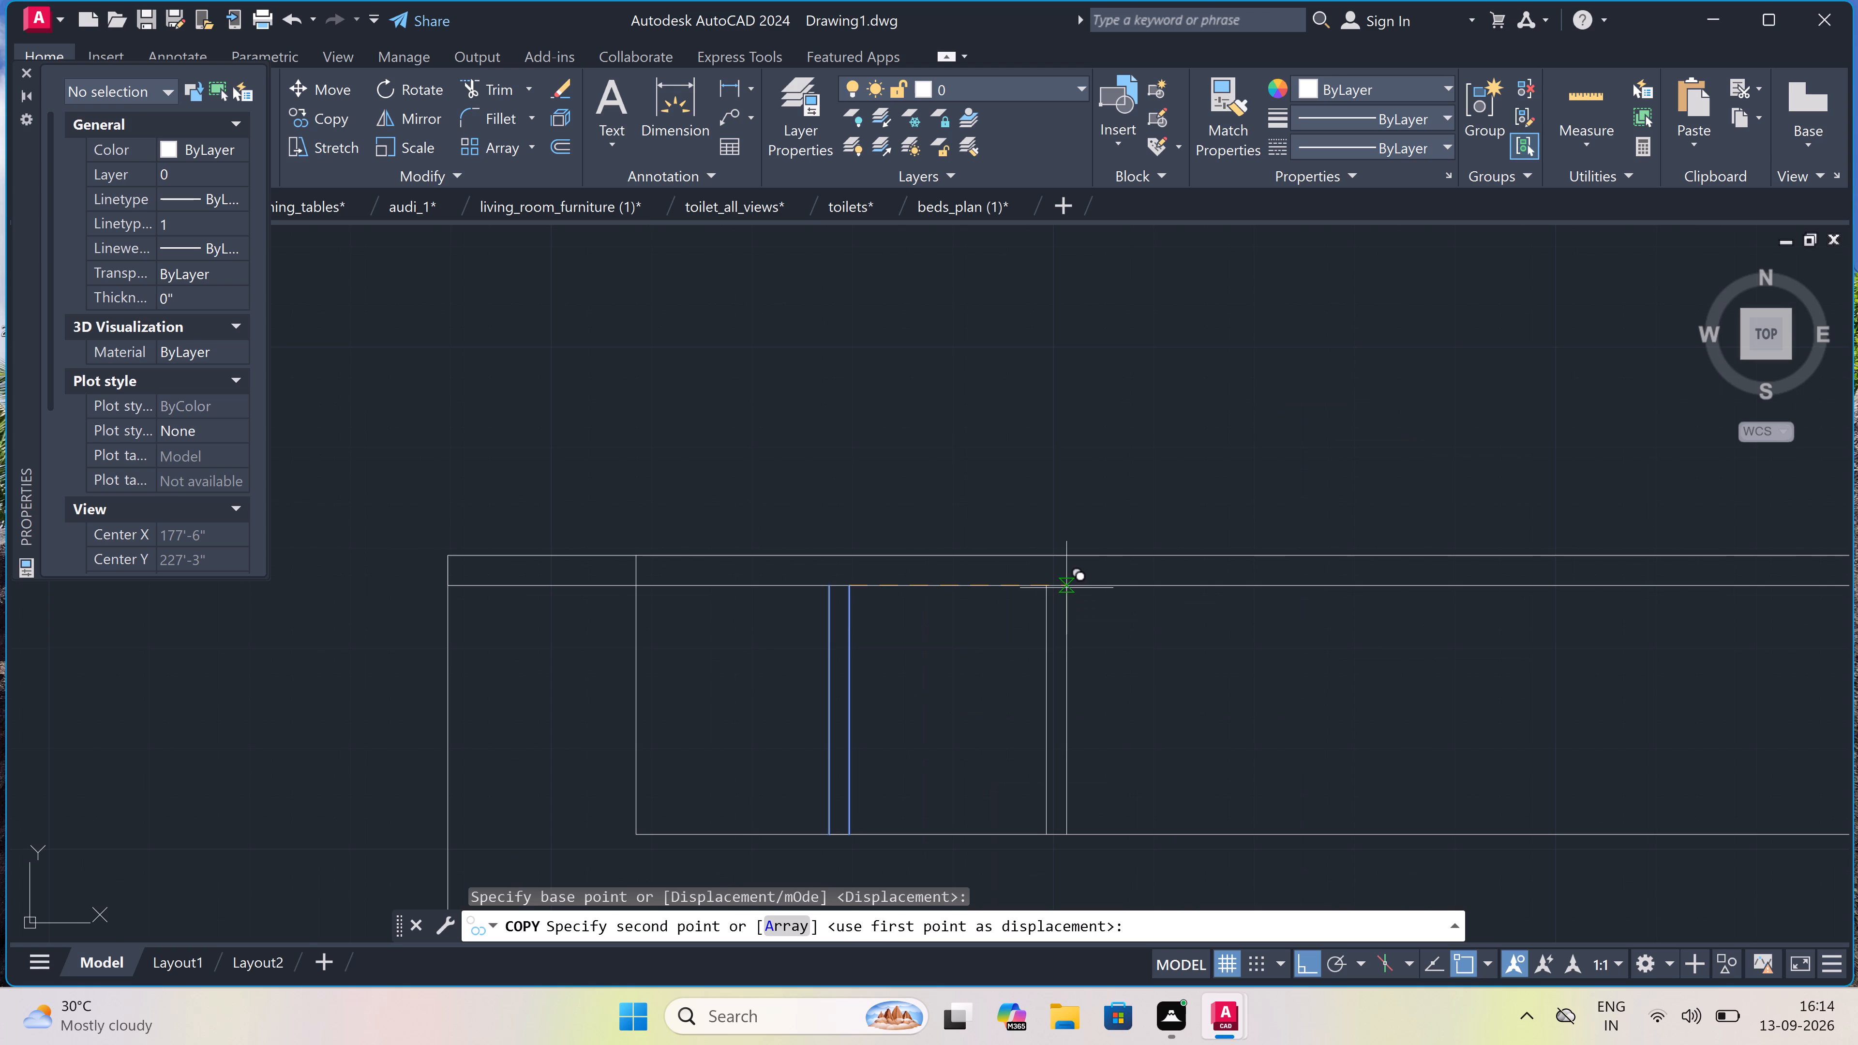
left_click(1069, 588)
left_click(1303, 577)
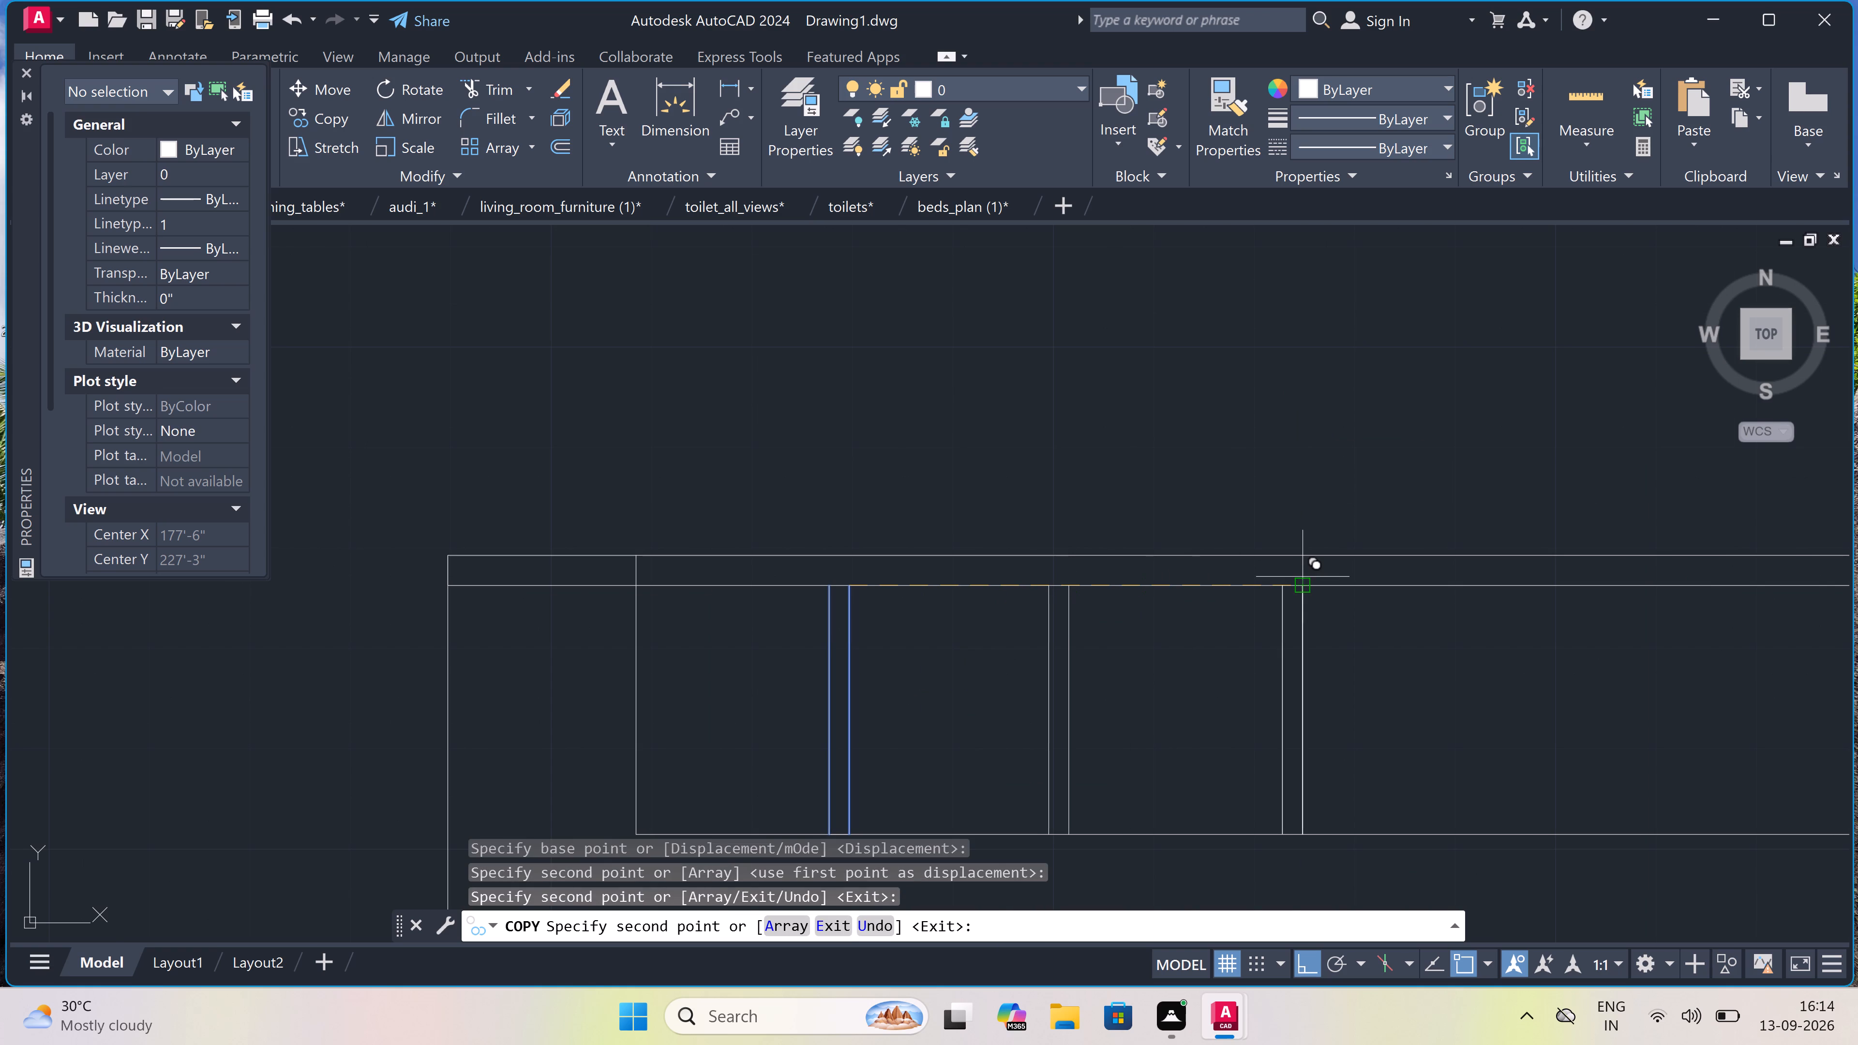
scroll(1303, 577, "down", 3)
scroll(1351, 566, "up", 3)
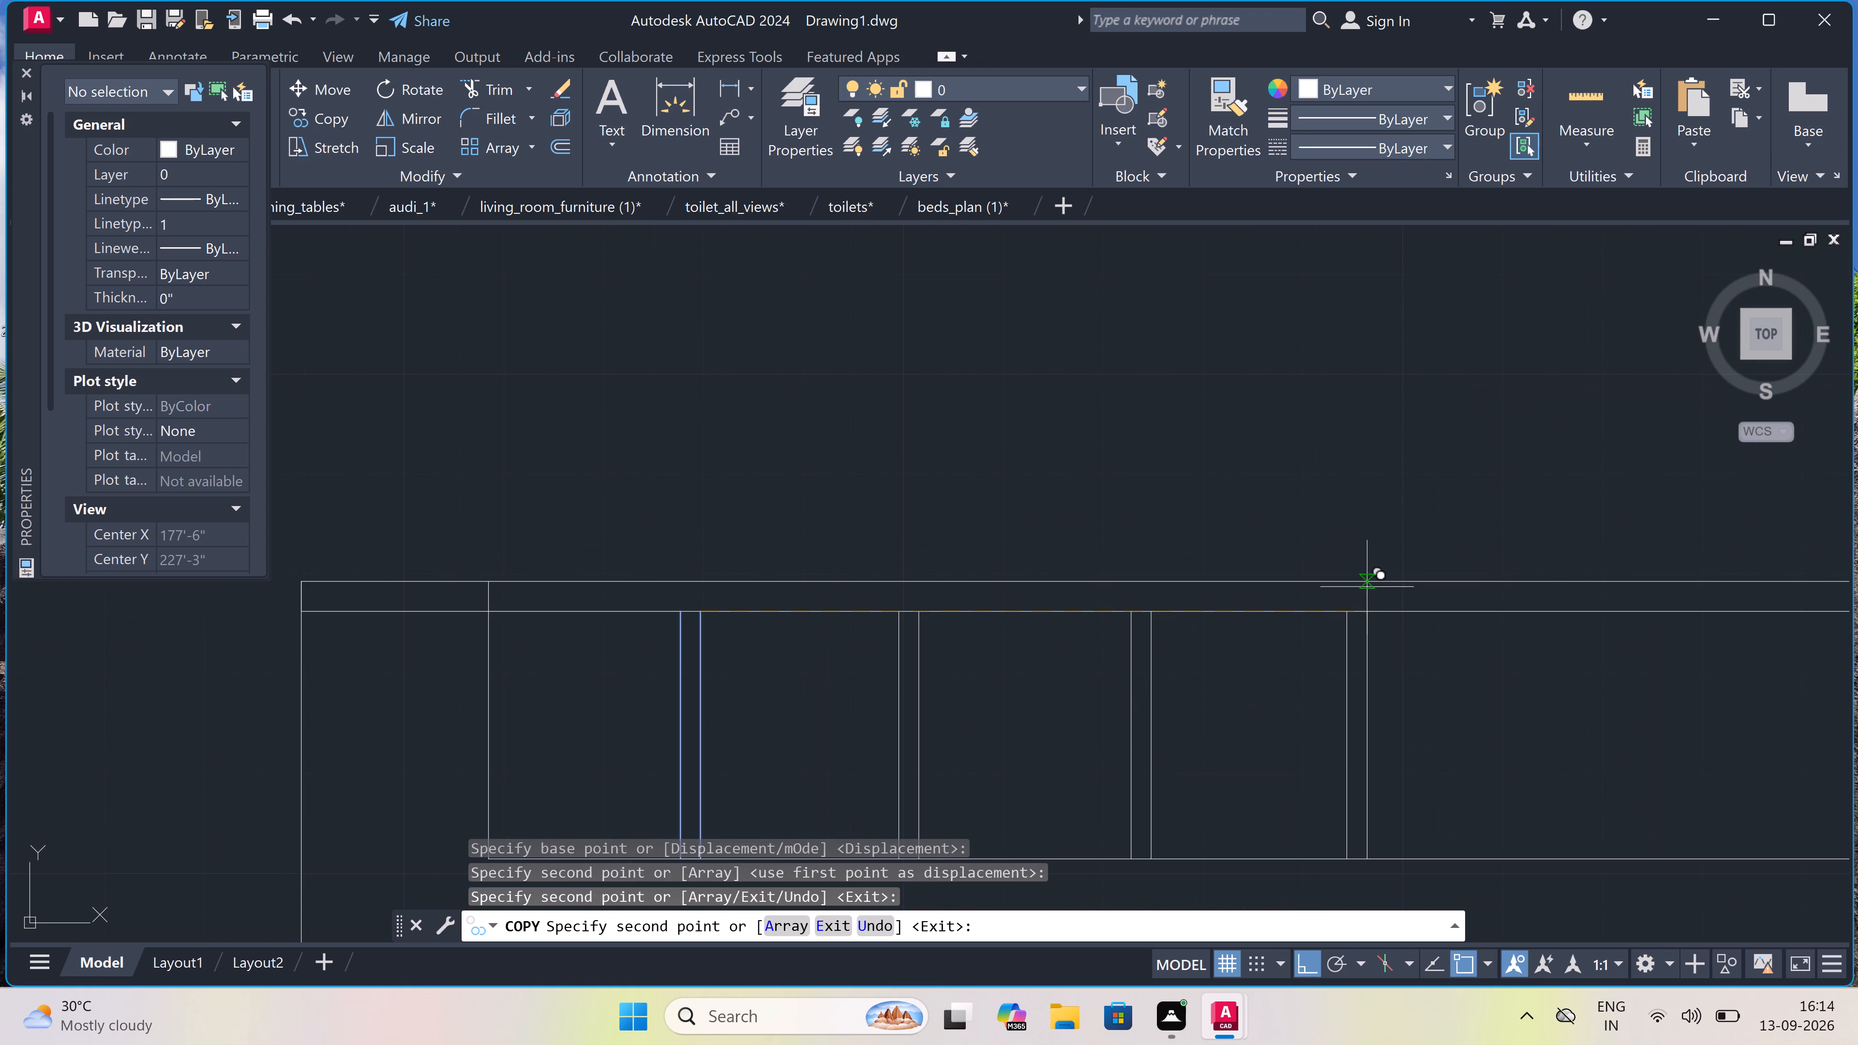
left_click(1397, 608)
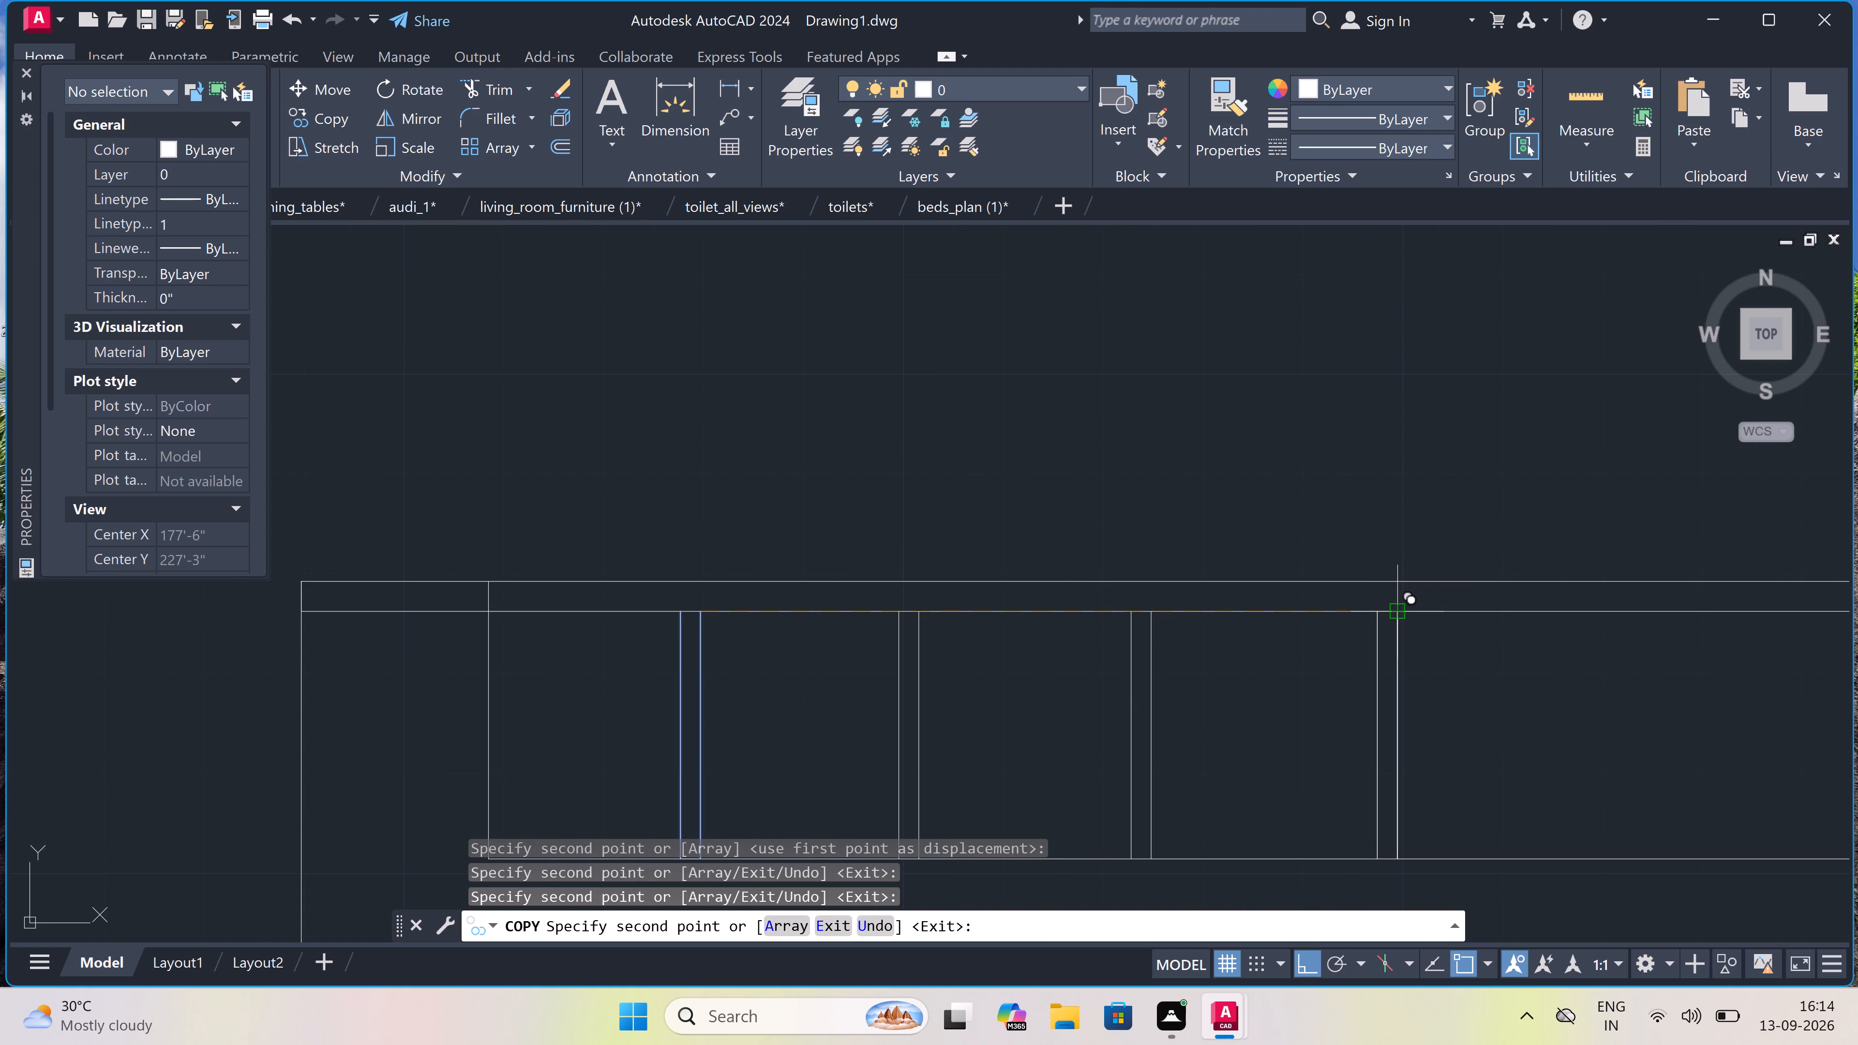
scroll(1399, 615, "down", 3)
scroll(1449, 607, "up", 3)
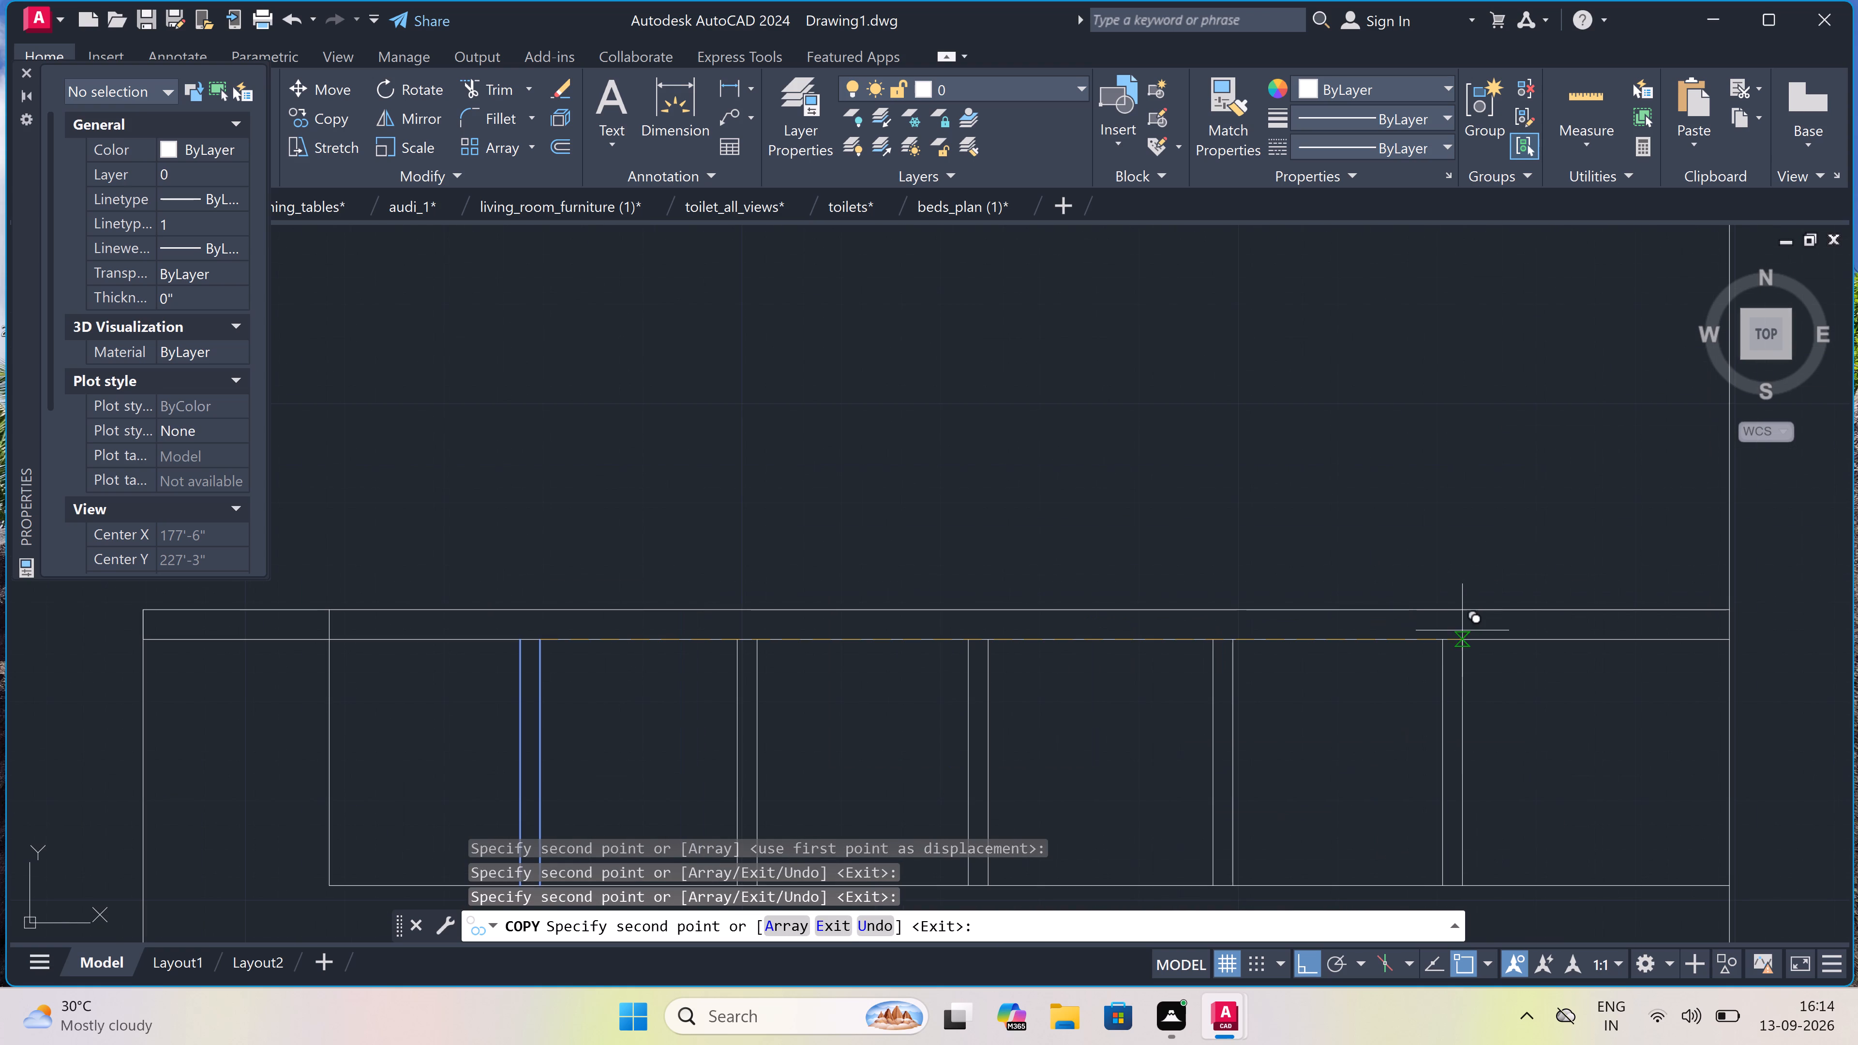
left_click(1480, 642)
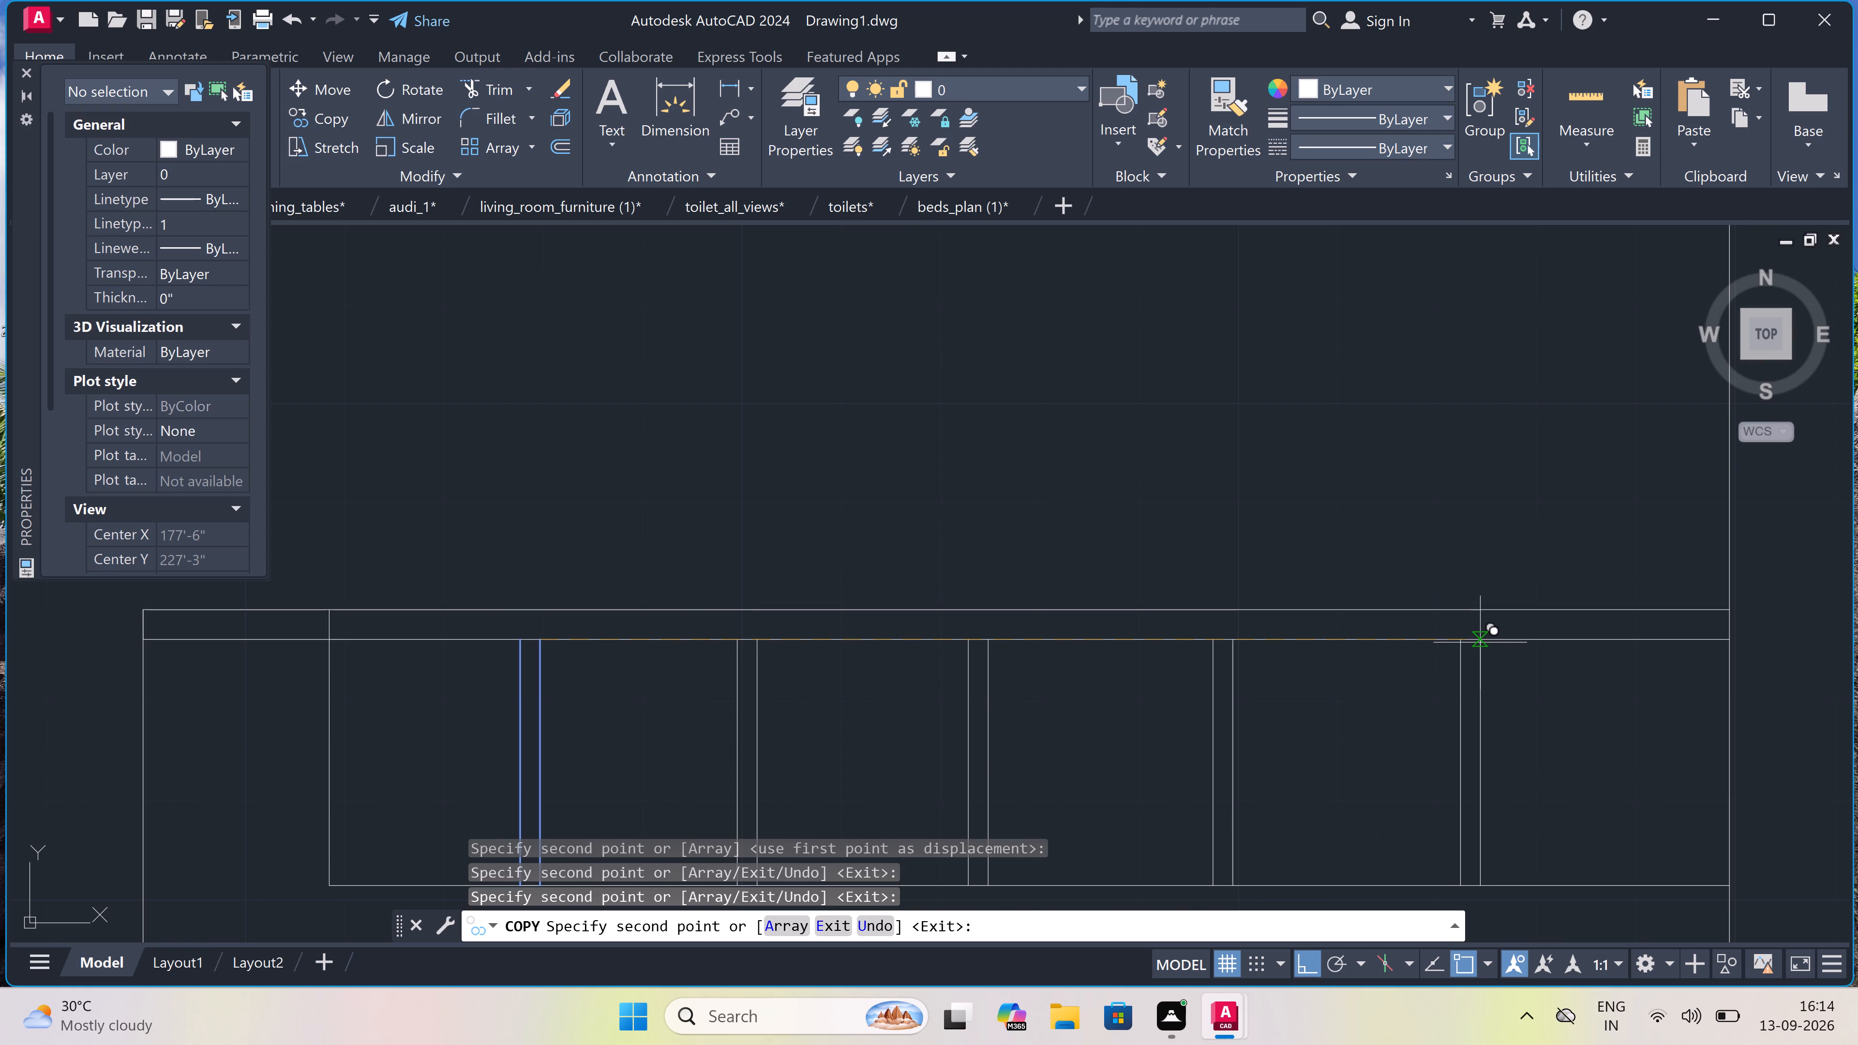
key("Escape")
scroll(1443, 633, "down", 4)
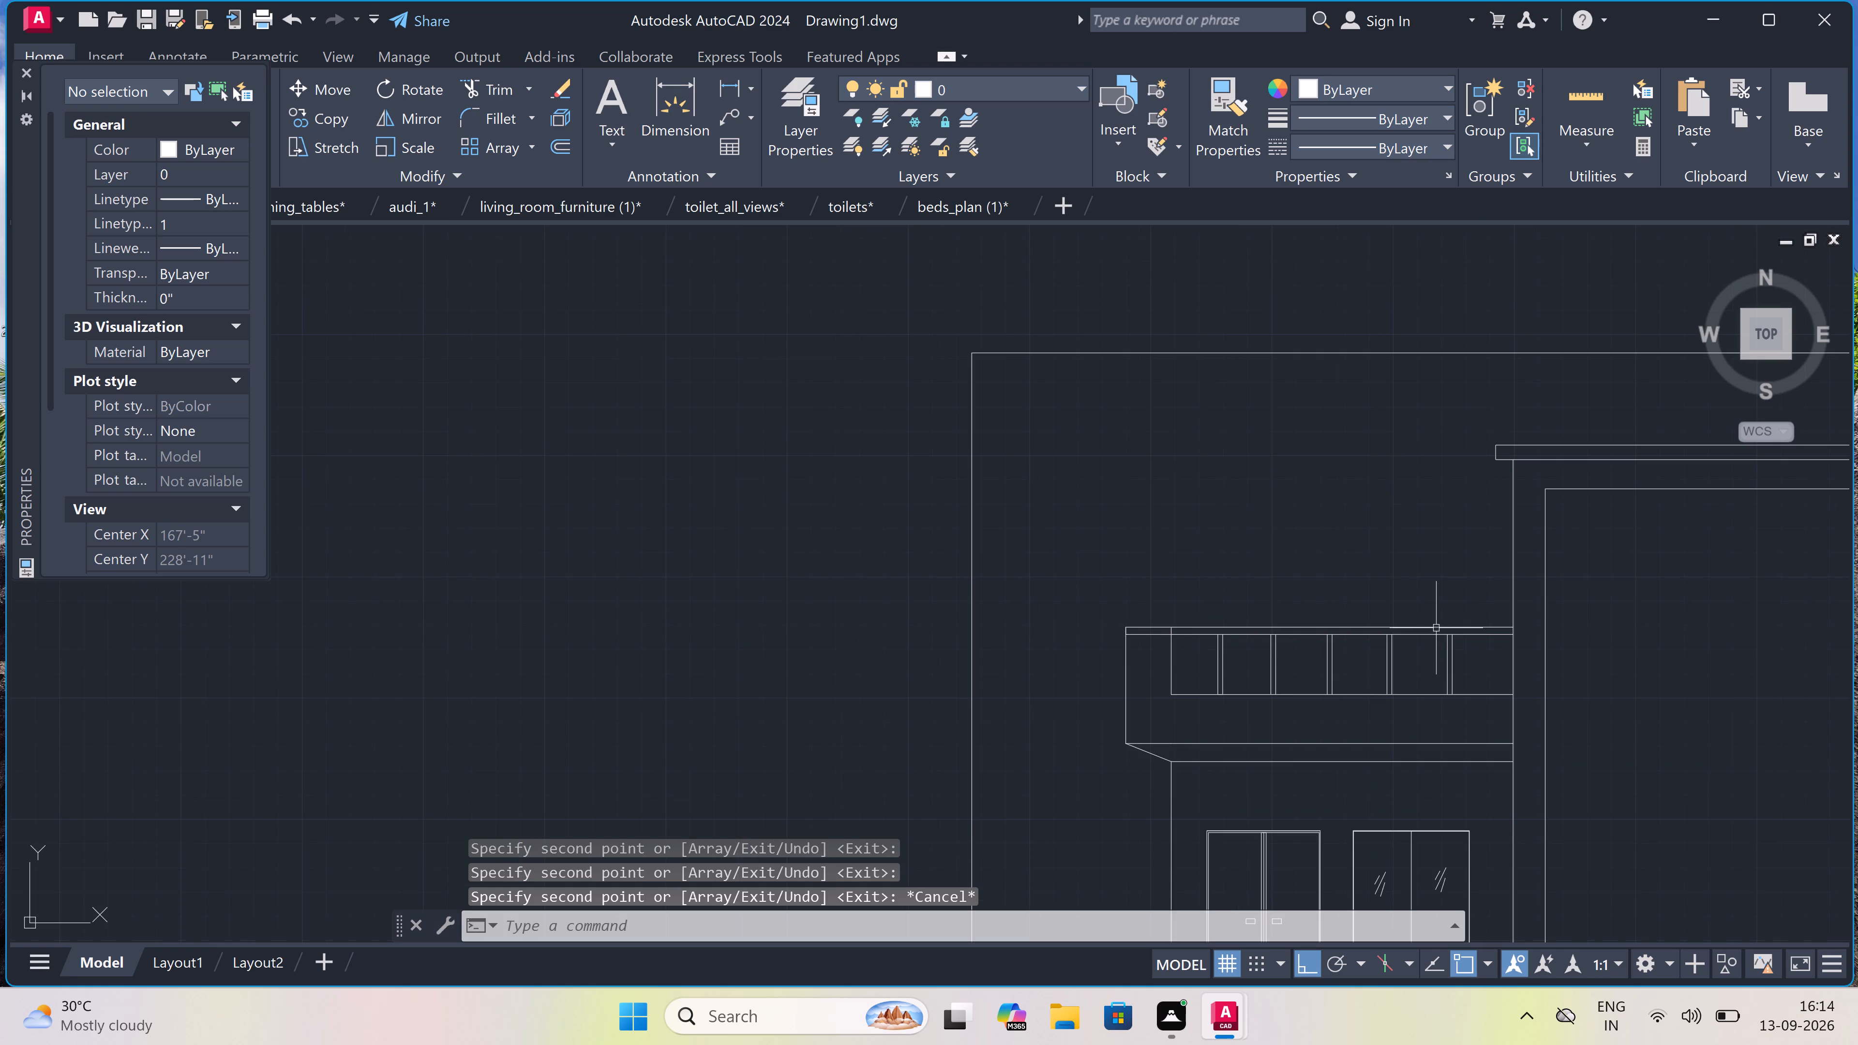
Trim the roof band's second horizontal line between the band's left edge and the recess's left vertical line.
scroll(1151, 627, "up", 4)
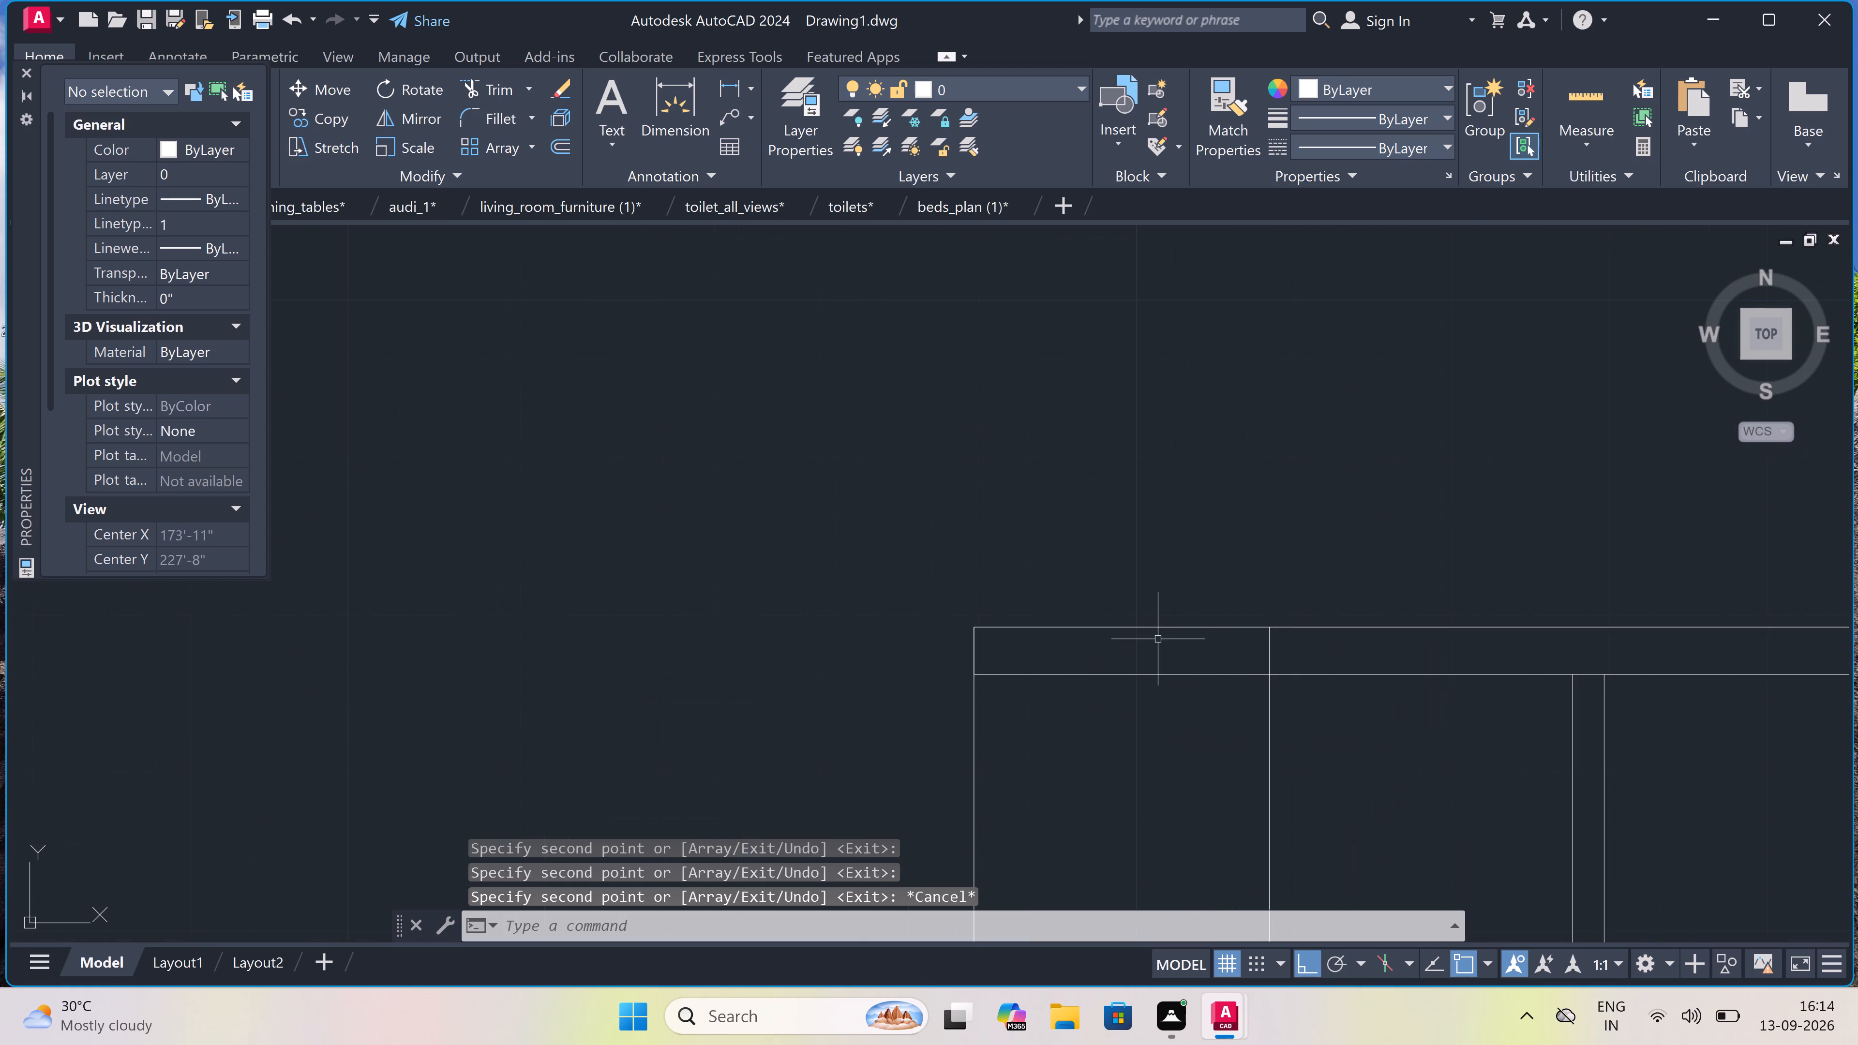
key("t")
key("r")
key("space")
left_click_drag(1161, 667, 1154, 697)
left_click(1115, 728)
key("Escape")
scroll(1113, 719, "down", 4)
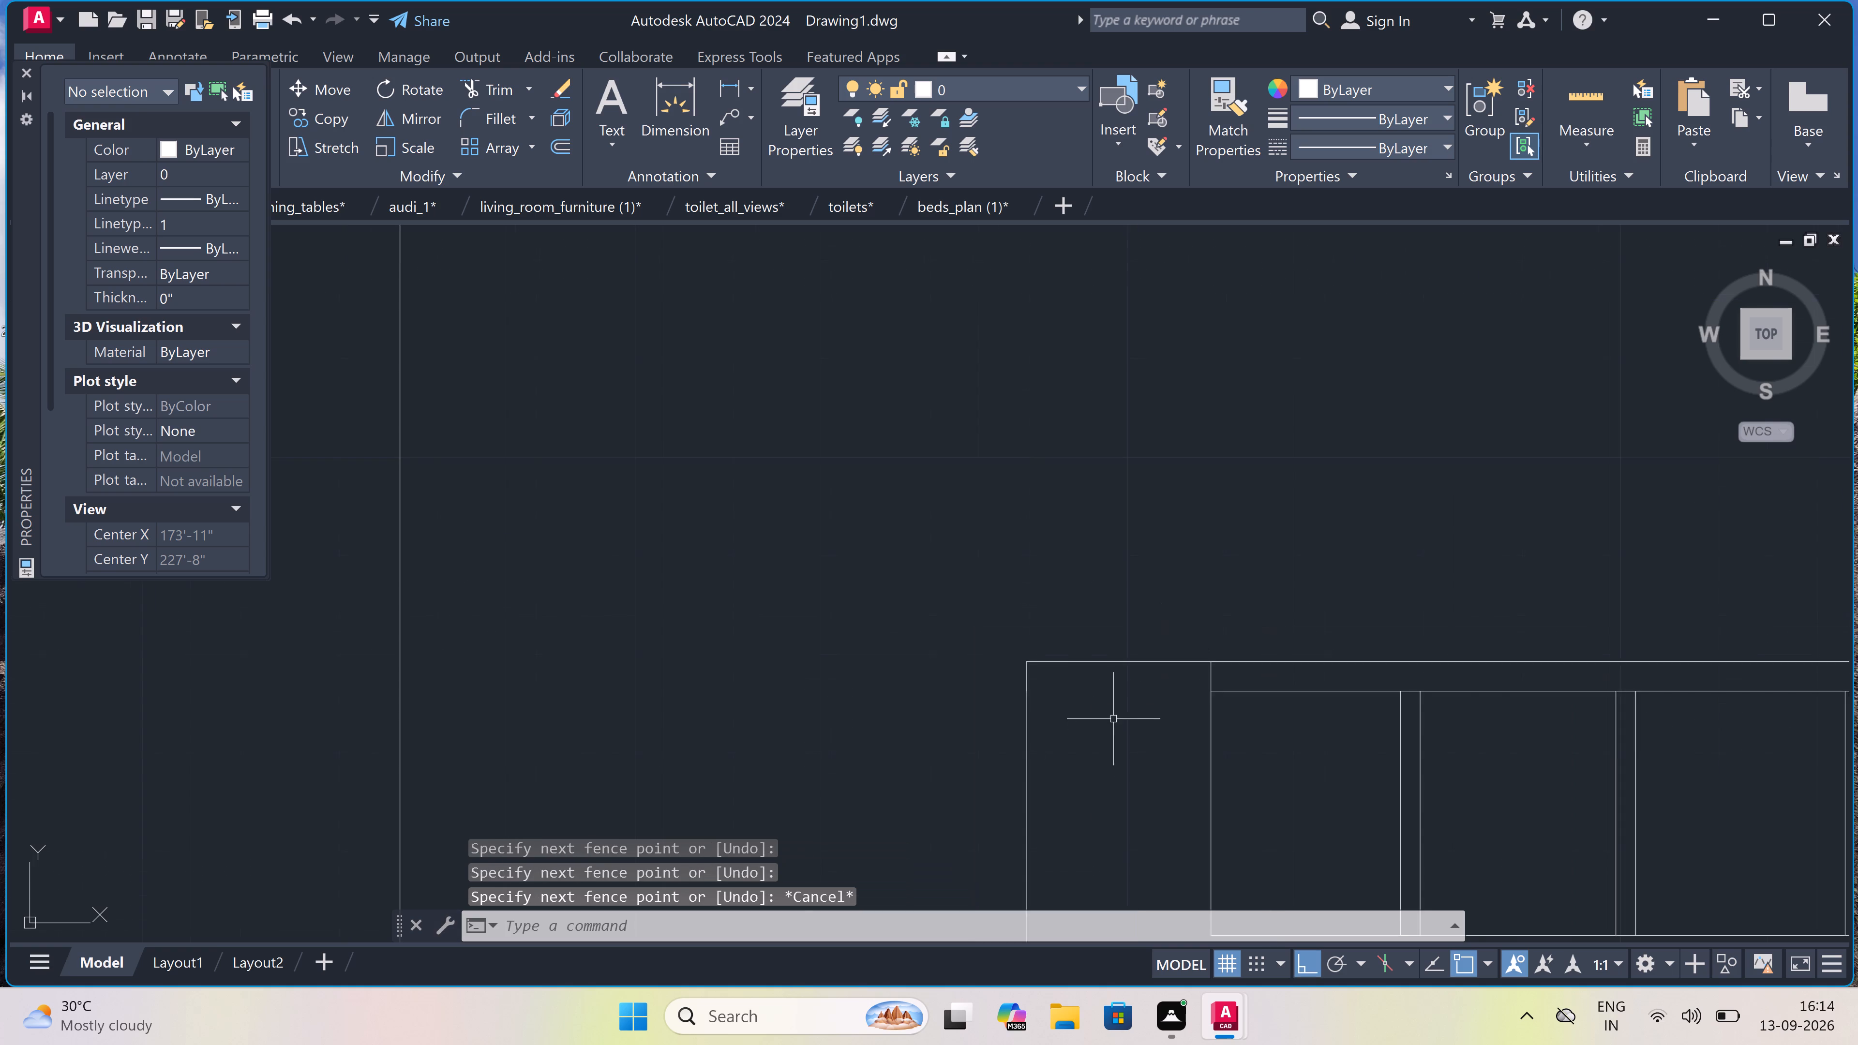
Draw a horizontal line across the tall block's inner panel, joining the midpoints of its left and right sides.
scroll(1113, 719, "down", 5)
scroll(1227, 755, "up", 4)
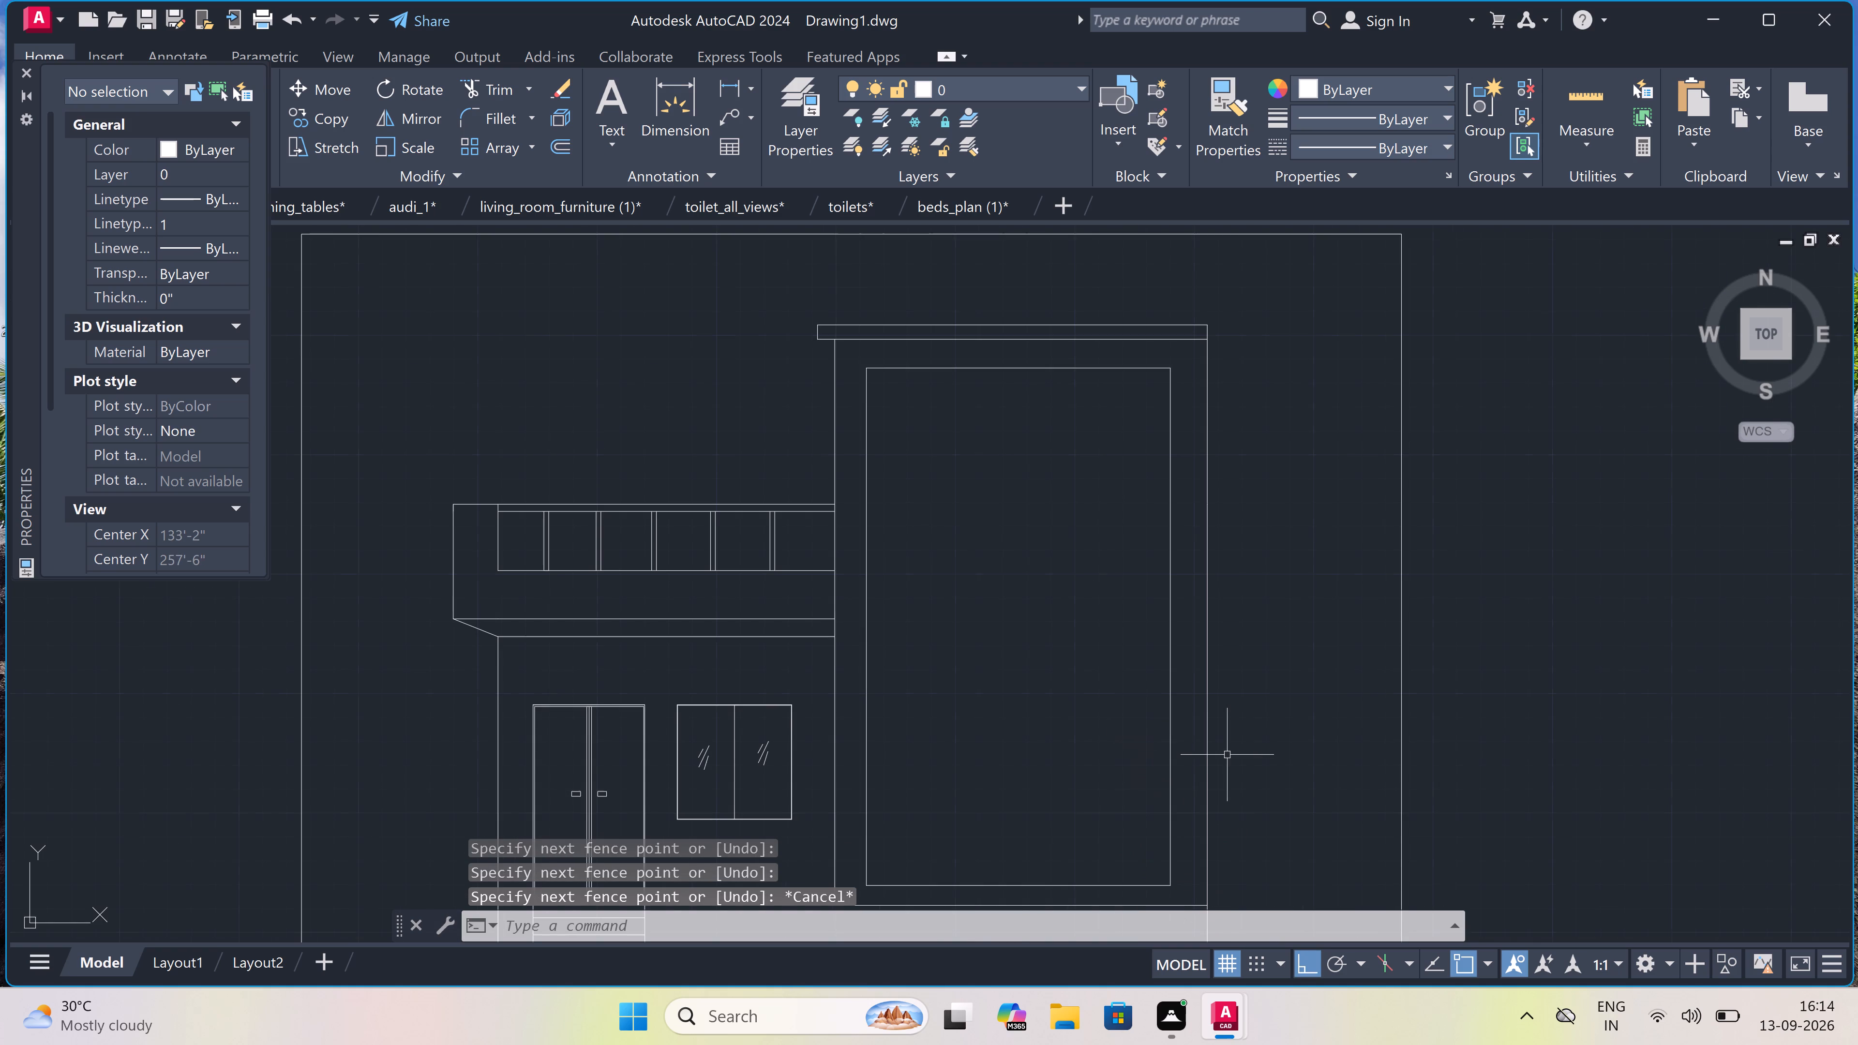
scroll(1228, 748, "down", 1)
scroll(1139, 707, "down", 2)
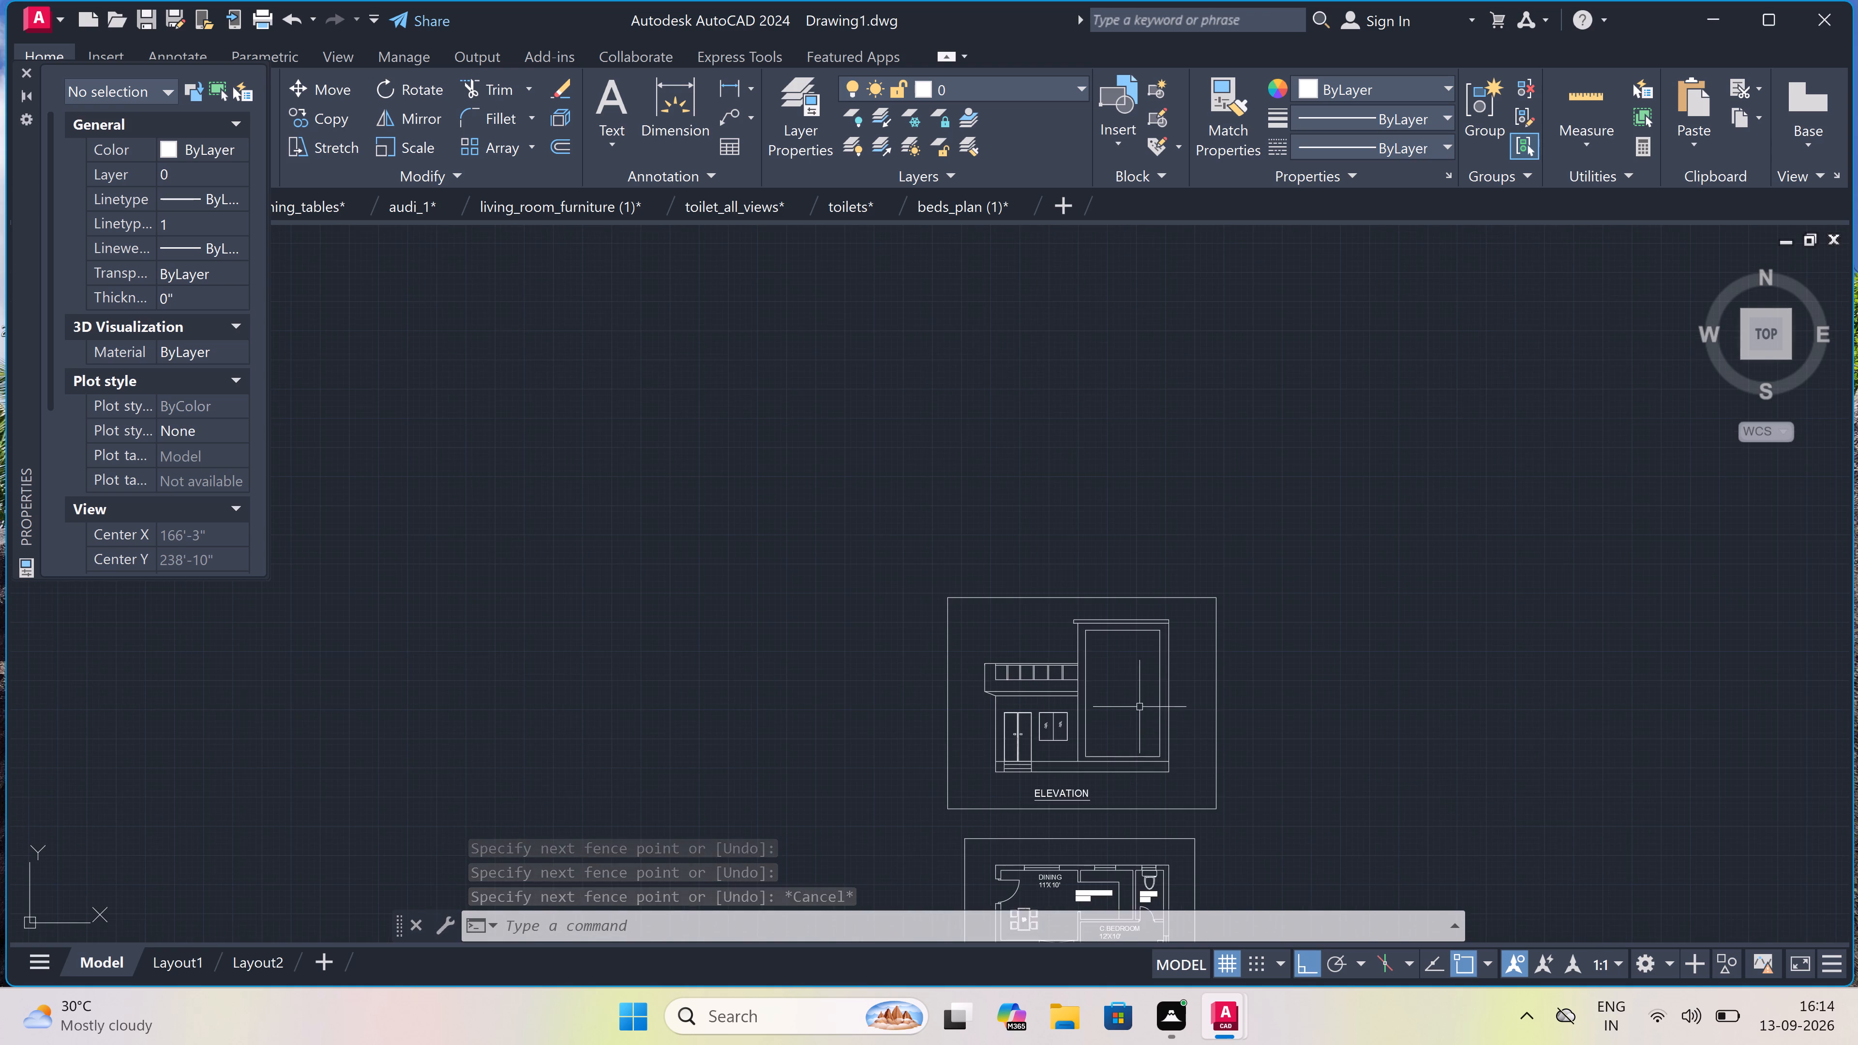
scroll(1137, 715, "up", 2)
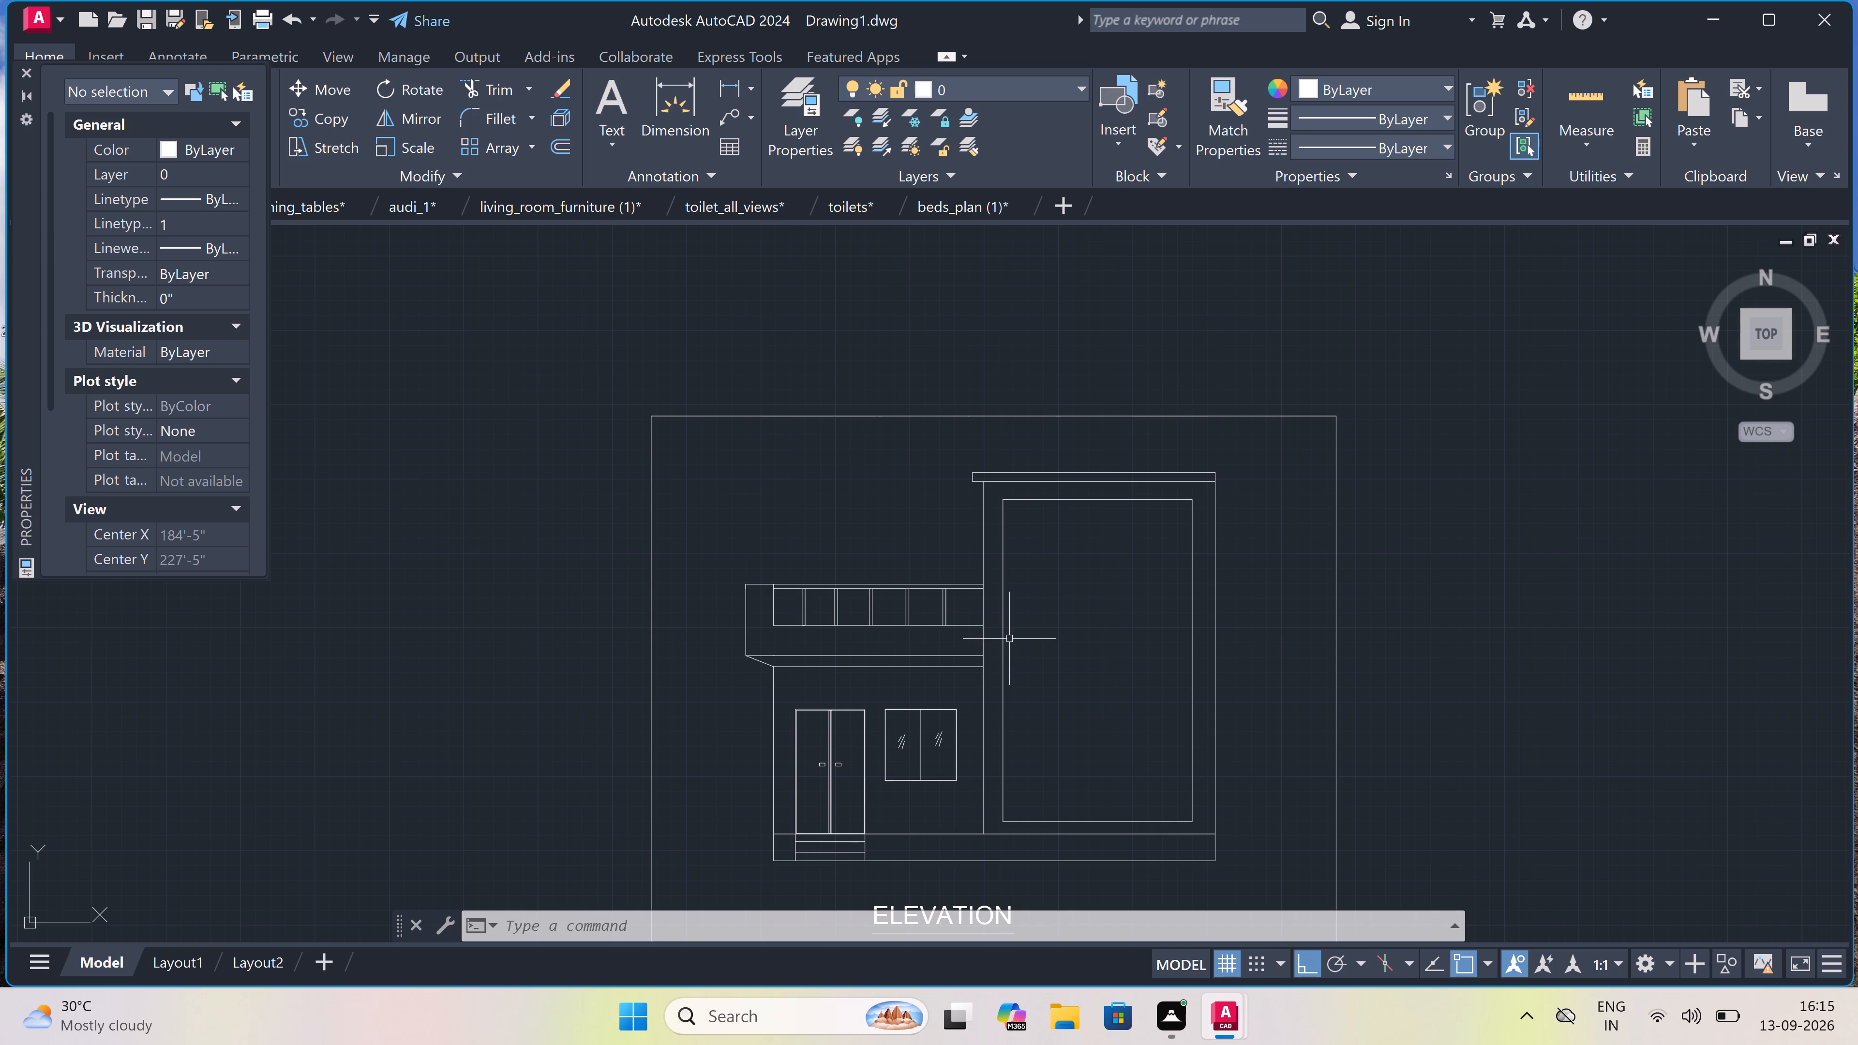
key("l")
key("space")
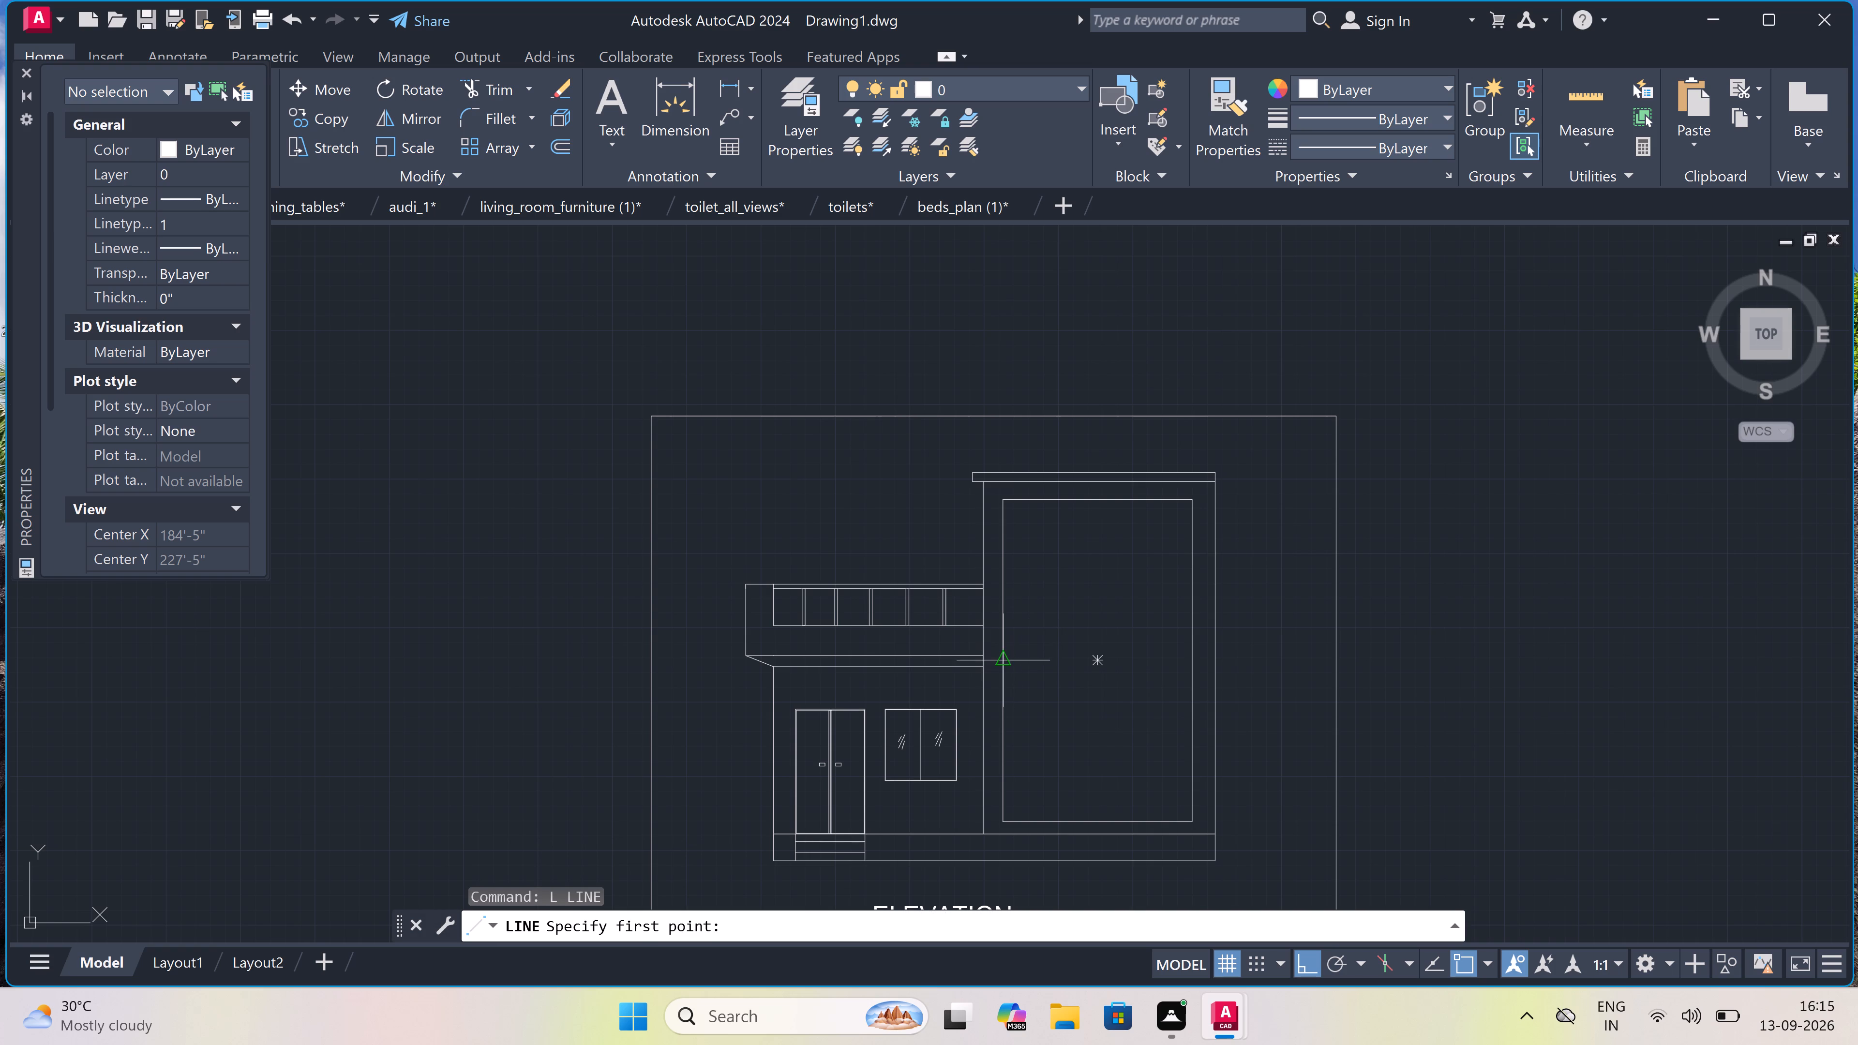
left_click(1007, 658)
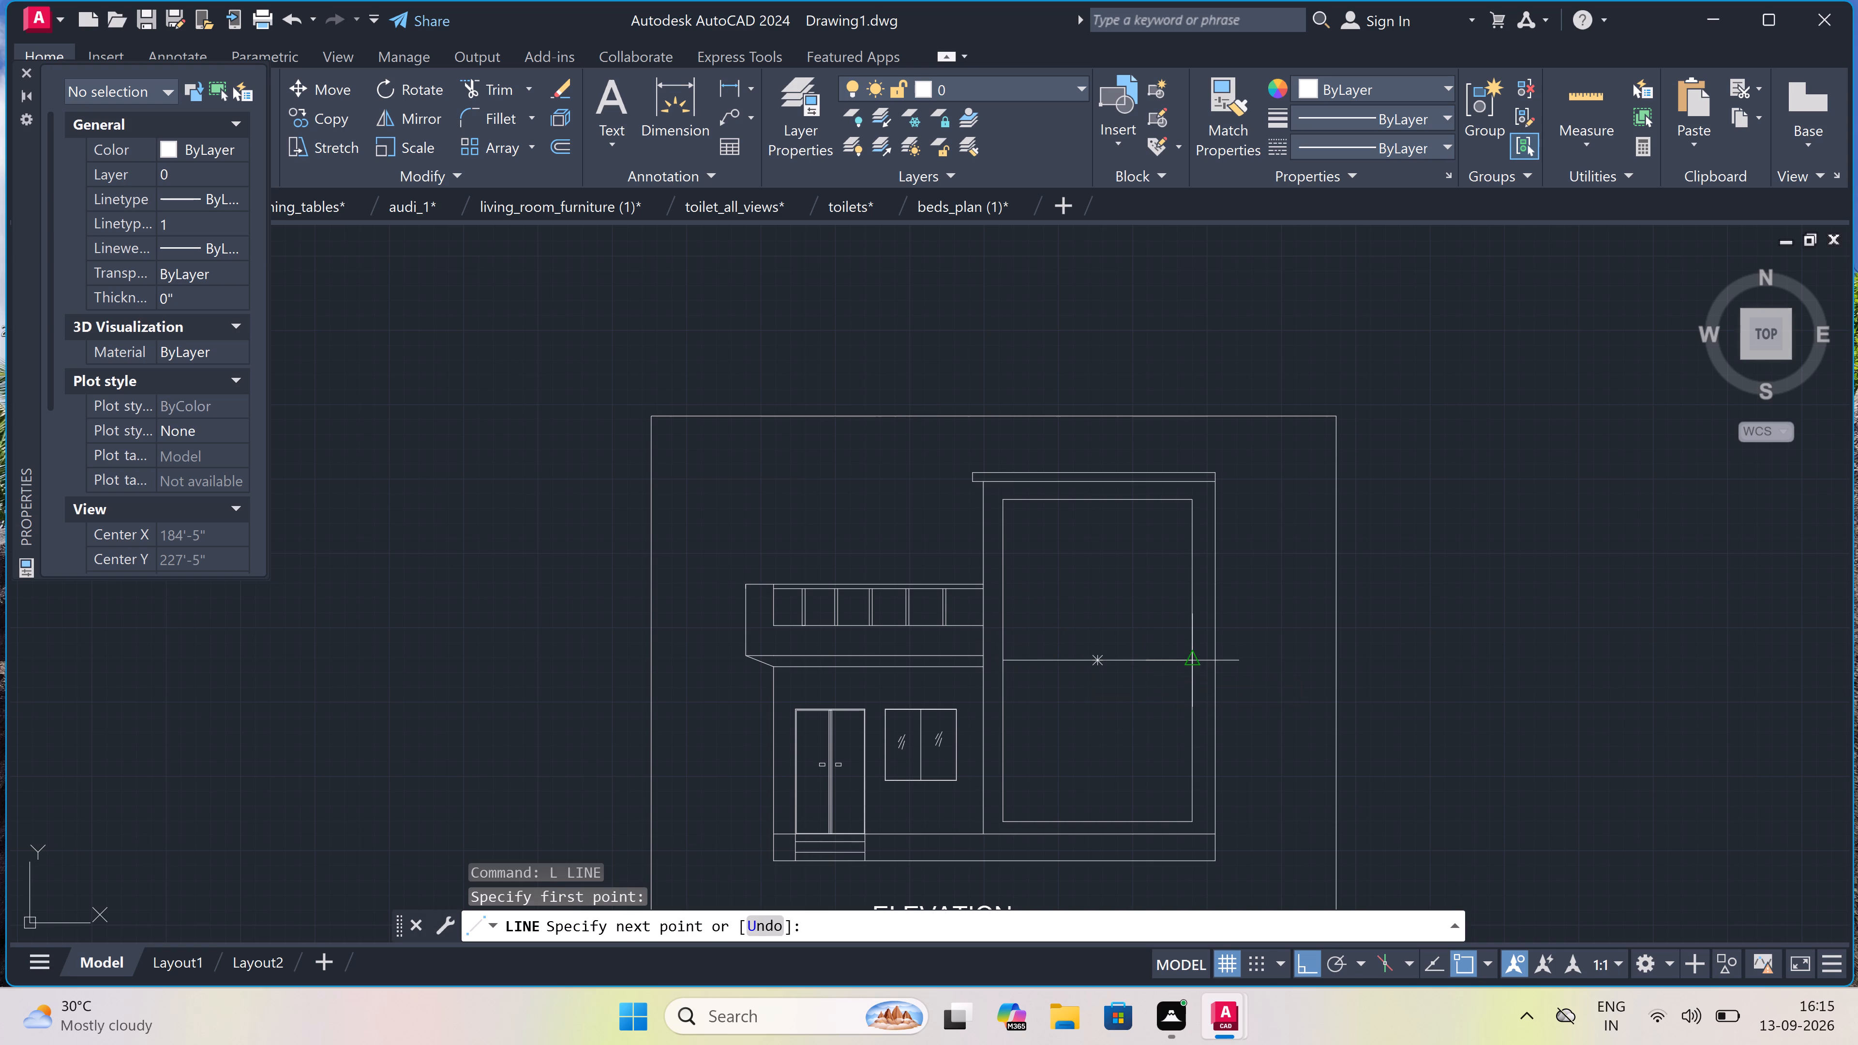
left_click(1192, 656)
key("Escape")
Draw a rectangle slightly inset within the lower half of the tall block's inner panel.
type("RE")
key("c")
key("space")
scroll(1009, 691, "up", 3)
scroll(1002, 616, "up", 2)
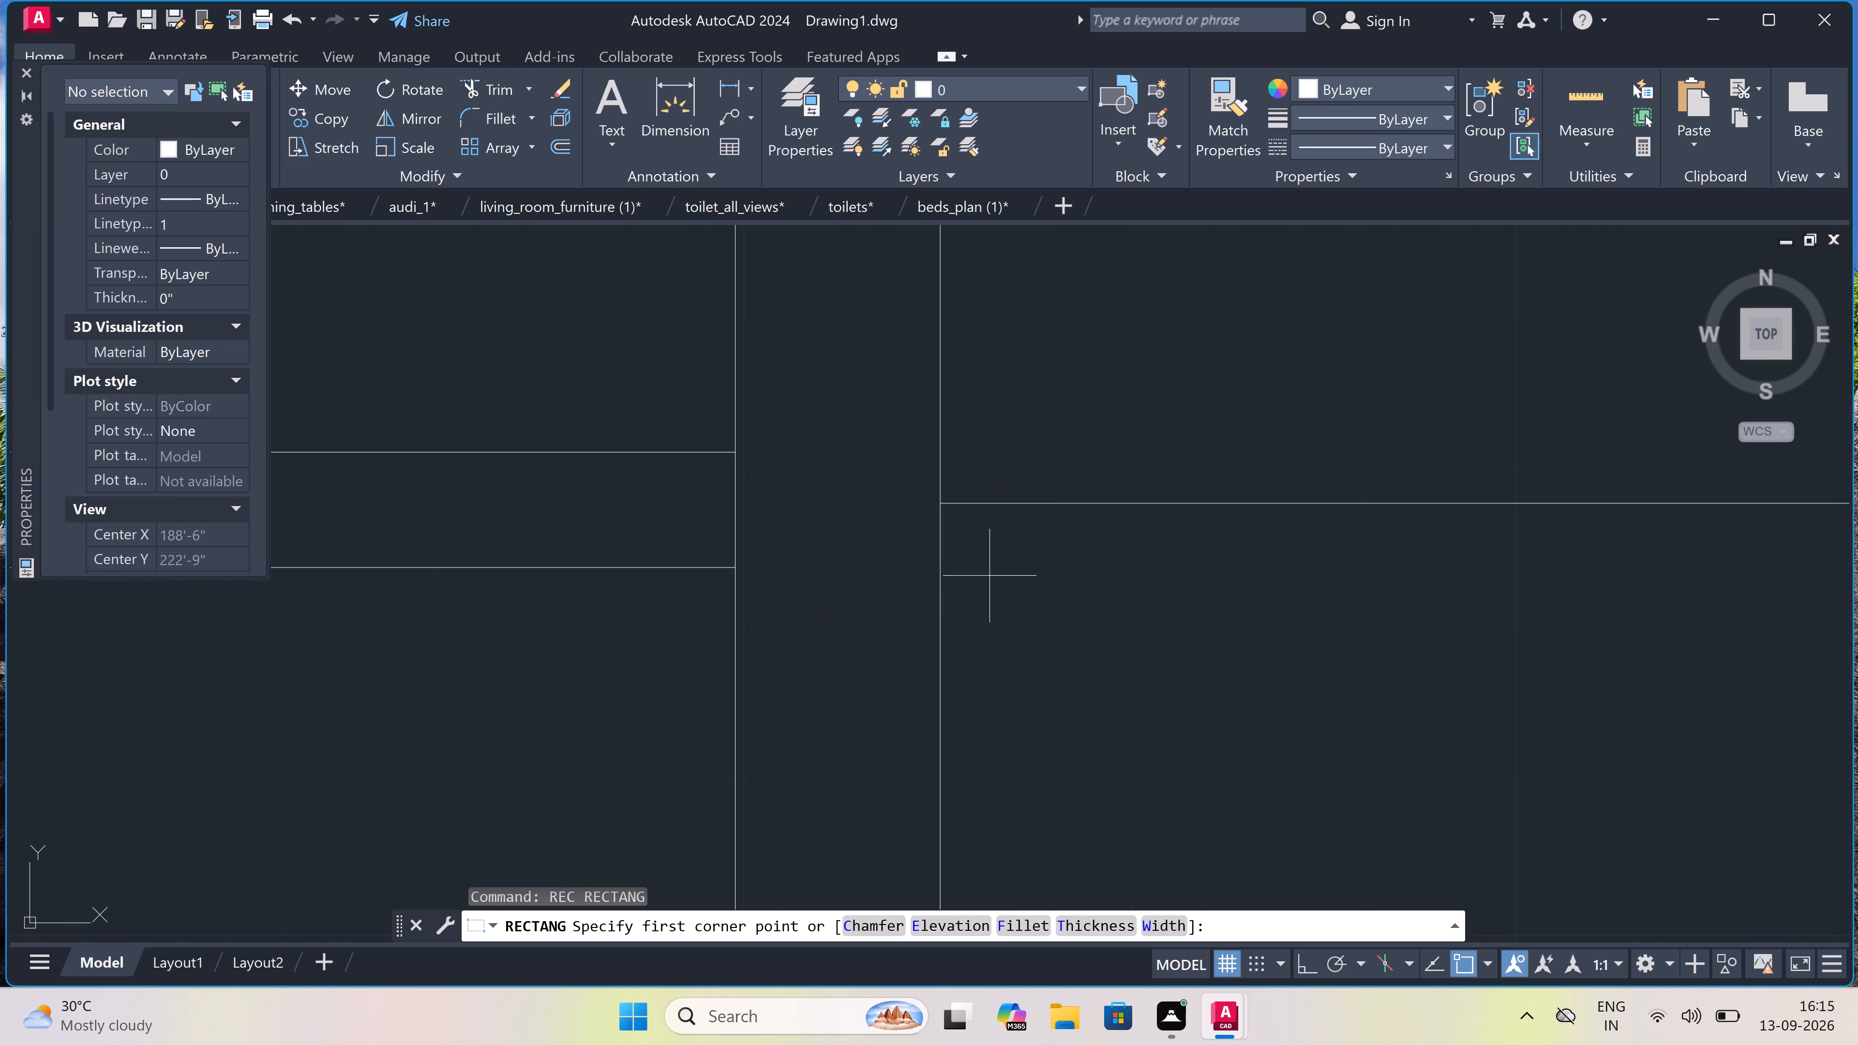
left_click_drag(979, 552, 1003, 587)
scroll(1075, 653, "down", 4)
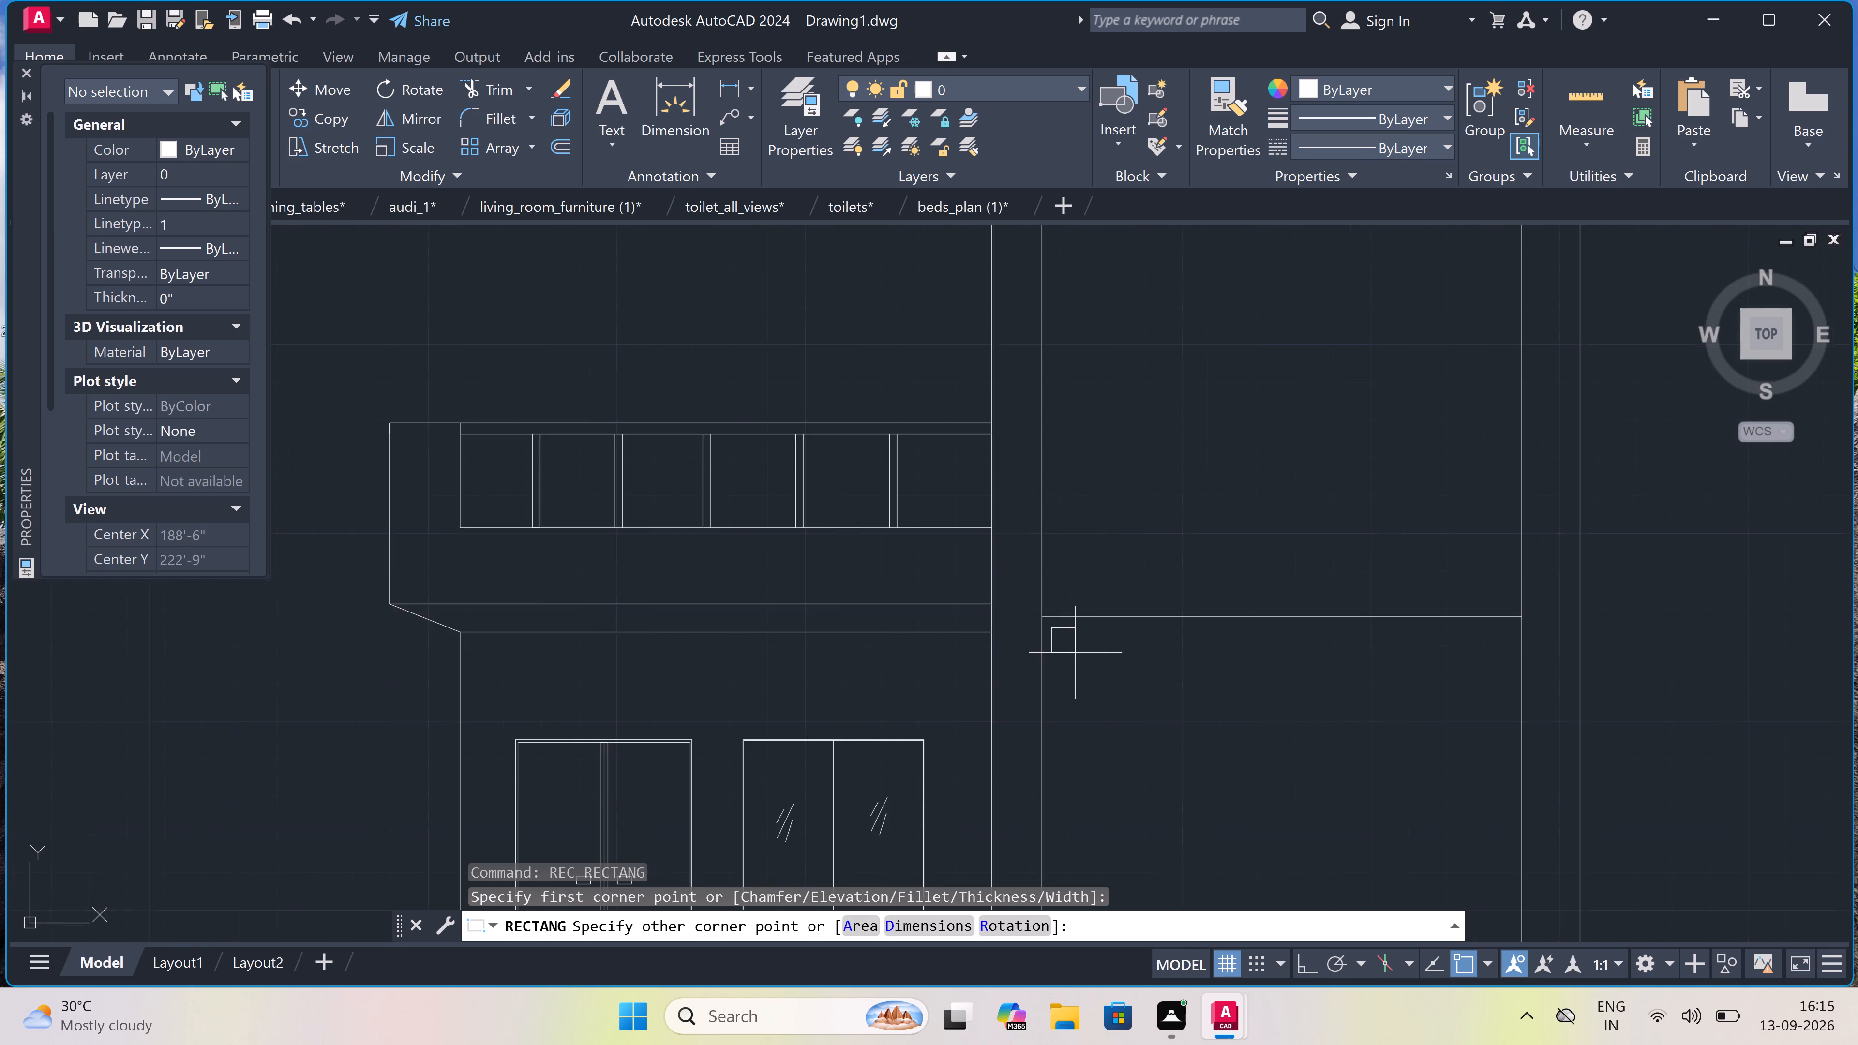
scroll(1076, 653, "down", 3)
scroll(1201, 735, "up", 4)
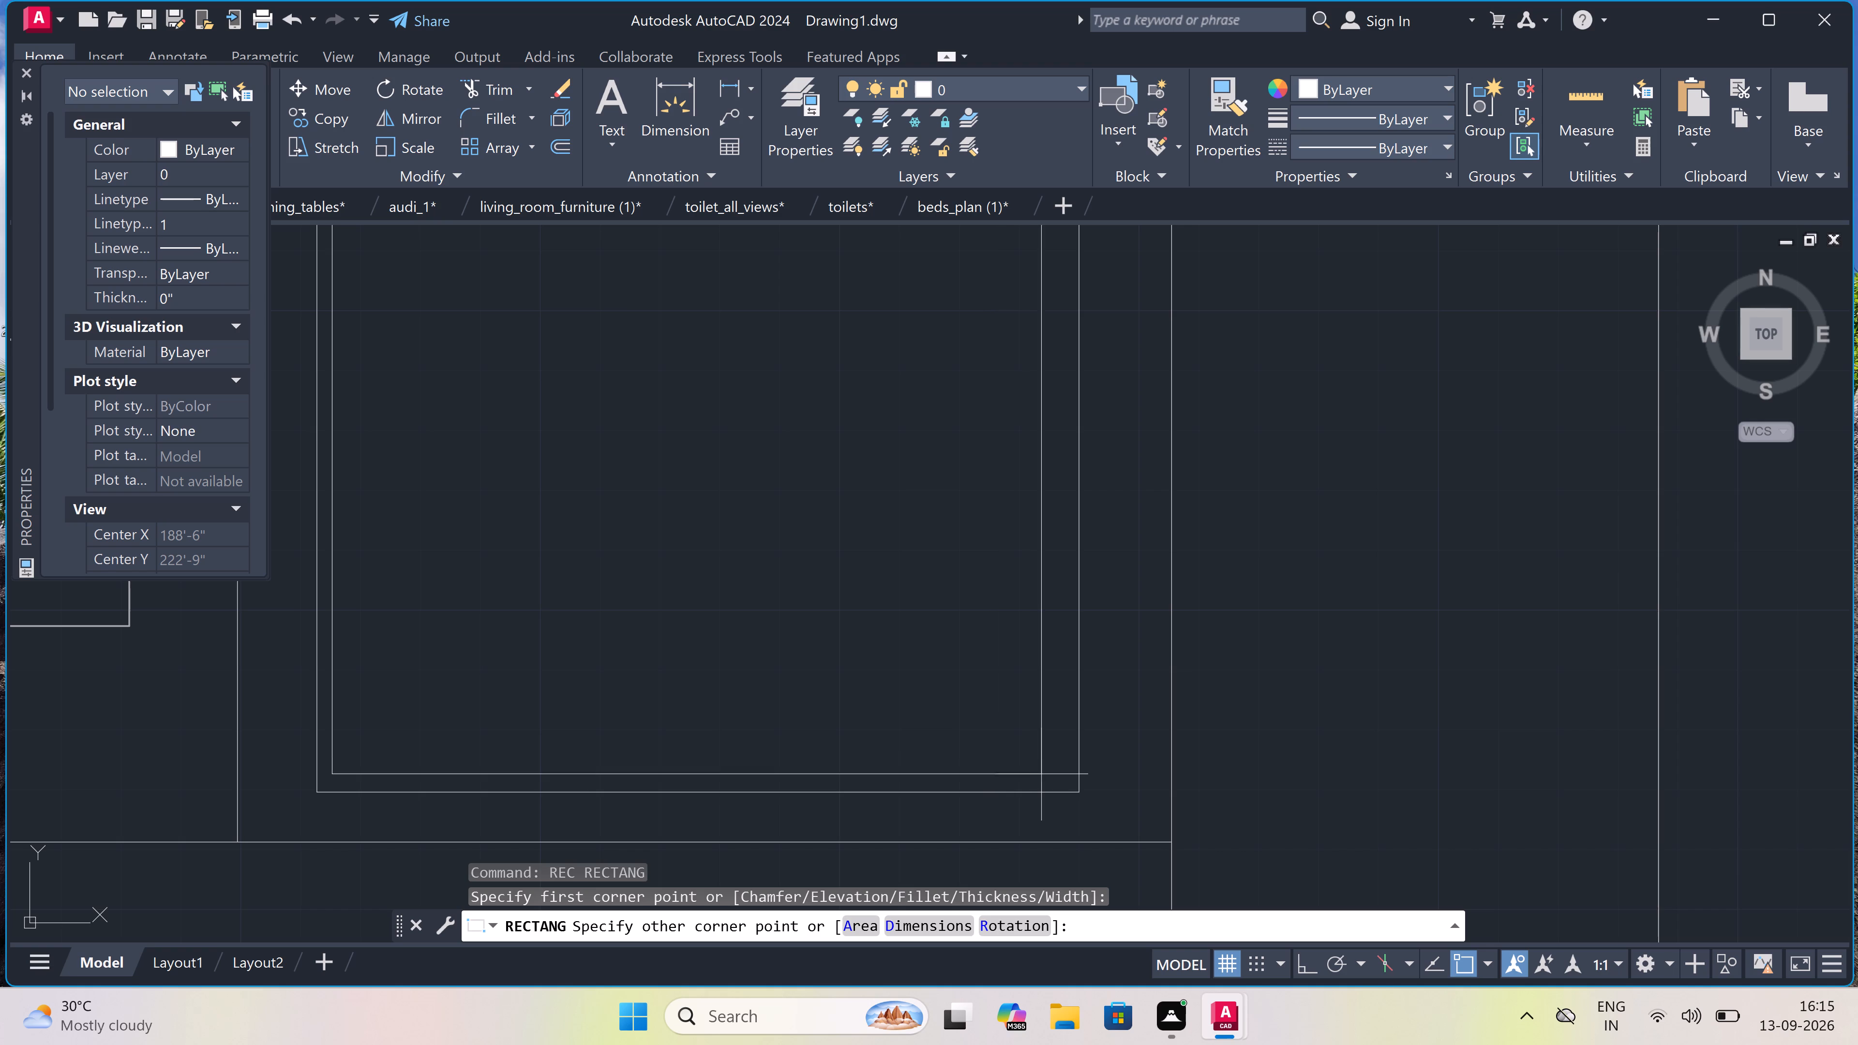
scroll(1044, 775, "down", 2)
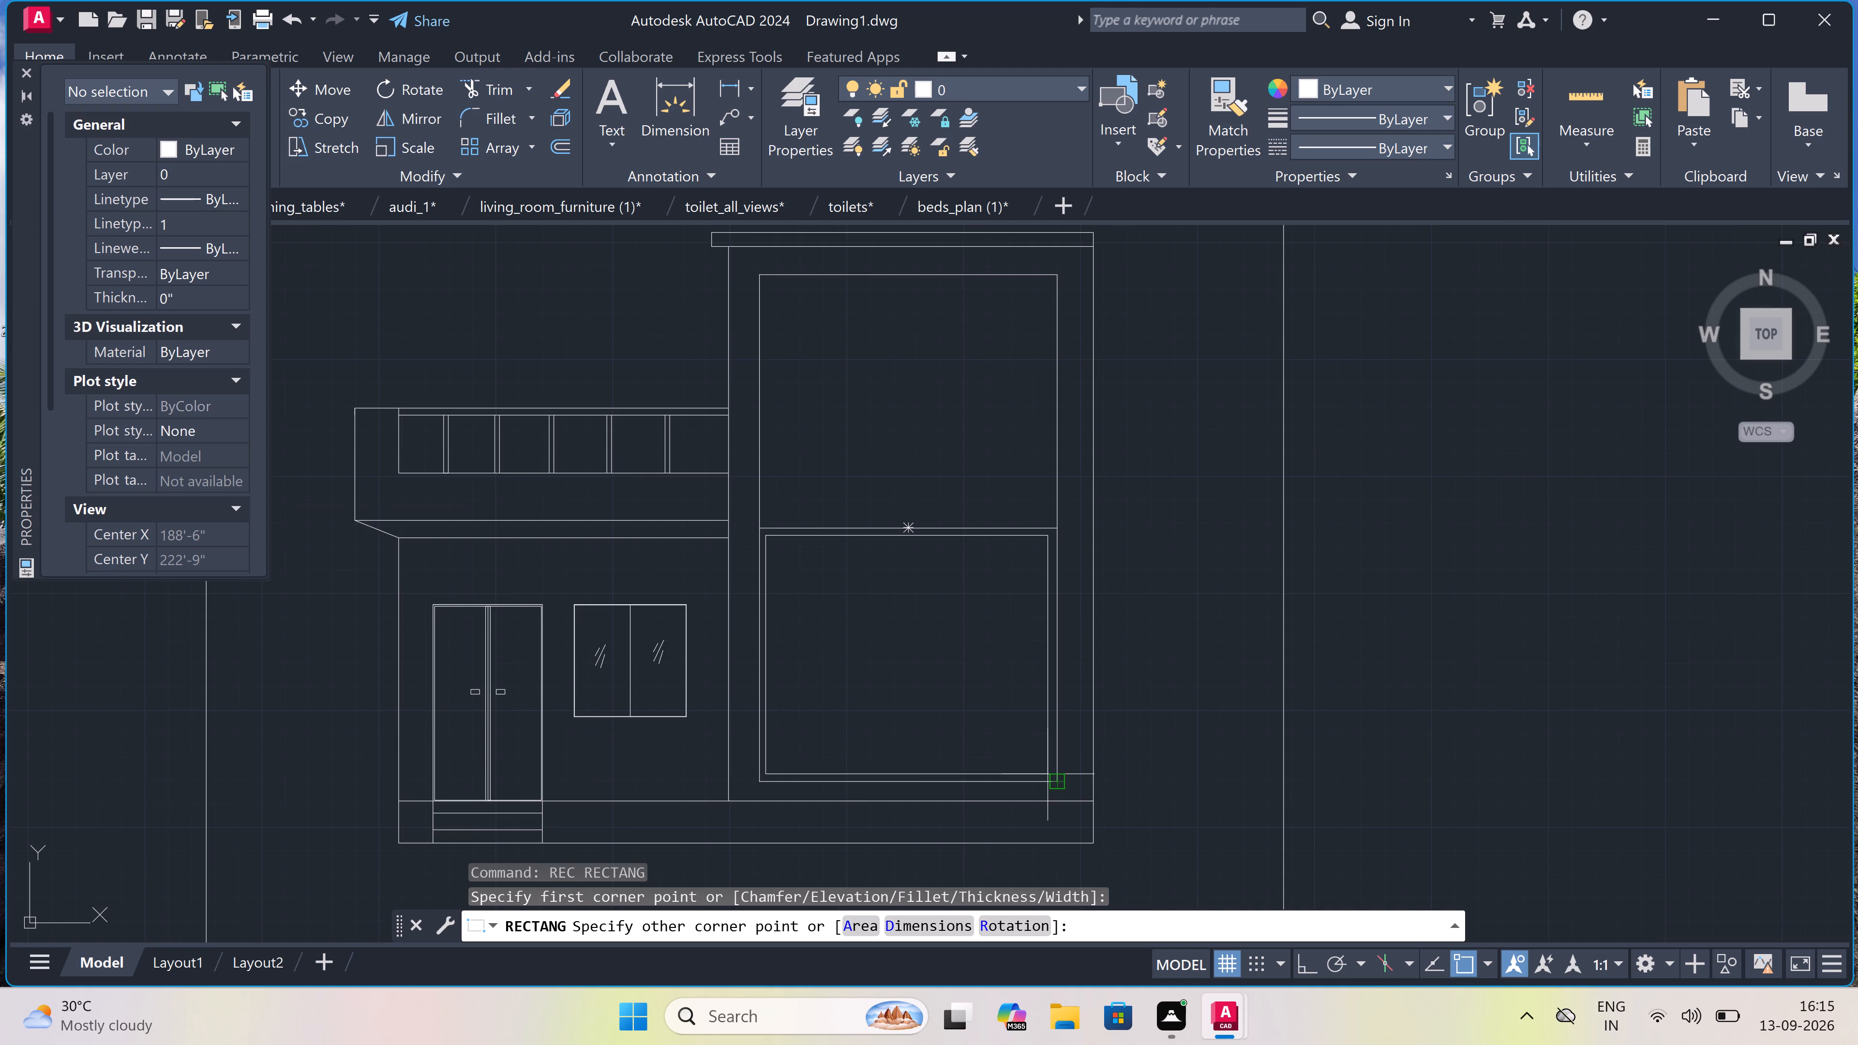
scroll(1048, 774, "up", 3)
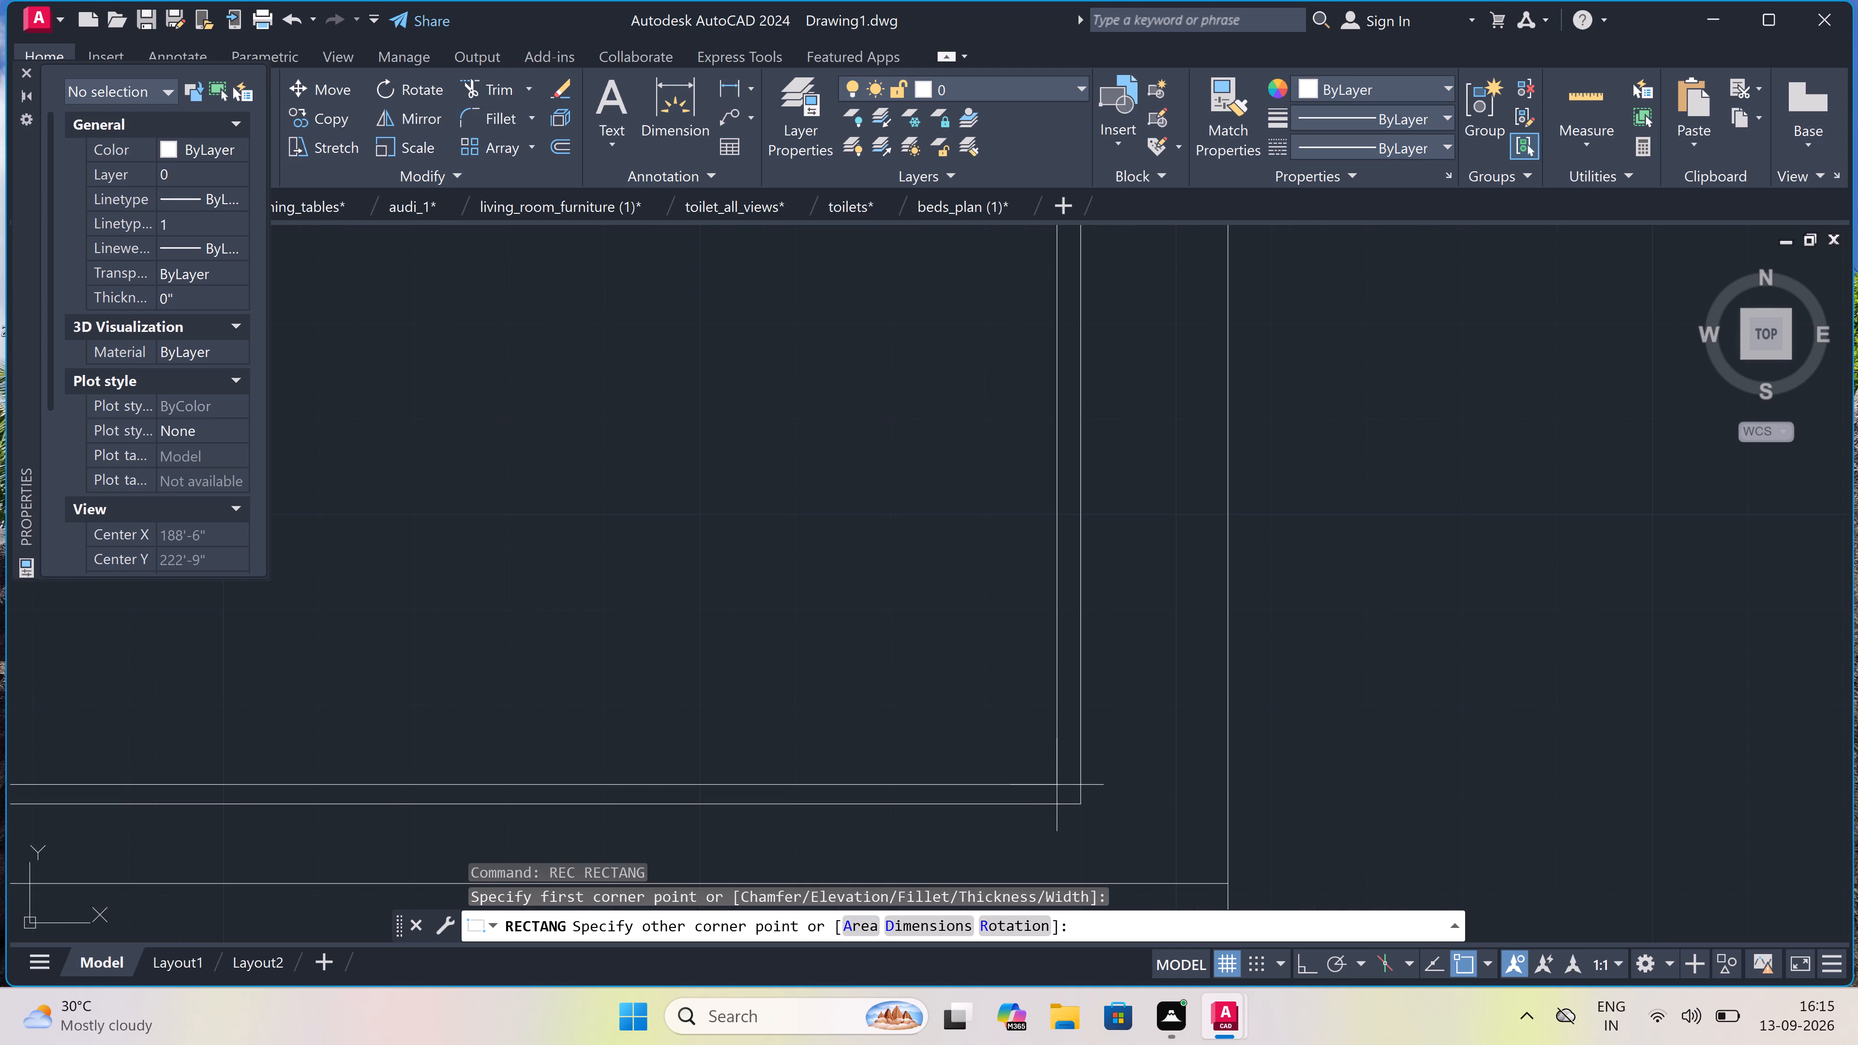
left_click(1062, 782)
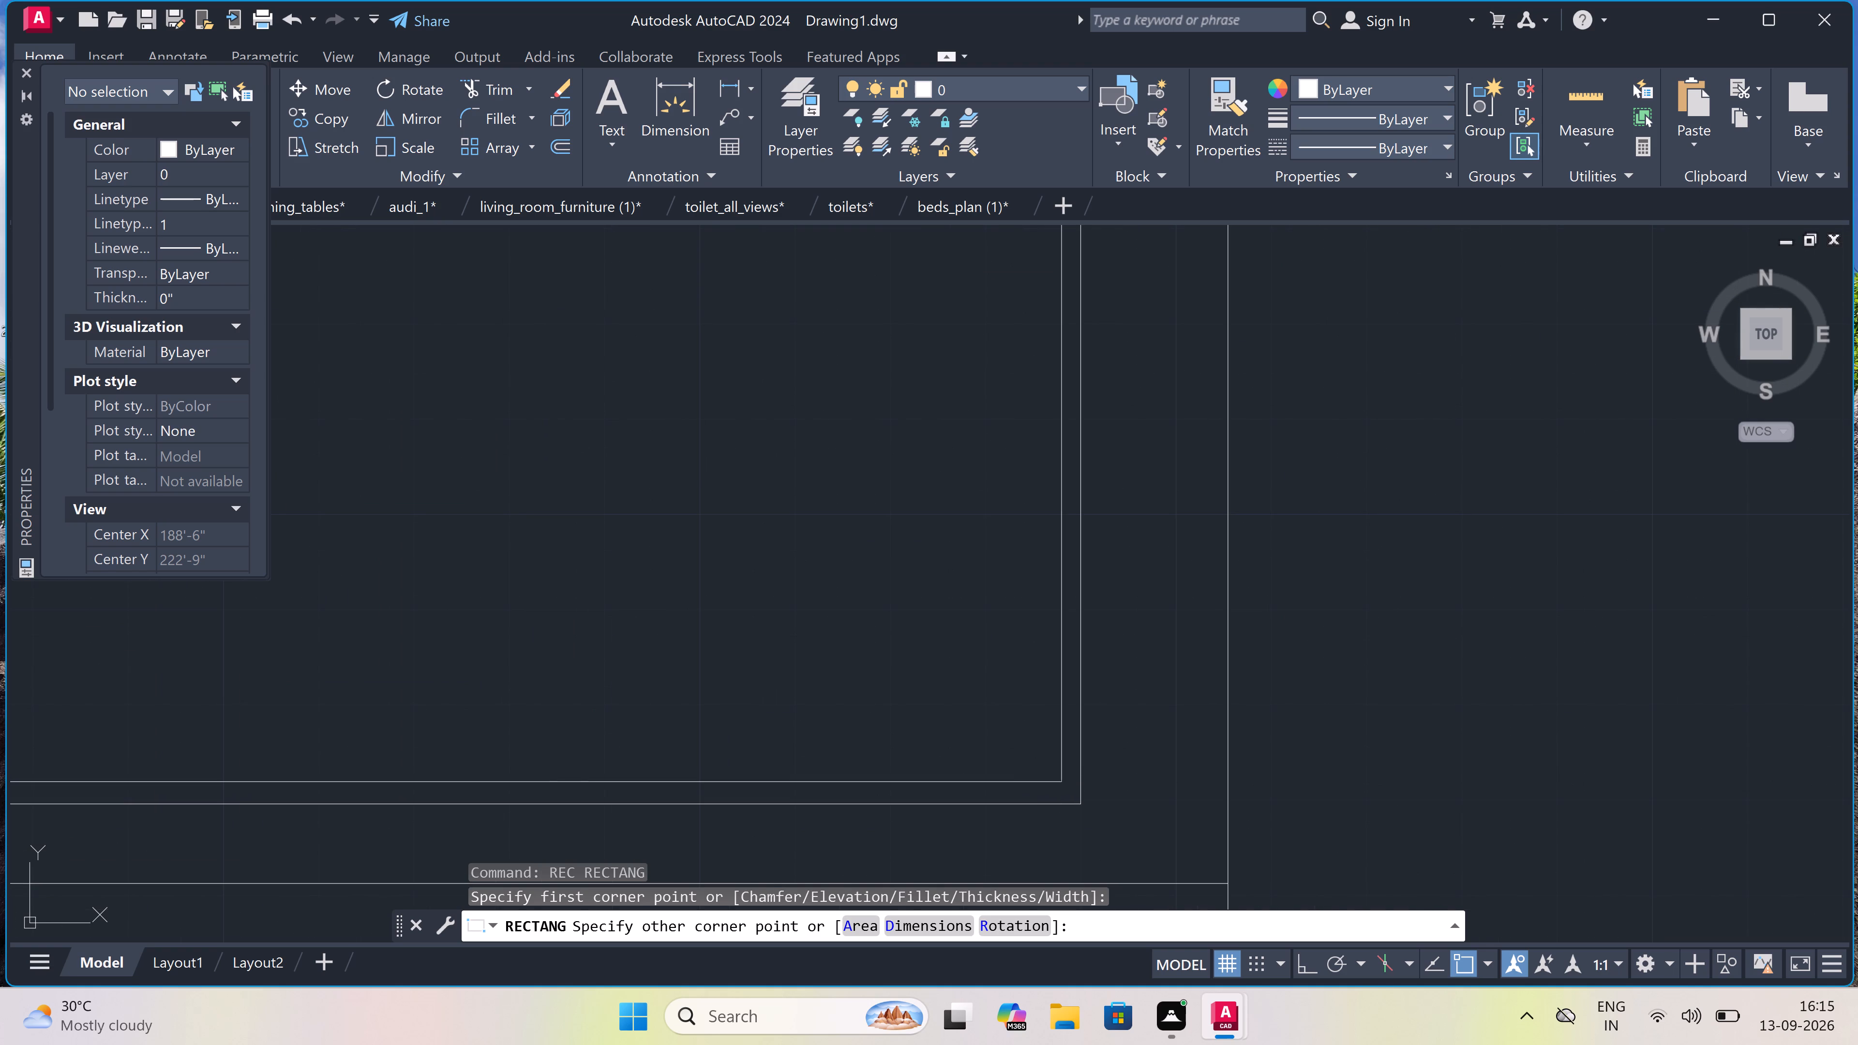
Draw a smaller rectangle, about half the panel's width and height, near the middle of the tall block's lower inset panel.
scroll(1062, 782, "down", 4)
scroll(967, 672, "down", 2)
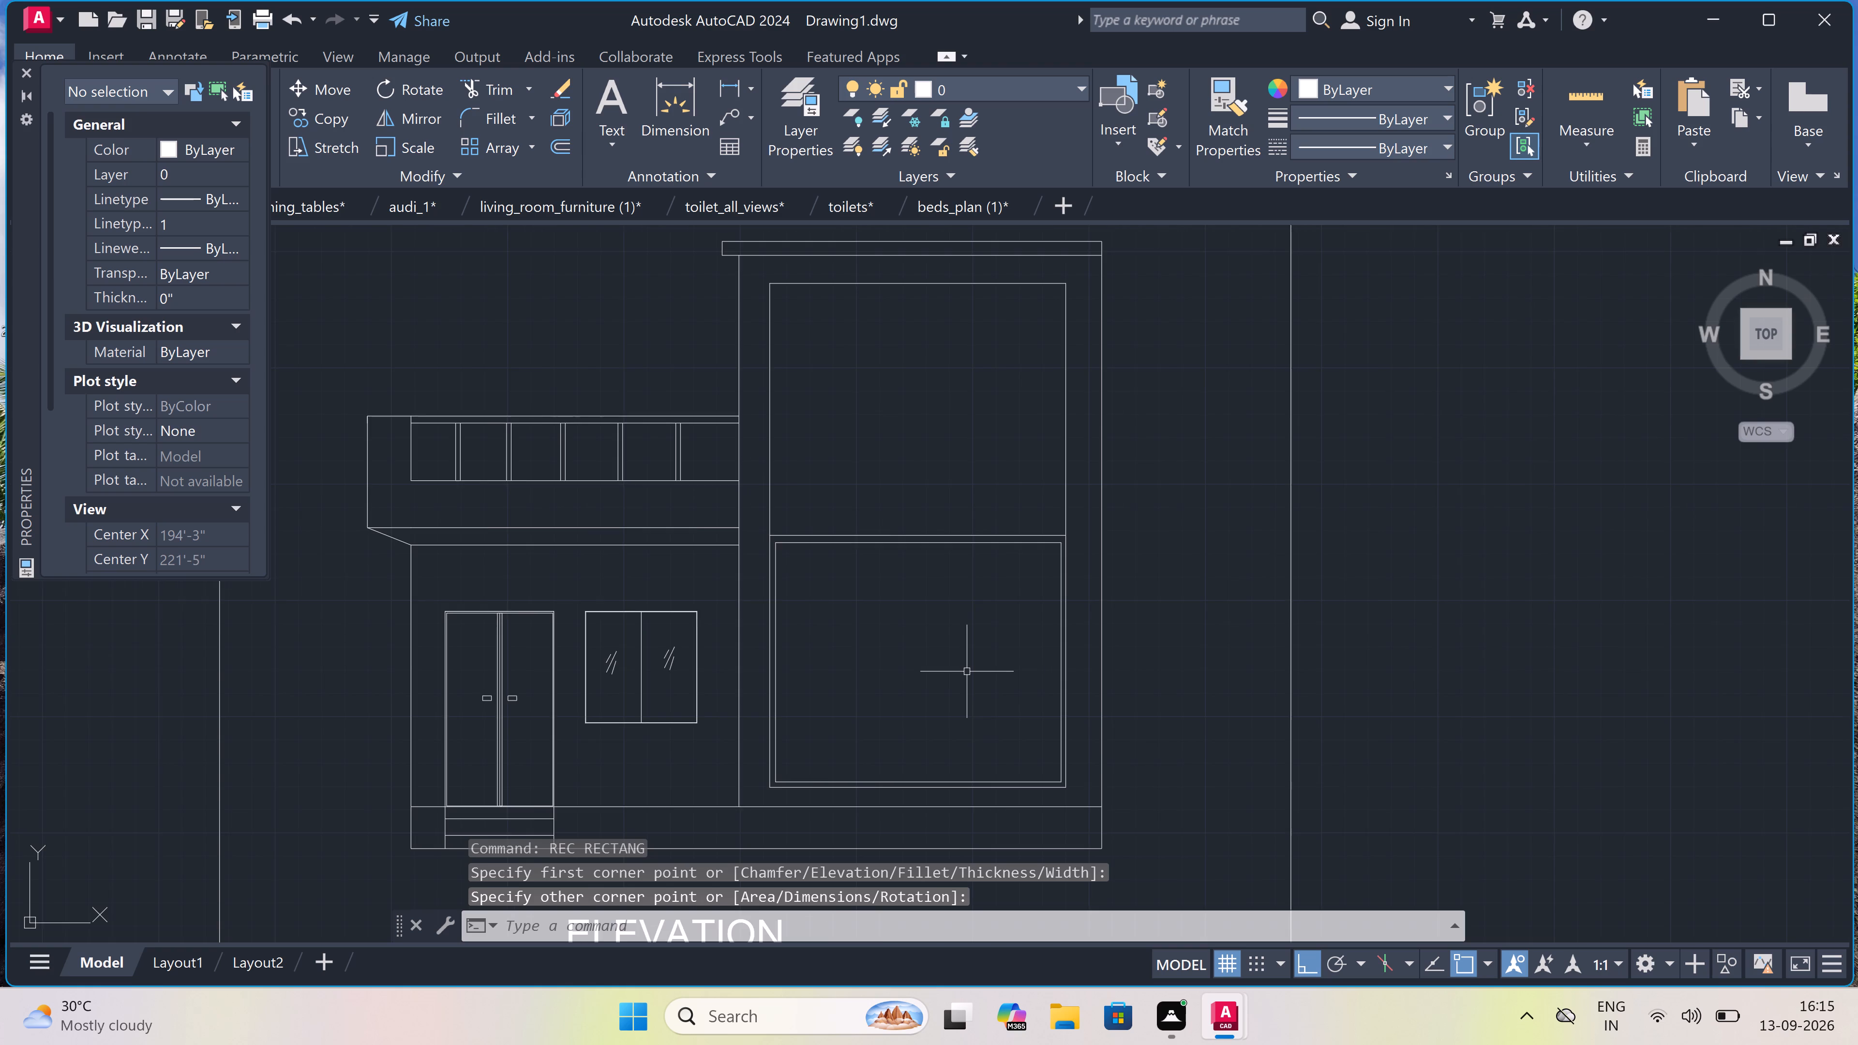
scroll(966, 672, "up", 2)
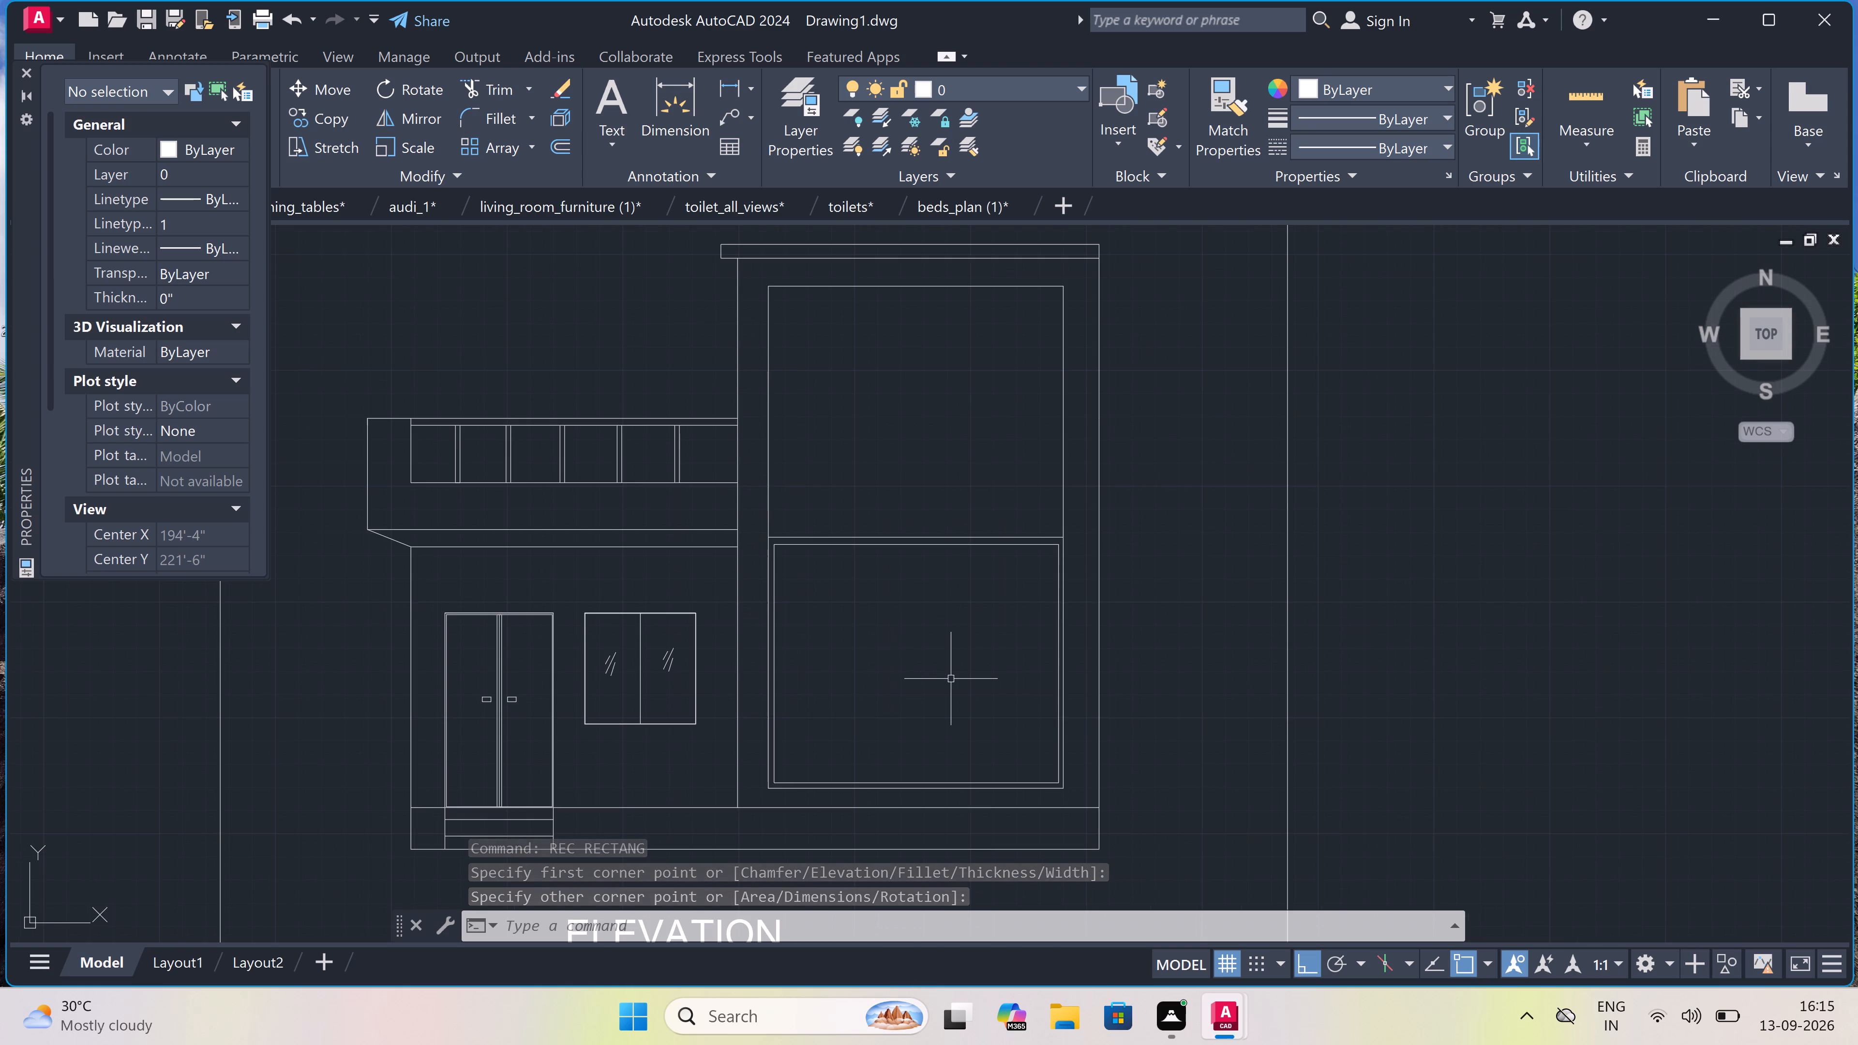
key("space")
left_click(849, 596)
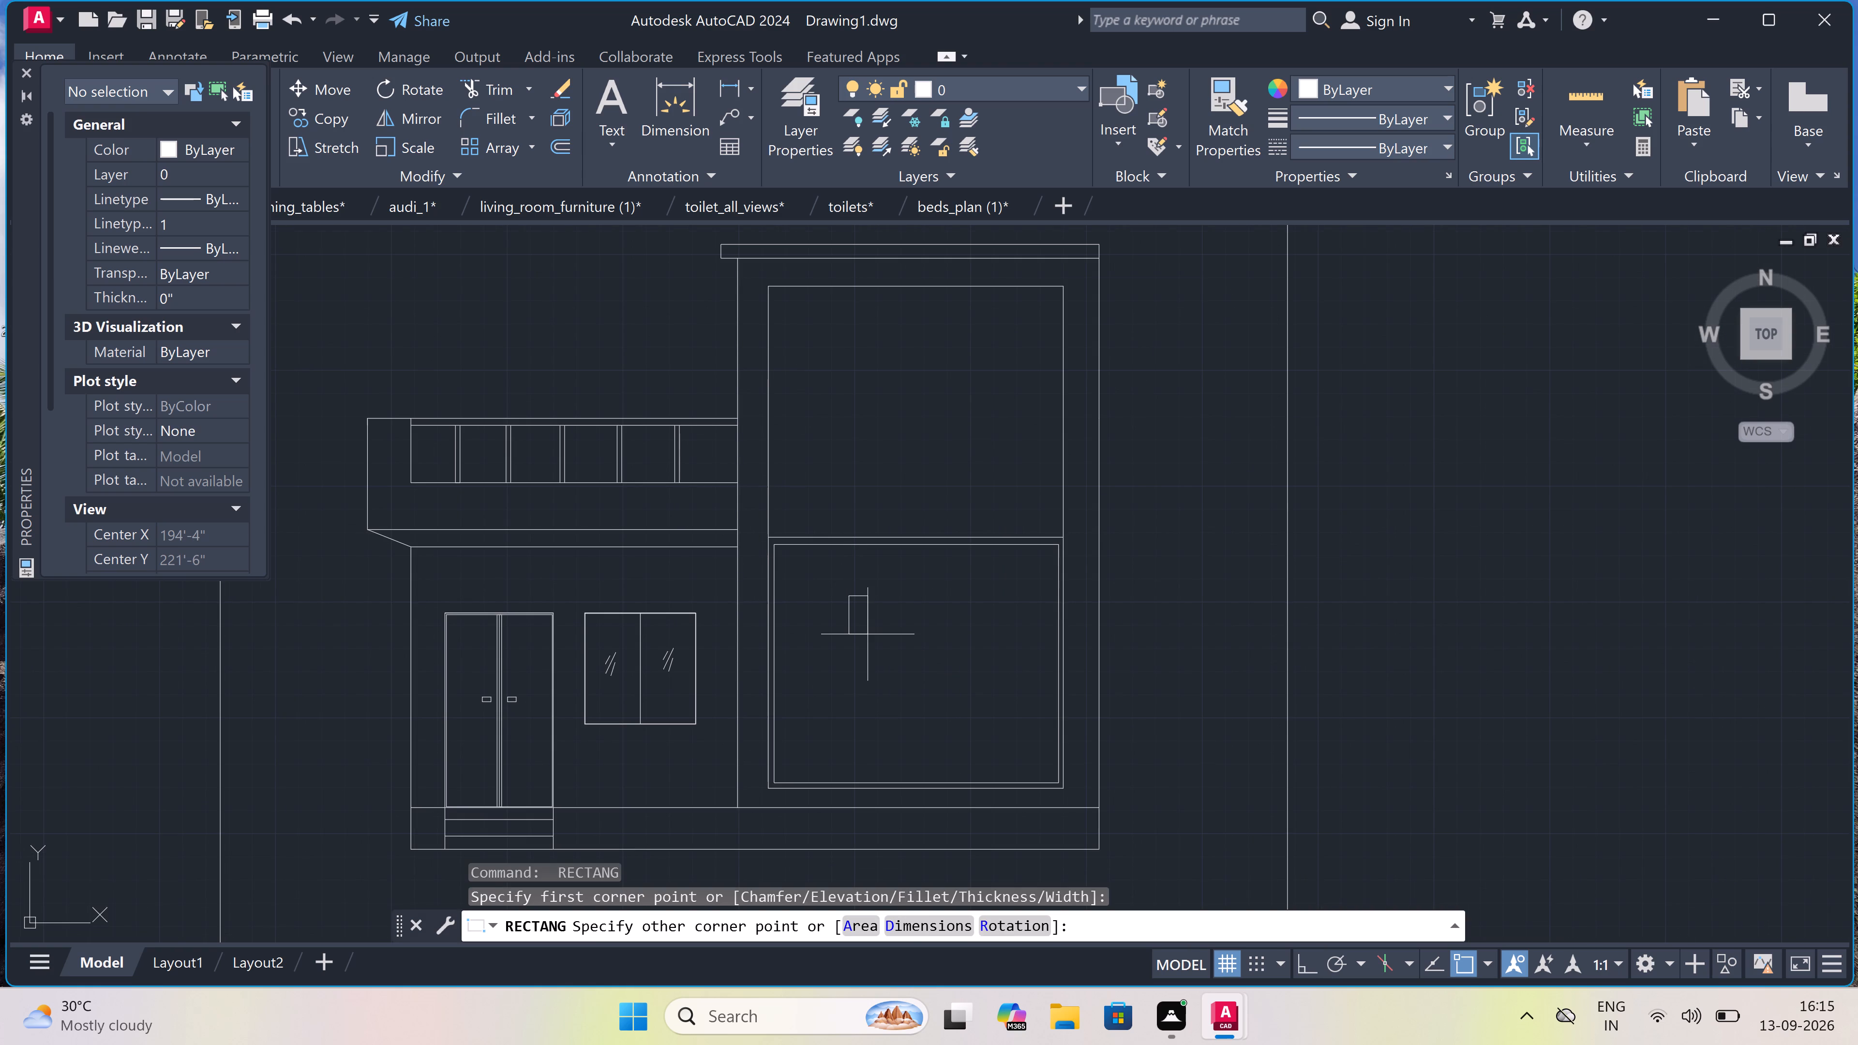
left_click(994, 722)
Draw a rectangle within the upper half of the tall block's inner panel, leaving a roughly even margin all around.
scroll(981, 716, "down", 3)
scroll(959, 636, "up", 3)
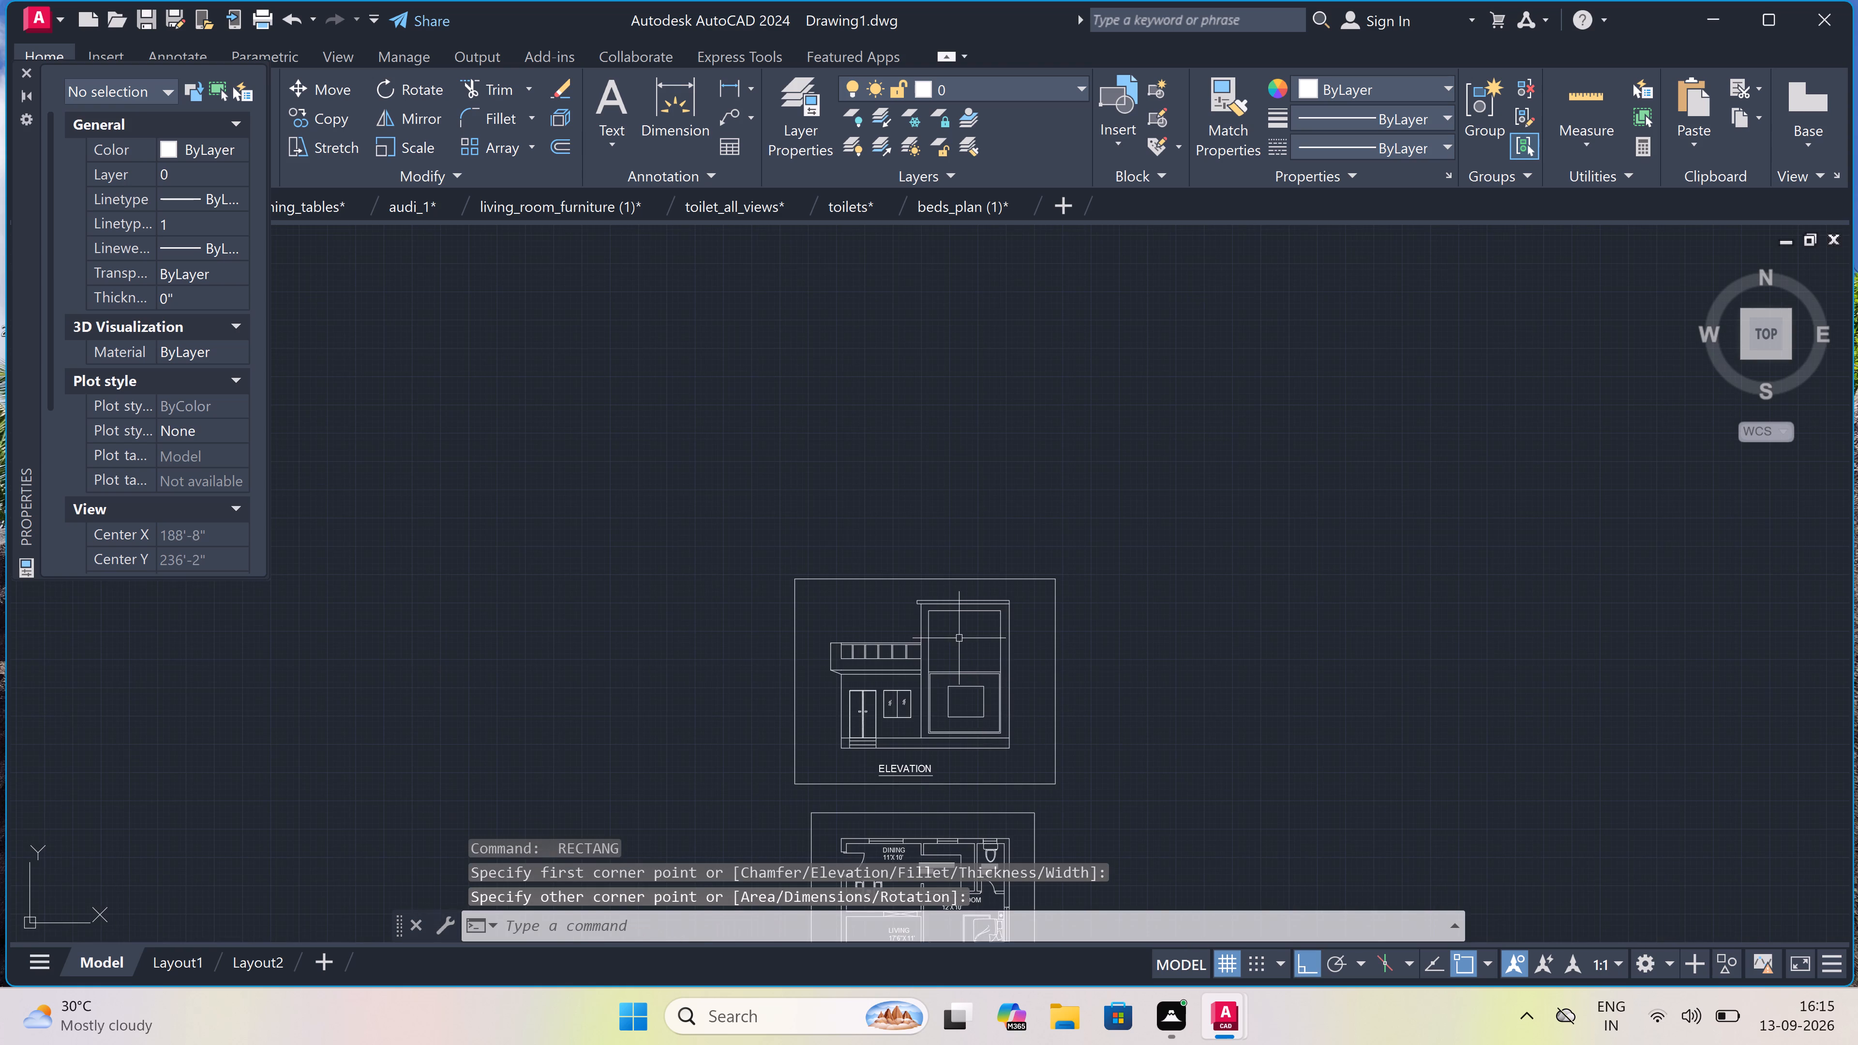
key("space")
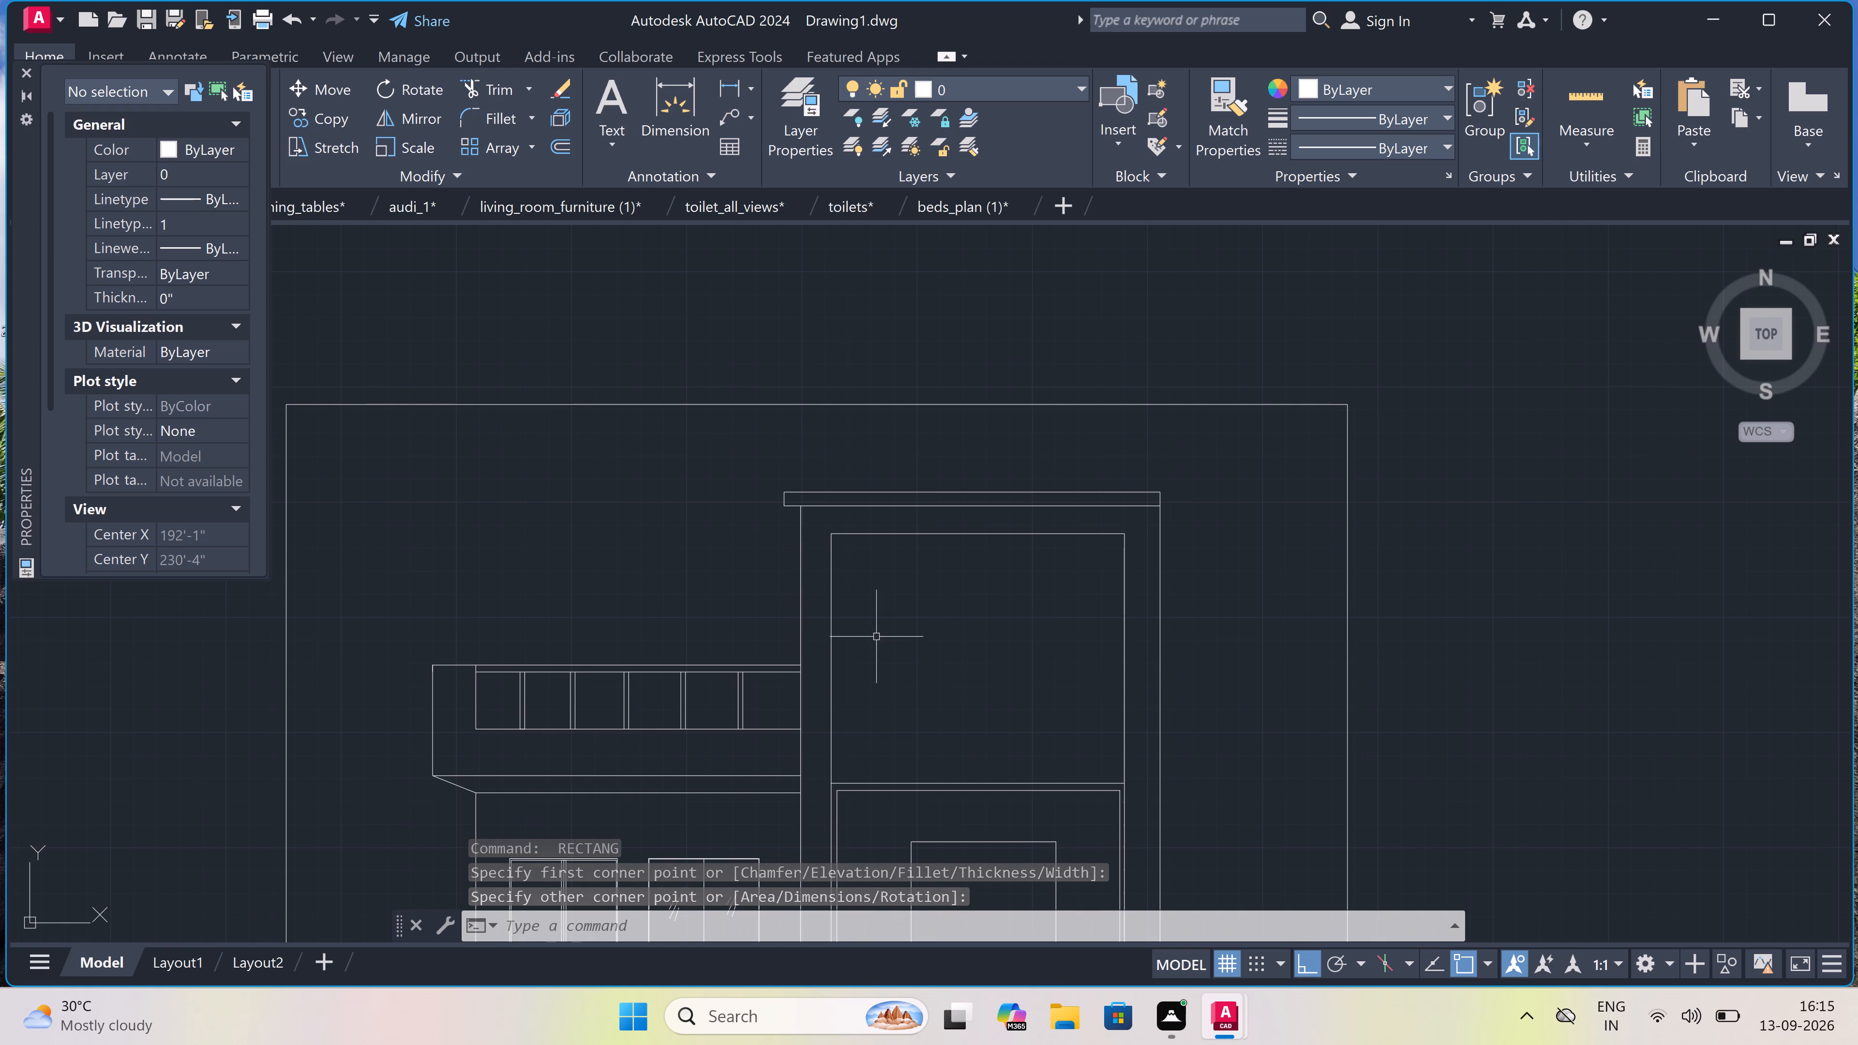
left_click_drag(878, 583, 884, 596)
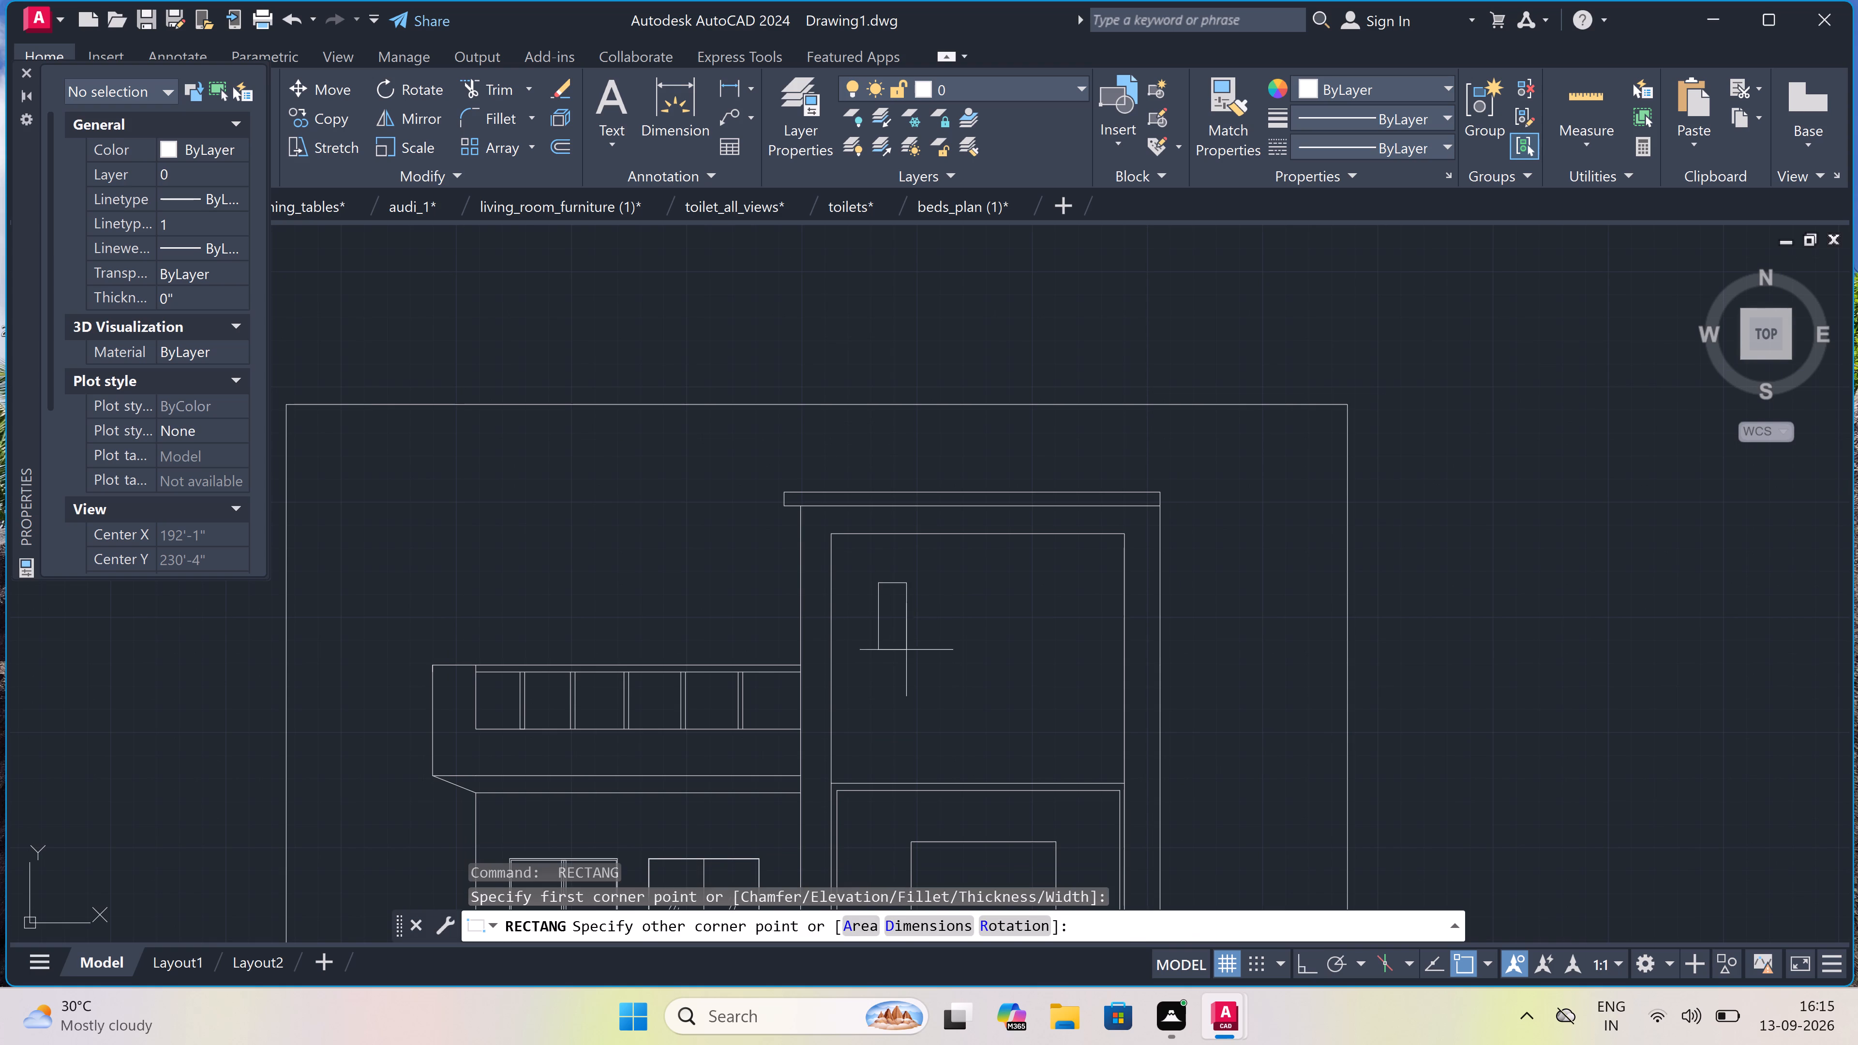
left_click(1083, 748)
Draw a small rectangle, about a third of the surrounding width, near the middle of the upper panel's new rectangle.
key("space")
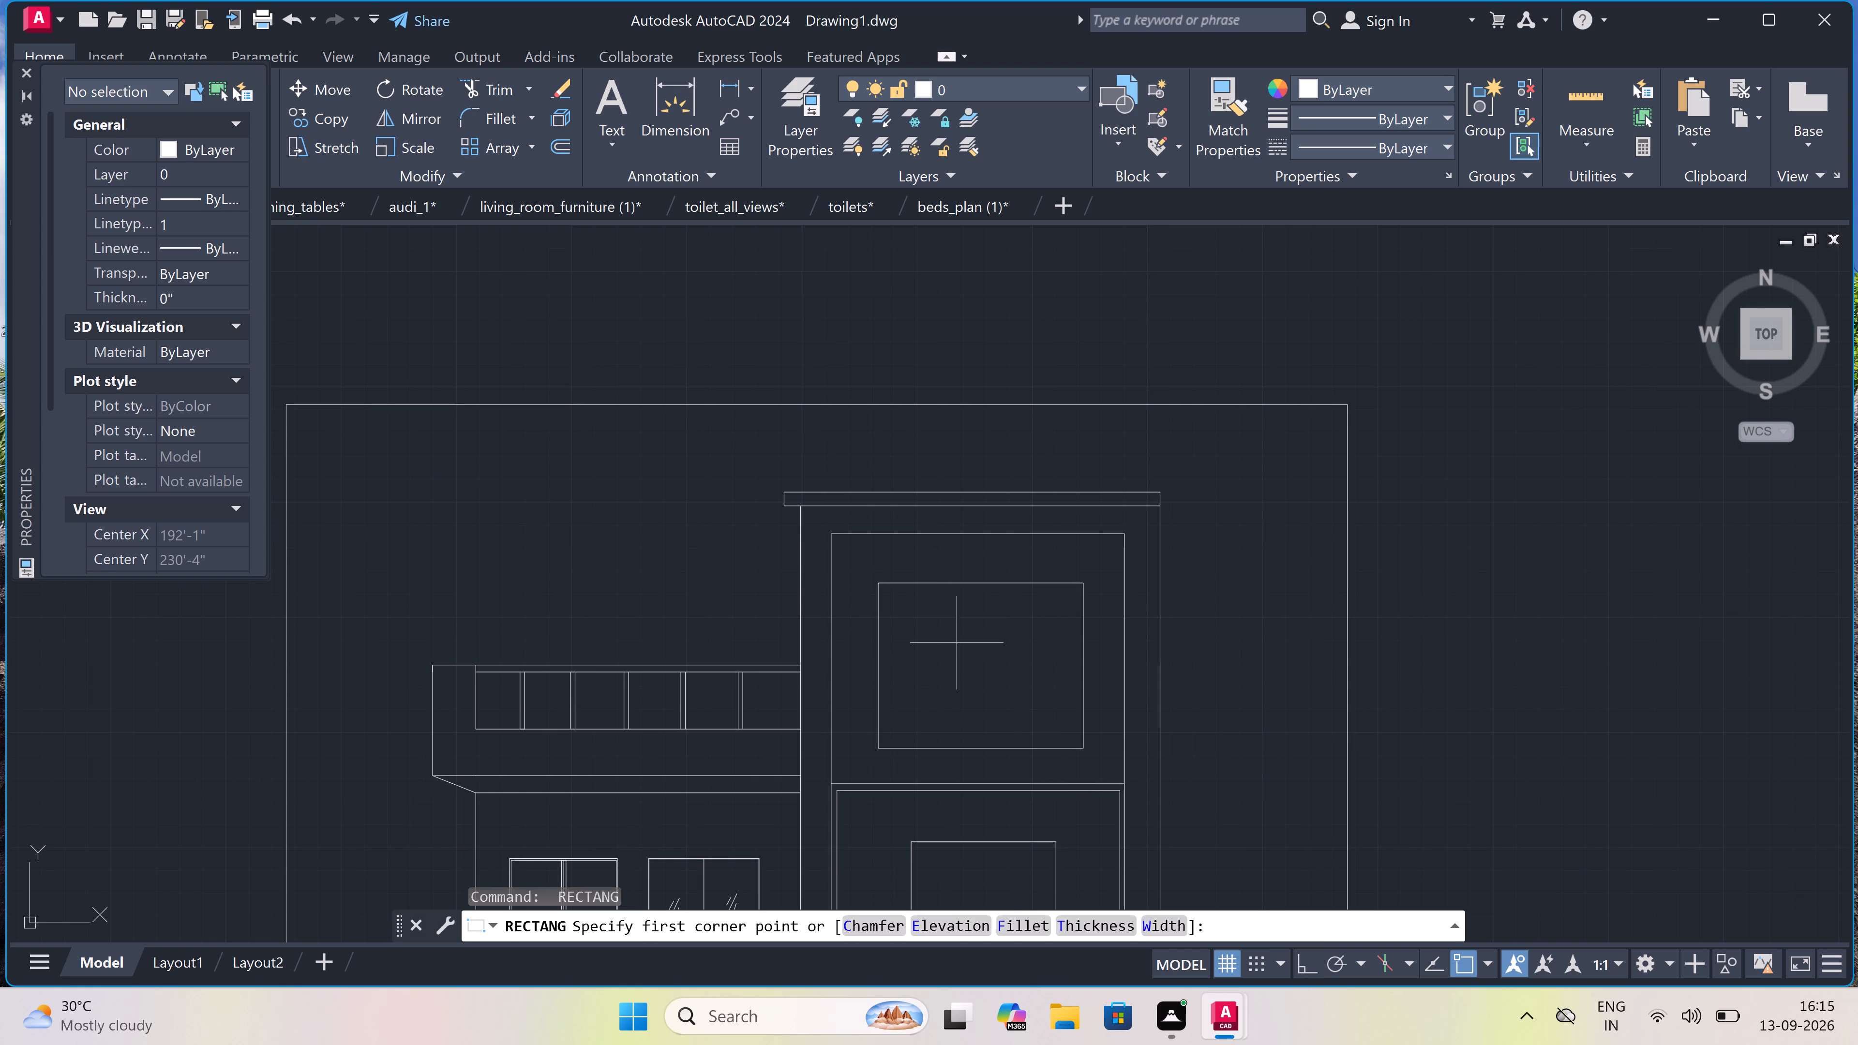
left_click_drag(955, 644, 964, 659)
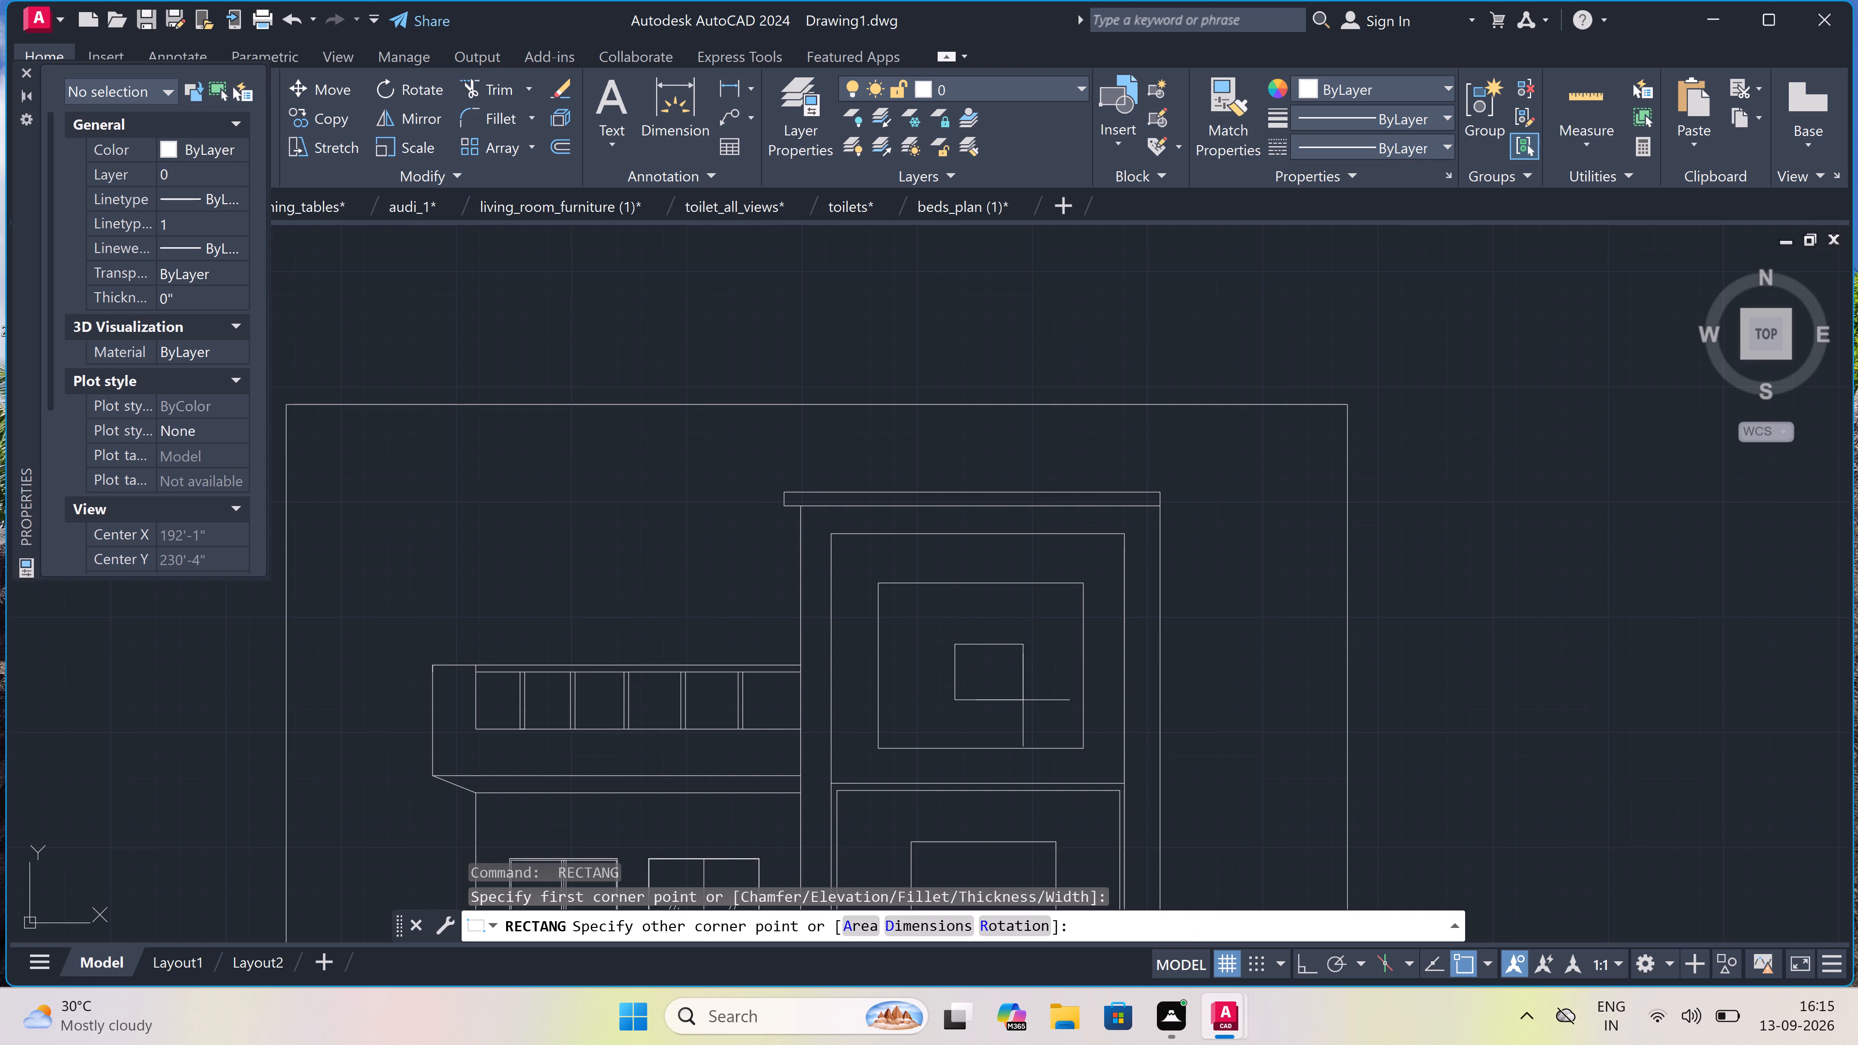
left_click(1022, 701)
scroll(984, 609, "down", 4)
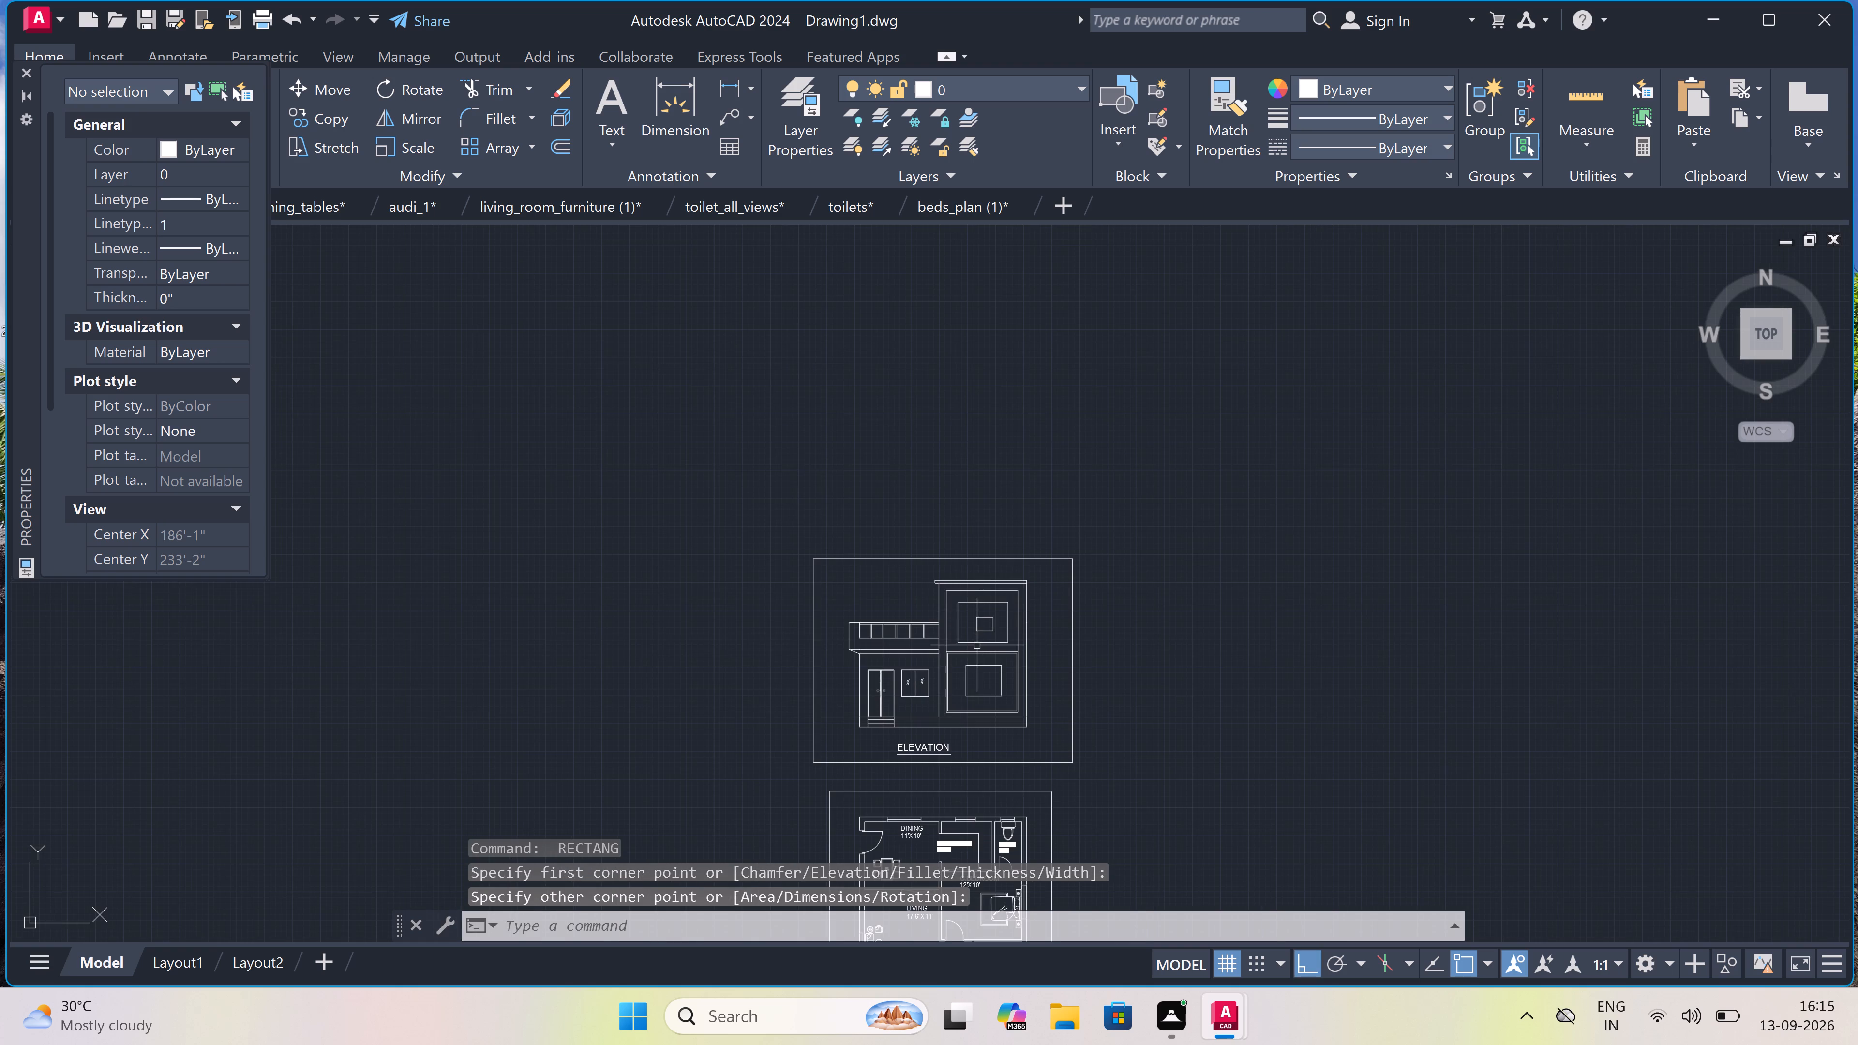
scroll(990, 723, "up", 2)
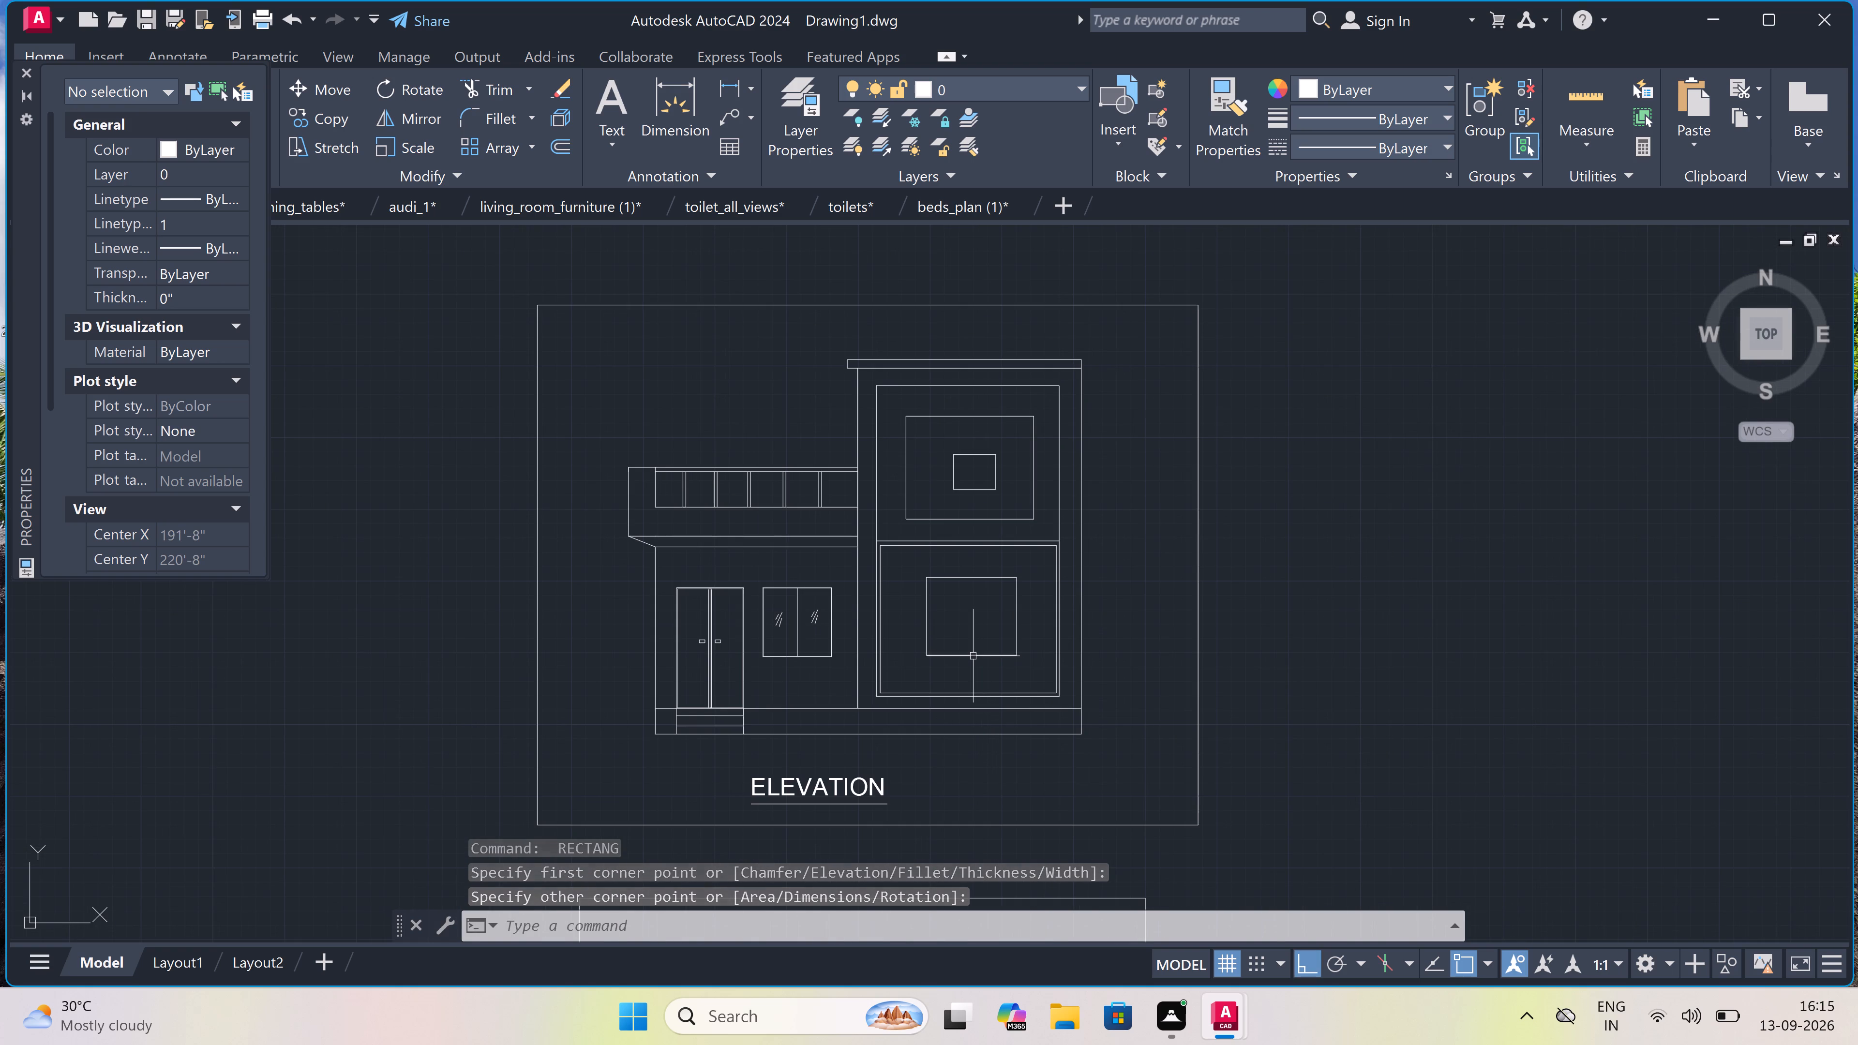
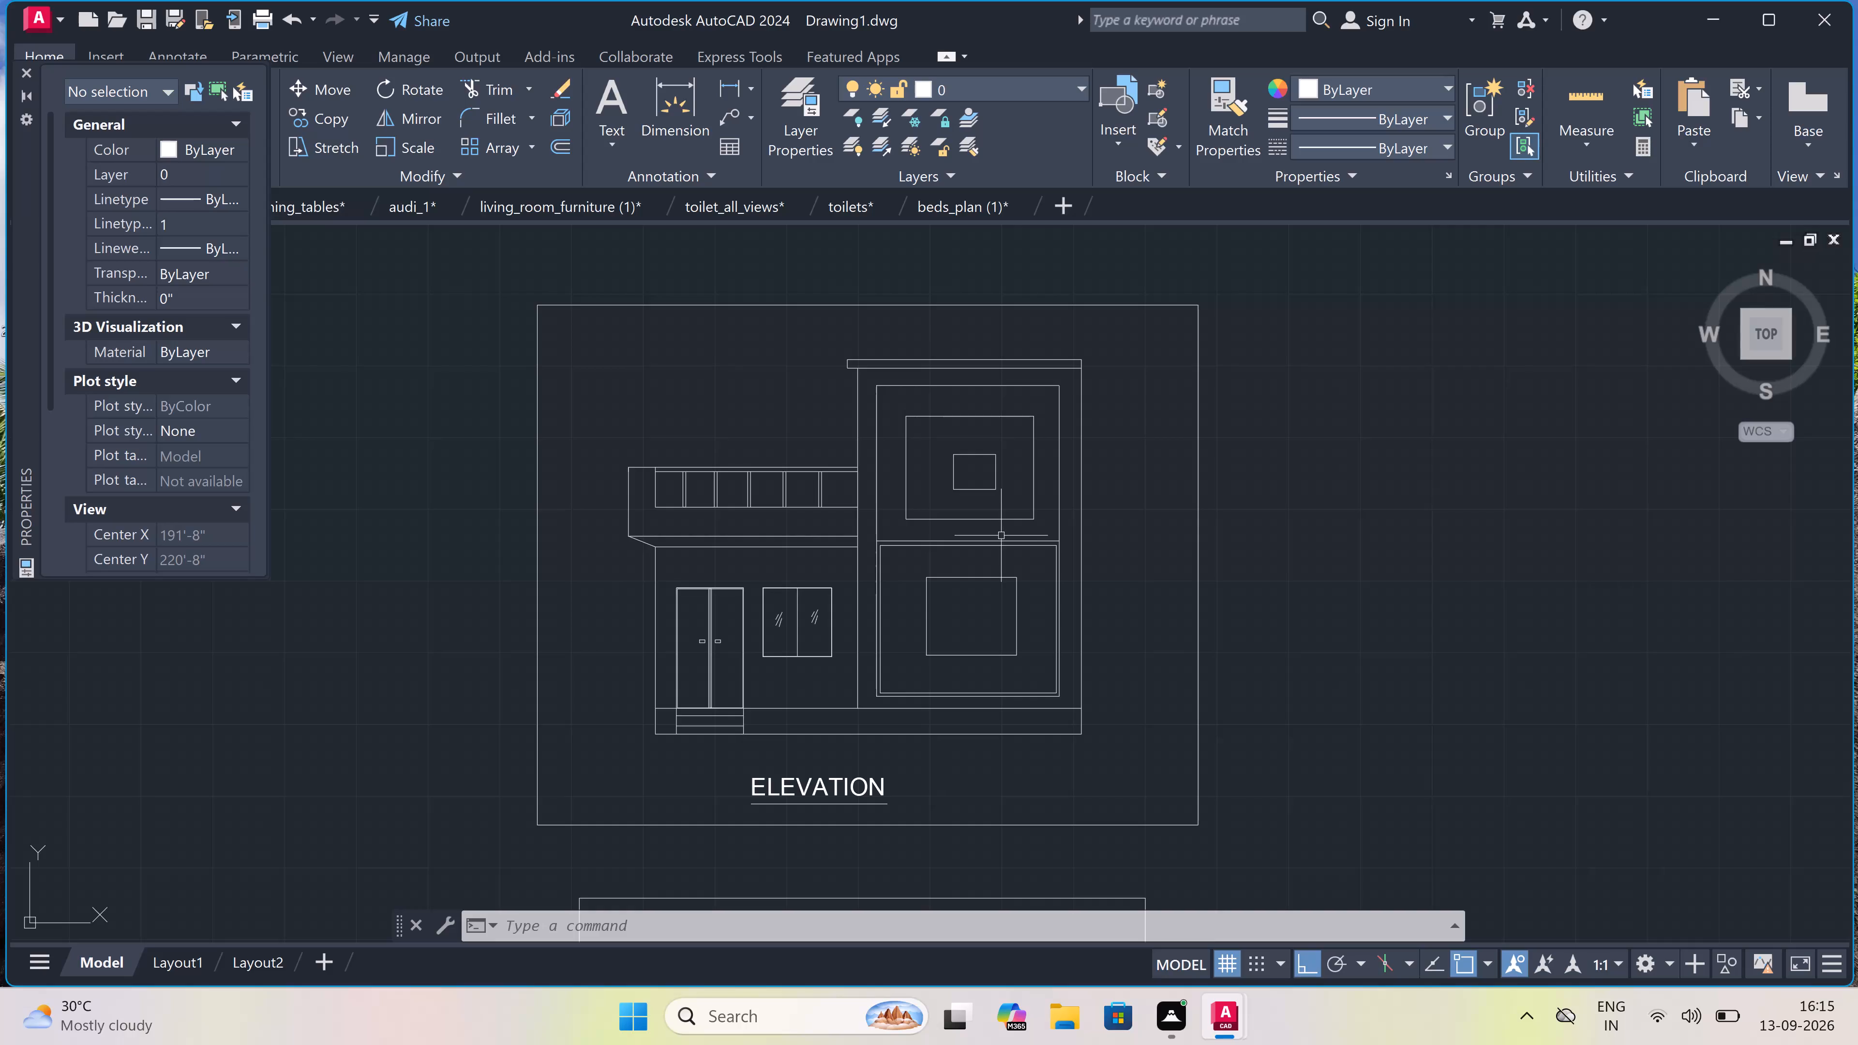
Delete the GROUND FLOOR PLAN title text beneath the ground floor plan's parking and staircase area.
scroll(930, 612, "up", 1)
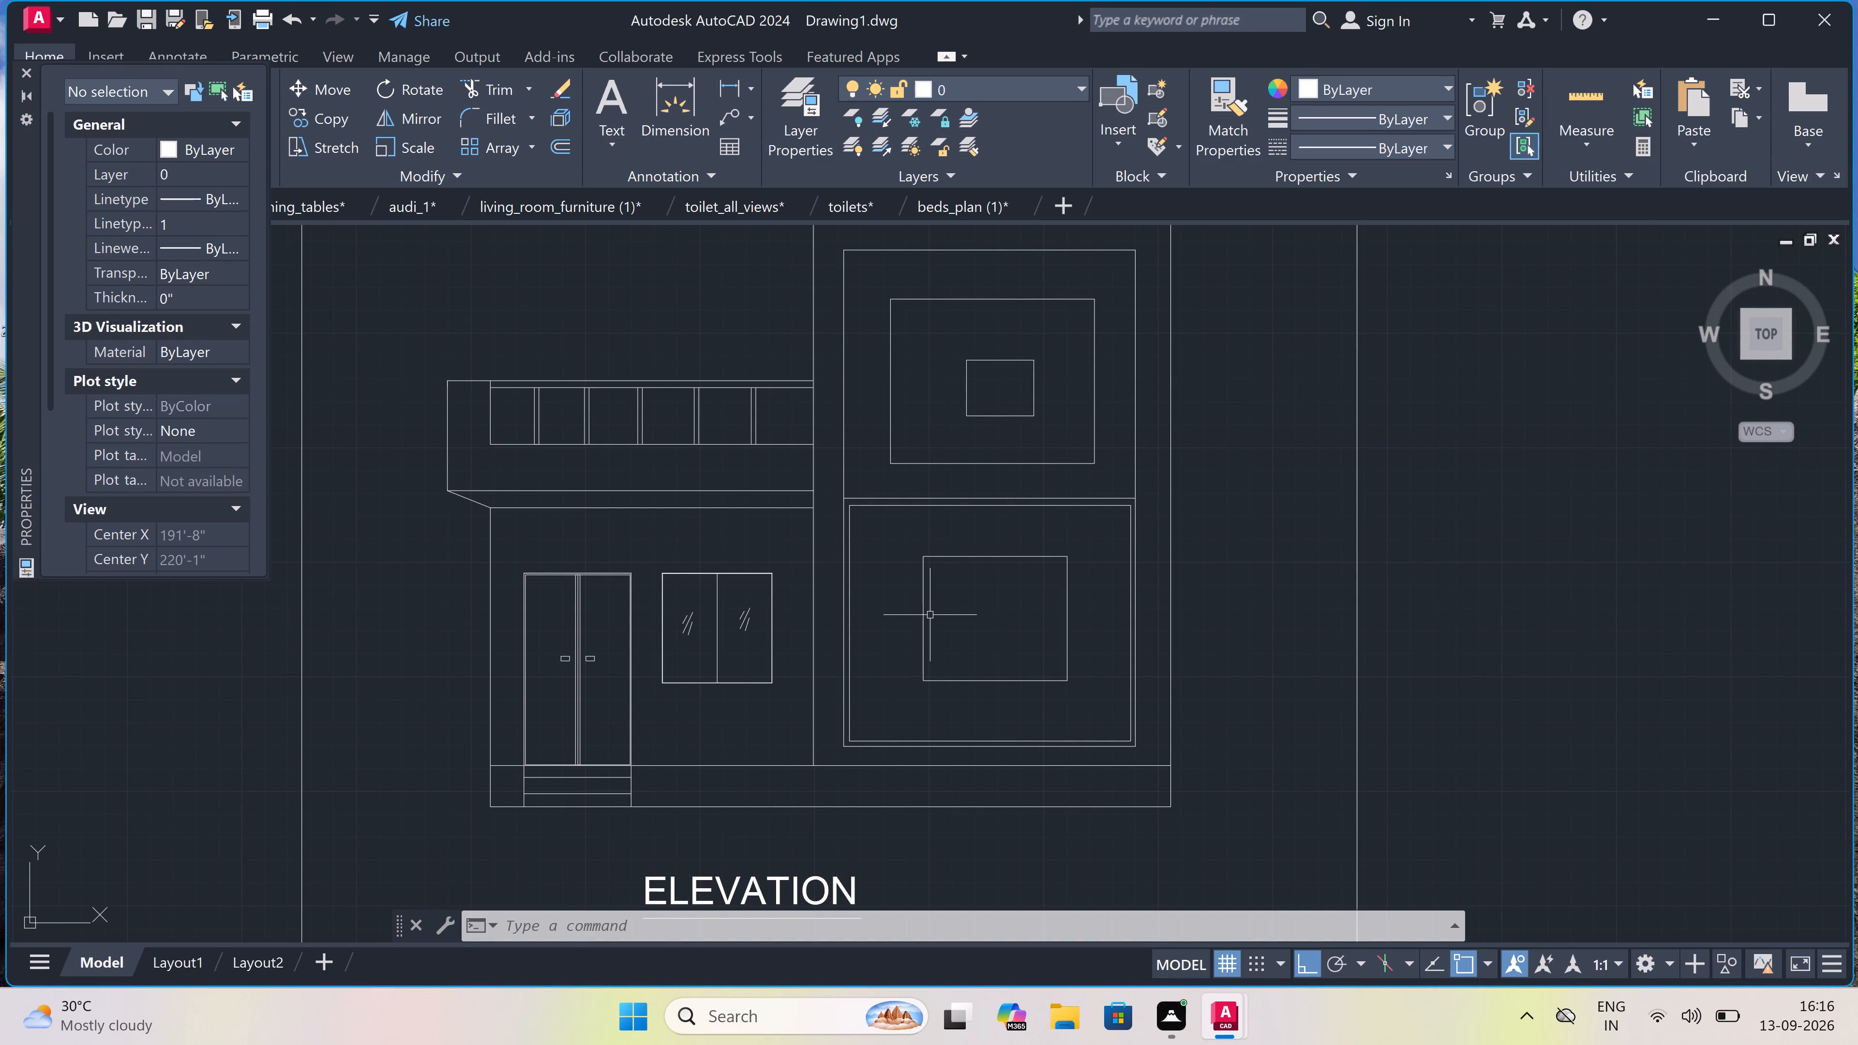
scroll(922, 621, "down", 2)
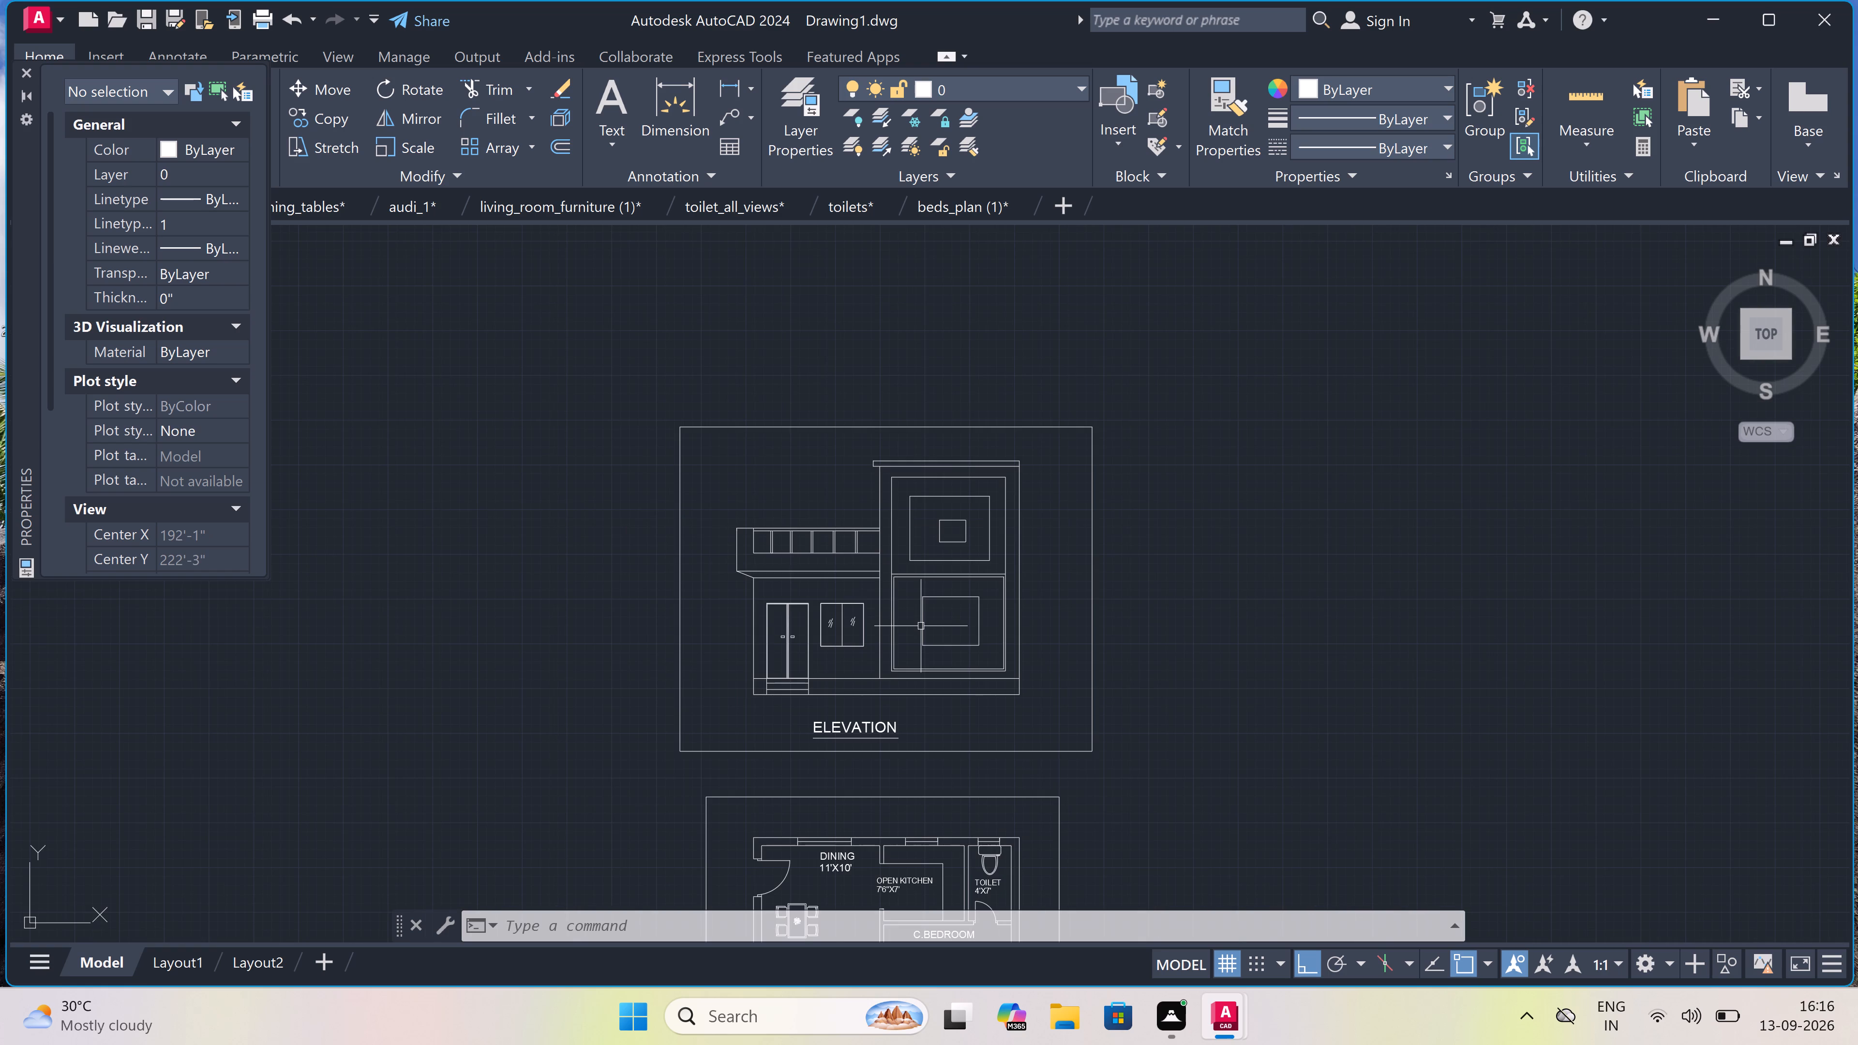
scroll(920, 629, "down", 2)
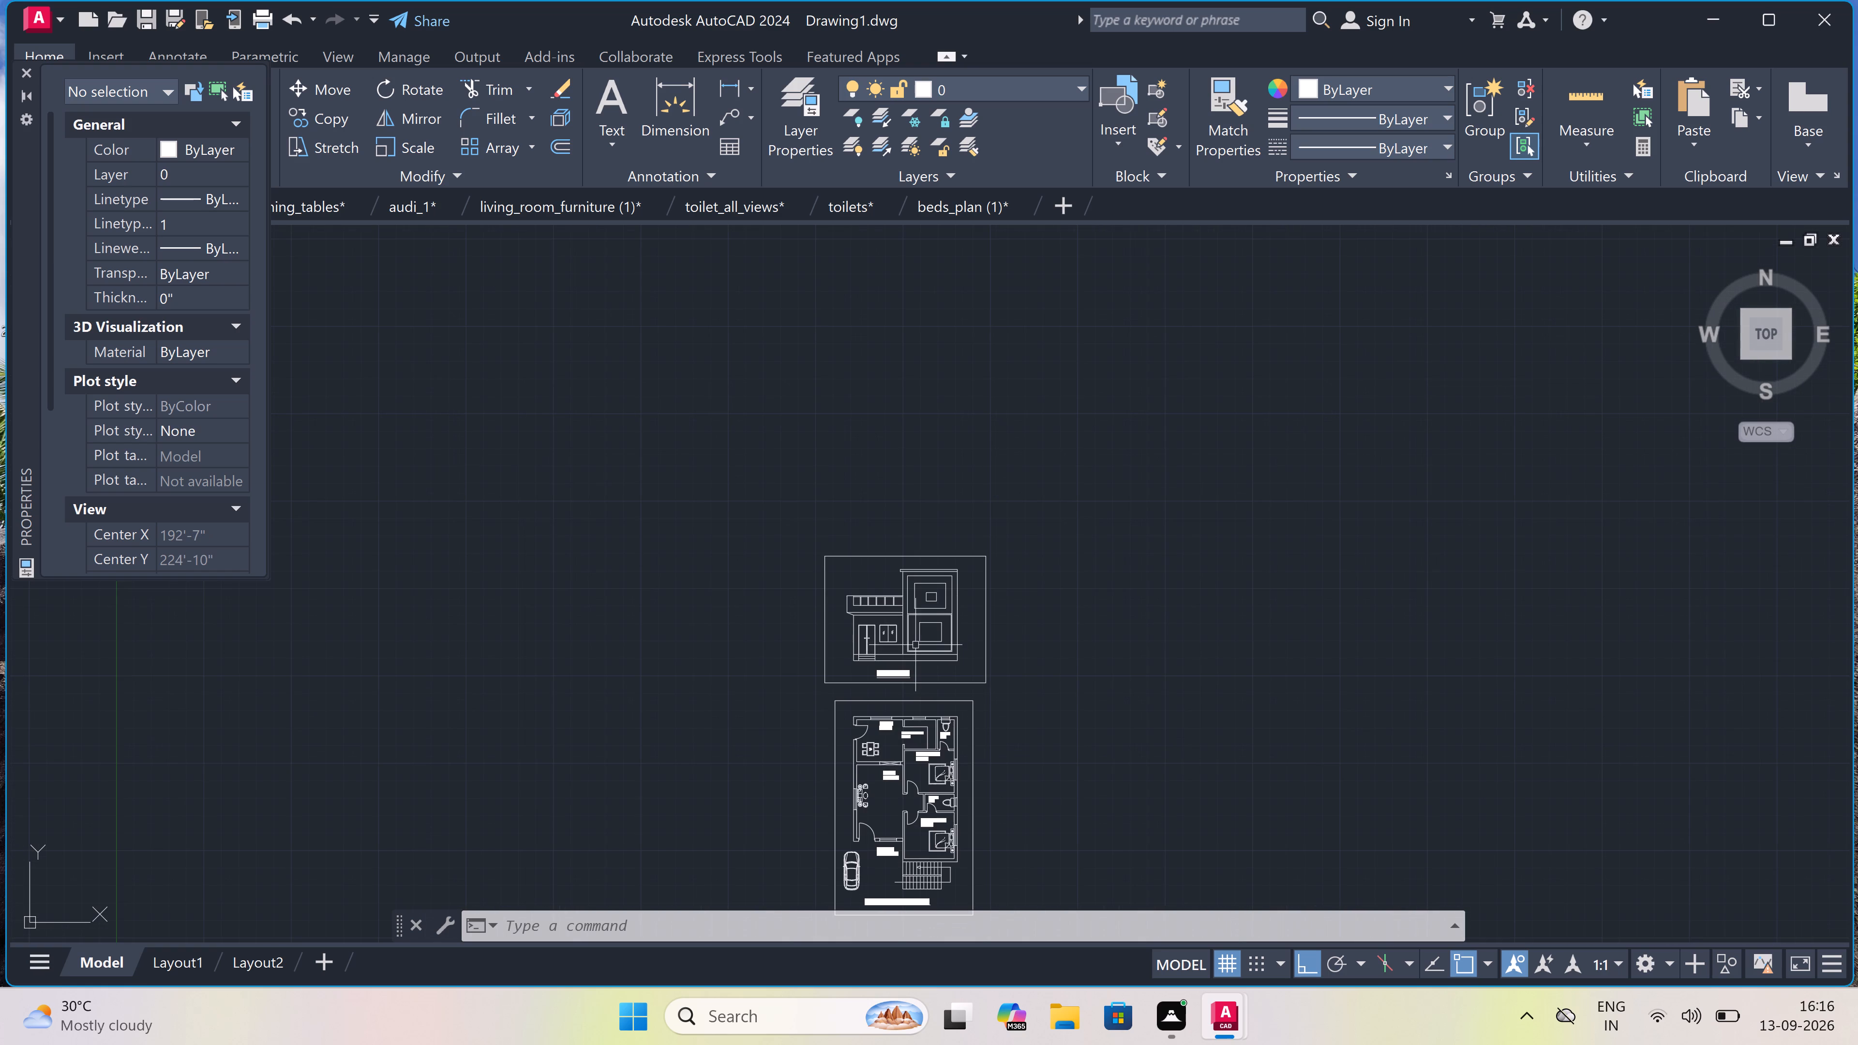
scroll(911, 681, "down", 2)
scroll(899, 781, "up", 3)
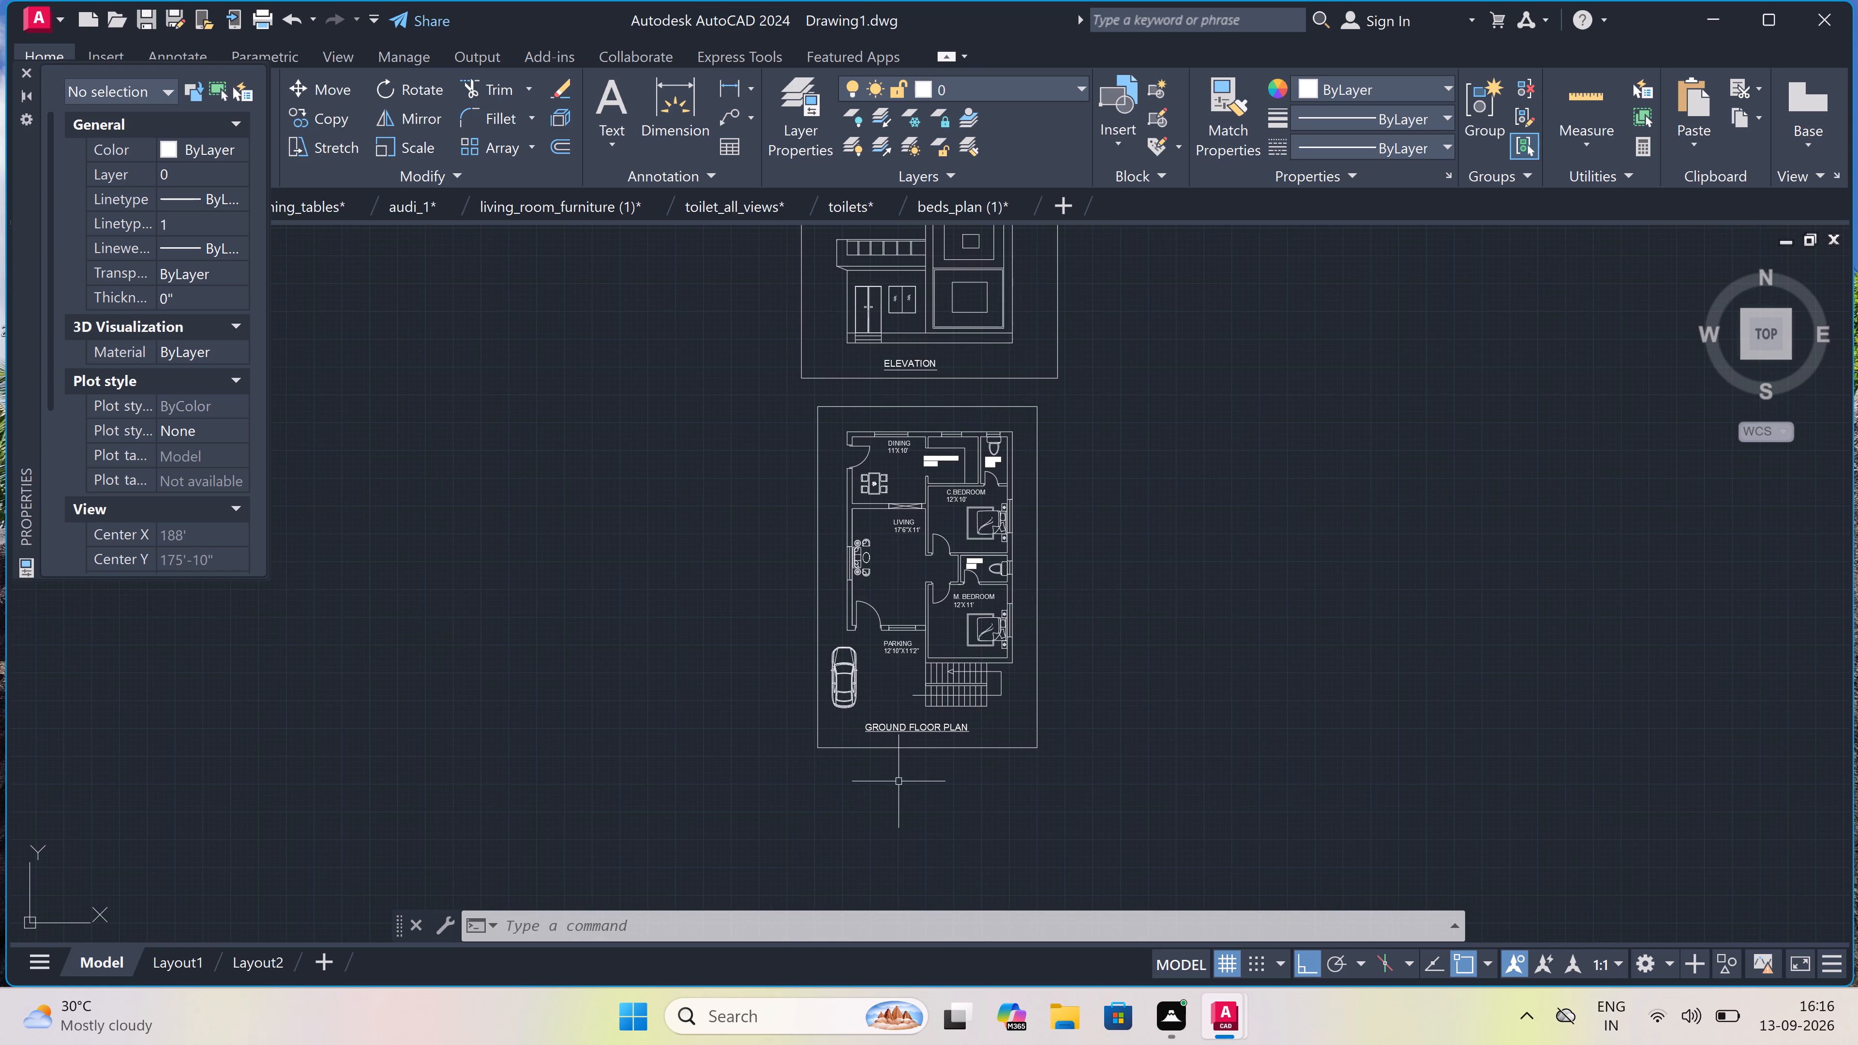
scroll(901, 751, "up", 3)
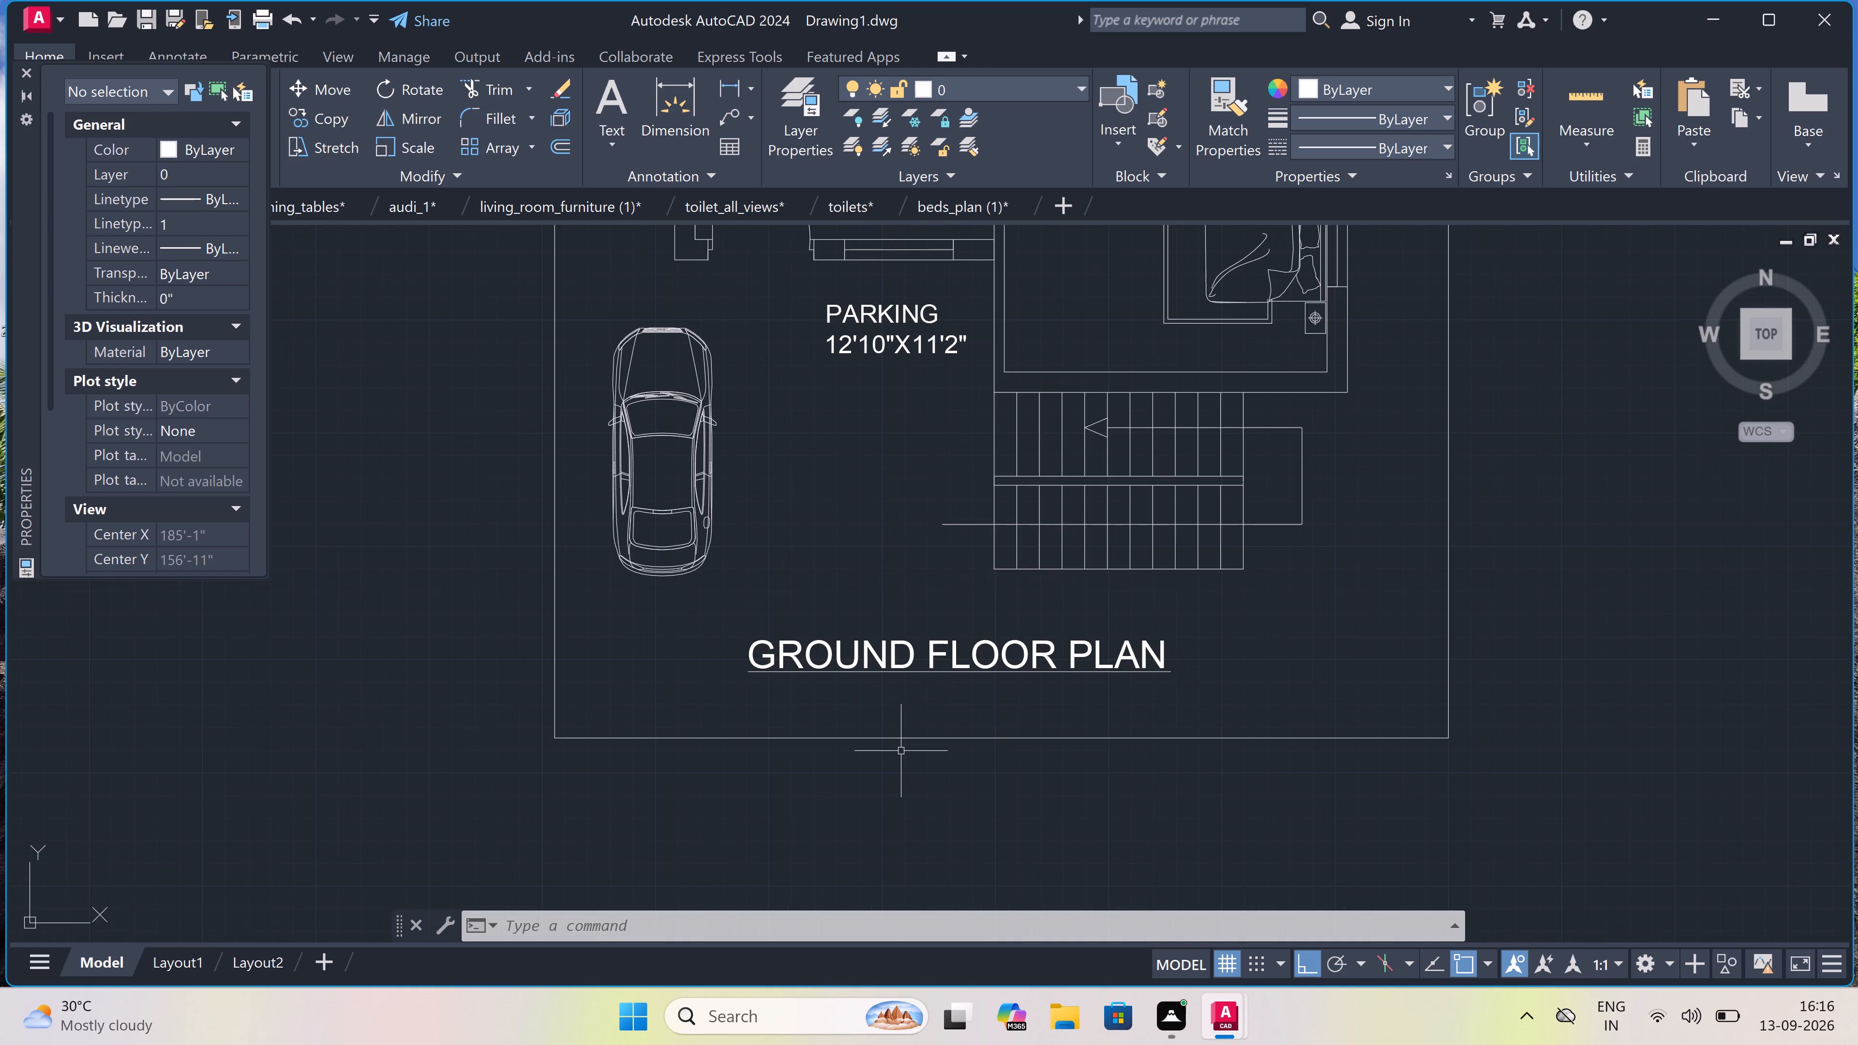
scroll(901, 751, "up", 2)
scroll(901, 751, "down", 2)
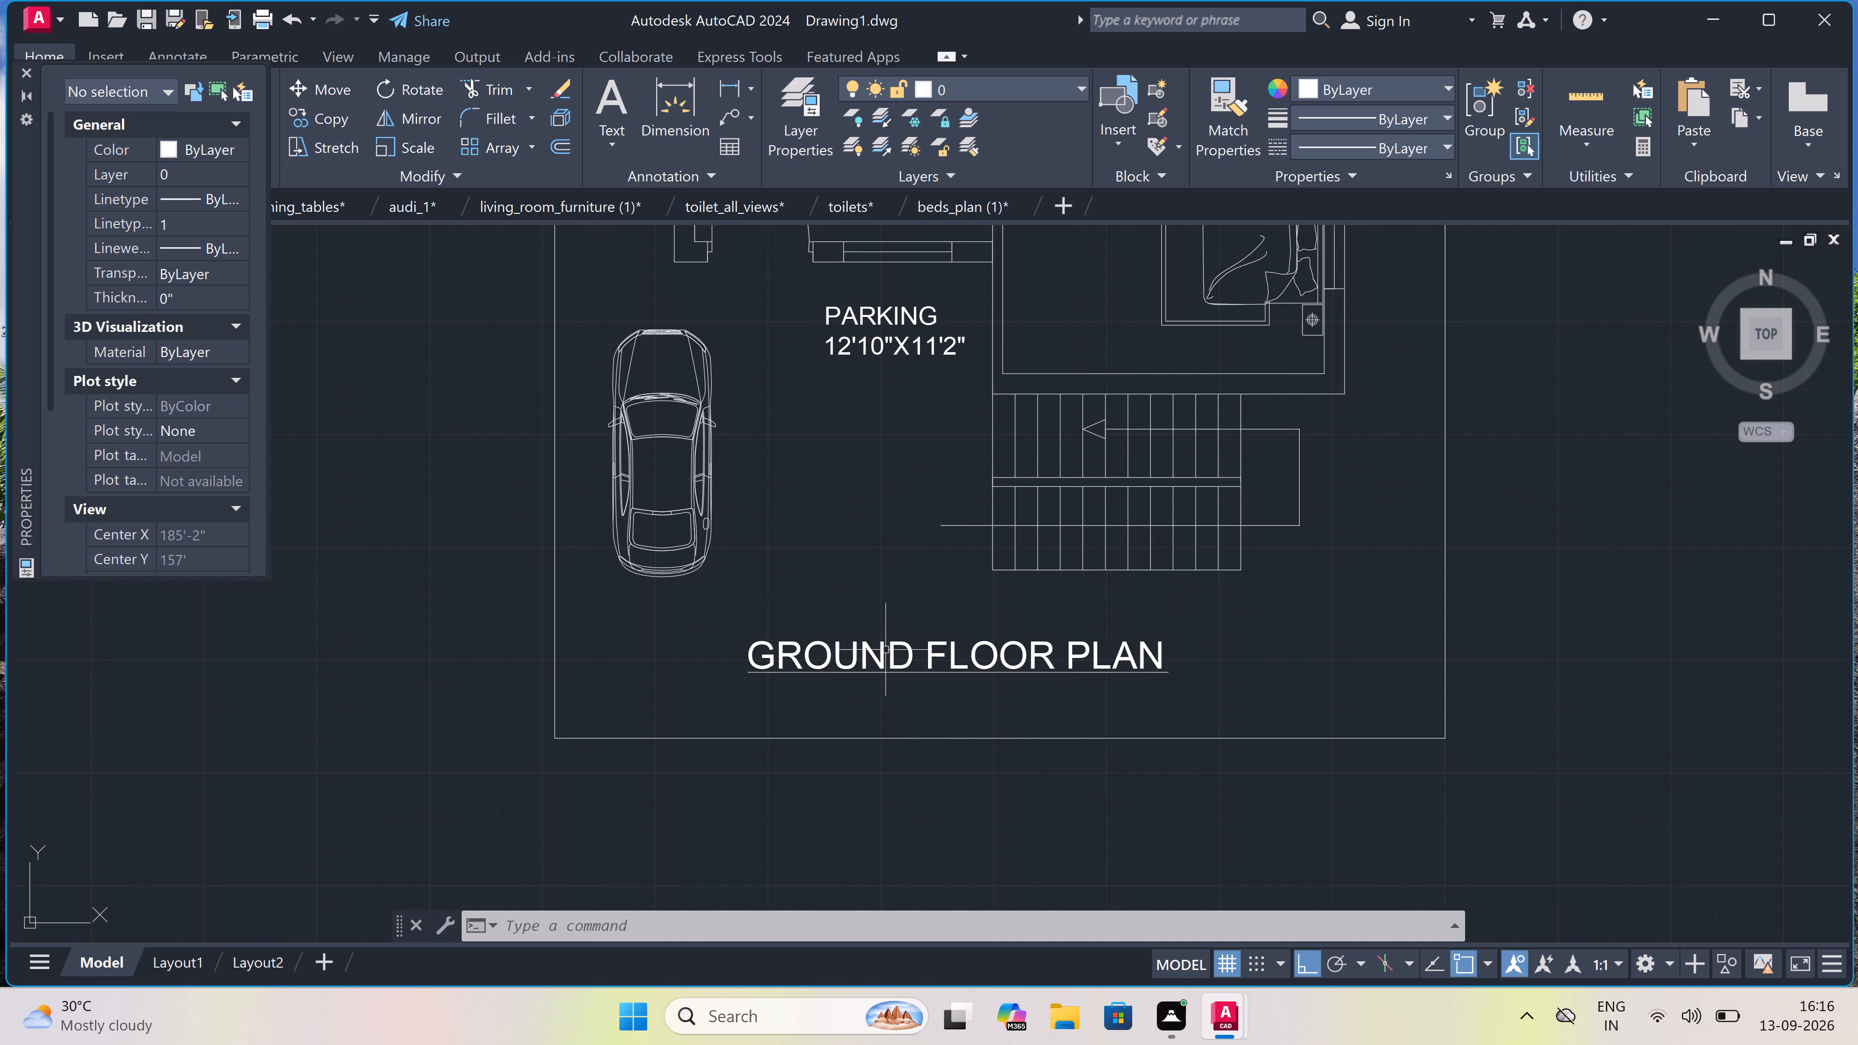
scroll(885, 656, "up", 1)
left_click(885, 656)
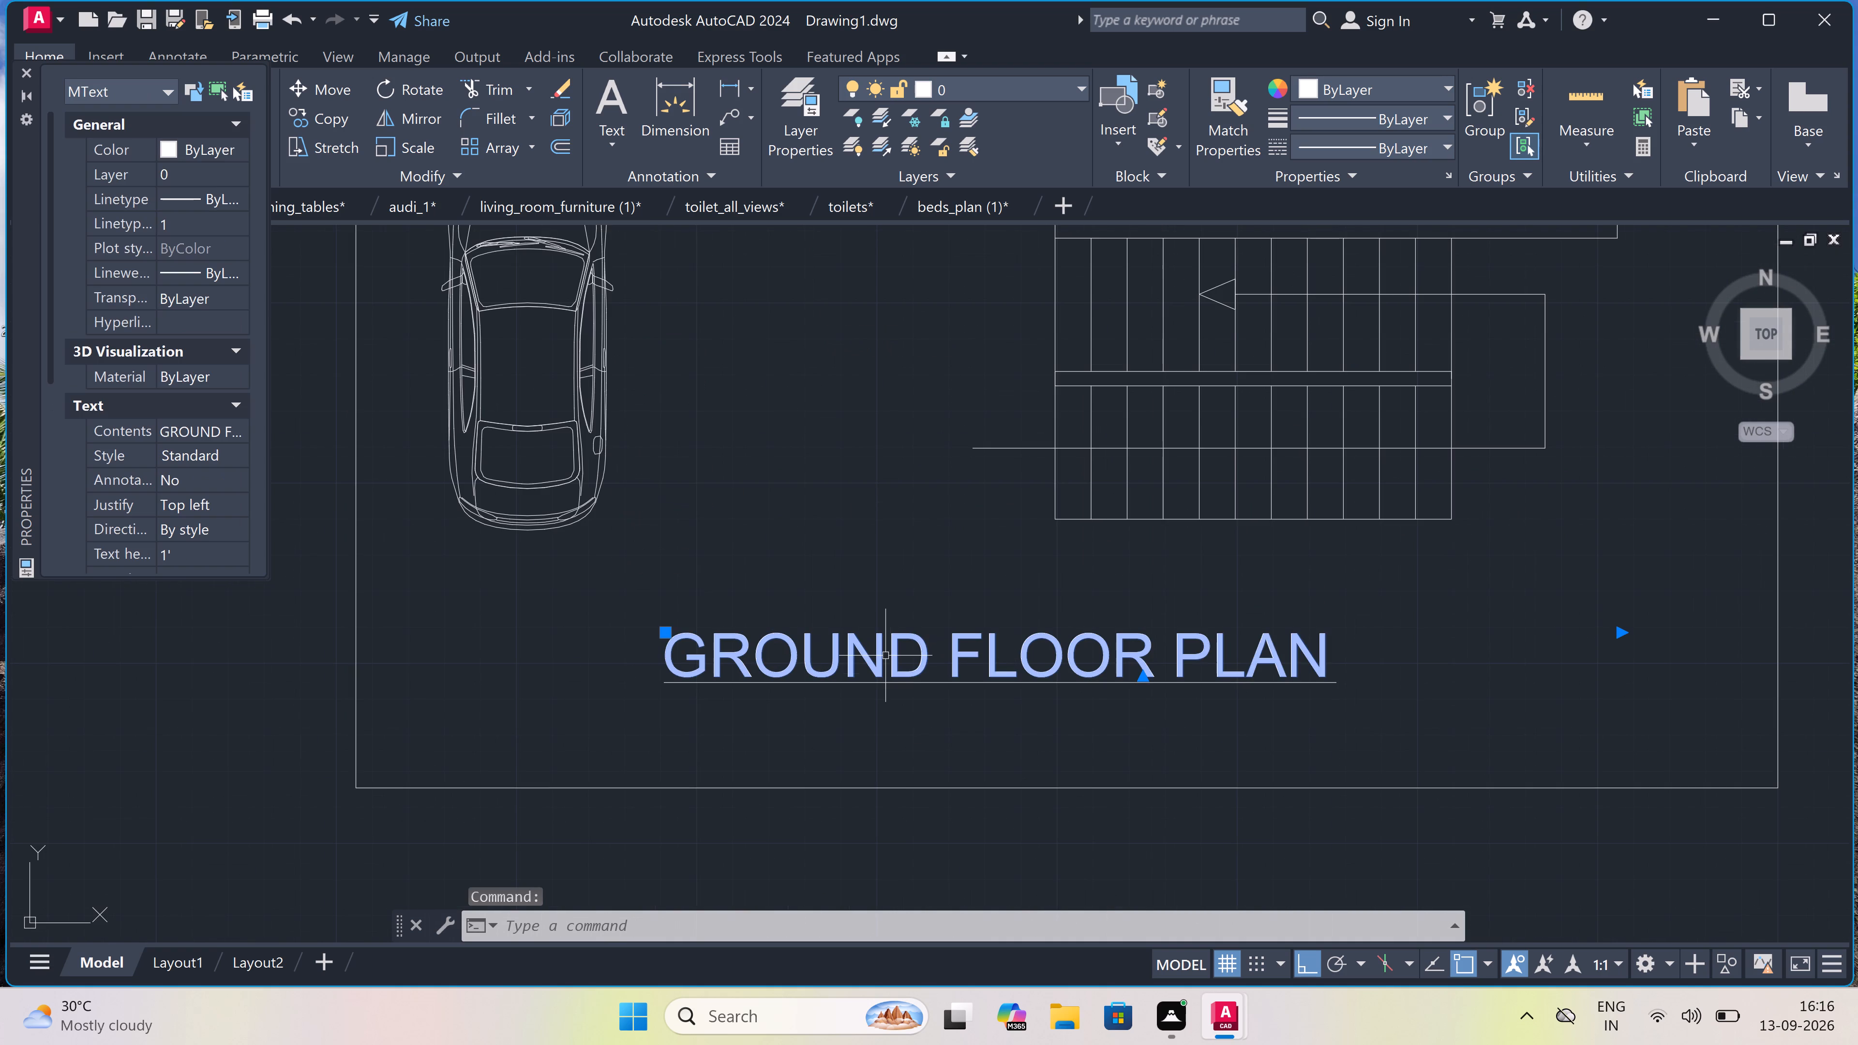
key("Delete")
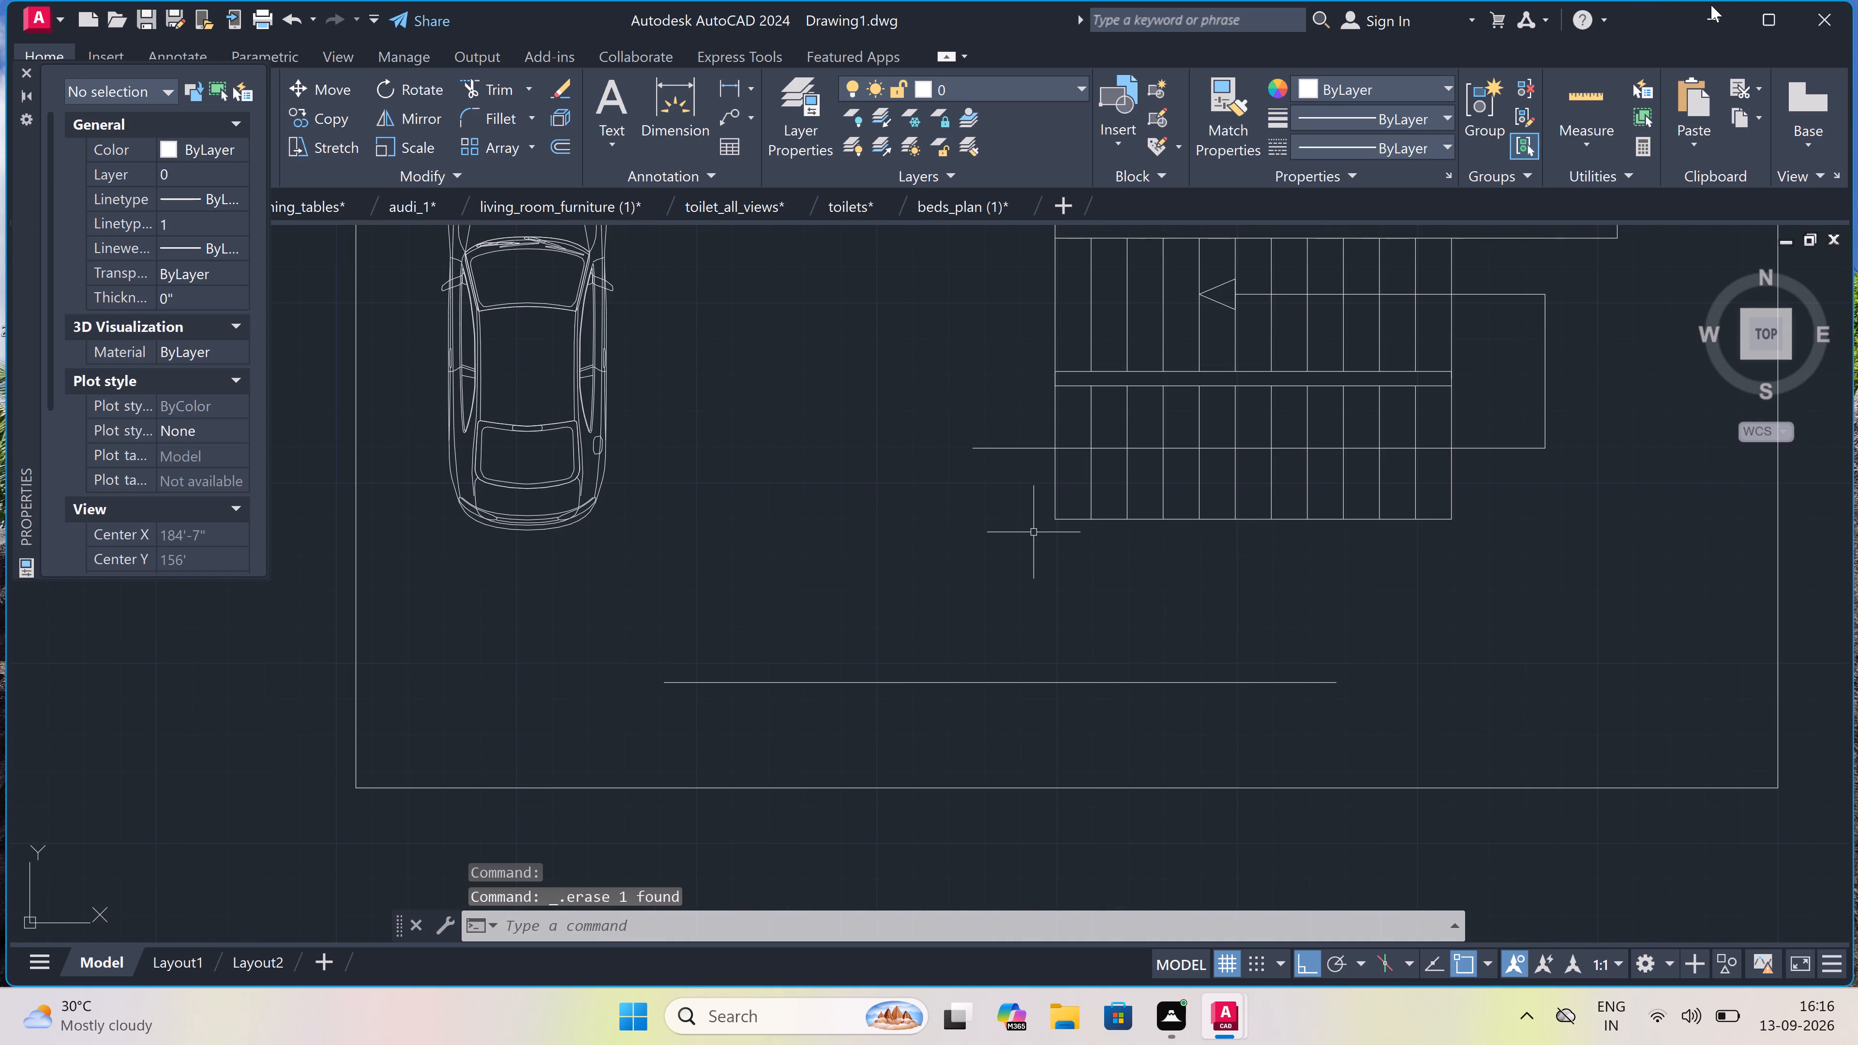
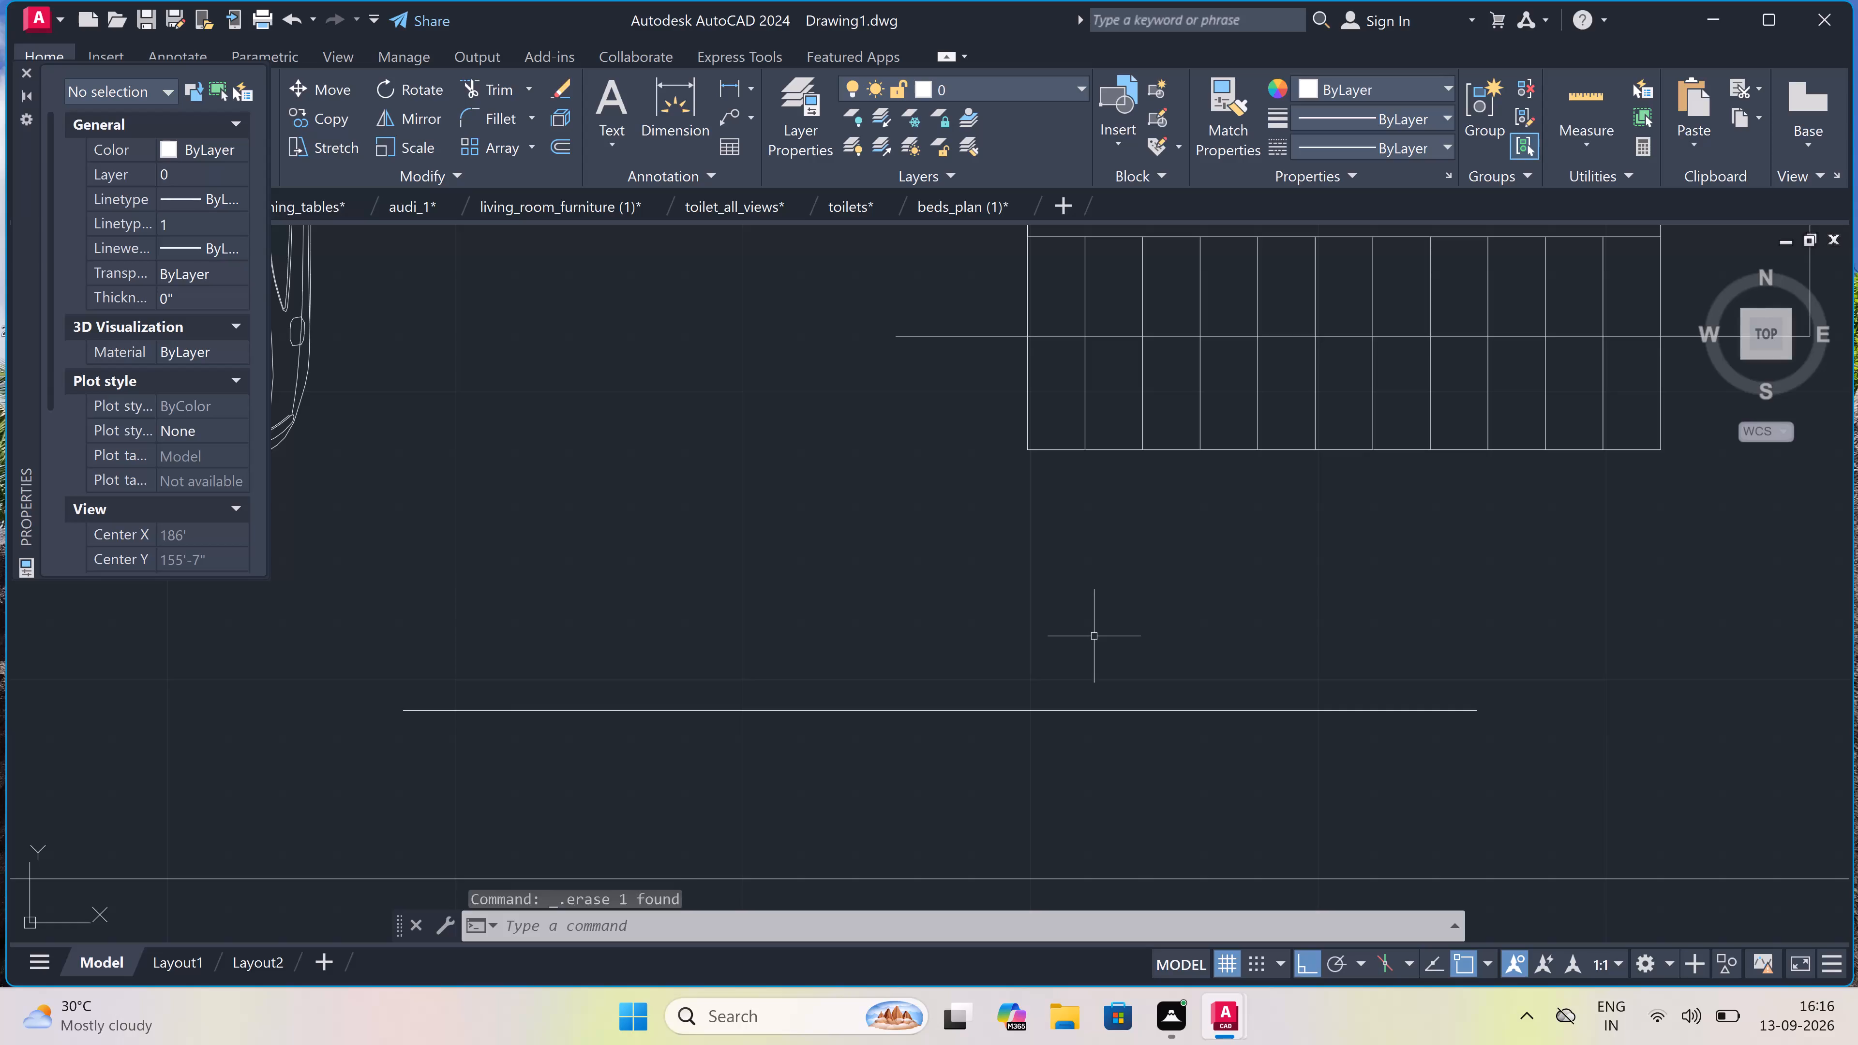
Add multiline text reading GROUND FLOOR PLAN above the title underline beneath the ground floor plan.
type("MT")
key("space")
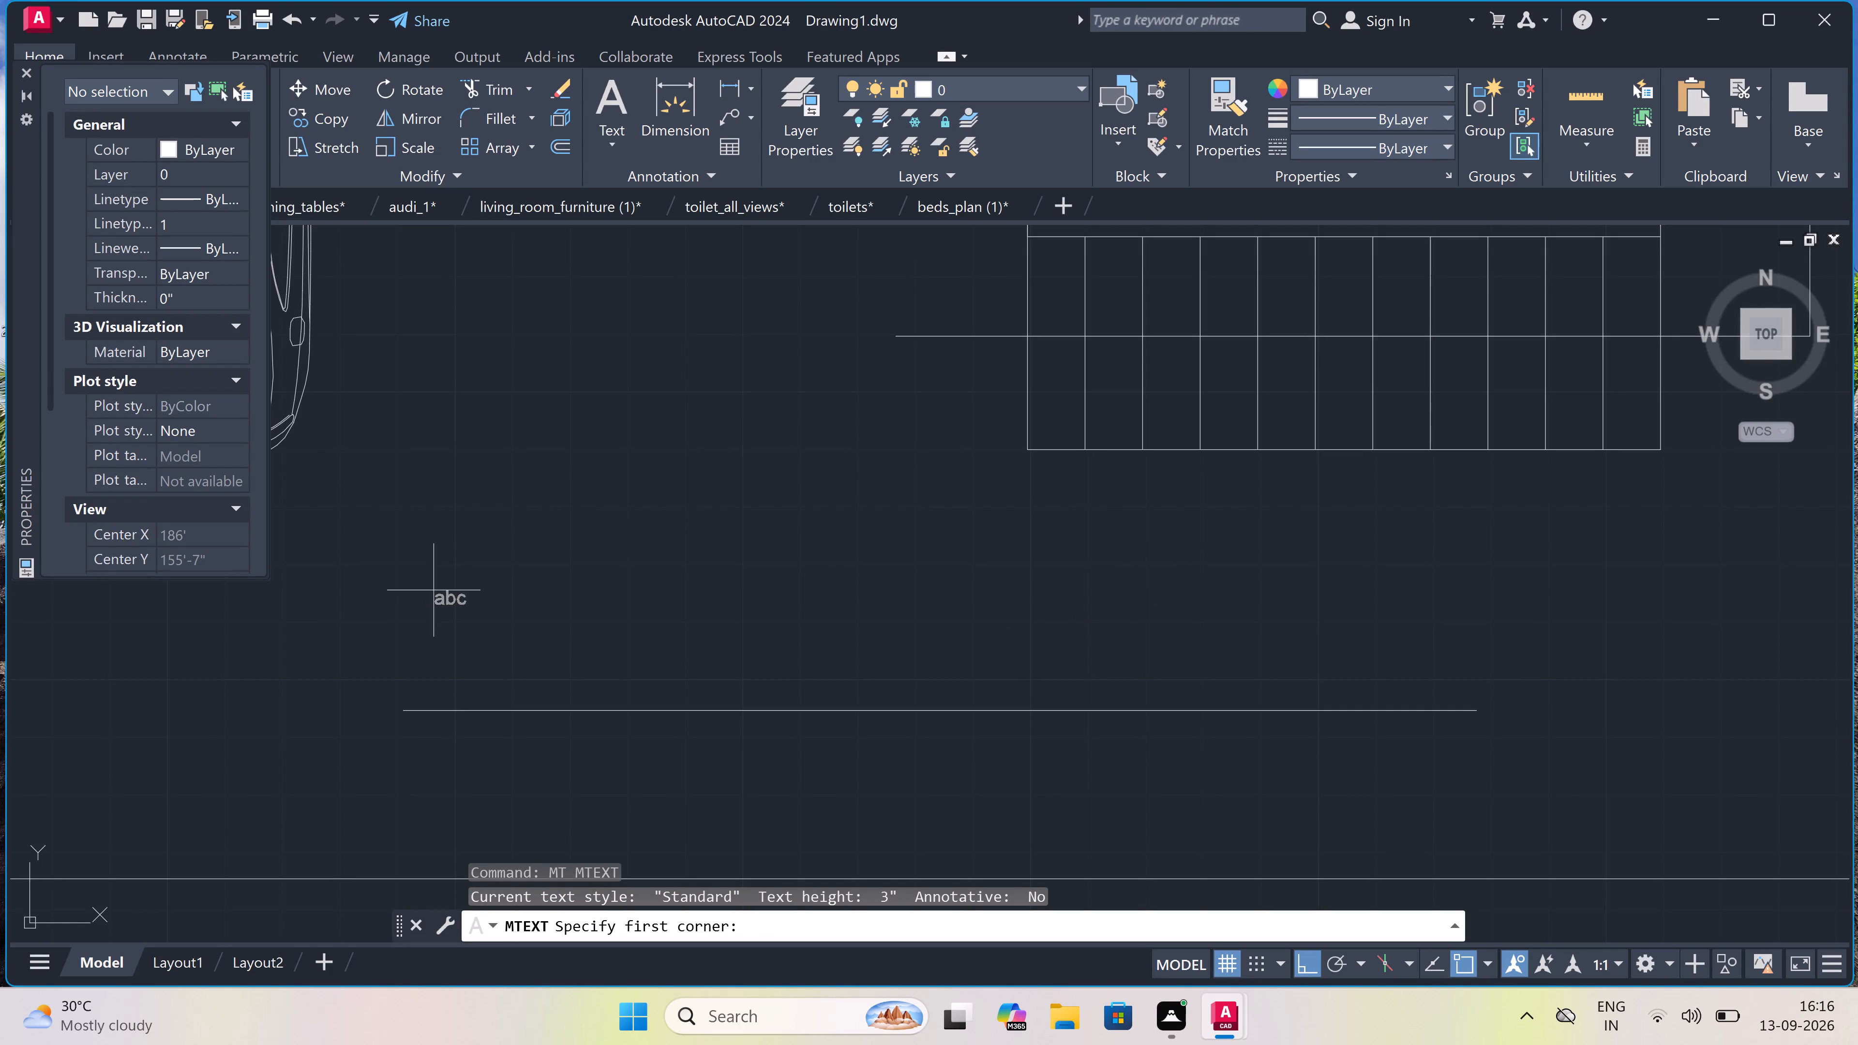
left_click_drag(403, 592, 427, 621)
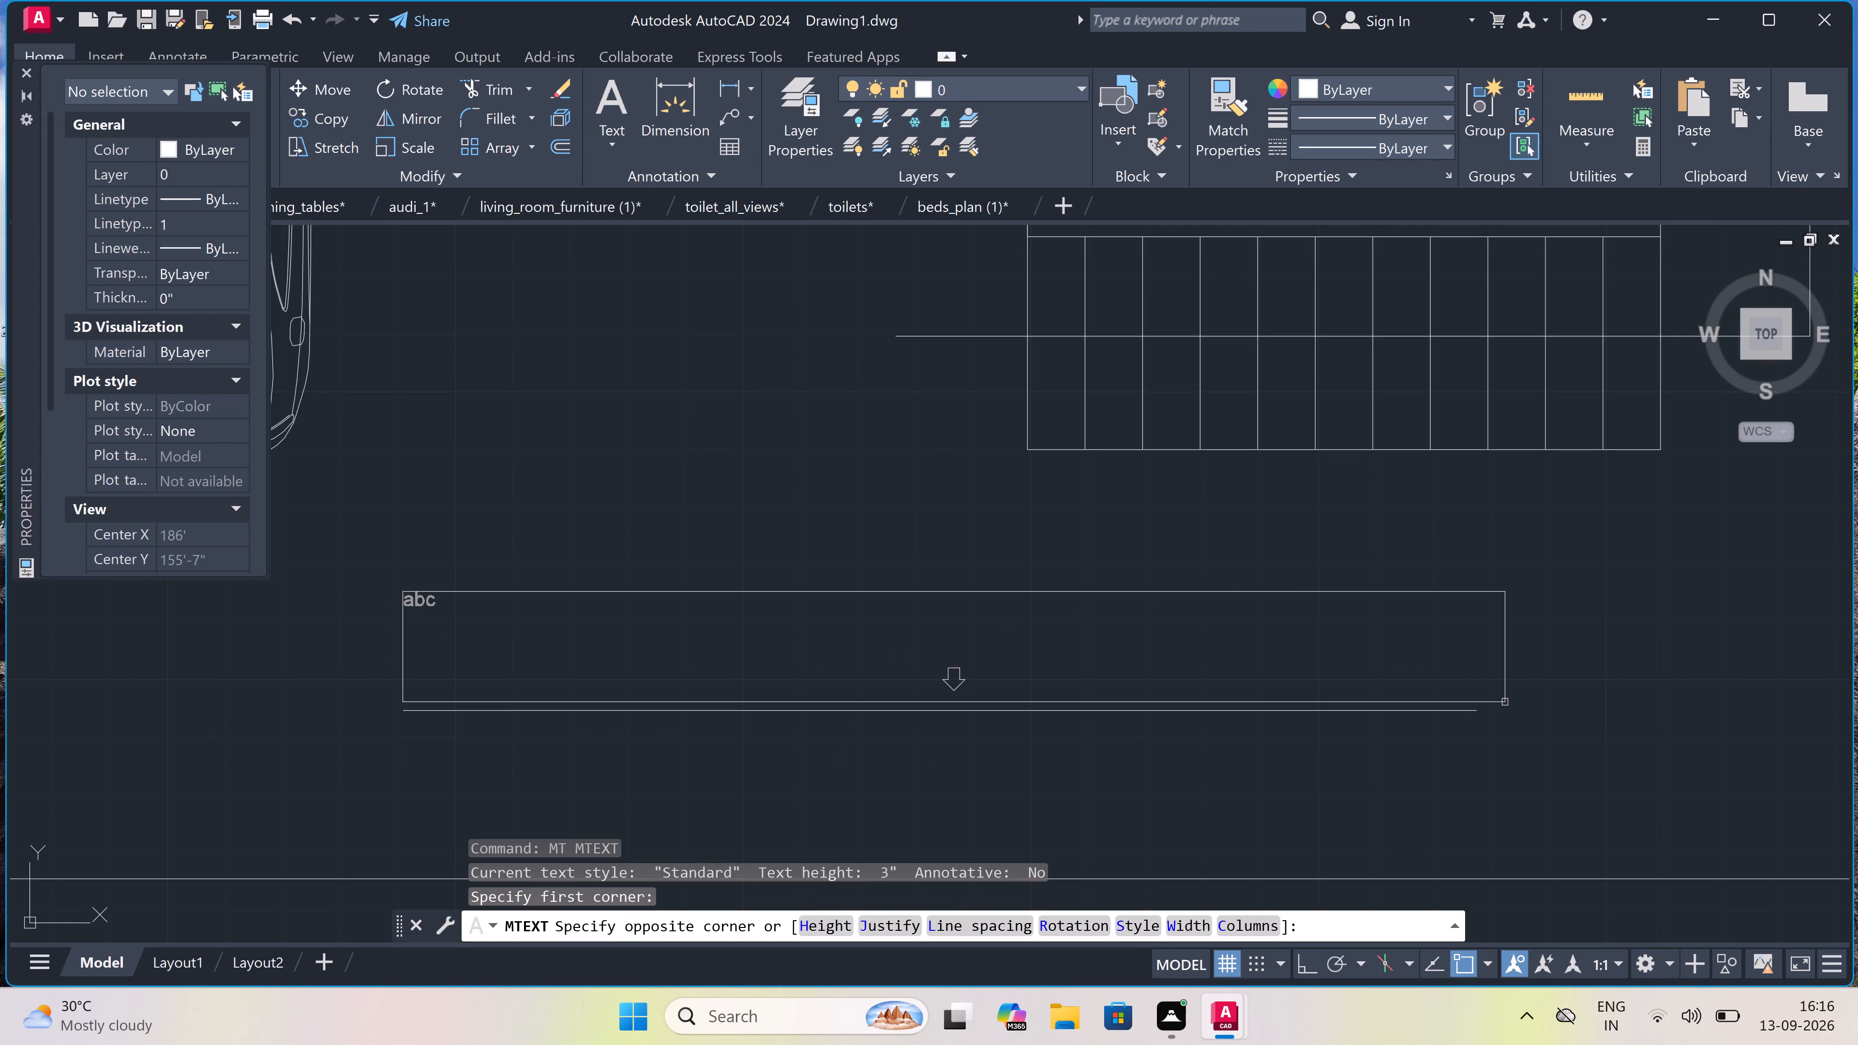
left_click(1523, 701)
type("GROUND")
key("space")
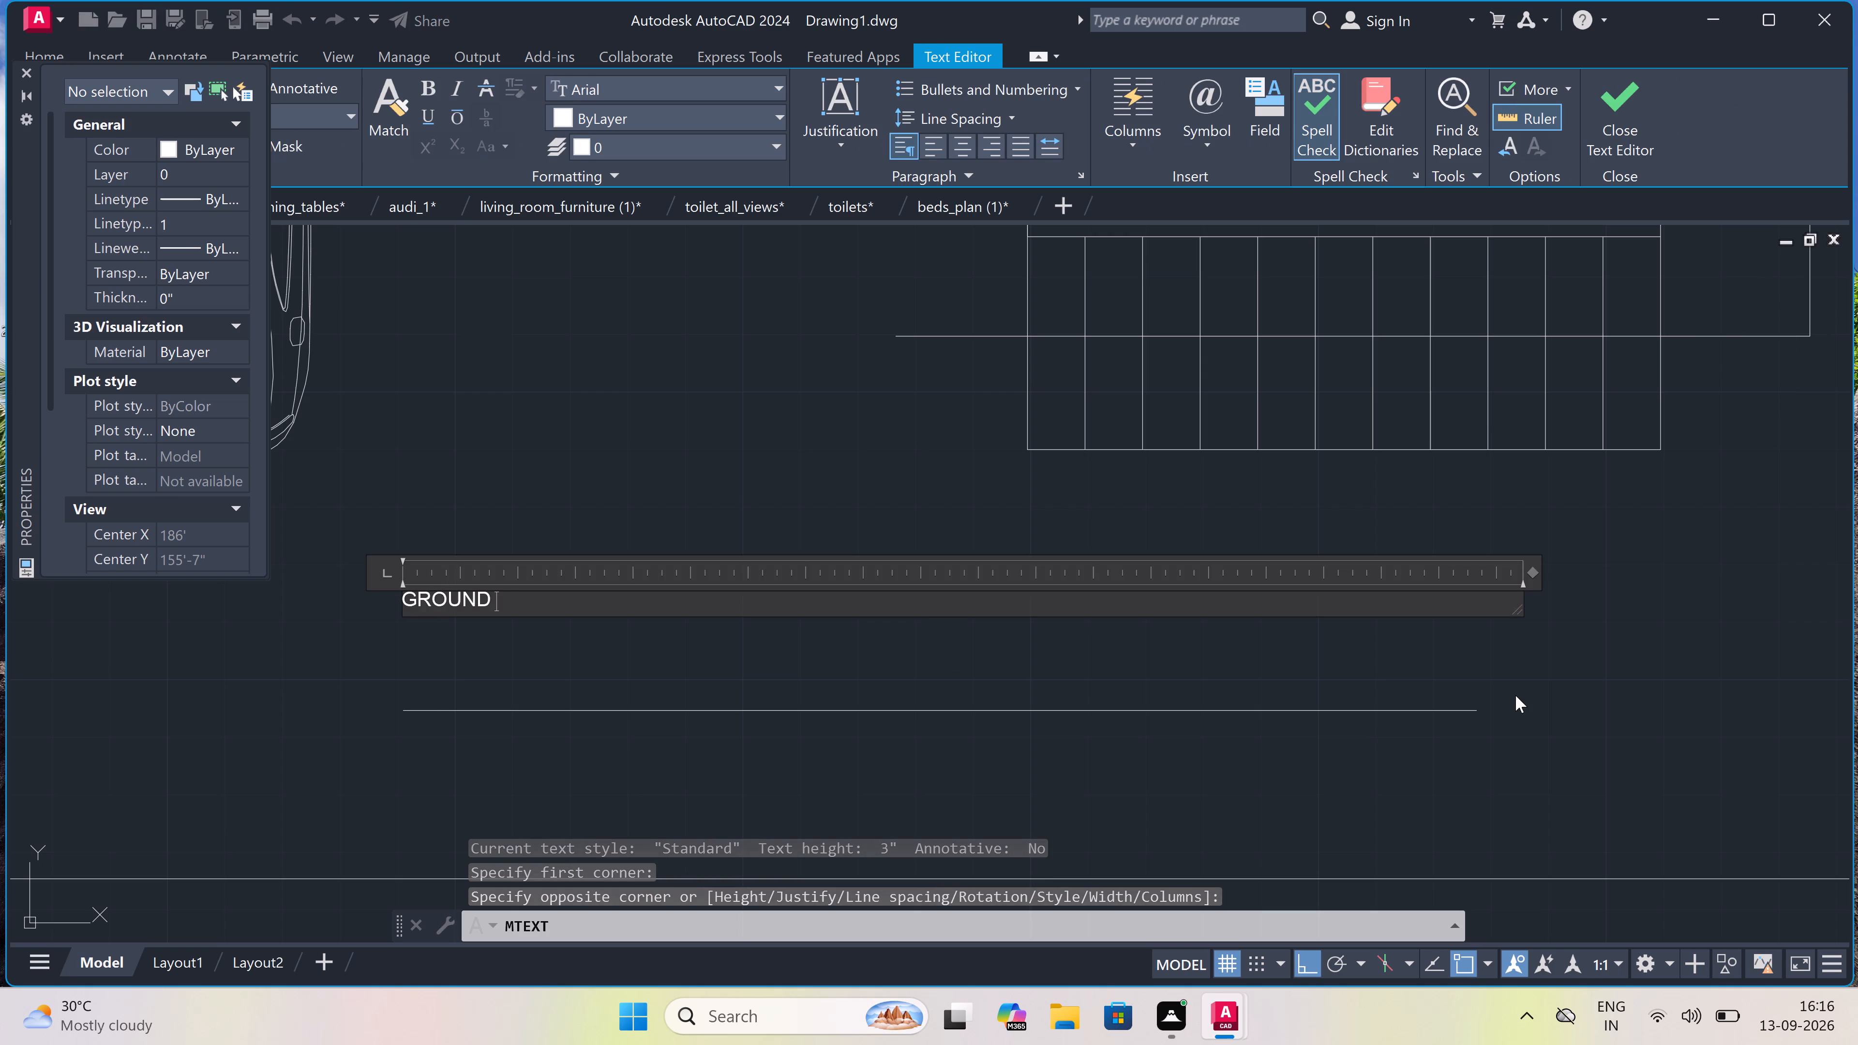
type("FLOOR PLAN")
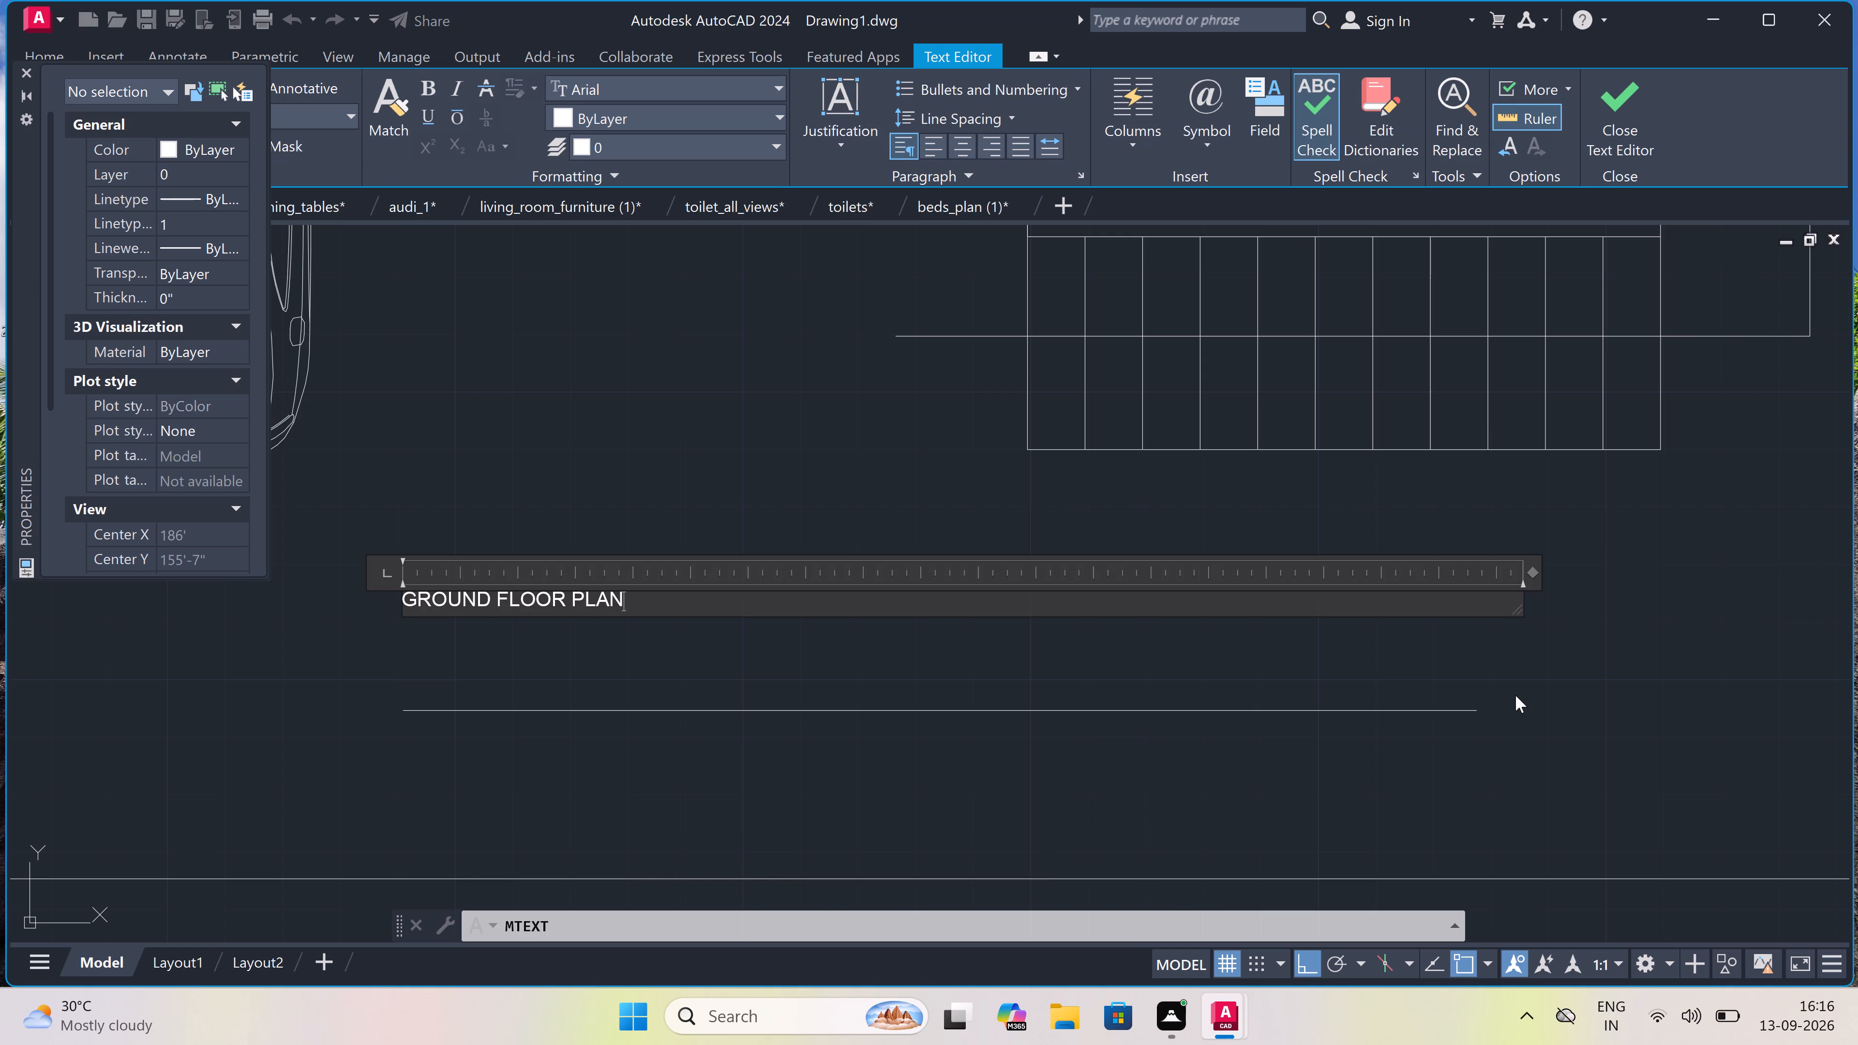
left_click(656, 516)
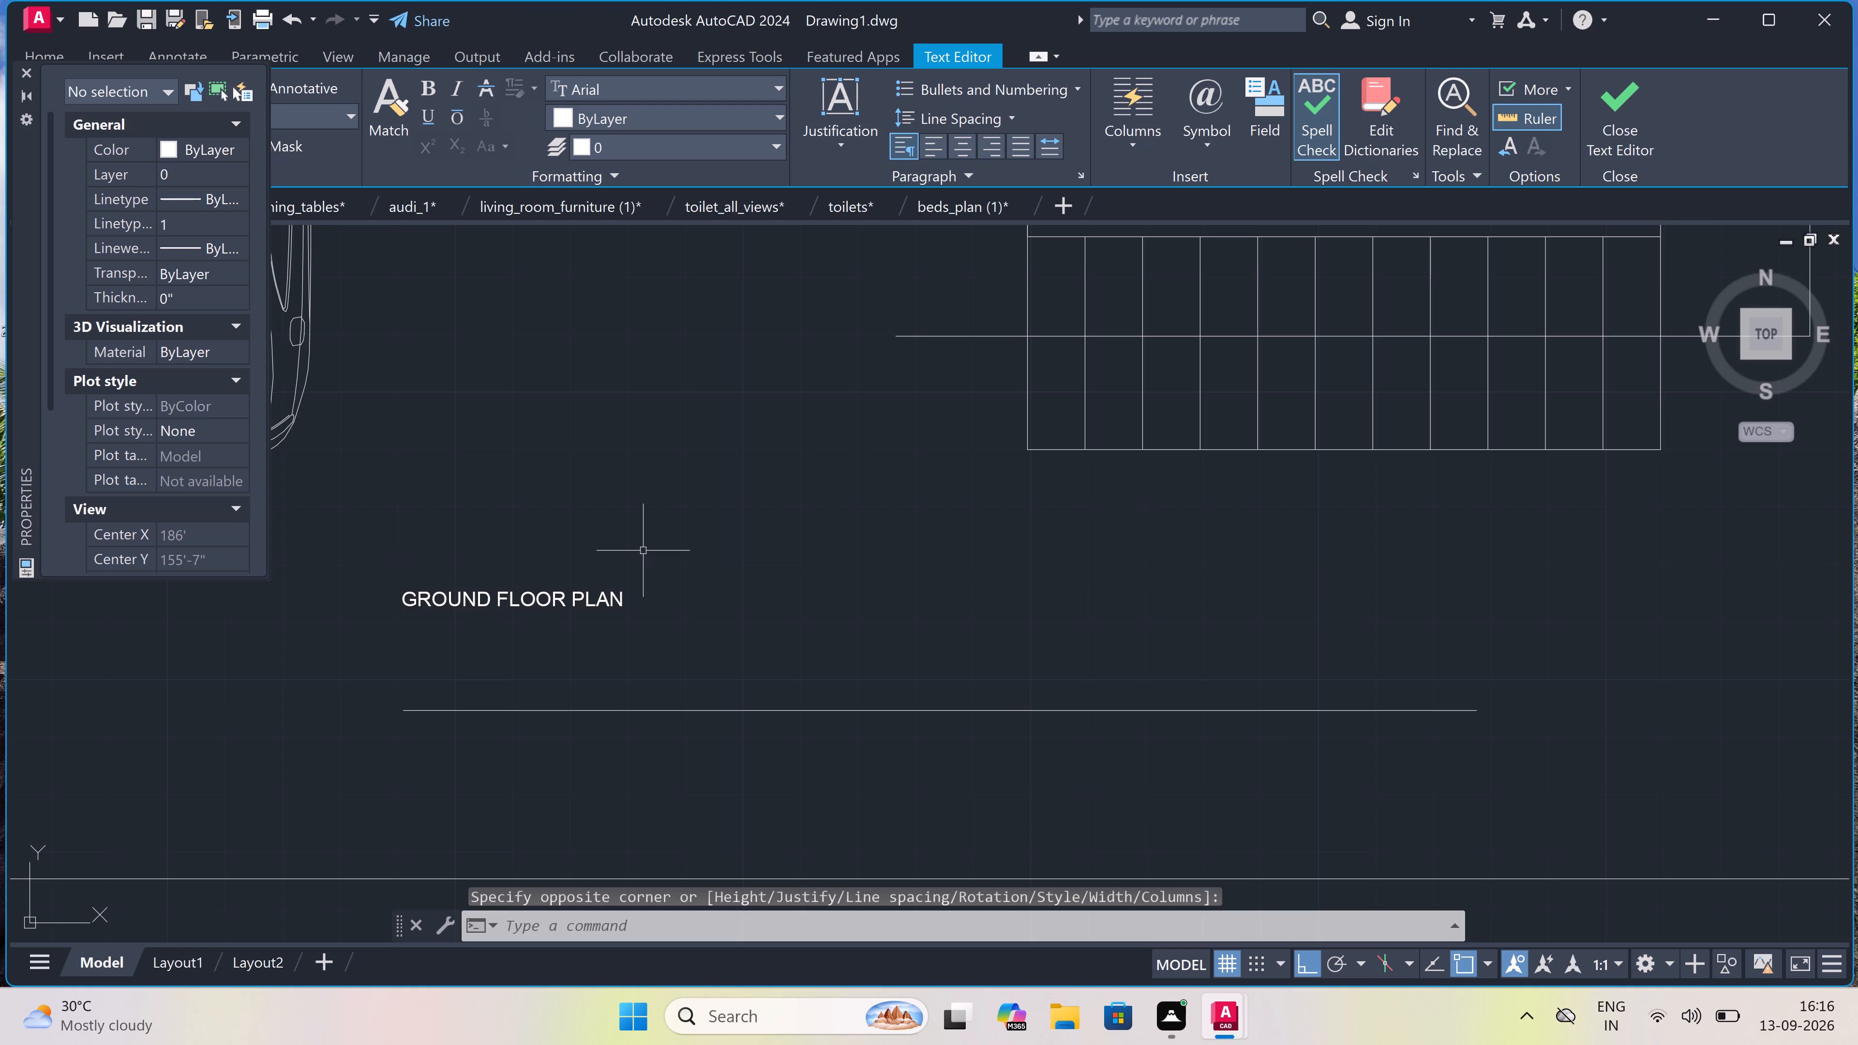
Set the text height of the new GROUND FLOOR PLAN title to 1'.
left_click_drag(626, 589, 555, 628)
left_click(363, 645)
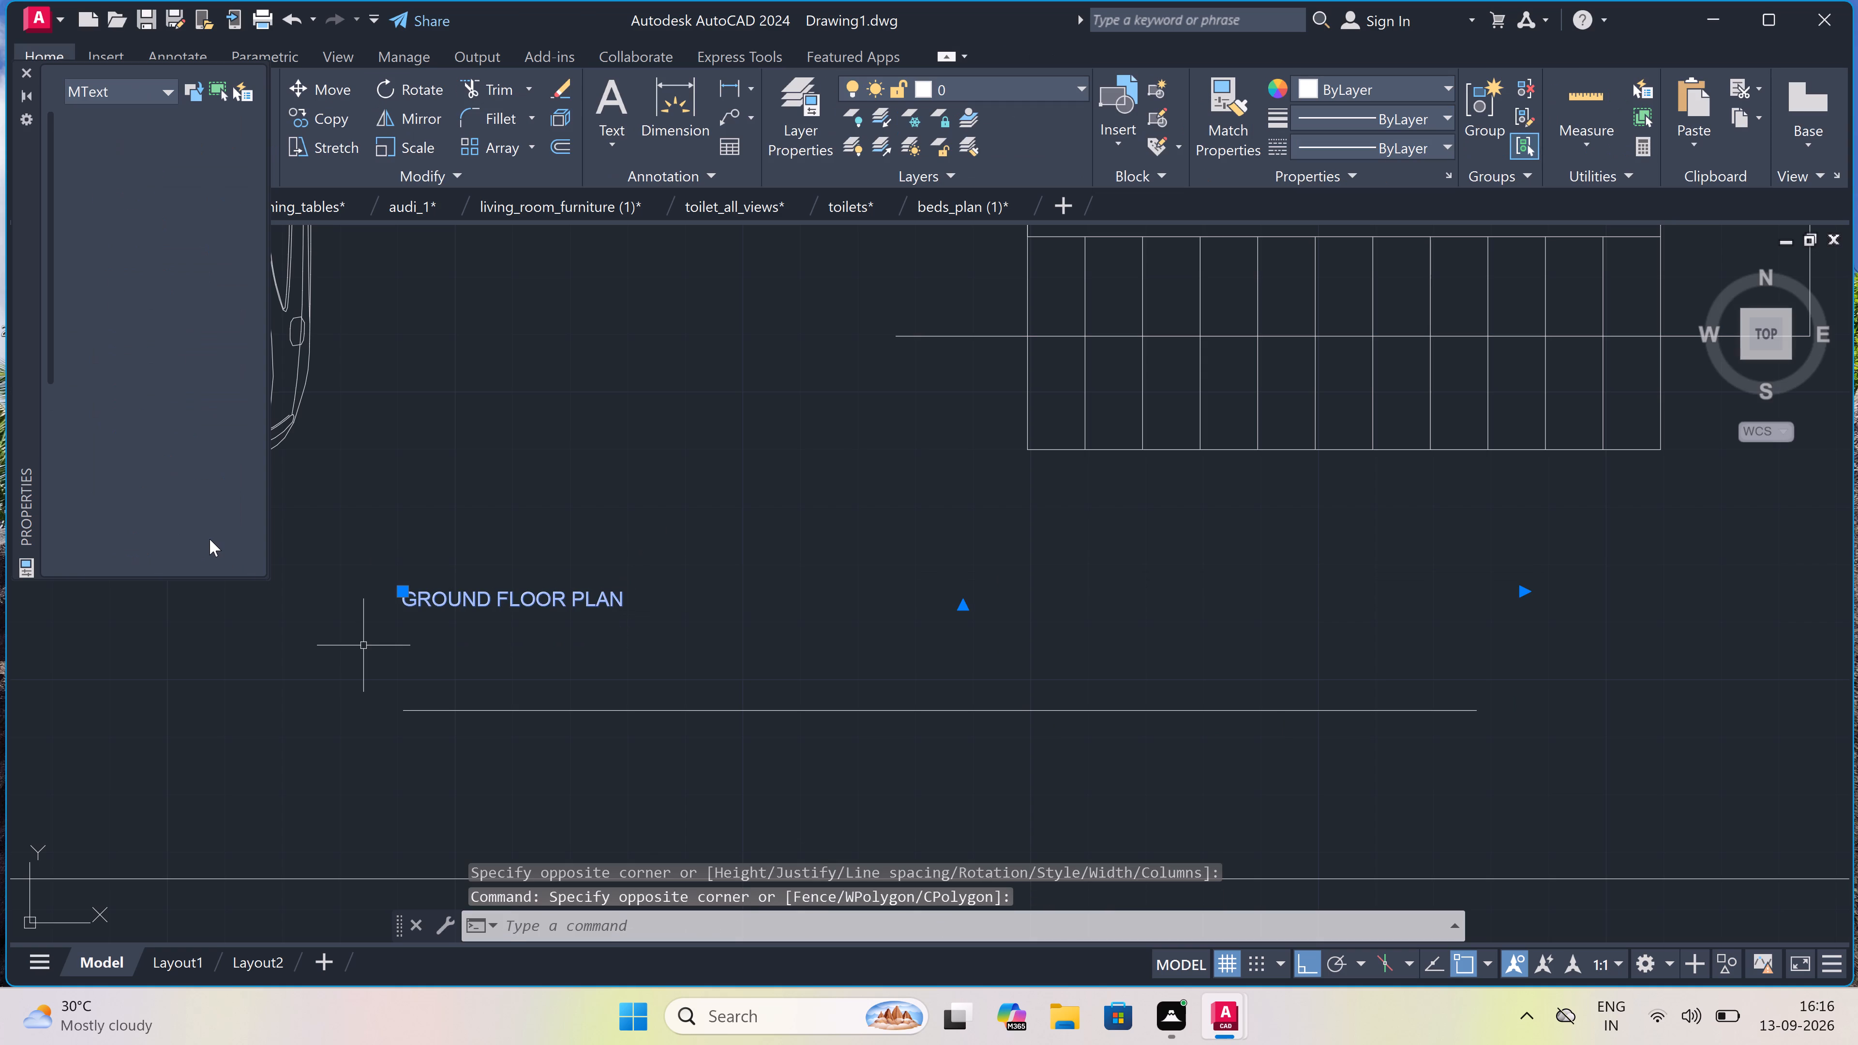
left_click(214, 552)
key("BackSpace")
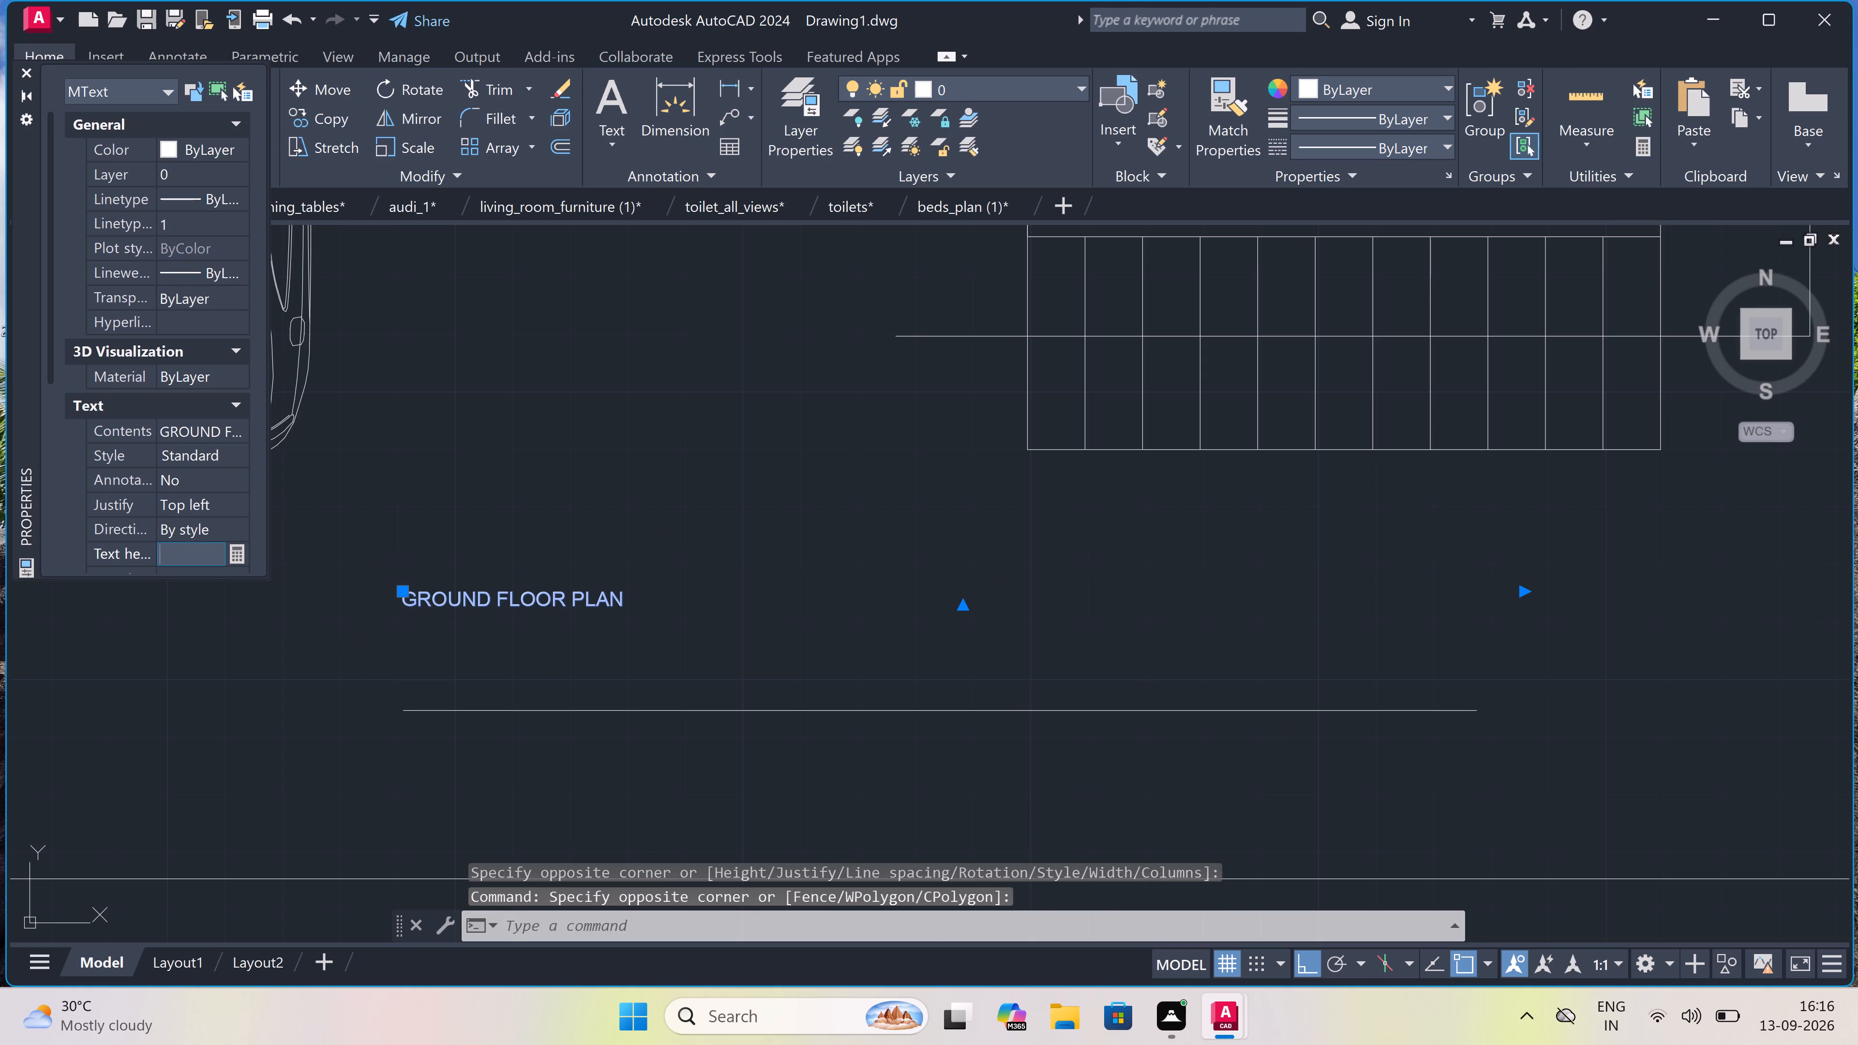
type("1'")
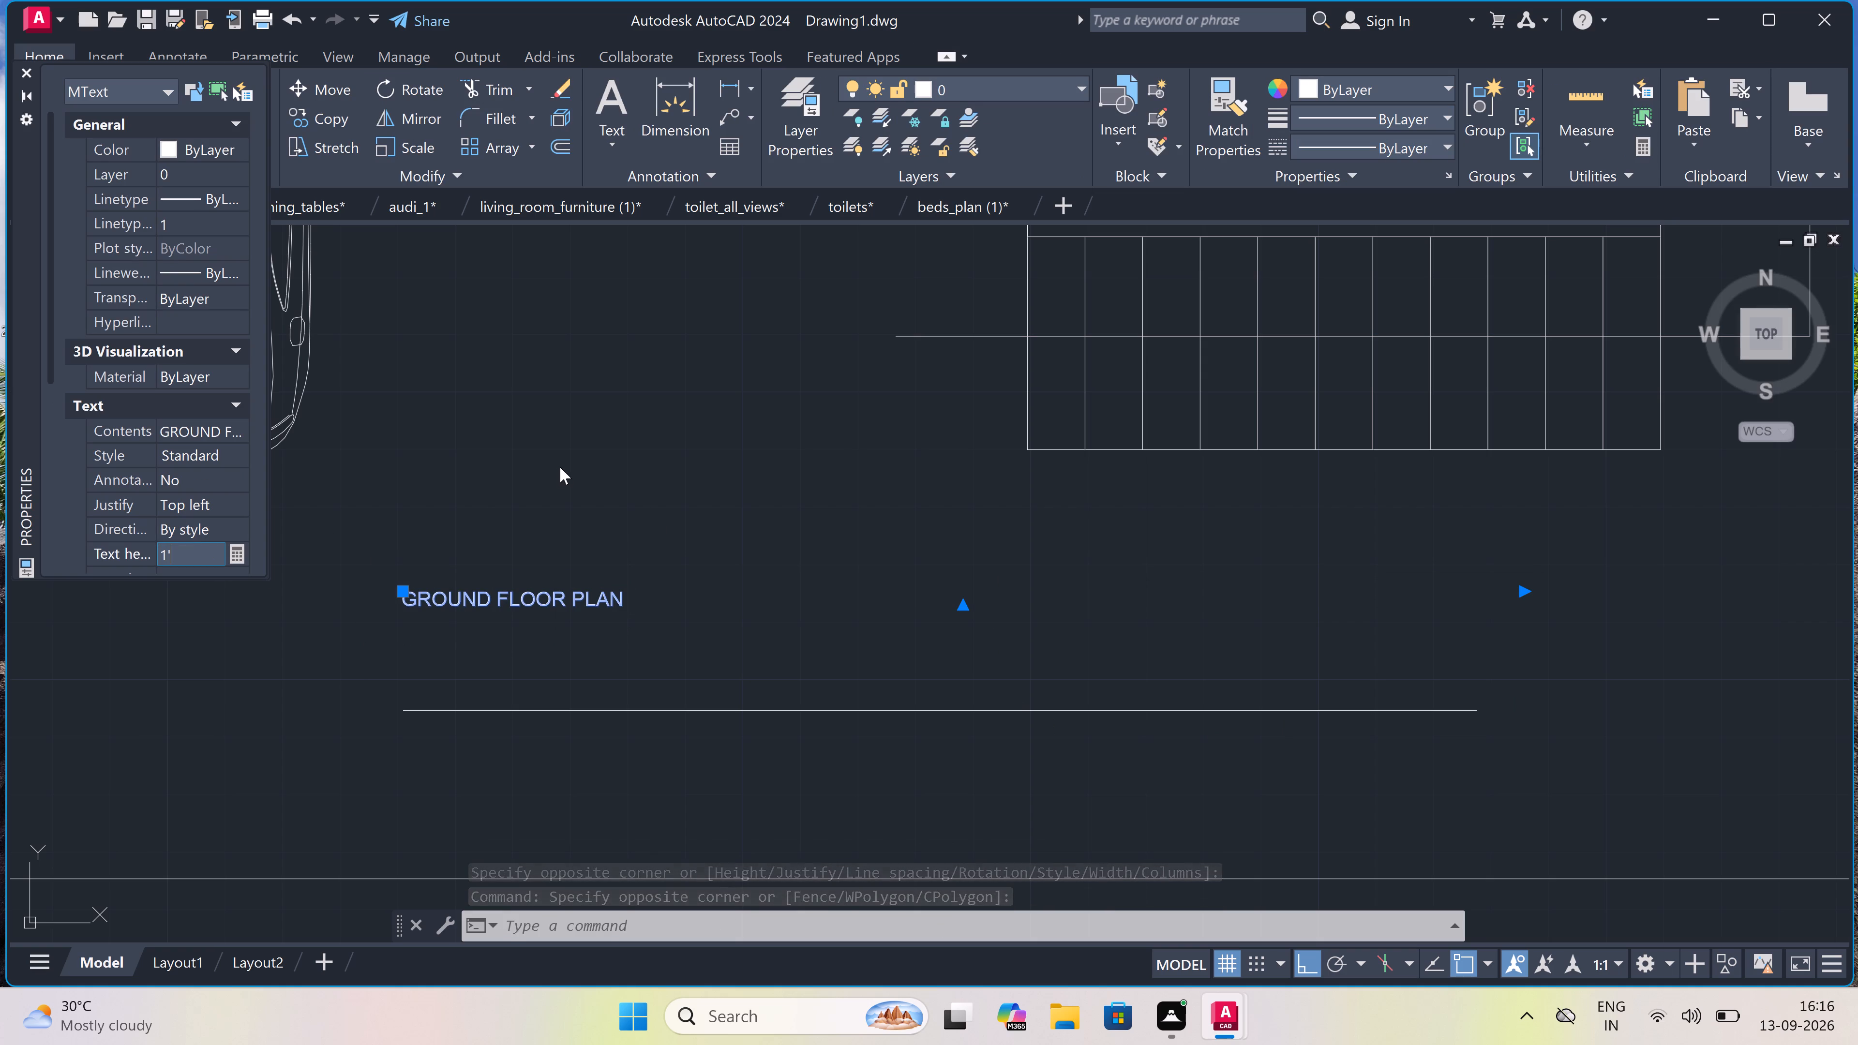
double_click(561, 467)
key("Escape")
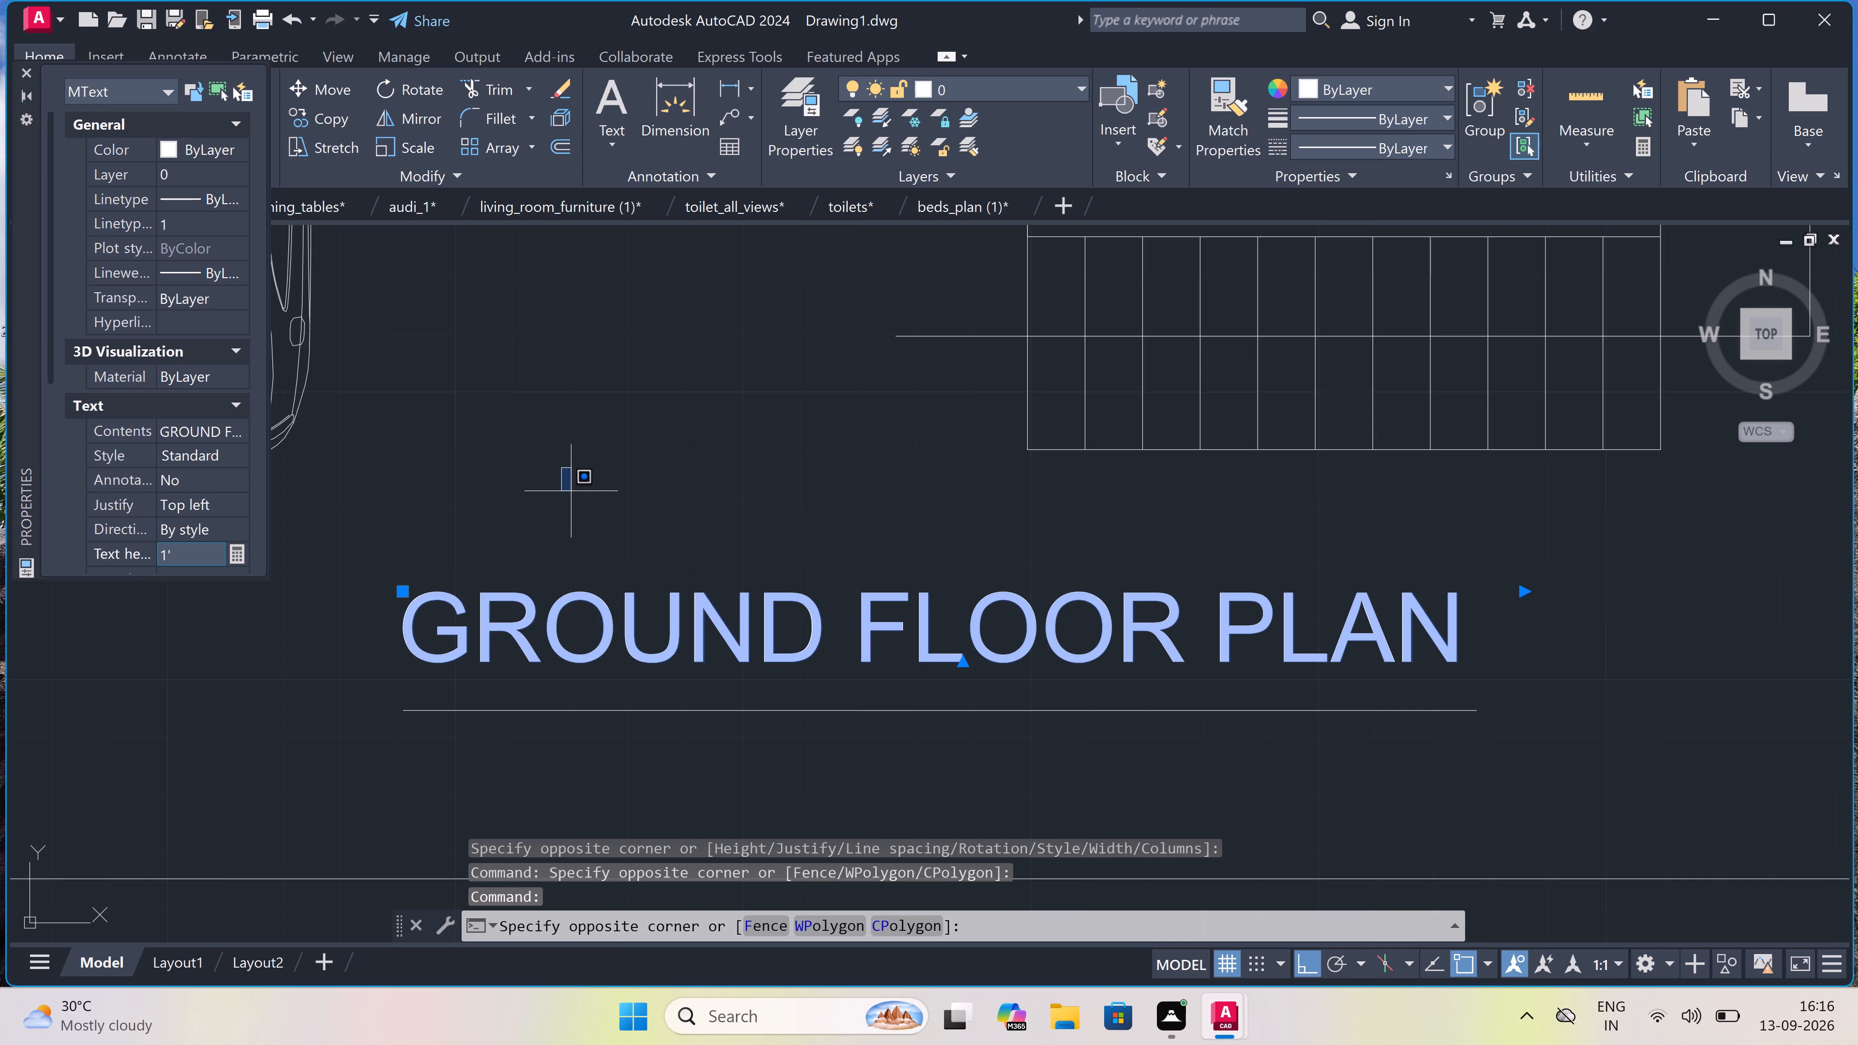
key("Escape")
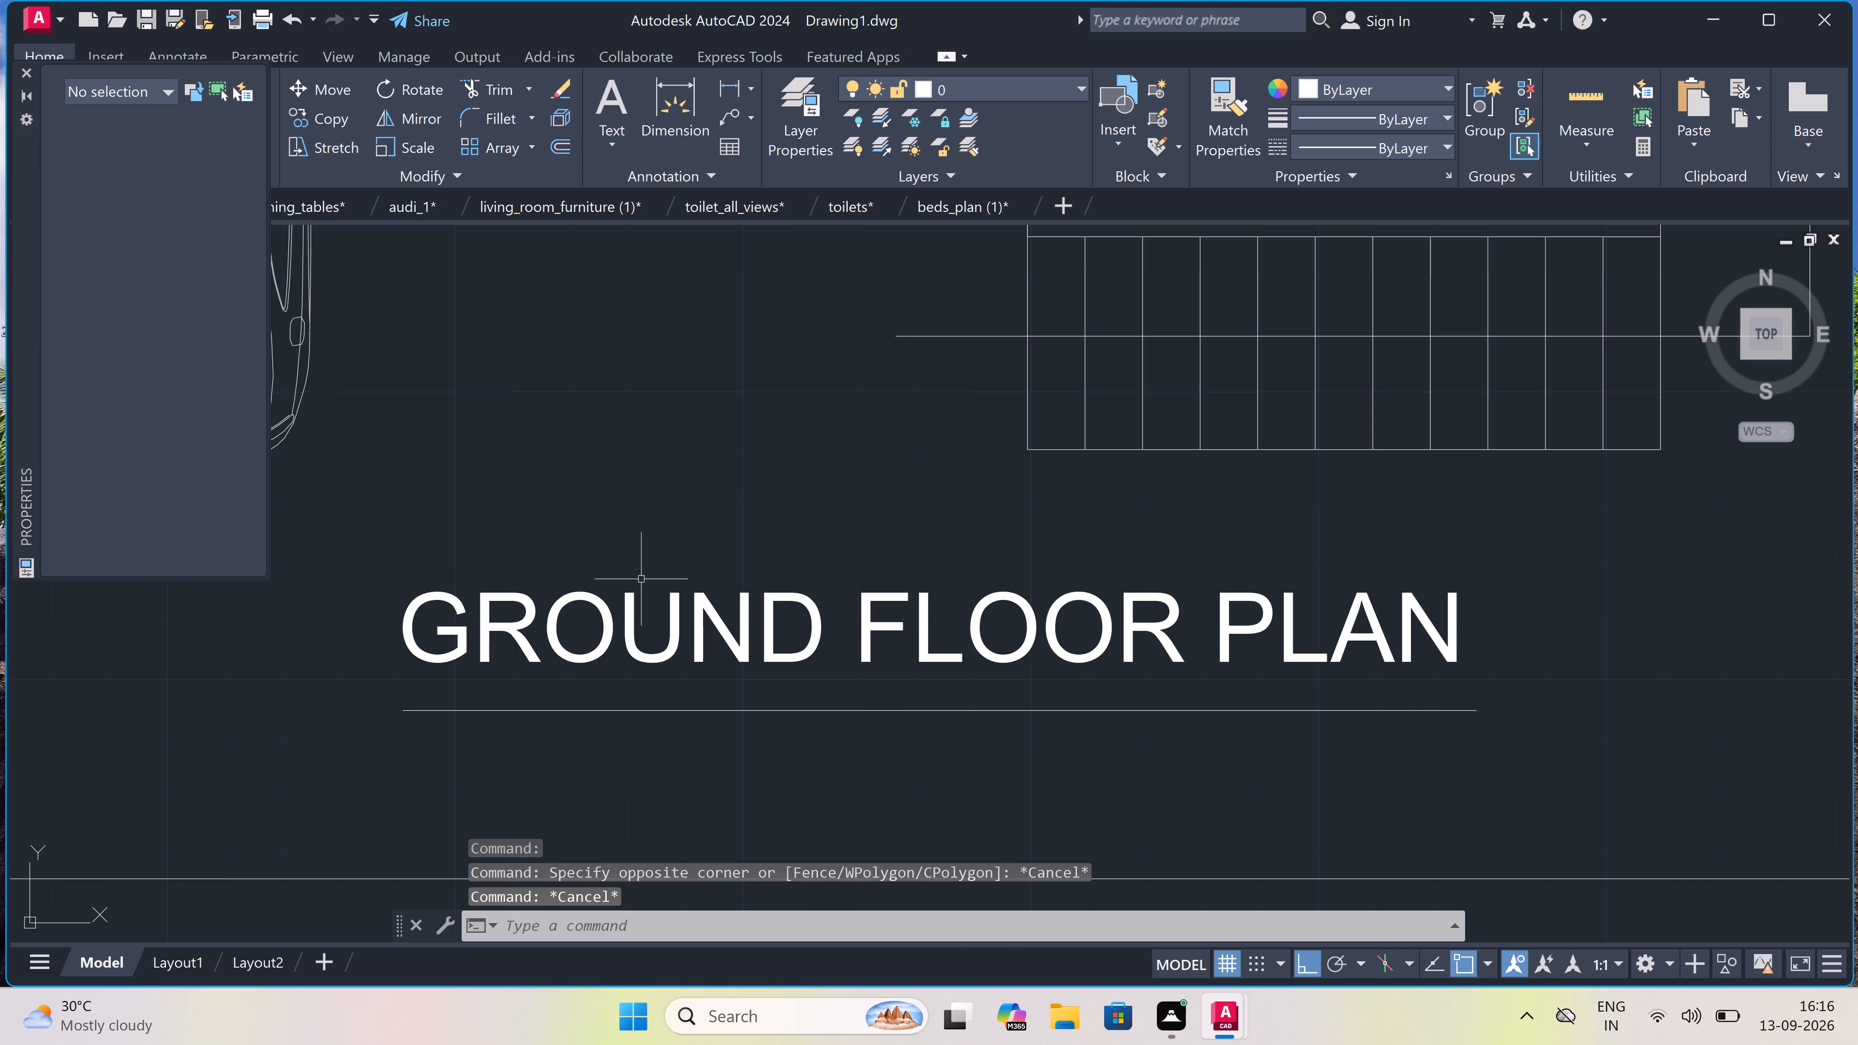
Move the GROUND FLOOR PLAN title straight down about 6" so it sits just above its underline.
left_click(653, 601)
left_click_drag(648, 631, 646, 637)
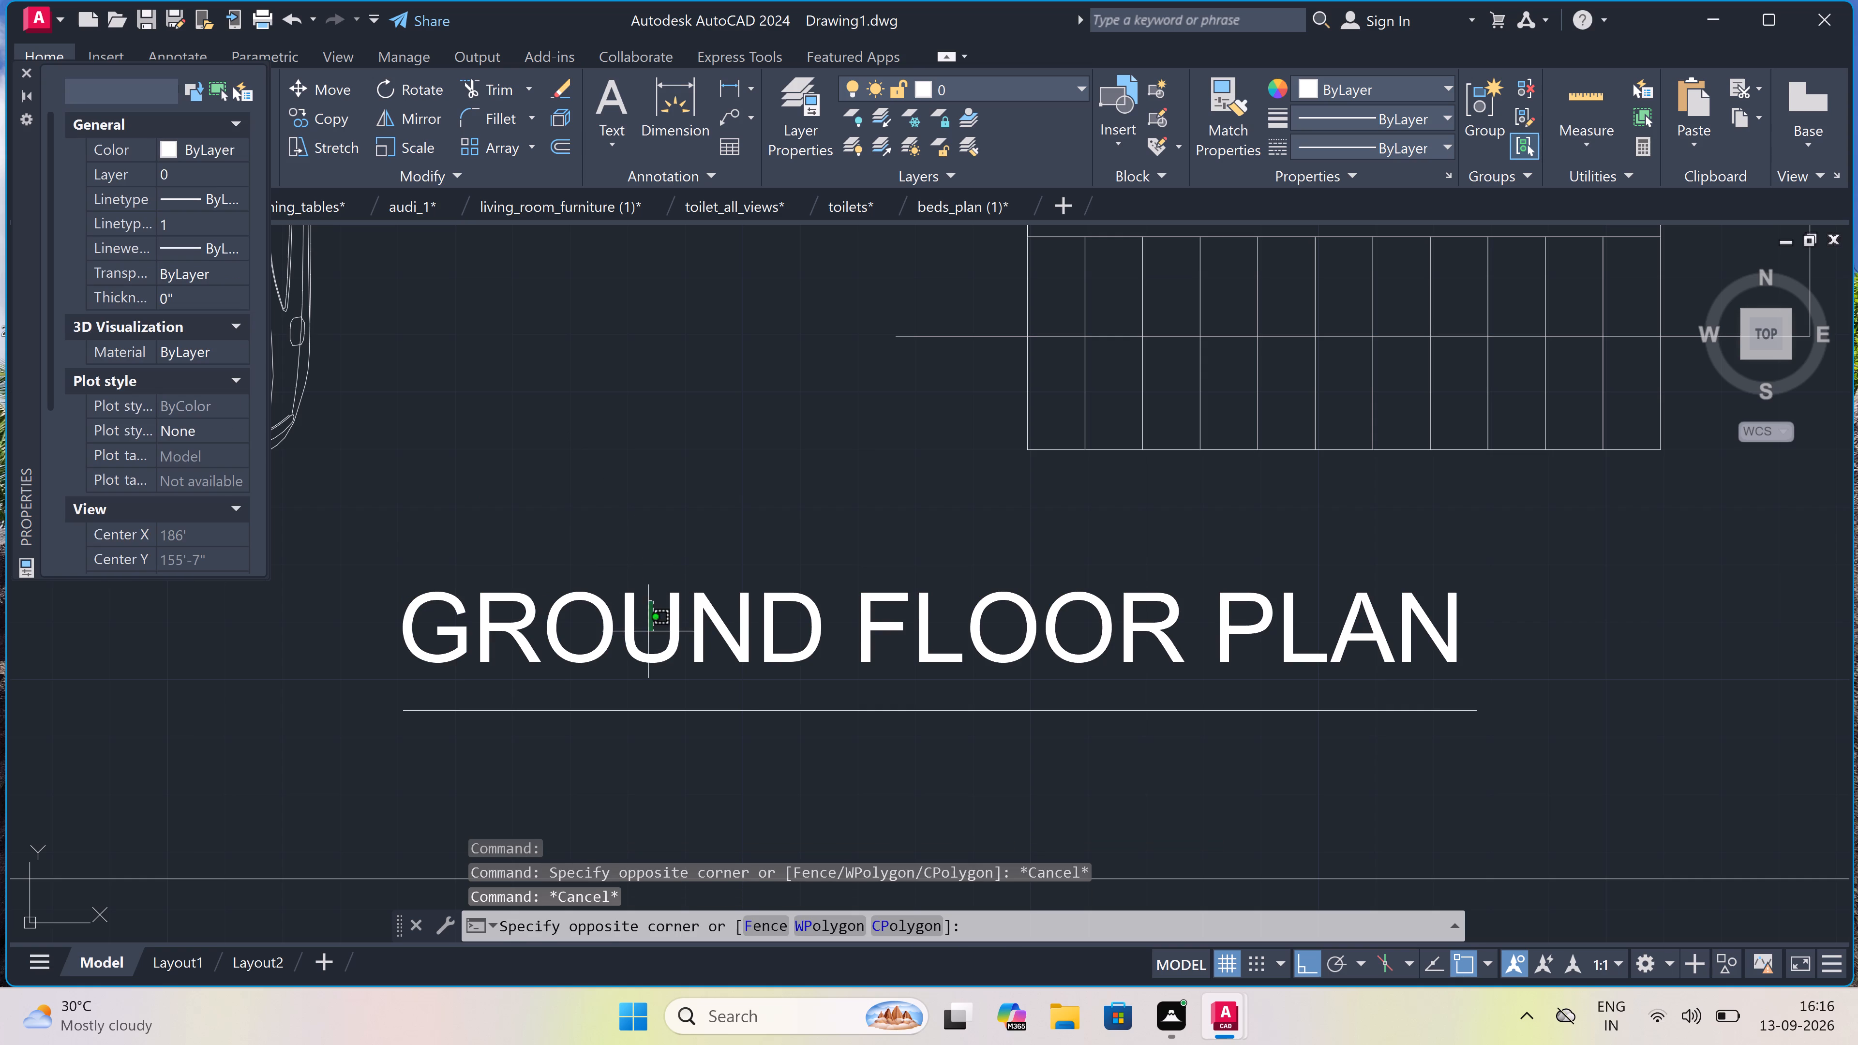
left_click_drag(748, 614, 727, 624)
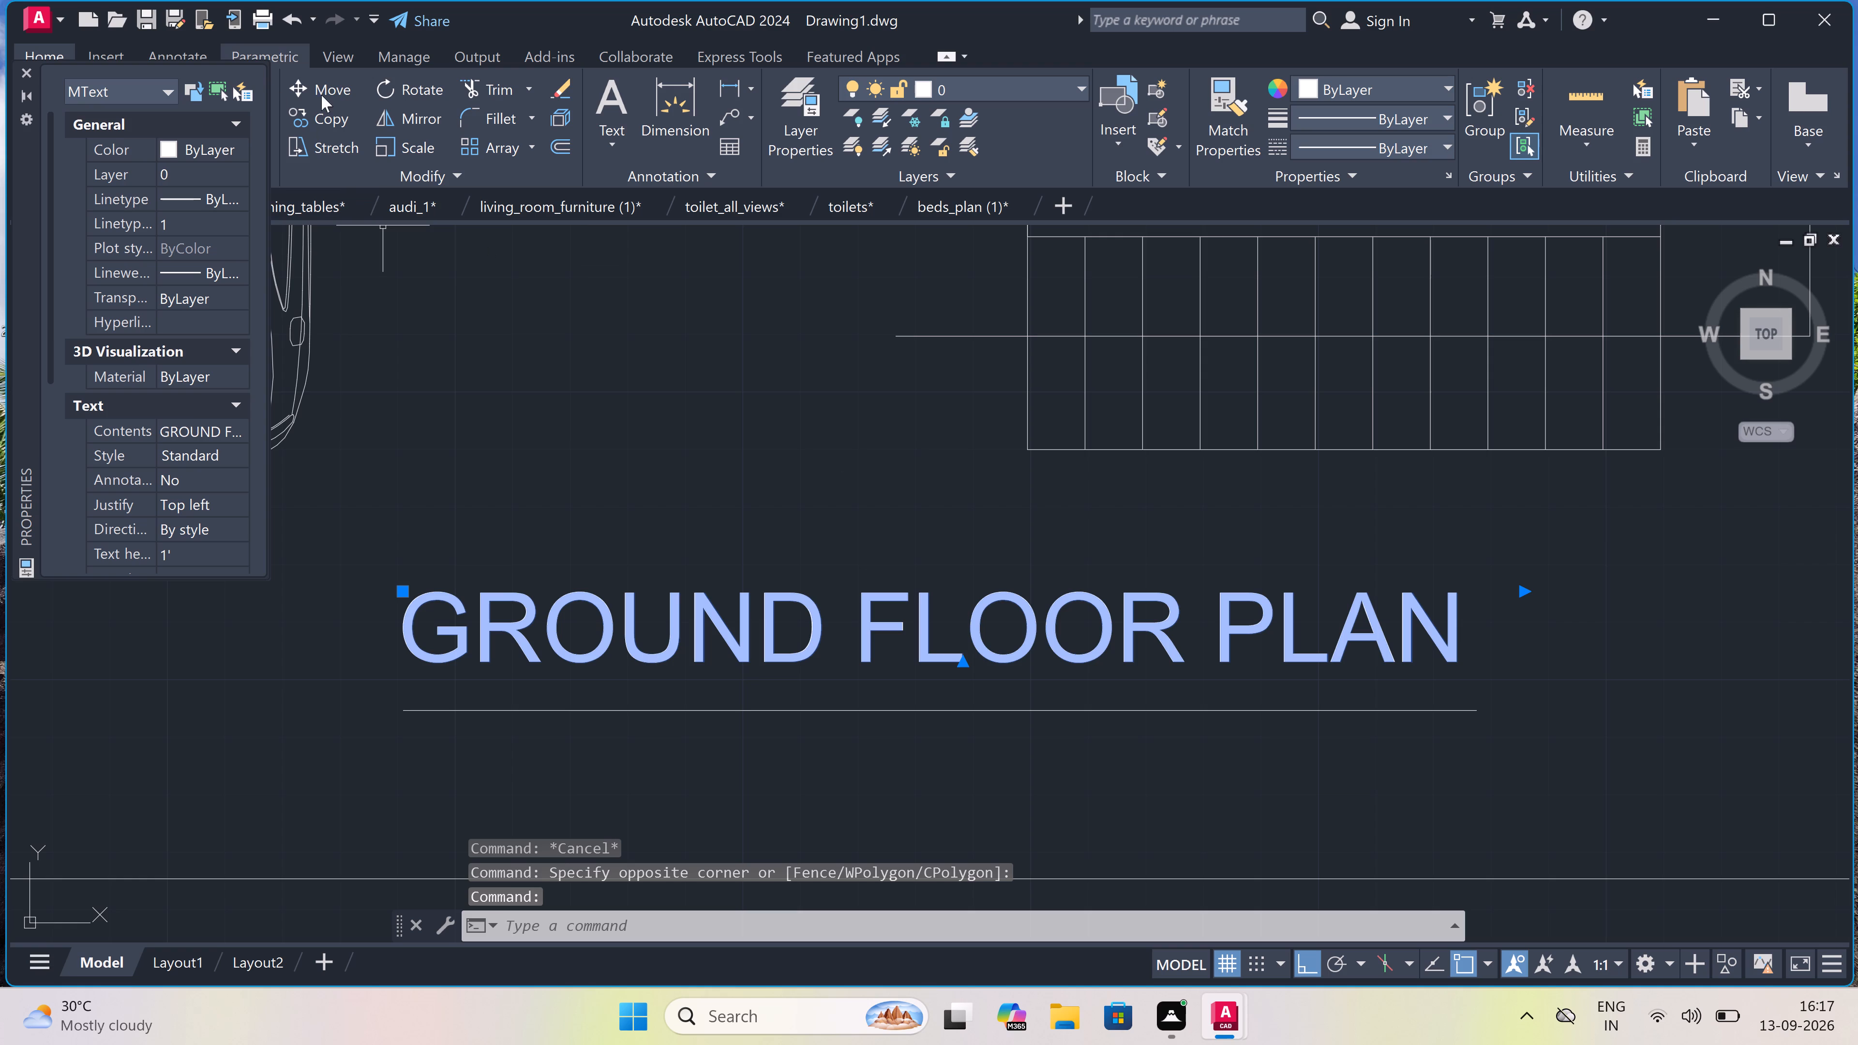
left_click(326, 83)
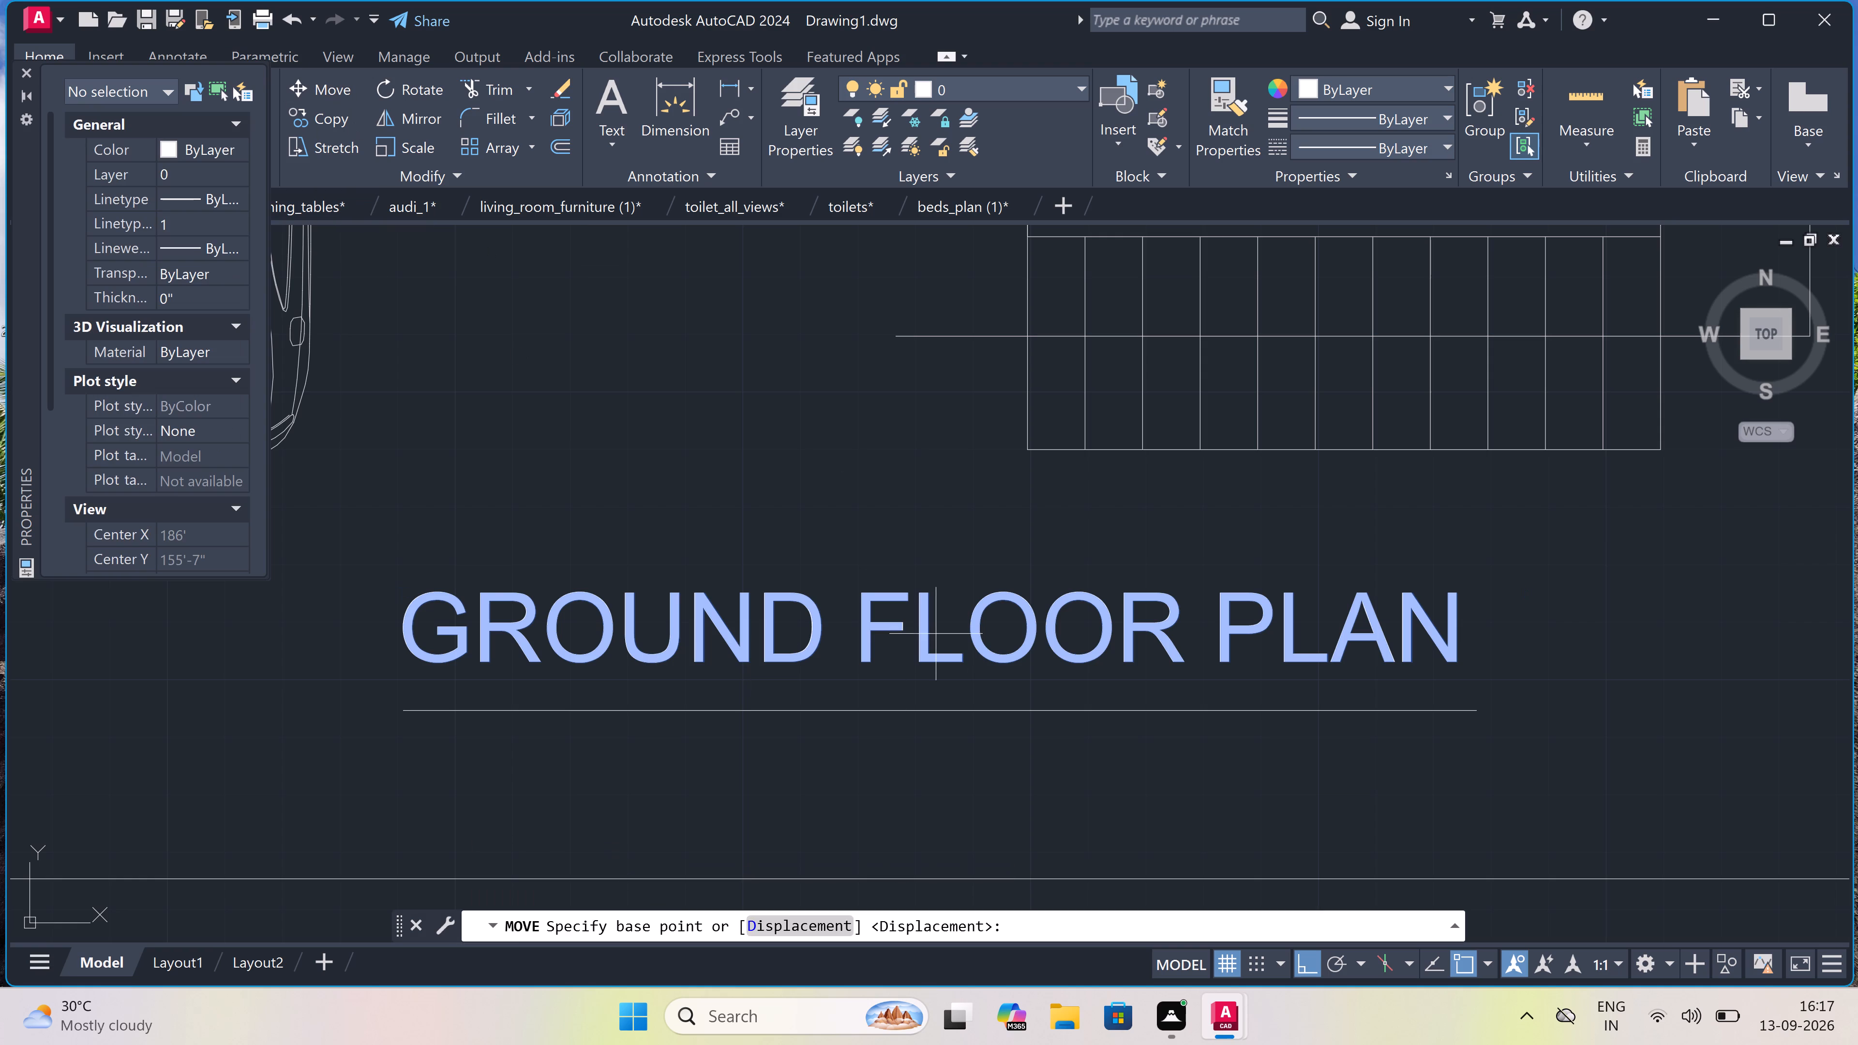
left_click_drag(934, 627, 934, 635)
scroll(936, 656, "up", 4)
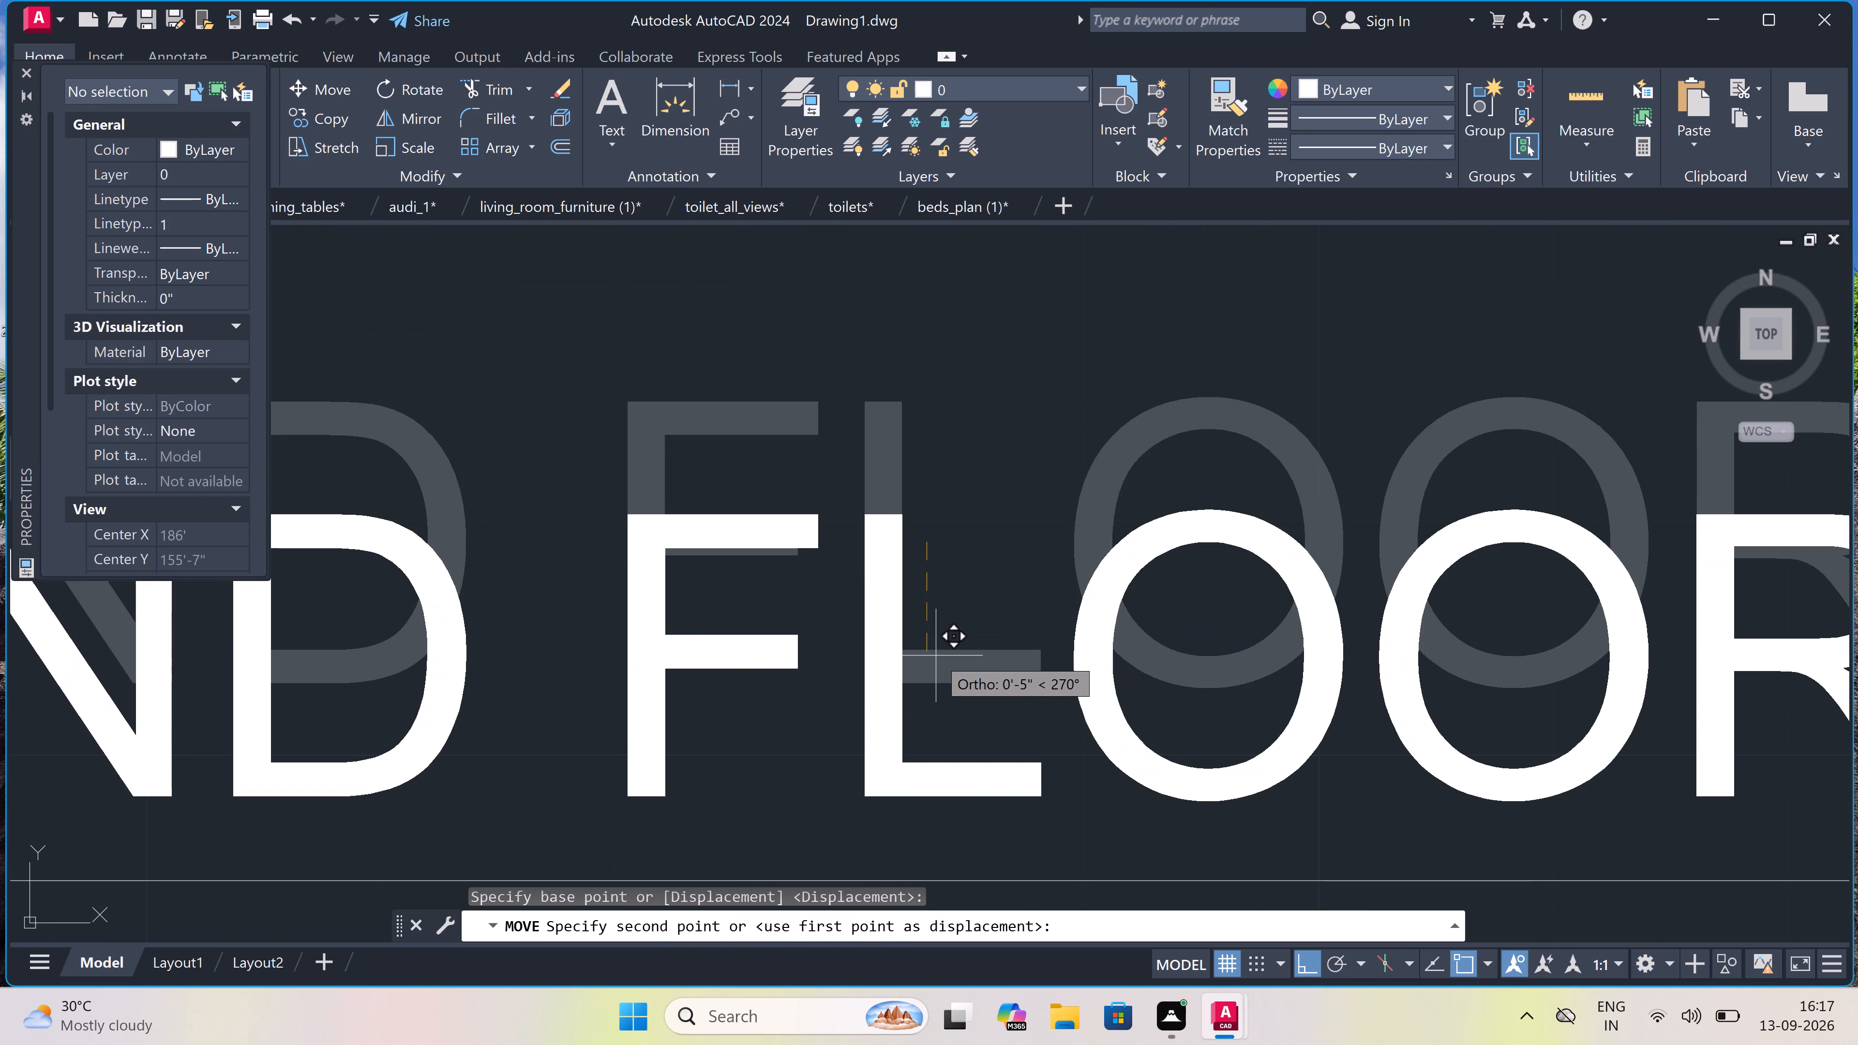
scroll(936, 656, "down", 2)
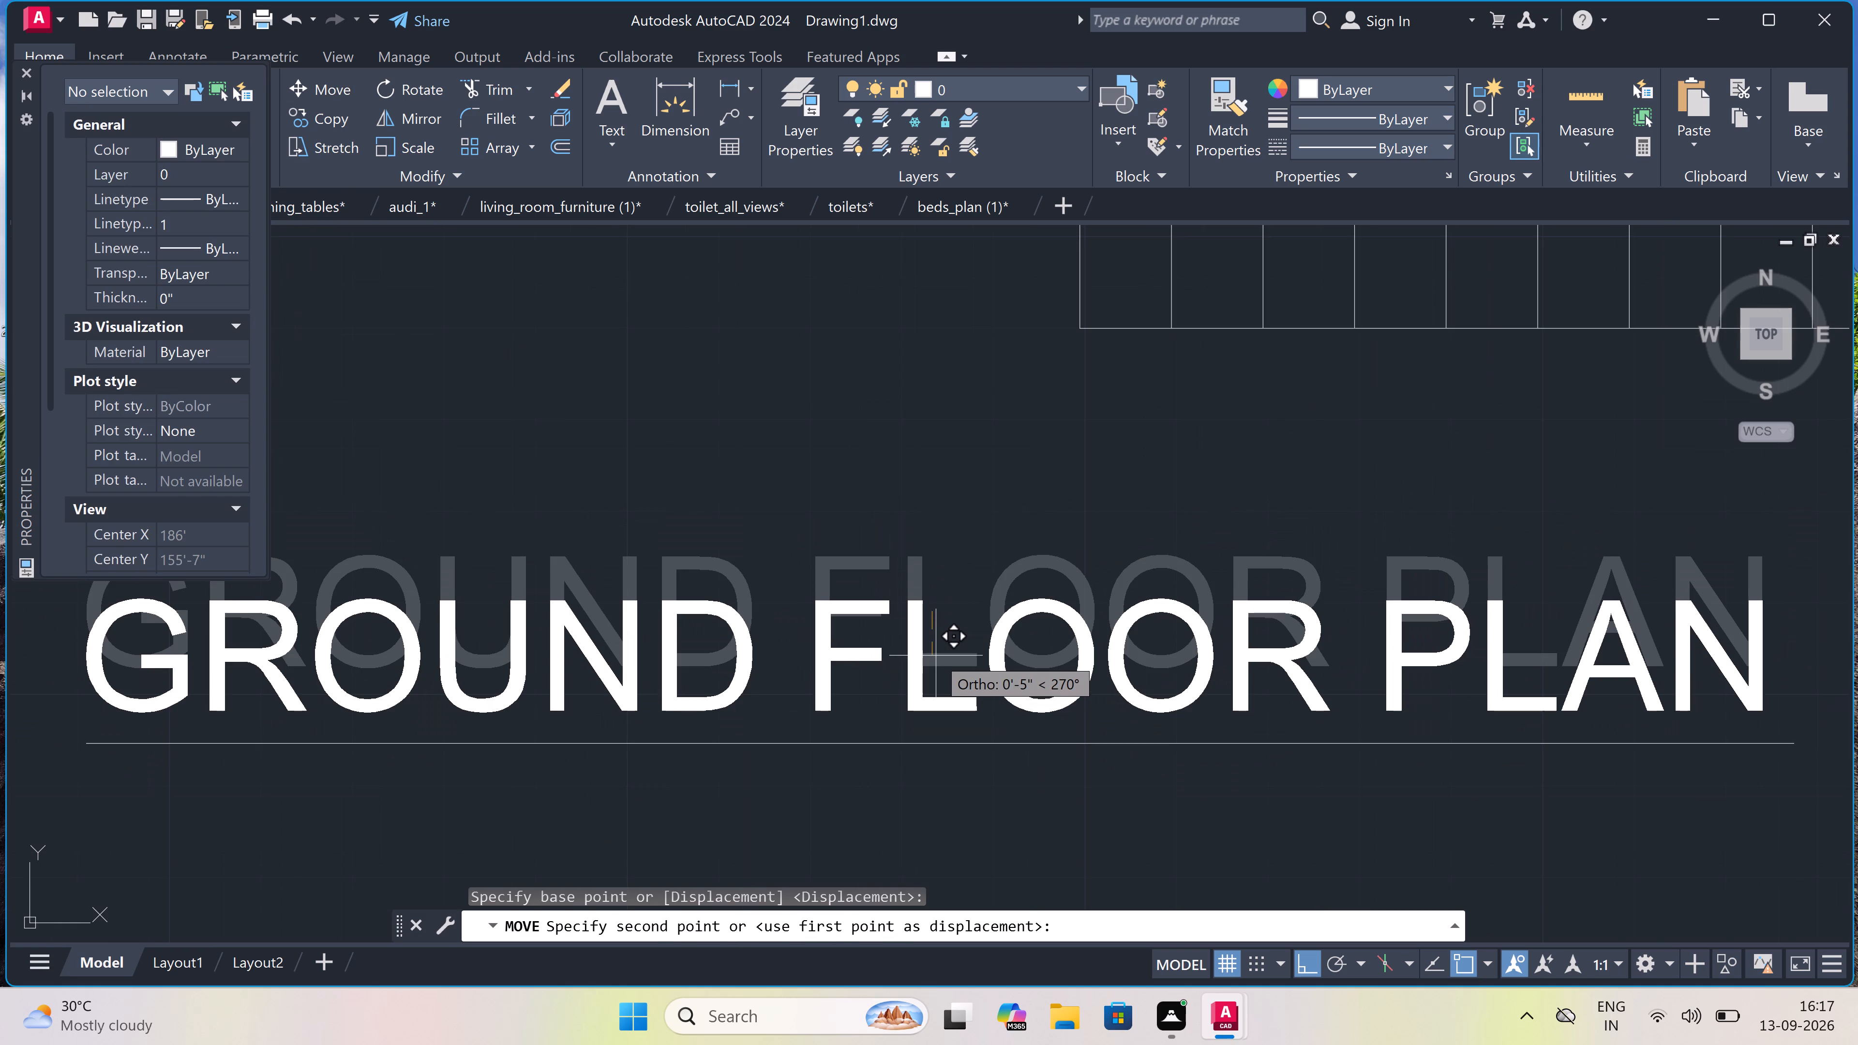
left_click(939, 667)
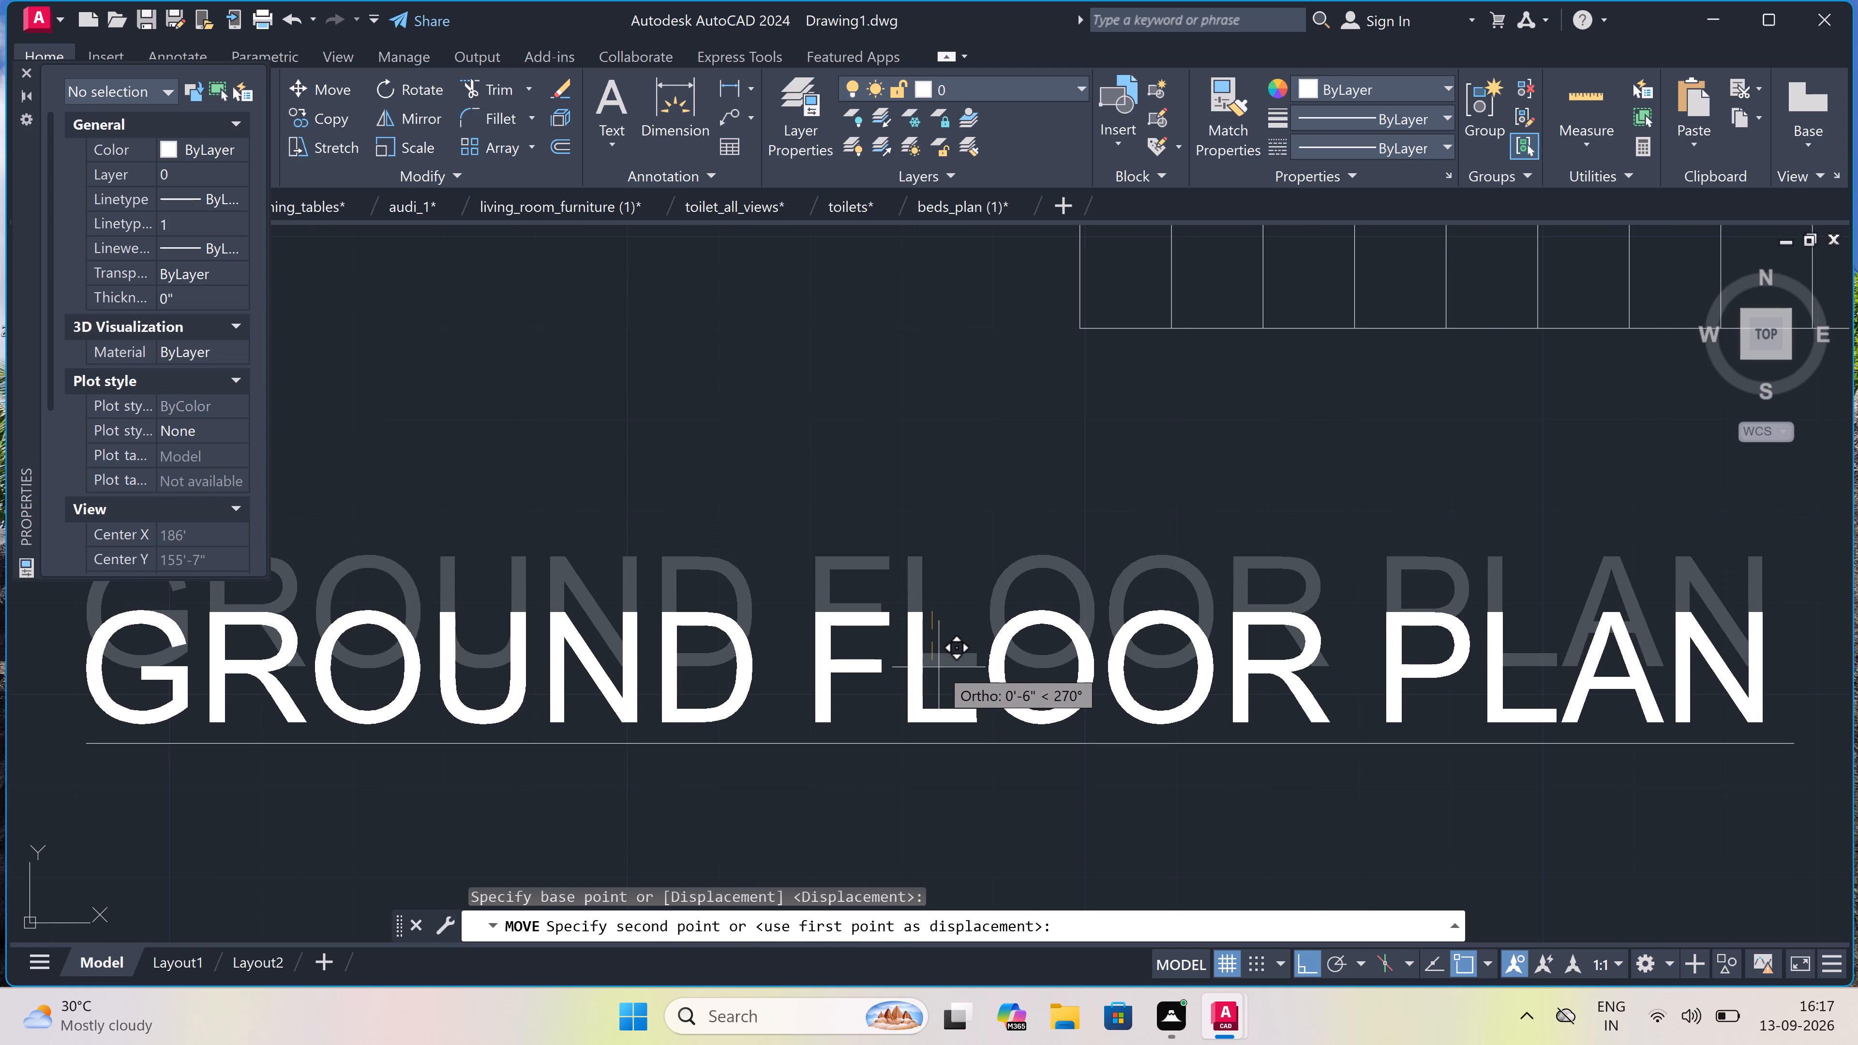
key("Escape")
key("Escape")
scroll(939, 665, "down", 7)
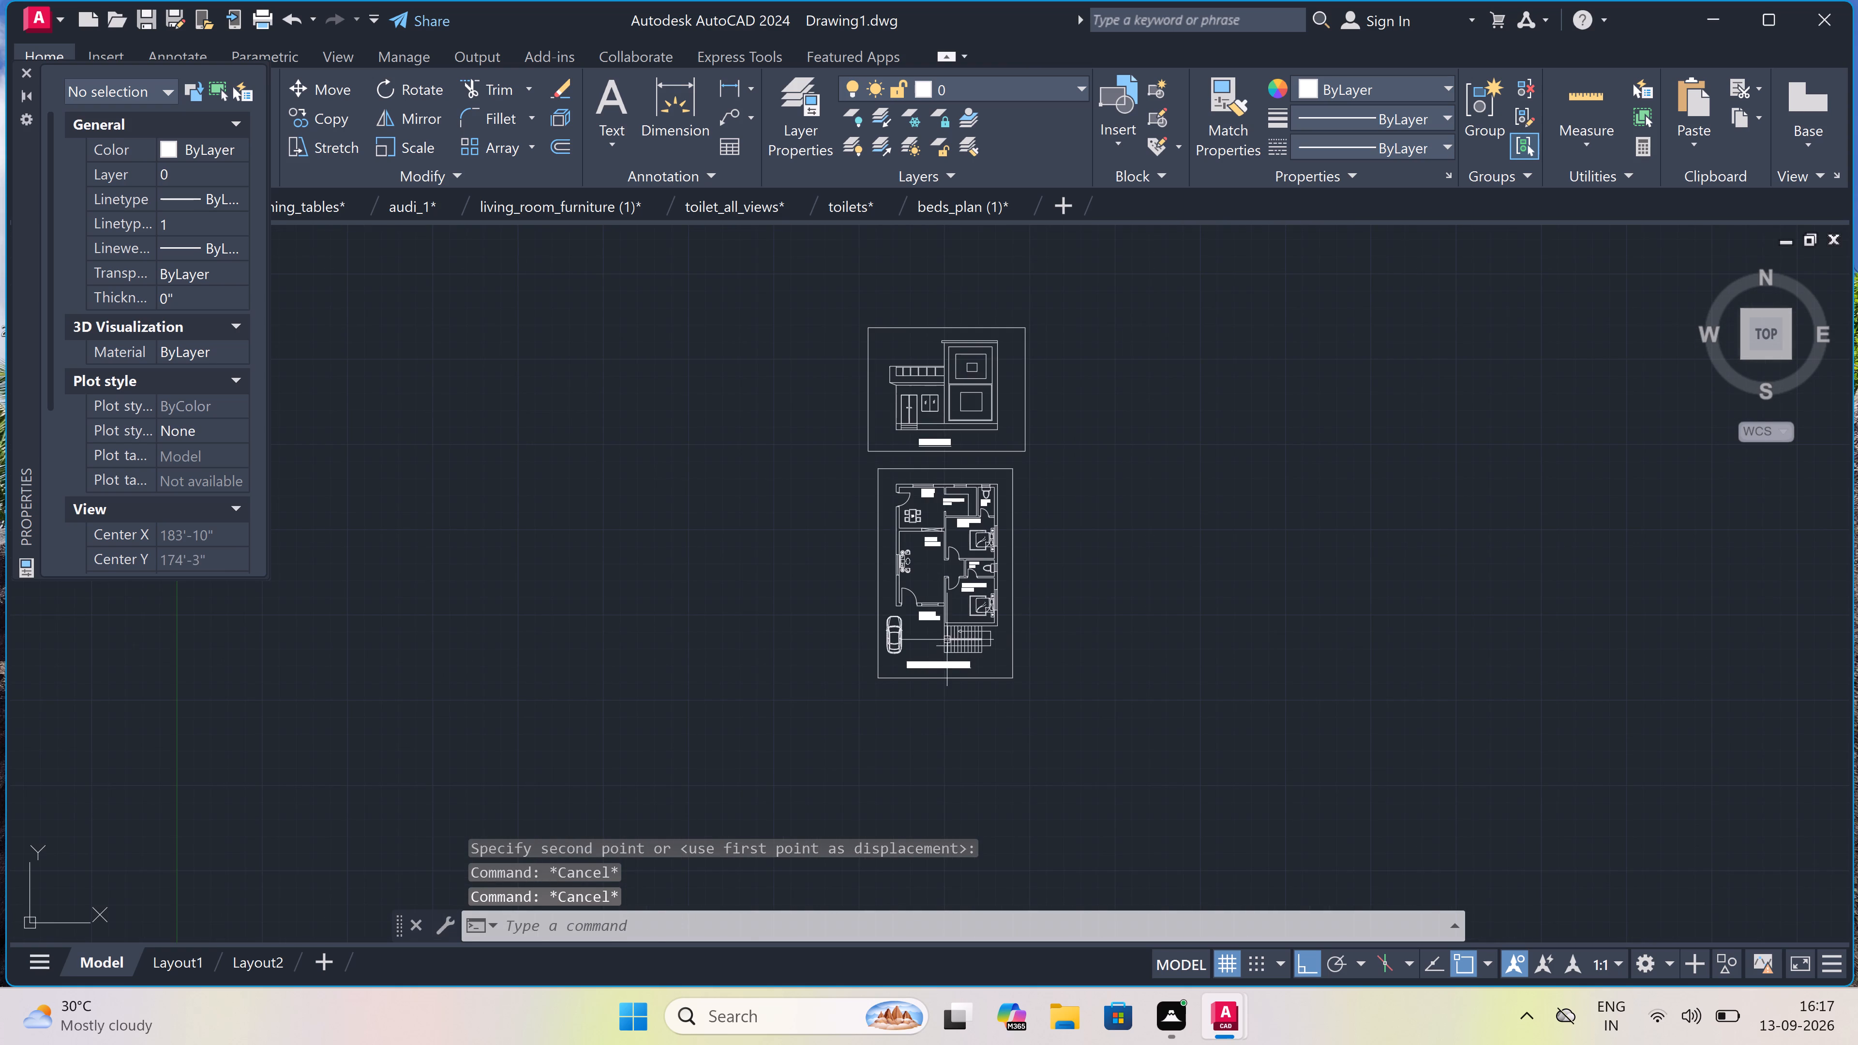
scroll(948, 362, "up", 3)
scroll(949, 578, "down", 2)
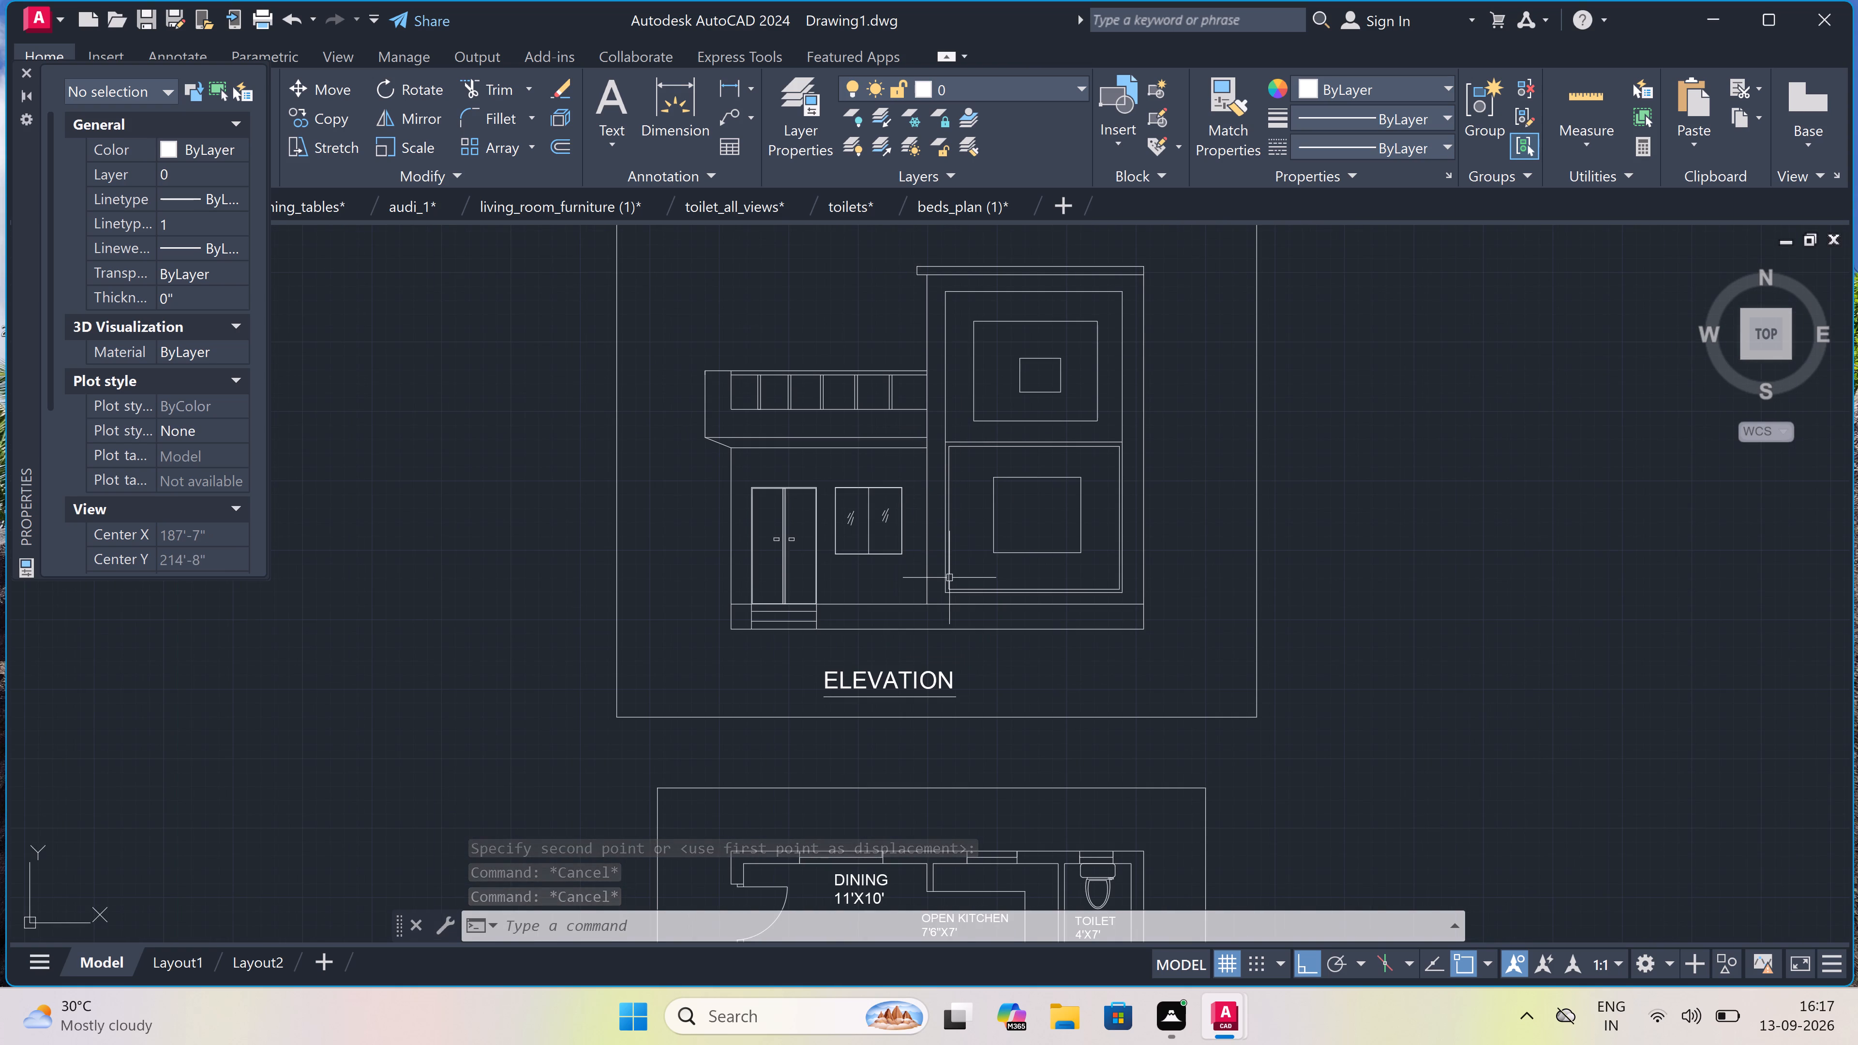
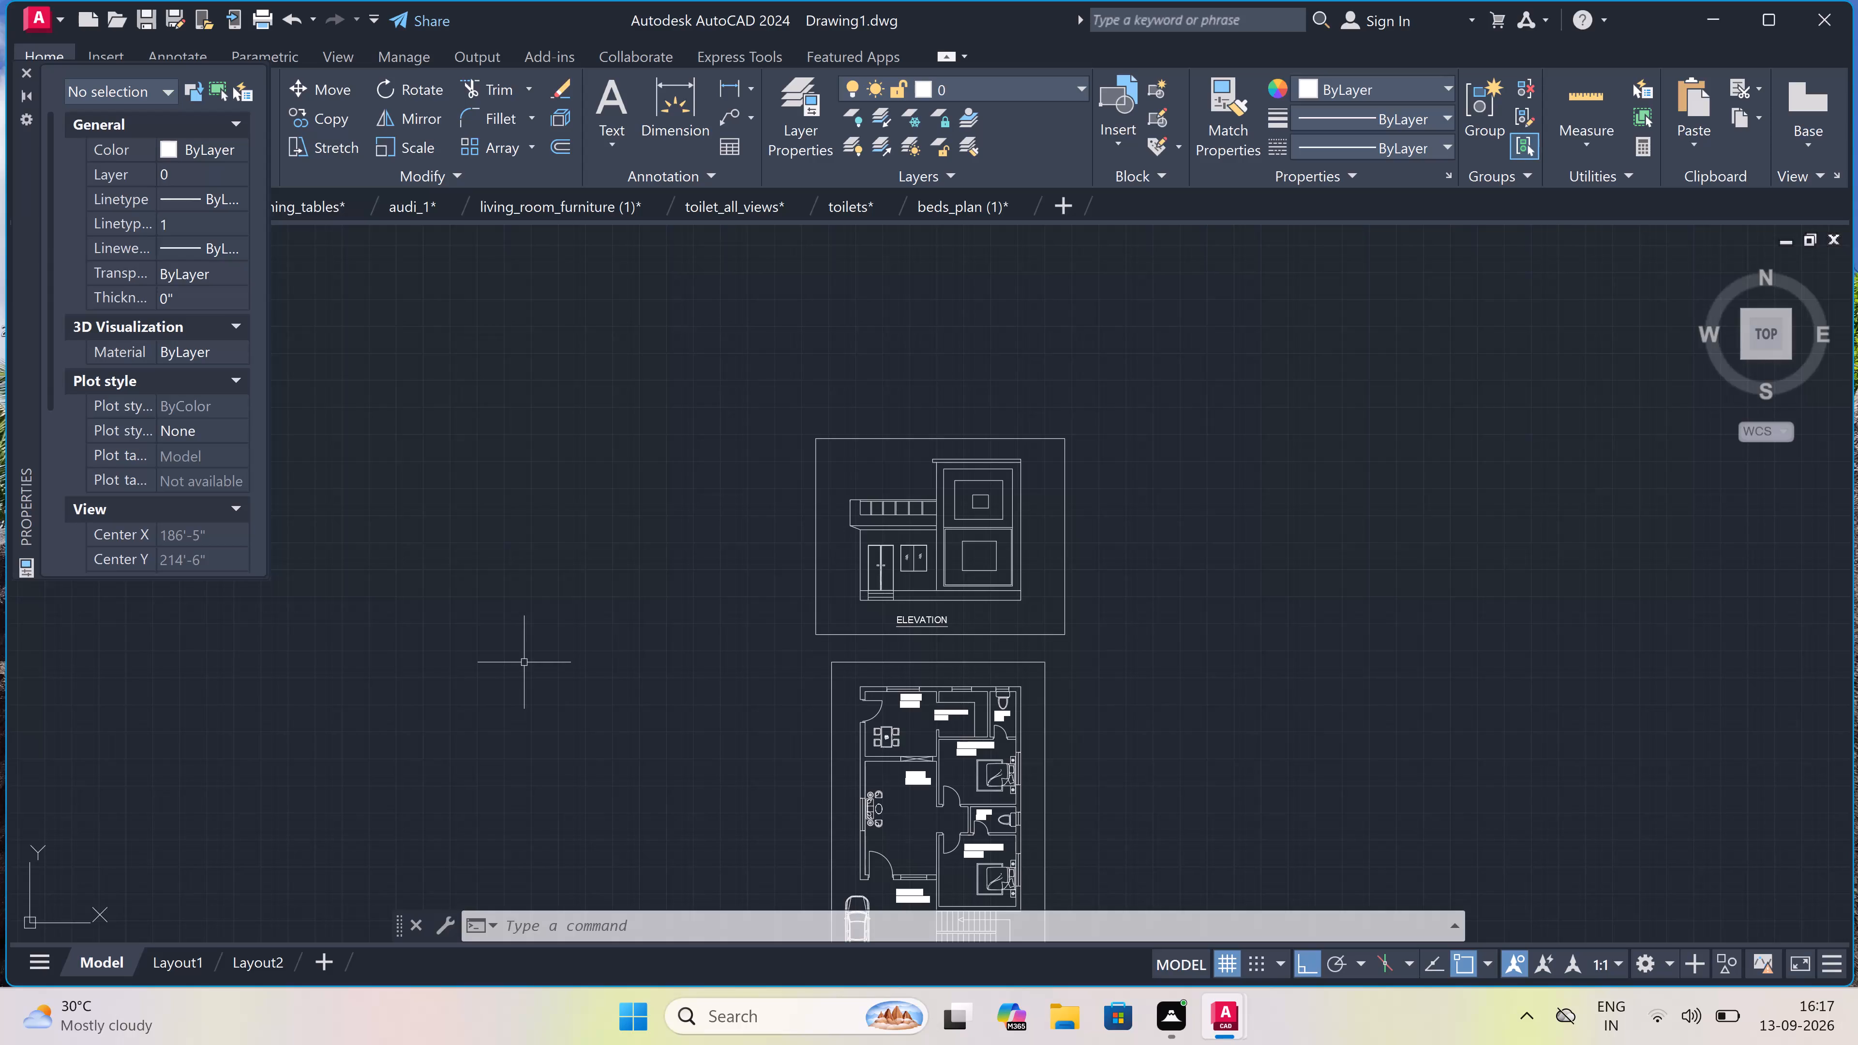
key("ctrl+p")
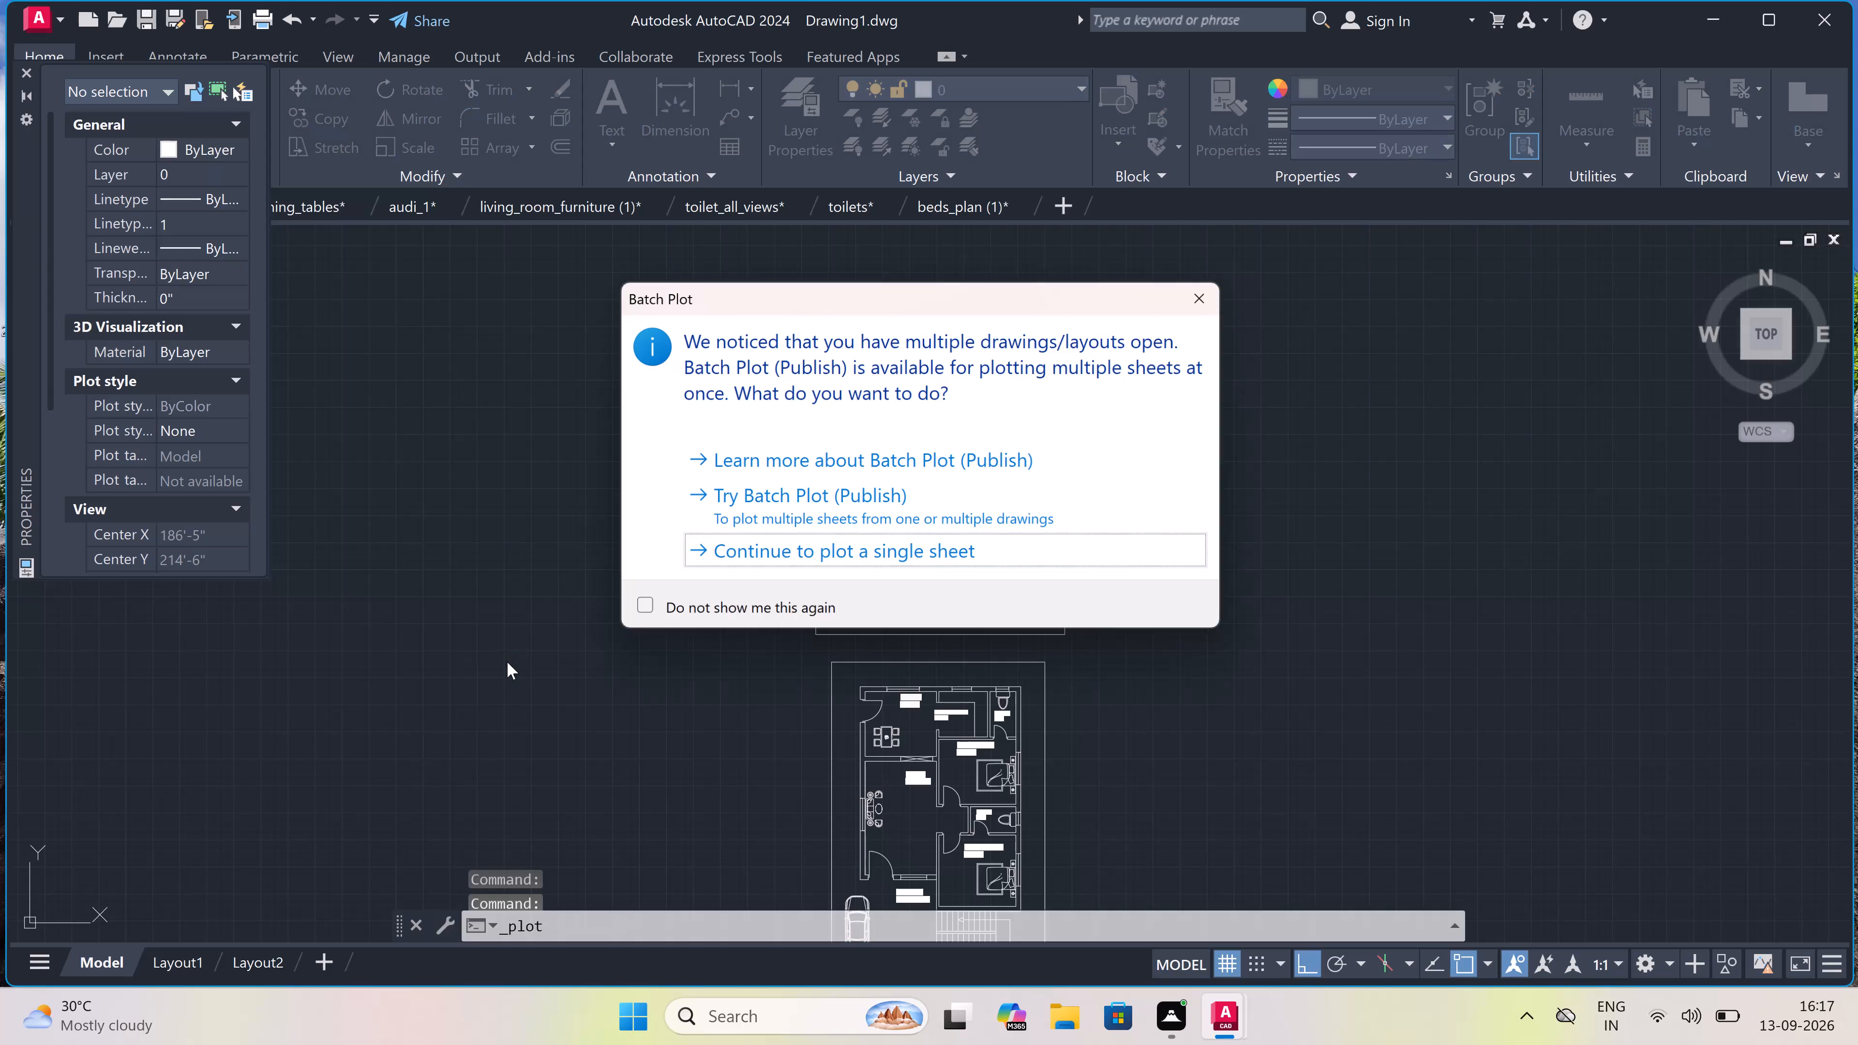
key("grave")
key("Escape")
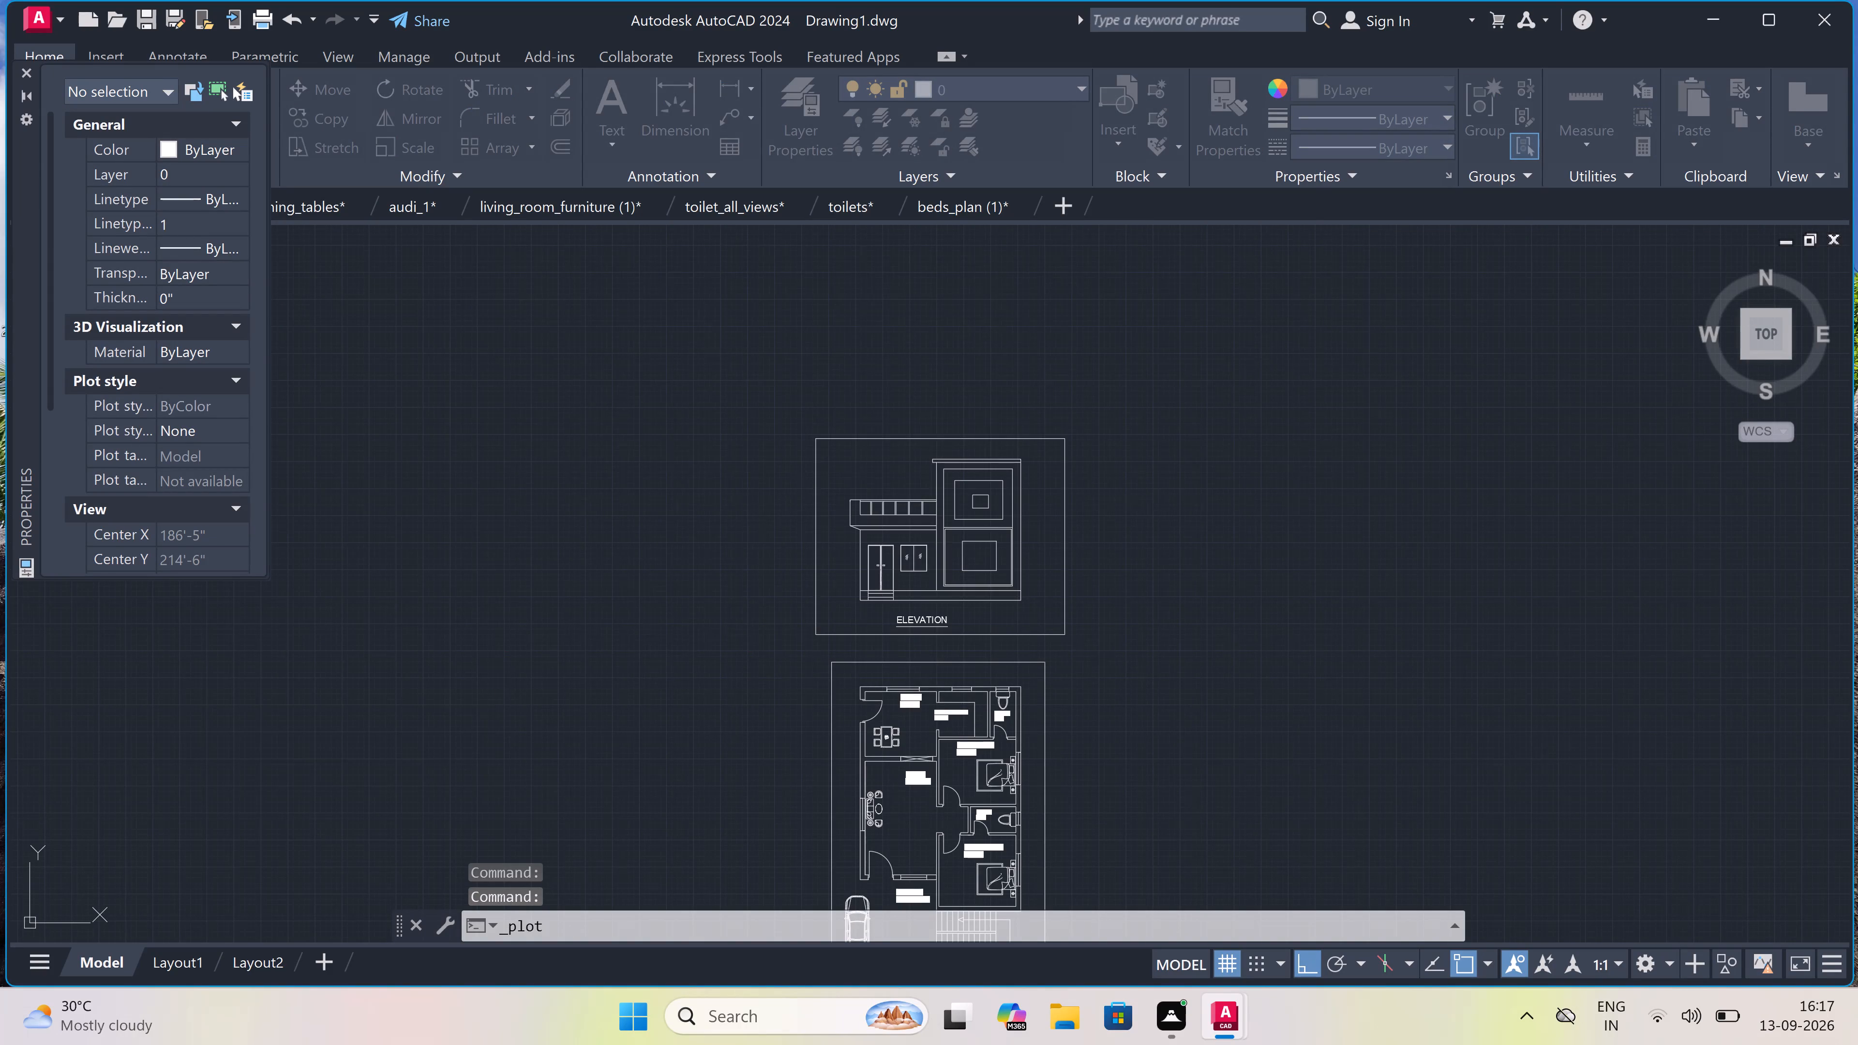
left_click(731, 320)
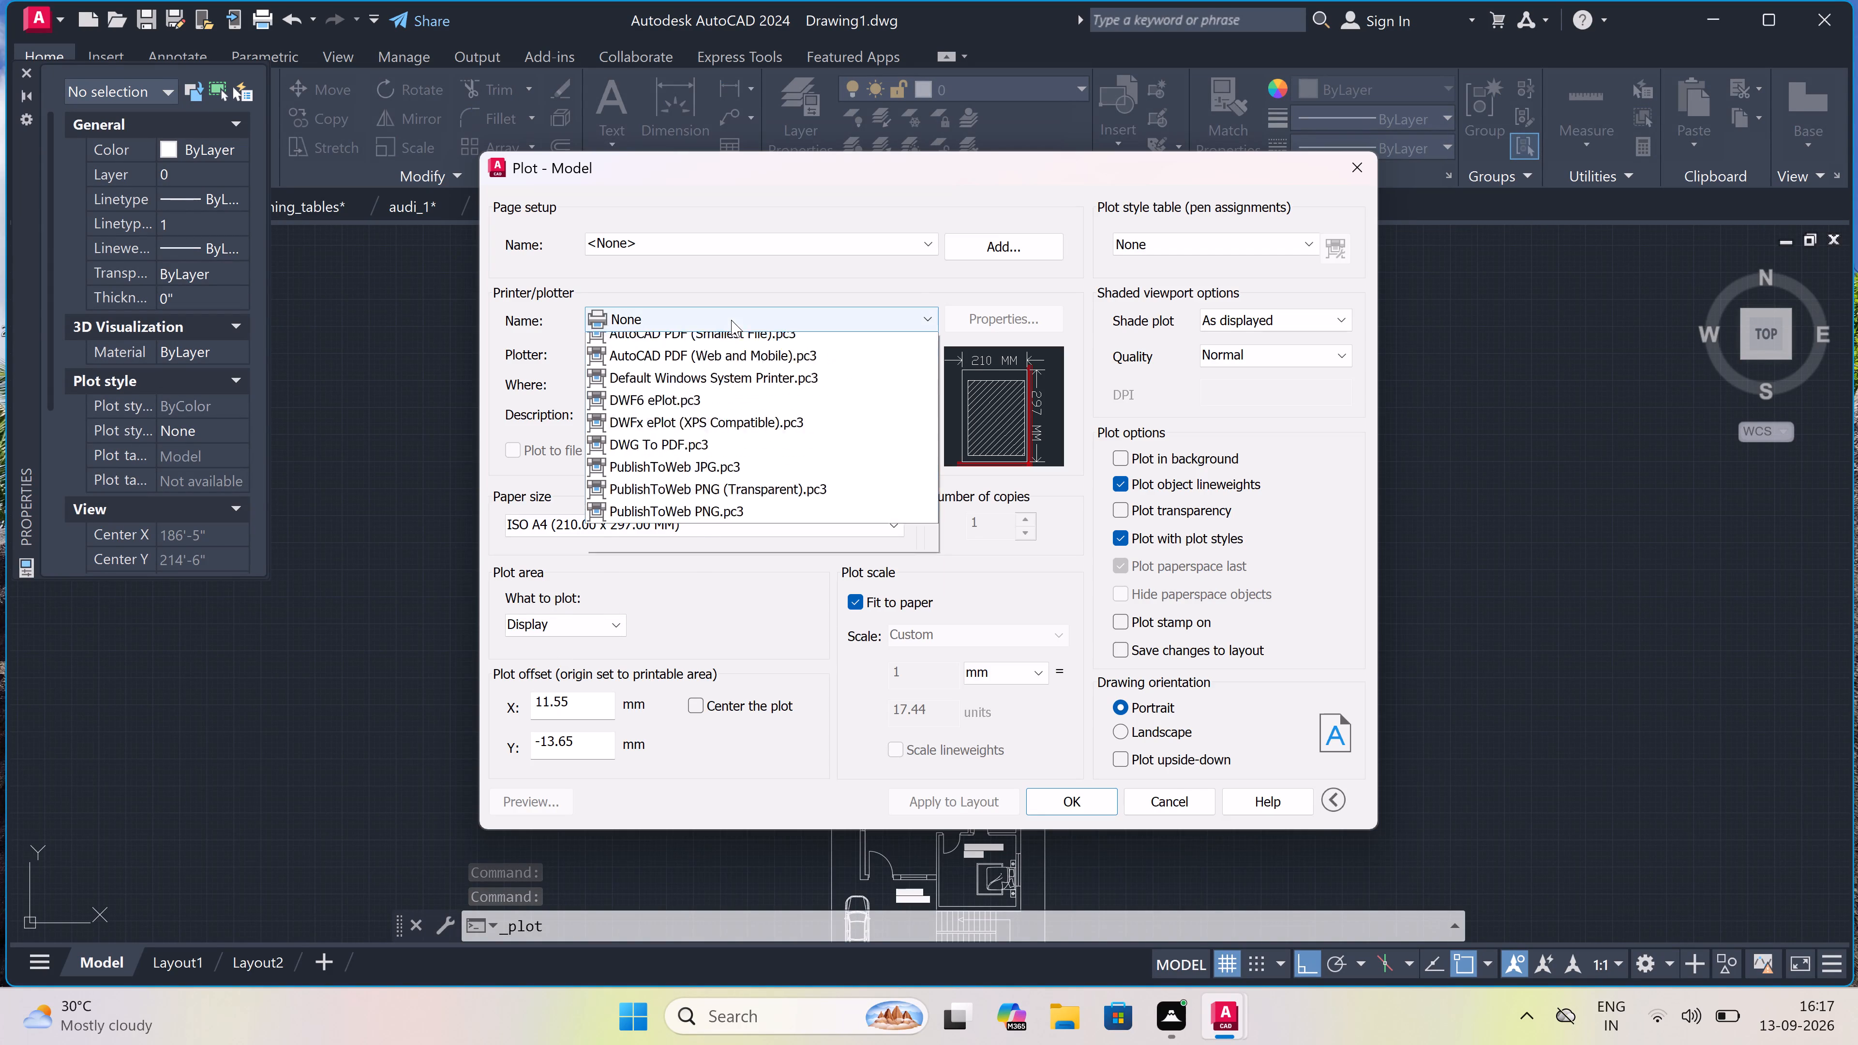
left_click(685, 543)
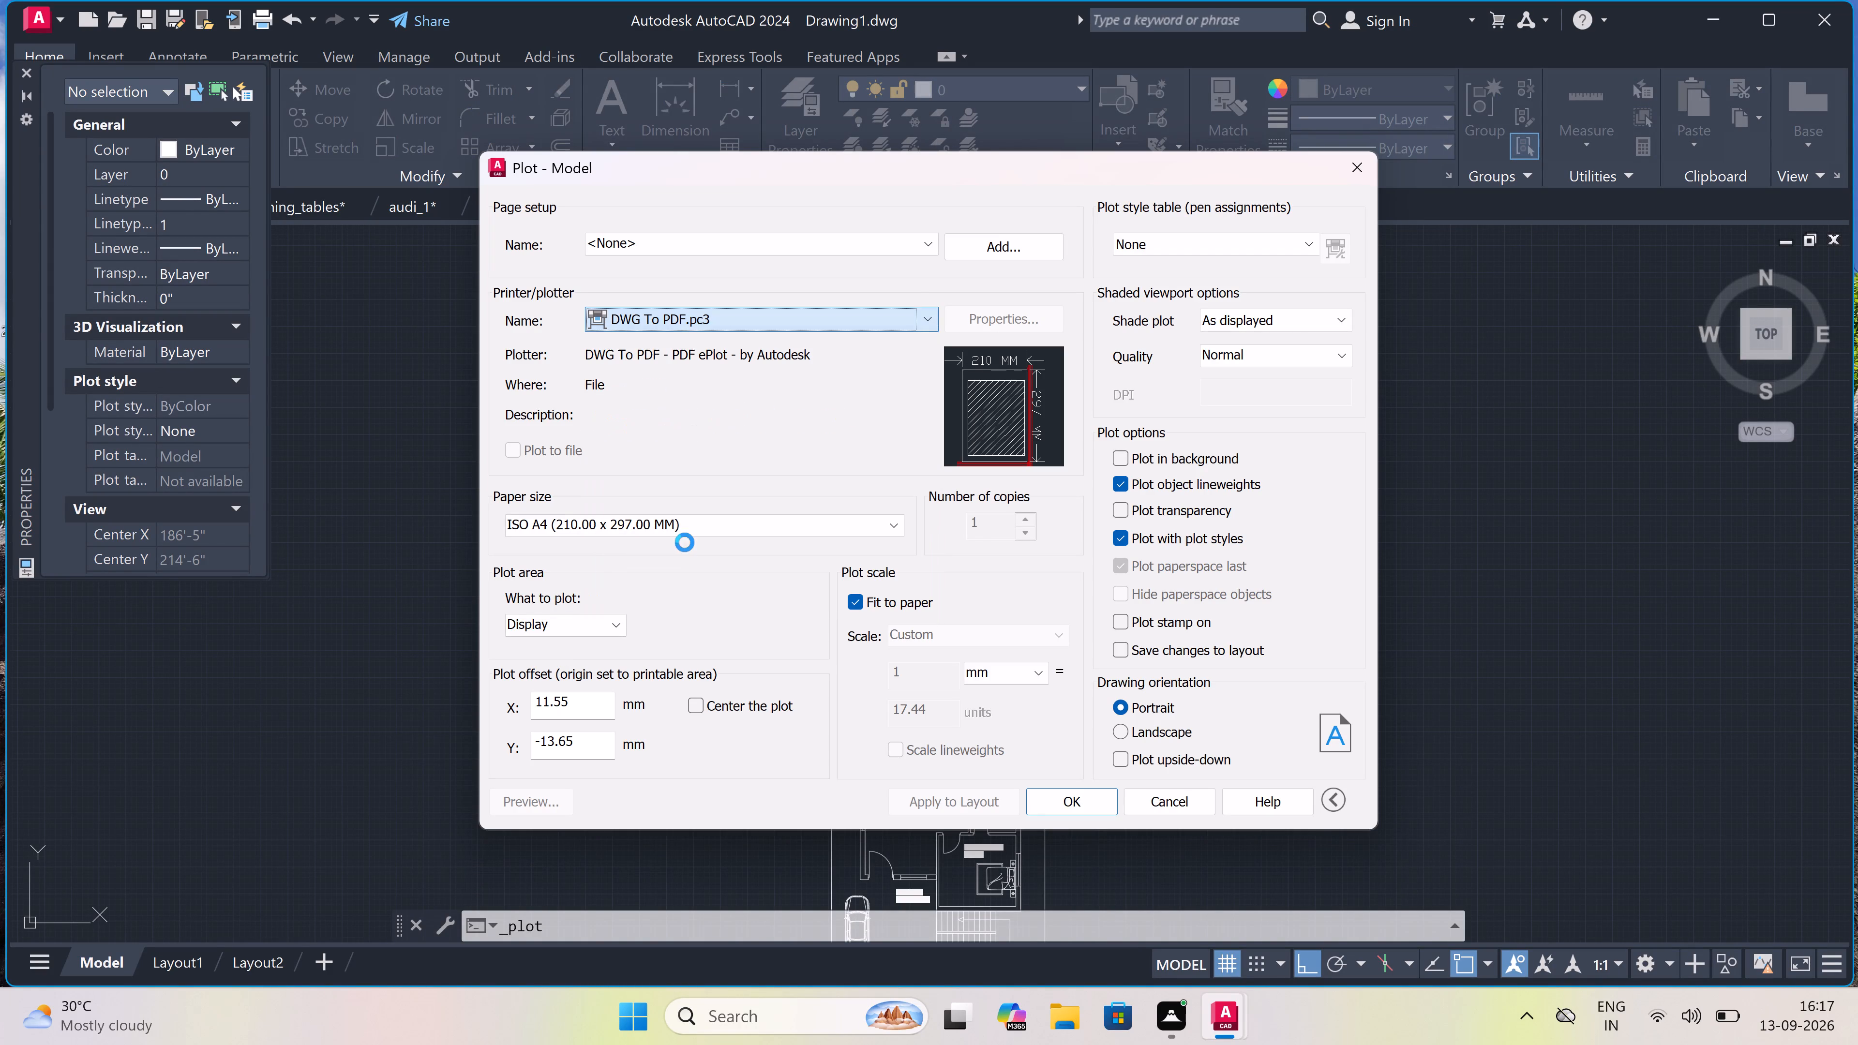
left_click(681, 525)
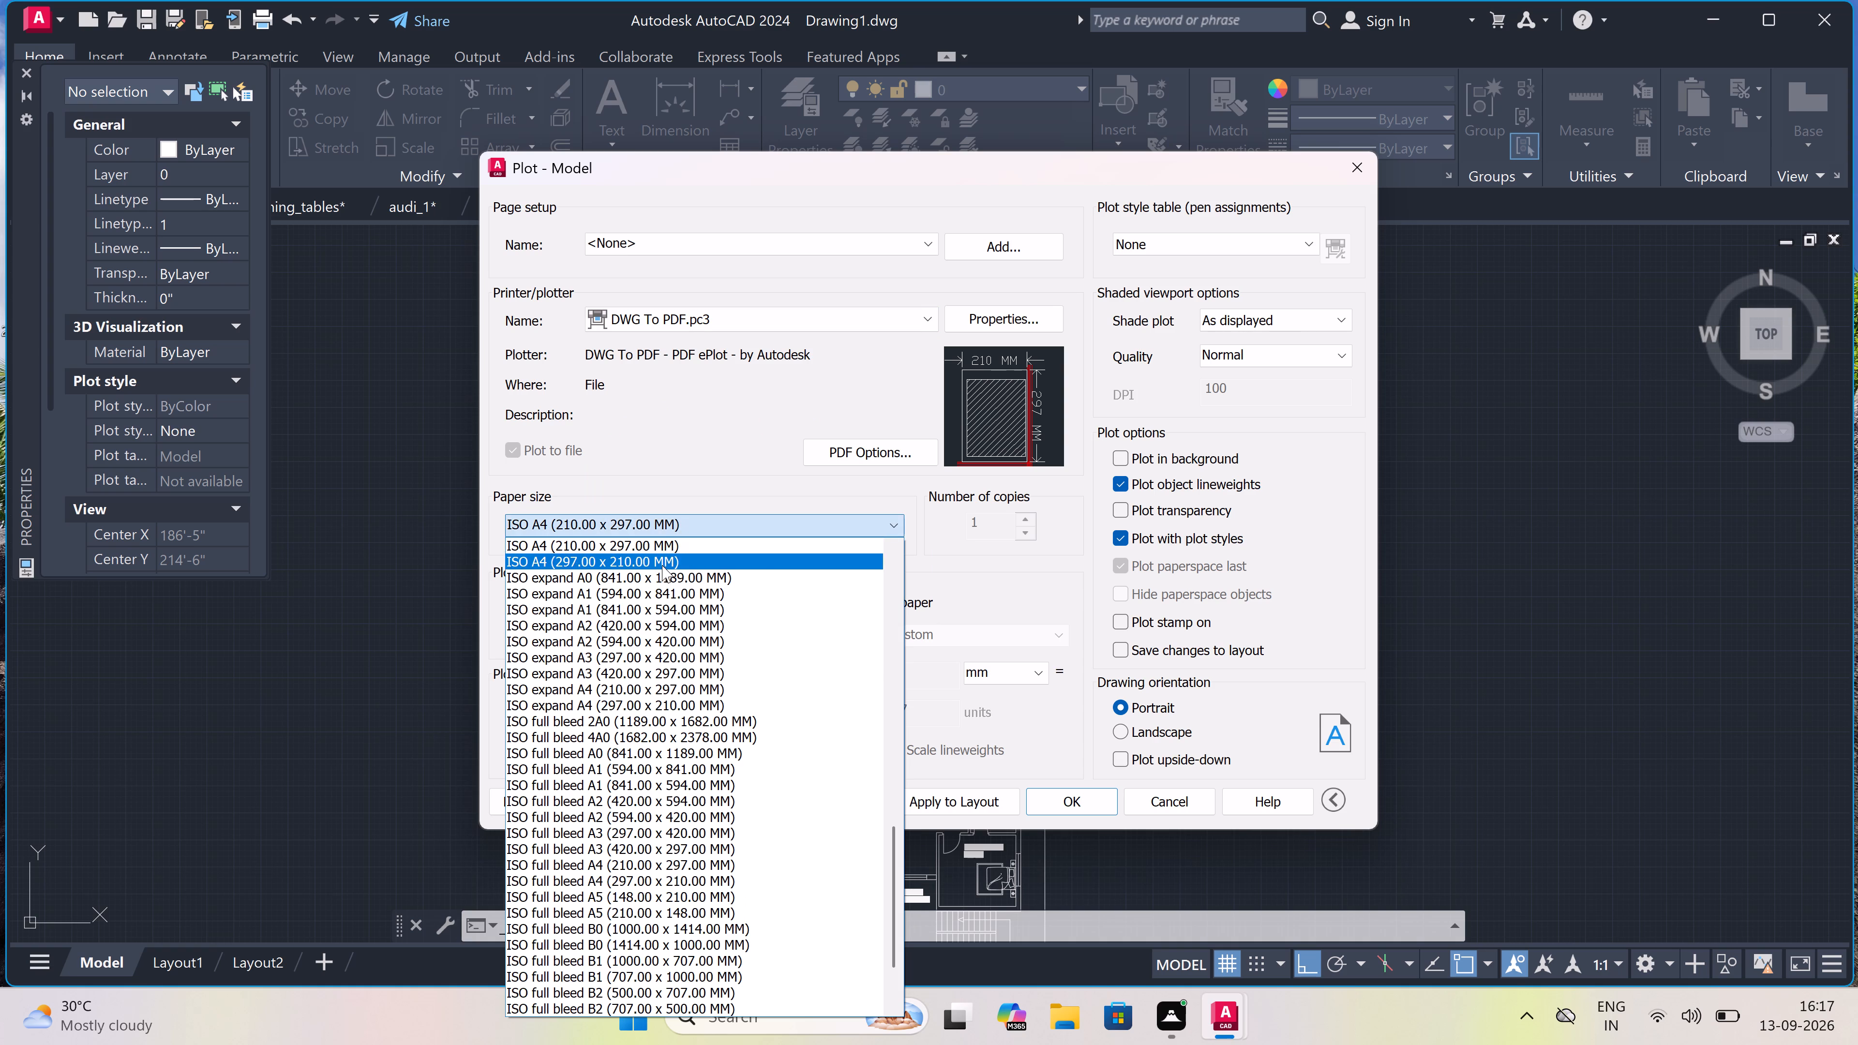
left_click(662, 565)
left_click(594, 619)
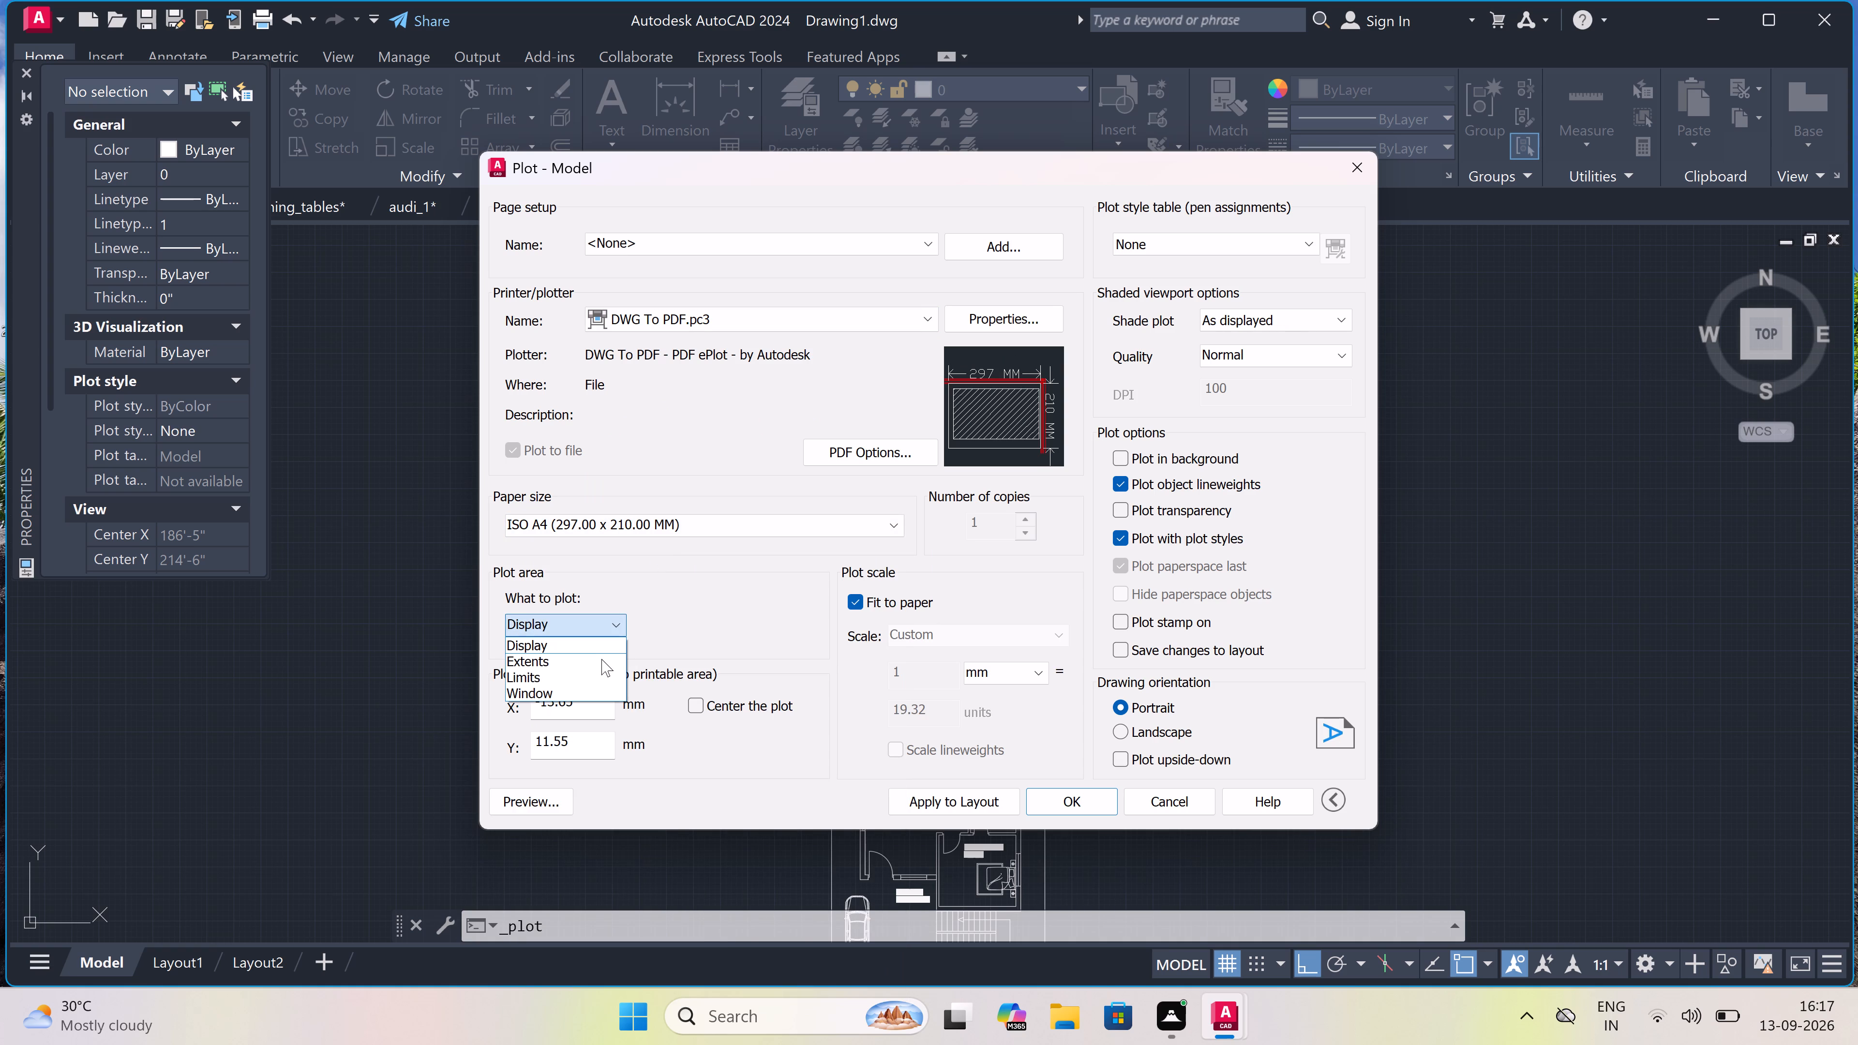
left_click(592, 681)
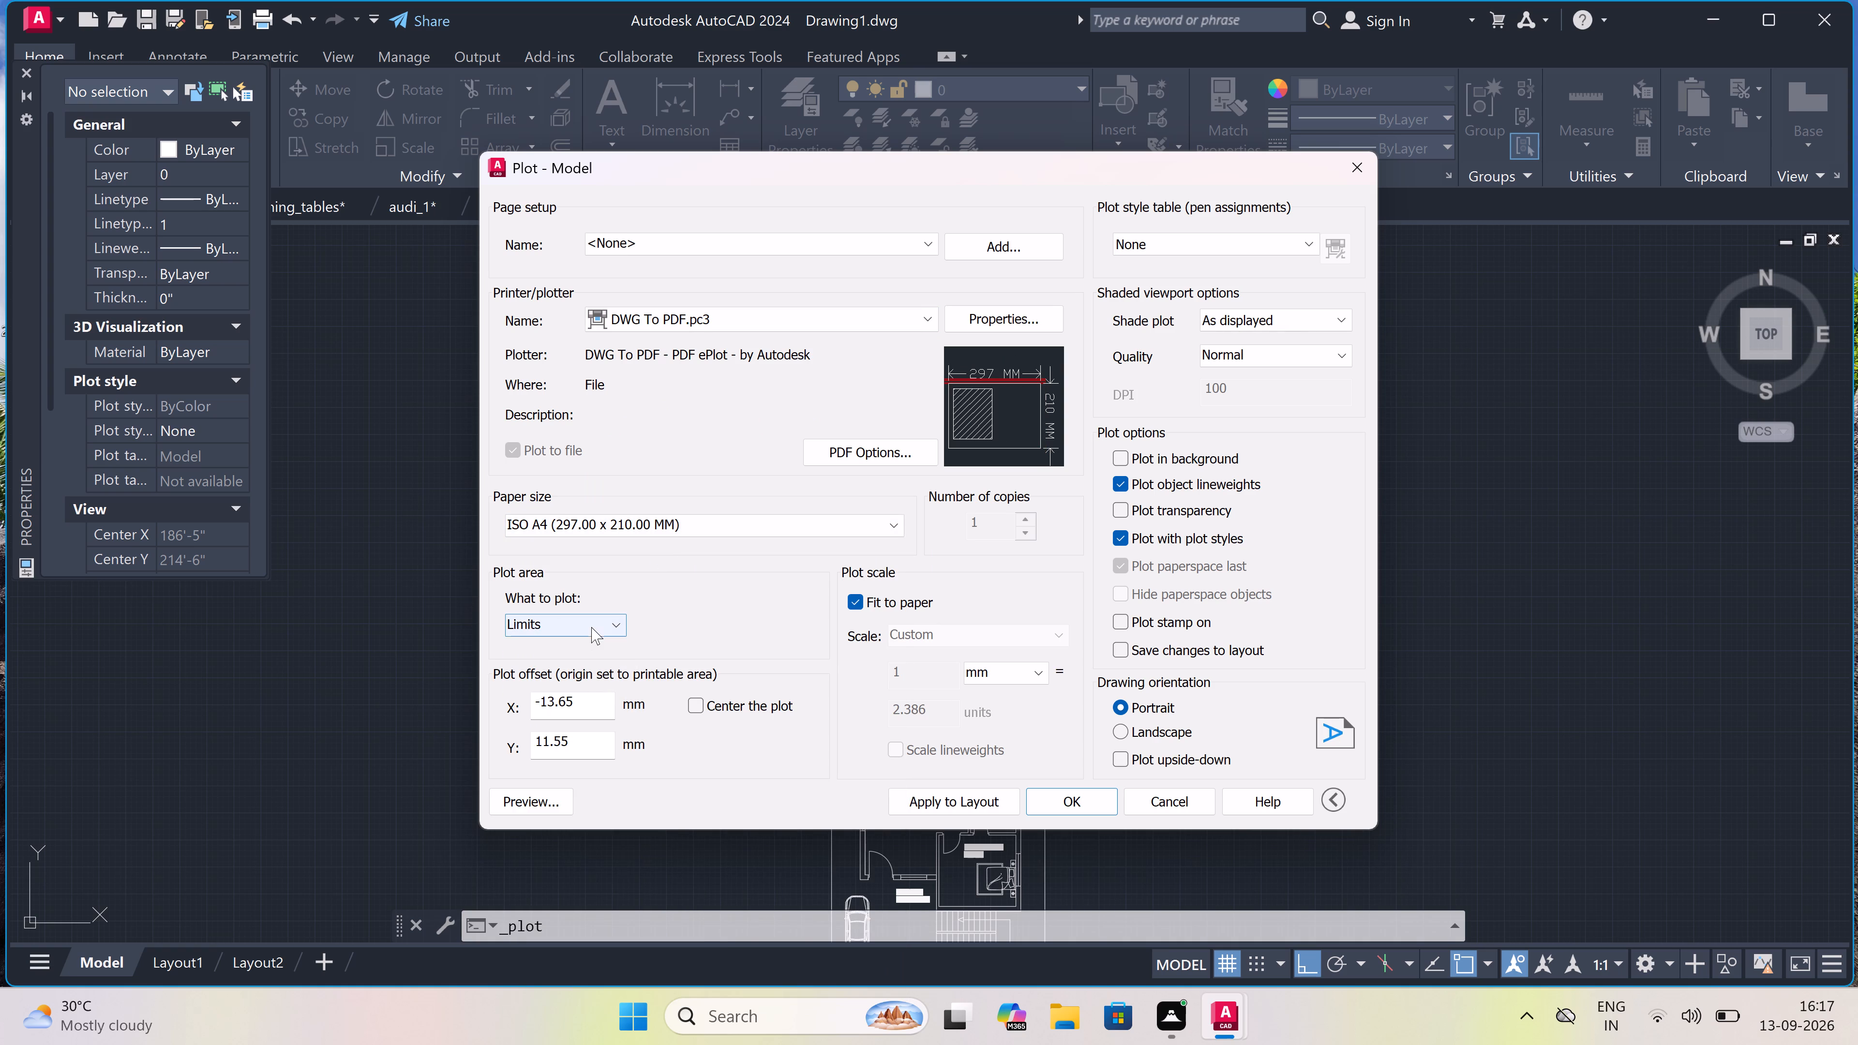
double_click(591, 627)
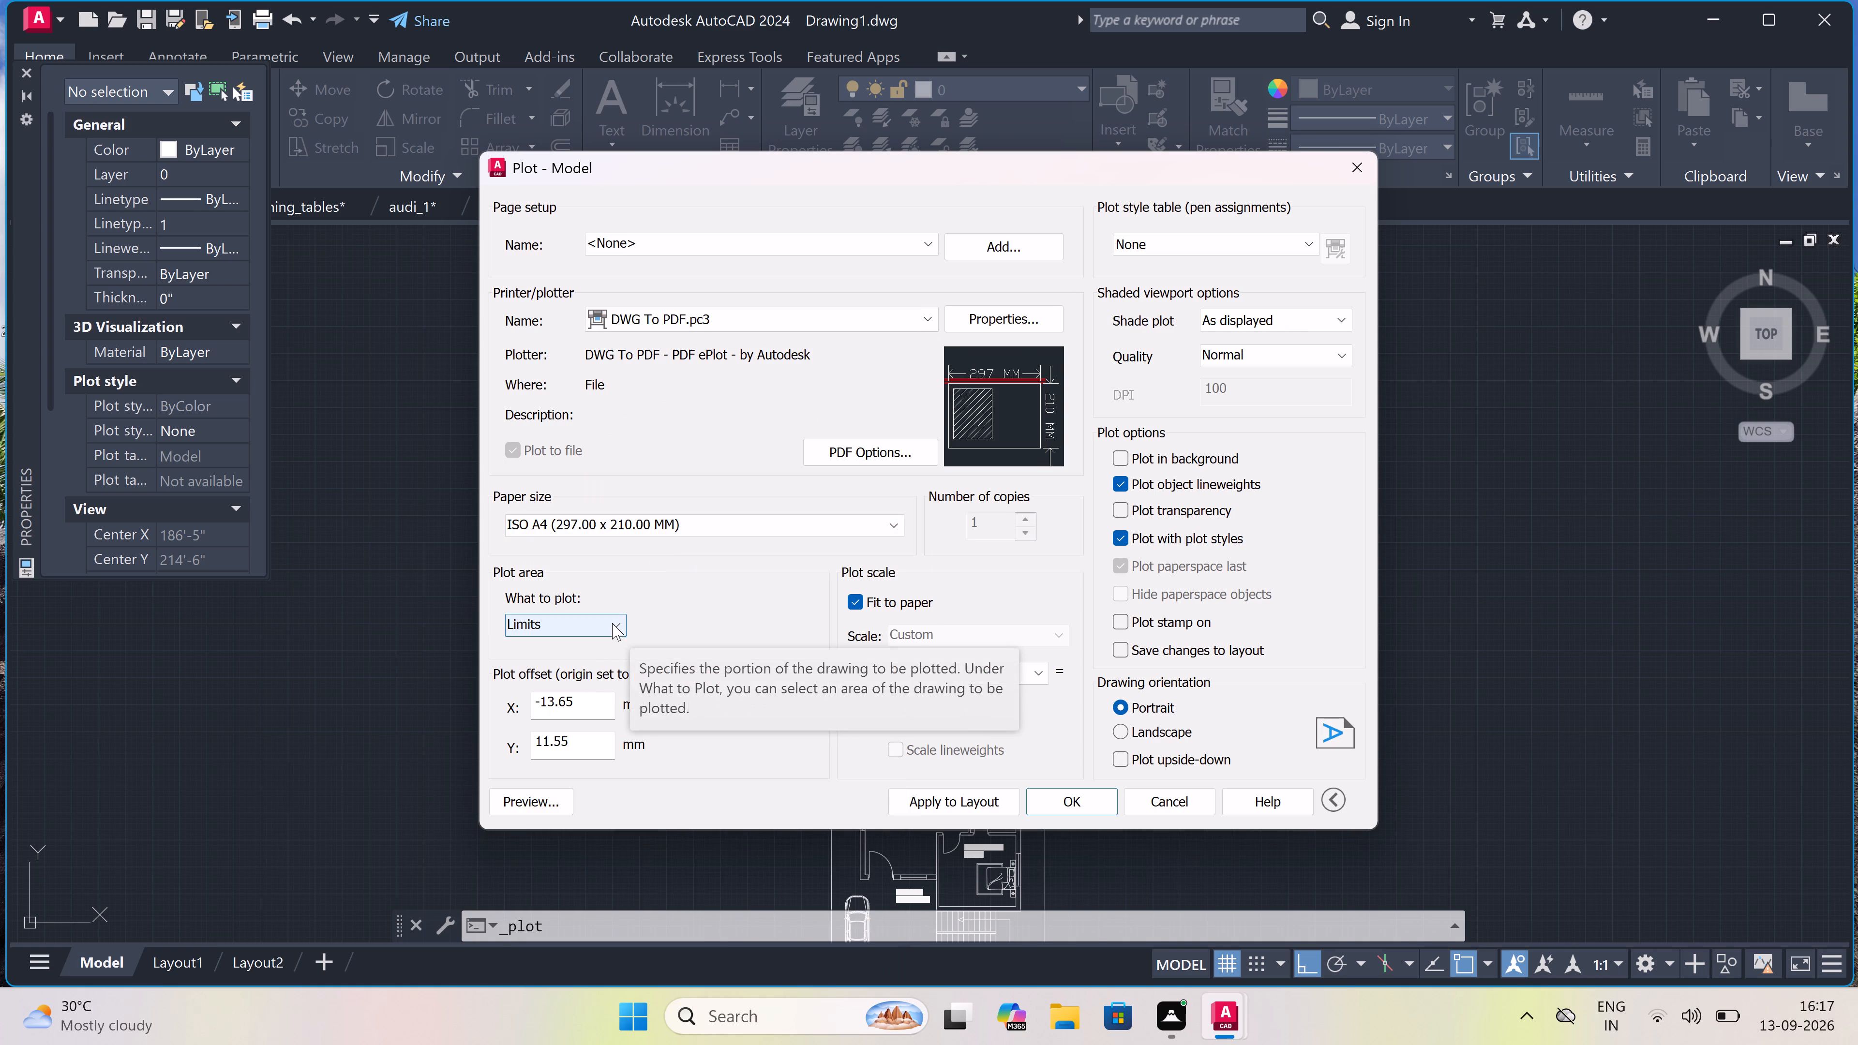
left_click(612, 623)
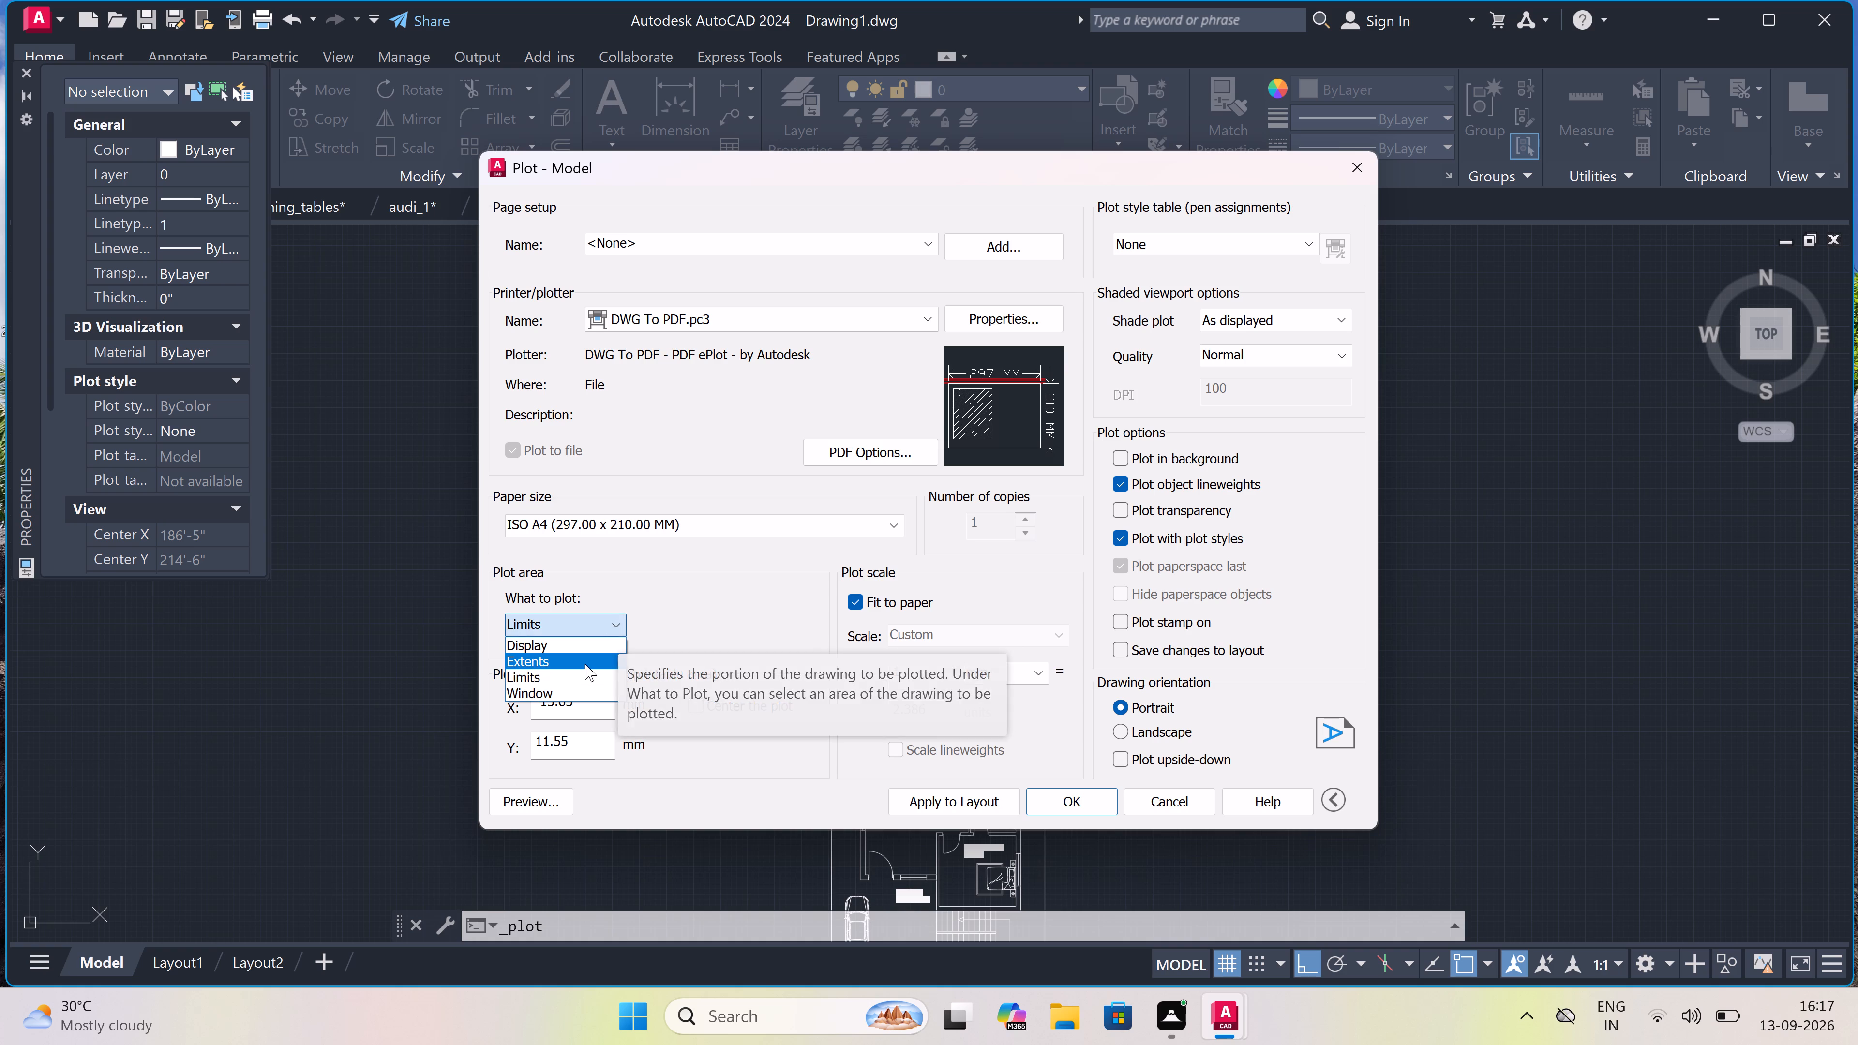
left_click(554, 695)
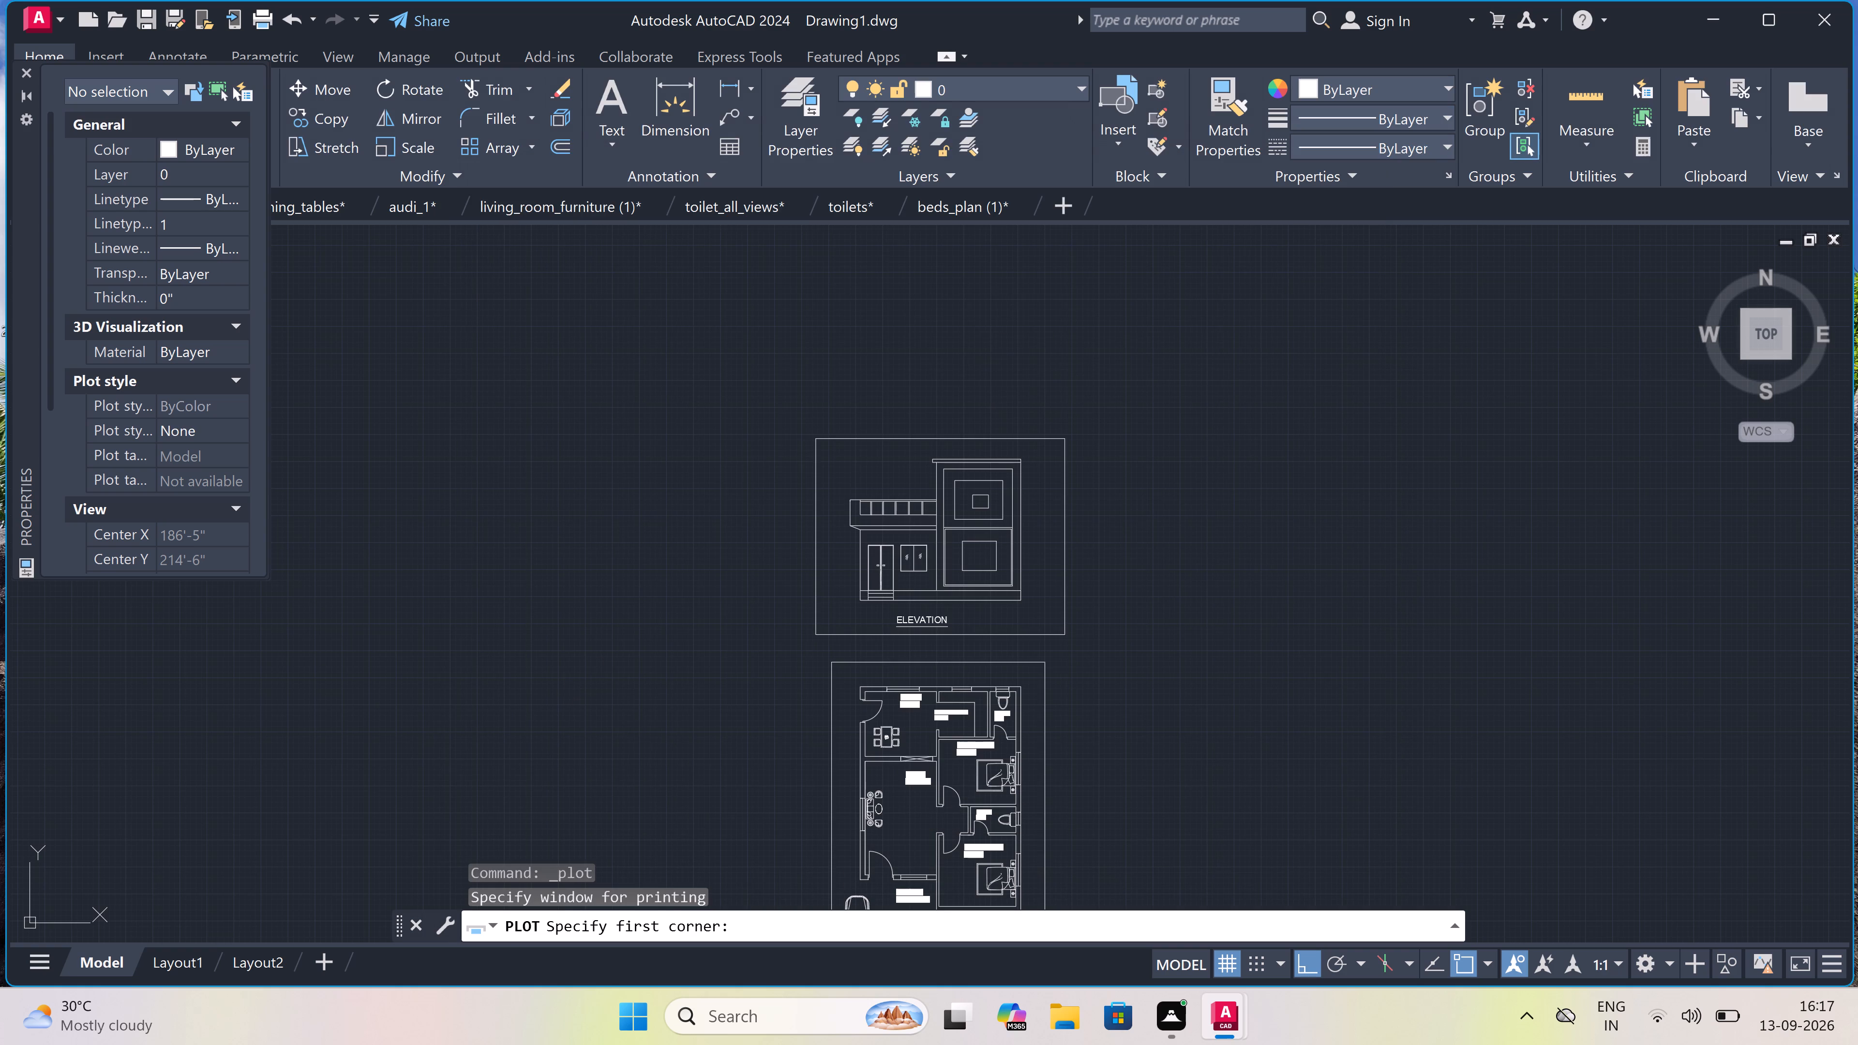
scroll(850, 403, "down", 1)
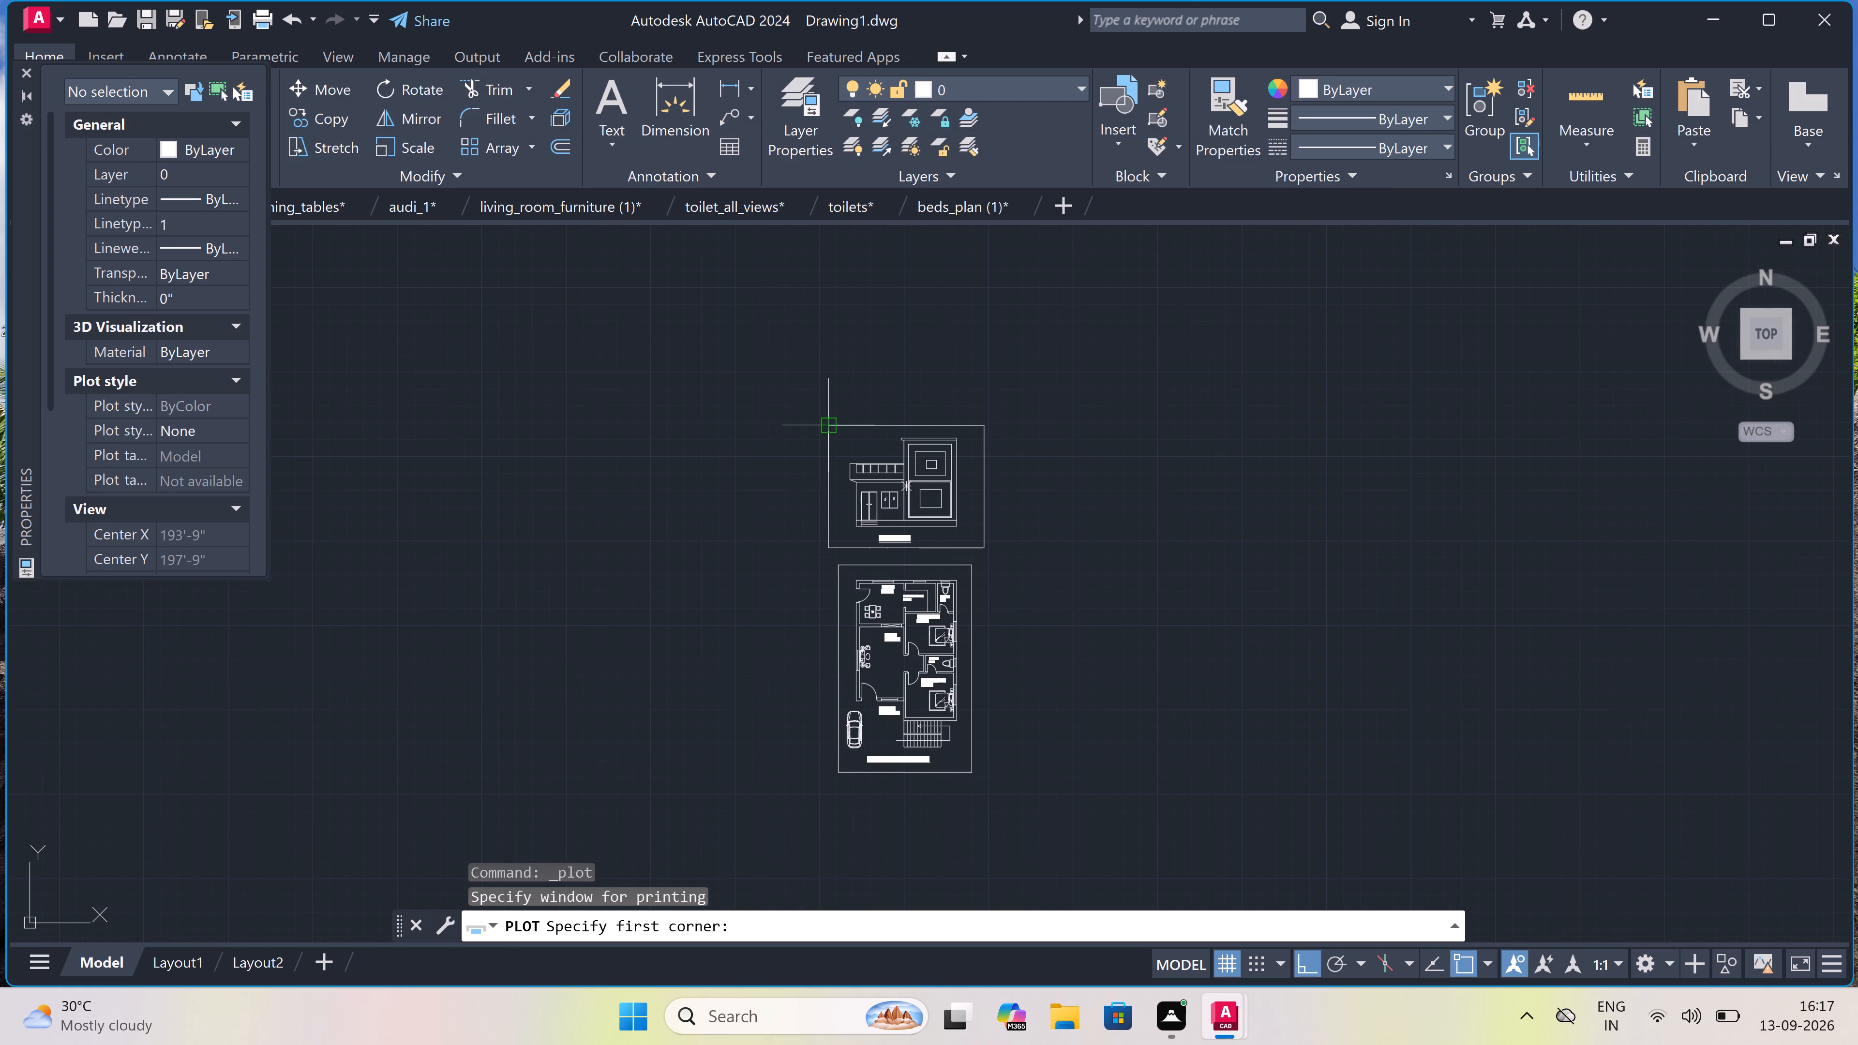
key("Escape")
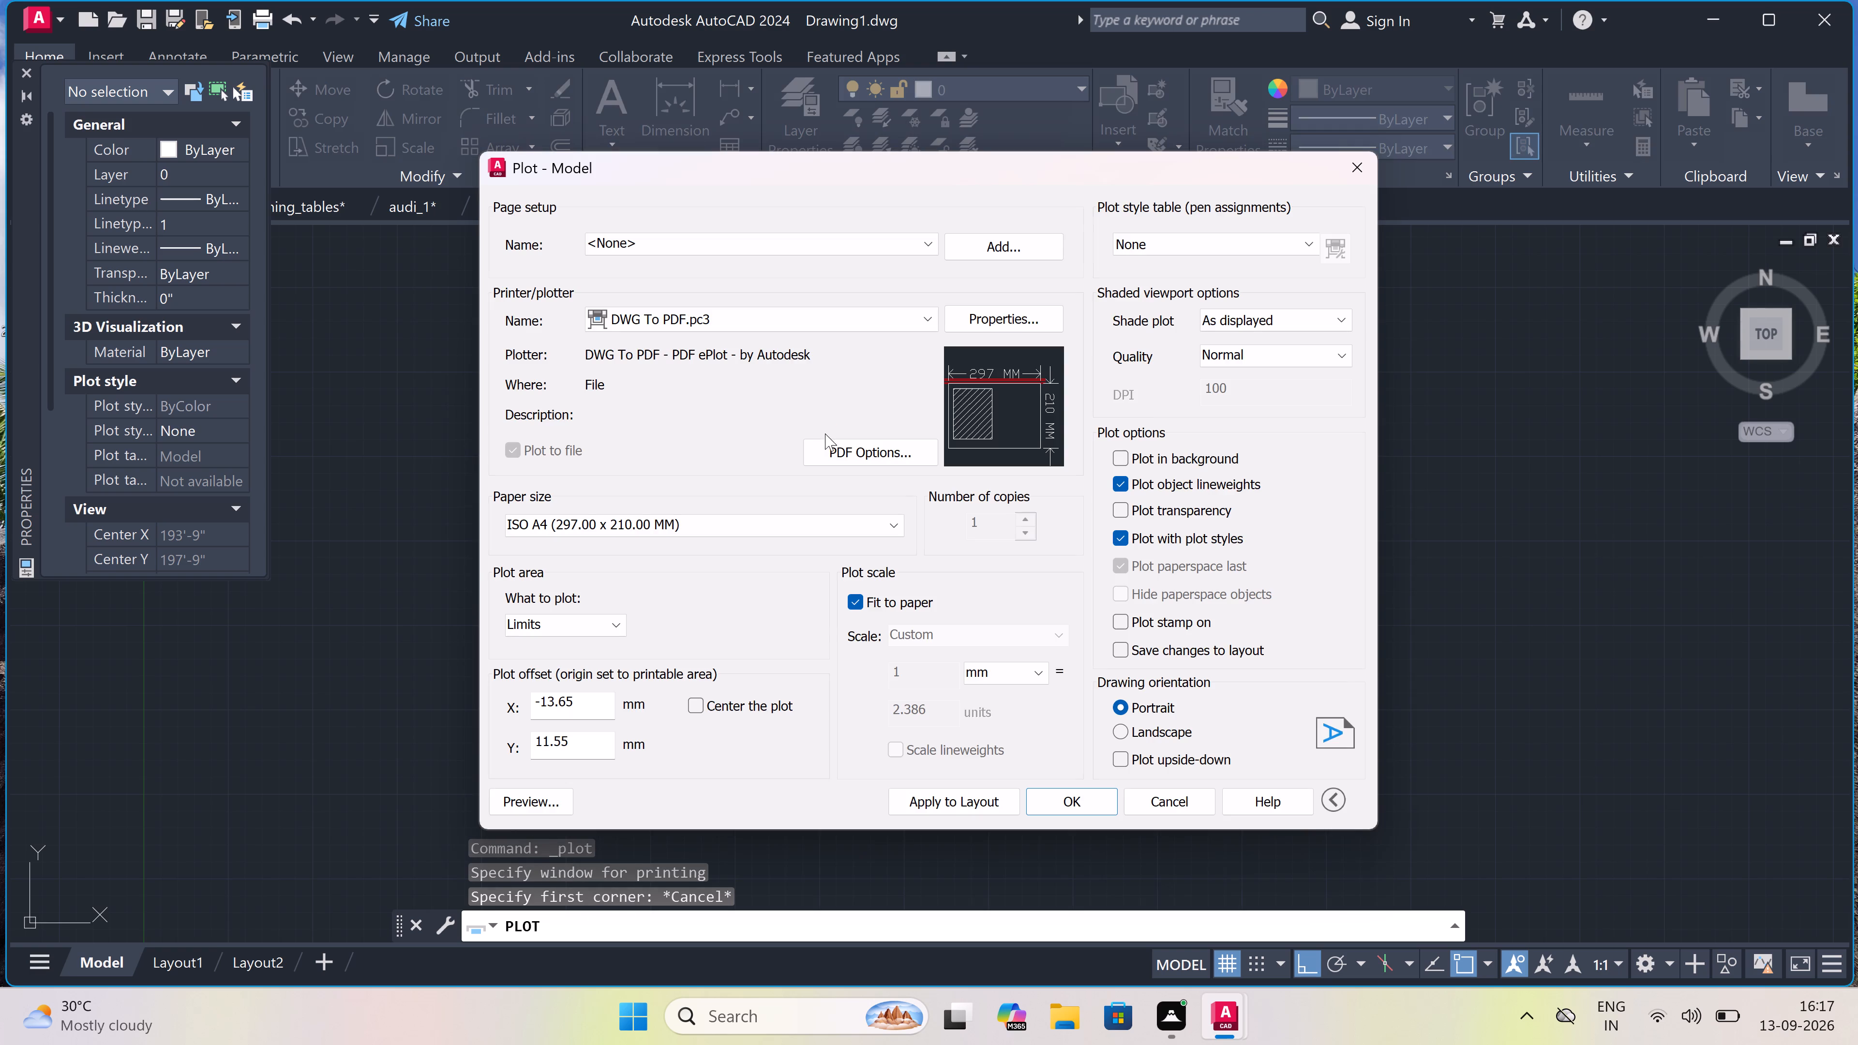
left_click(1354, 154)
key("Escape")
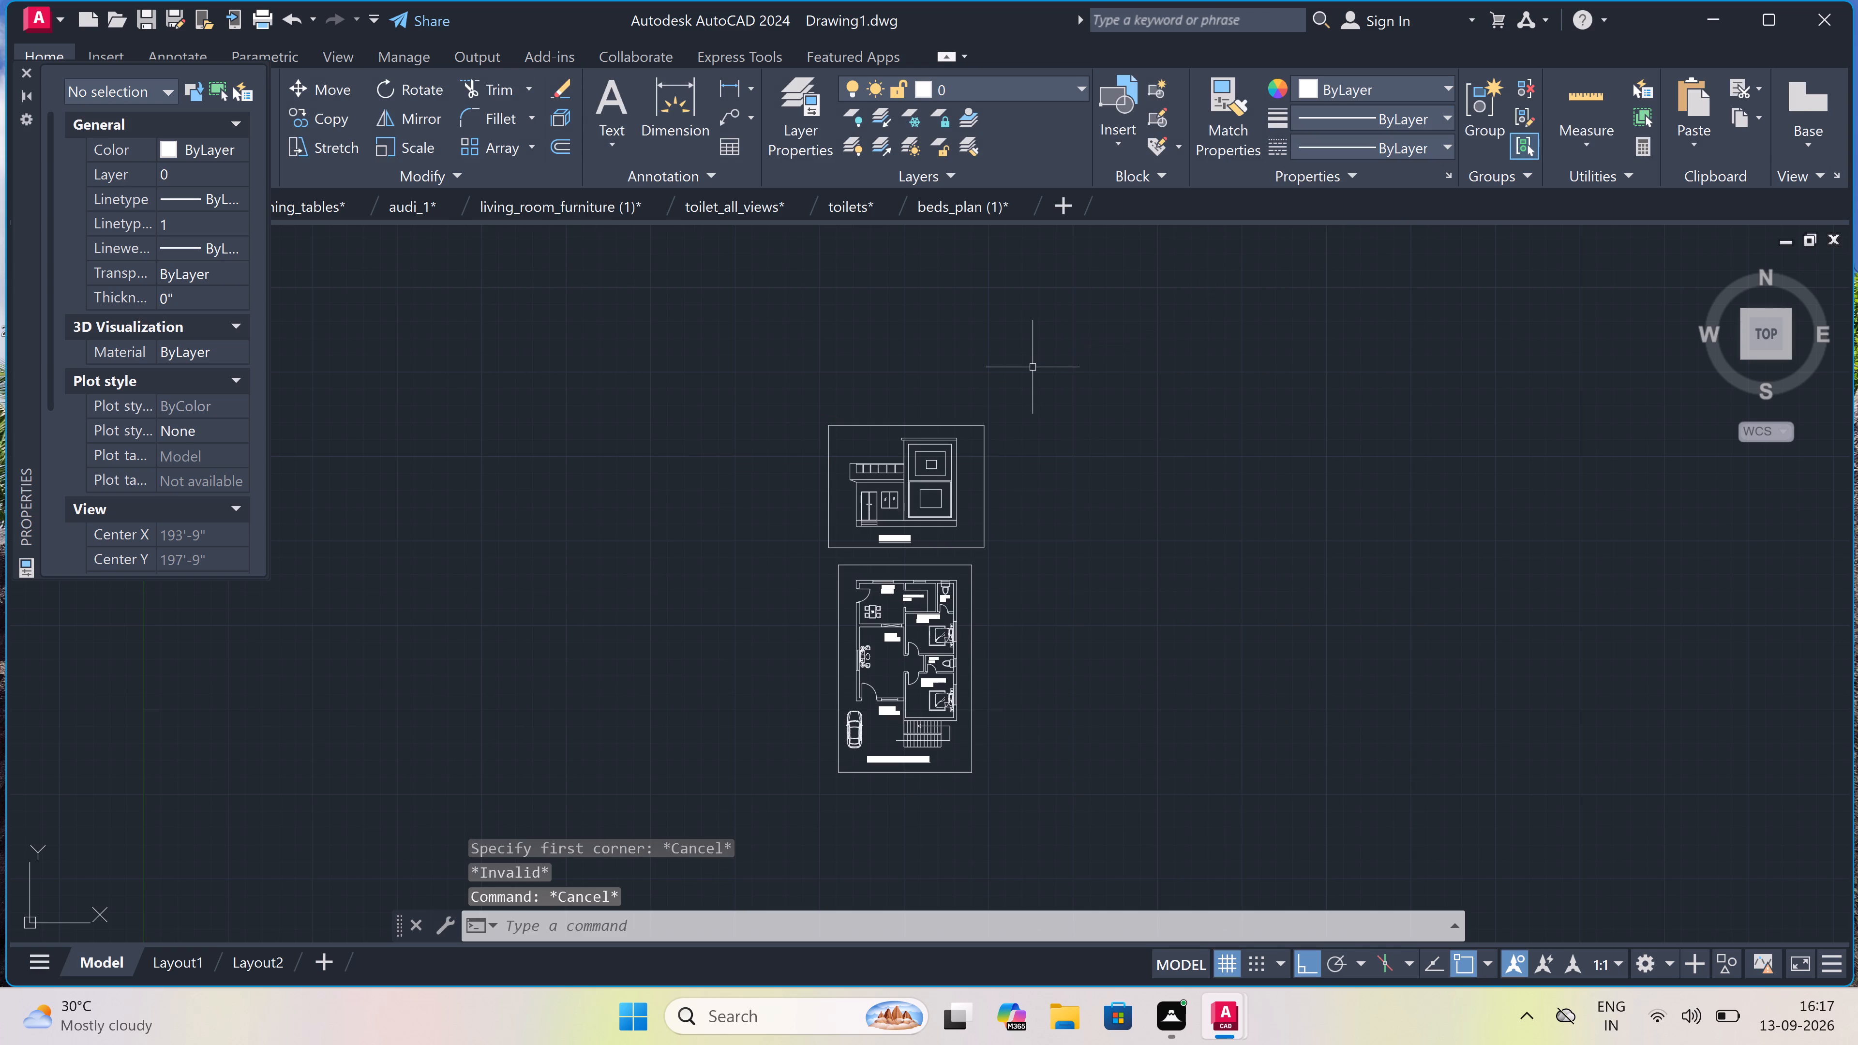
Draw one outer border rectangle enclosing both the framed elevation and the framed ground floor plan.
type("RE")
key("c")
key("space")
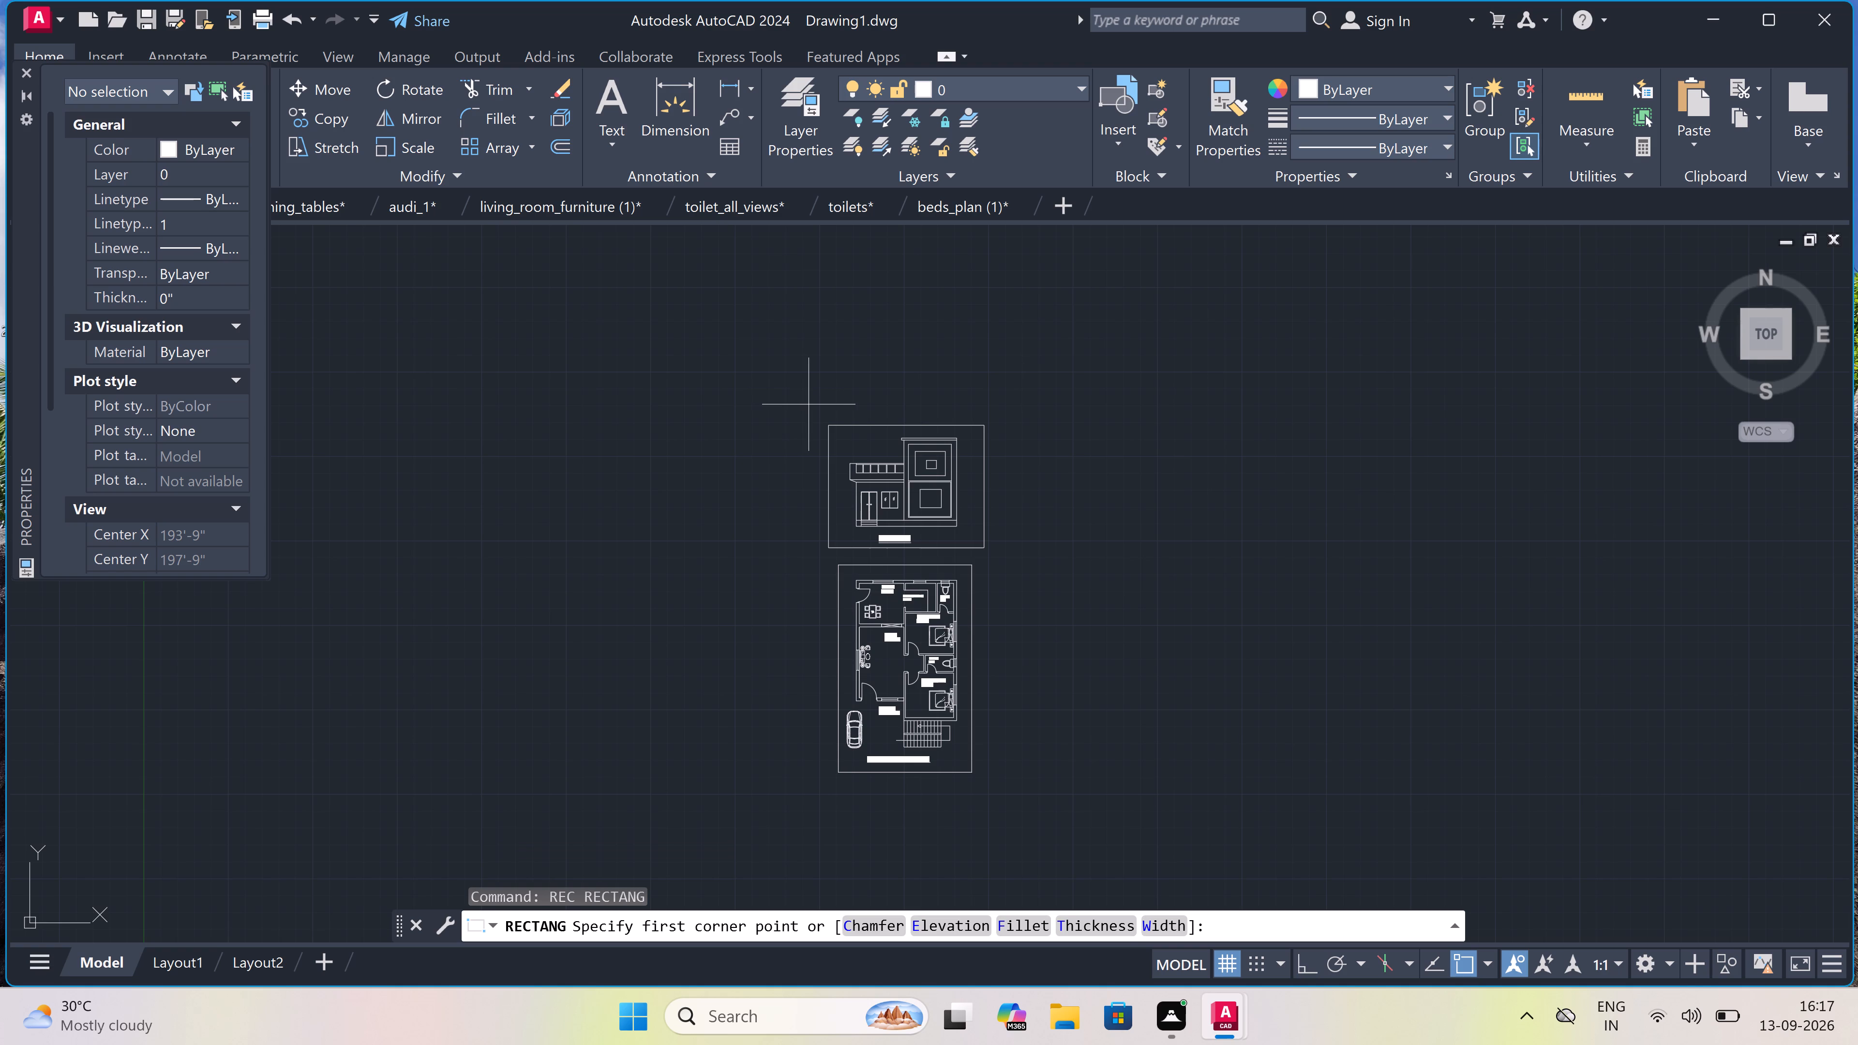
left_click(811, 403)
scroll(976, 625, "down", 3)
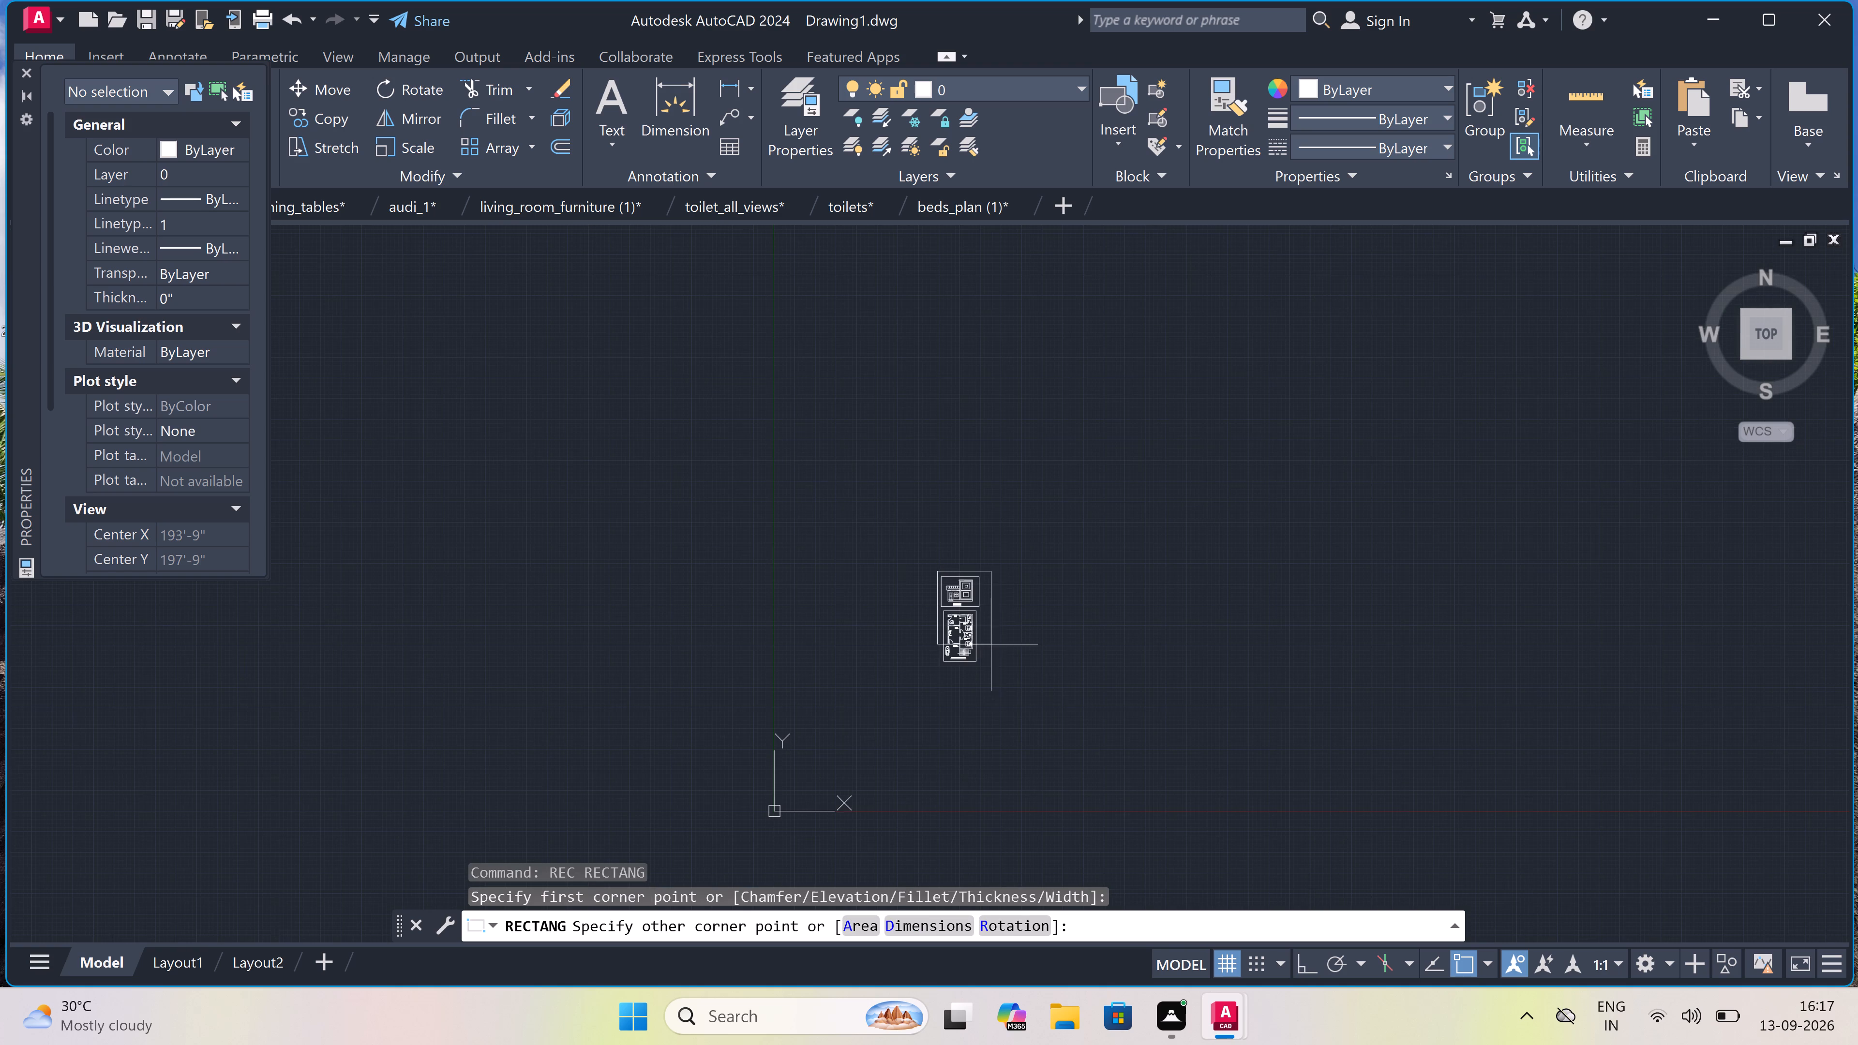
scroll(1019, 704, "up", 2)
scroll(912, 601, "up", 2)
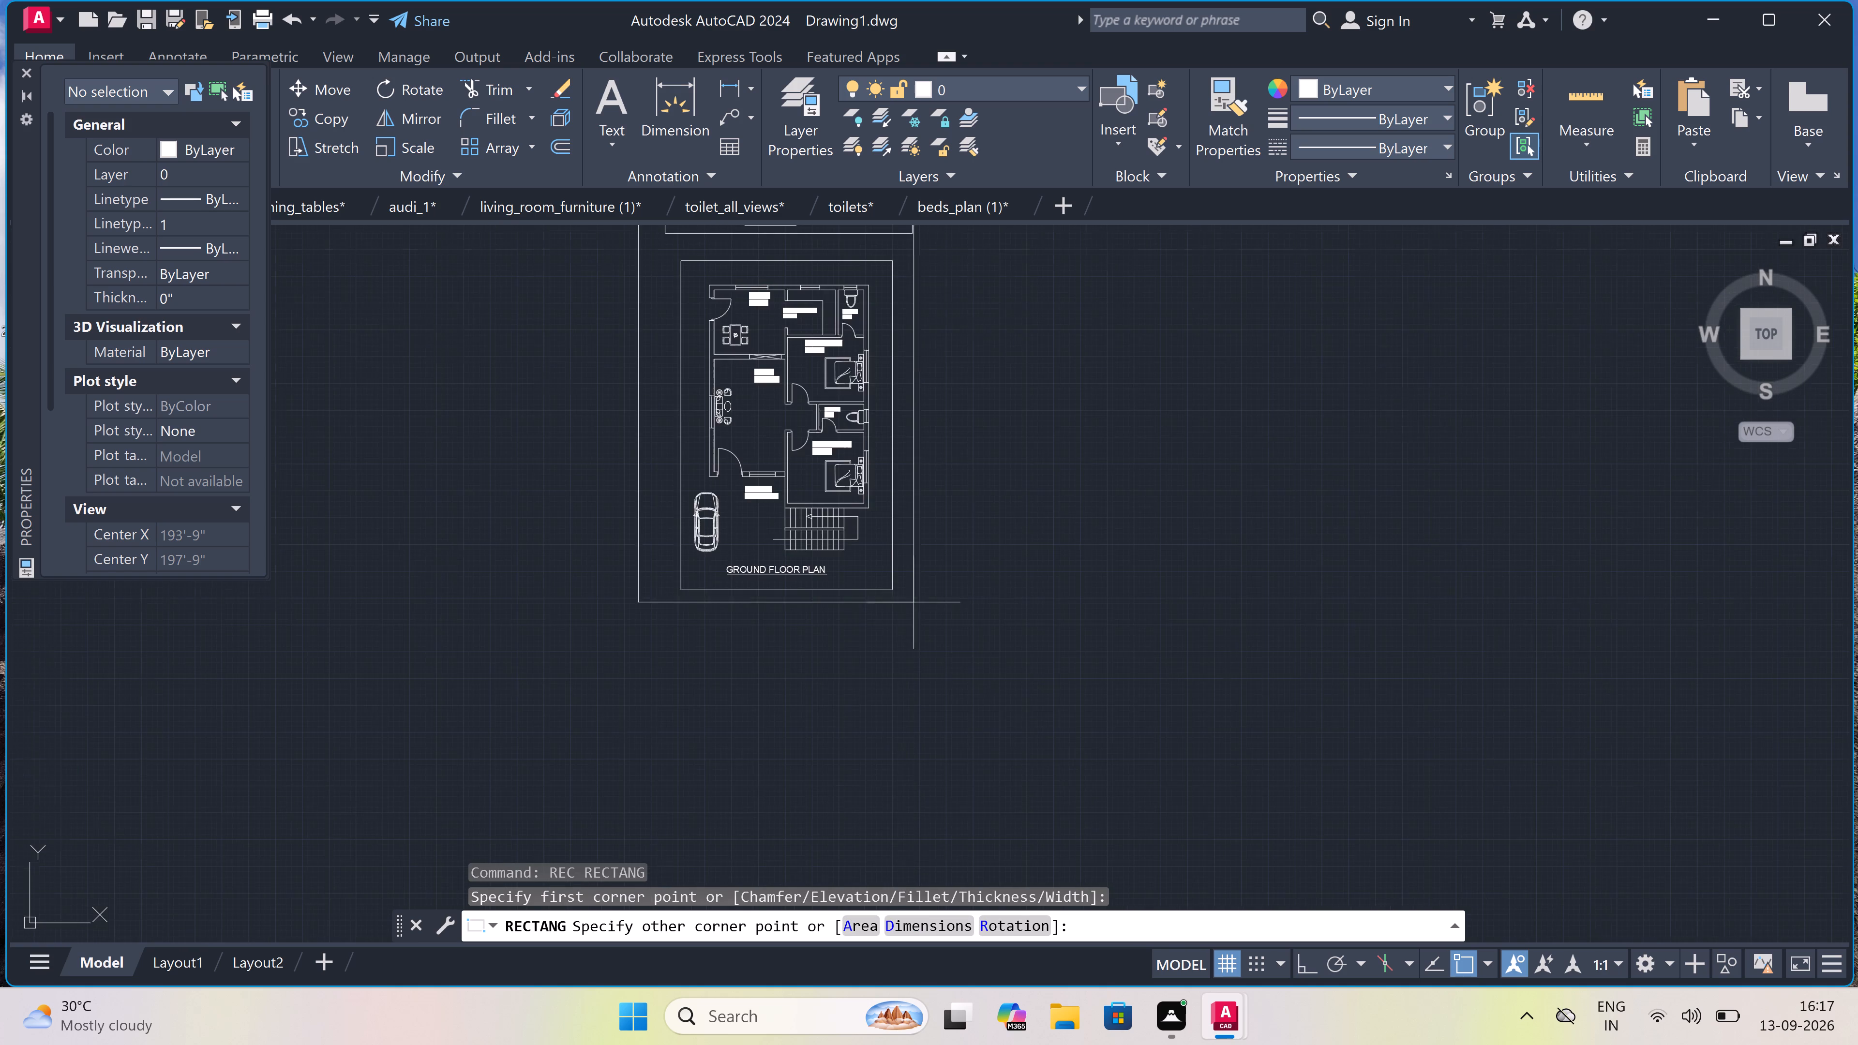
scroll(932, 608, "down", 1)
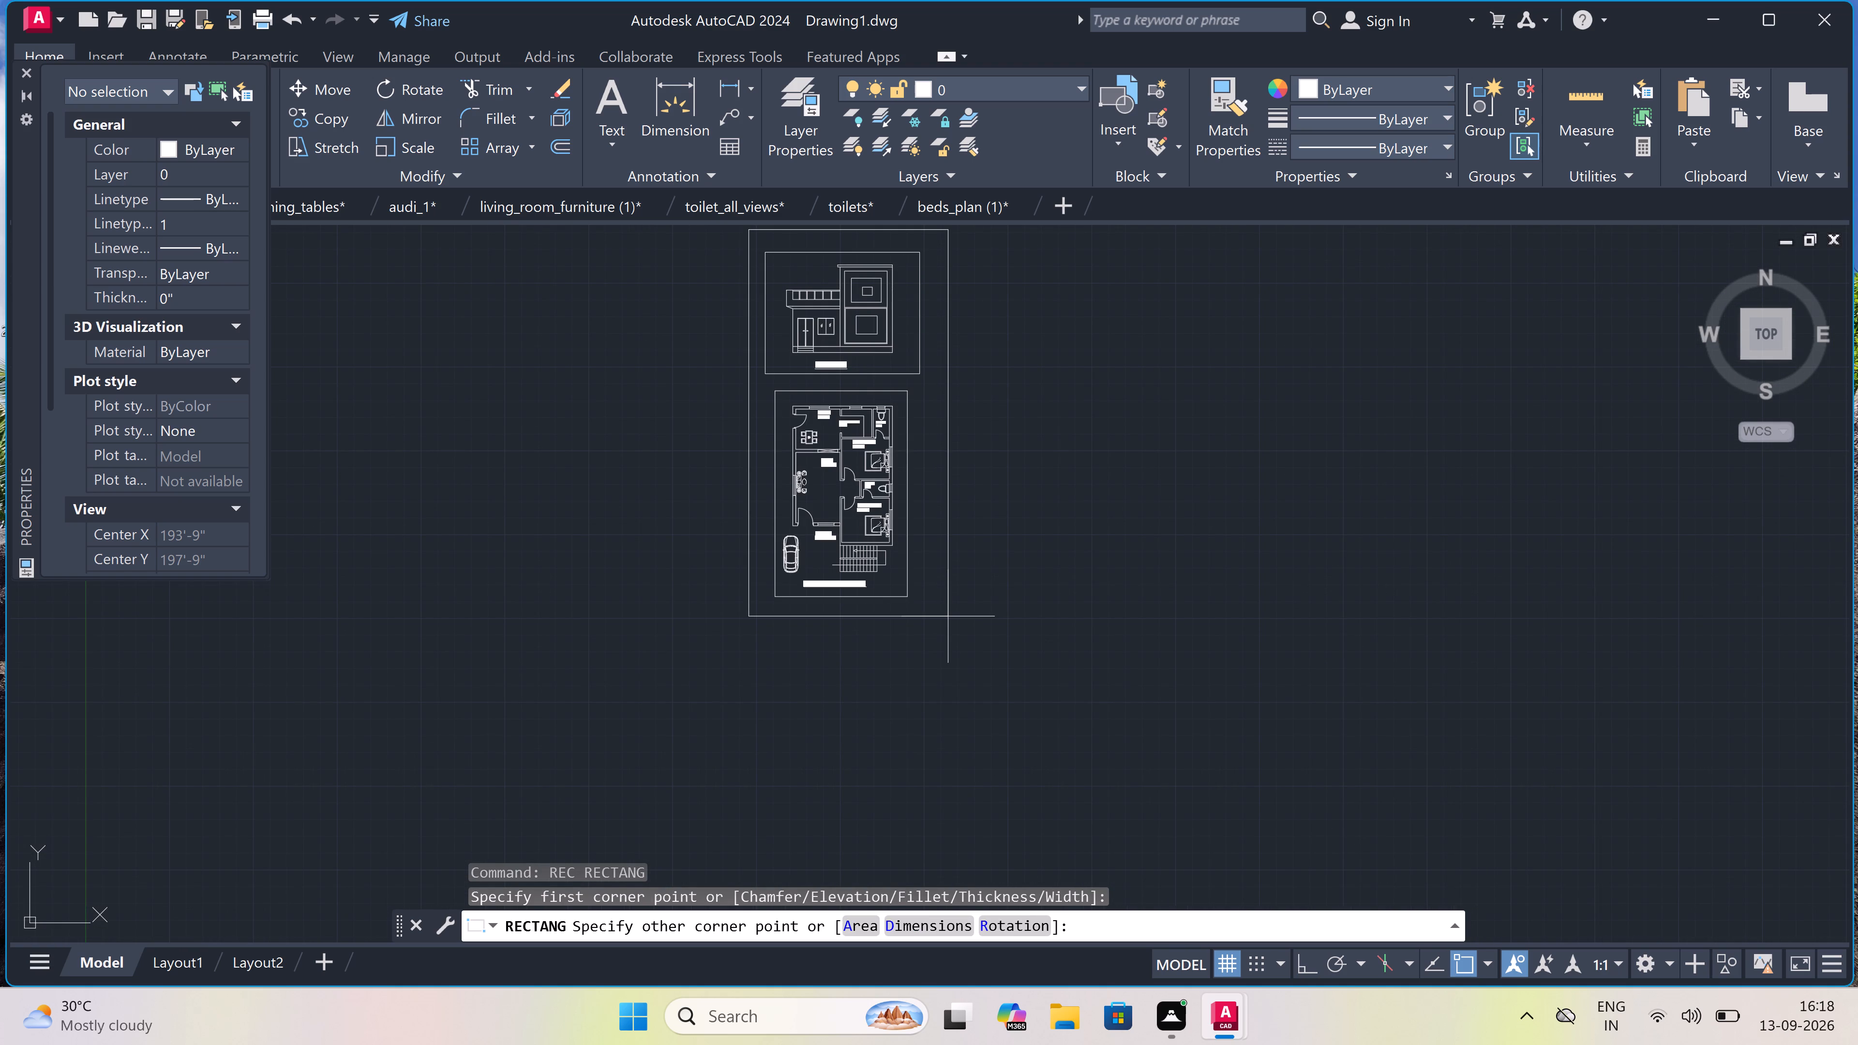
left_click(944, 619)
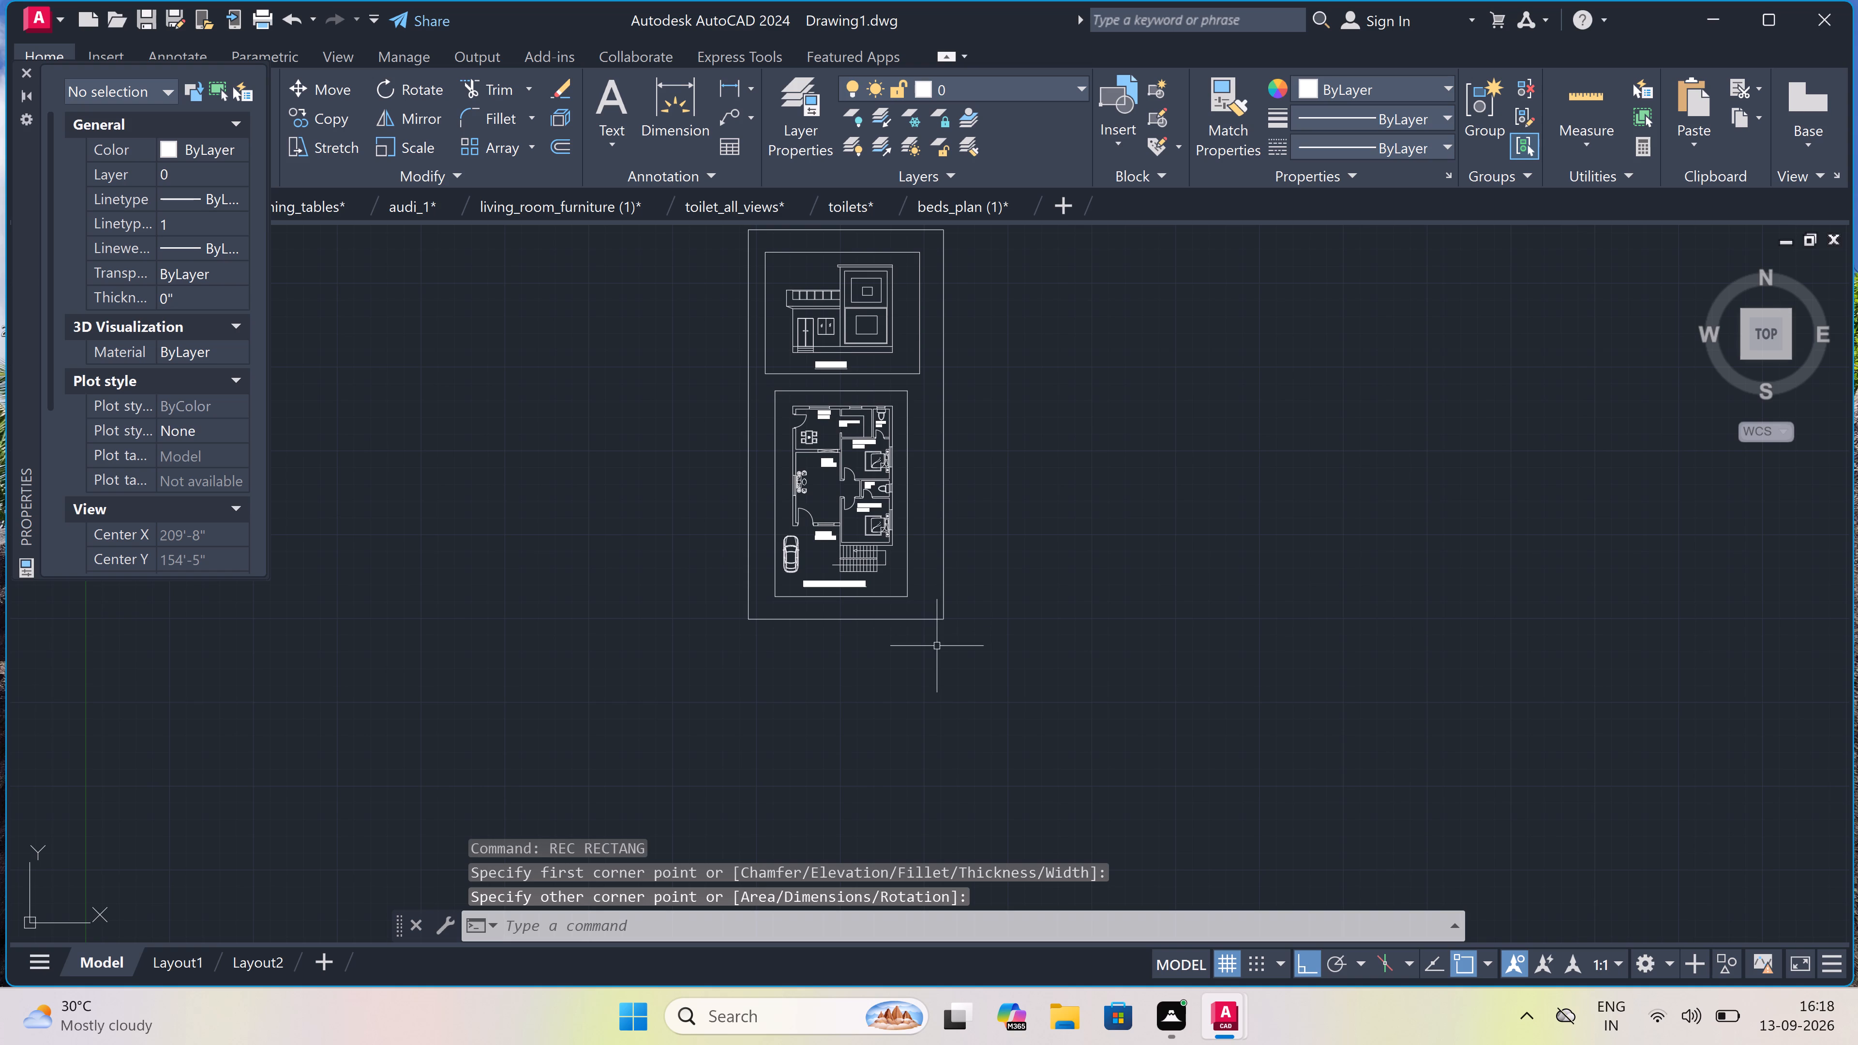
Set up a single-sheet plot with the DWG To PDF.pc3 plotter and ISO A4 (297.00 x 210.00 MM) paper.
key("ctrl+p")
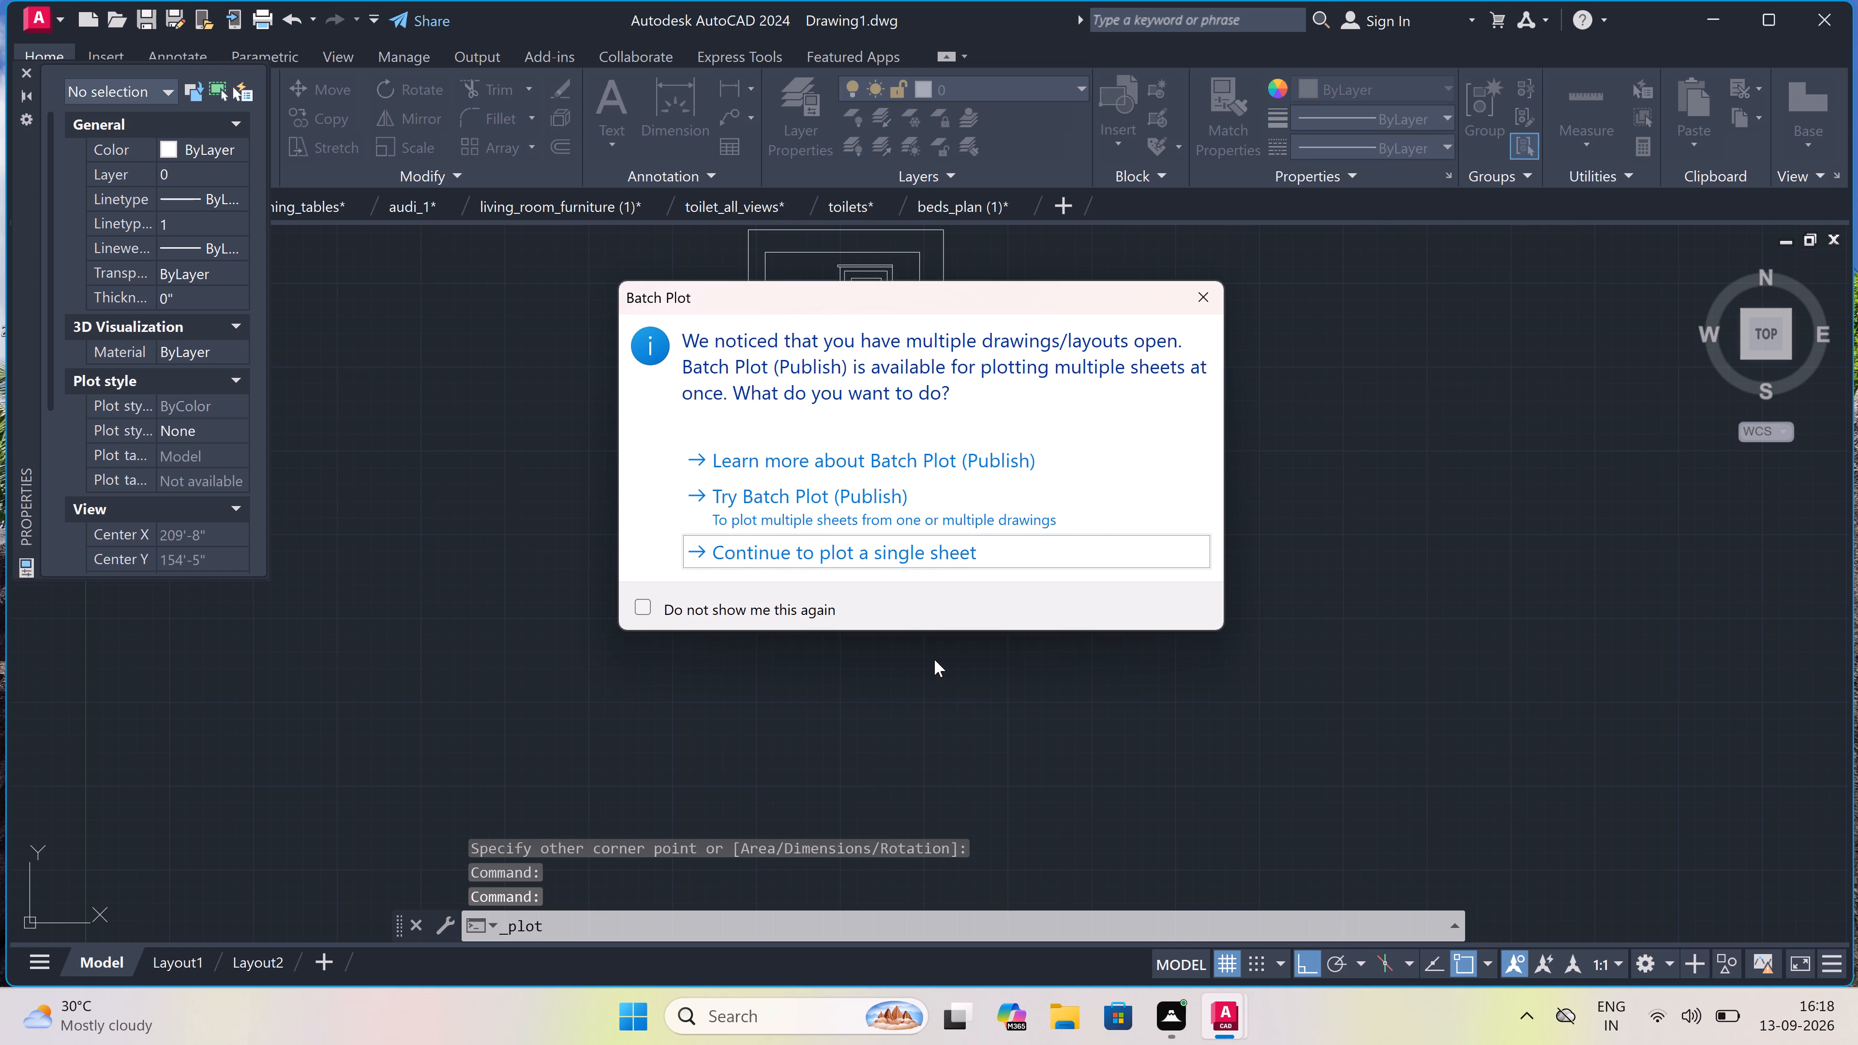
key("Escape")
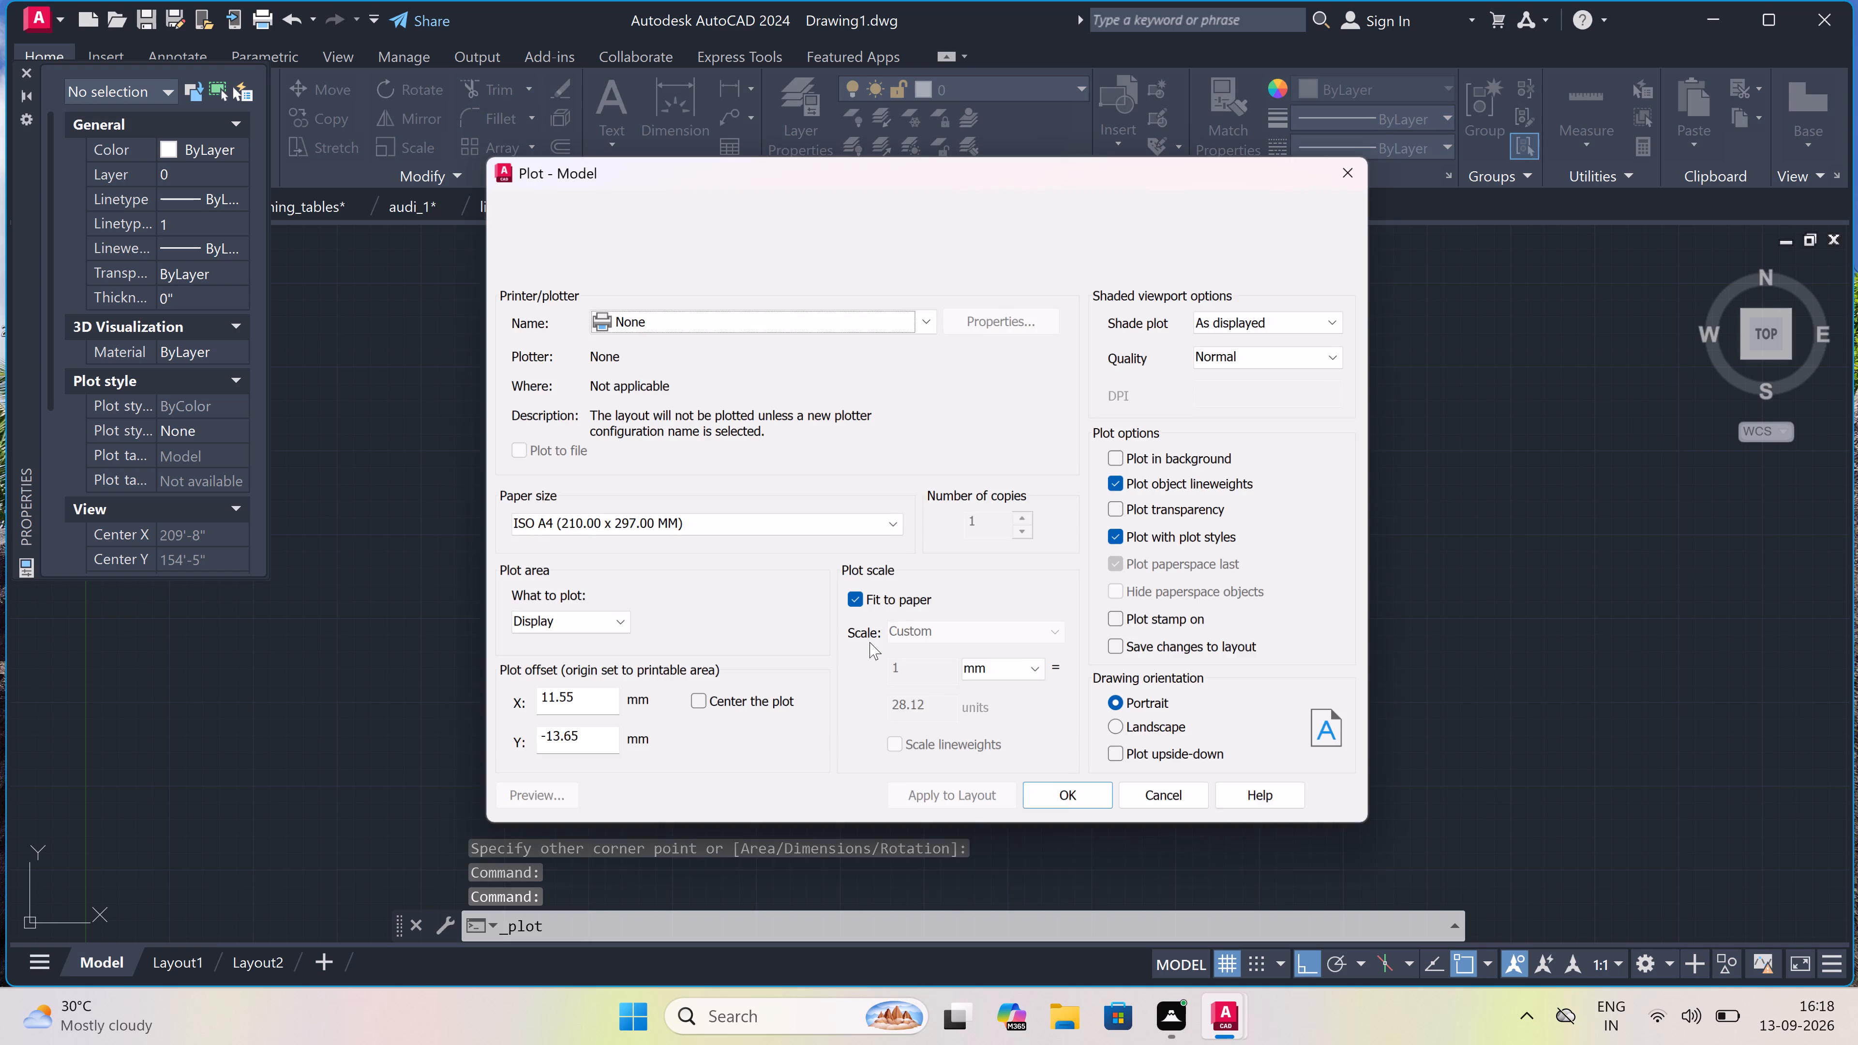
left_click(778, 319)
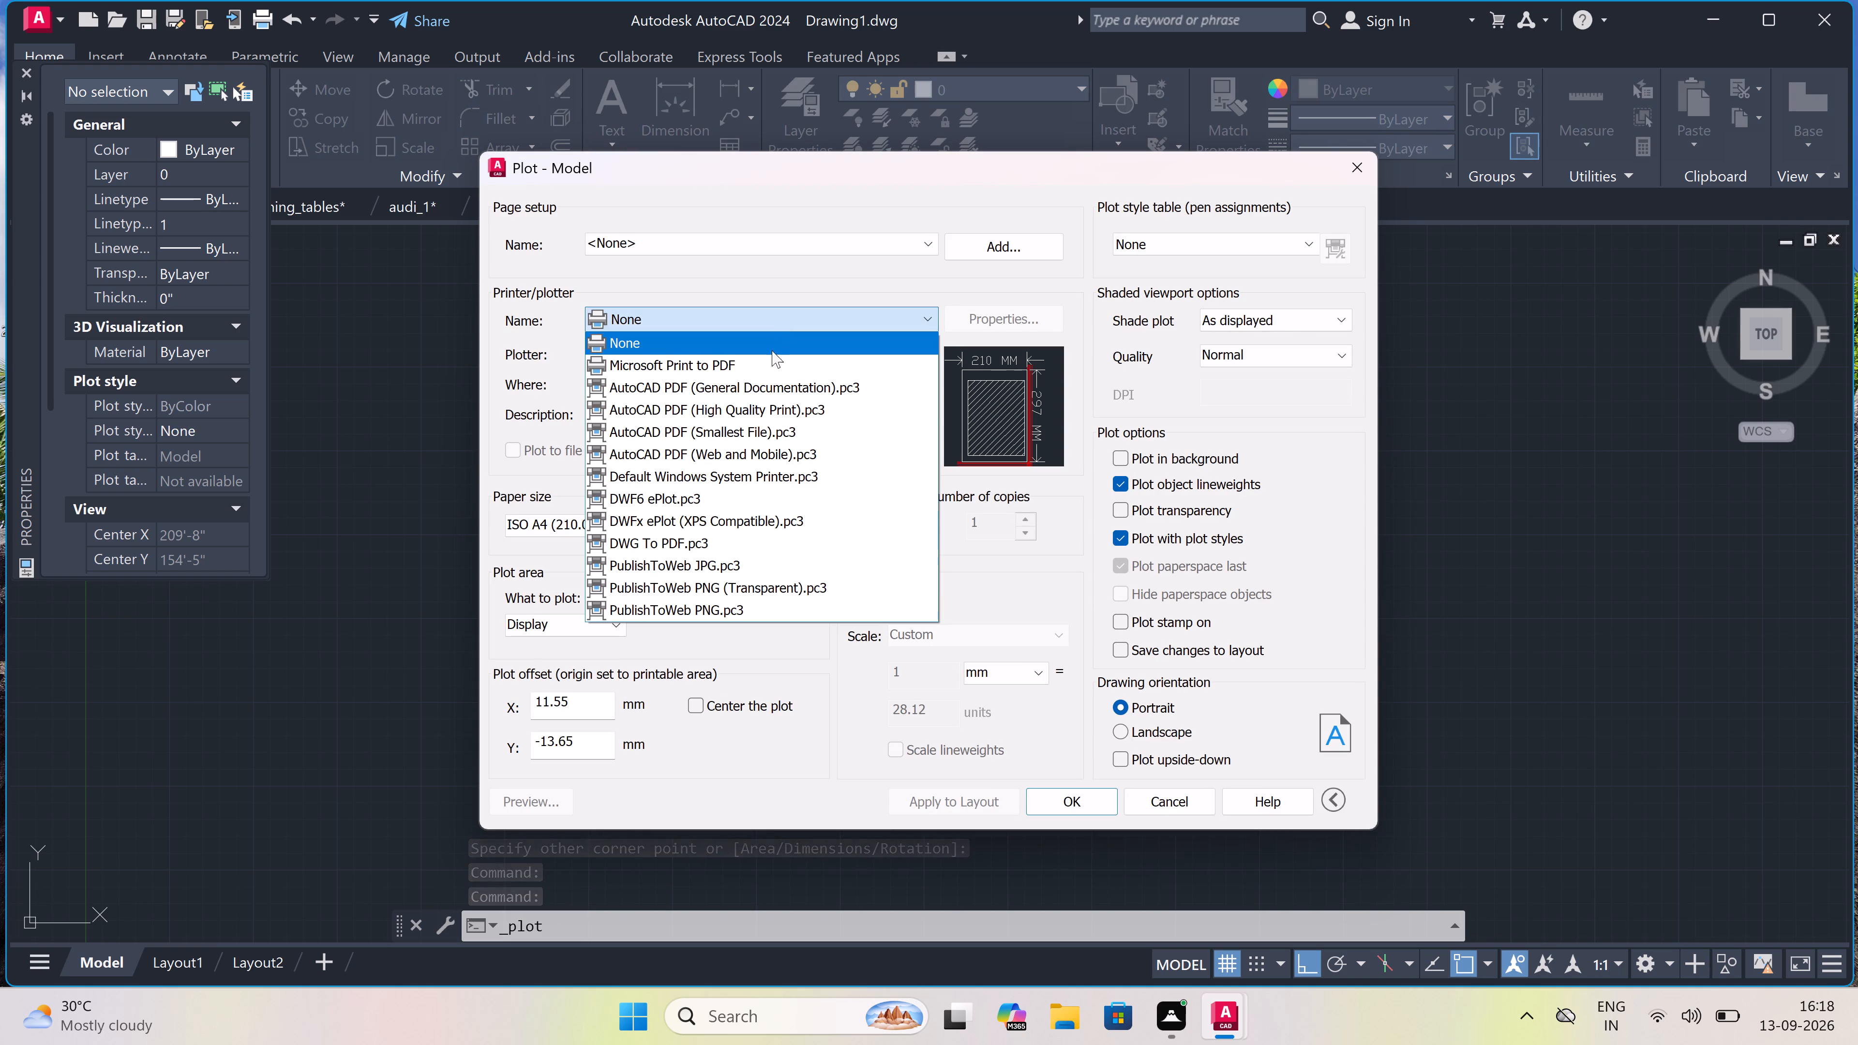
left_click(678, 536)
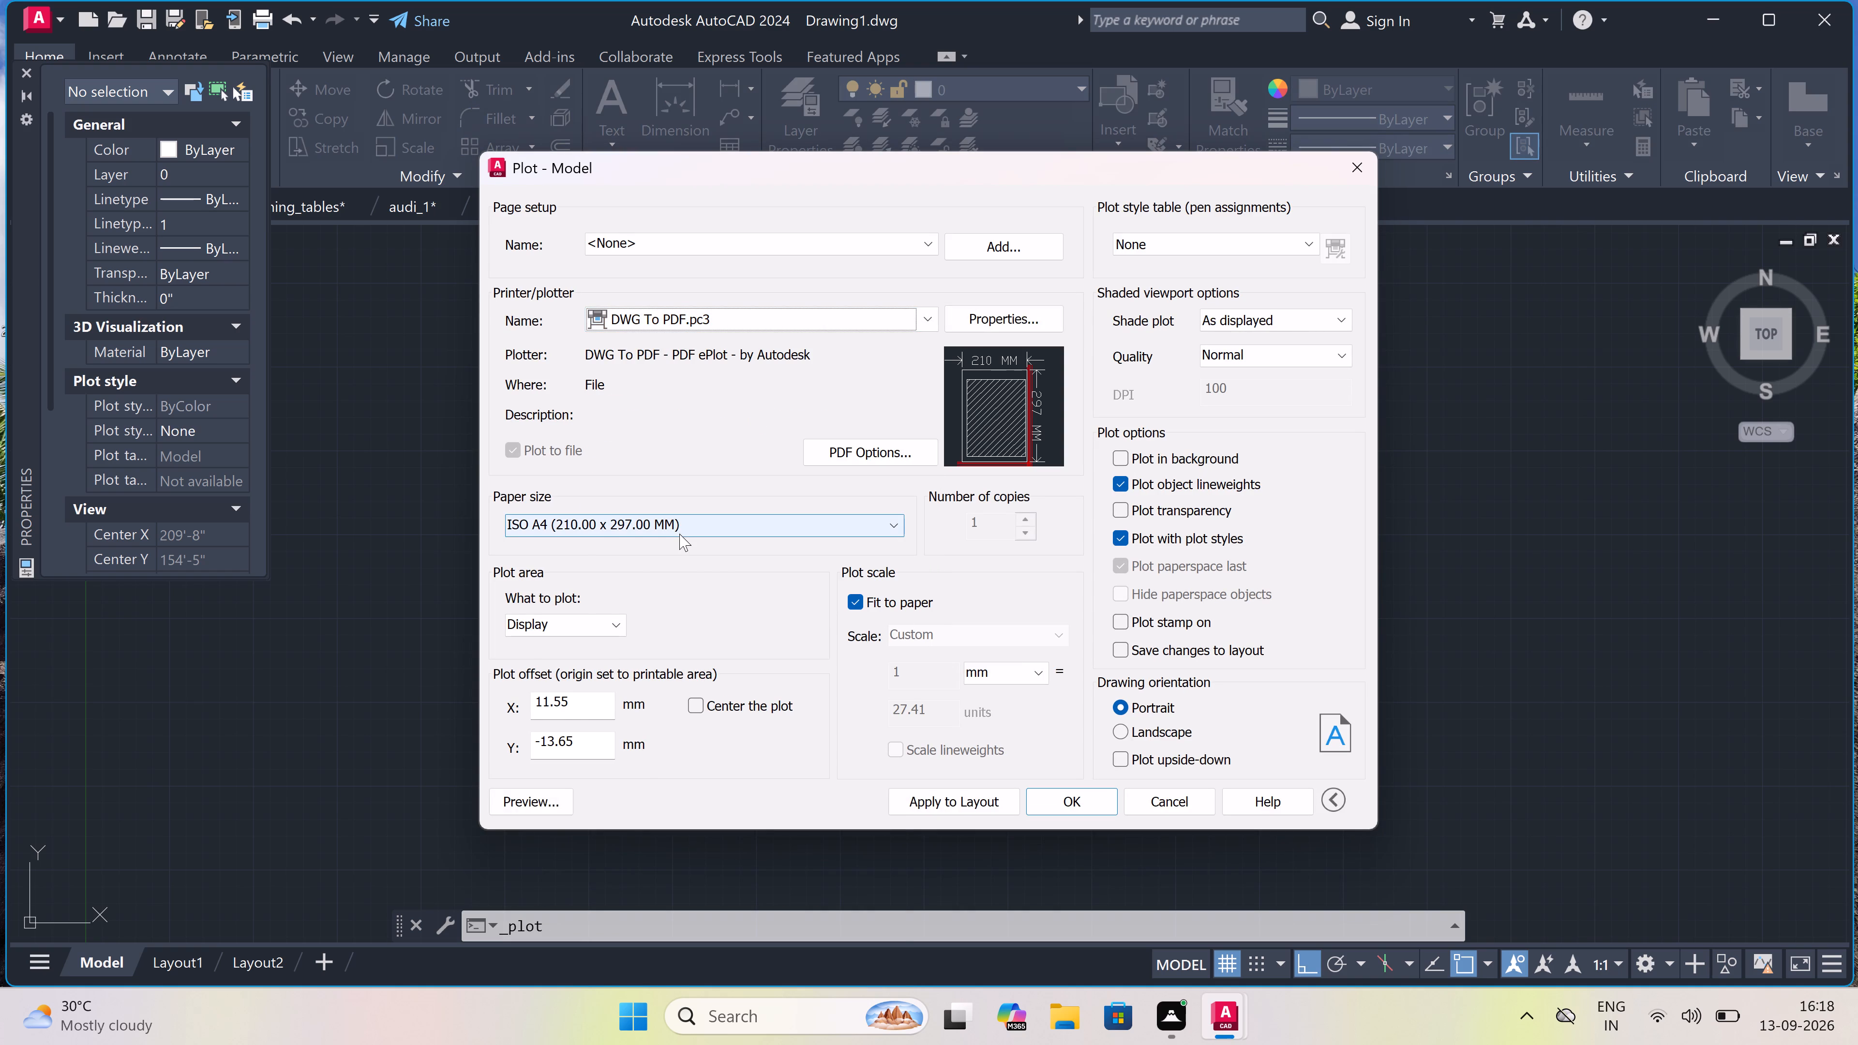
left_click(679, 534)
left_click(669, 556)
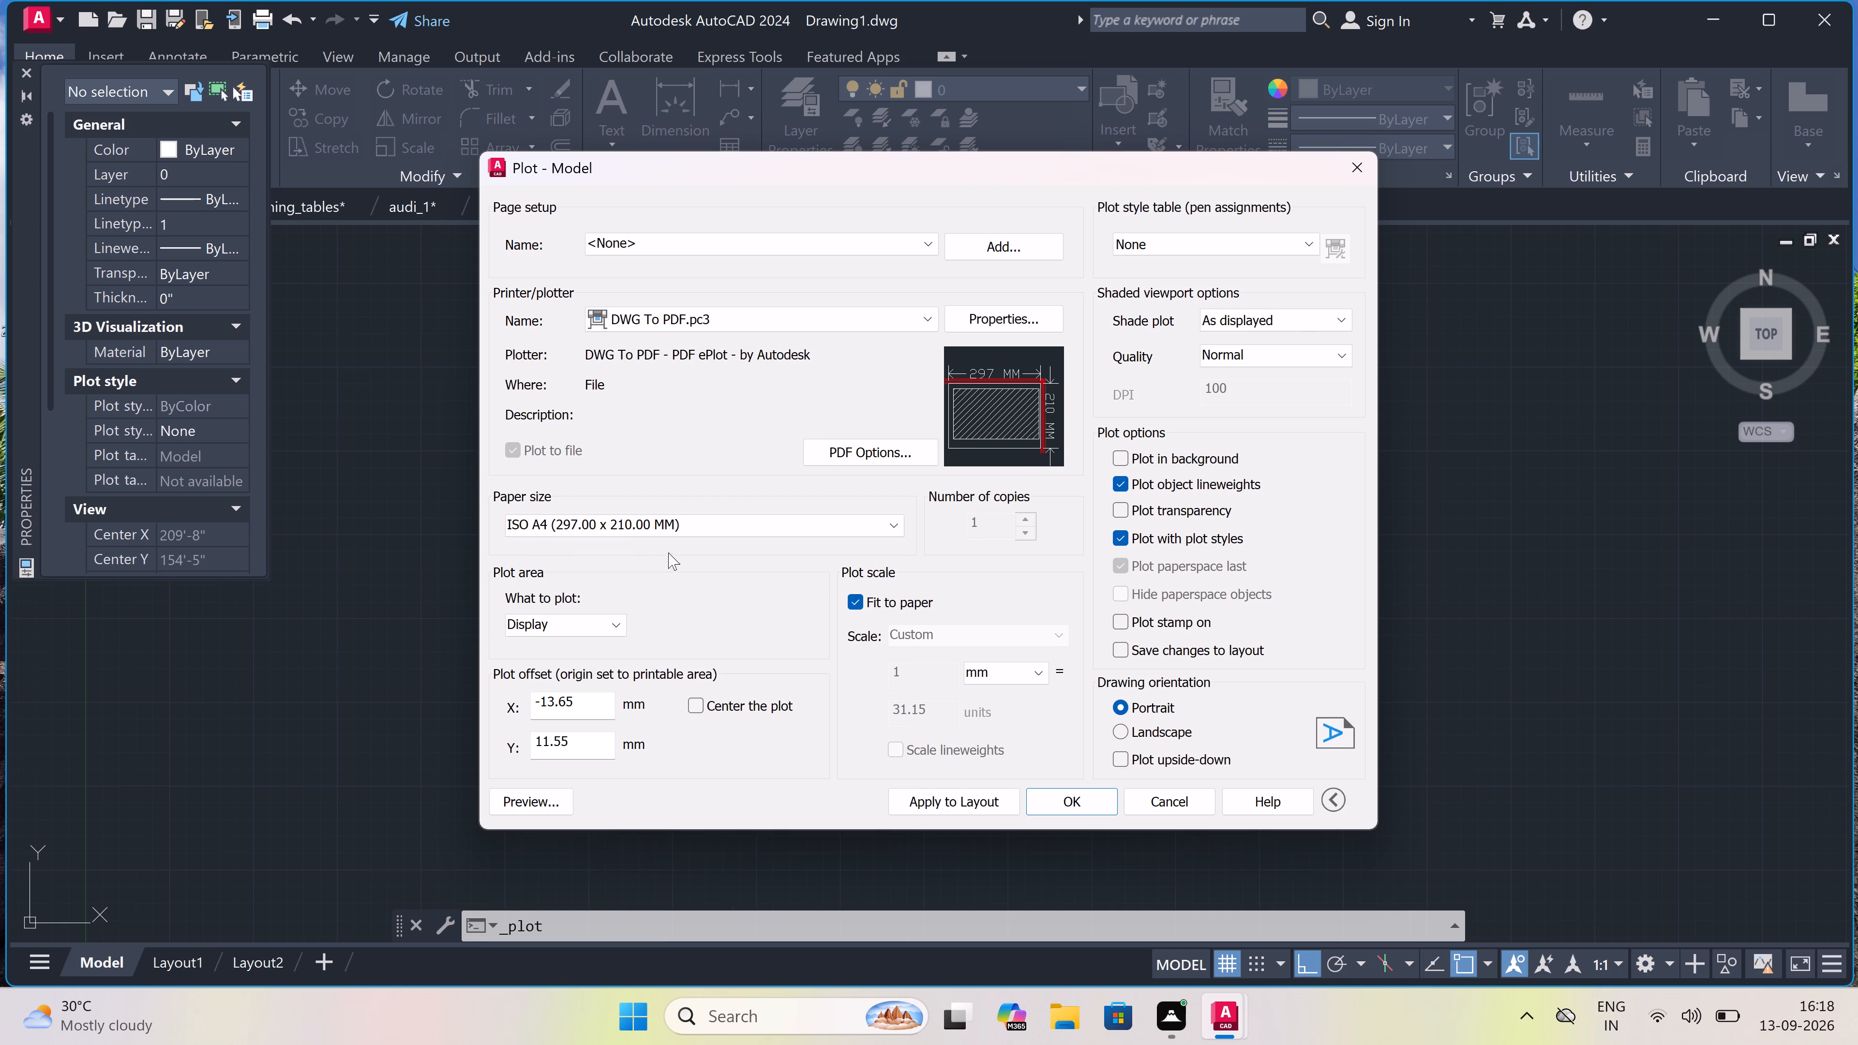
Set the plot area to a window spanning opposite corners of the outer border around the elevation and floor plan.
left_click(574, 623)
left_click(567, 695)
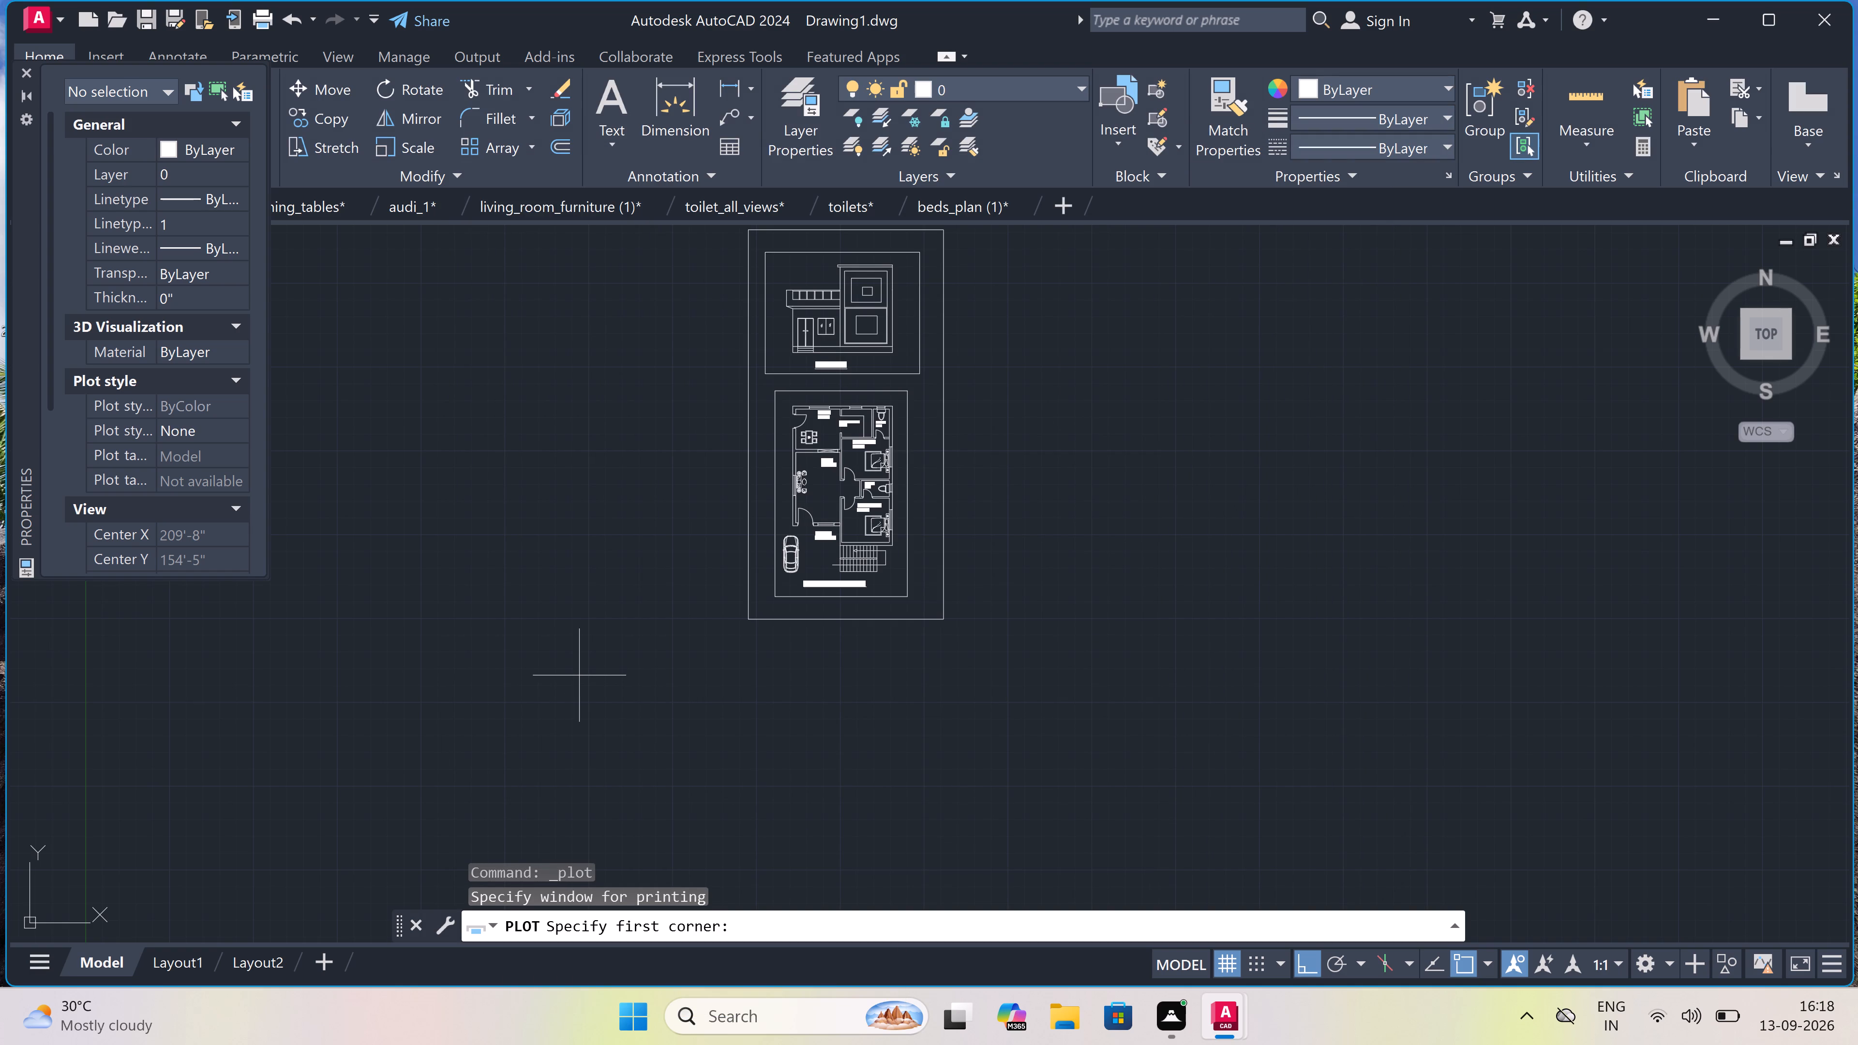
scroll(569, 676, "down", 2)
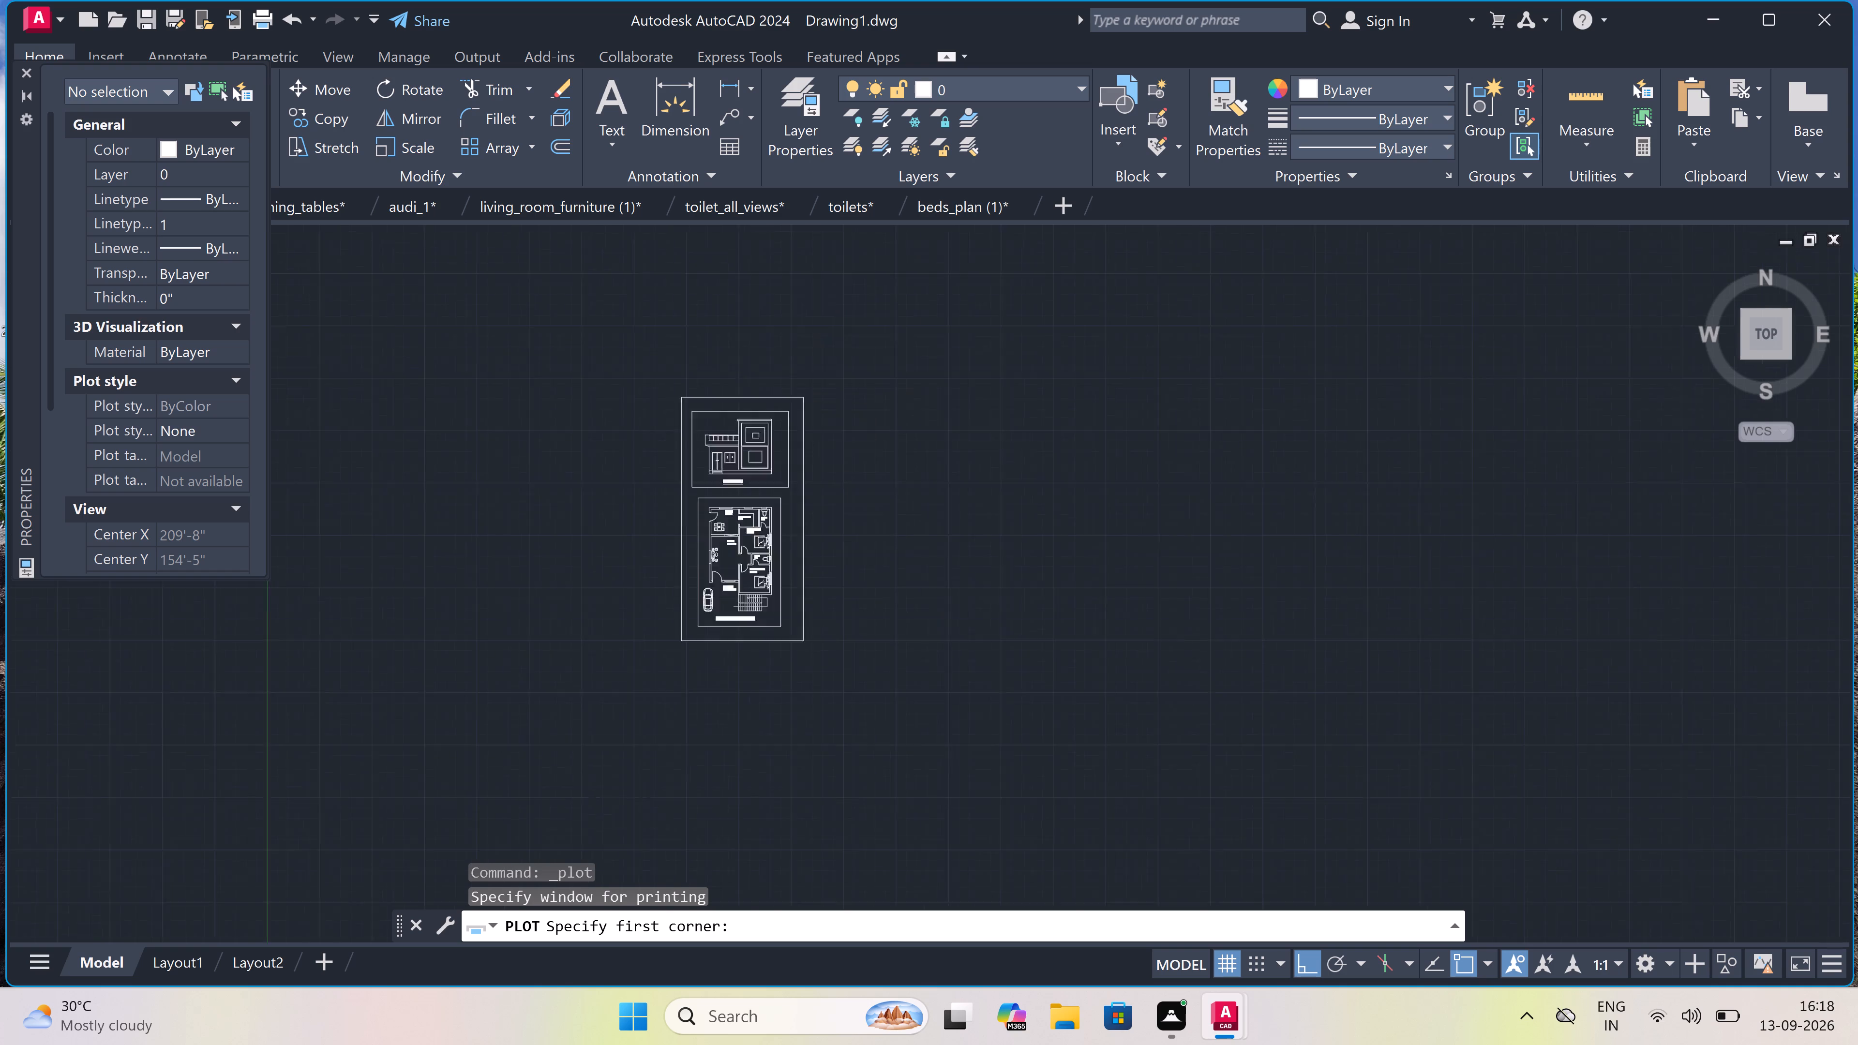
scroll(619, 496, "up", 2)
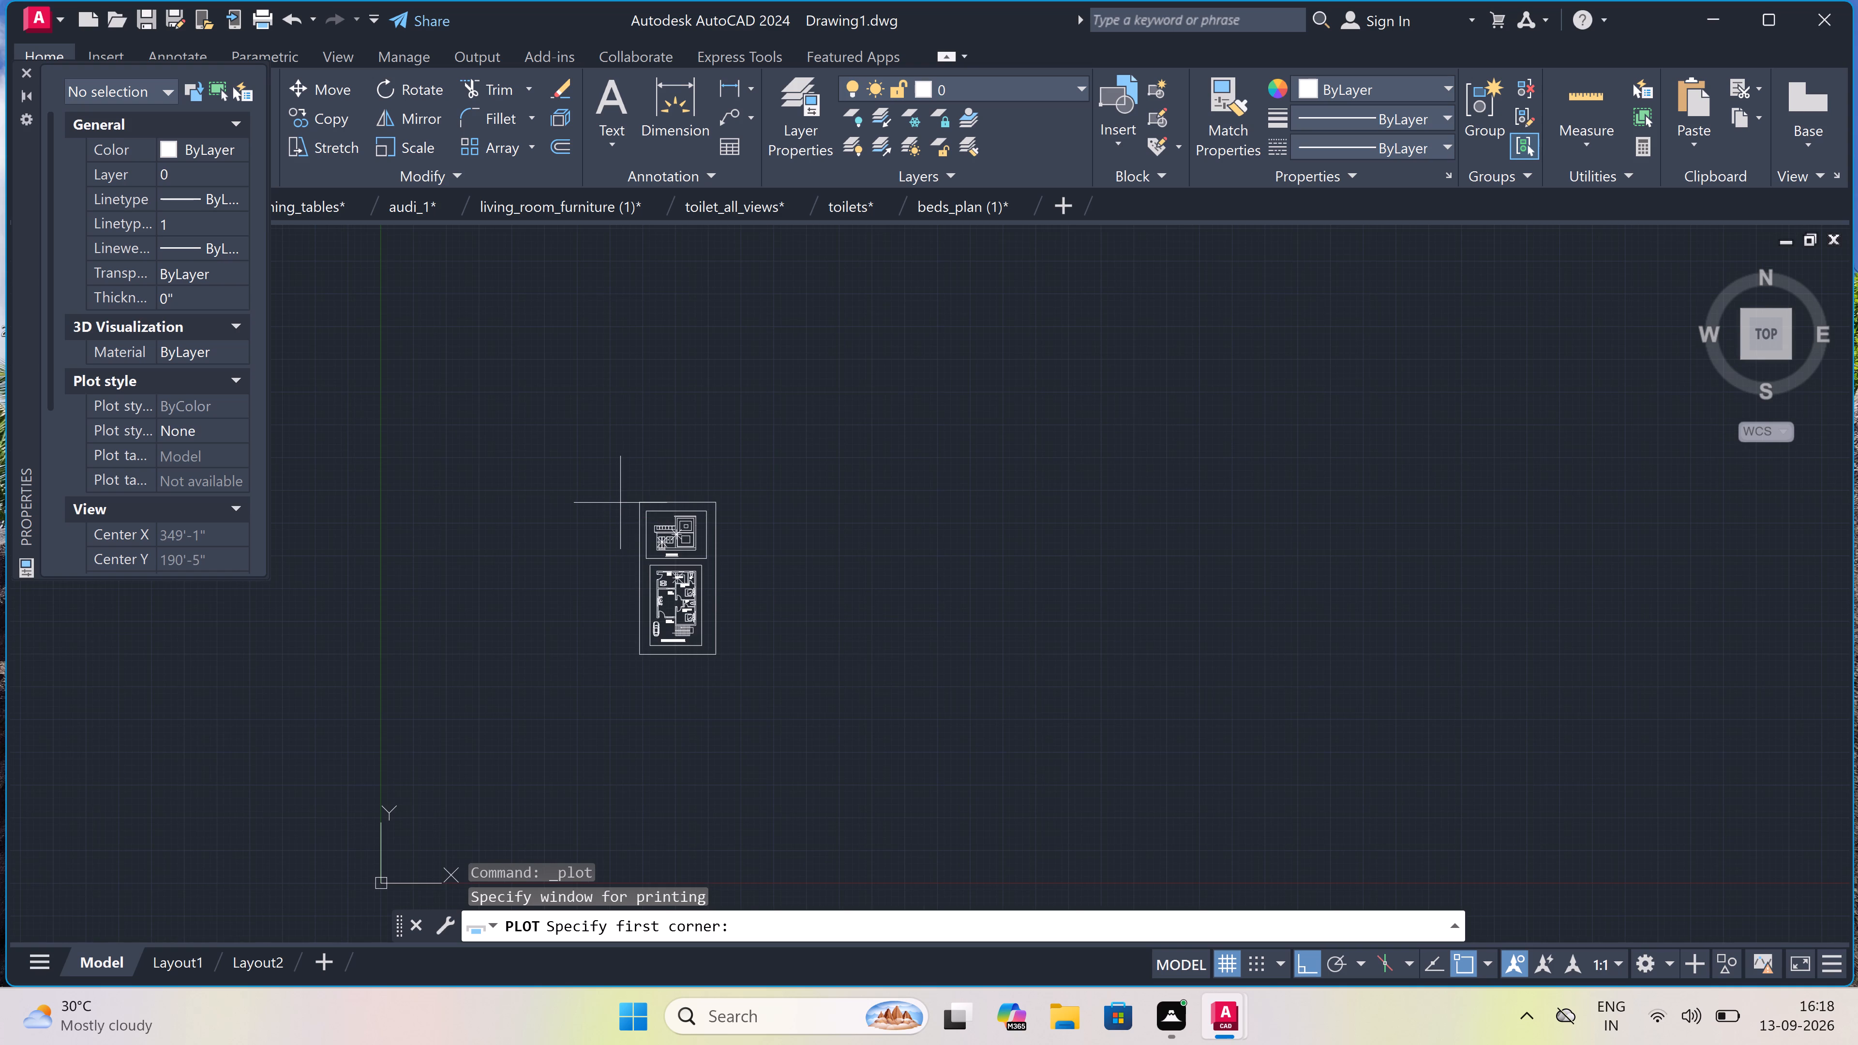
left_click_drag(662, 510, 668, 516)
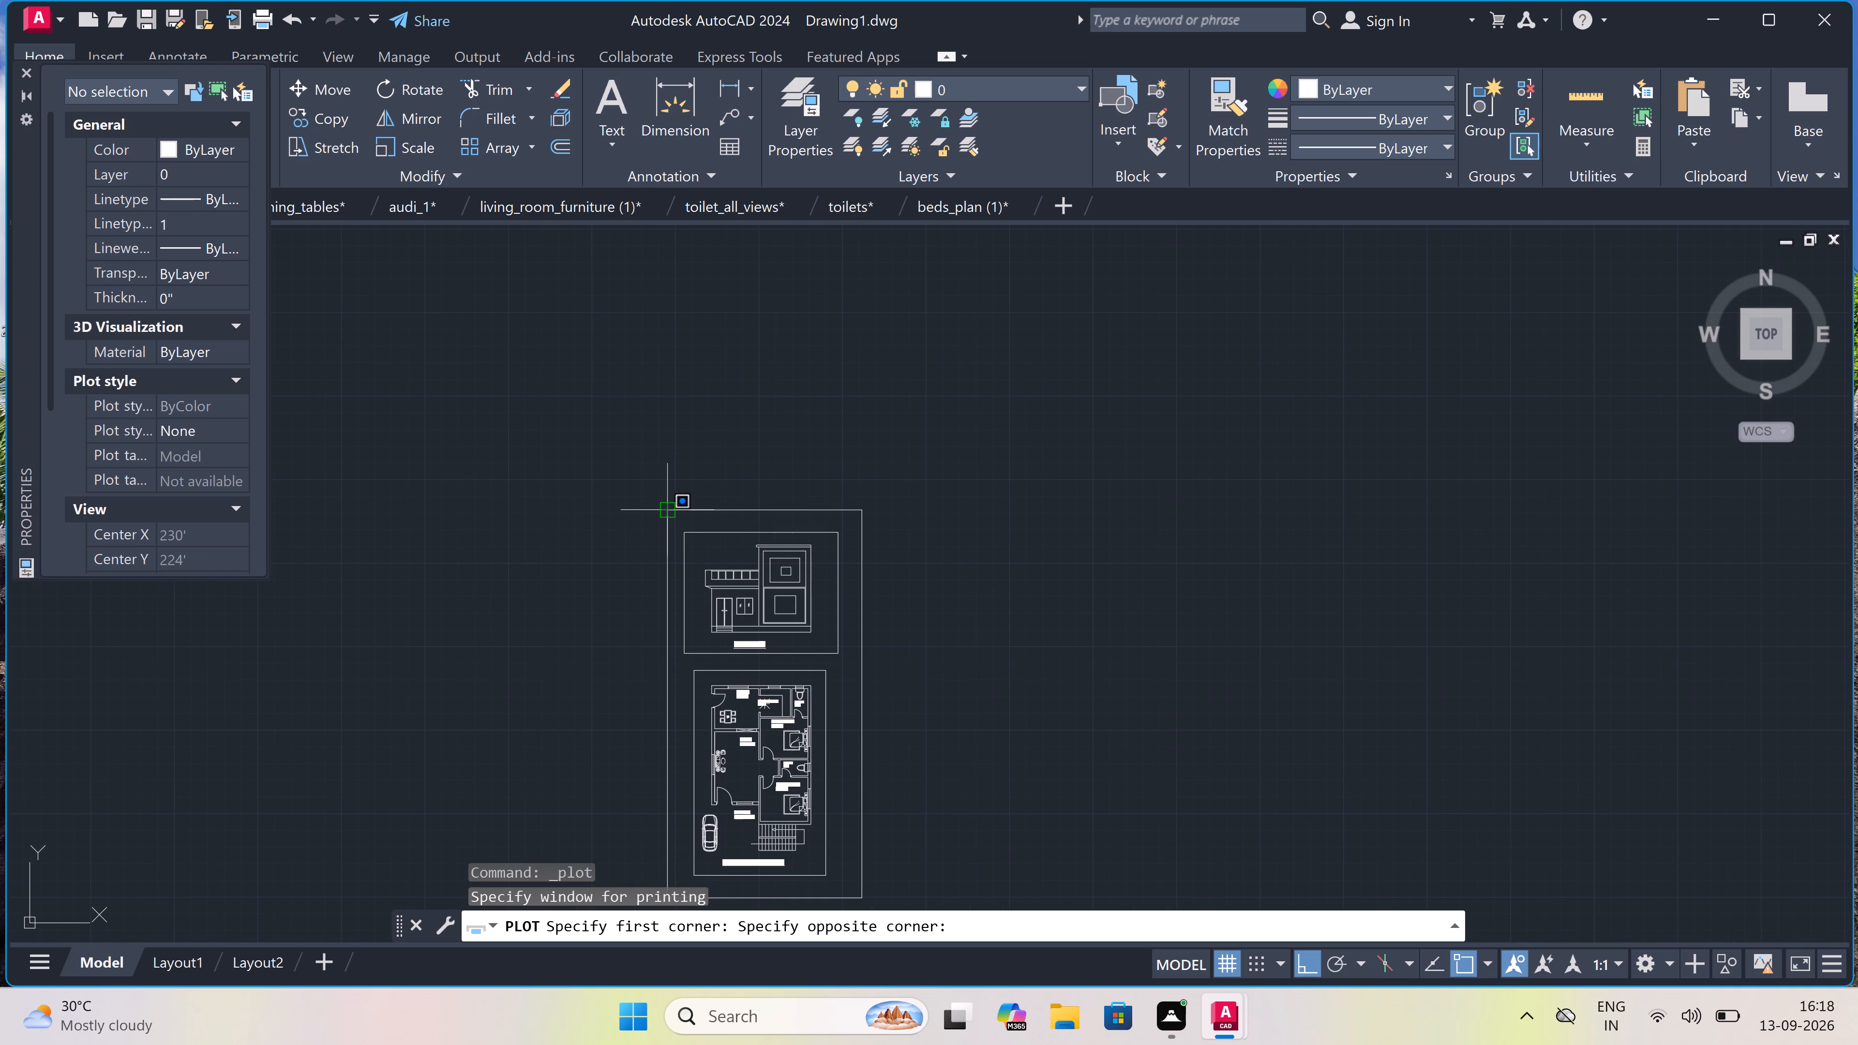
scroll(669, 516, "down", 3)
scroll(691, 627, "up", 3)
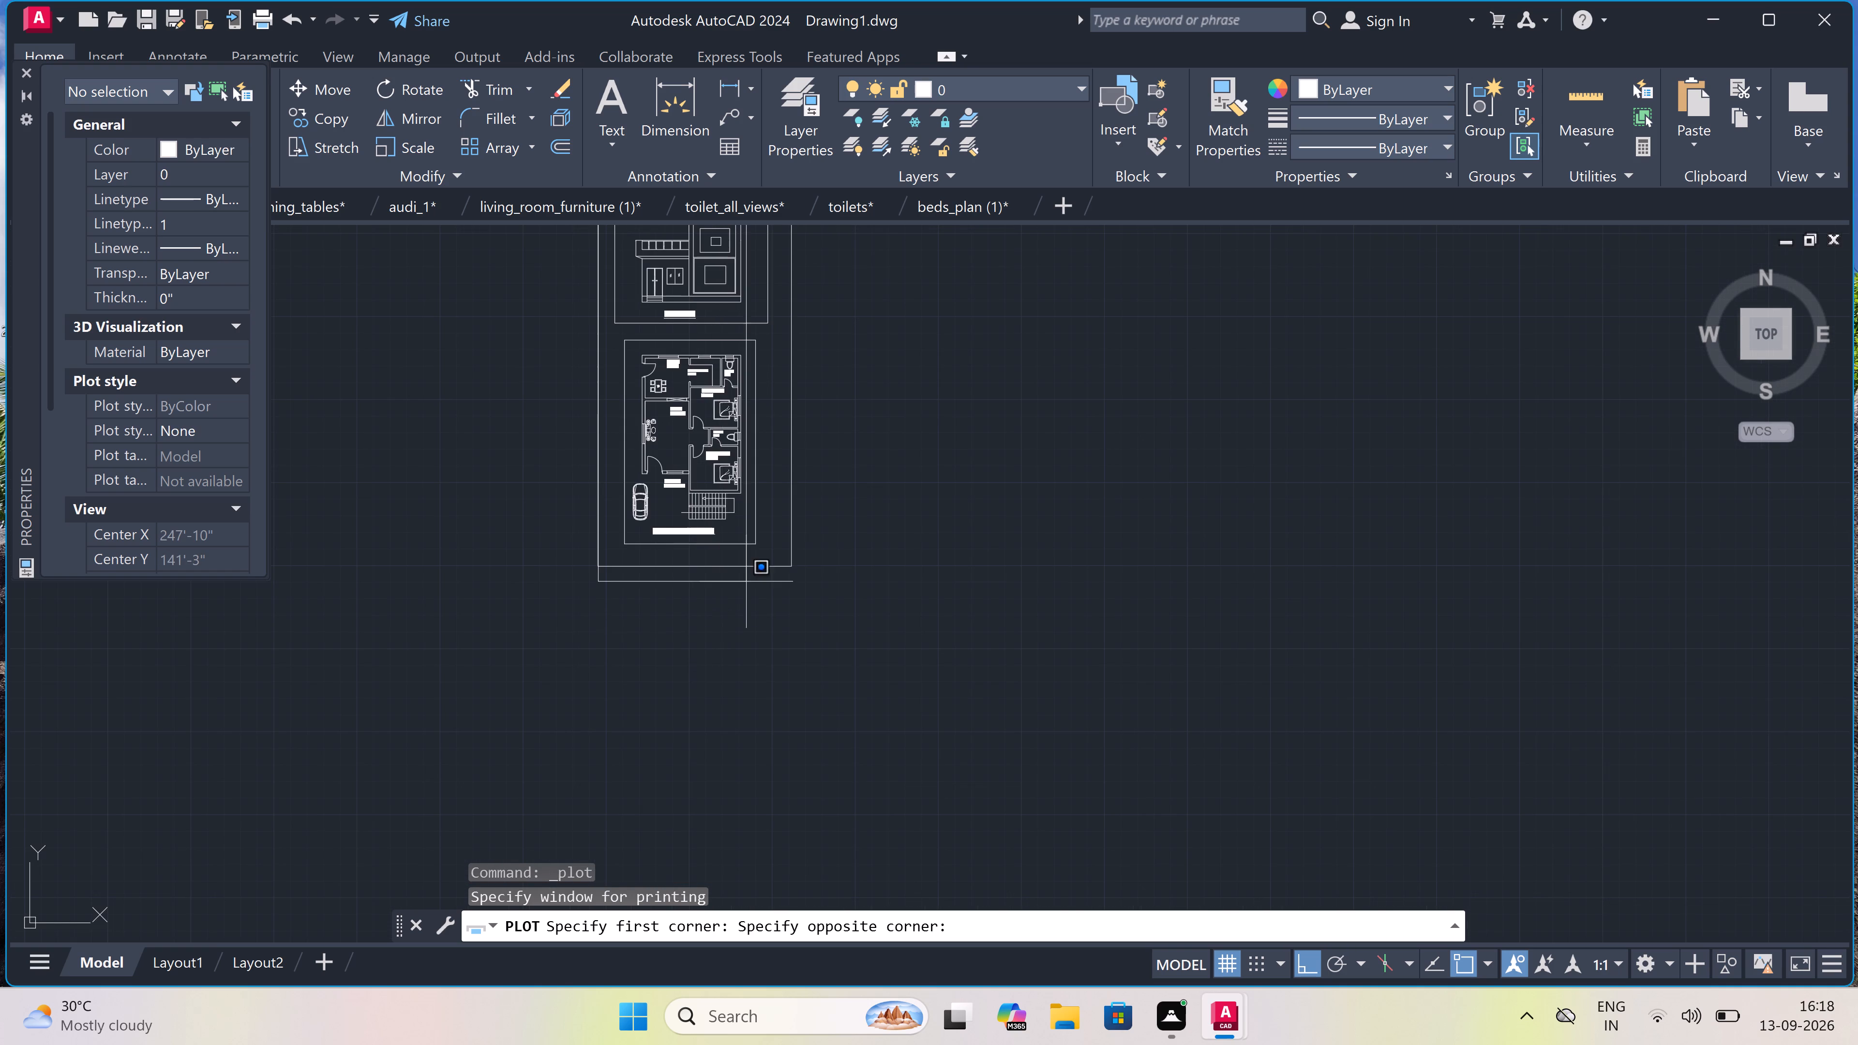
scroll(789, 574, "up", 3)
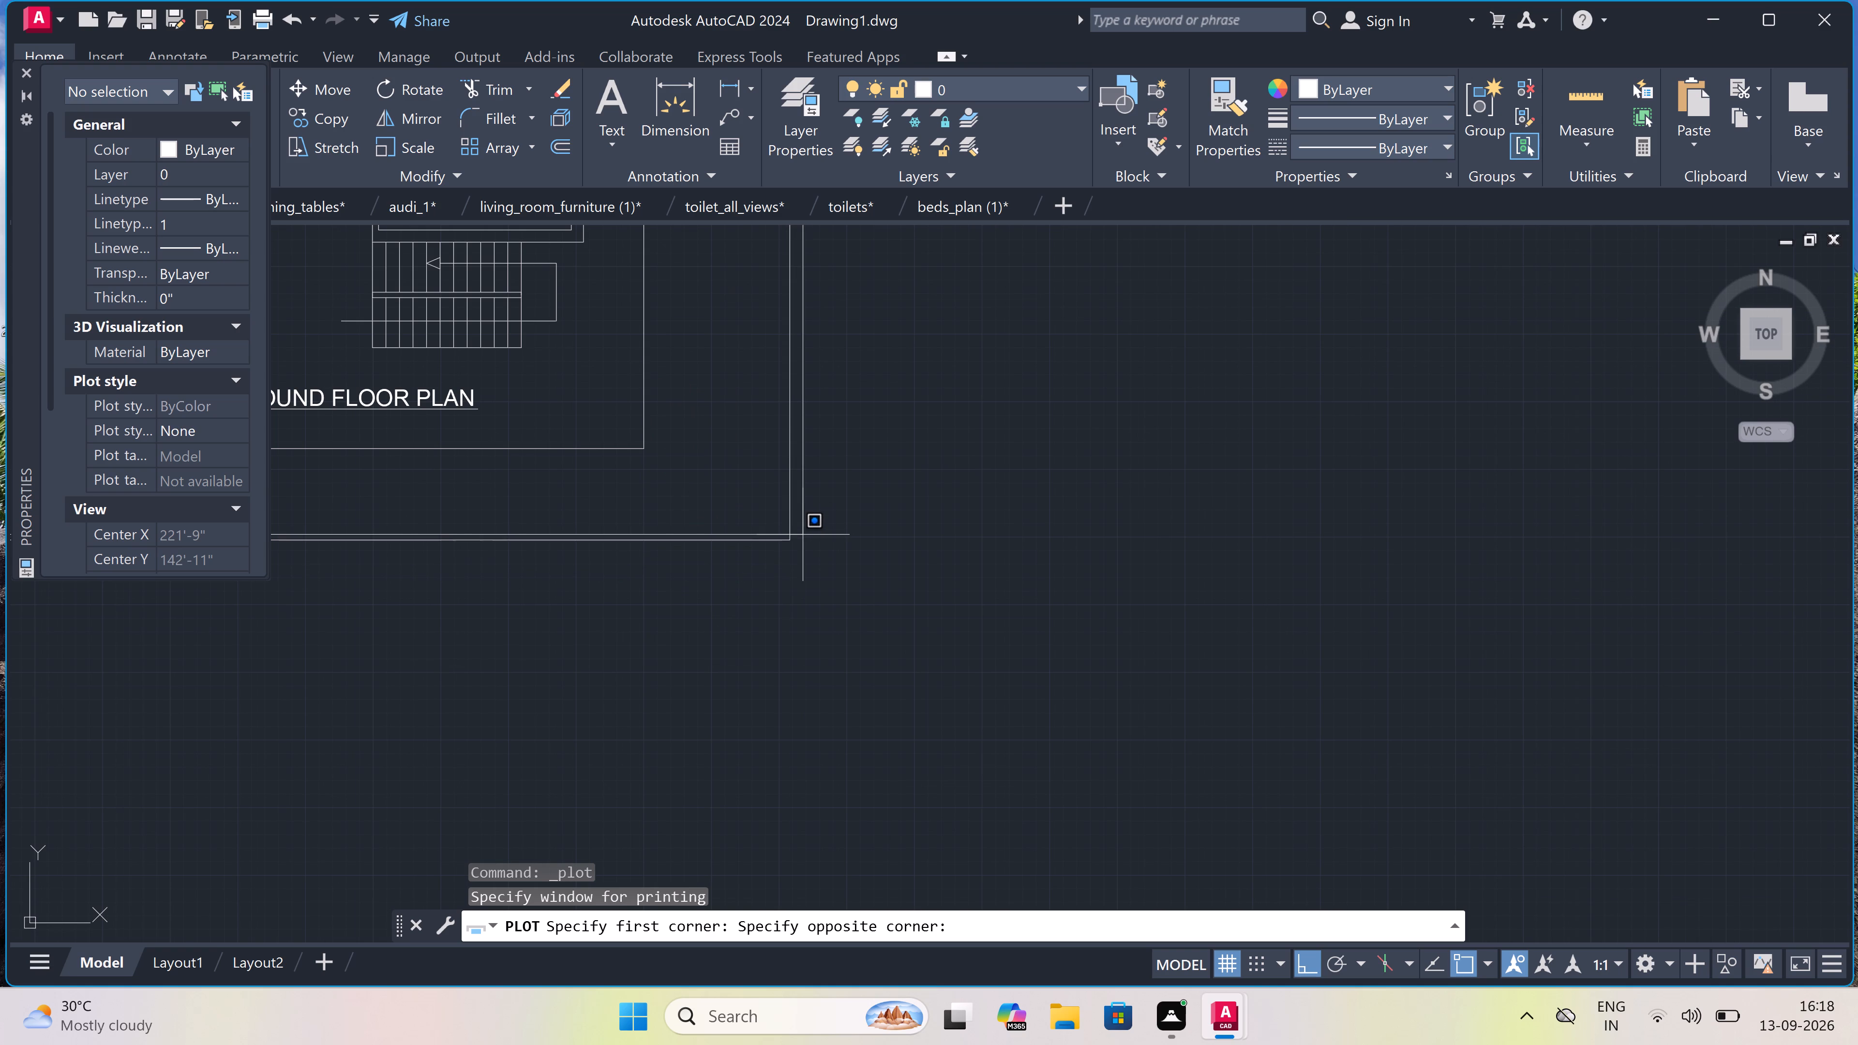
left_click(796, 538)
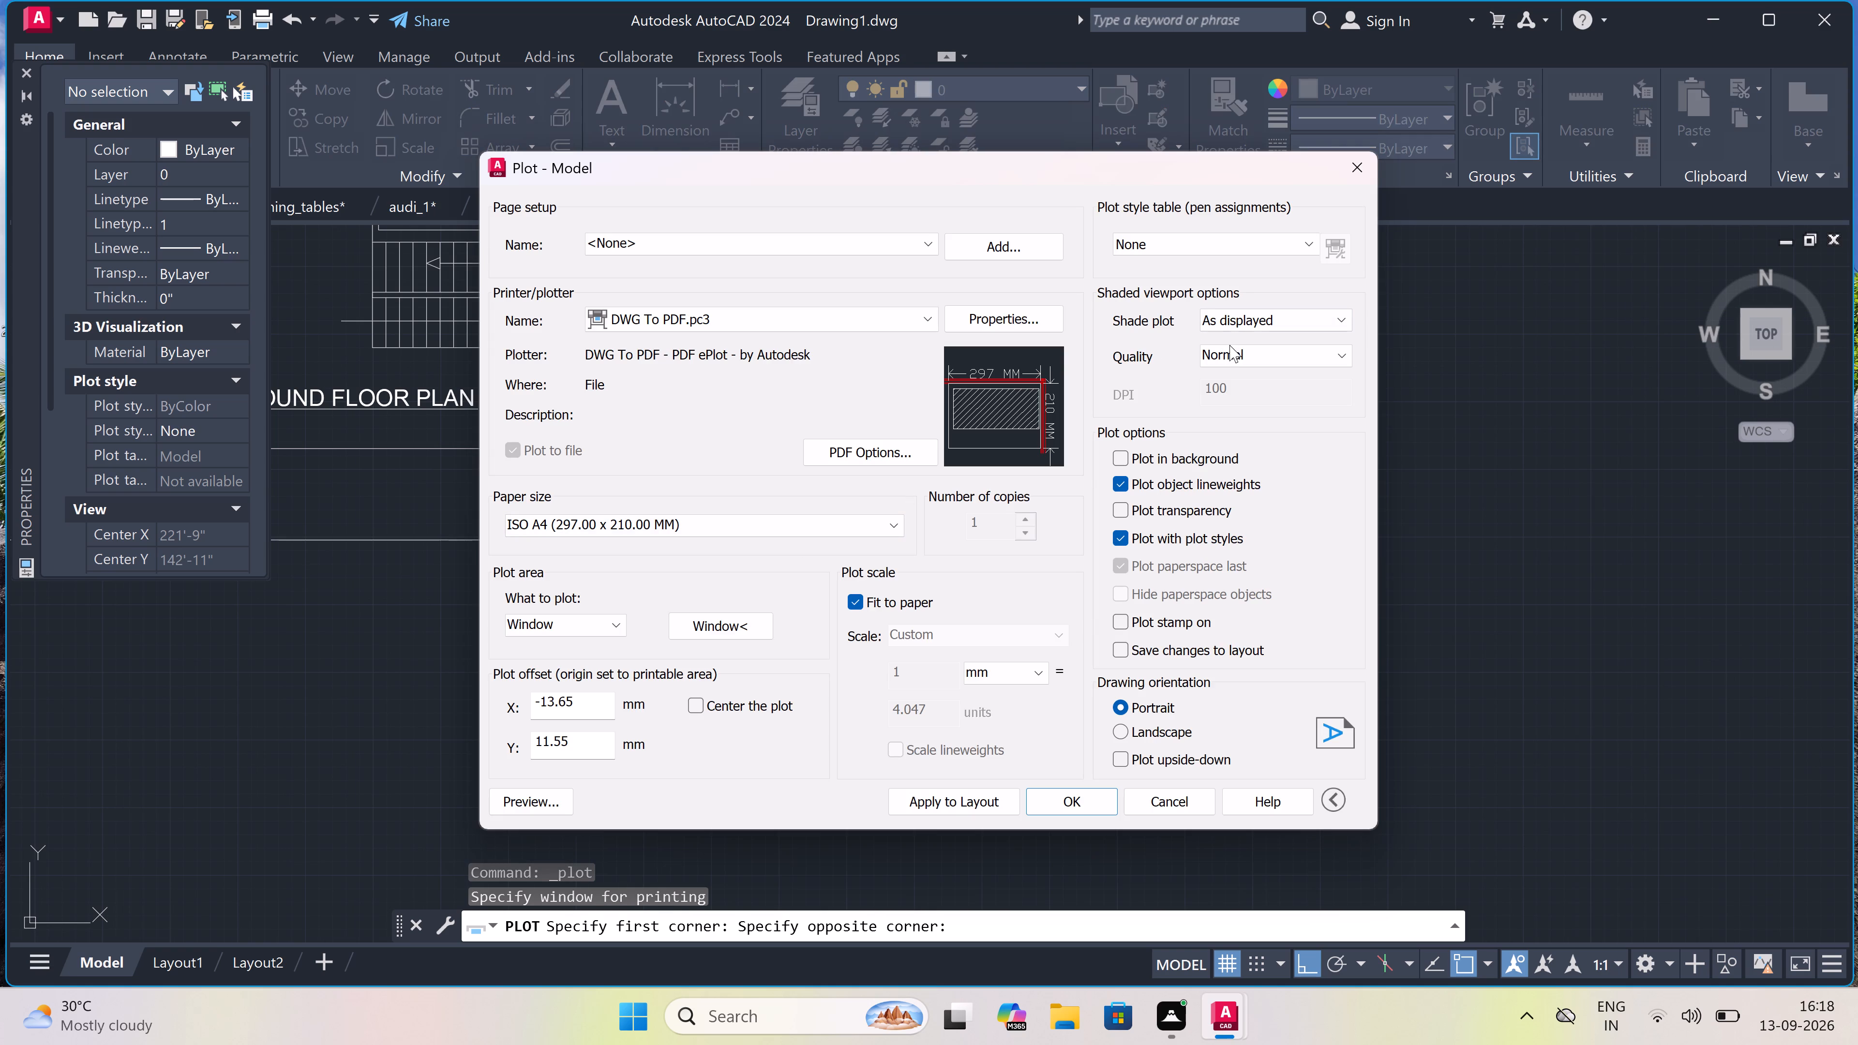
Assign the acad.ctb plot style table and apply the plot settings to the layout.
left_click(1229, 242)
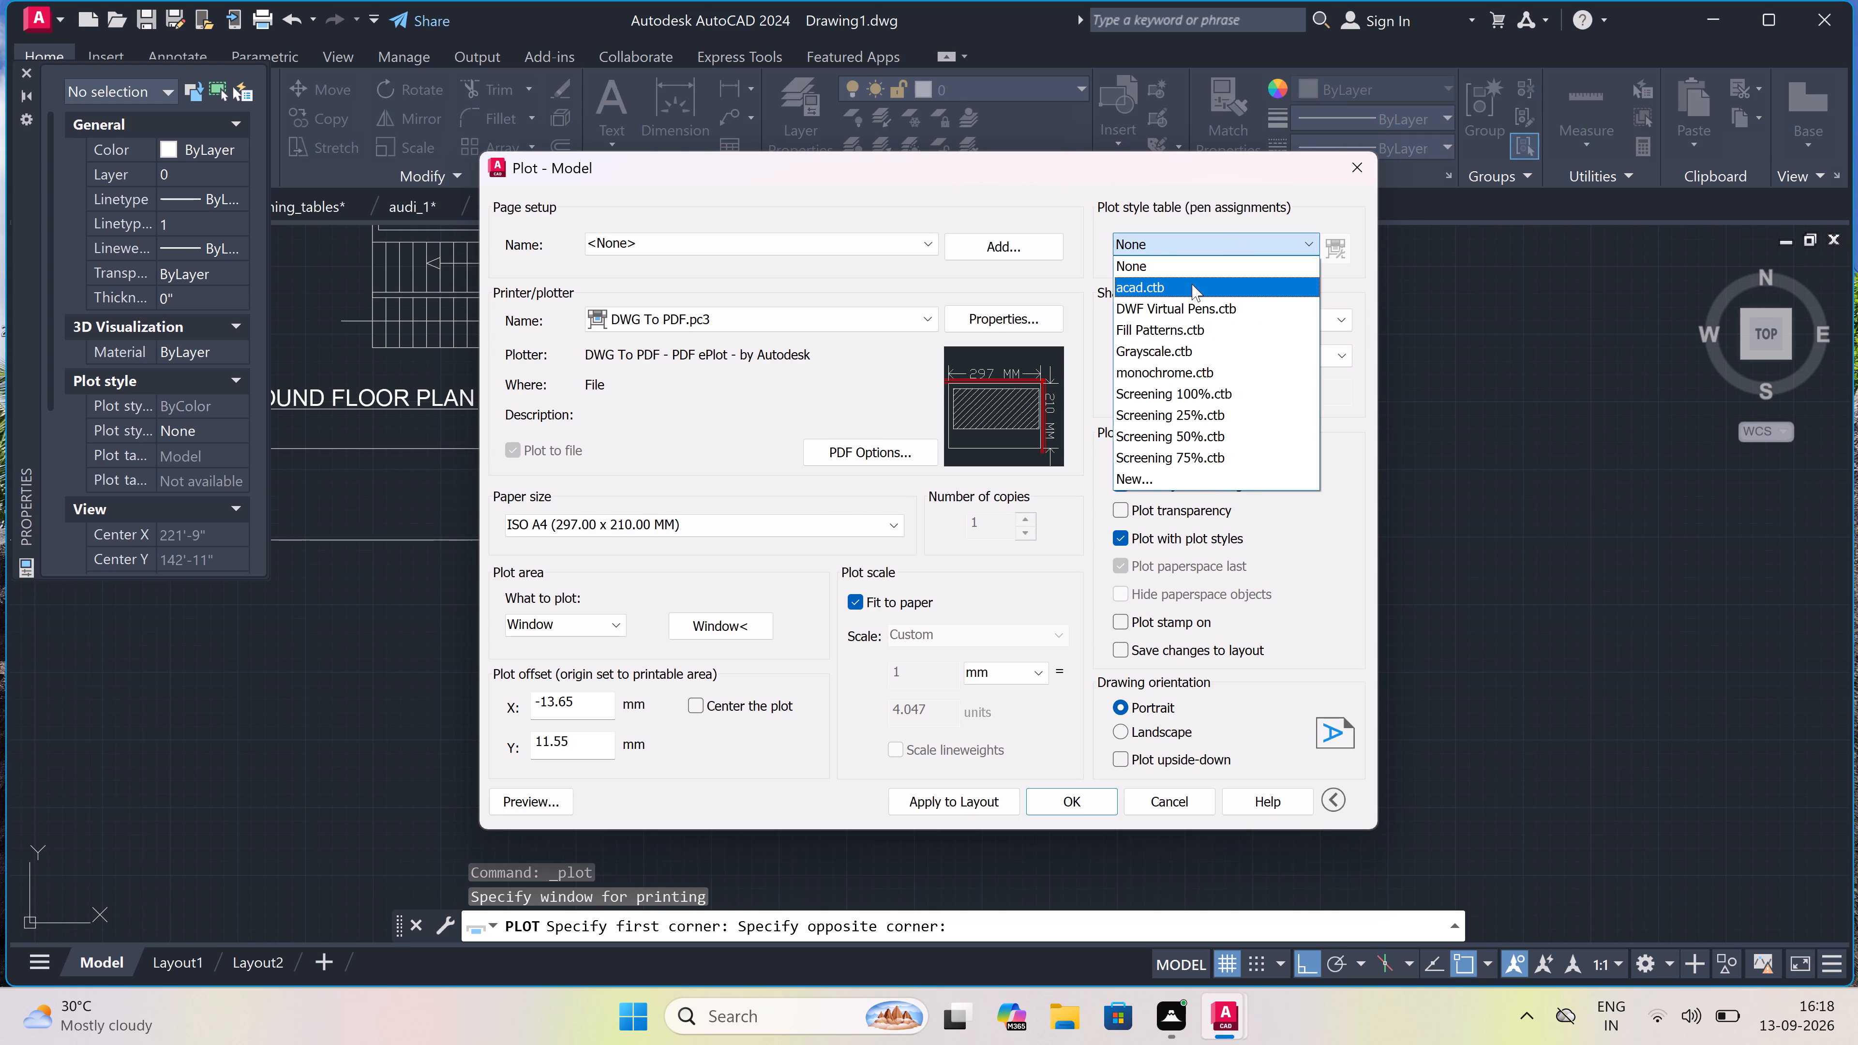
left_click(1192, 284)
left_click(915, 554)
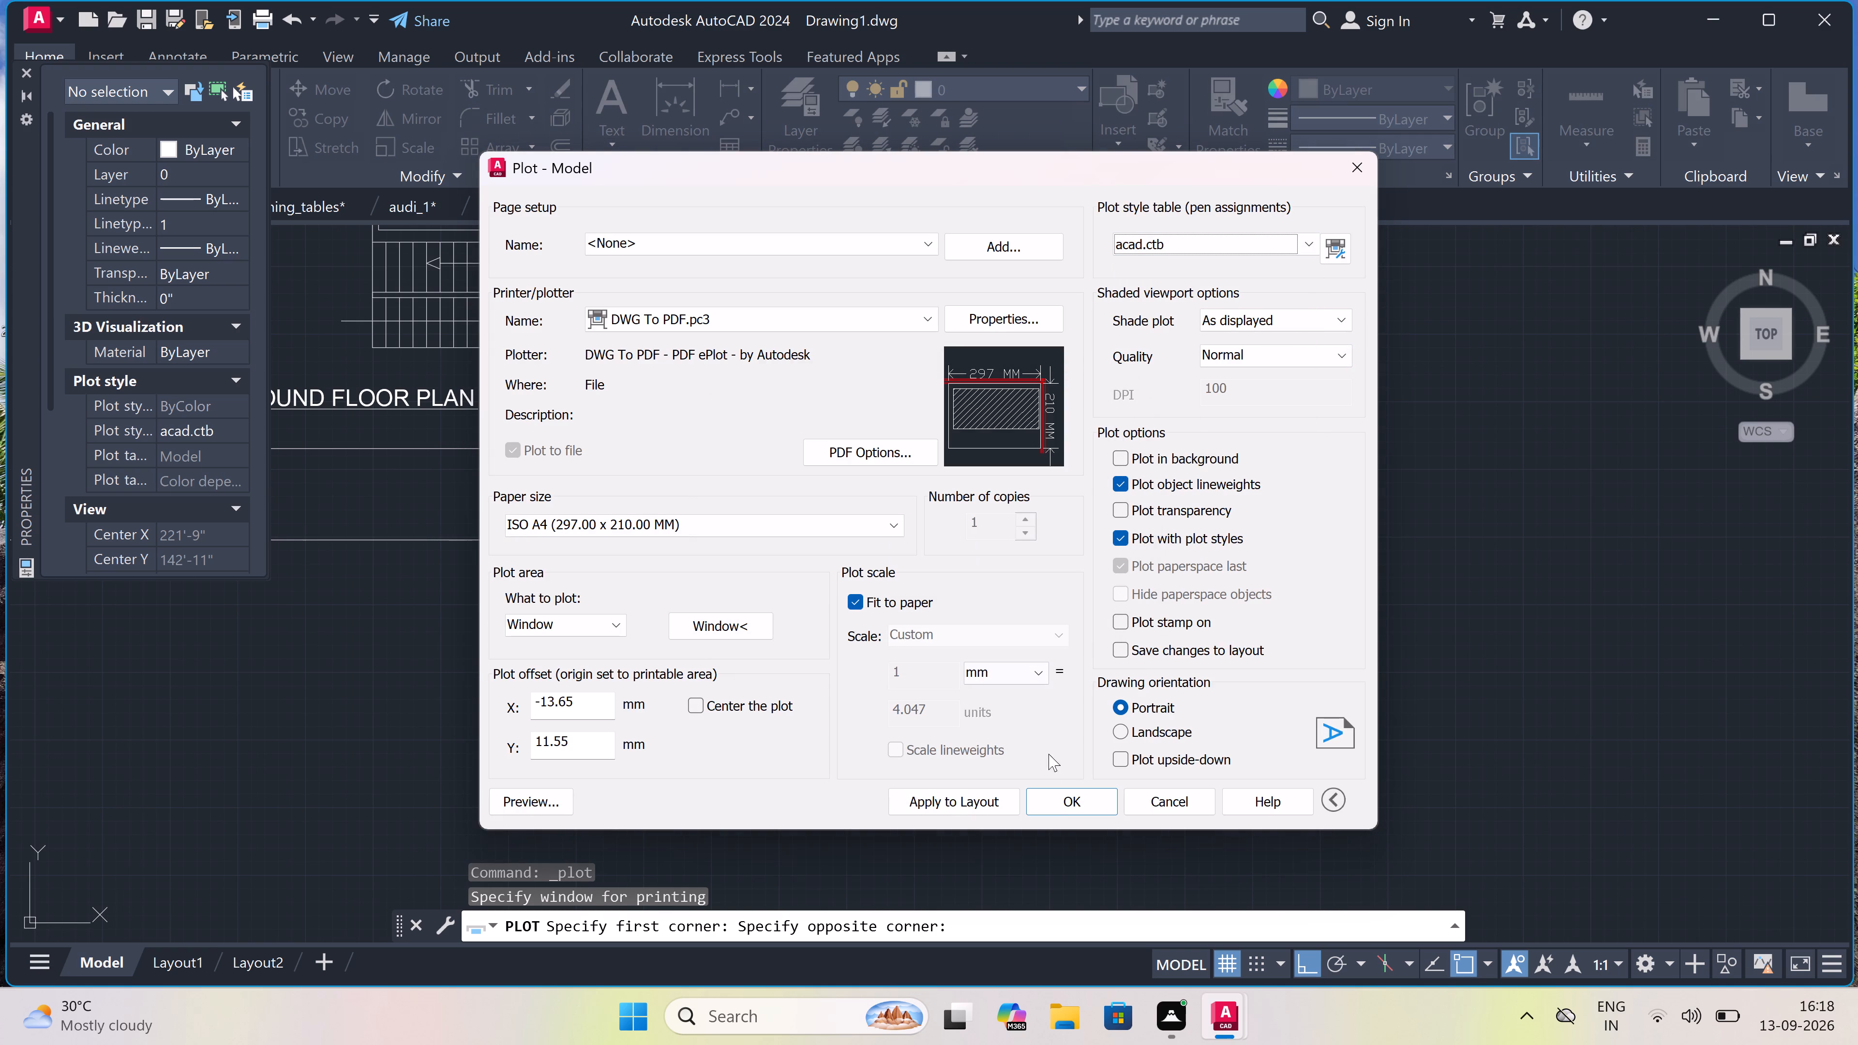
left_click(940, 806)
Plot the sheet to a PDF in Documents named "GROUND FLOOE PLAN-2 13-09-26".
left_click(1083, 791)
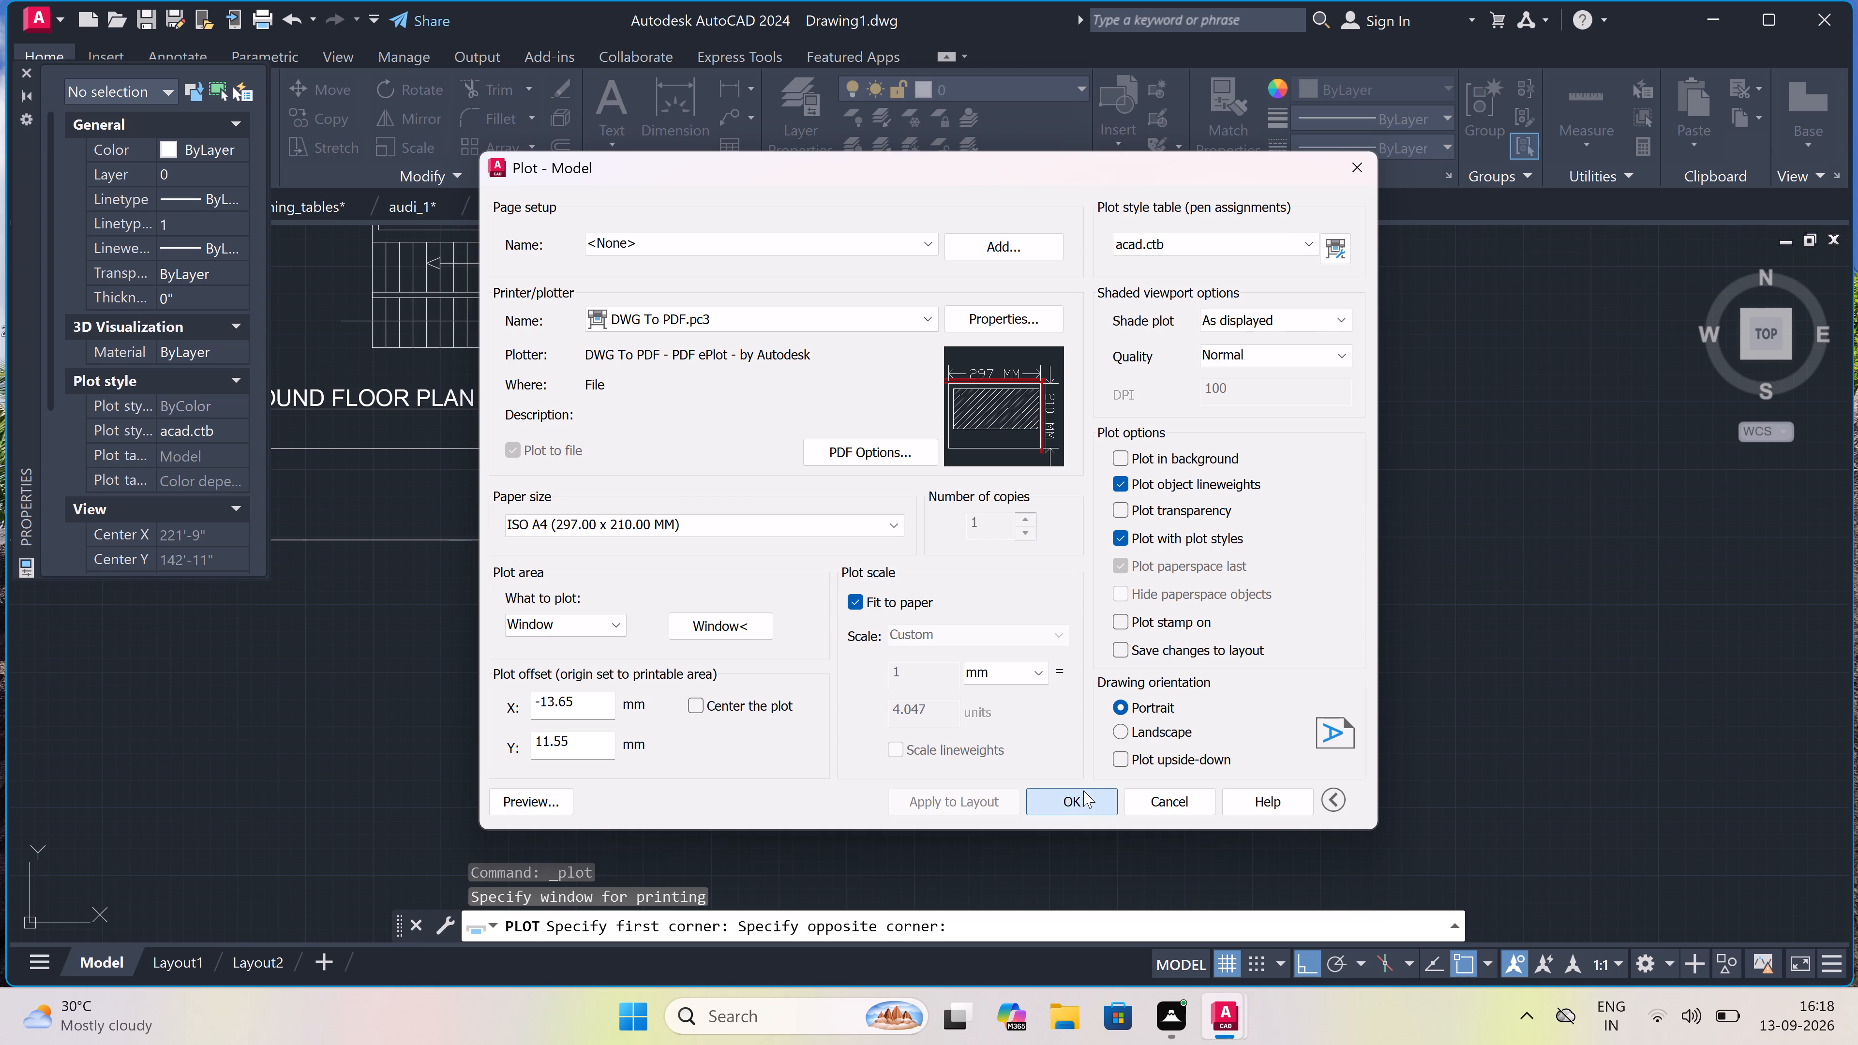
key("BackSpace")
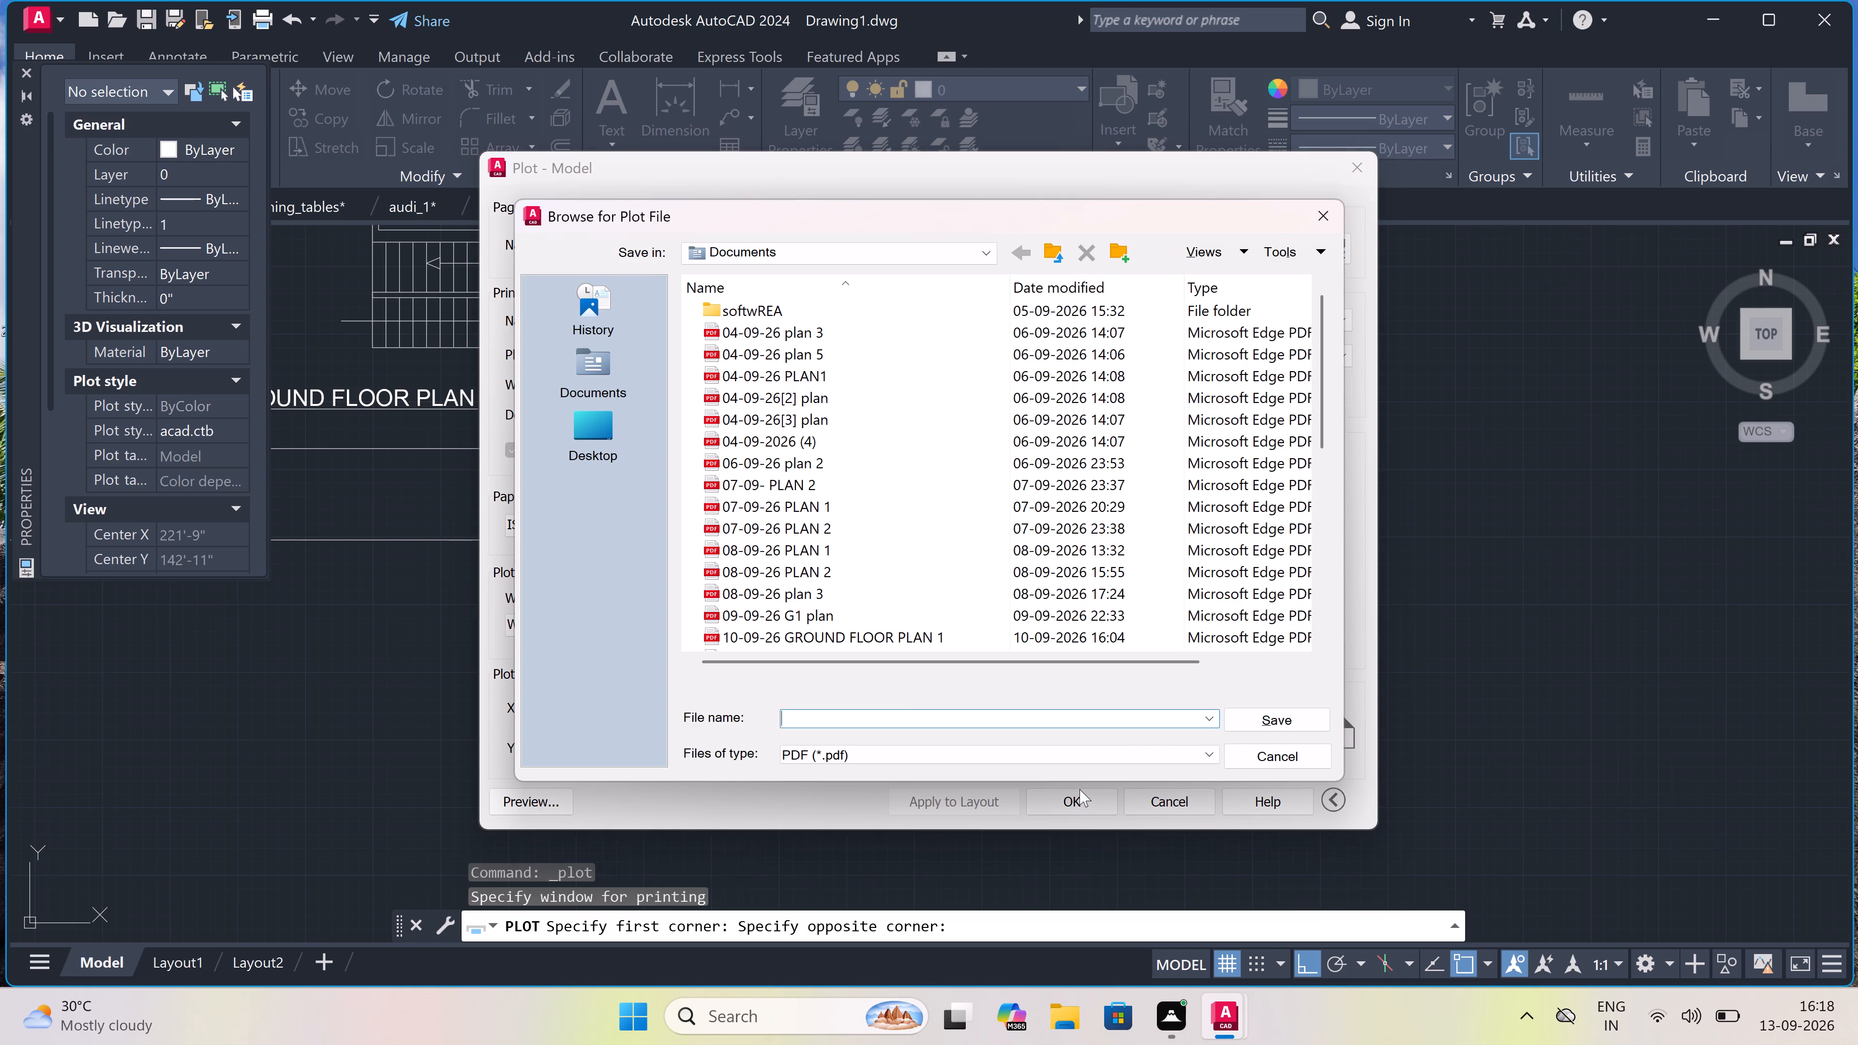
type("GROUND FLOOE PLAN-2")
key("space")
key("space")
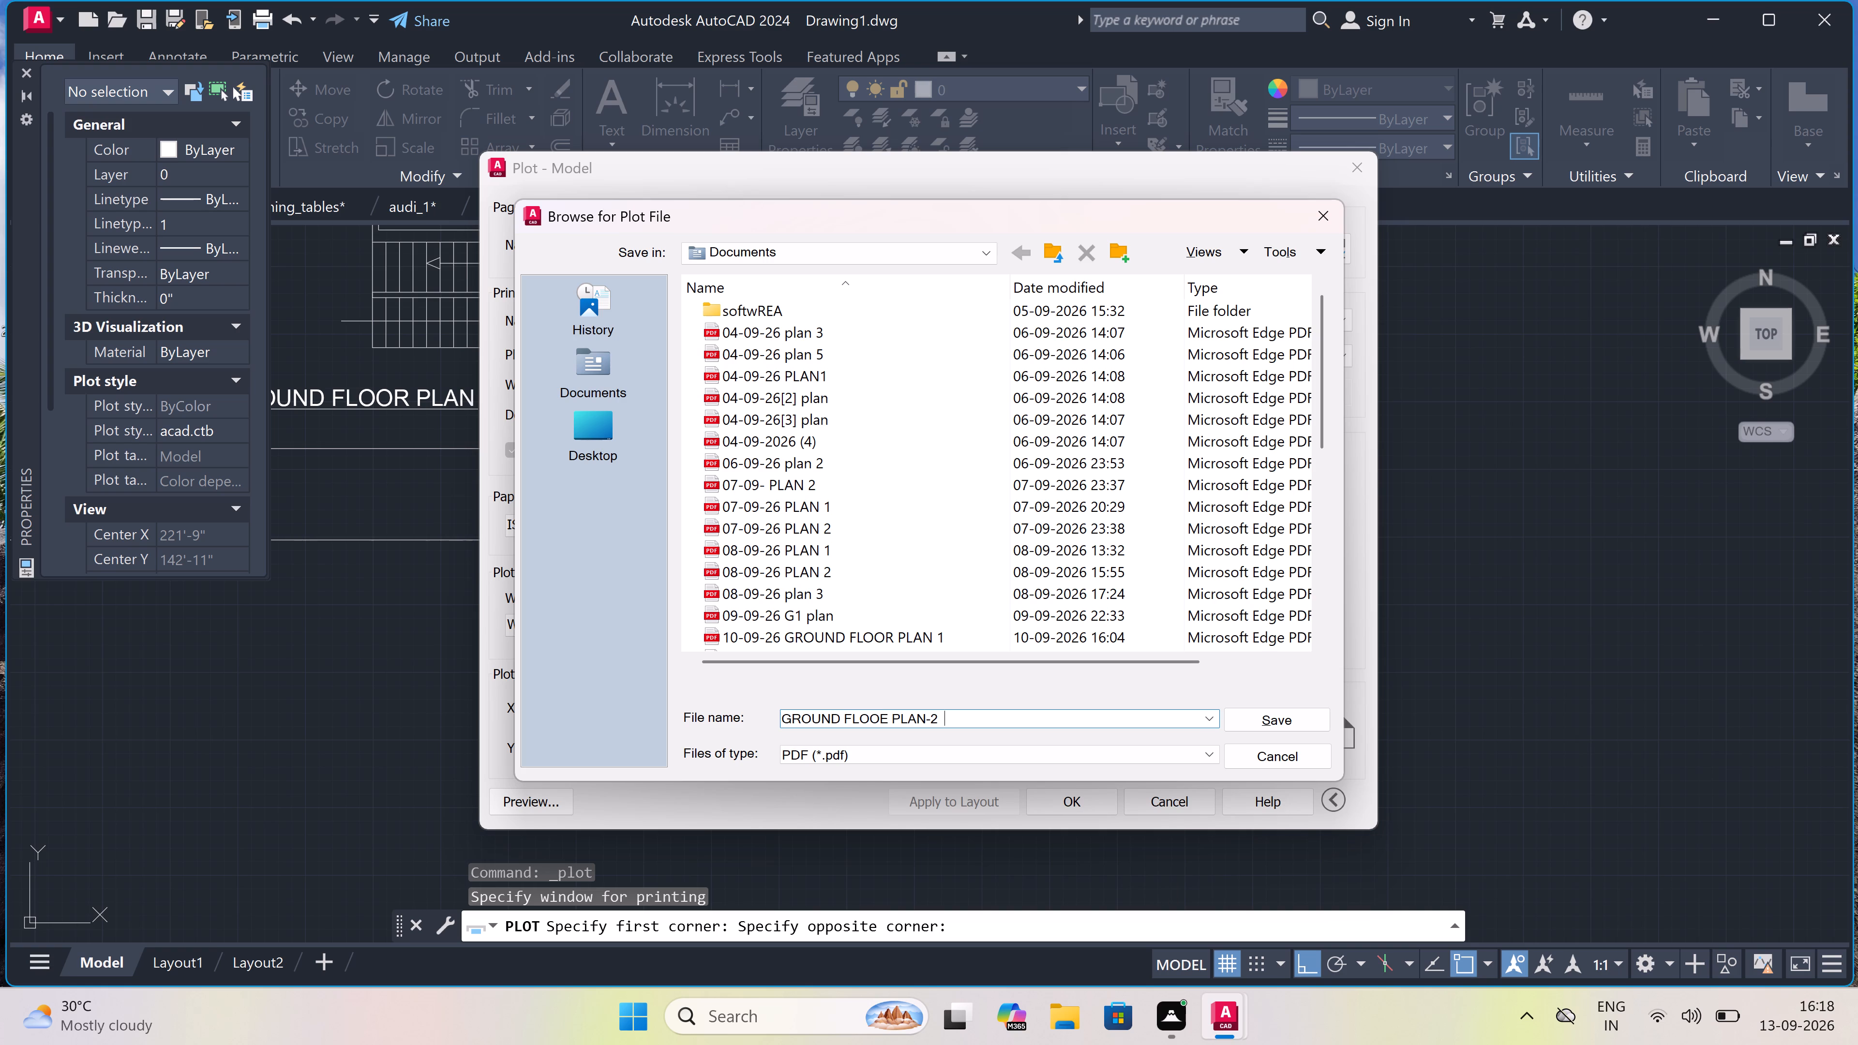
type("13-09-26")
left_click(1305, 713)
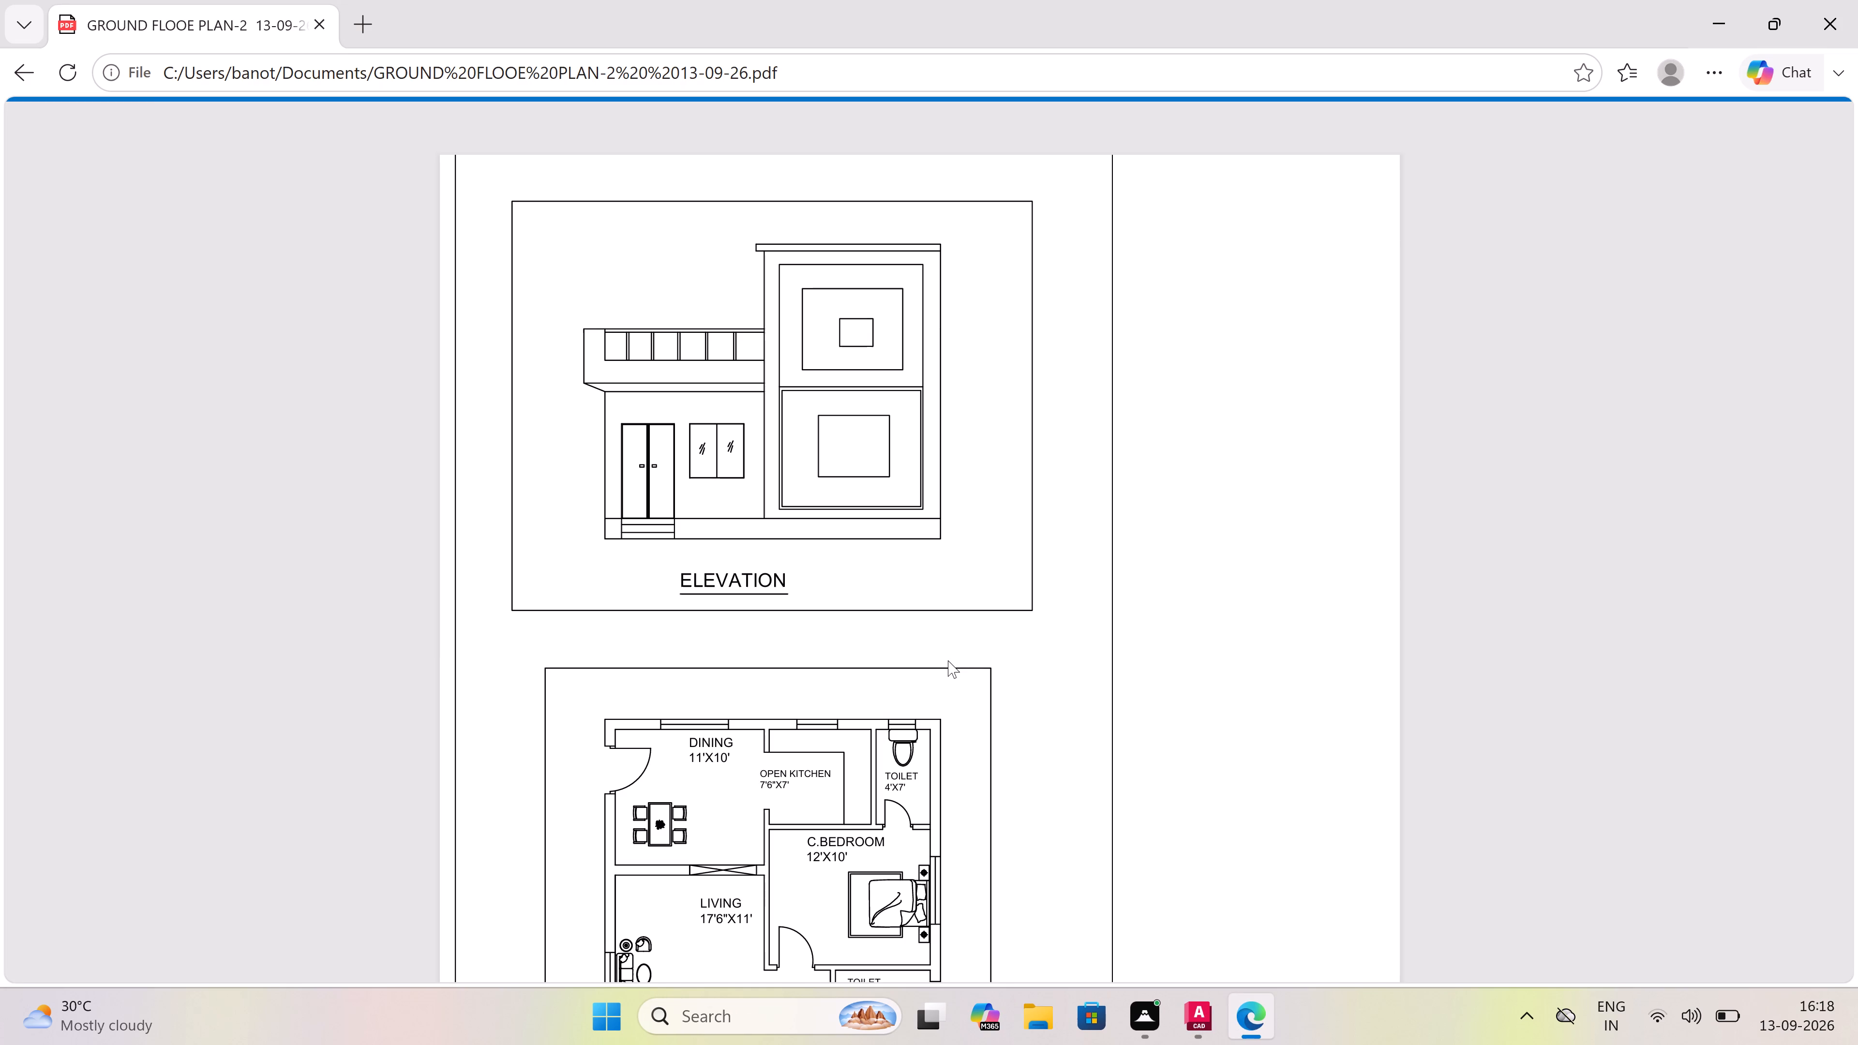
Review the plotted elevation and floor plan in the PDF opened in Microsoft Edge, and close the PDF.
scroll(941, 647, "down", 2)
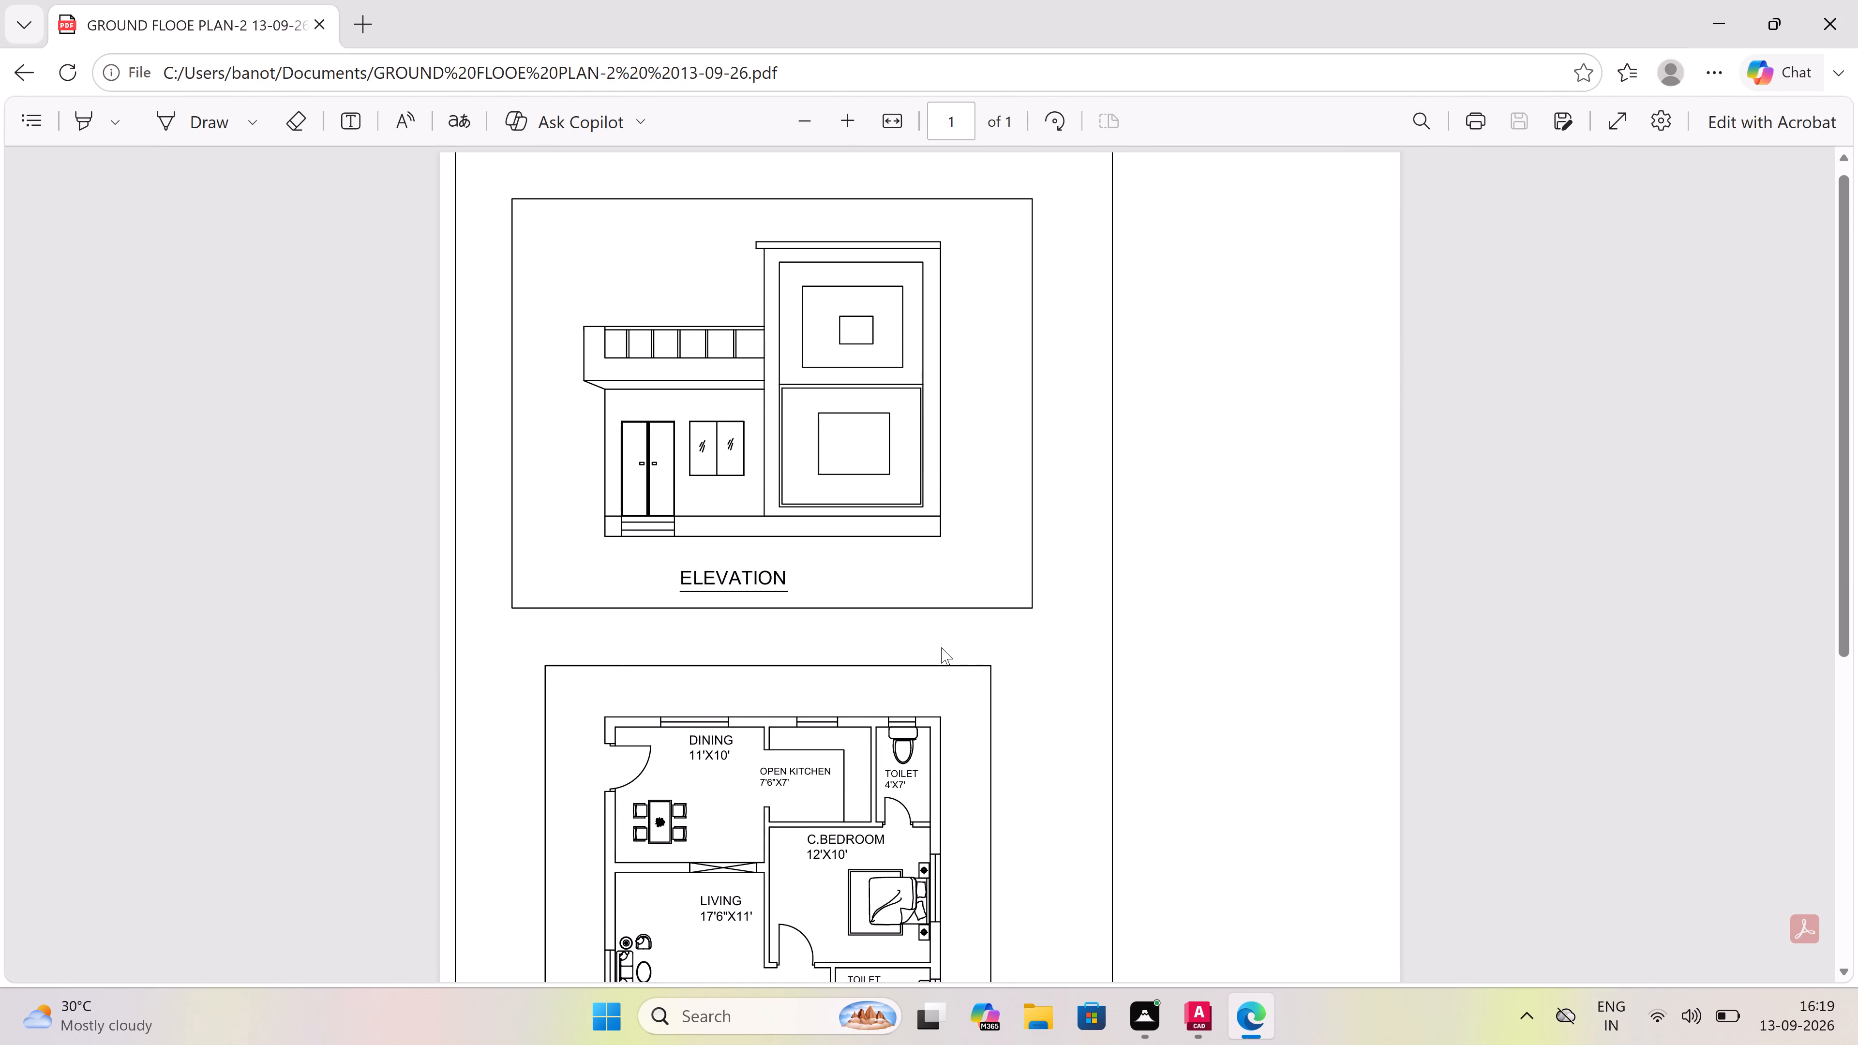
scroll(941, 647, "down", 3)
scroll(940, 655, "up", 6)
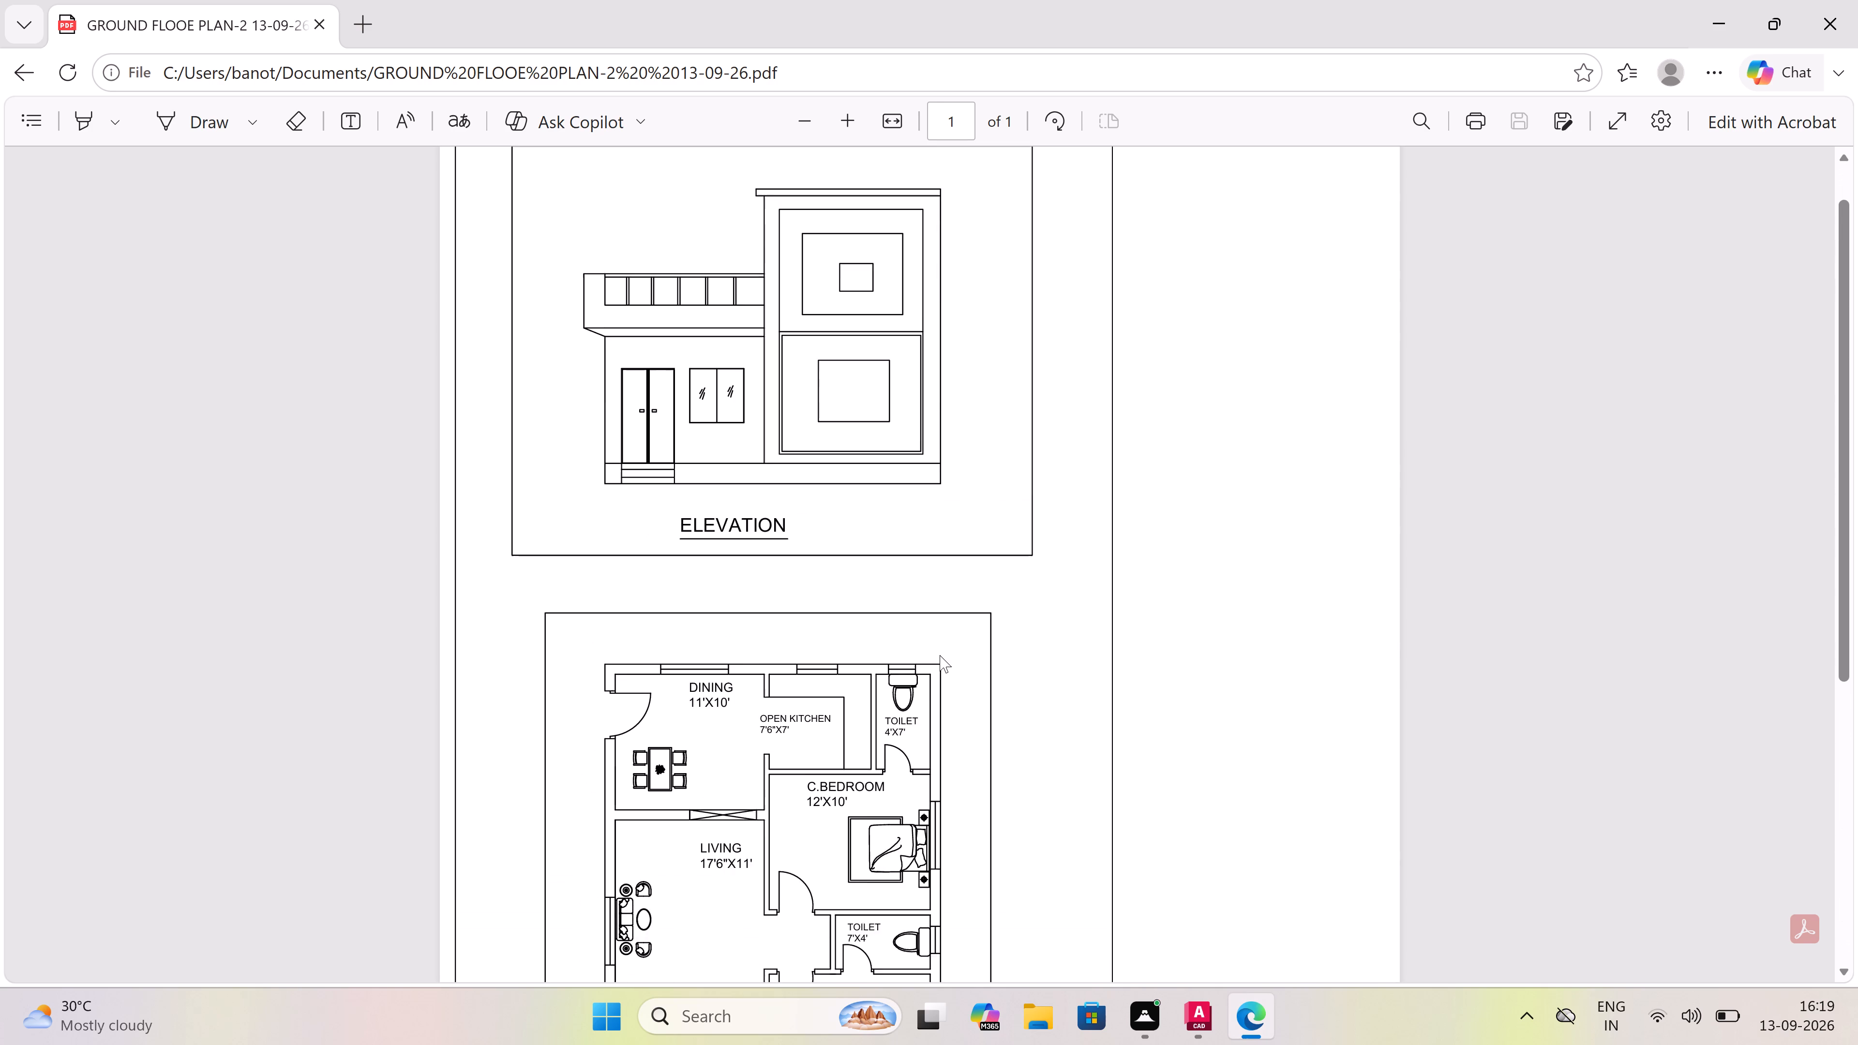
scroll(940, 655, "up", 7)
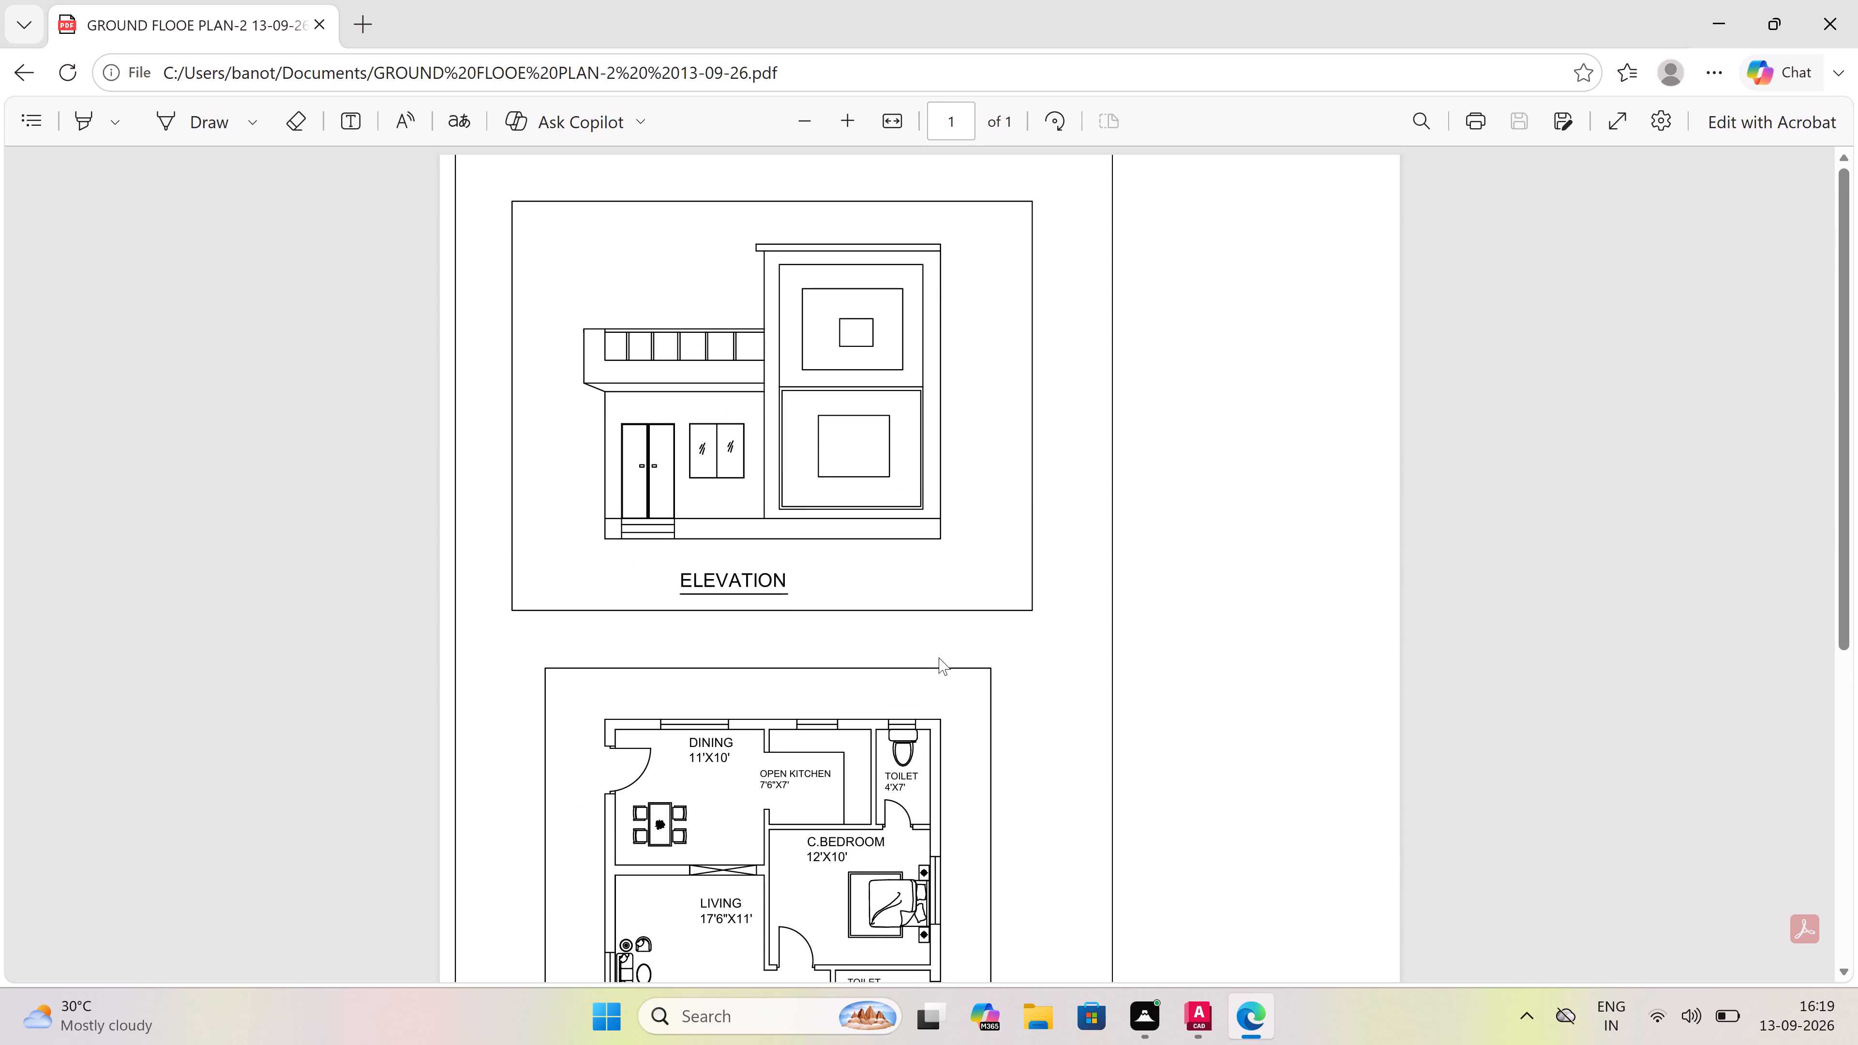
left_click(1837, 12)
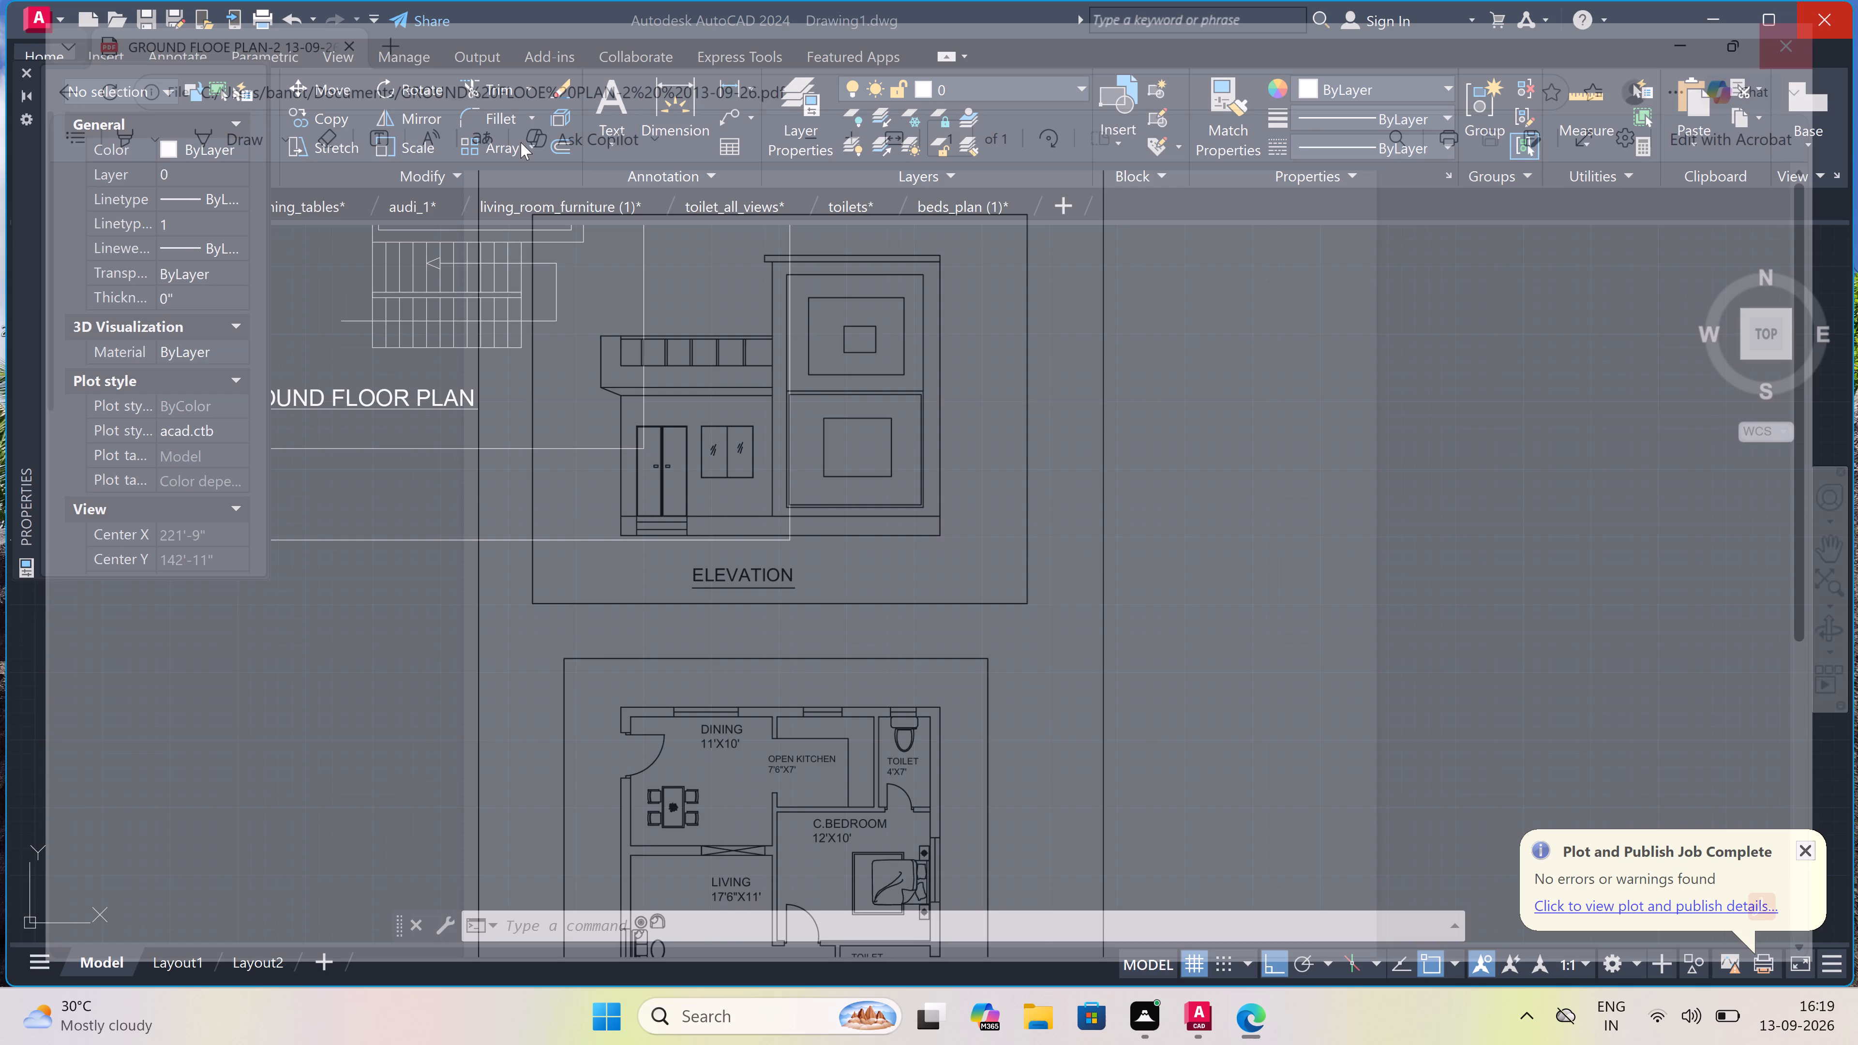
Close the Properties palette and save the drawing in Downloads as "GROUND FLOOR PLAN -2 13-09-26" in AutoCAD 2018 Drawing format.
left_click(19, 68)
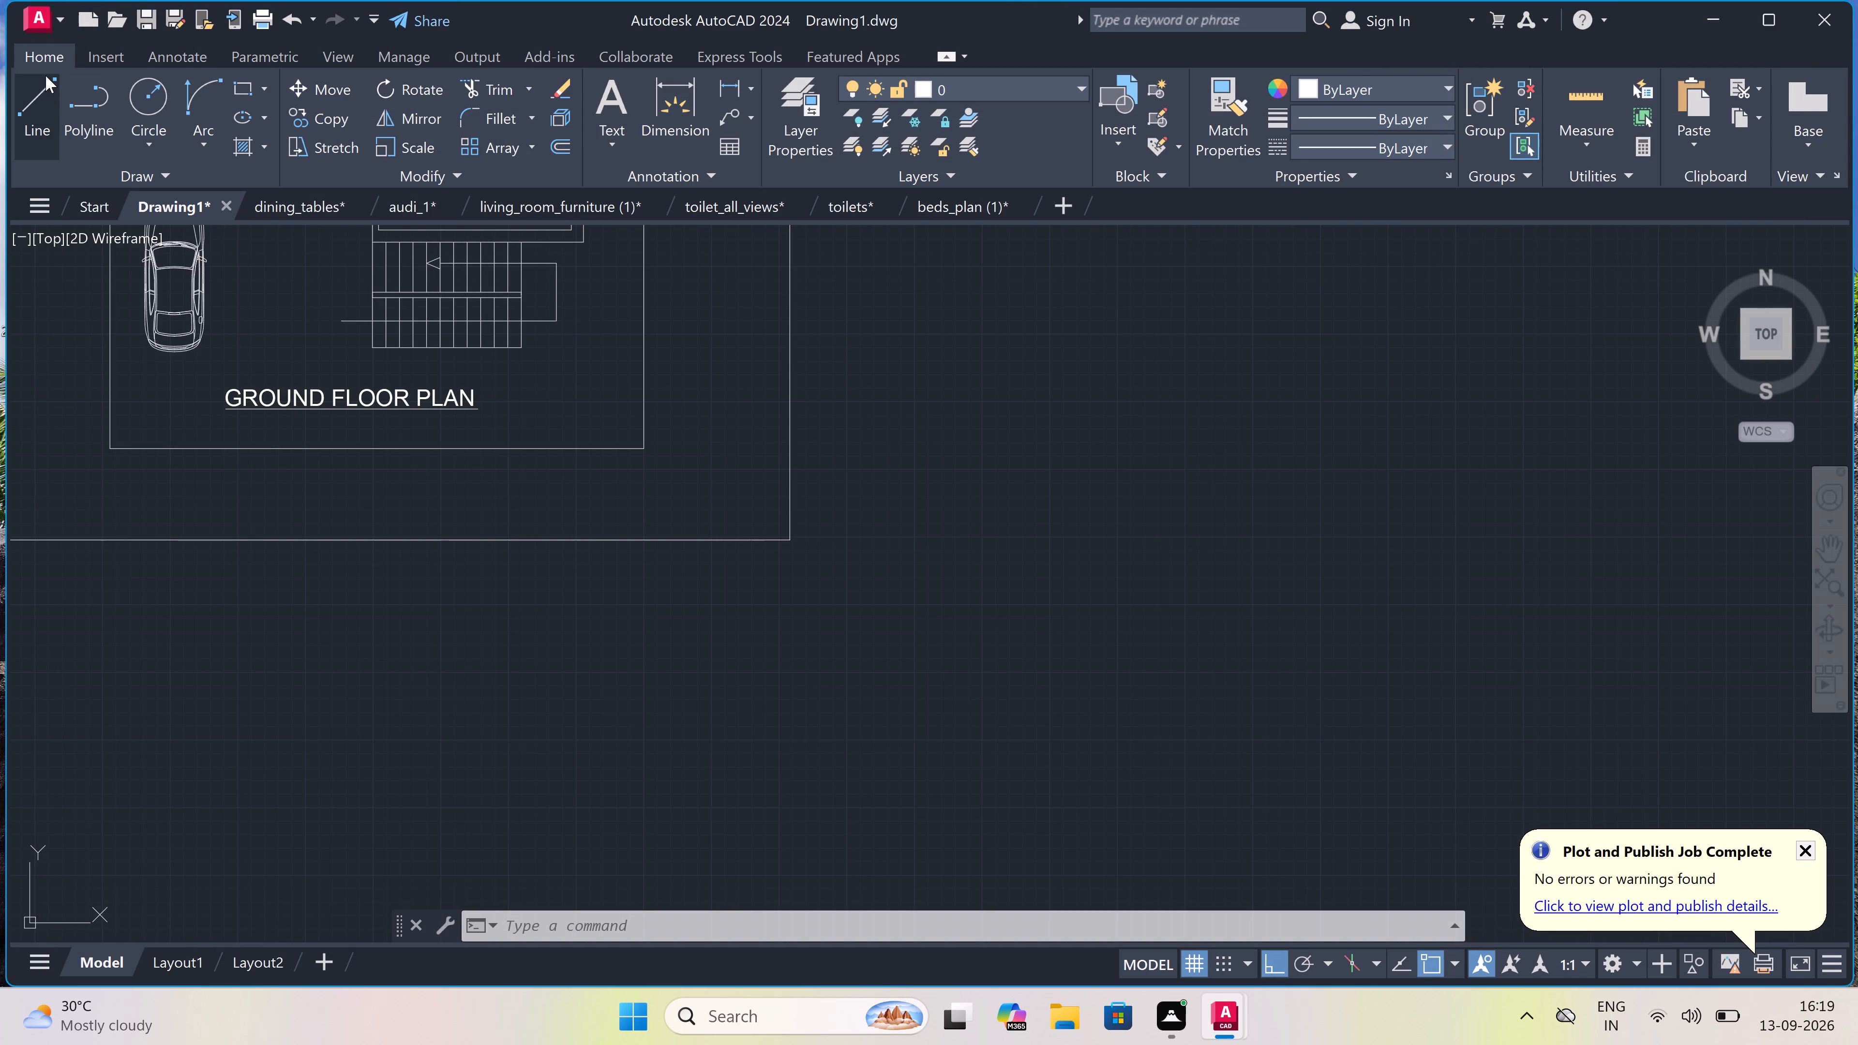
left_click(42, 13)
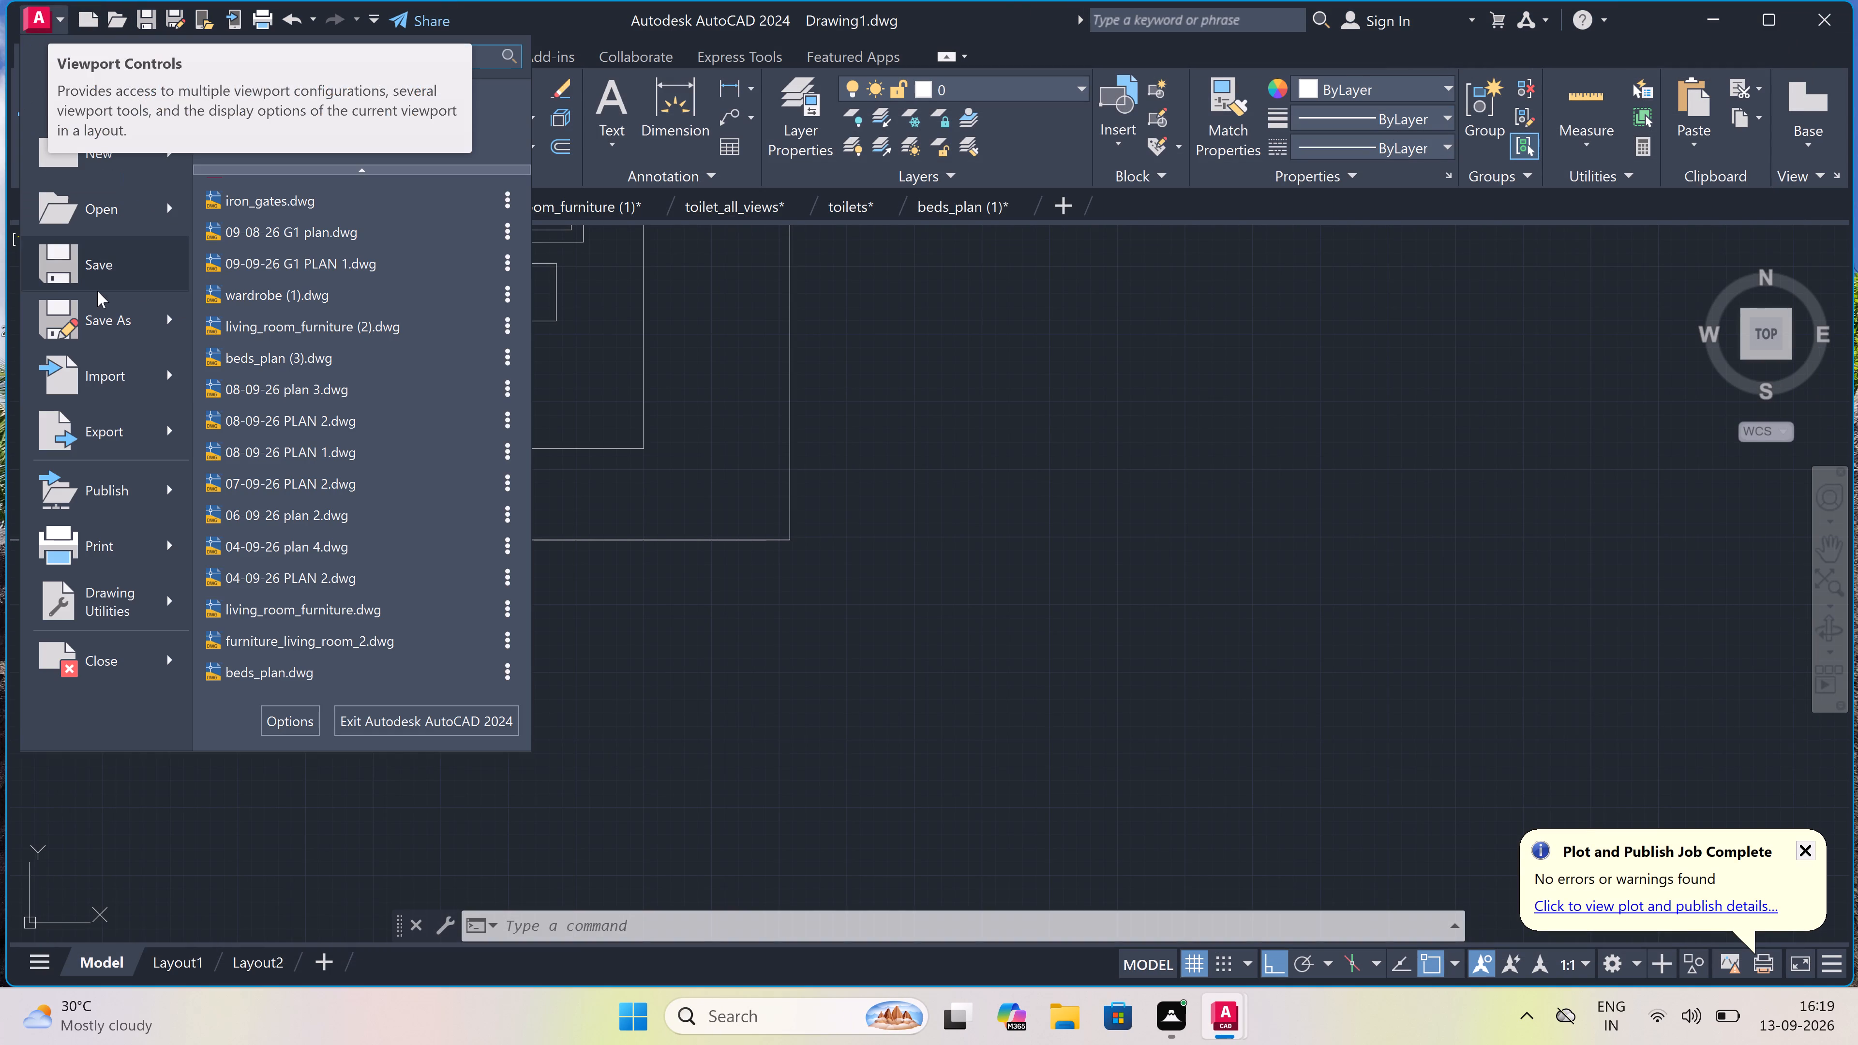
left_click(127, 328)
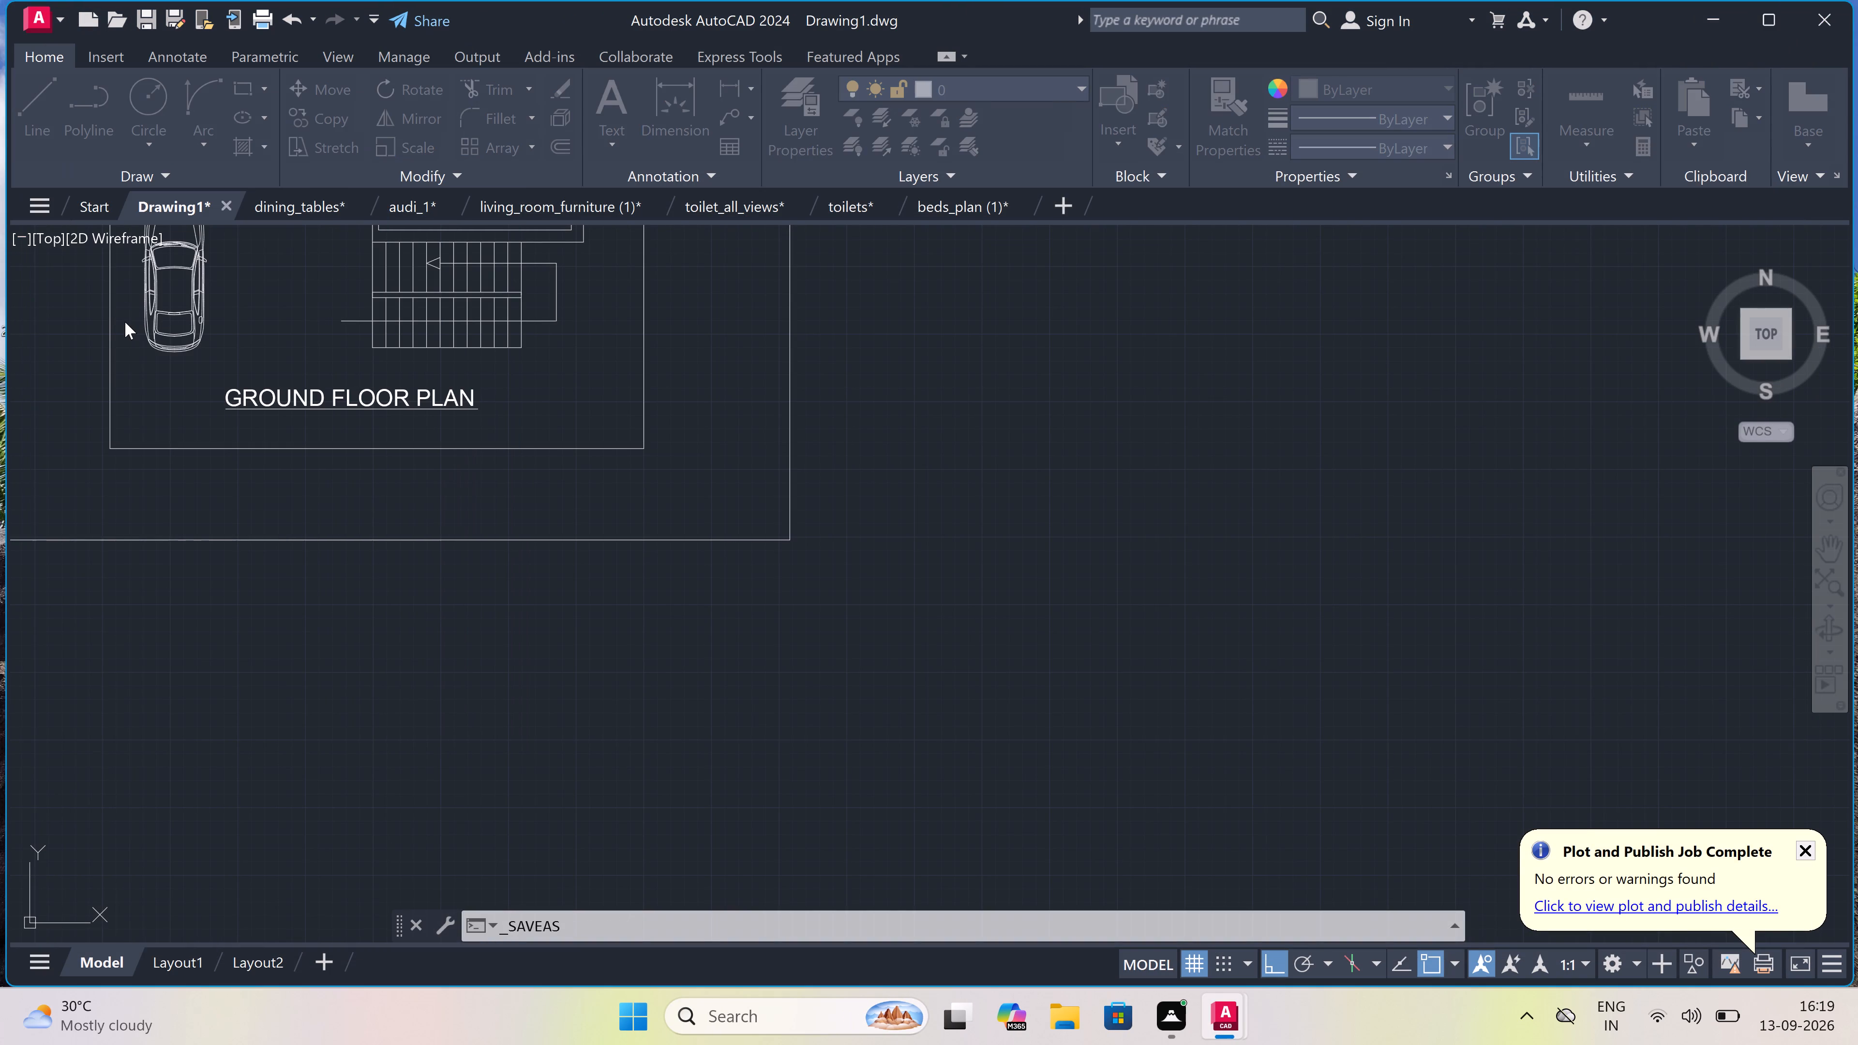
key("BackSpace")
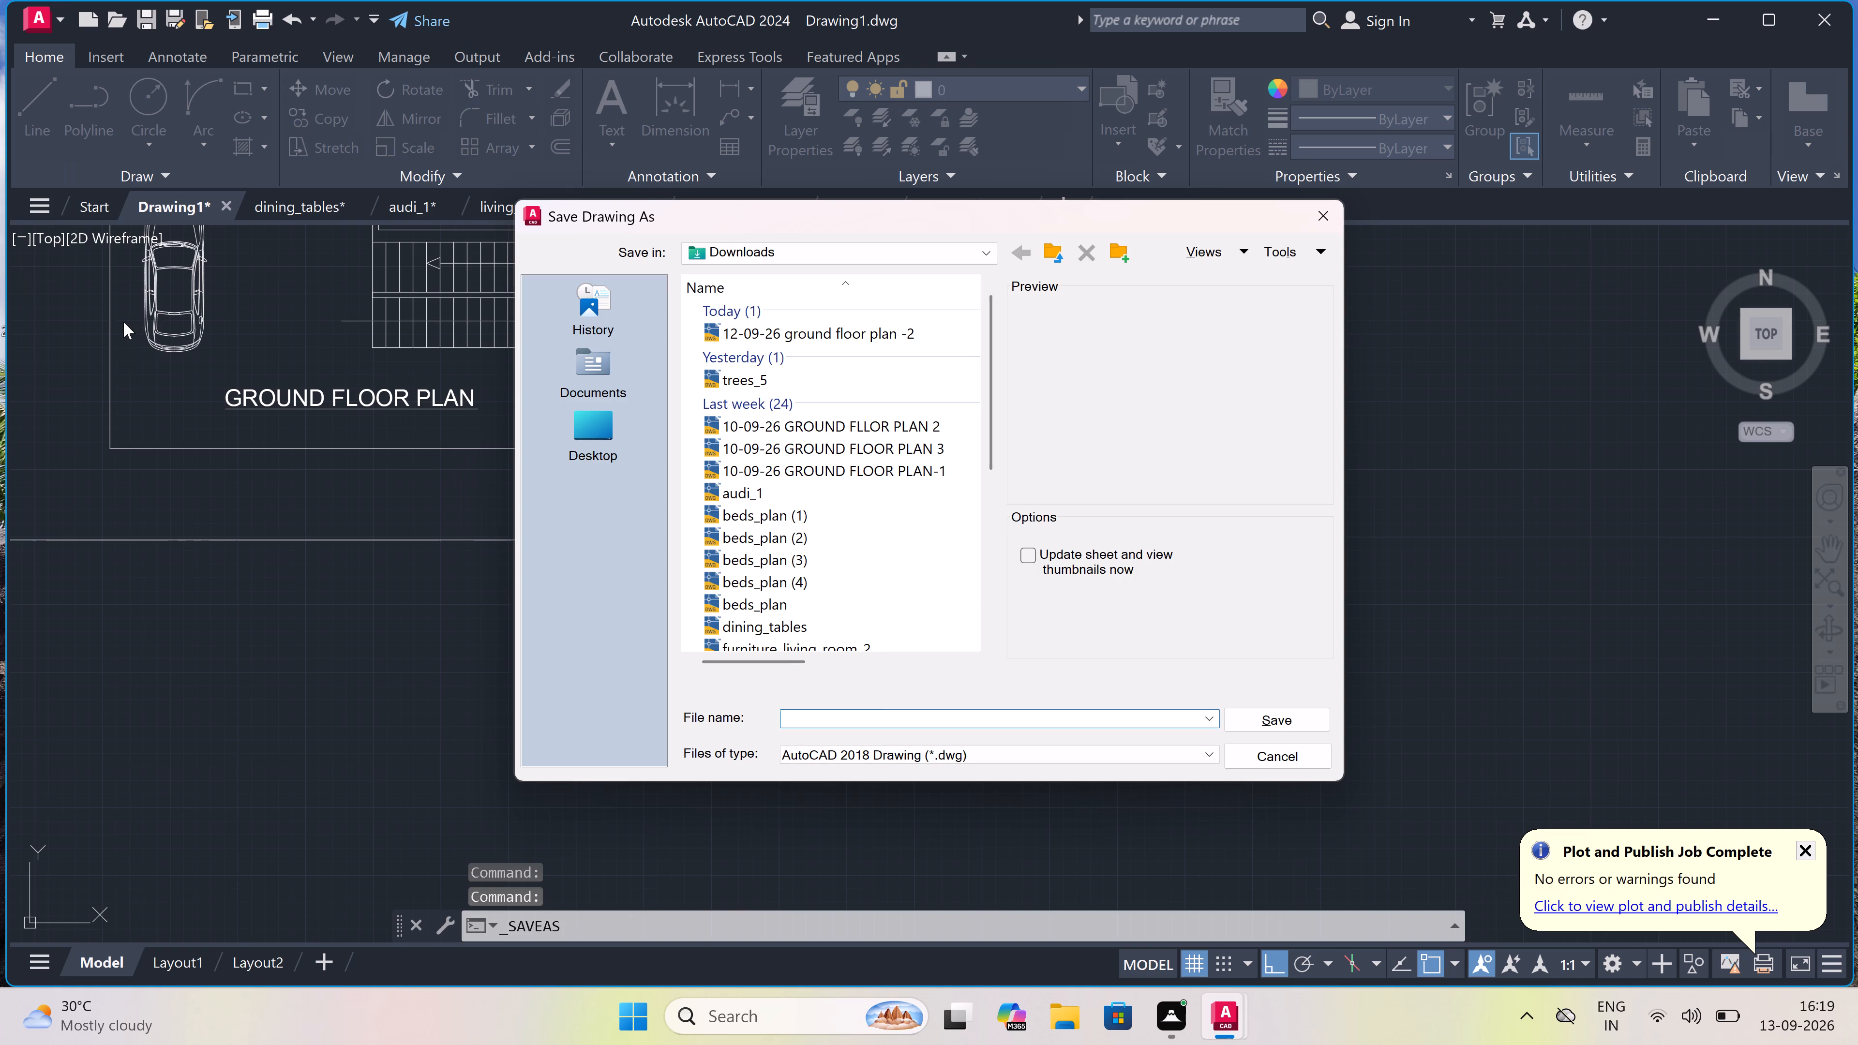
type("GROUND FLOOR PLAN -2 13-09-2")
key("6")
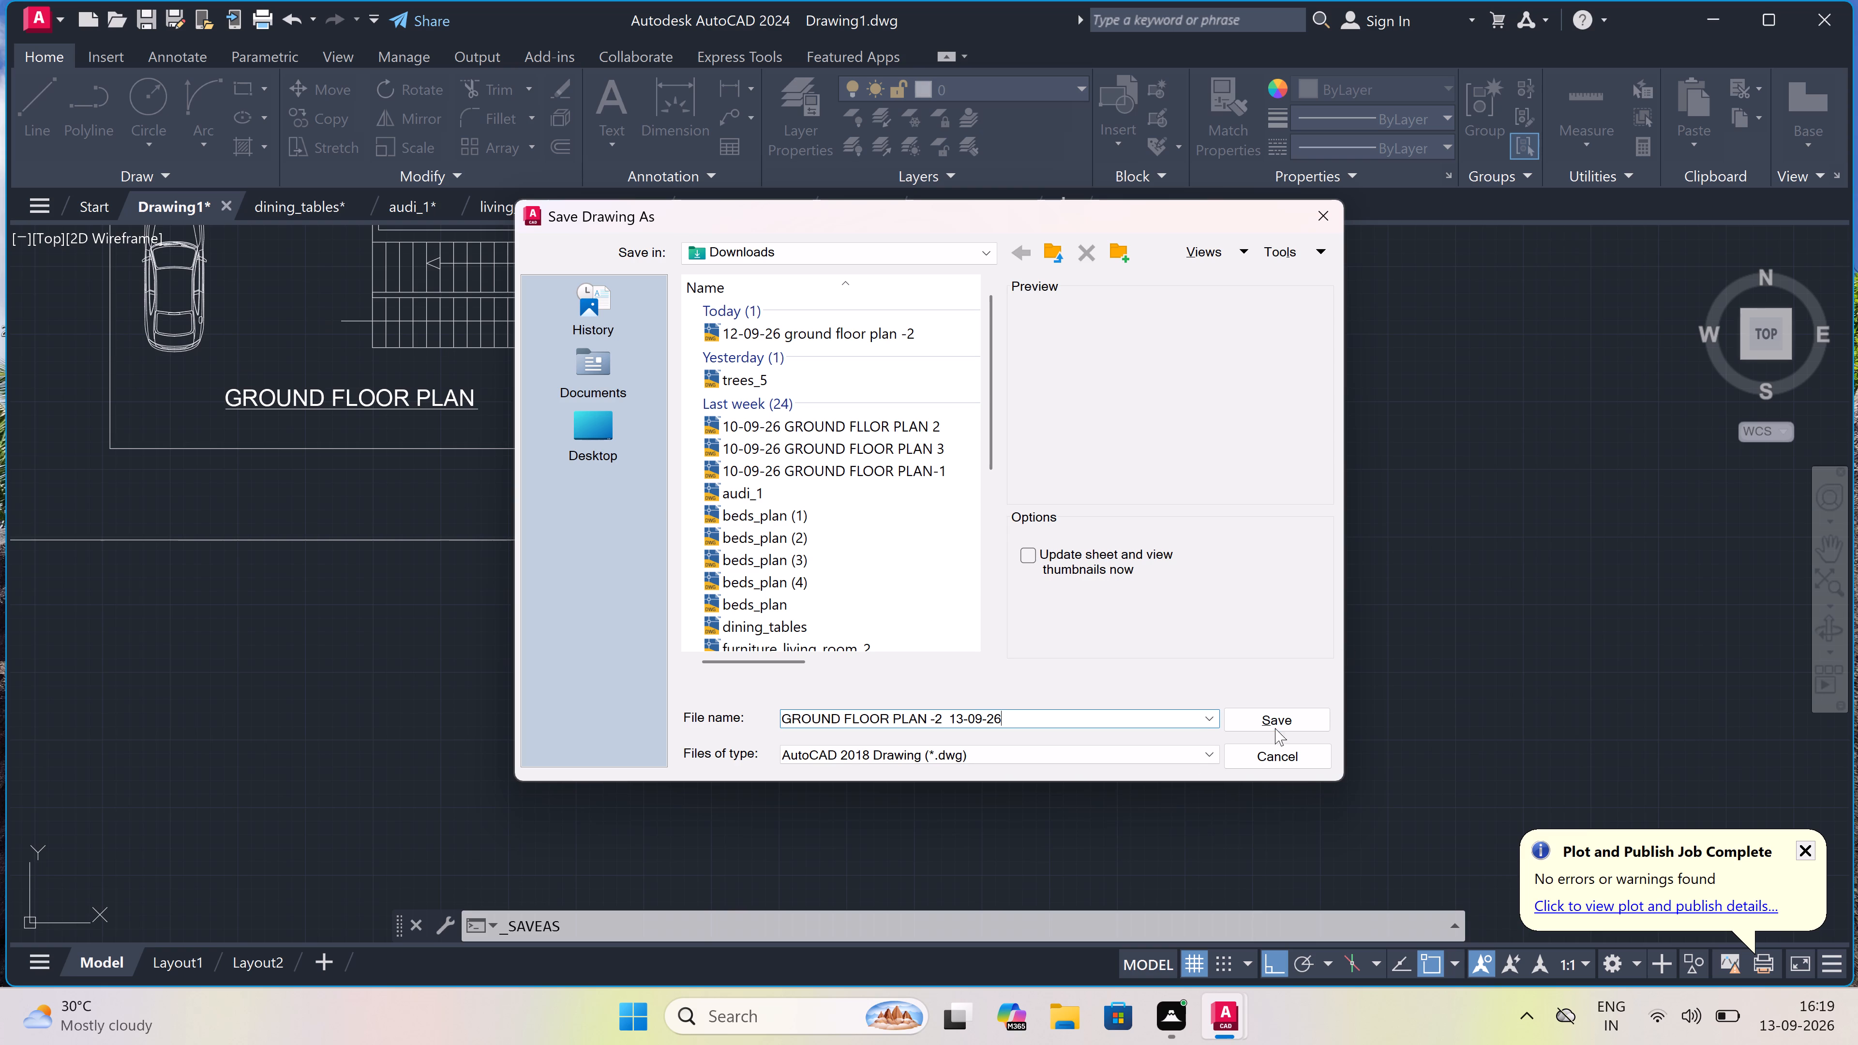
left_click(1266, 711)
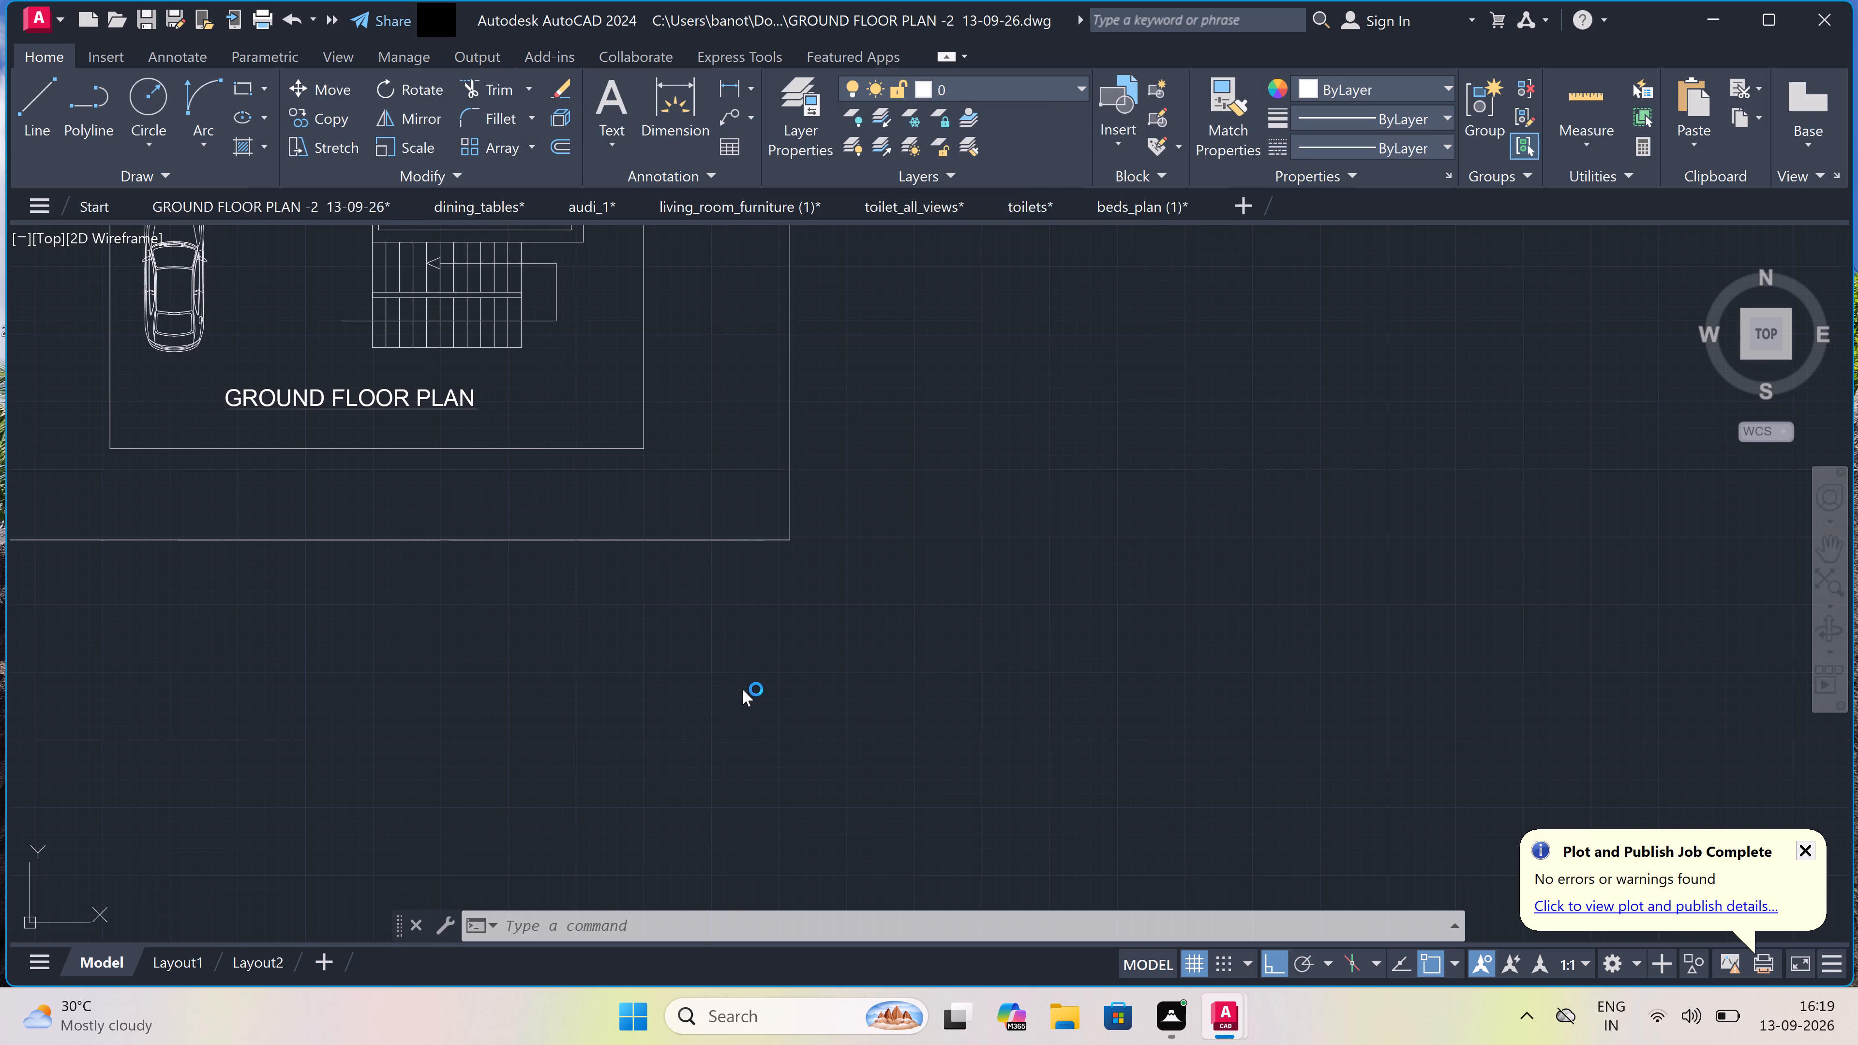
Exit AutoCAD, saving the ground floor plan drawing and discarding changes to the open dining table, car, living room, toilet and bed drawings.
scroll(743, 689, "down", 3)
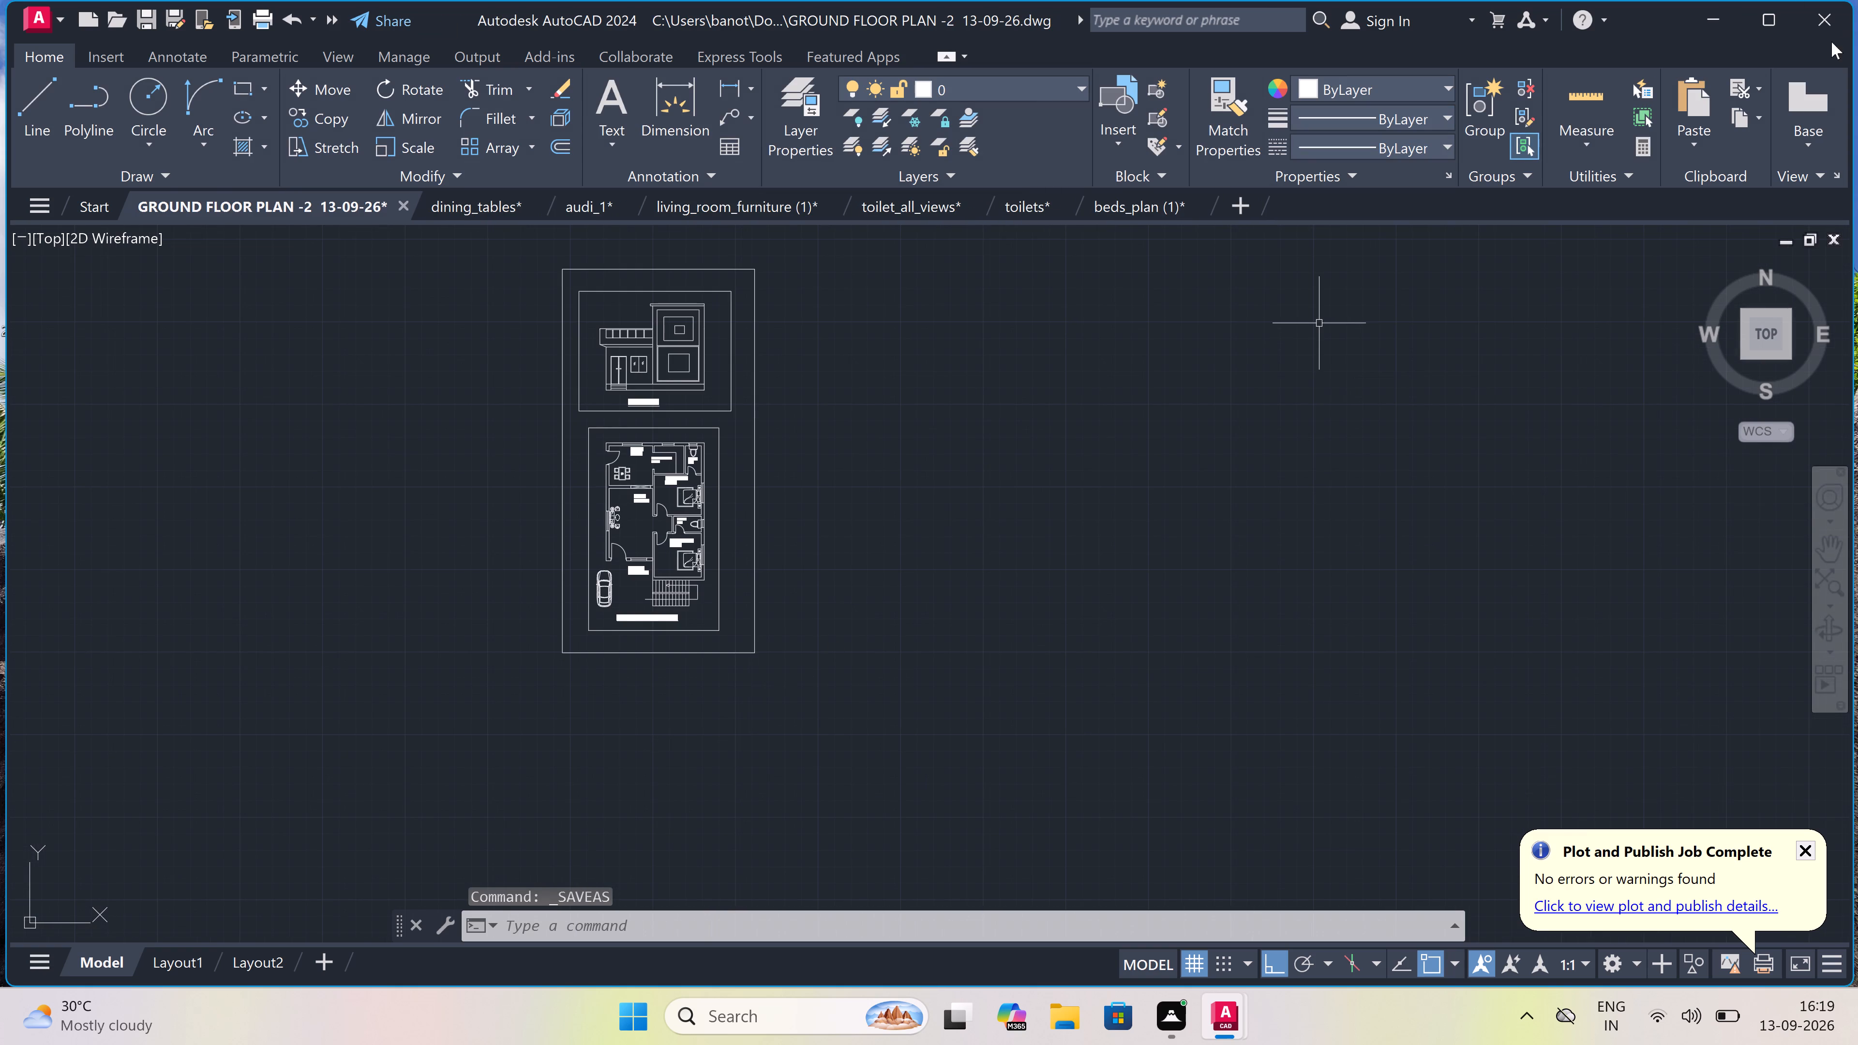
left_click(1830, 19)
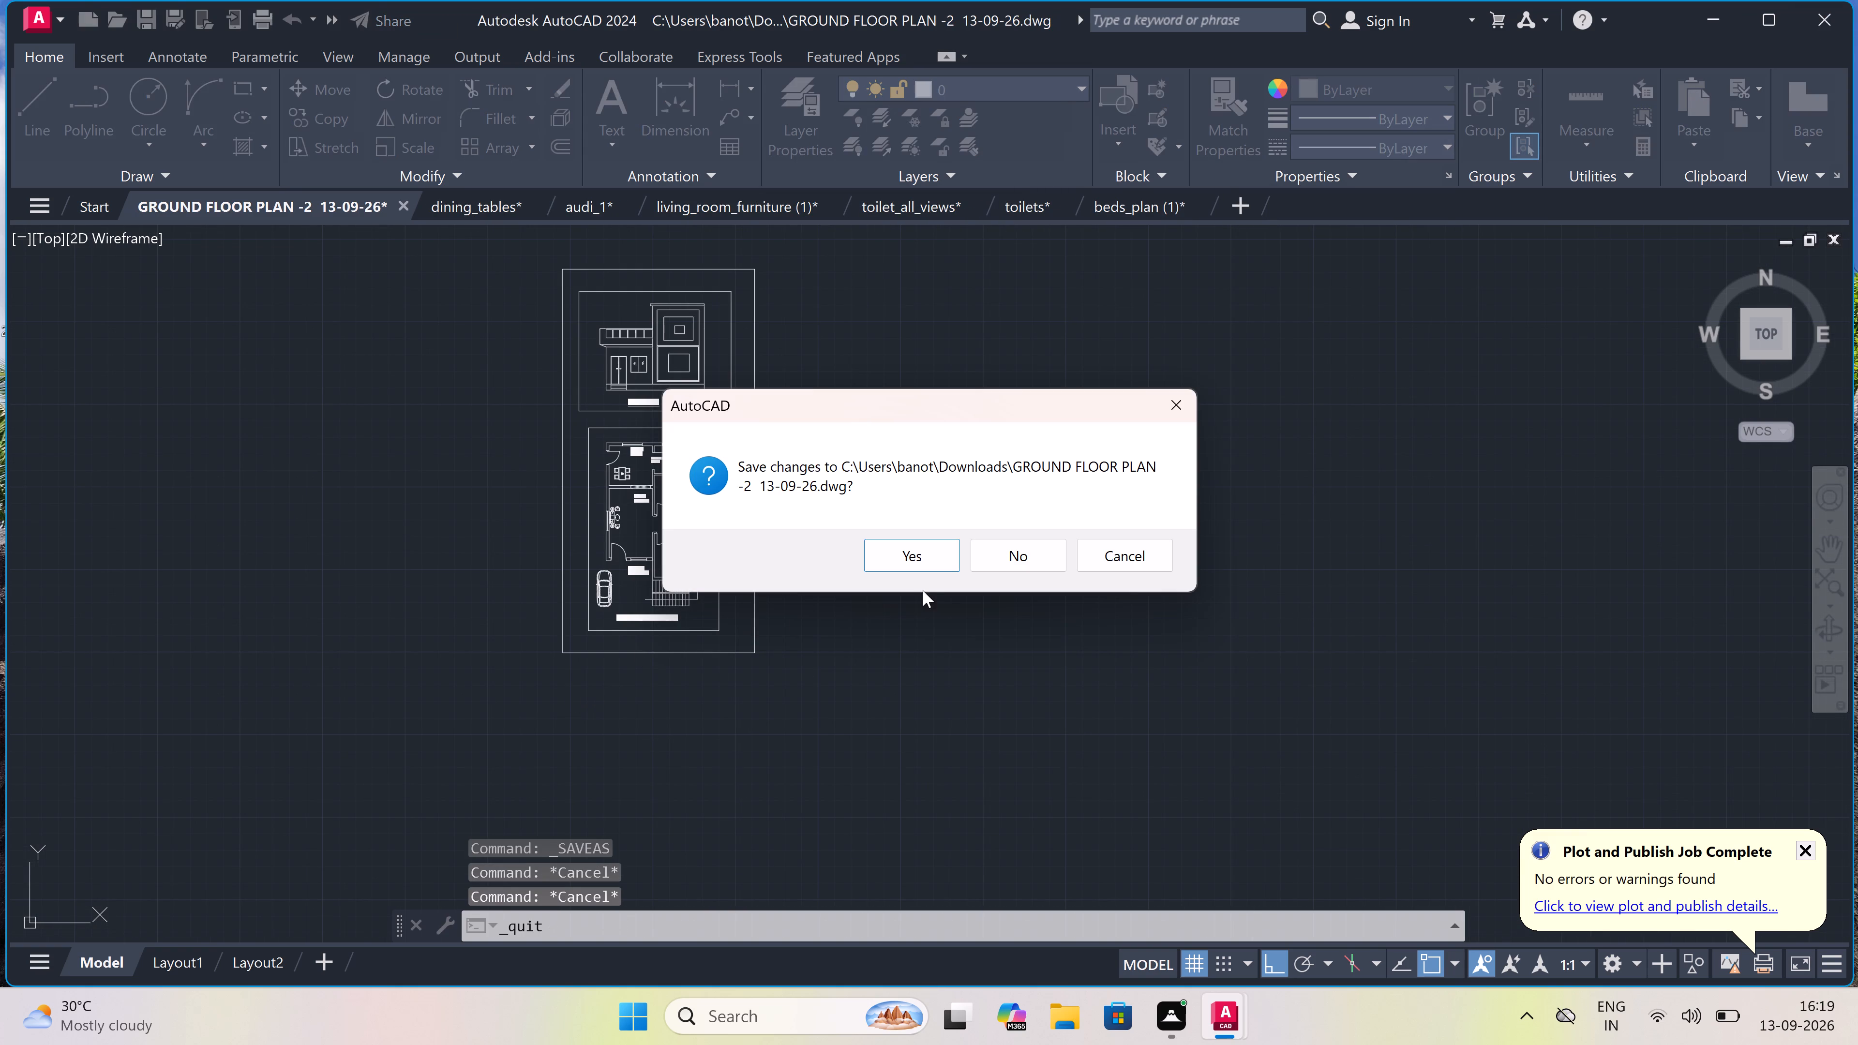
left_click(900, 552)
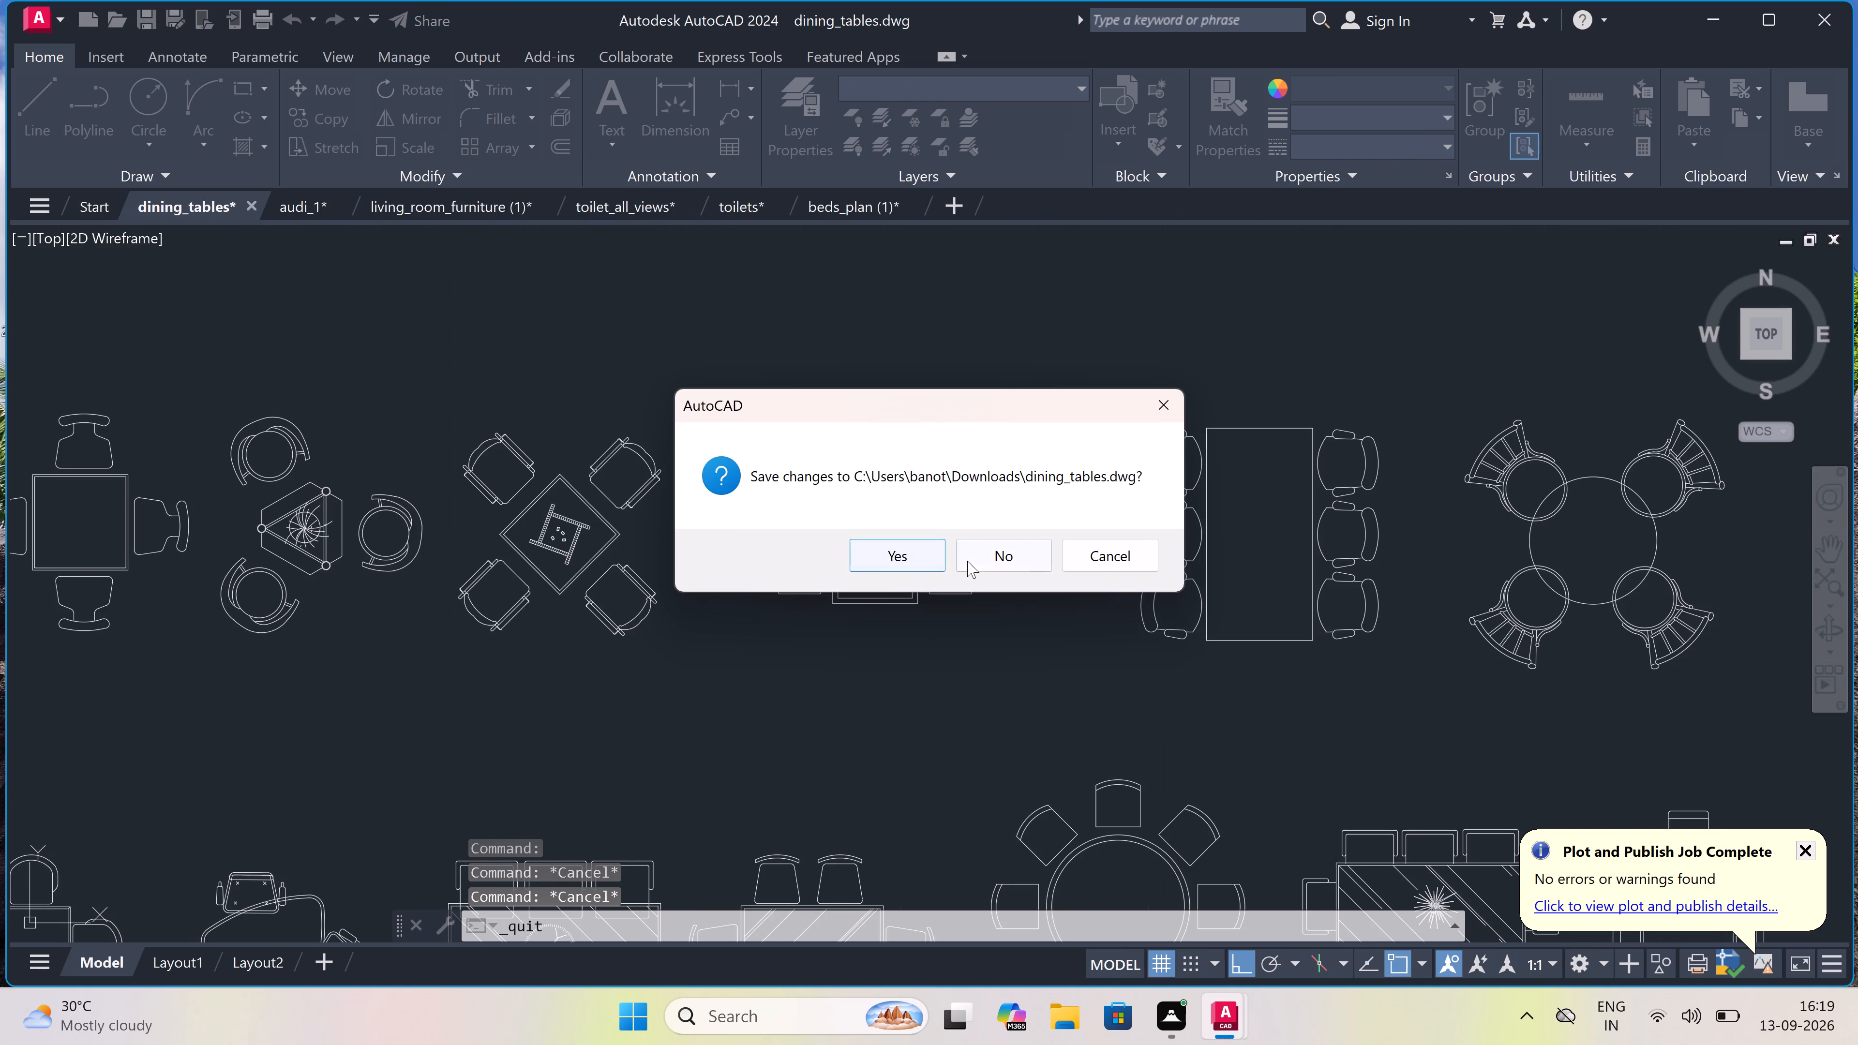
left_click(967, 559)
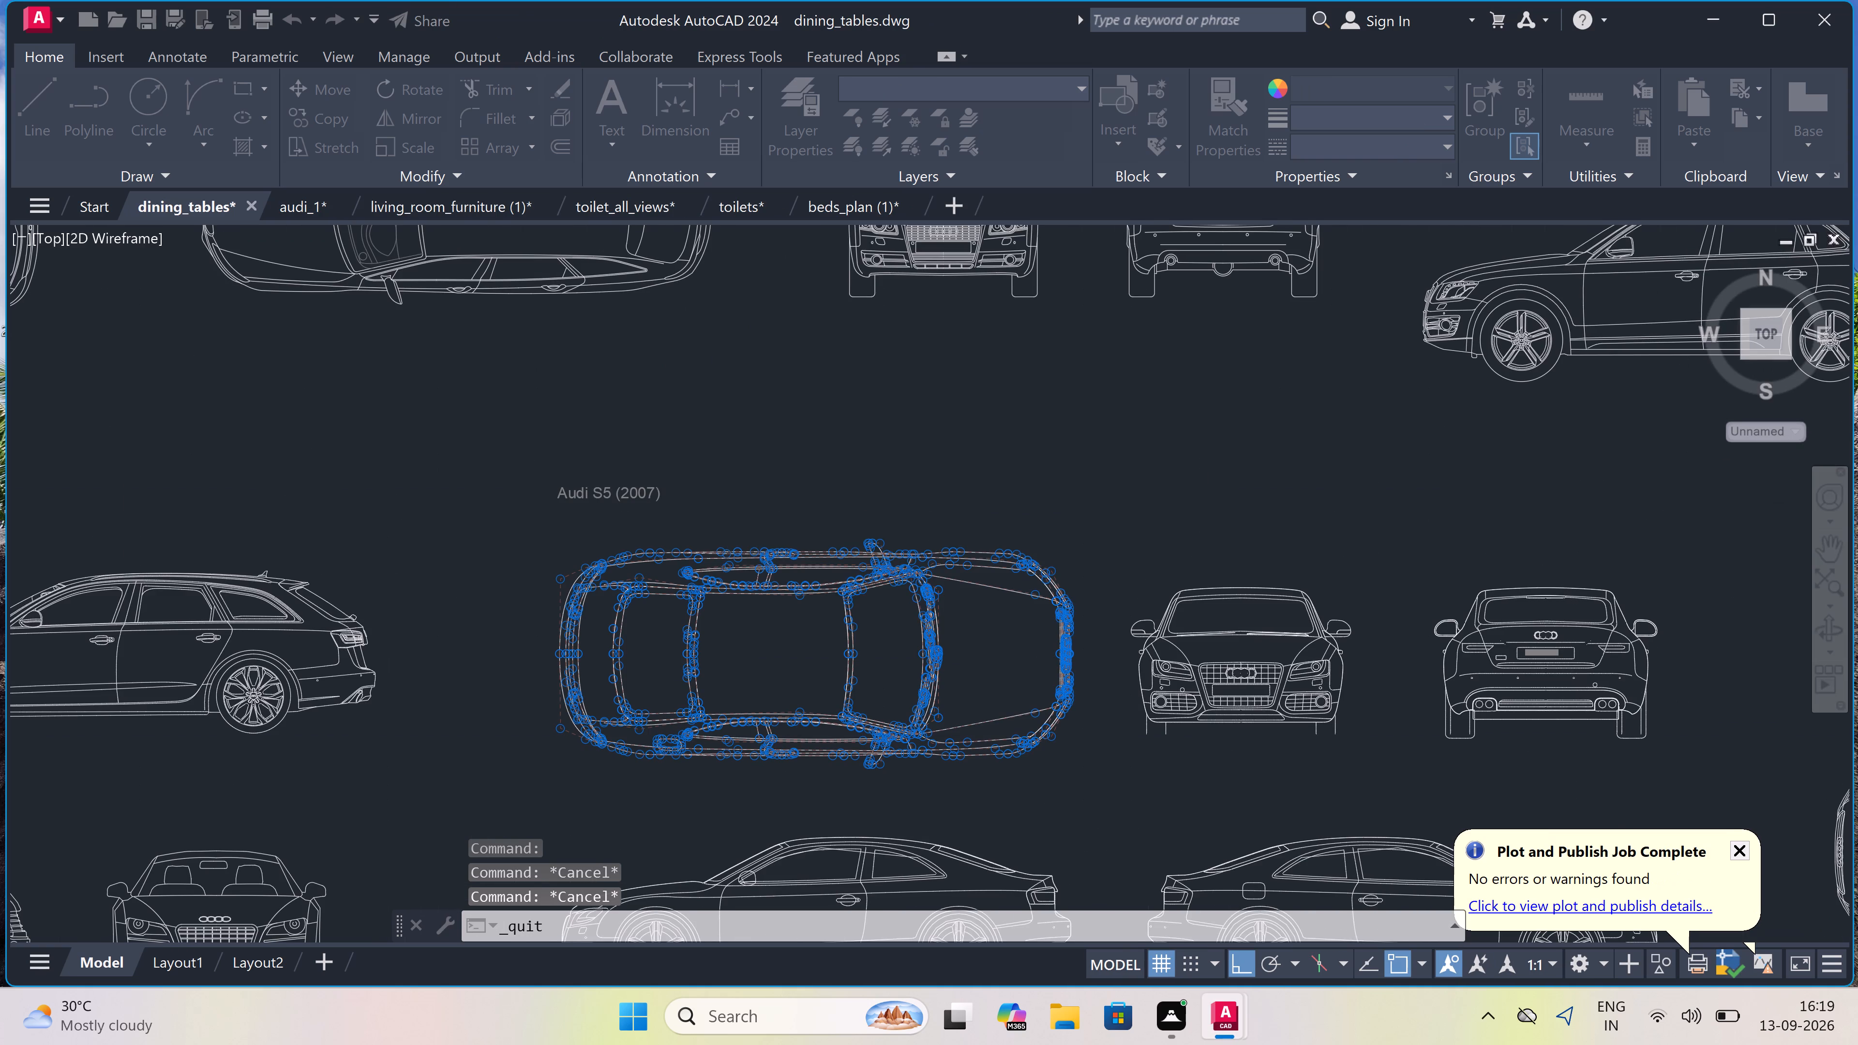
left_click(966, 560)
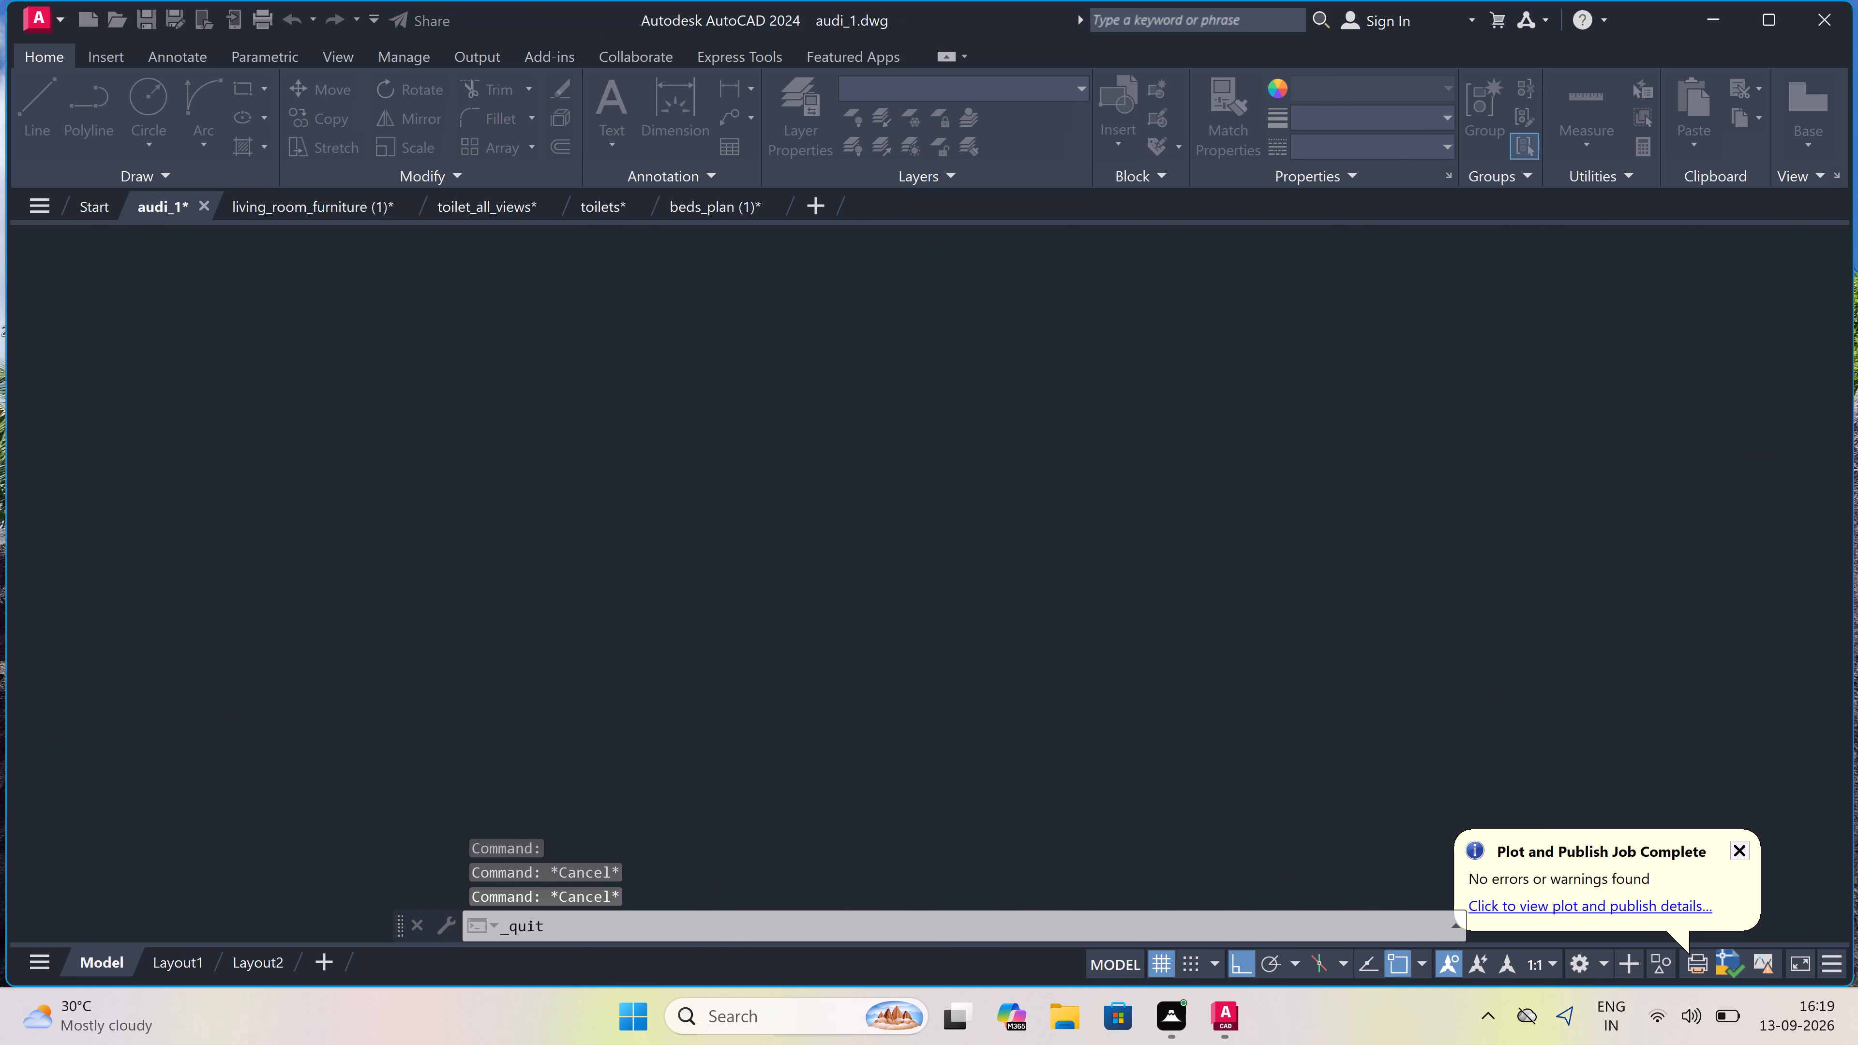
double_click(982, 556)
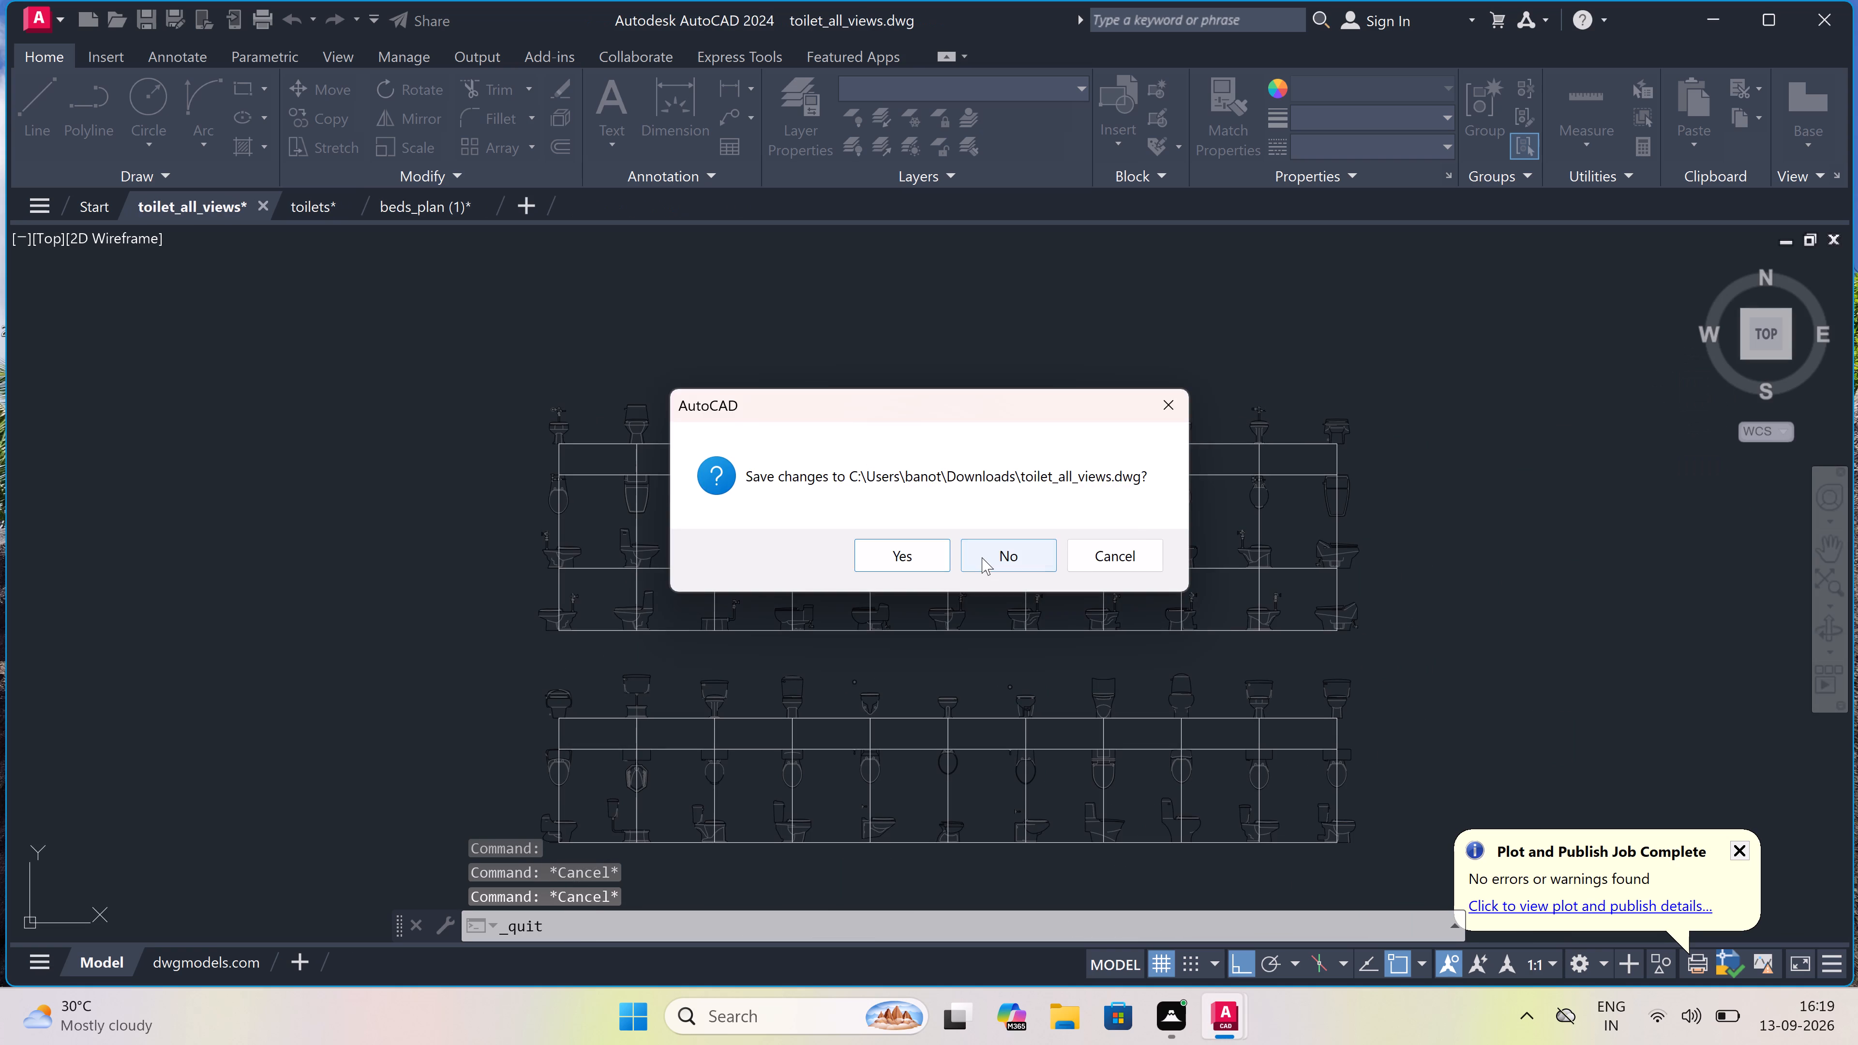
left_click(982, 557)
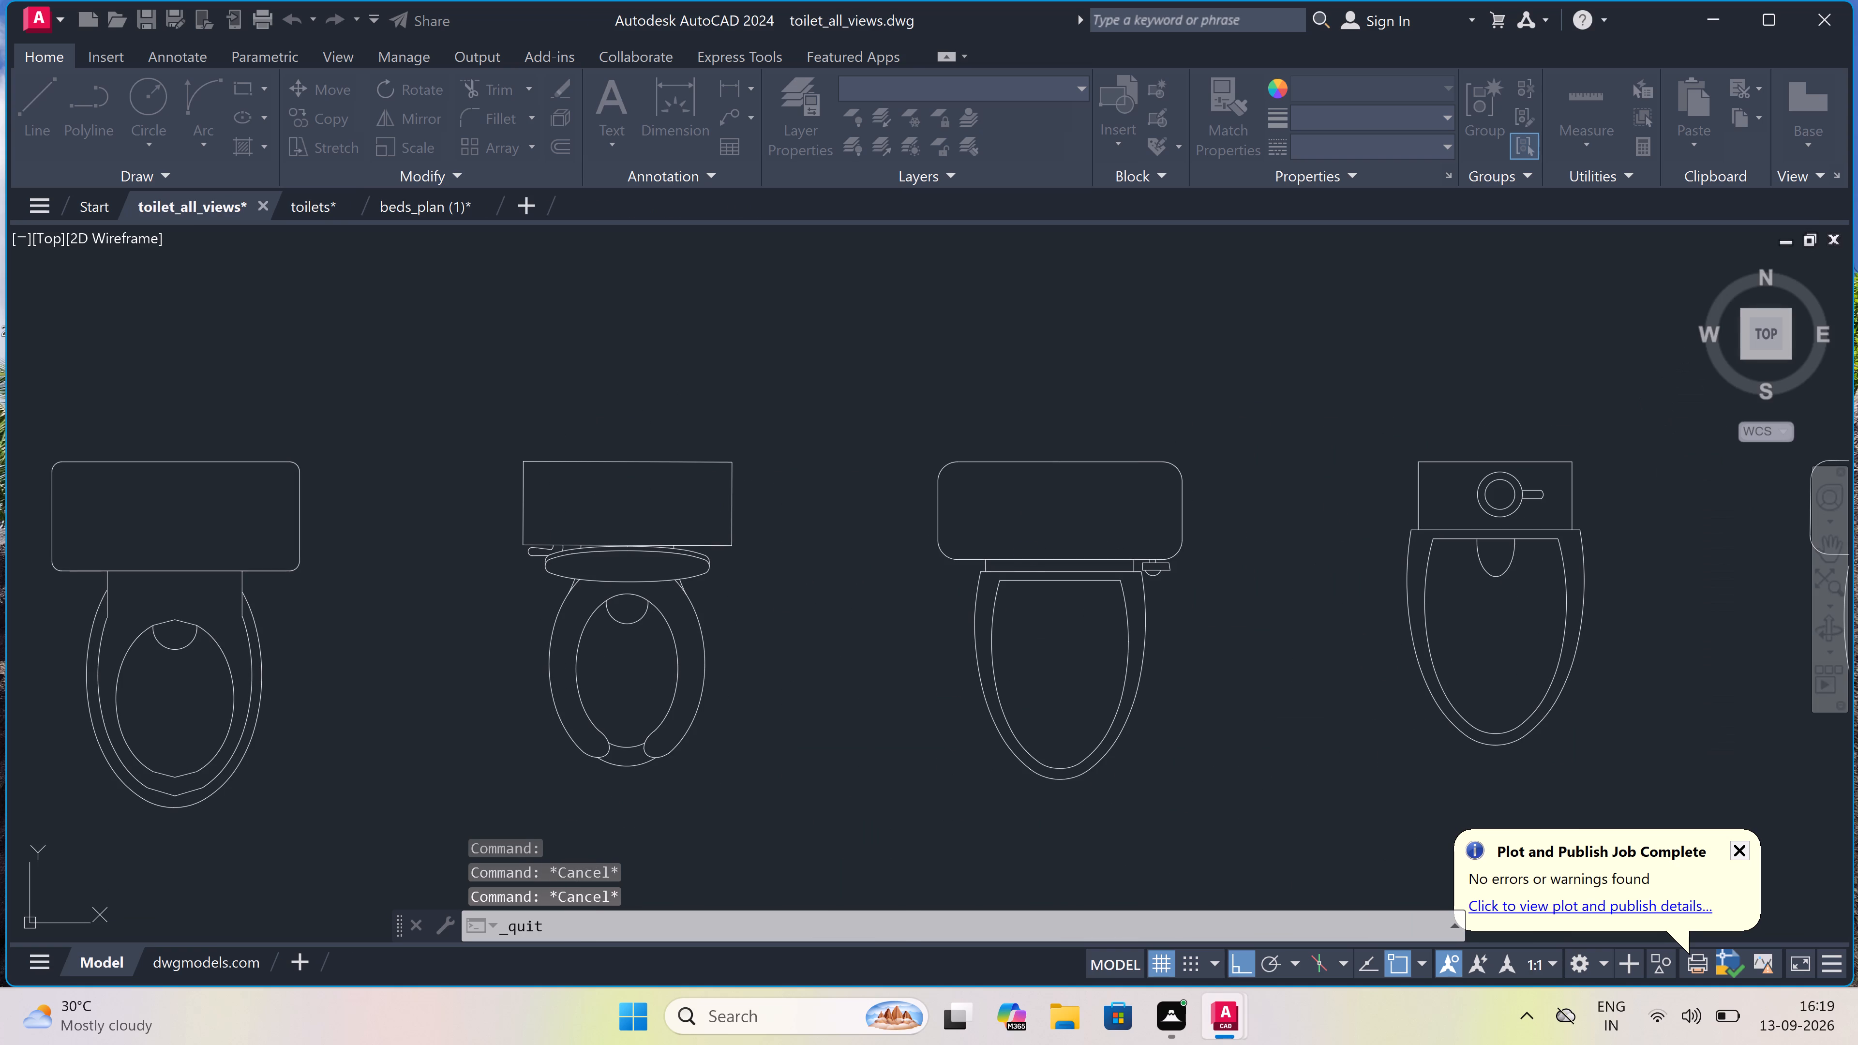
left_click(1025, 556)
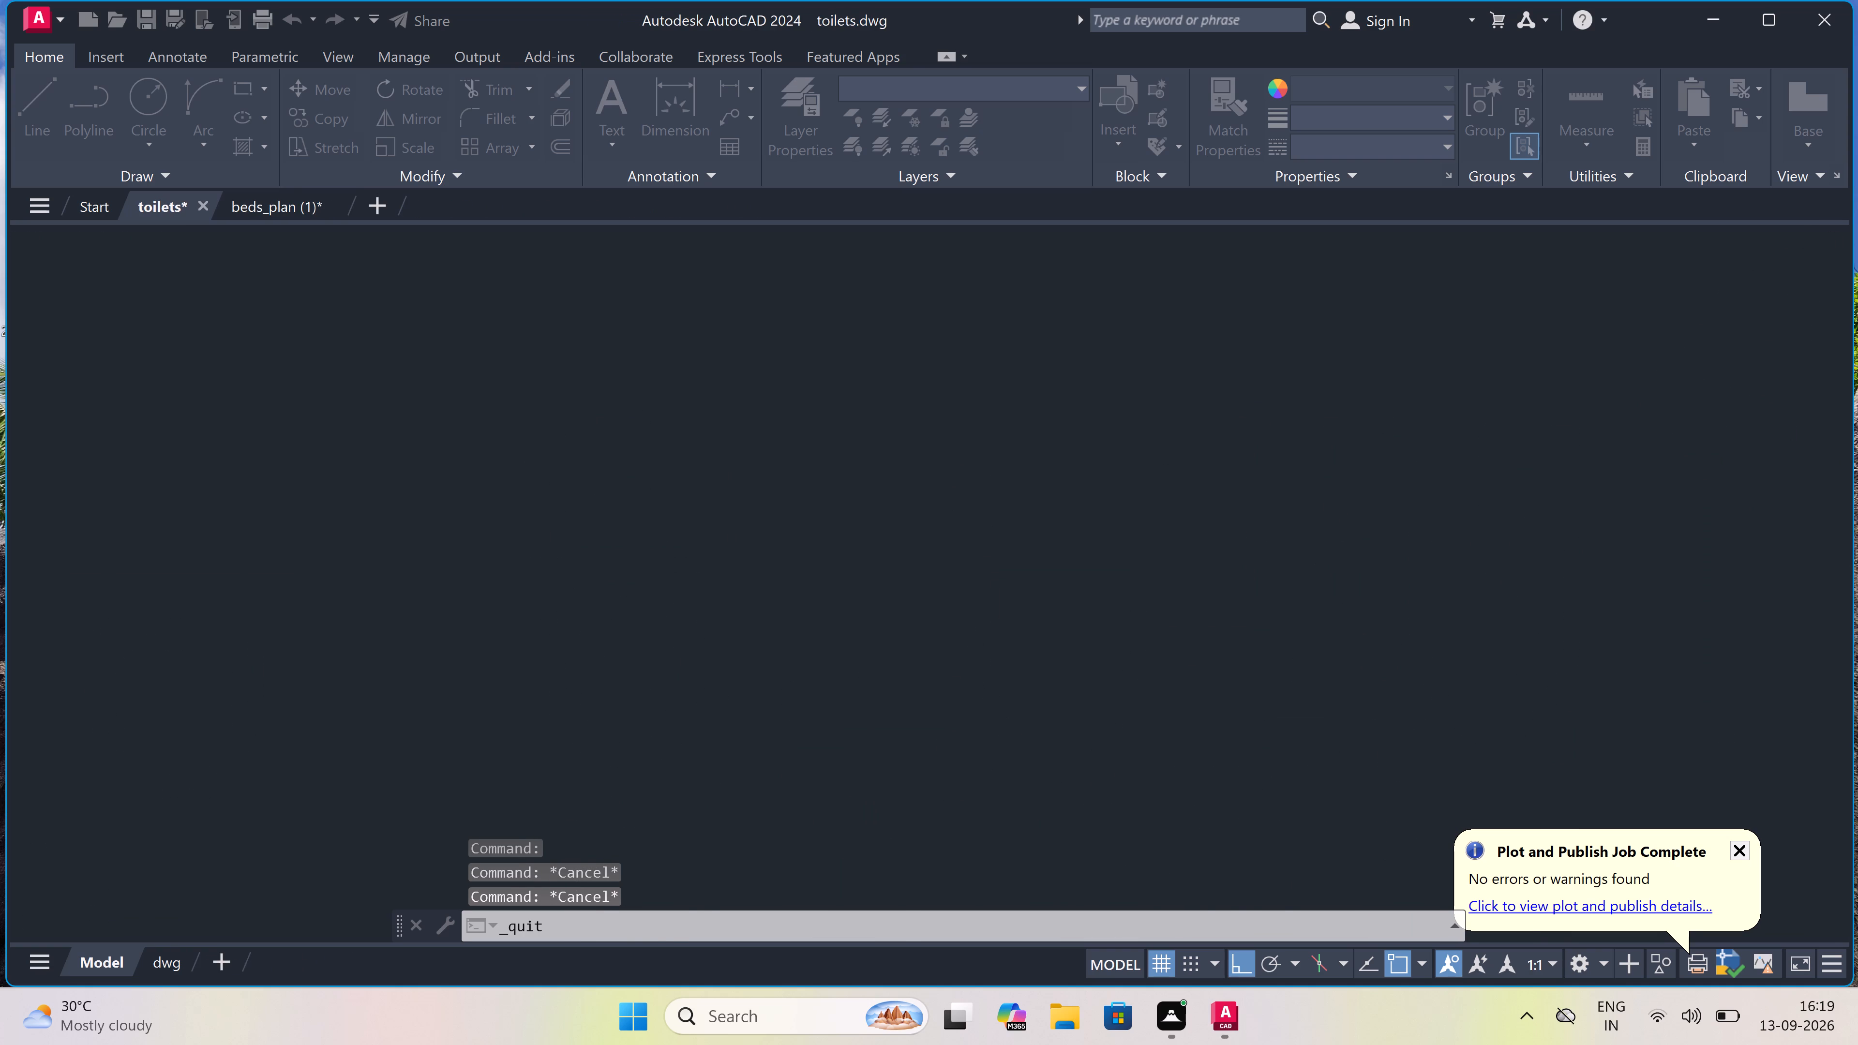
left_click(991, 565)
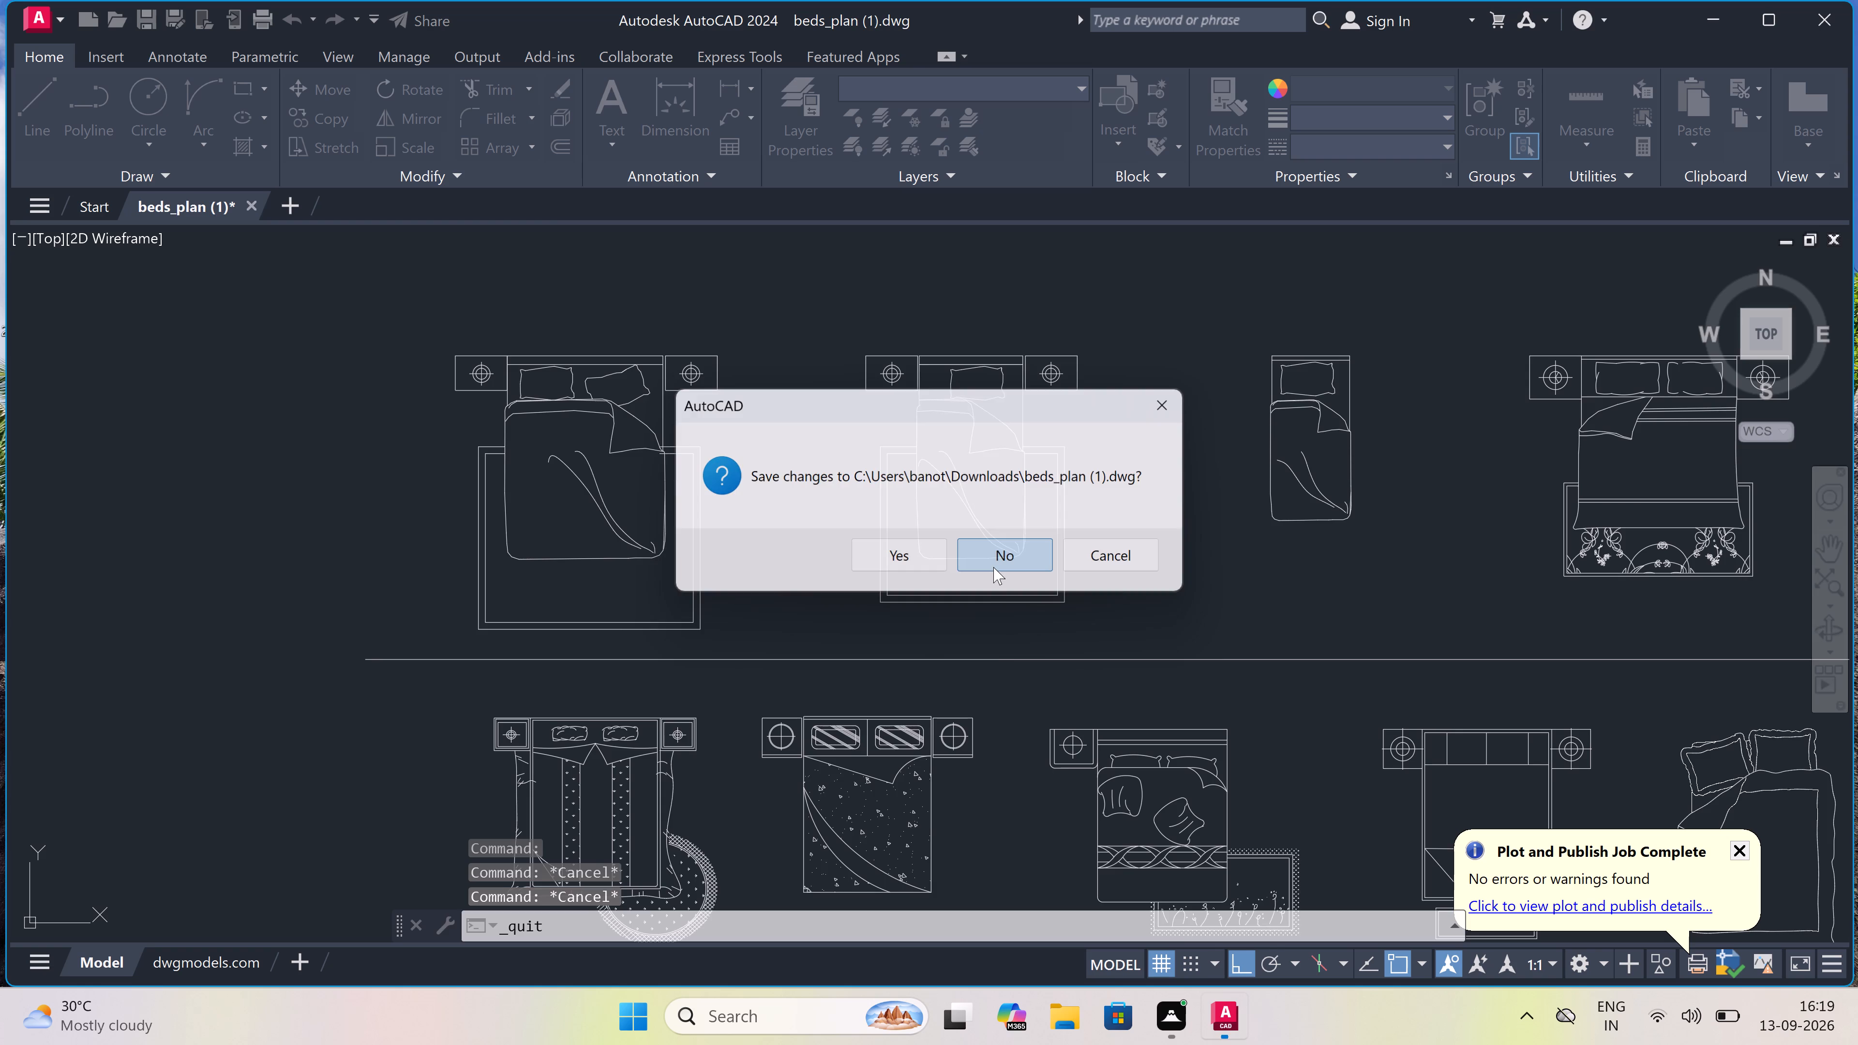